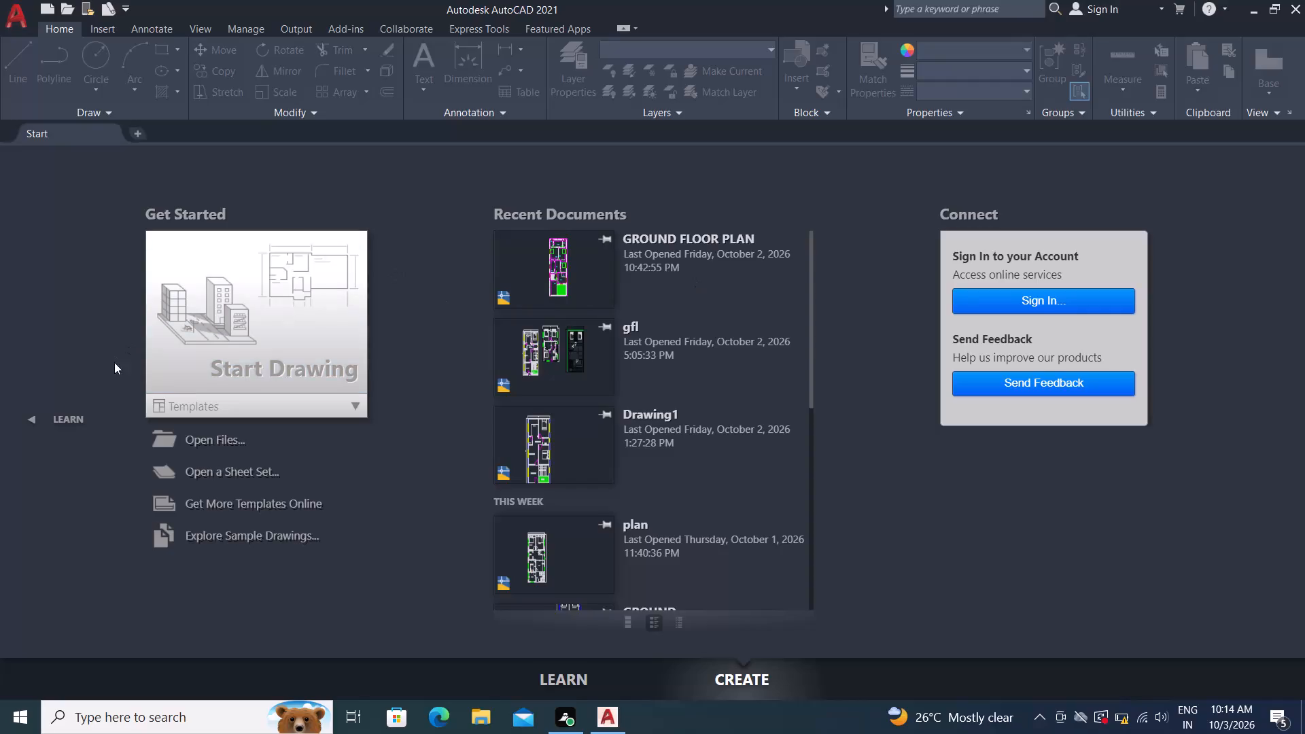
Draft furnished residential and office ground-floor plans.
Start a new blank drawing.
click(274, 372)
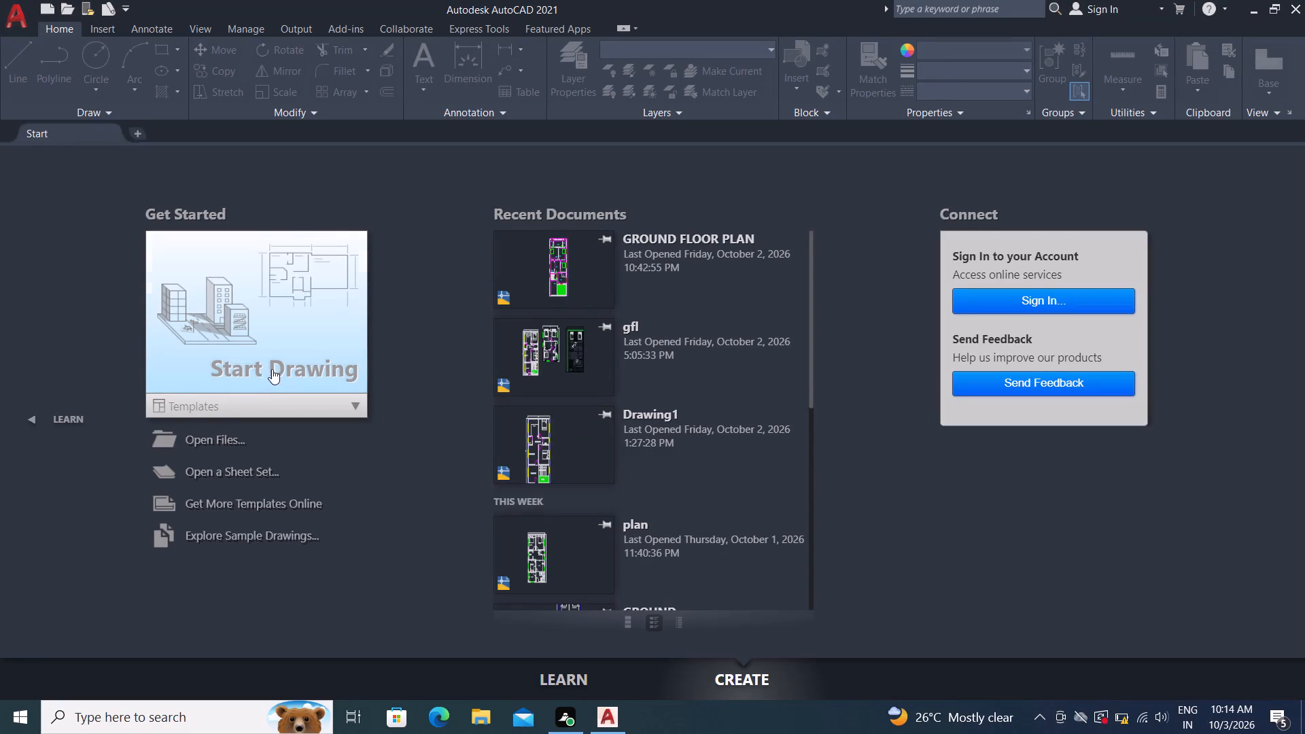
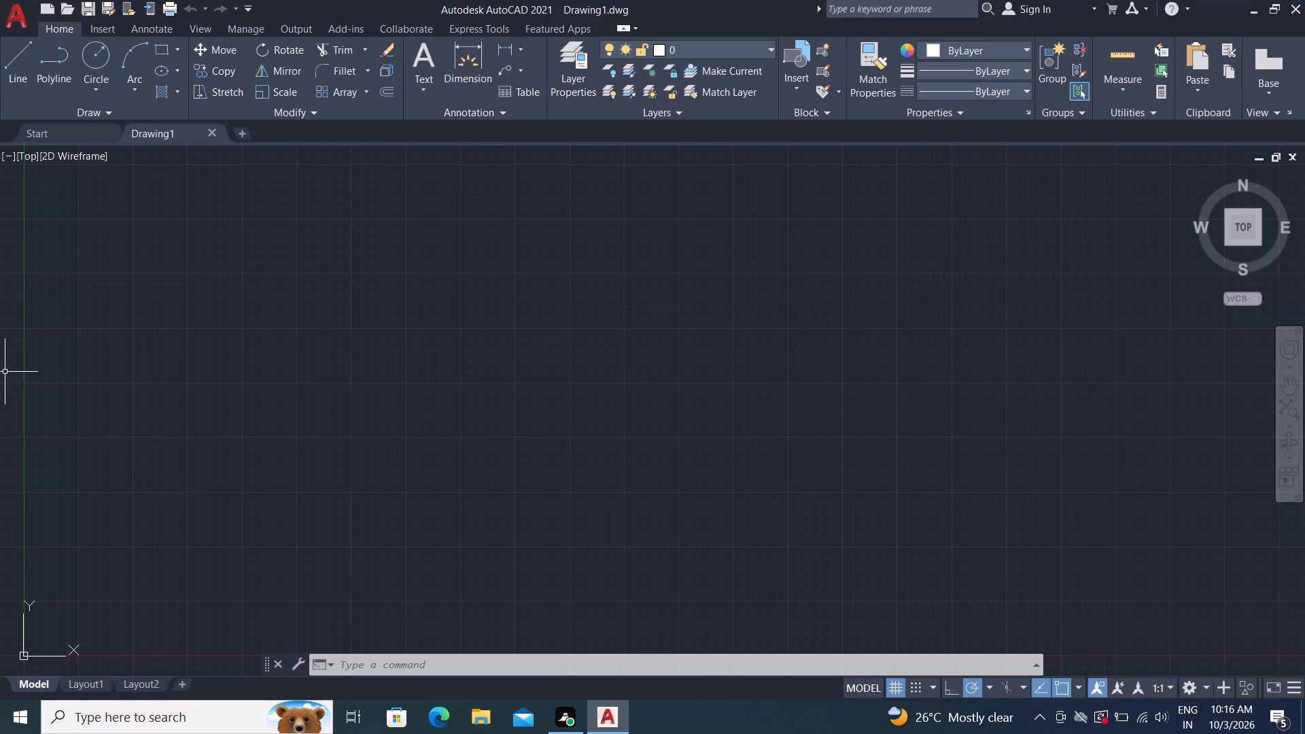
Set the drawing's length units to Engineering with 0'-0.00" precision.
text(UN)
key(space)
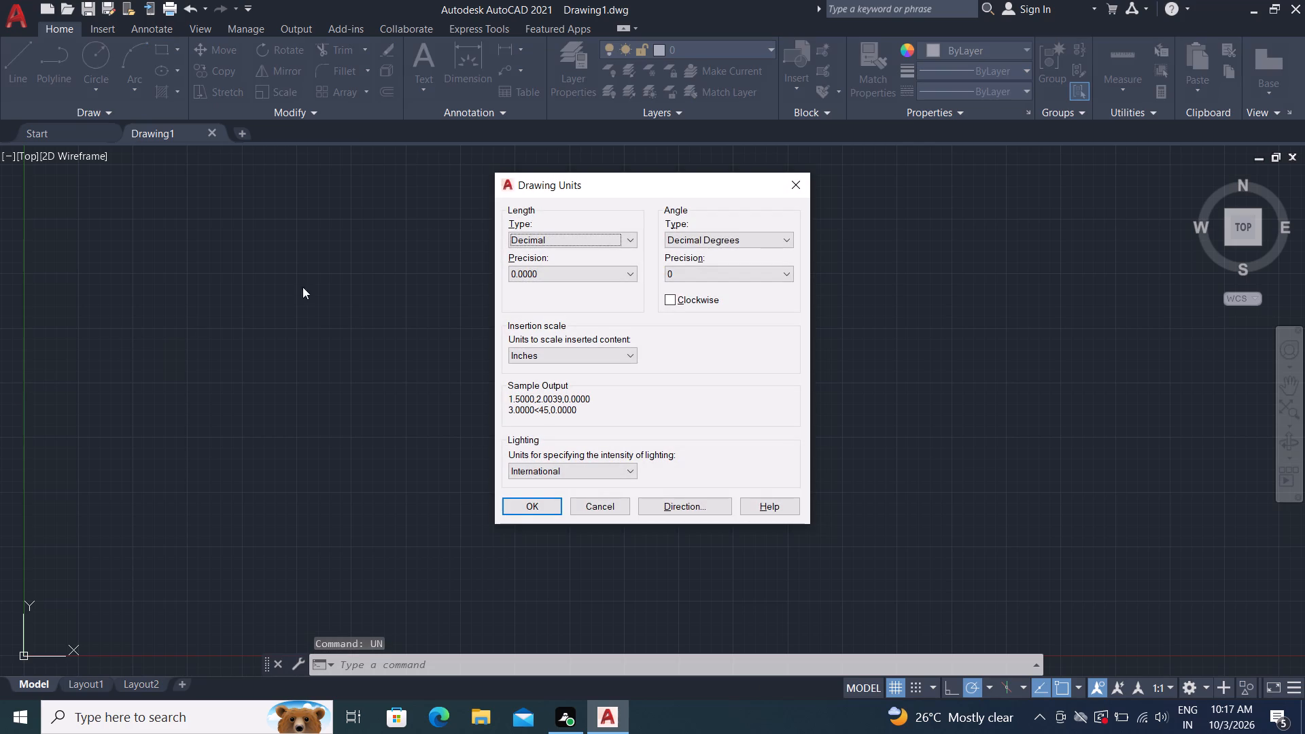
click(593, 240)
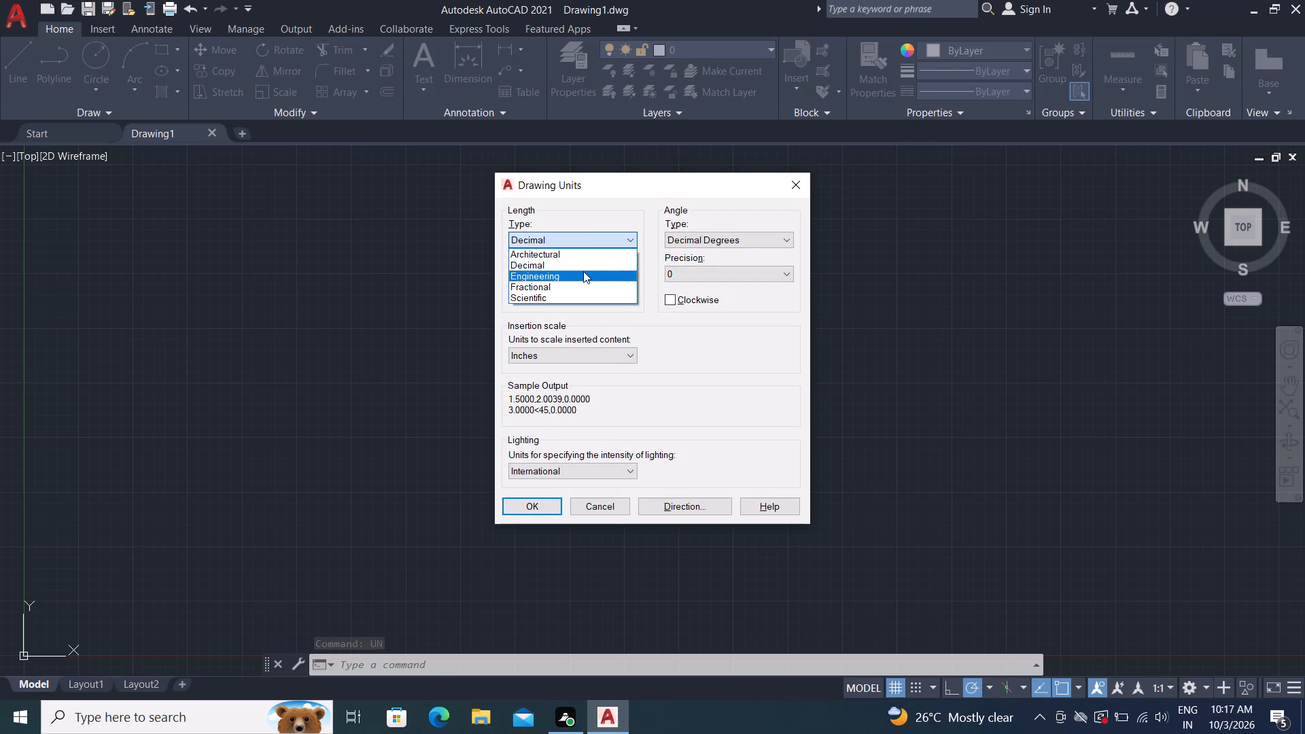
click(583, 271)
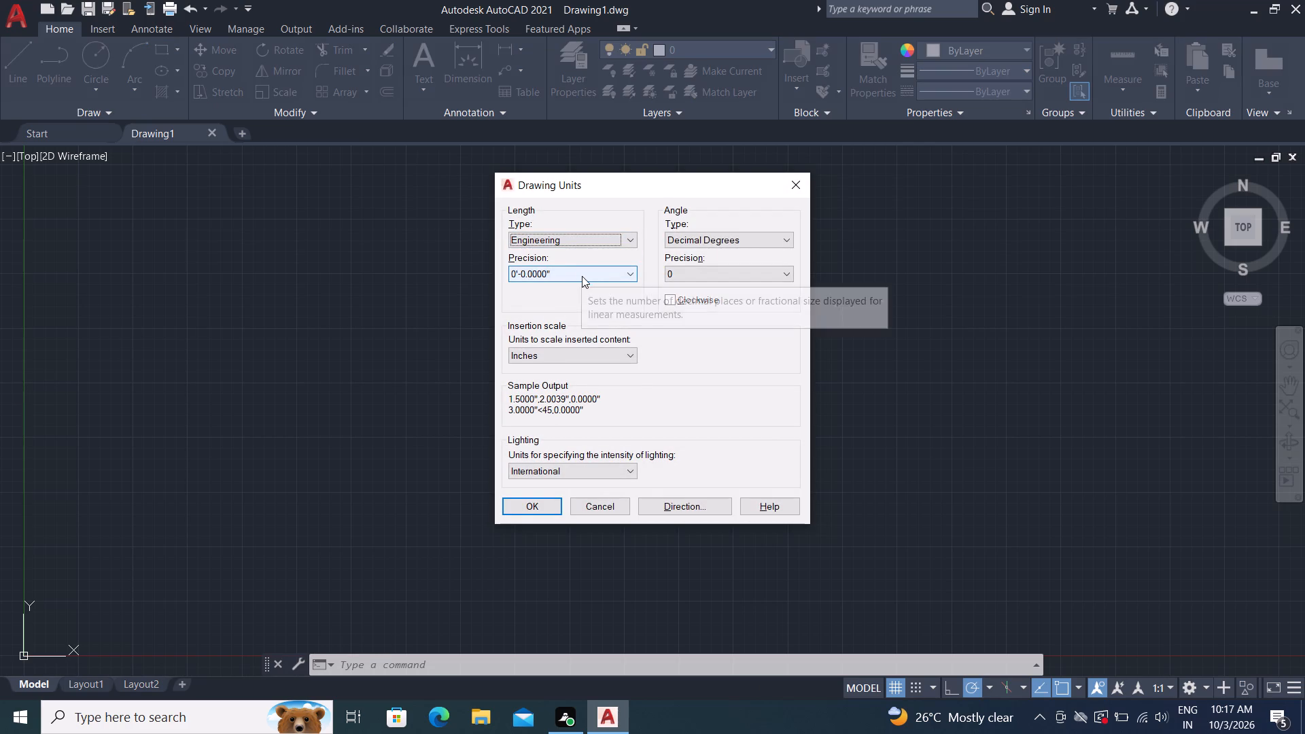
click(582, 276)
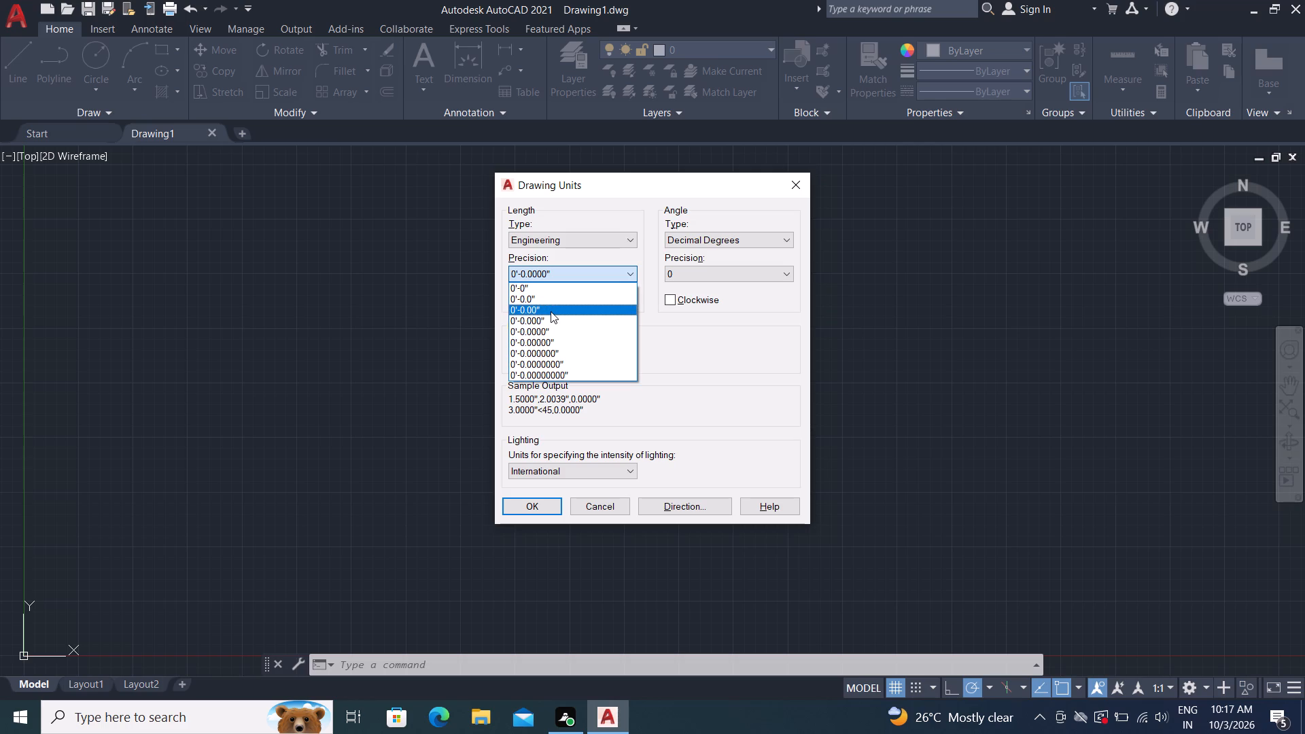
click(551, 311)
click(512, 512)
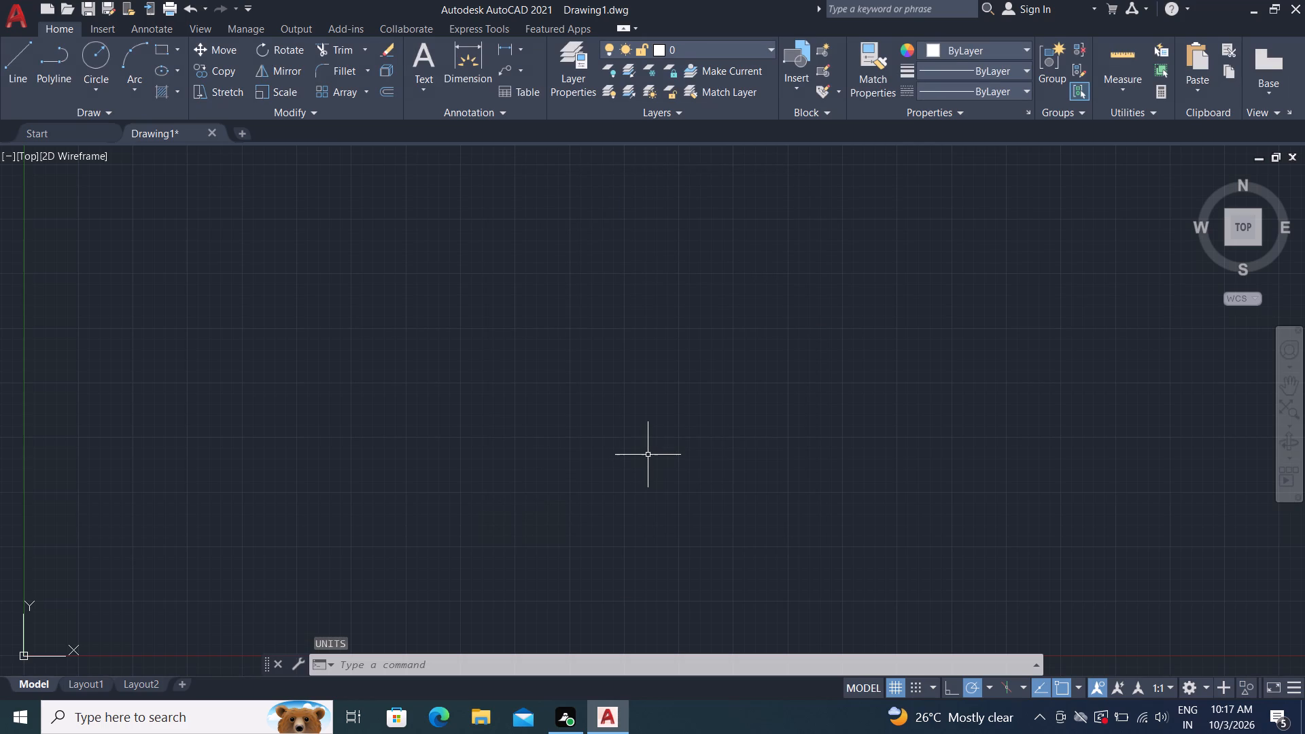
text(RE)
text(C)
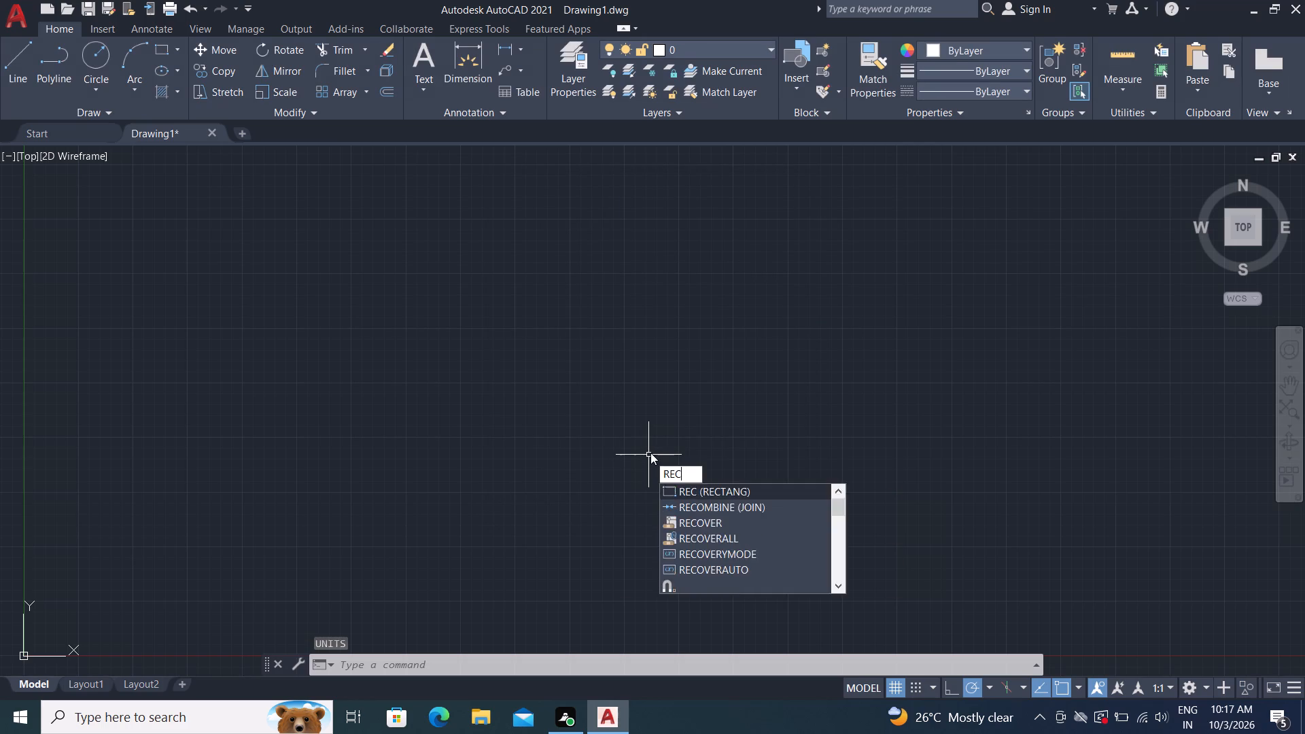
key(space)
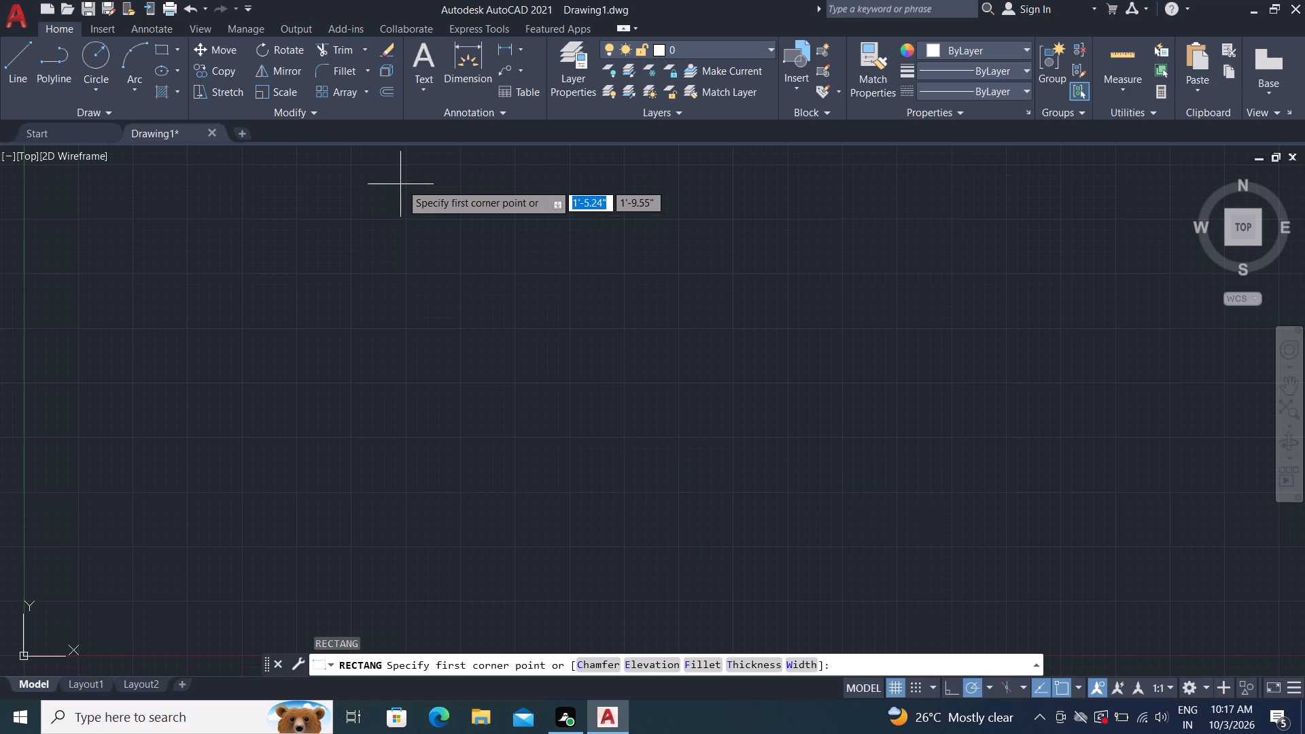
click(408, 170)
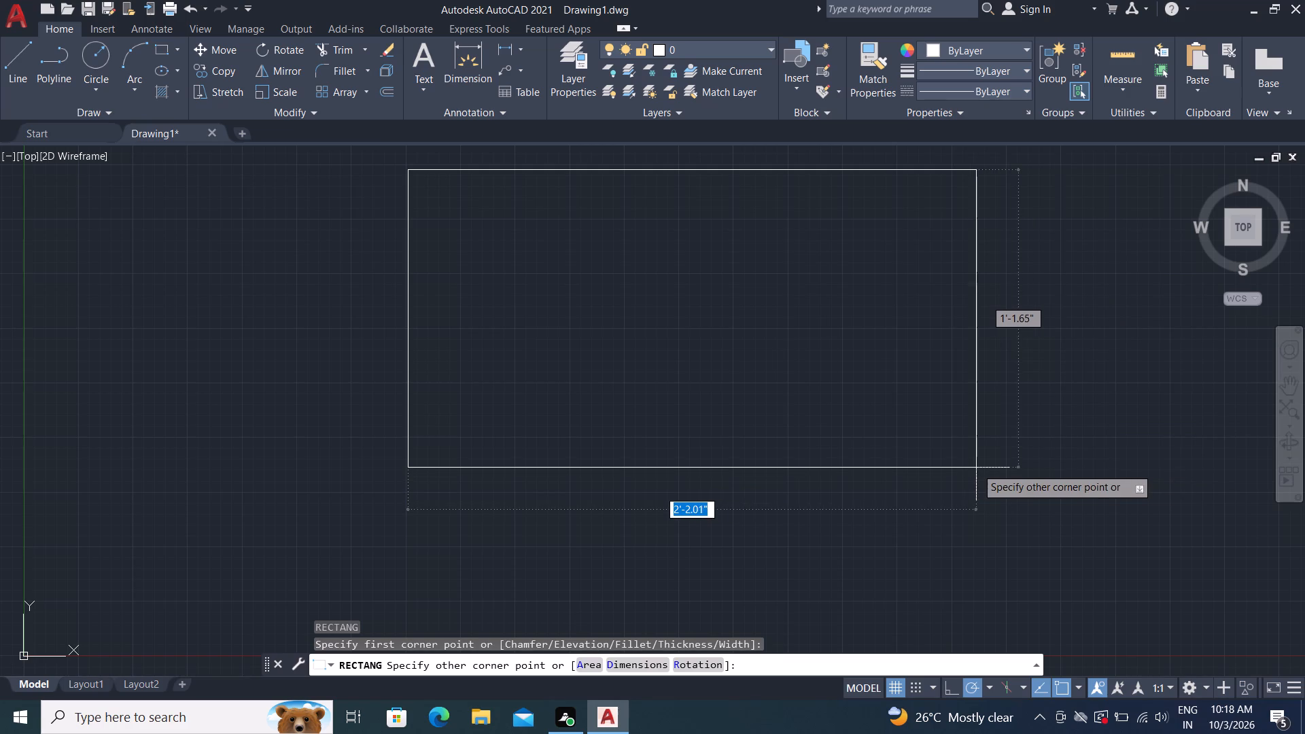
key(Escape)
Set the Standard dimension style's primary linear units to Engineering format with 0'-0.00" precision.
text(D)
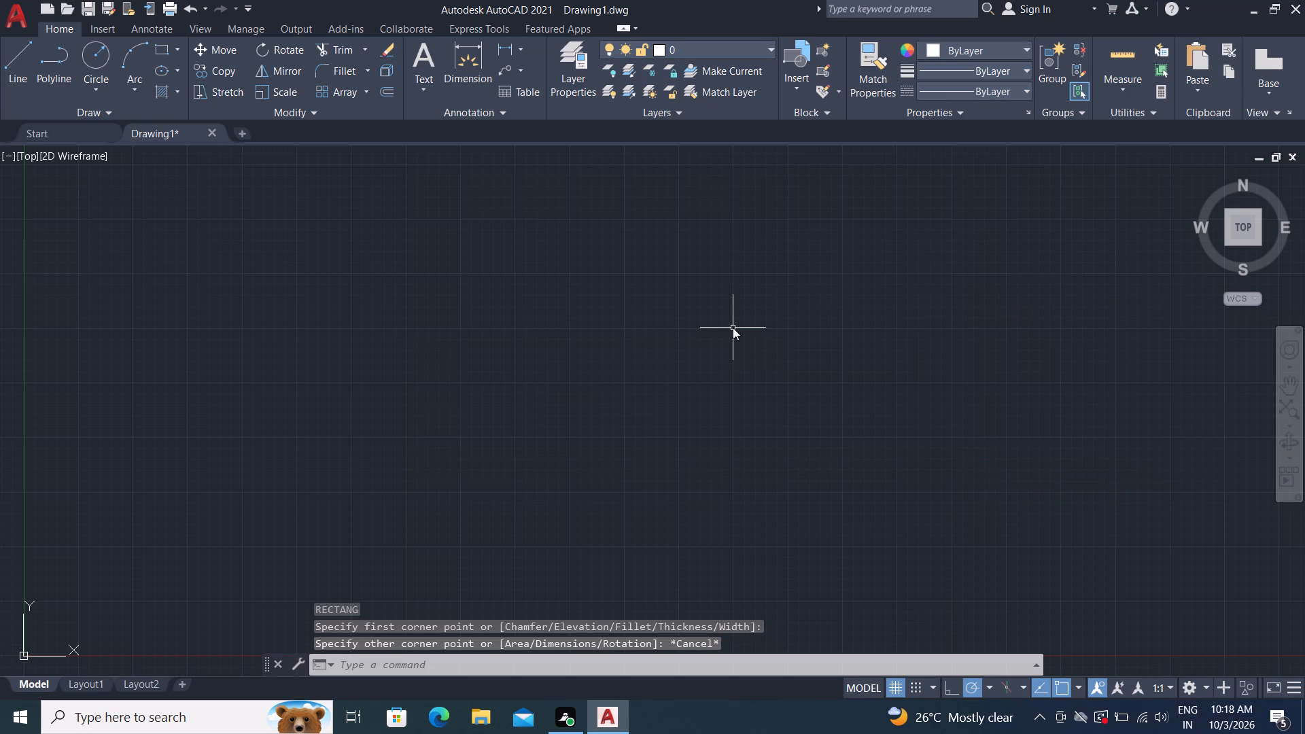
key(space)
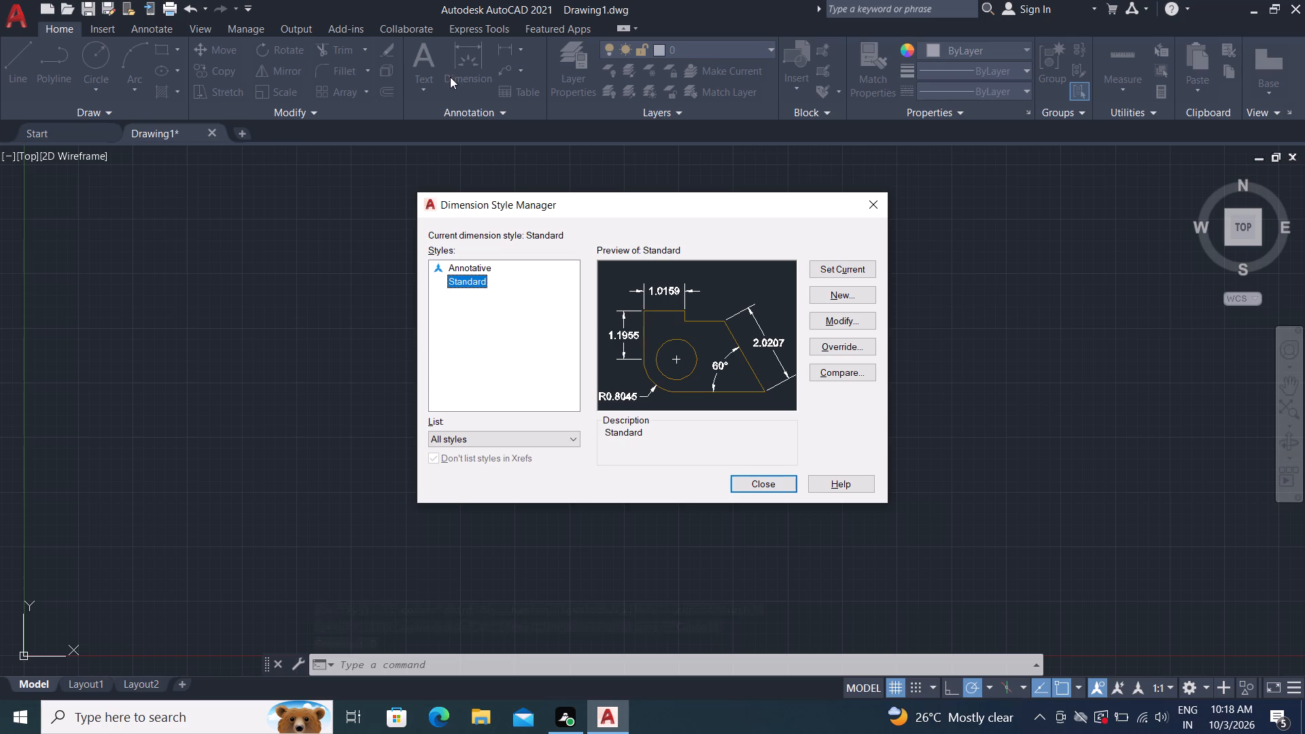
click(844, 317)
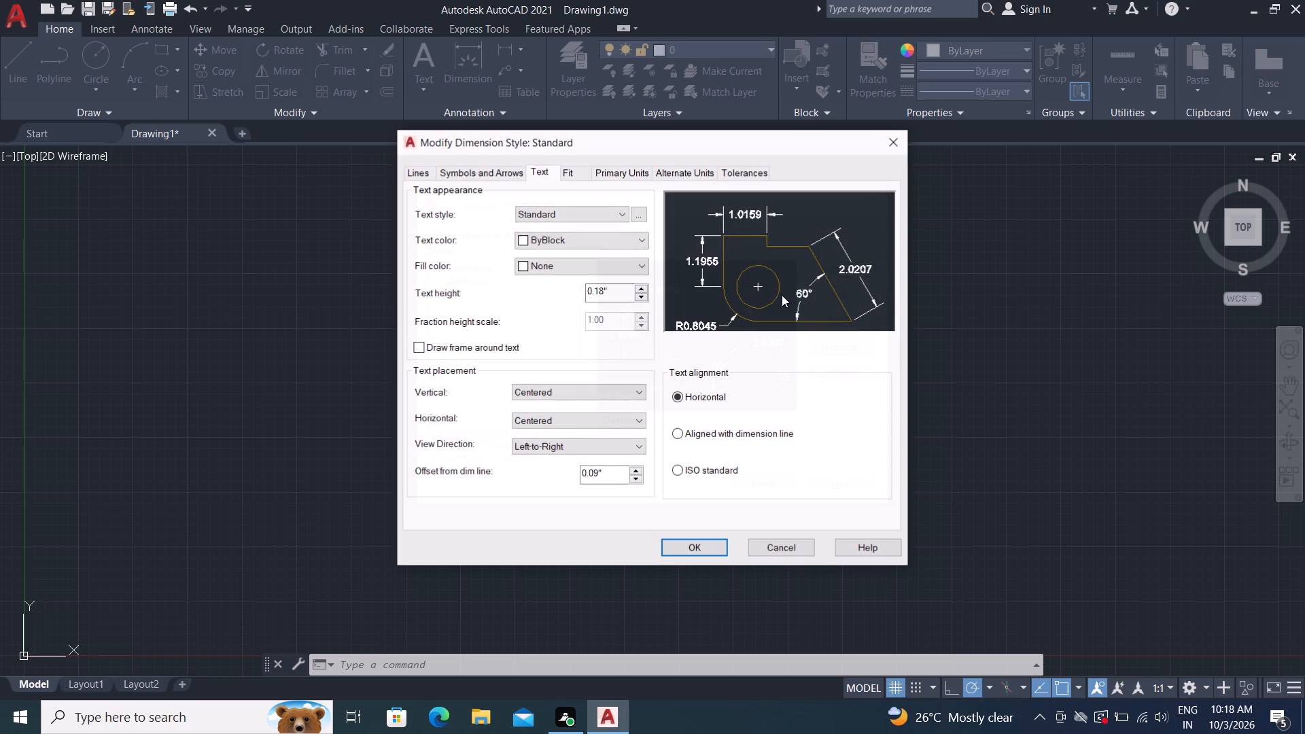
click(585, 225)
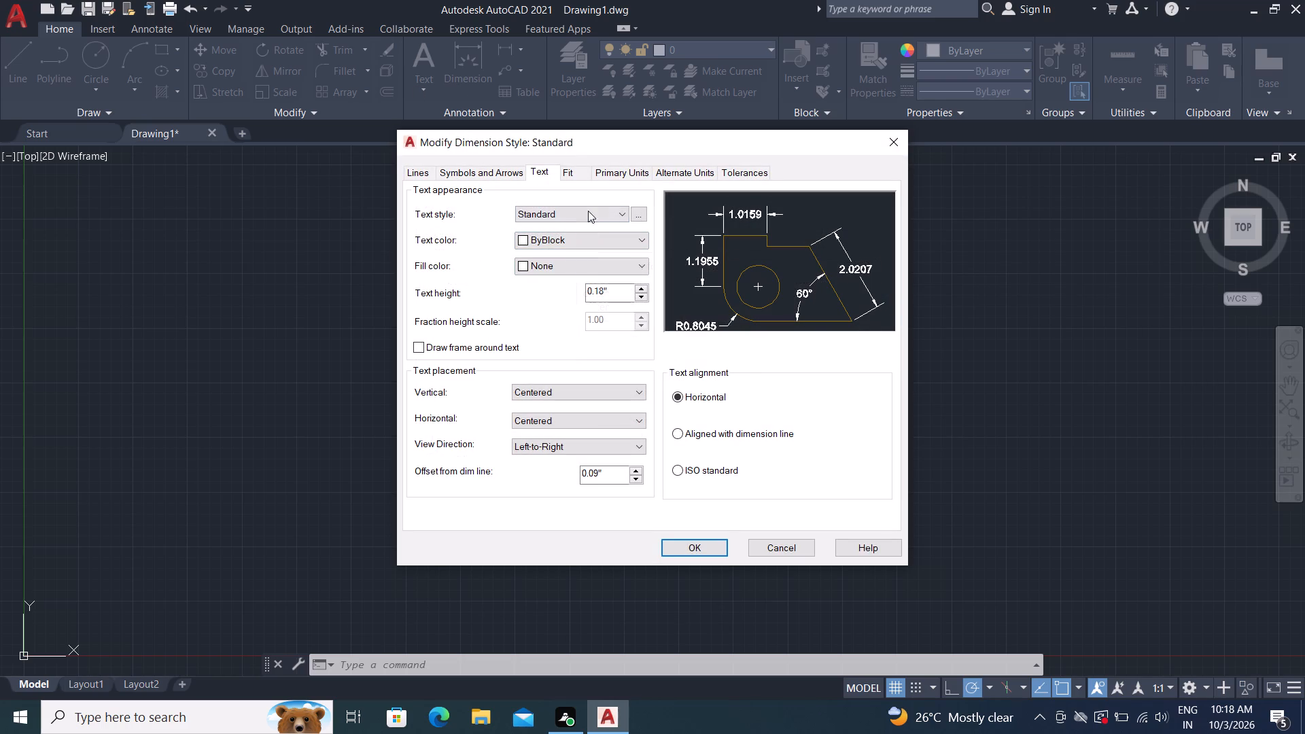
click(595, 215)
click(629, 173)
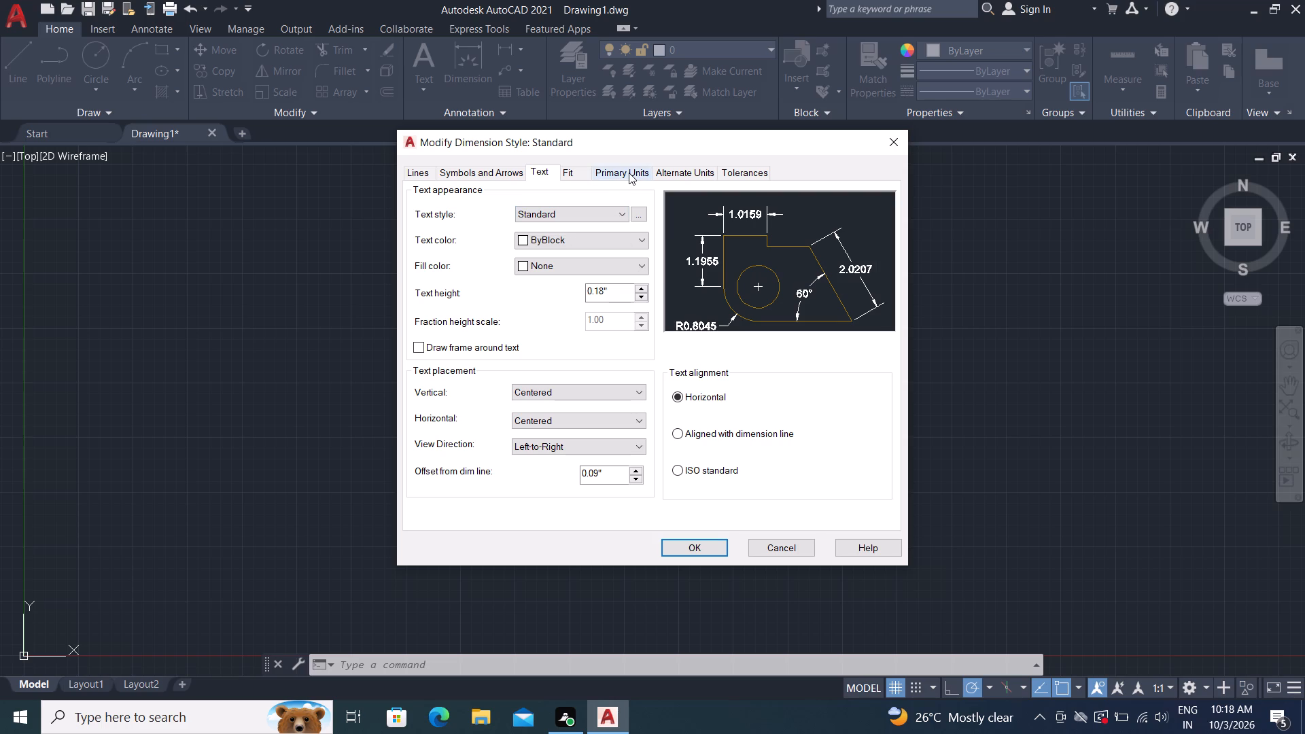
click(618, 170)
click(608, 208)
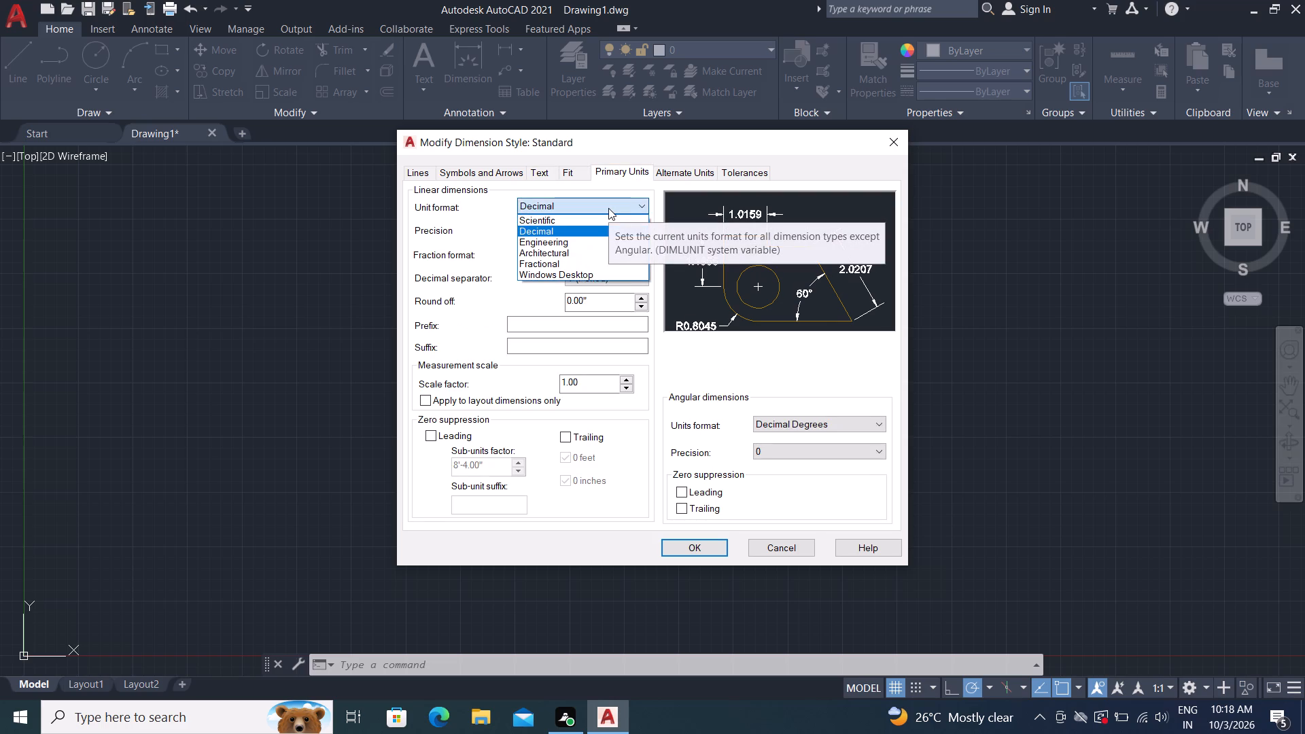
click(610, 242)
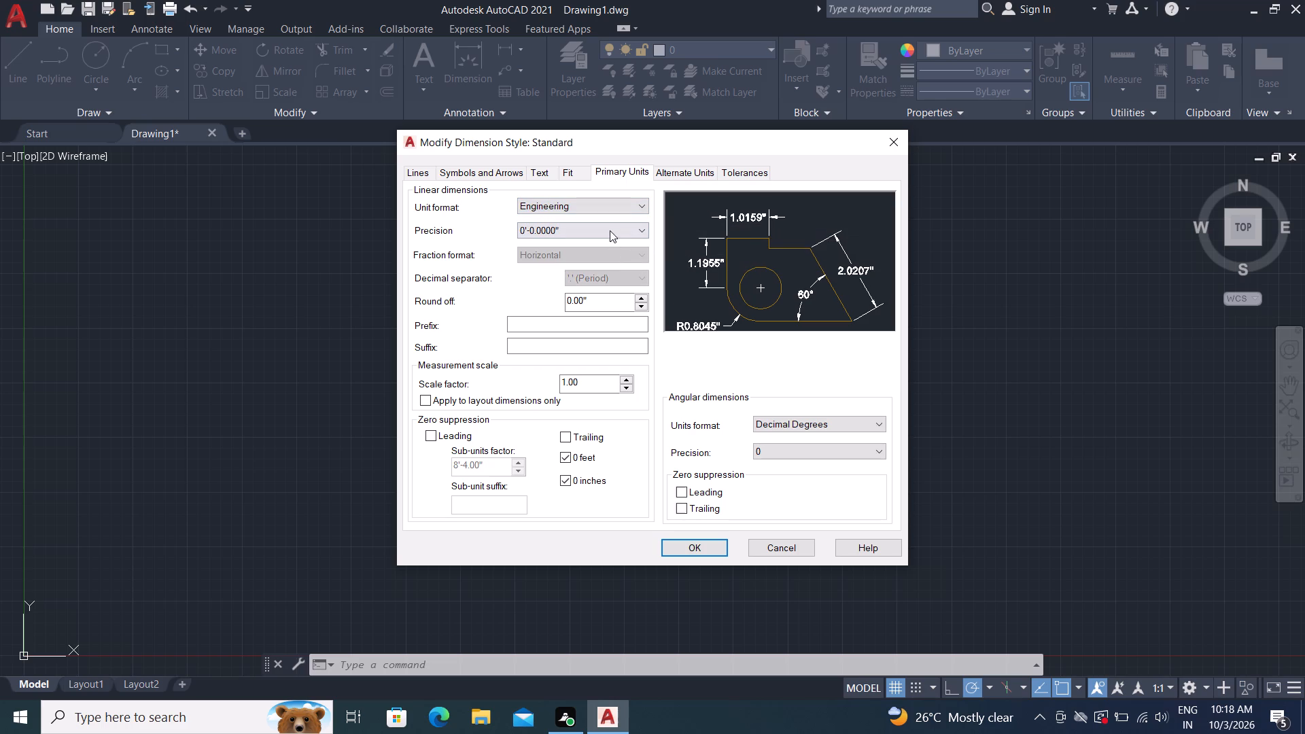
click(609, 226)
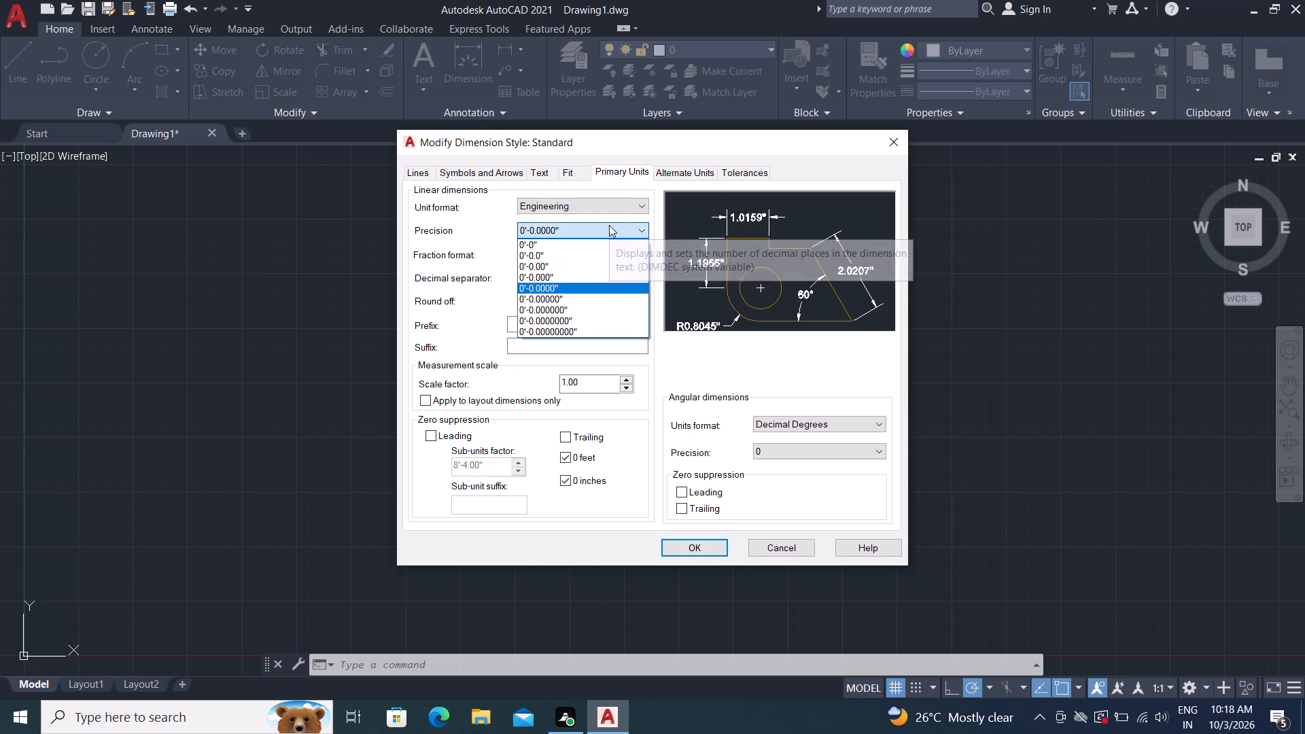
click(597, 266)
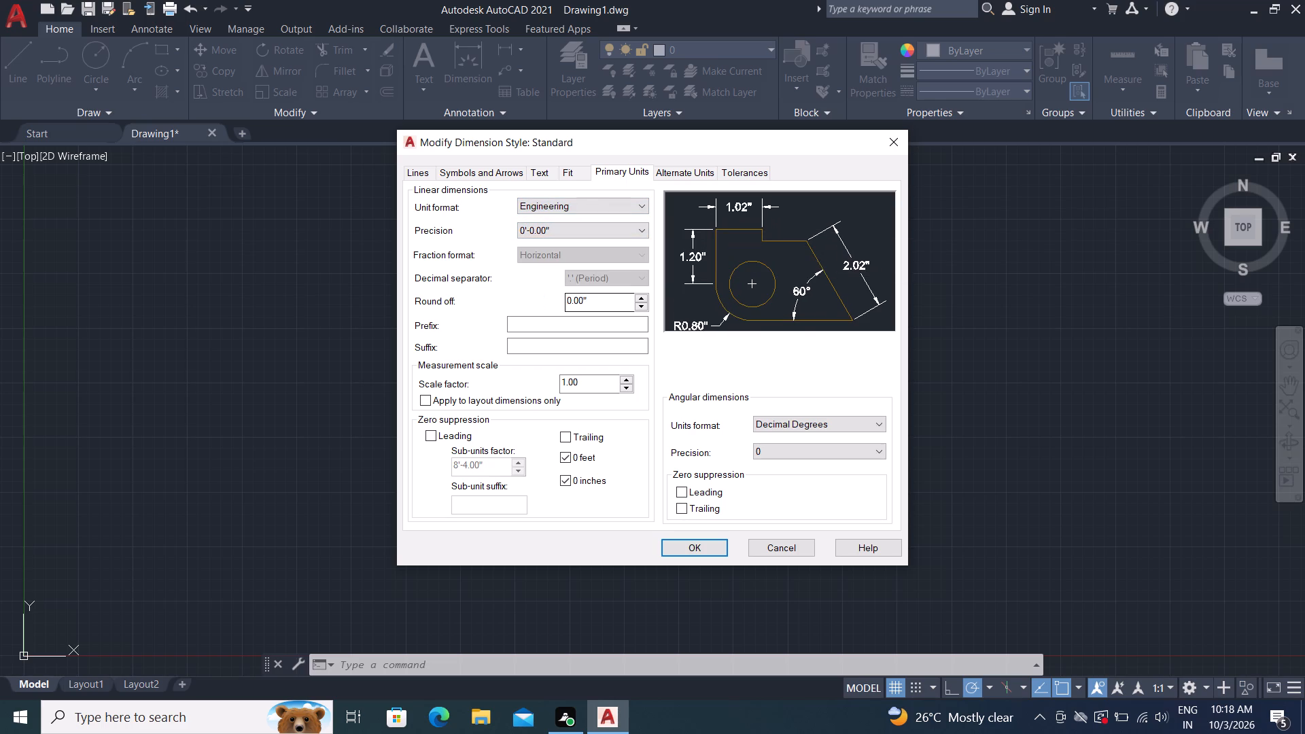
click(698, 546)
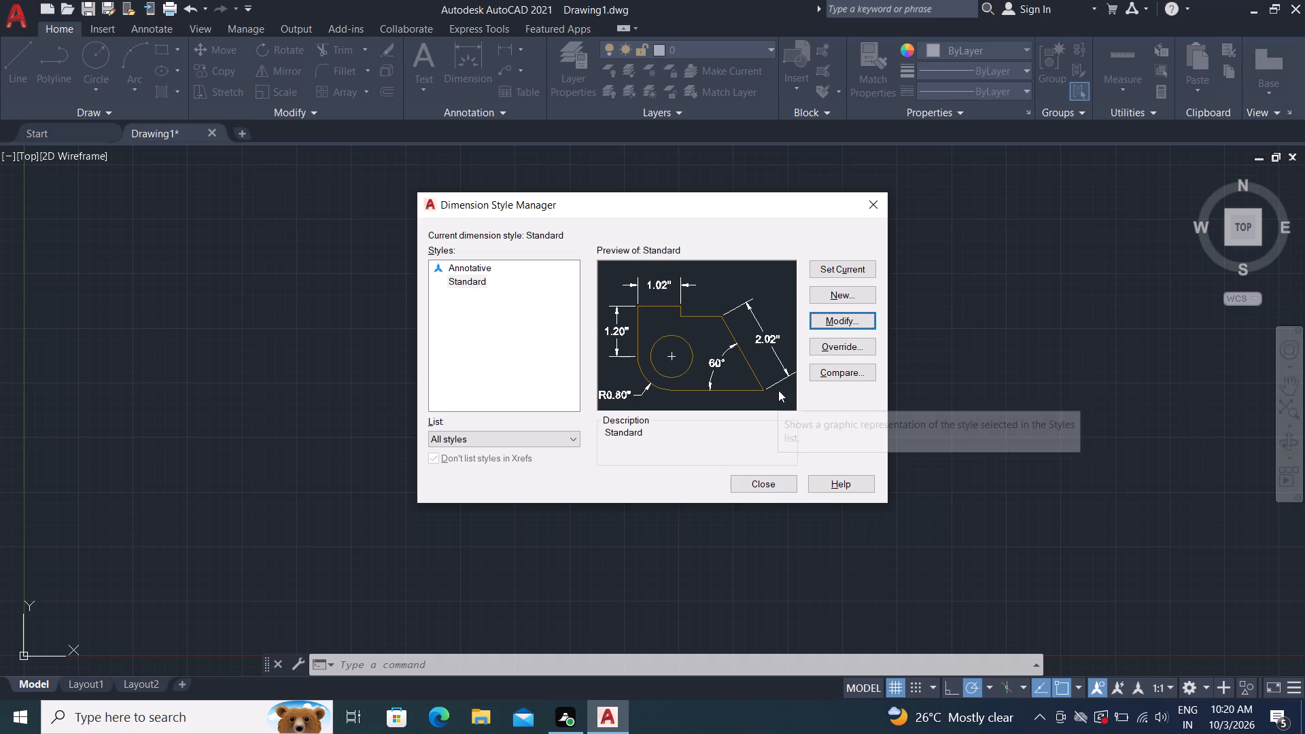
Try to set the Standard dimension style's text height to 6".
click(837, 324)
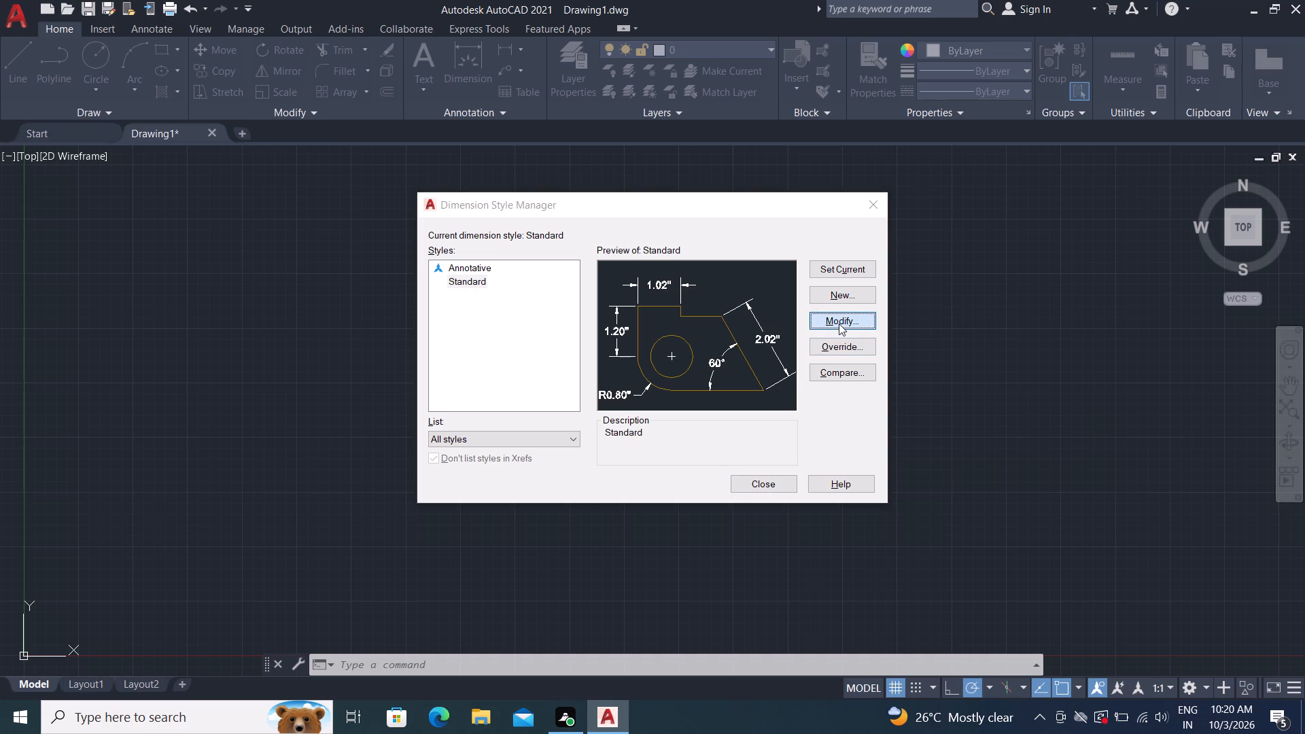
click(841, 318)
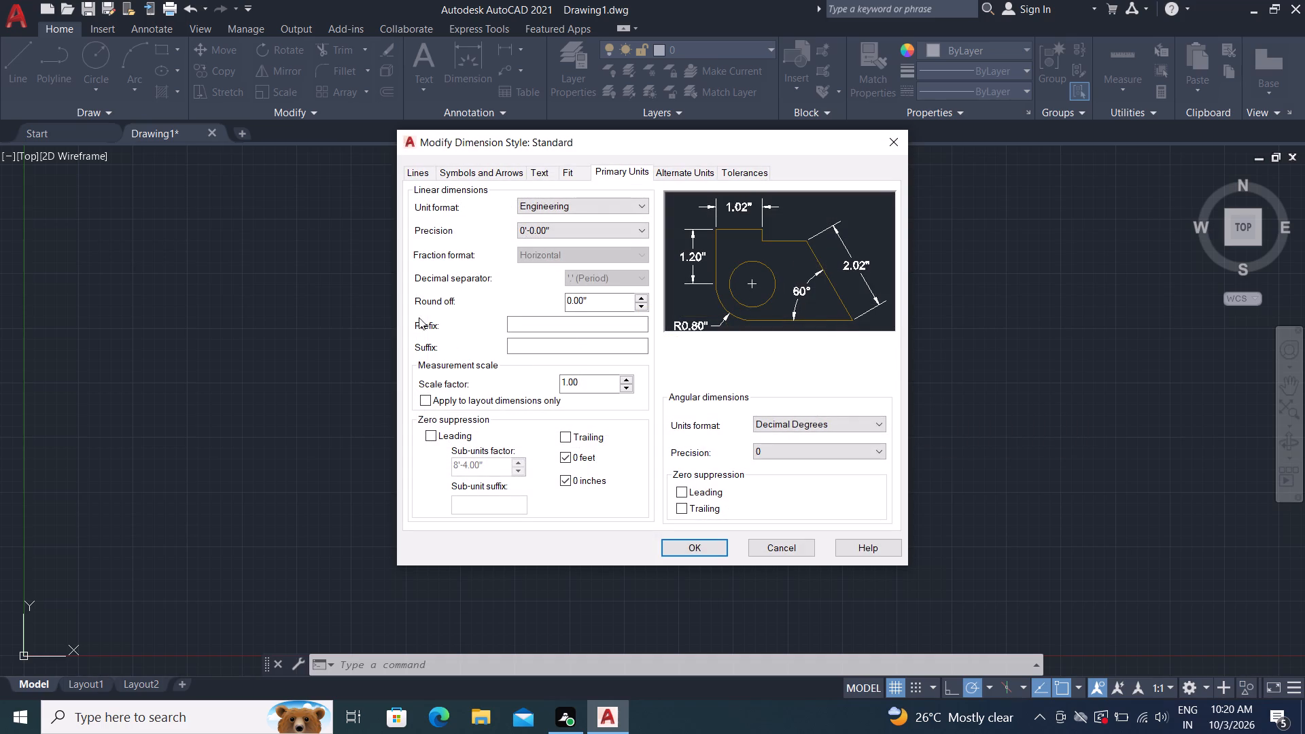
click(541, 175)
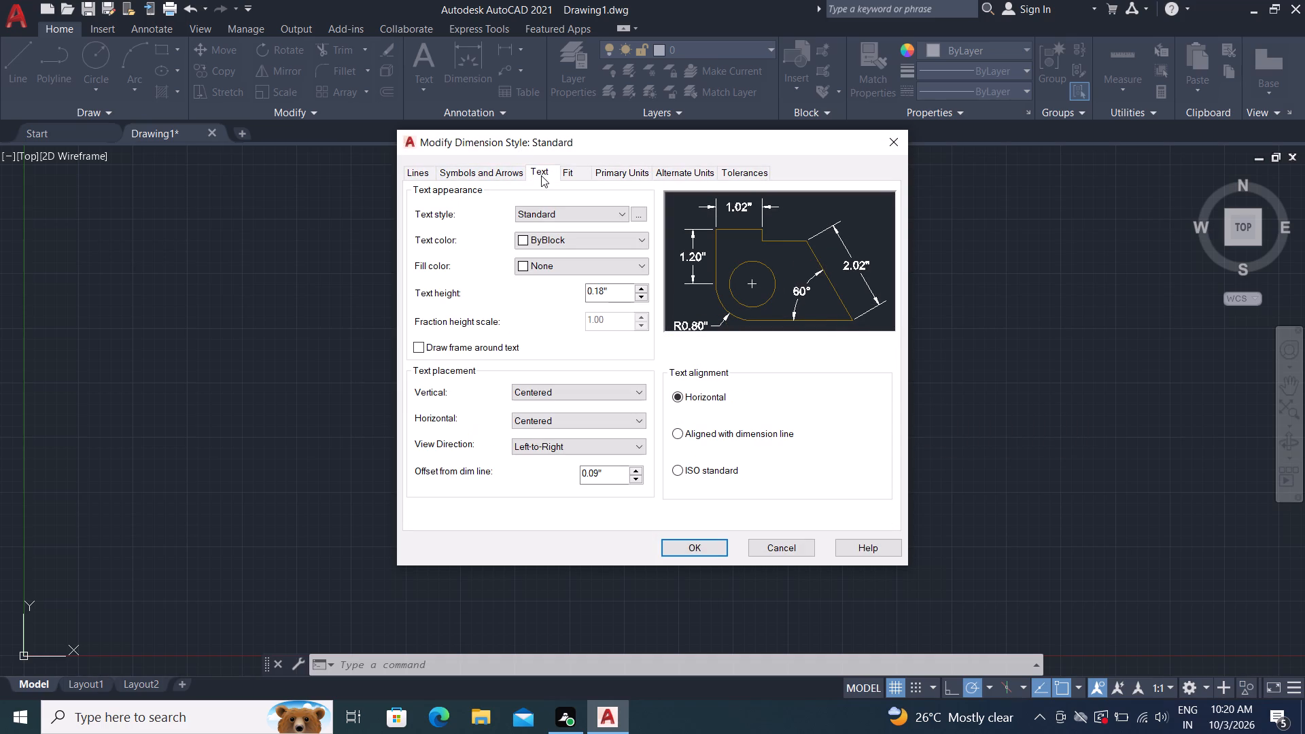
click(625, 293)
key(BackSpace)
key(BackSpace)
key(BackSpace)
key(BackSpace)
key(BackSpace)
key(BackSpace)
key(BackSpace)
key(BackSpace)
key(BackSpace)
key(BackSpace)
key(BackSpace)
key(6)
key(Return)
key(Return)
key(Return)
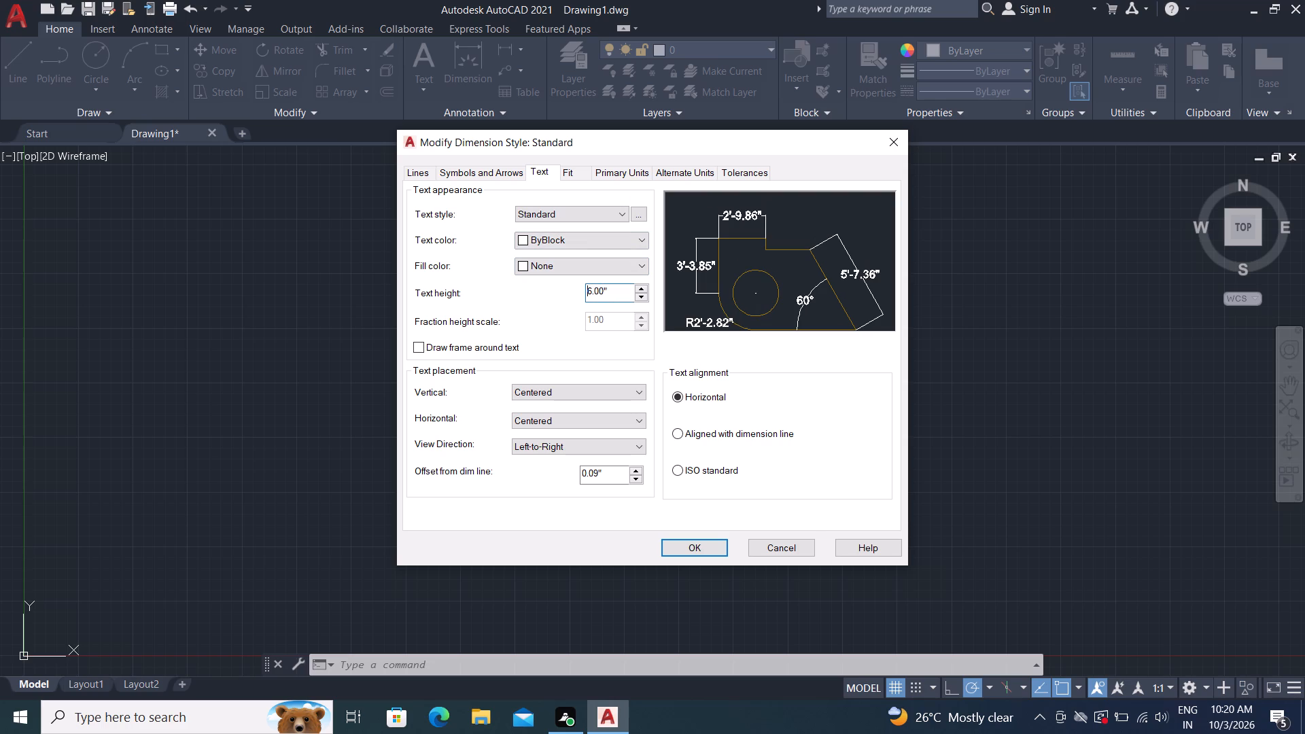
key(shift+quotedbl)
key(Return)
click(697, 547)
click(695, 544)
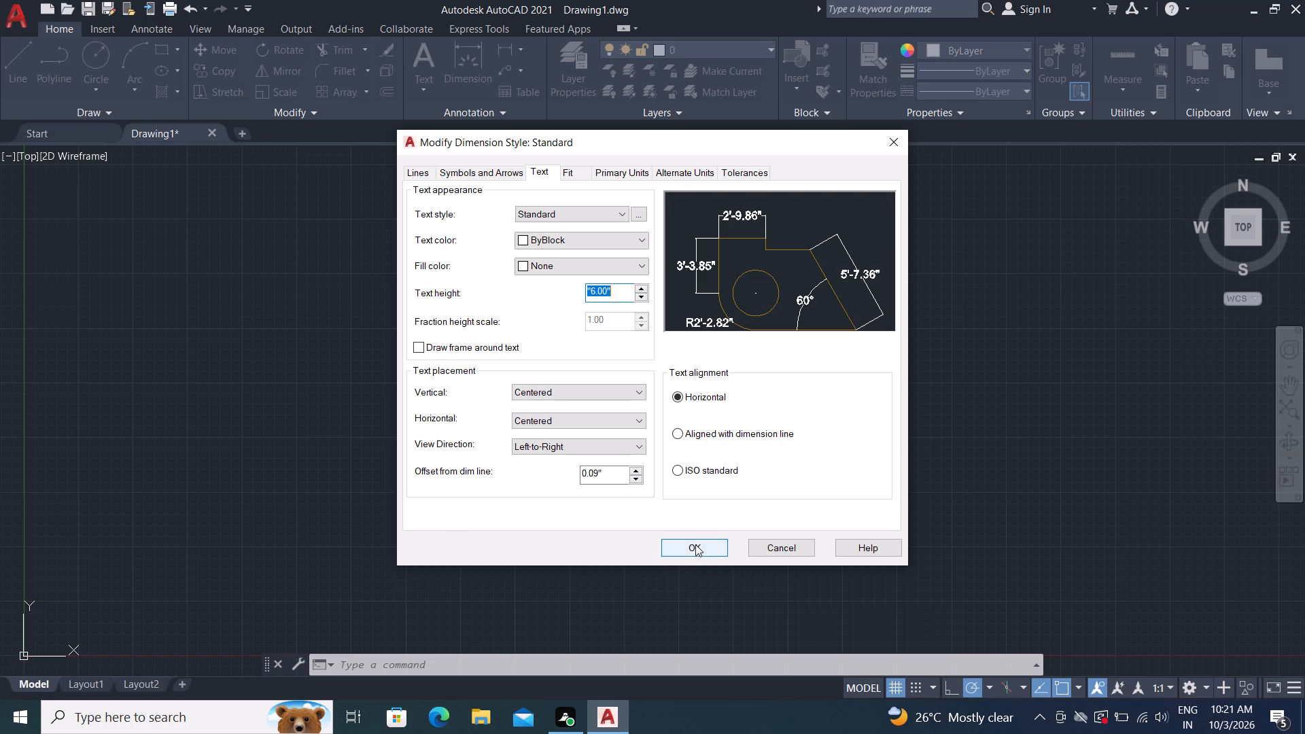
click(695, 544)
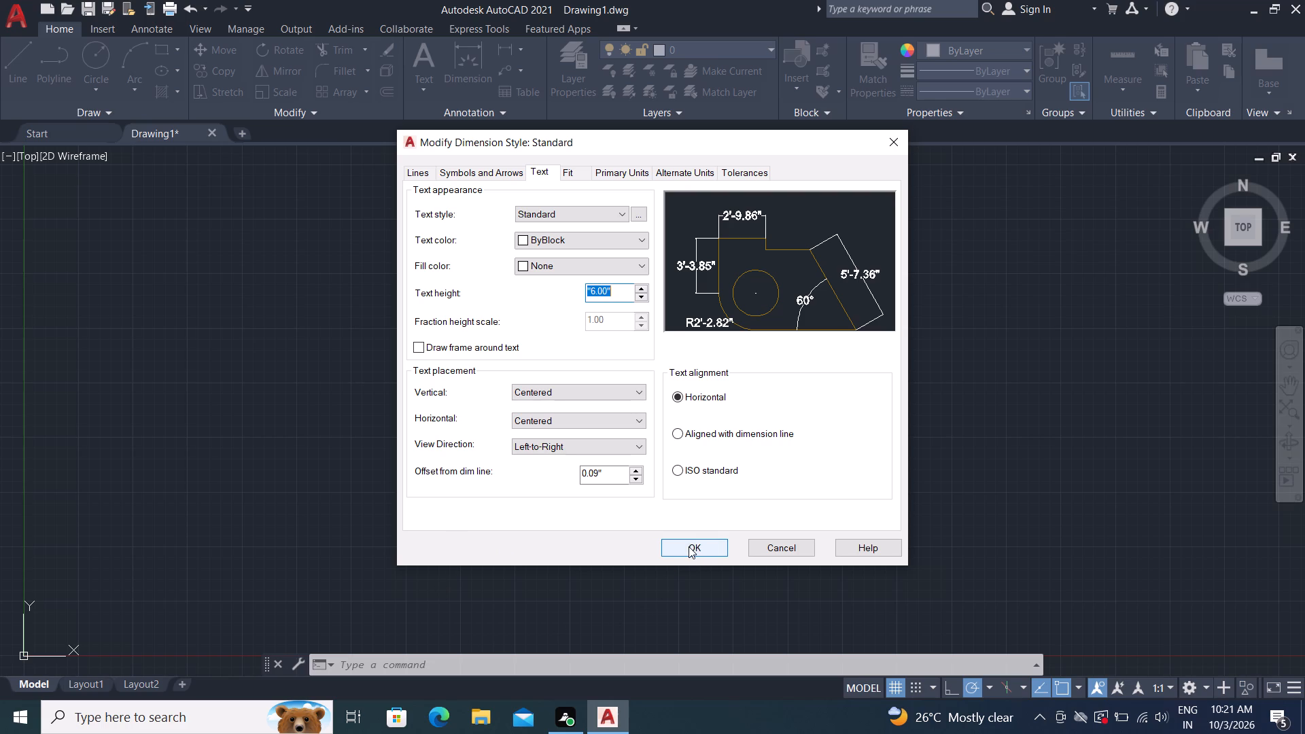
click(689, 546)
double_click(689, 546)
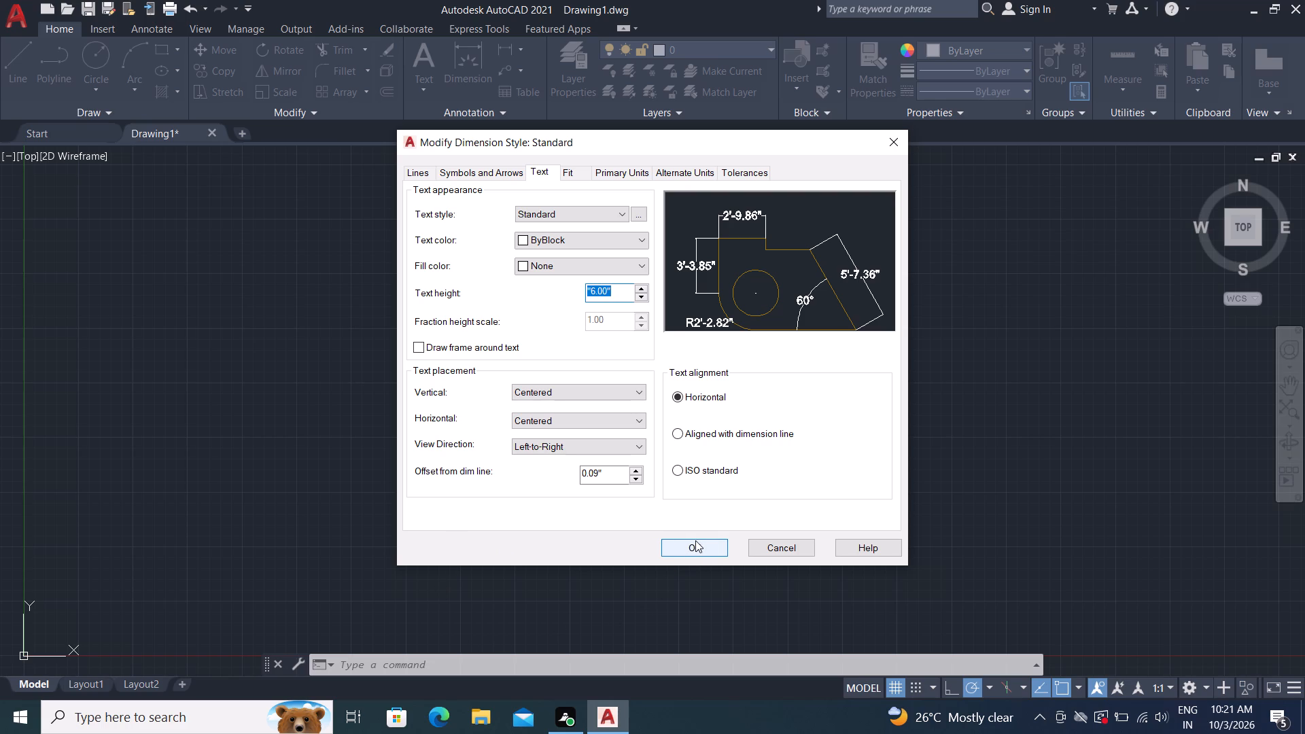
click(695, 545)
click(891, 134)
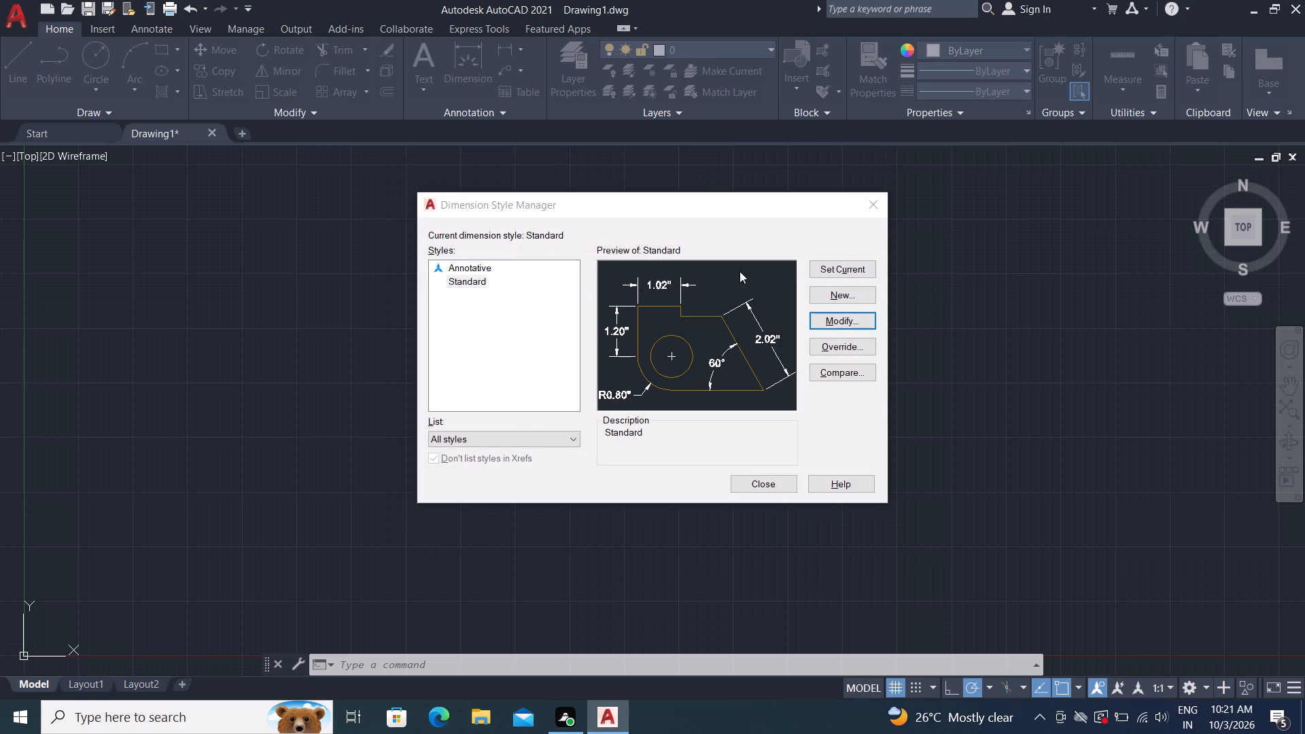
Set the Standard dimension style's text height to 6" and apply the modification.
click(840, 315)
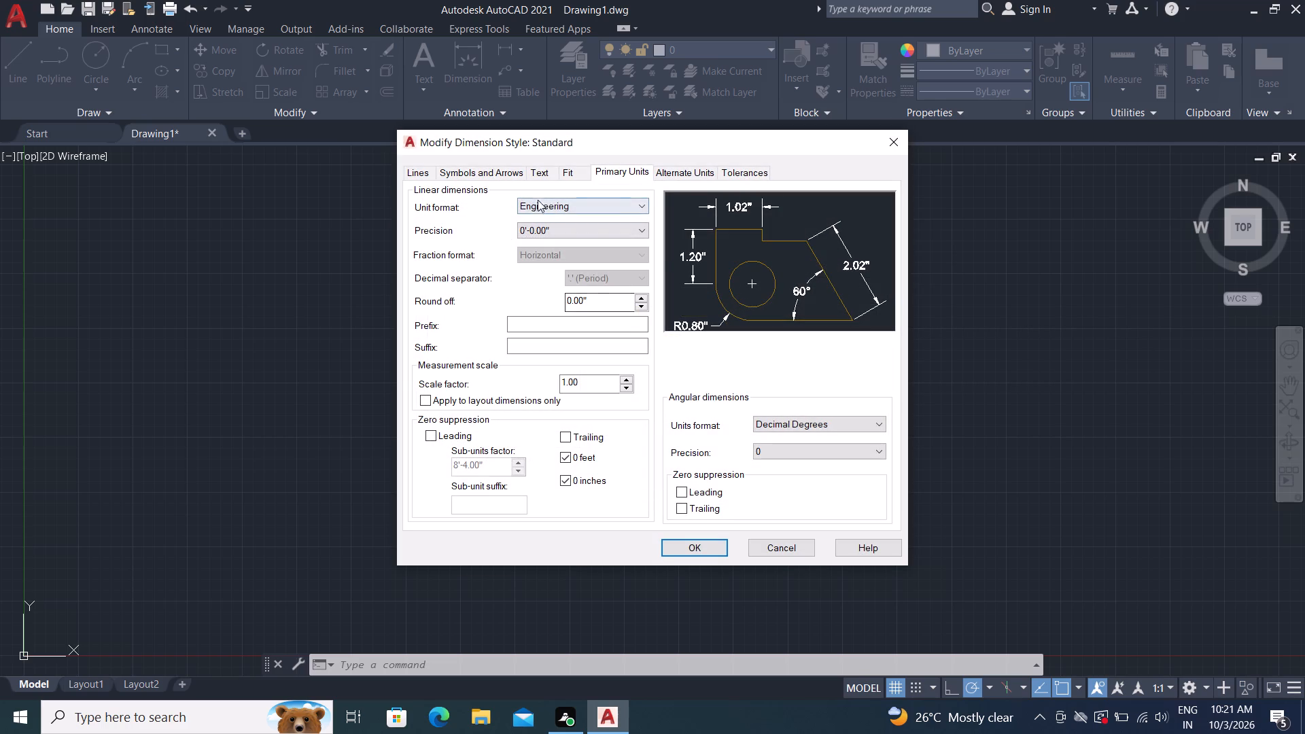
click(539, 170)
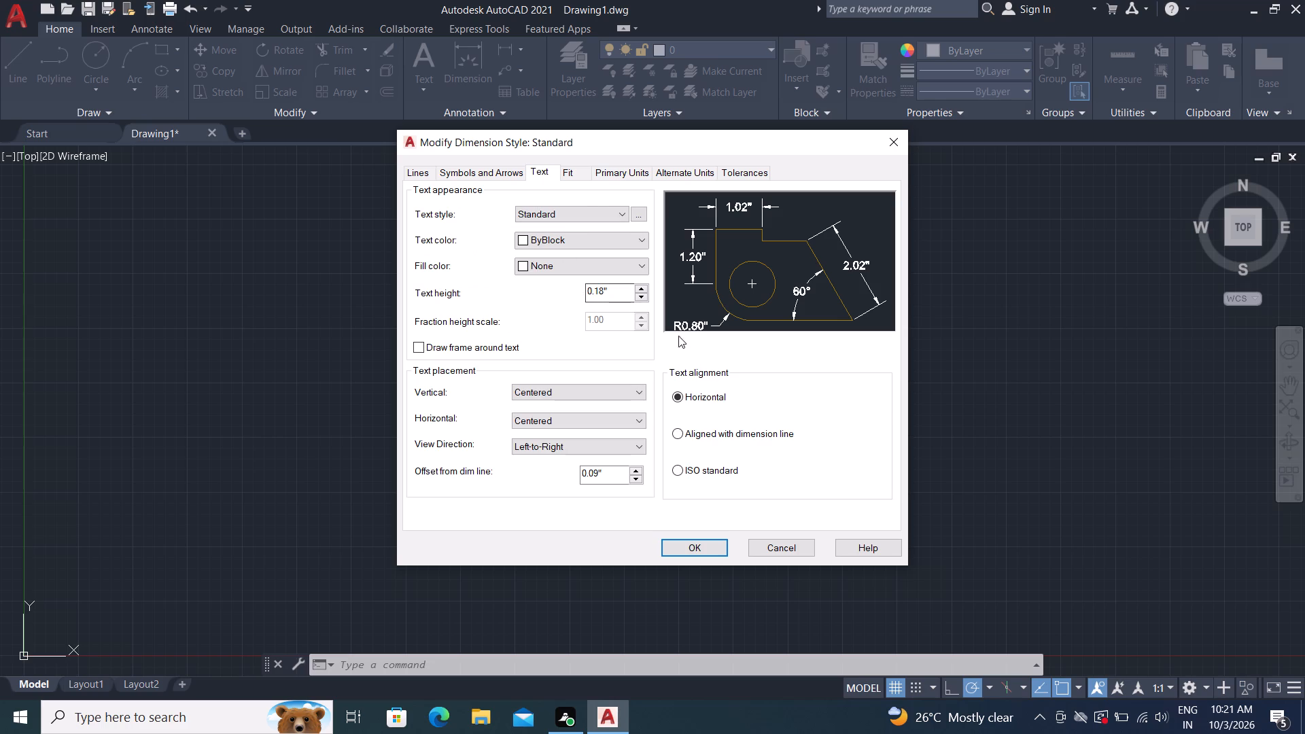
click(627, 294)
key(BackSpace)
key(BackSpace)
key(BackSpace)
key(BackSpace)
key(BackSpace)
key(BackSpace)
key(BackSpace)
key(BackSpace)
key(BackSpace)
key(BackSpace)
key(BackSpace)
key(BackSpace)
key(BackSpace)
key(BackSpace)
key(6)
key(shift+quotedbl)
key(Return)
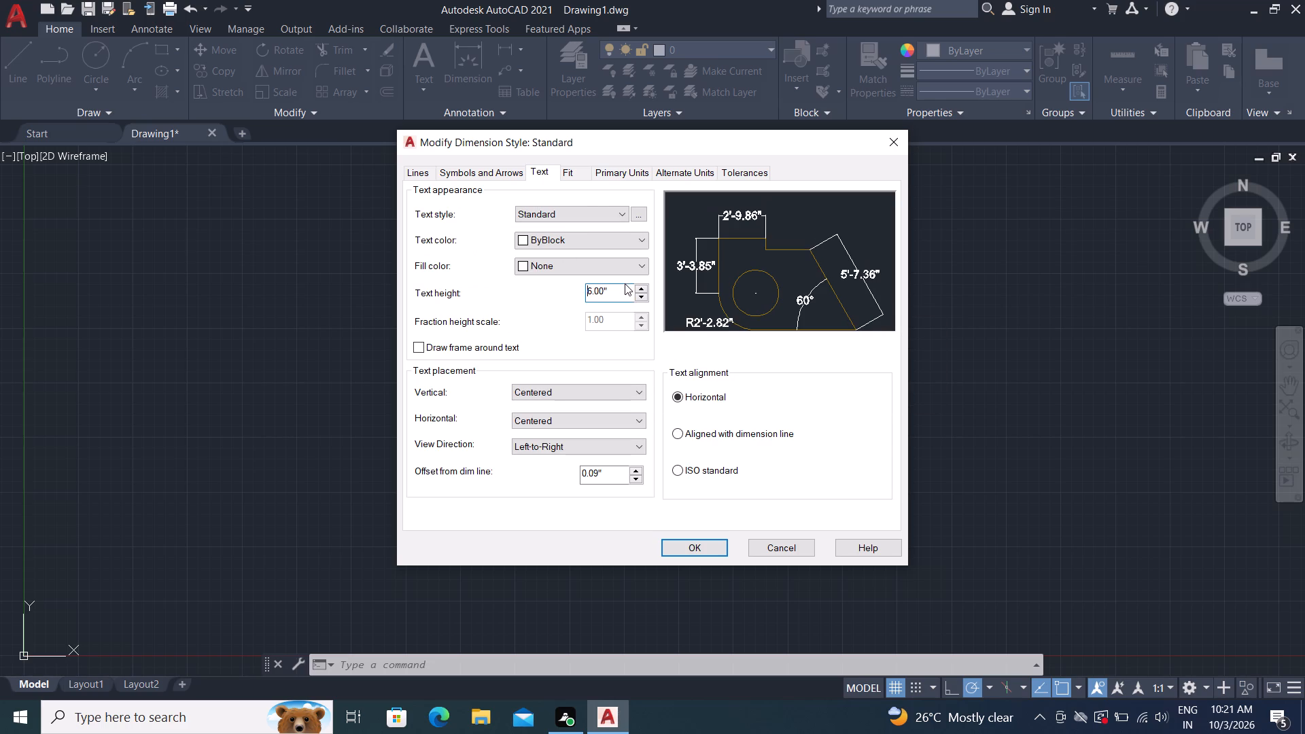
click(680, 538)
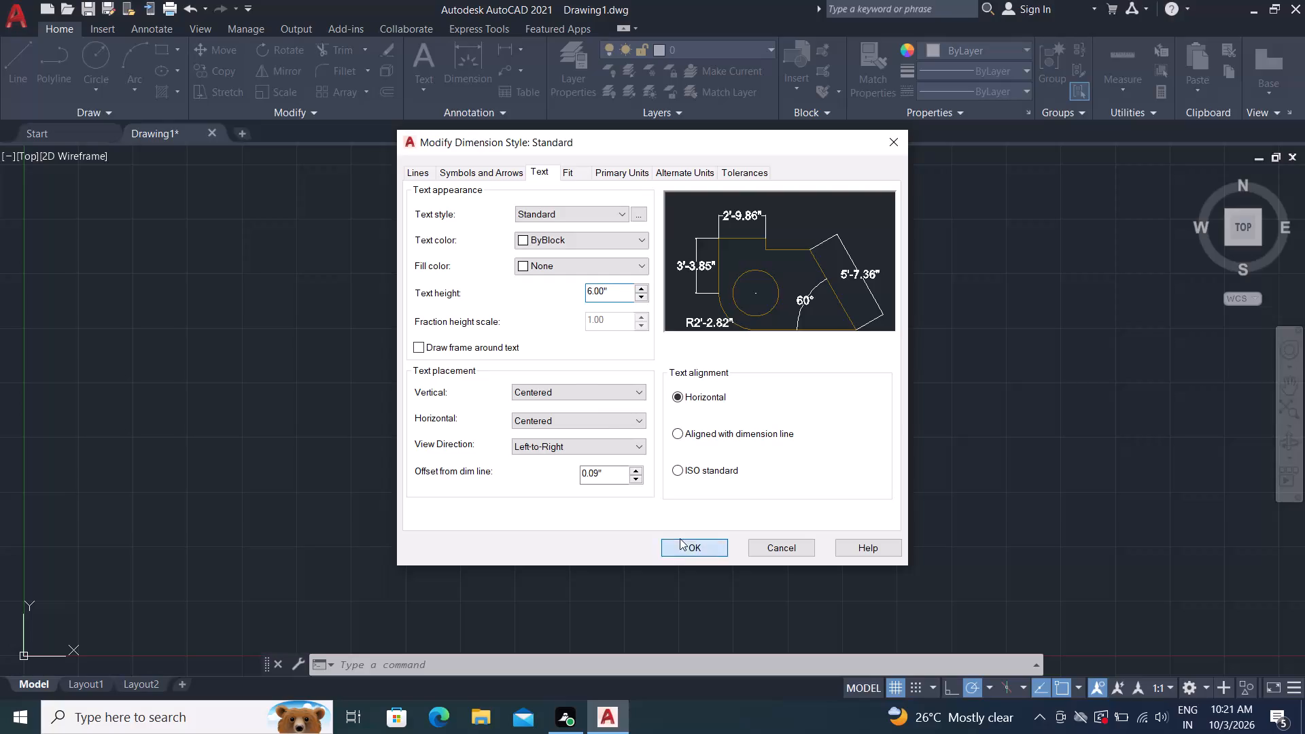
Make the Standard dimension style current and close the Dimension Style Manager.
click(832, 267)
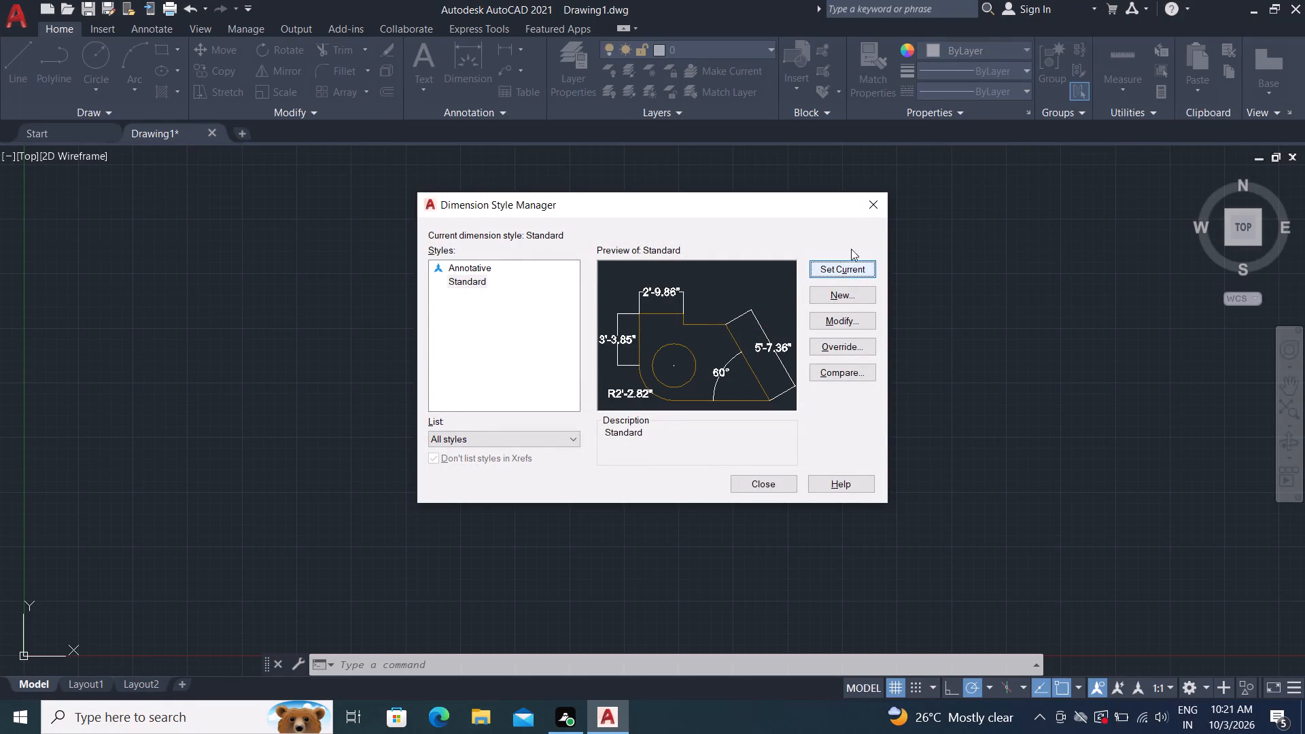
click(875, 196)
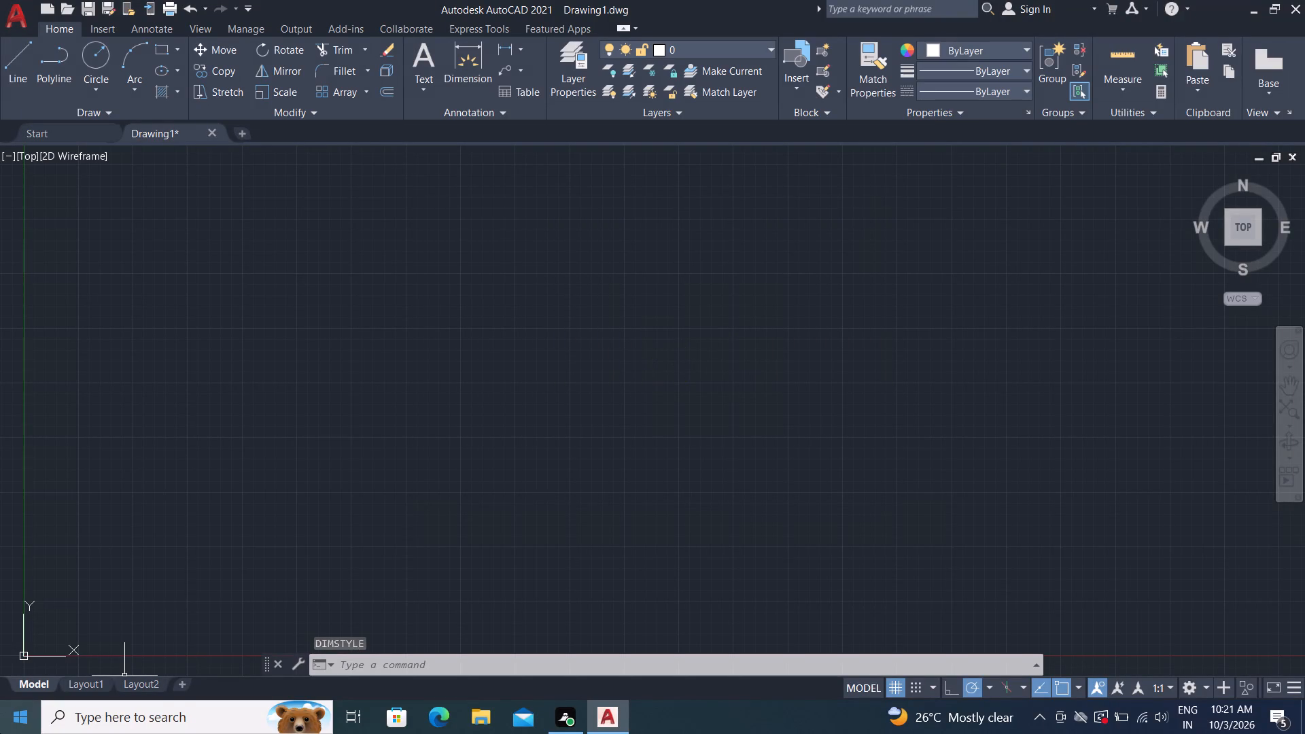
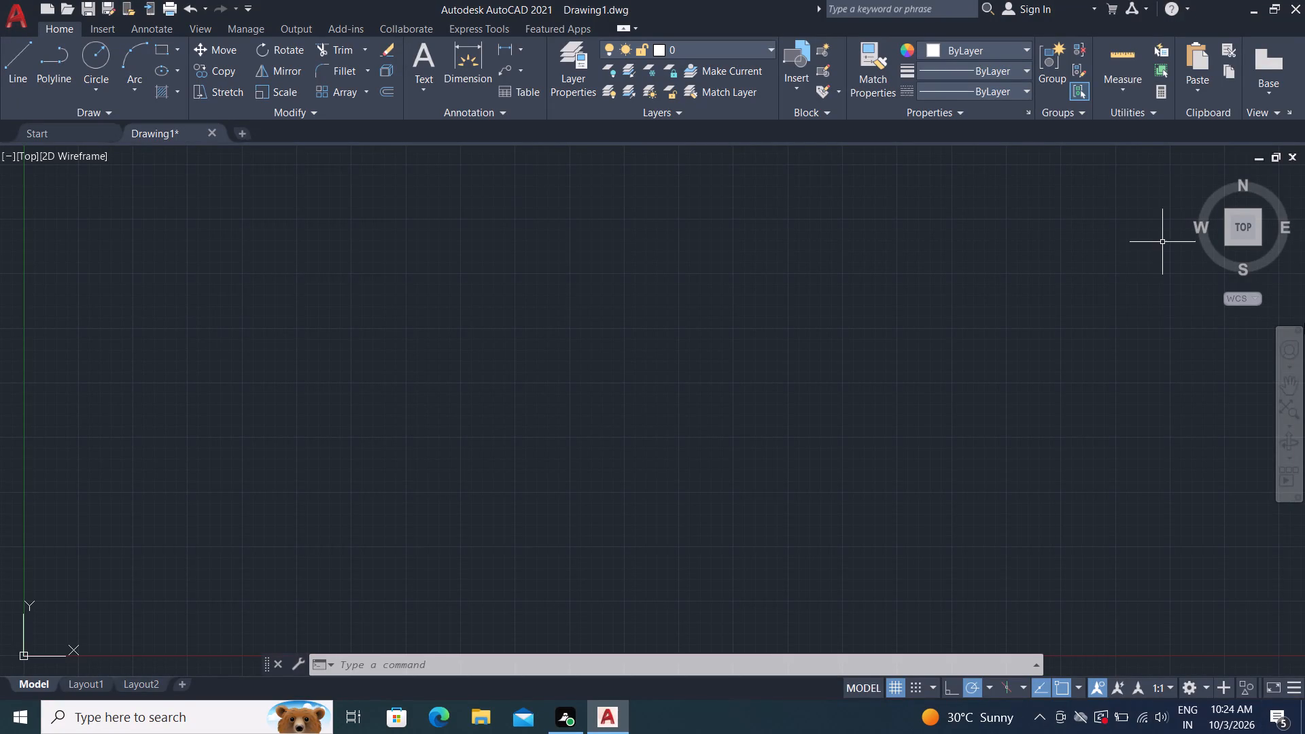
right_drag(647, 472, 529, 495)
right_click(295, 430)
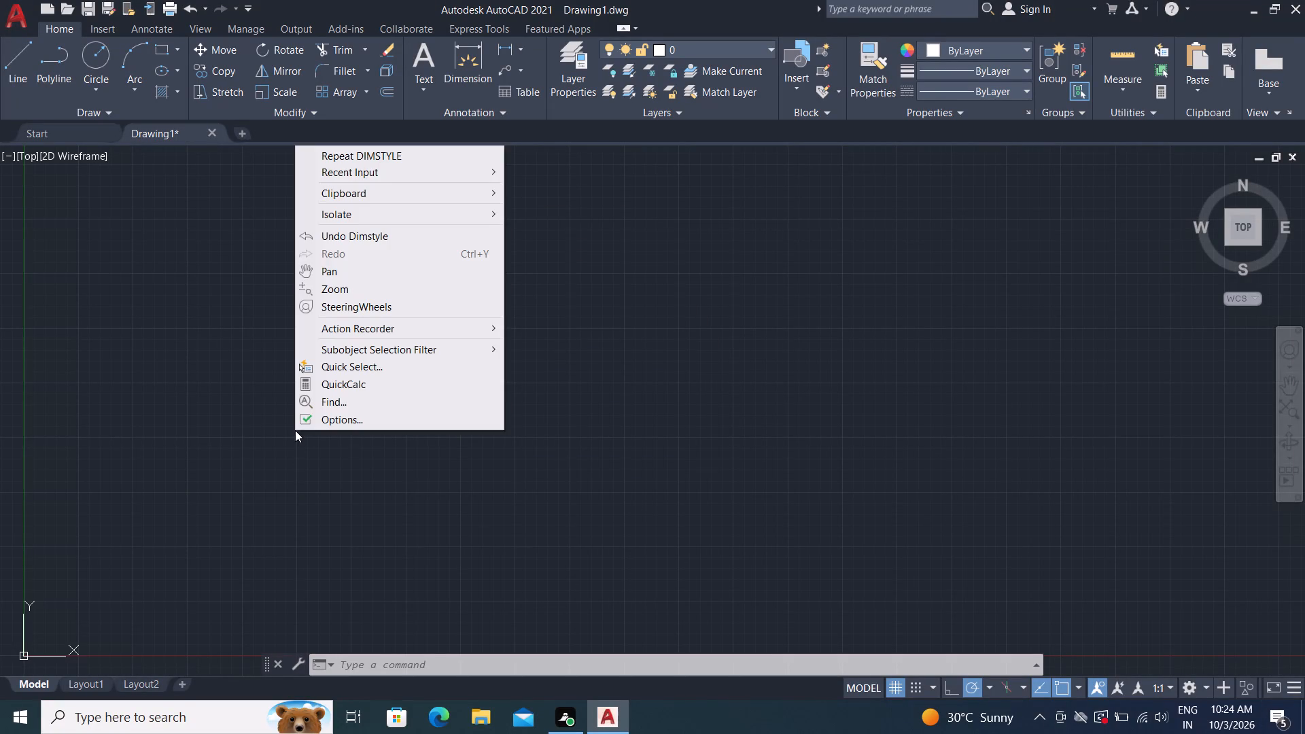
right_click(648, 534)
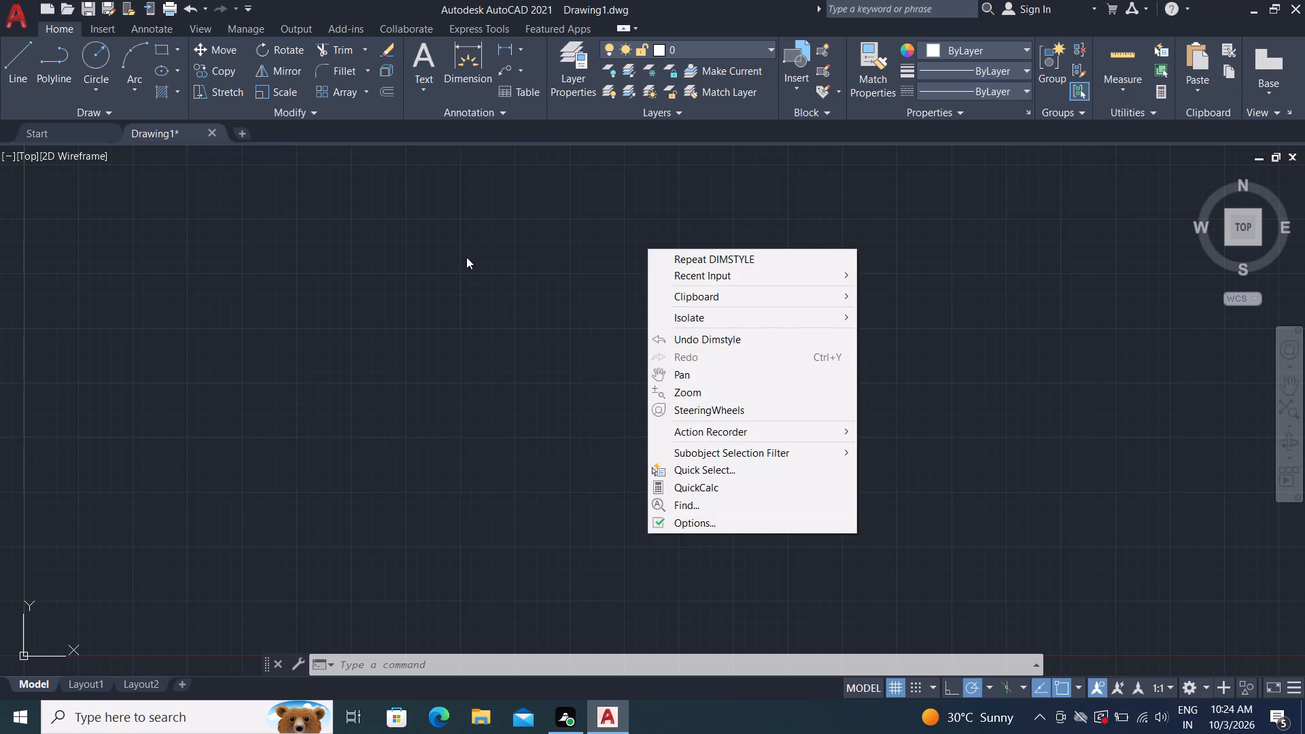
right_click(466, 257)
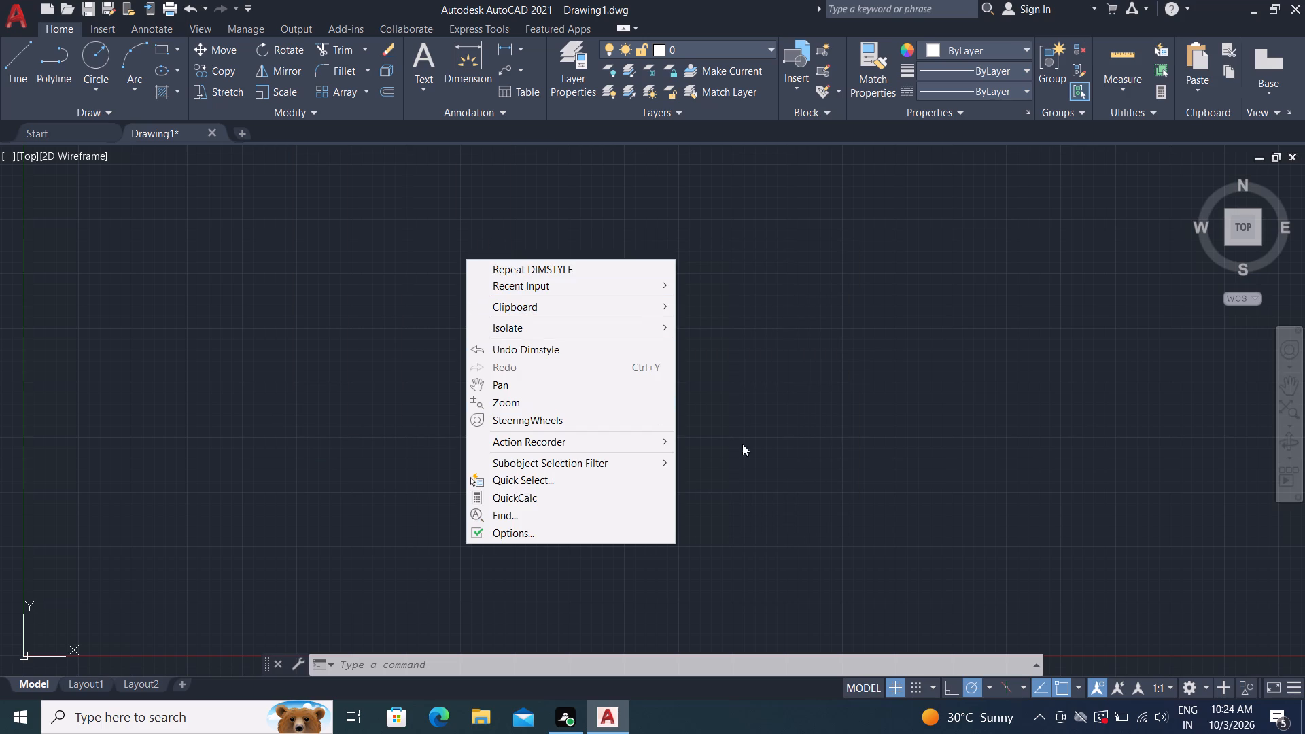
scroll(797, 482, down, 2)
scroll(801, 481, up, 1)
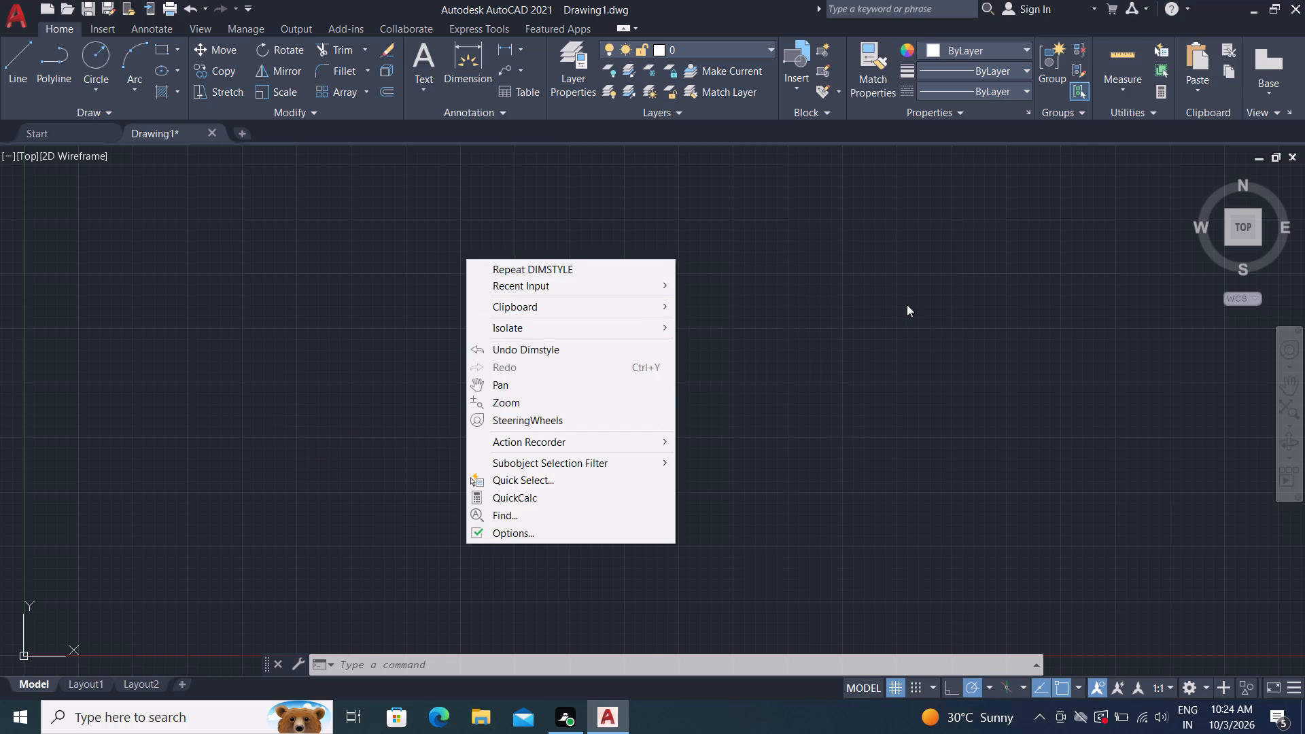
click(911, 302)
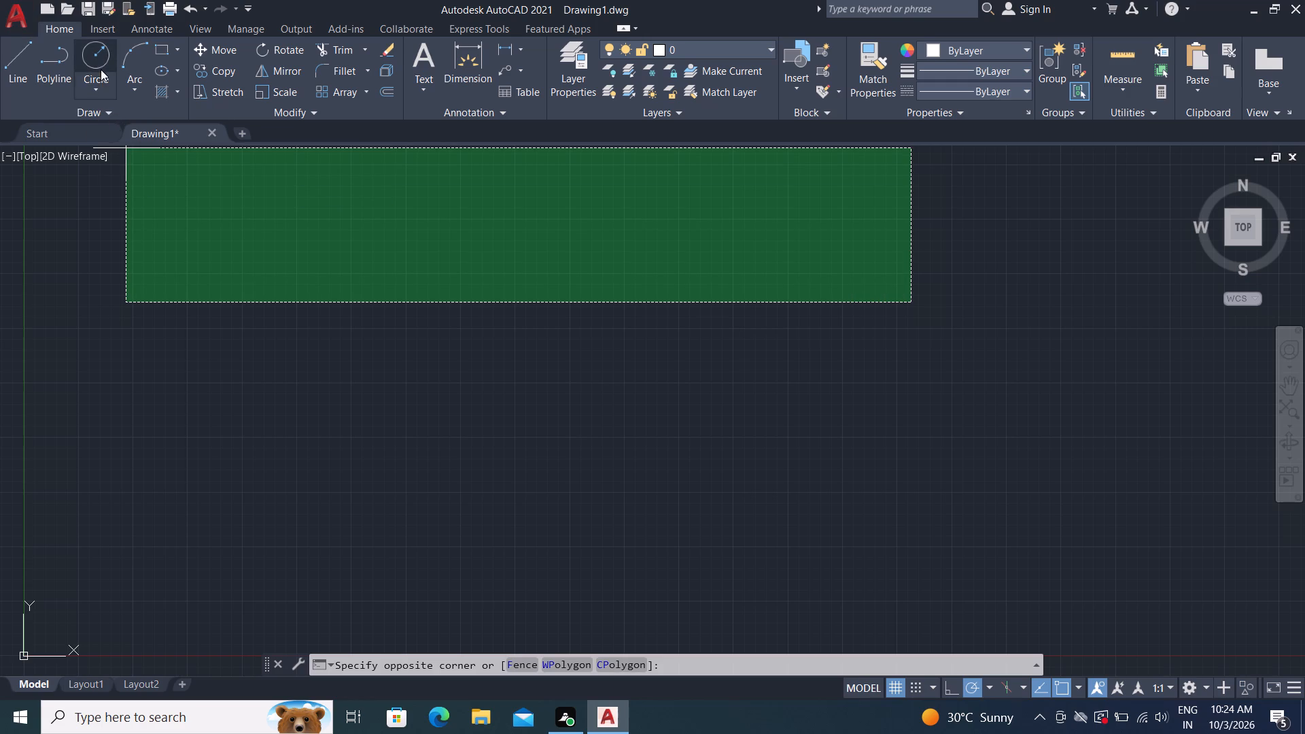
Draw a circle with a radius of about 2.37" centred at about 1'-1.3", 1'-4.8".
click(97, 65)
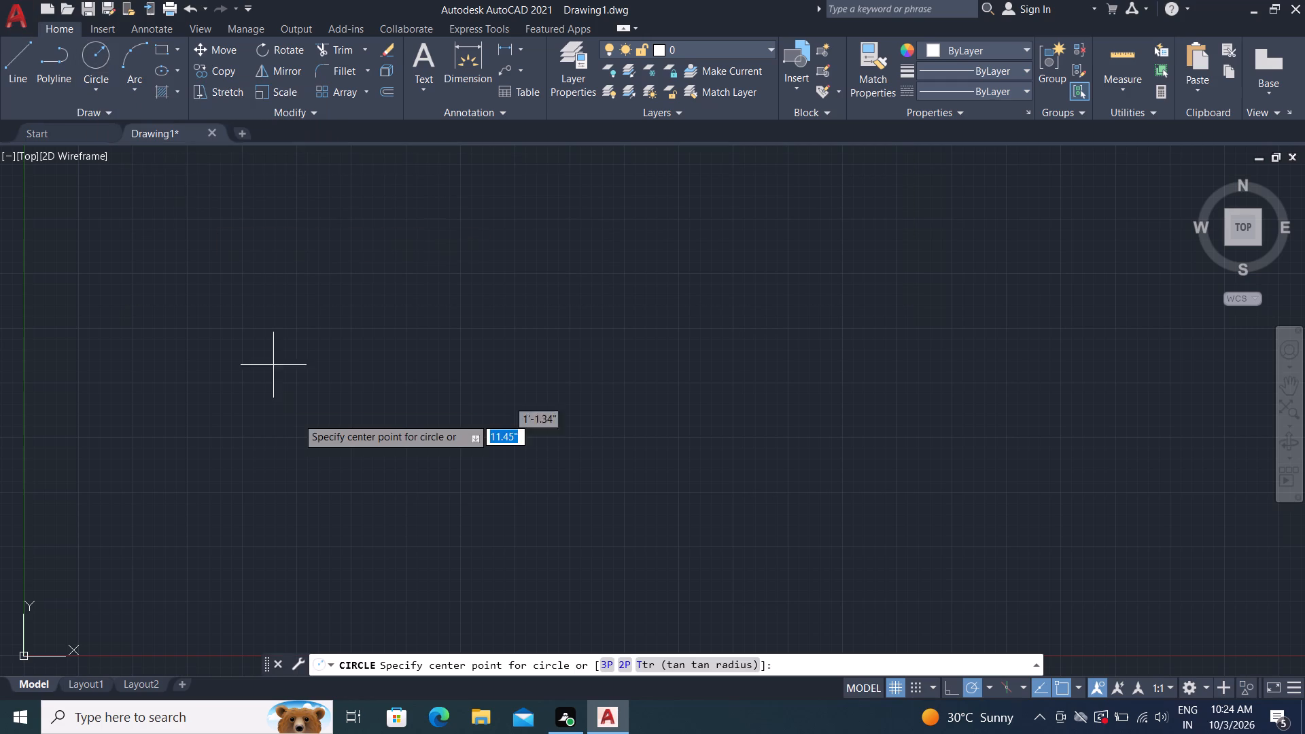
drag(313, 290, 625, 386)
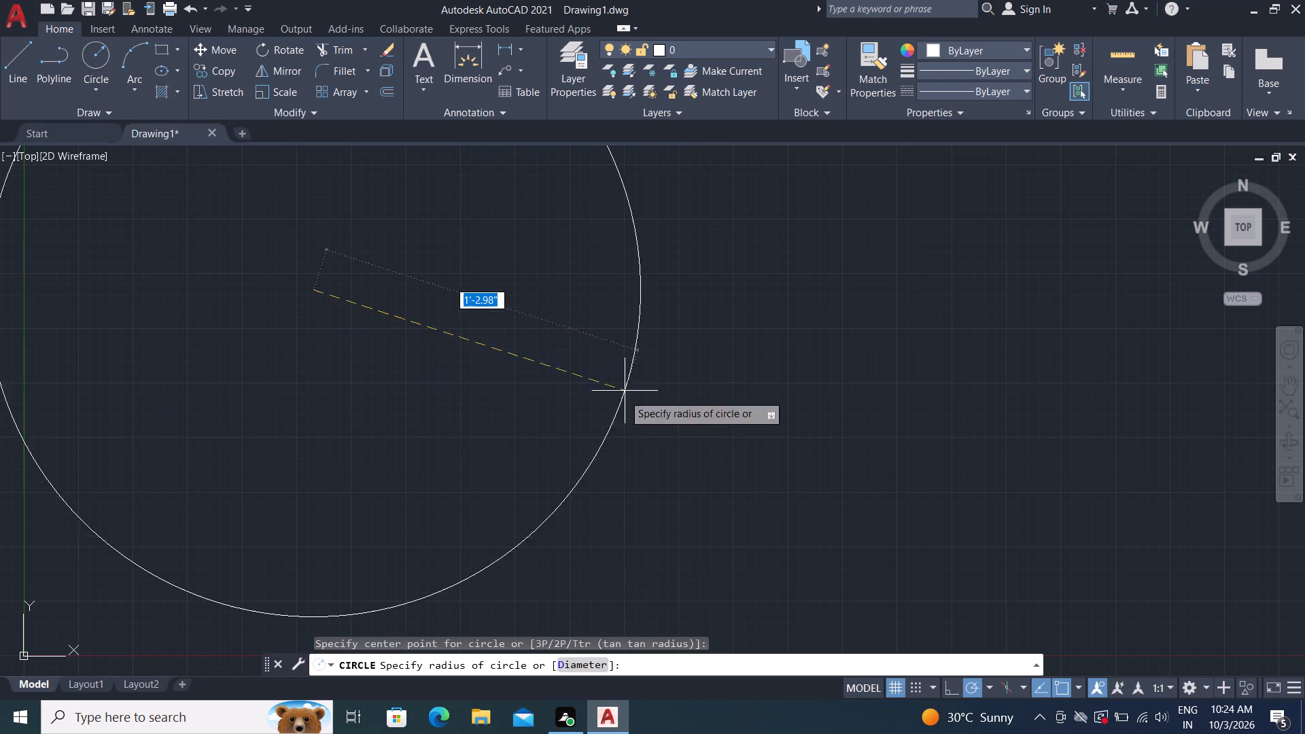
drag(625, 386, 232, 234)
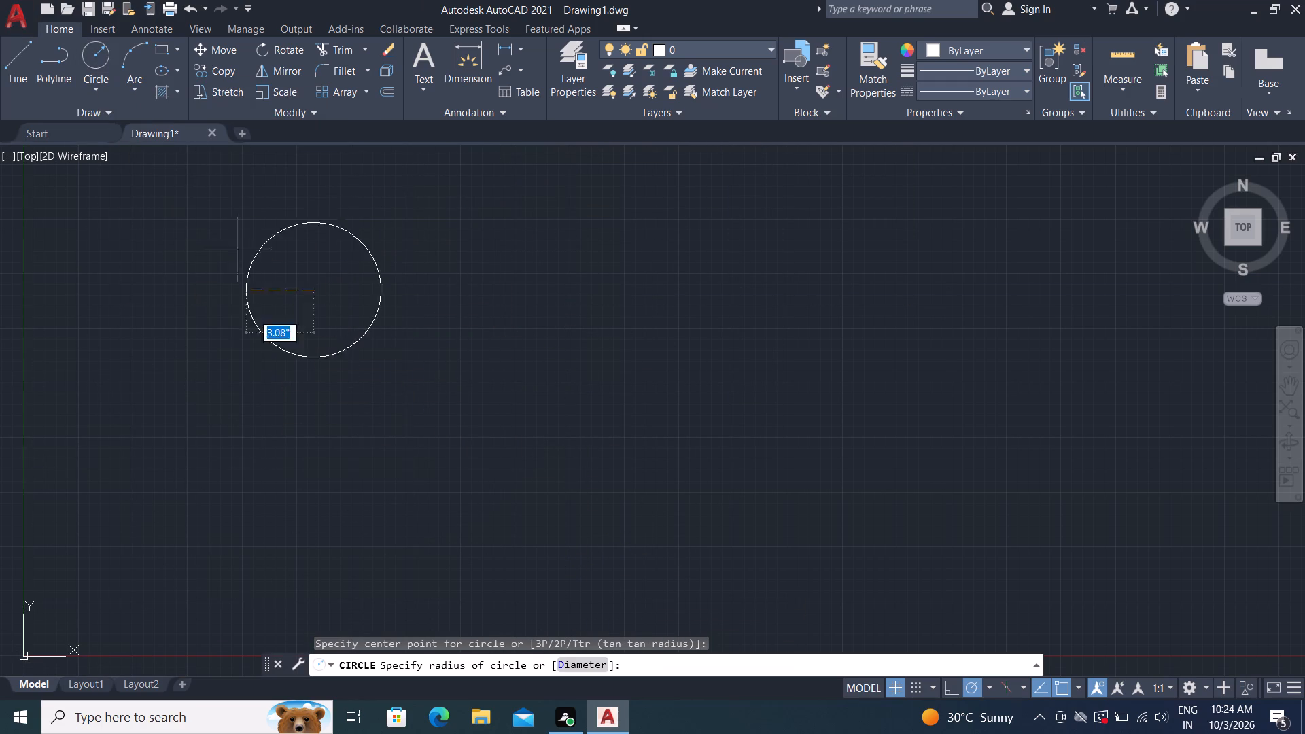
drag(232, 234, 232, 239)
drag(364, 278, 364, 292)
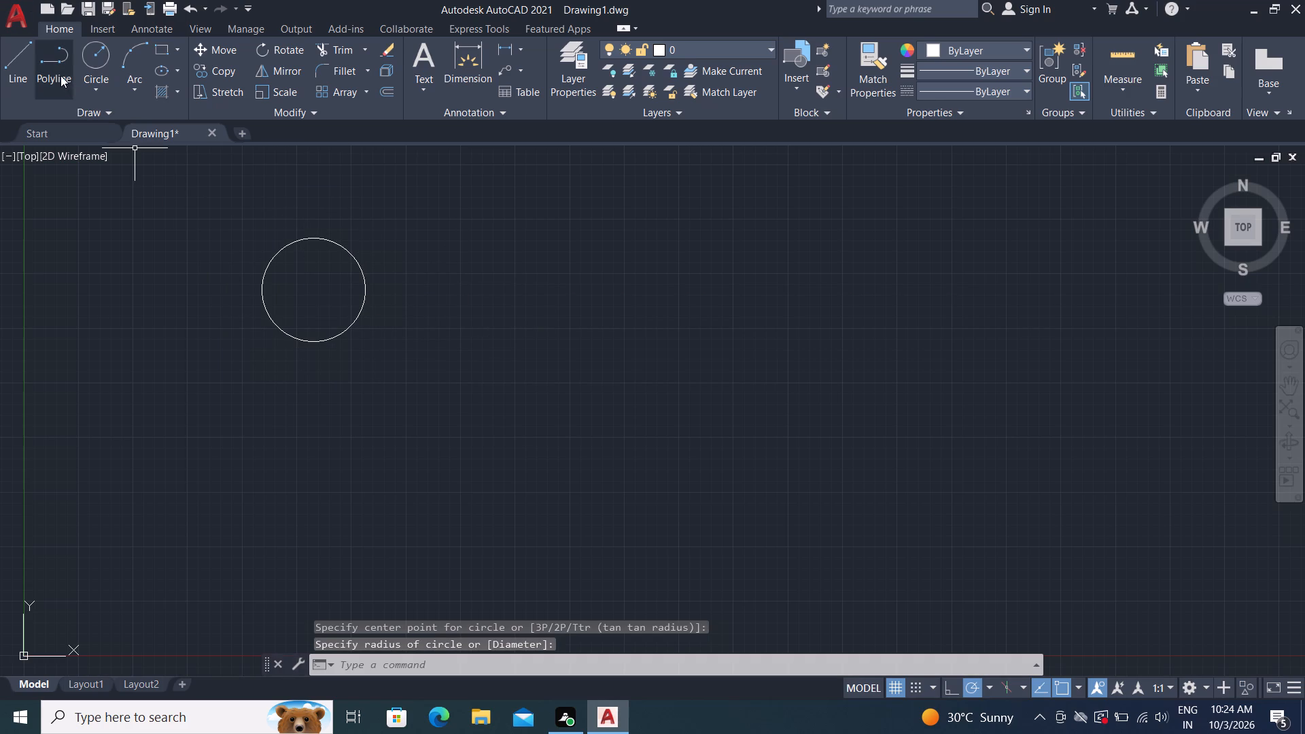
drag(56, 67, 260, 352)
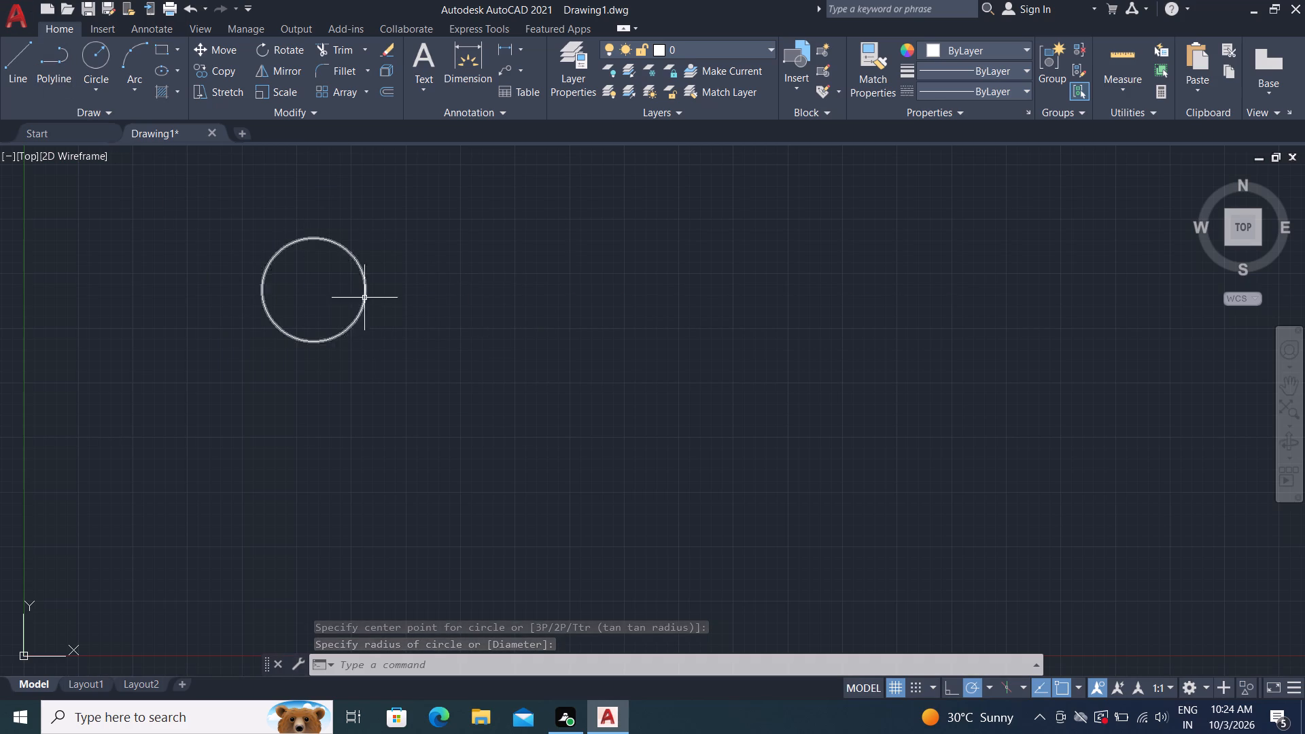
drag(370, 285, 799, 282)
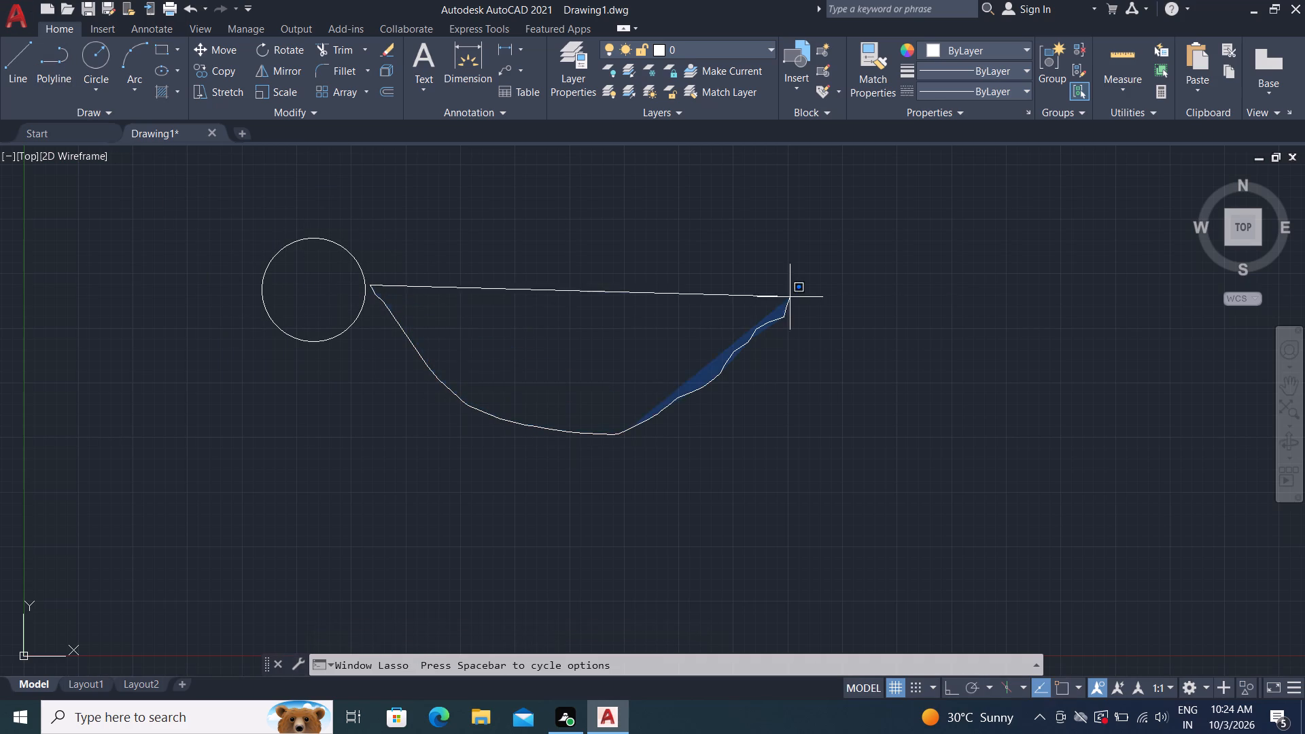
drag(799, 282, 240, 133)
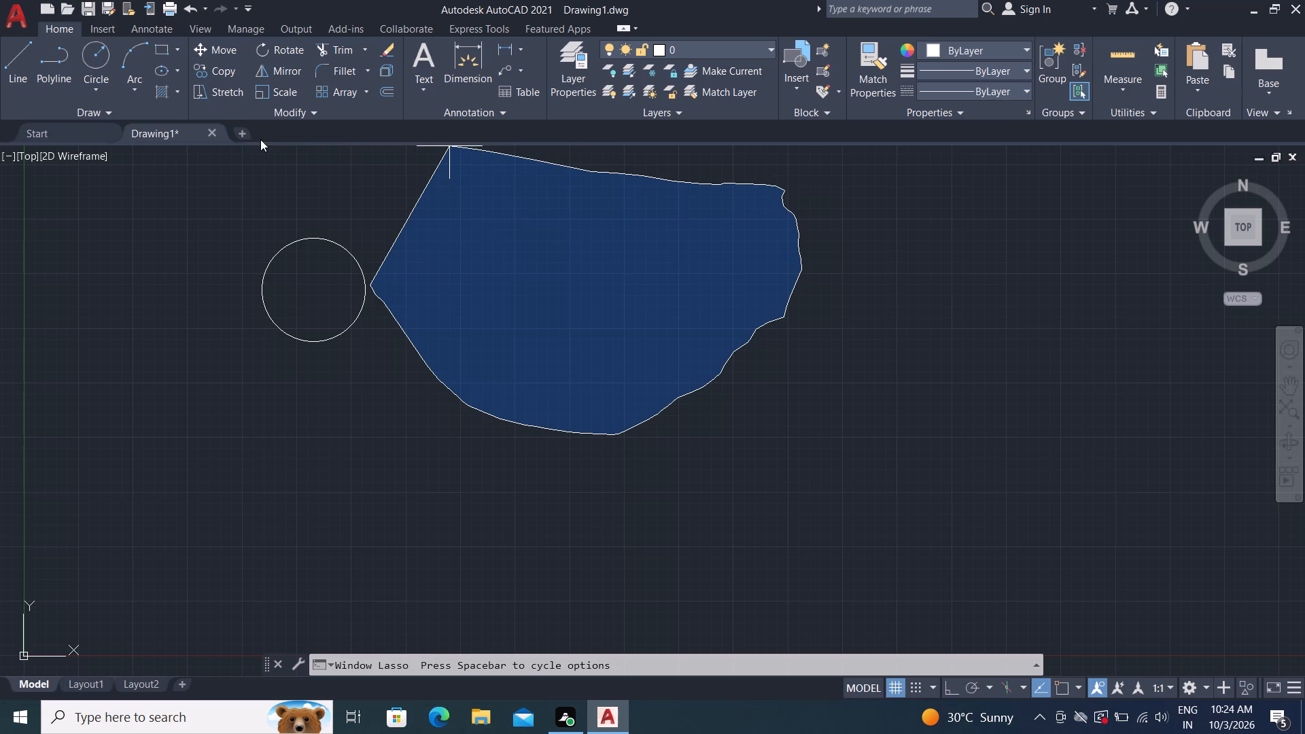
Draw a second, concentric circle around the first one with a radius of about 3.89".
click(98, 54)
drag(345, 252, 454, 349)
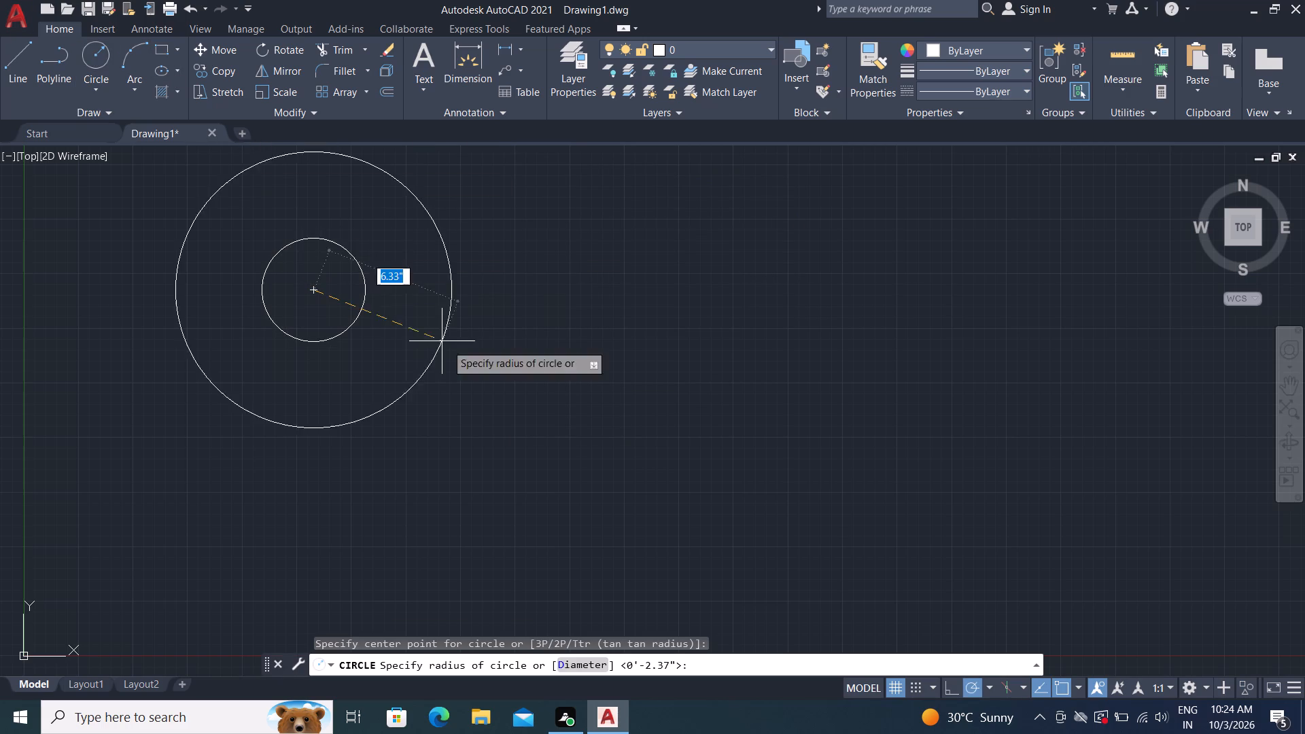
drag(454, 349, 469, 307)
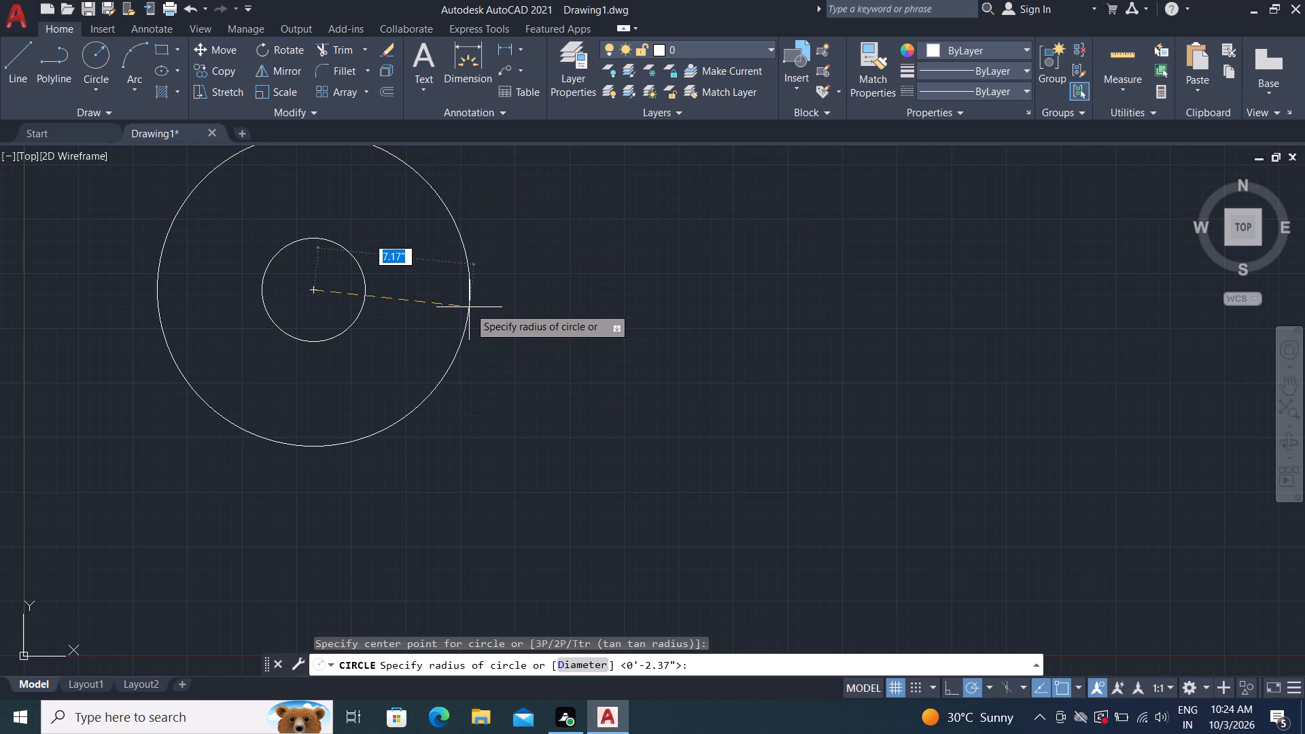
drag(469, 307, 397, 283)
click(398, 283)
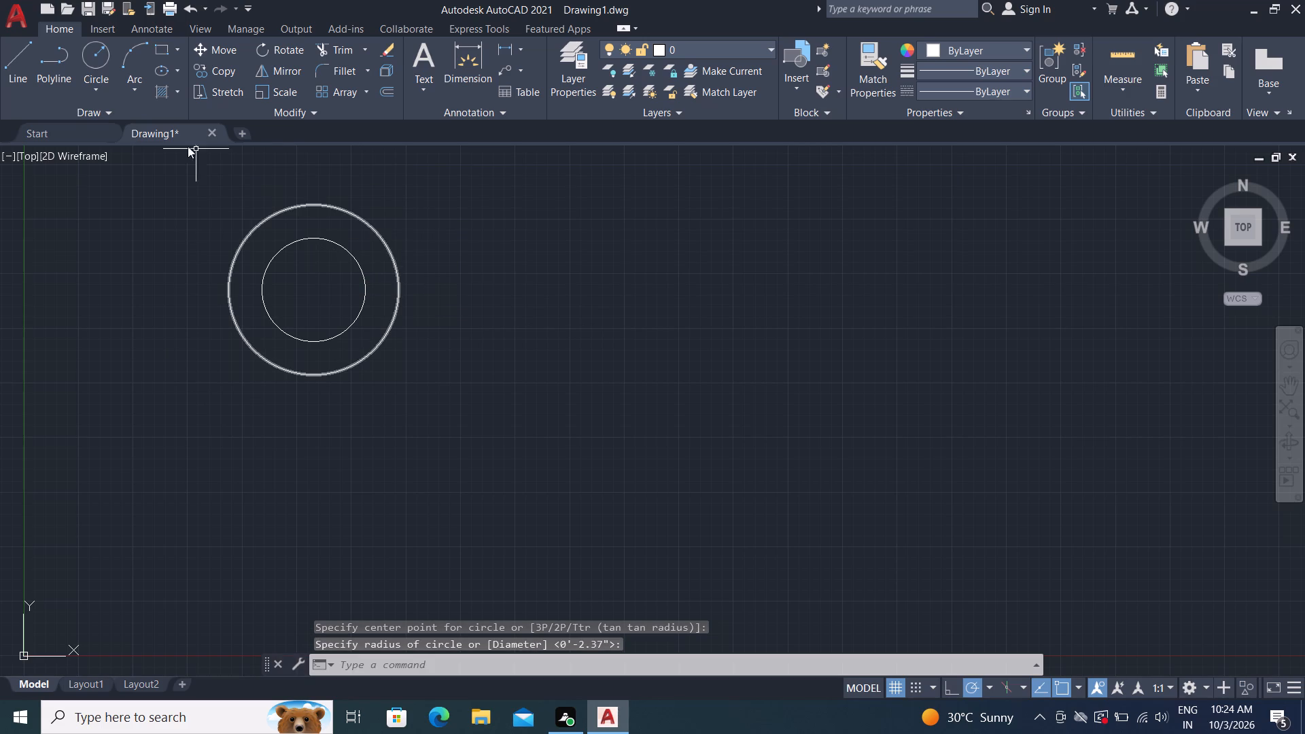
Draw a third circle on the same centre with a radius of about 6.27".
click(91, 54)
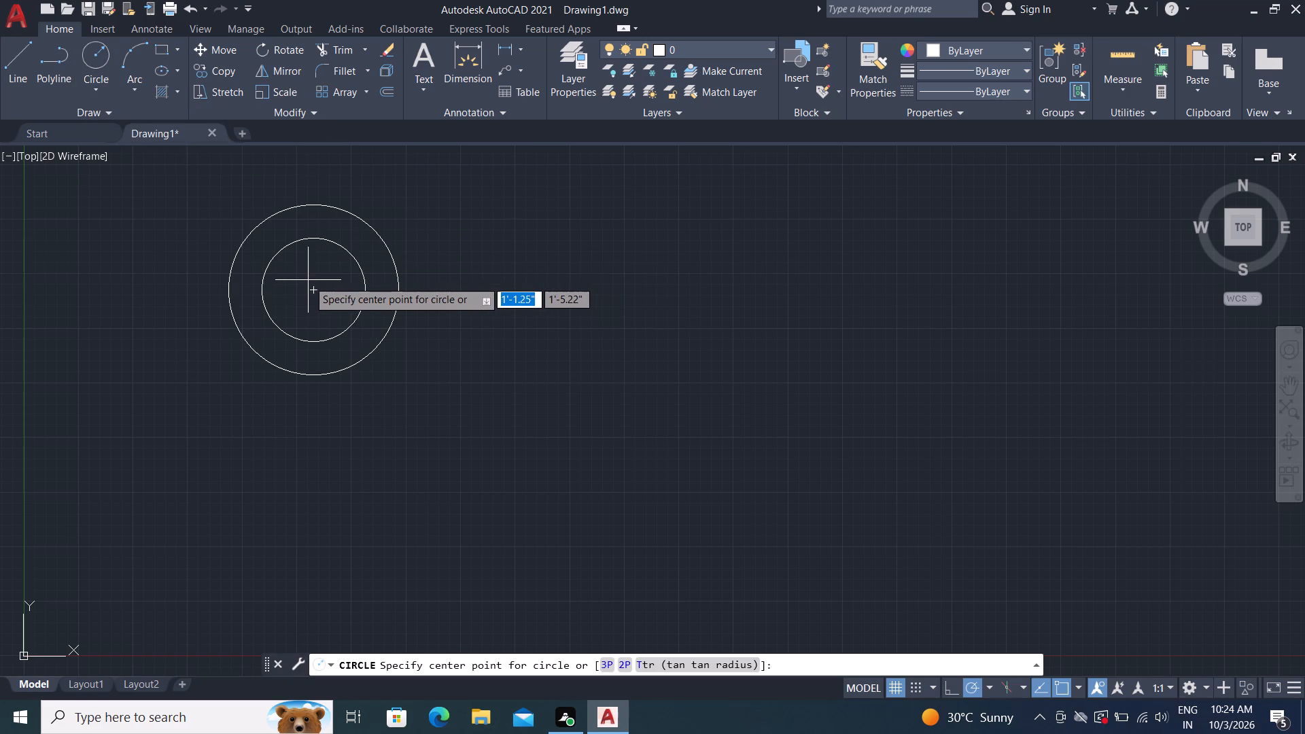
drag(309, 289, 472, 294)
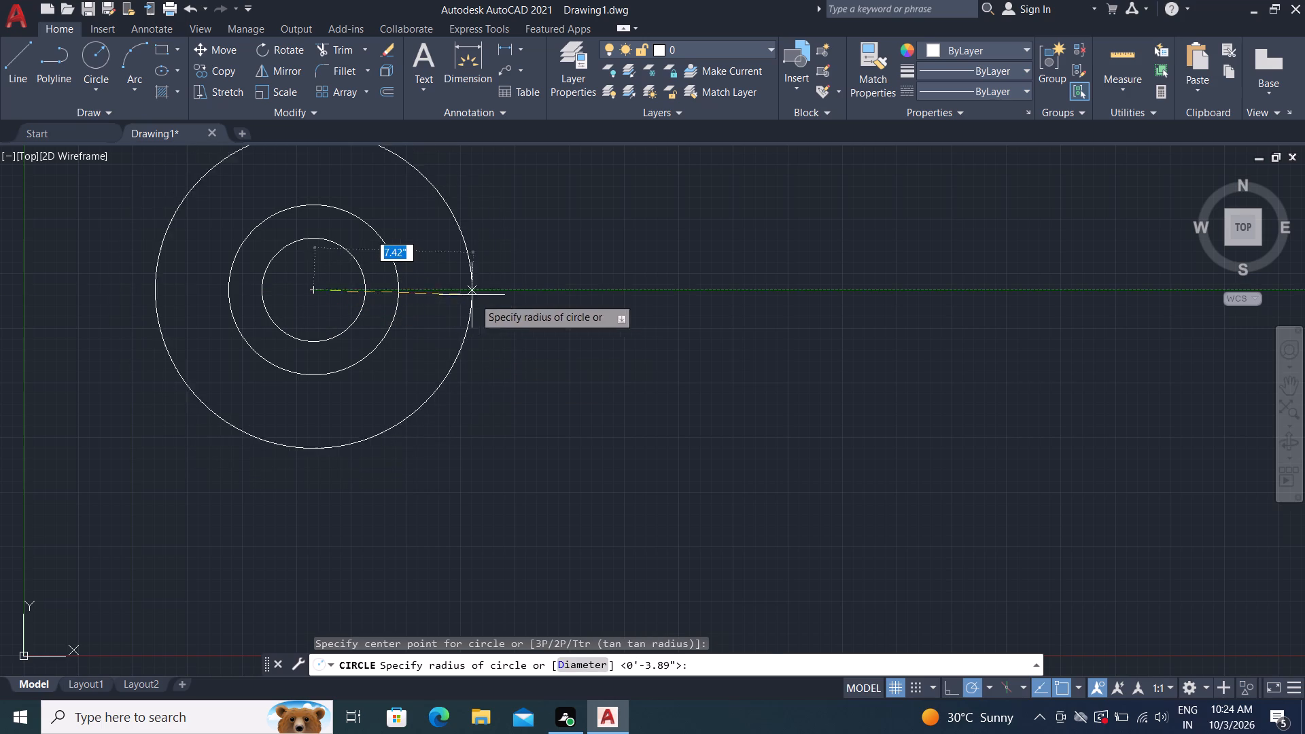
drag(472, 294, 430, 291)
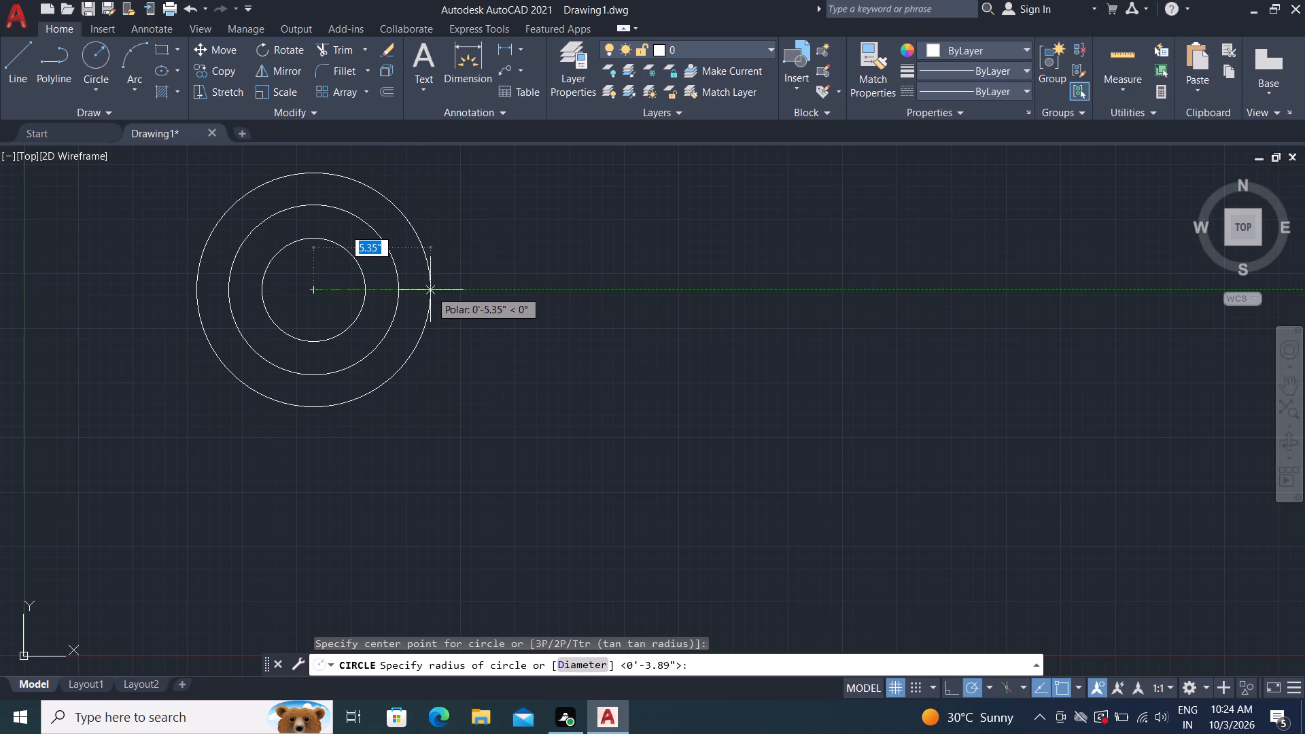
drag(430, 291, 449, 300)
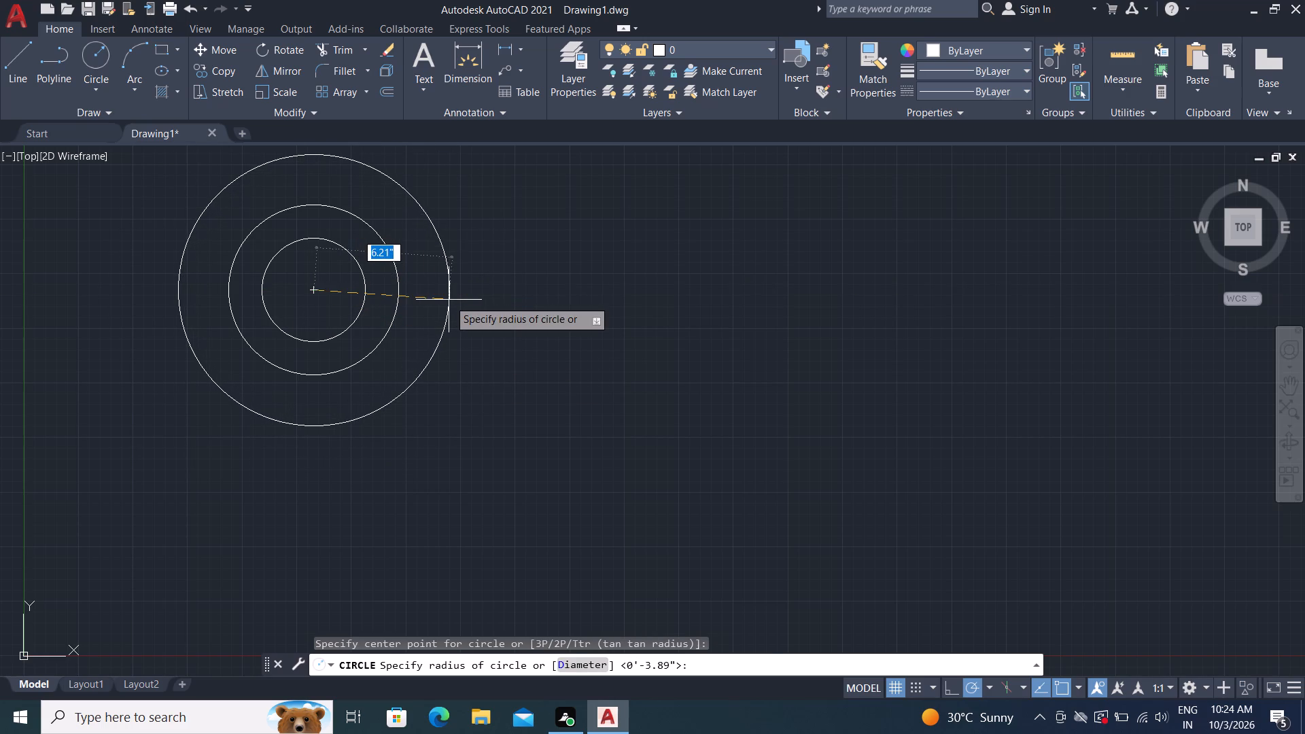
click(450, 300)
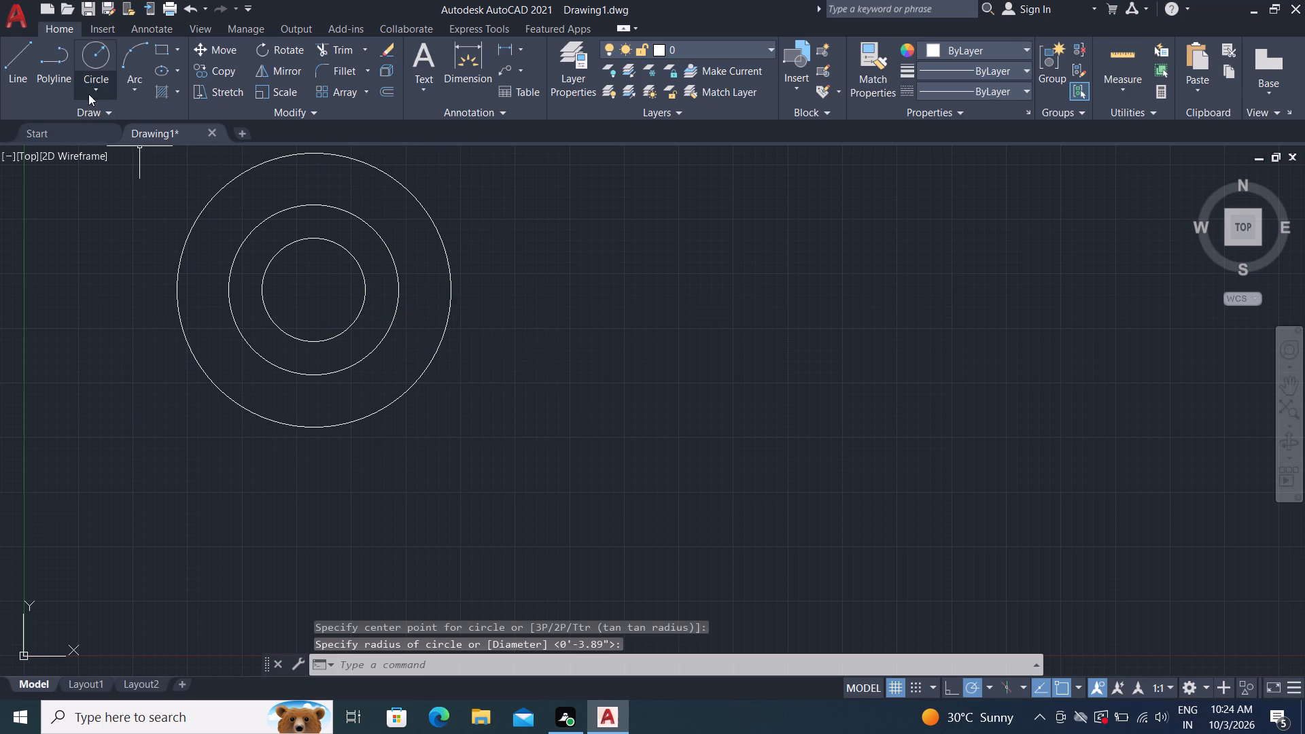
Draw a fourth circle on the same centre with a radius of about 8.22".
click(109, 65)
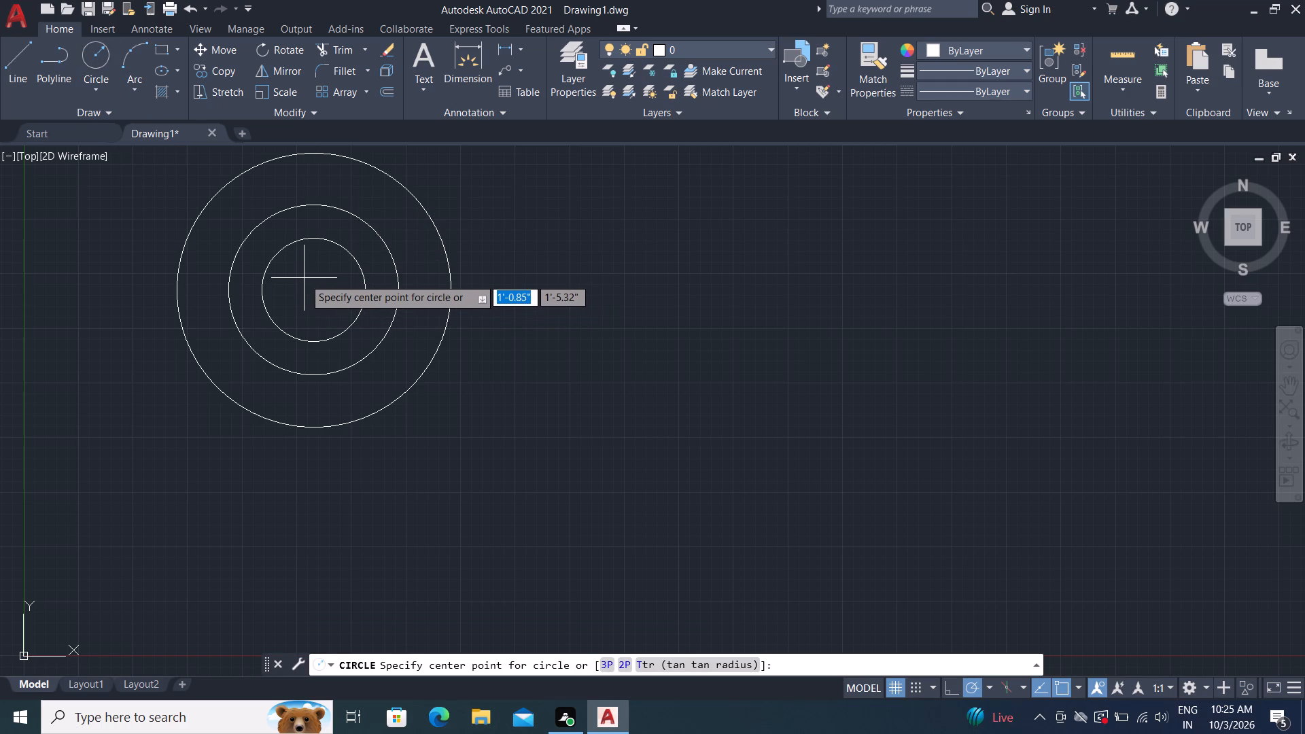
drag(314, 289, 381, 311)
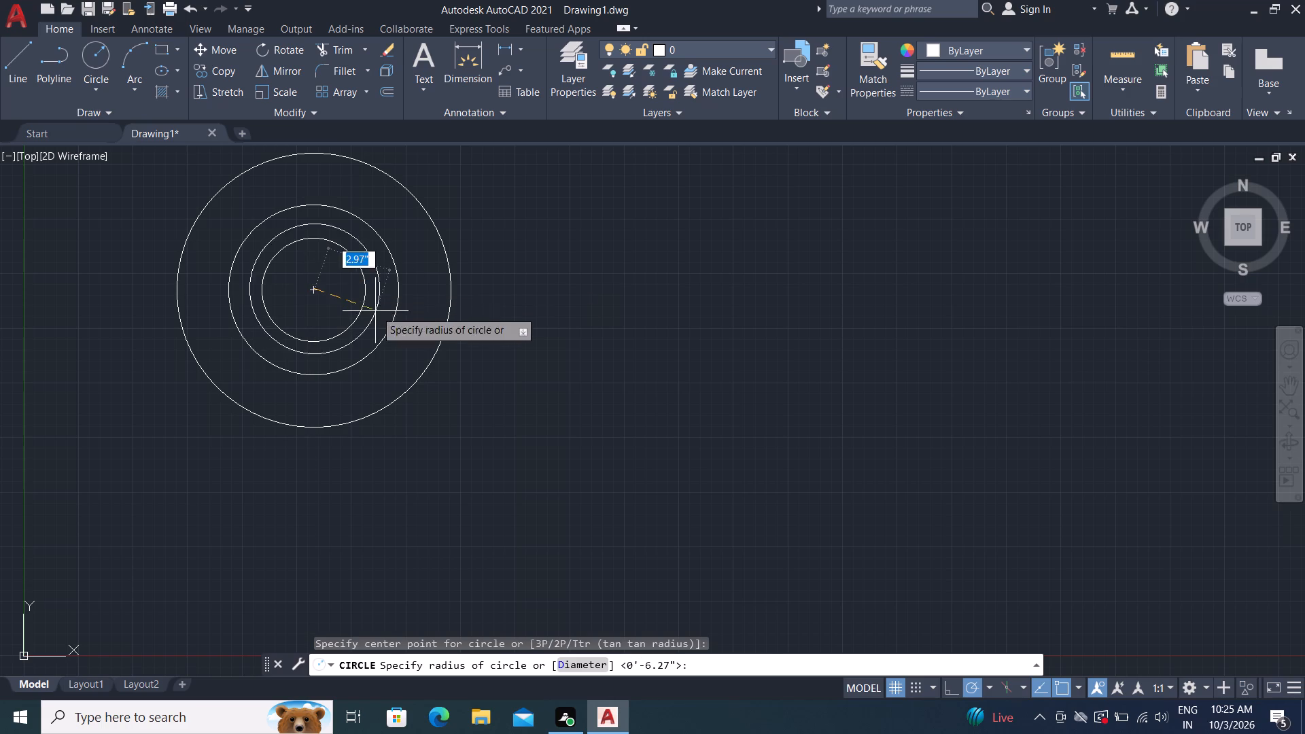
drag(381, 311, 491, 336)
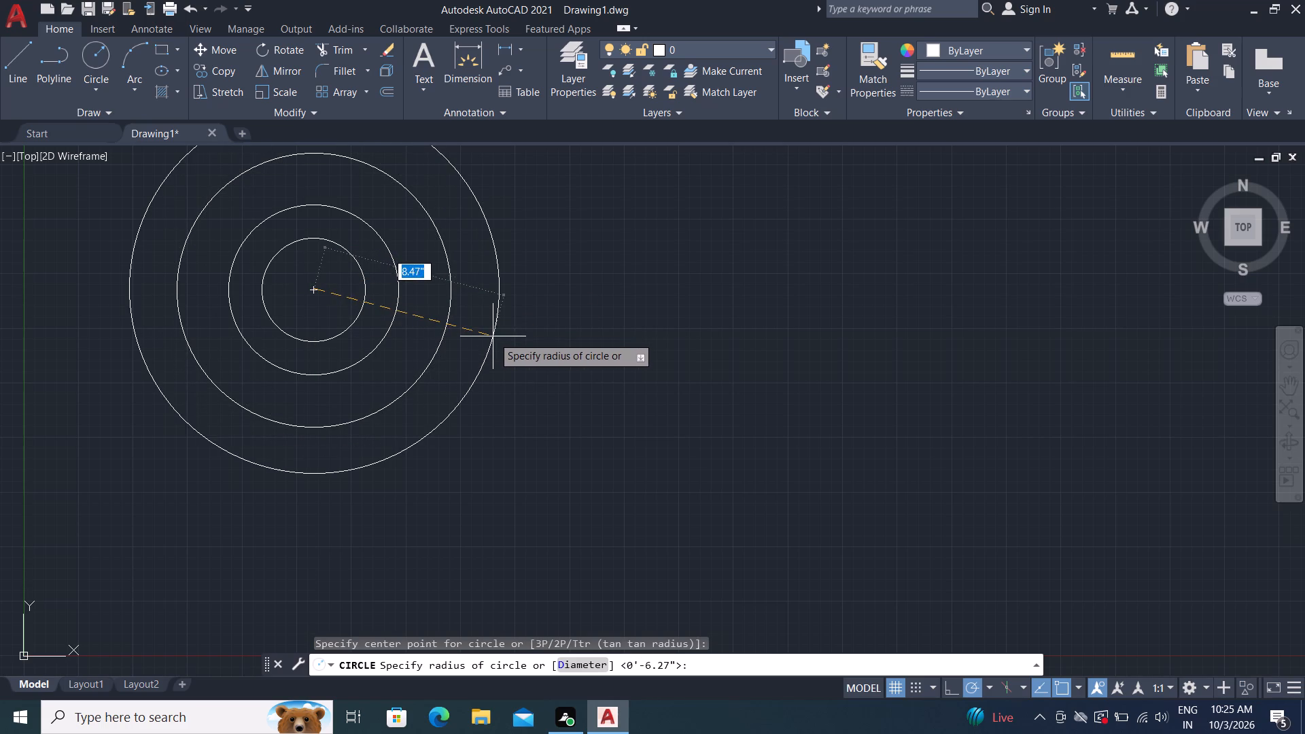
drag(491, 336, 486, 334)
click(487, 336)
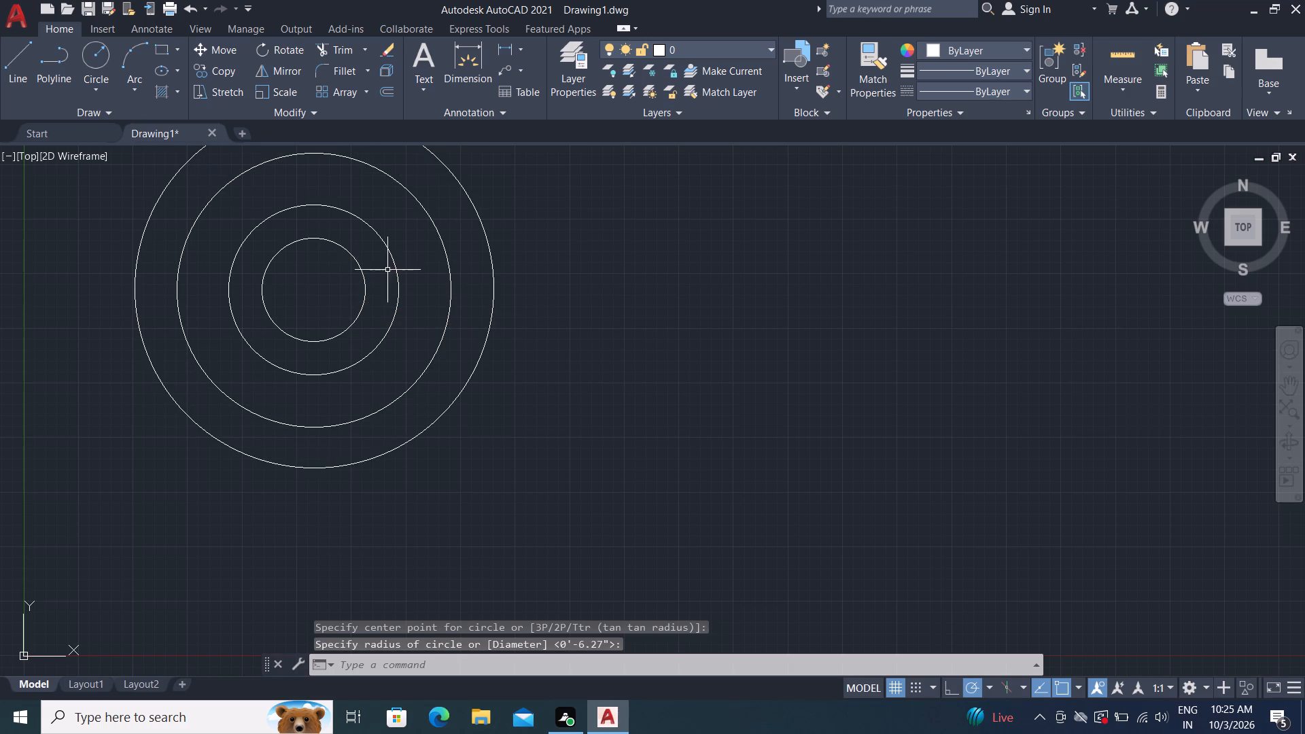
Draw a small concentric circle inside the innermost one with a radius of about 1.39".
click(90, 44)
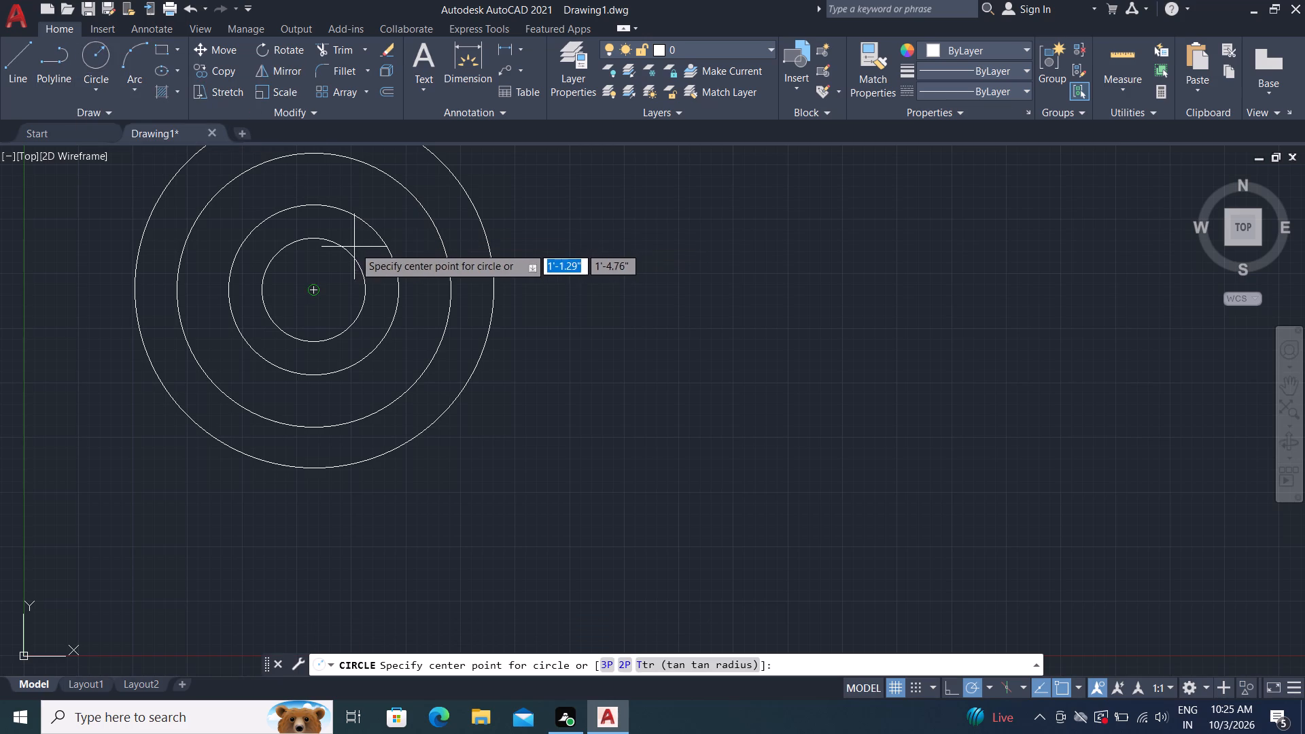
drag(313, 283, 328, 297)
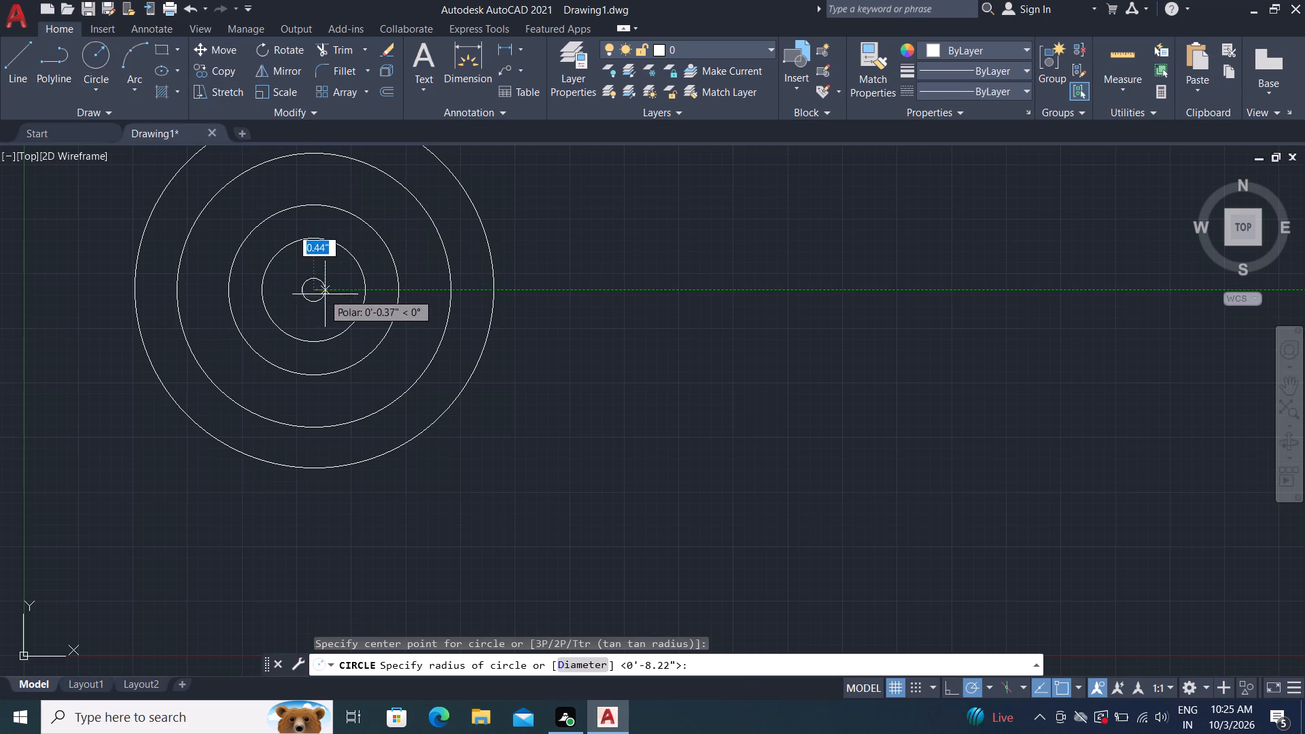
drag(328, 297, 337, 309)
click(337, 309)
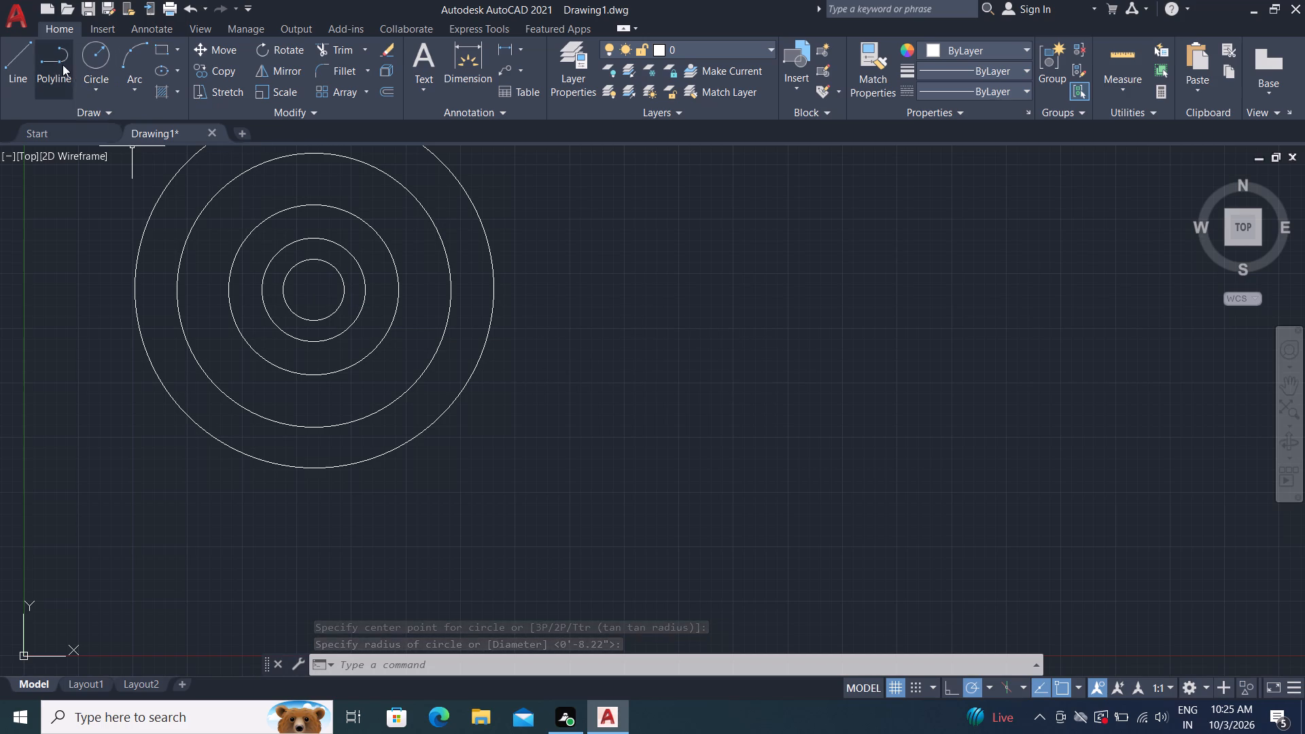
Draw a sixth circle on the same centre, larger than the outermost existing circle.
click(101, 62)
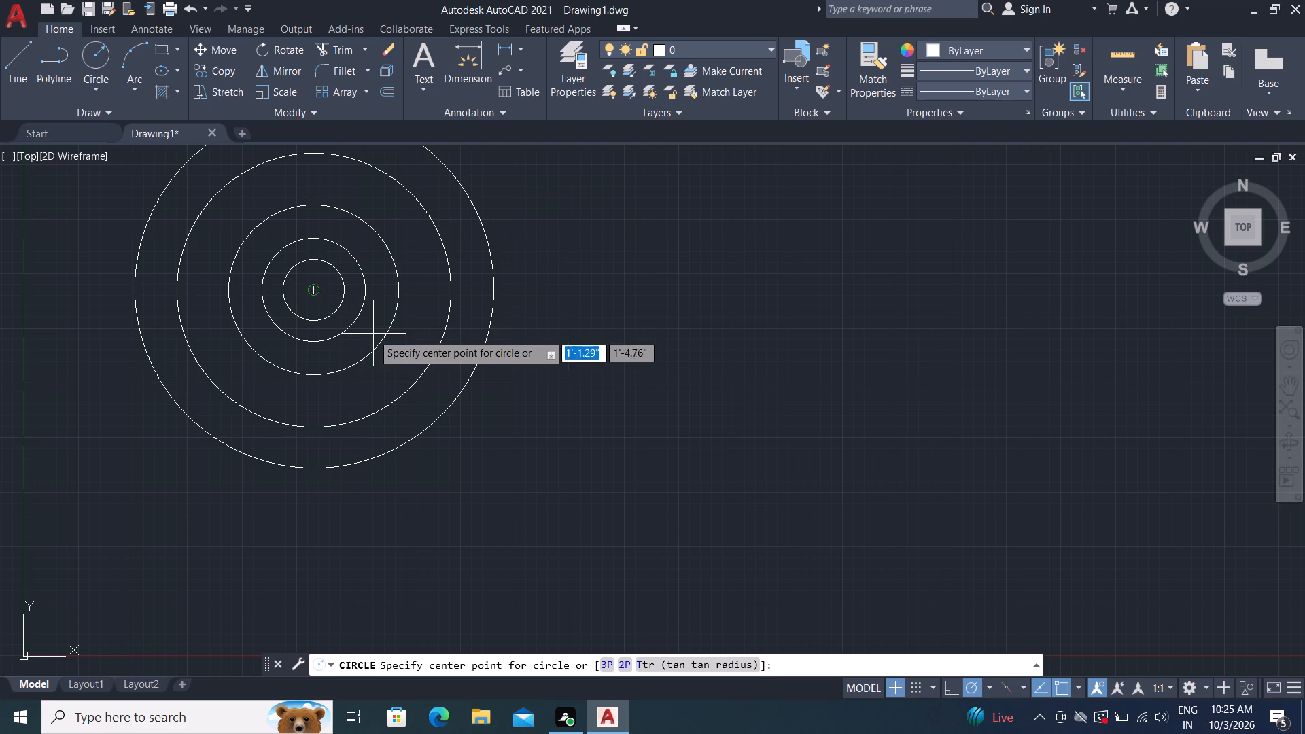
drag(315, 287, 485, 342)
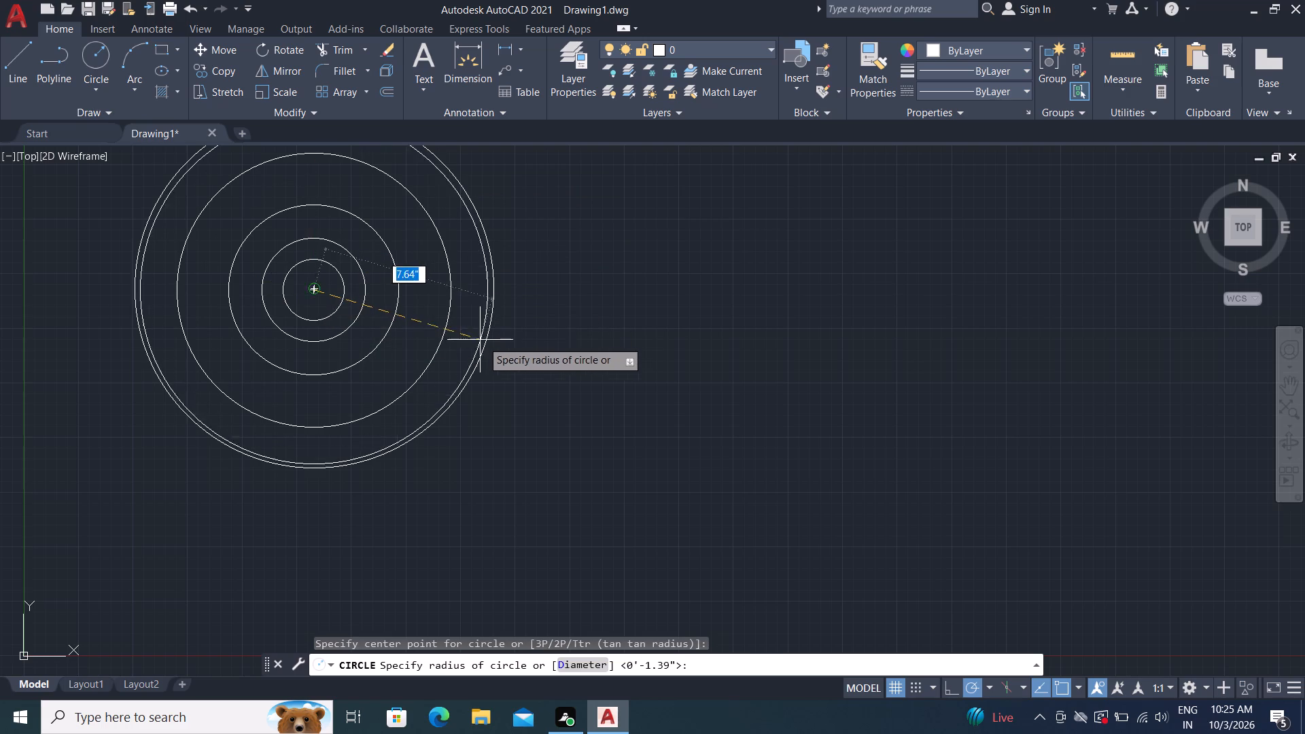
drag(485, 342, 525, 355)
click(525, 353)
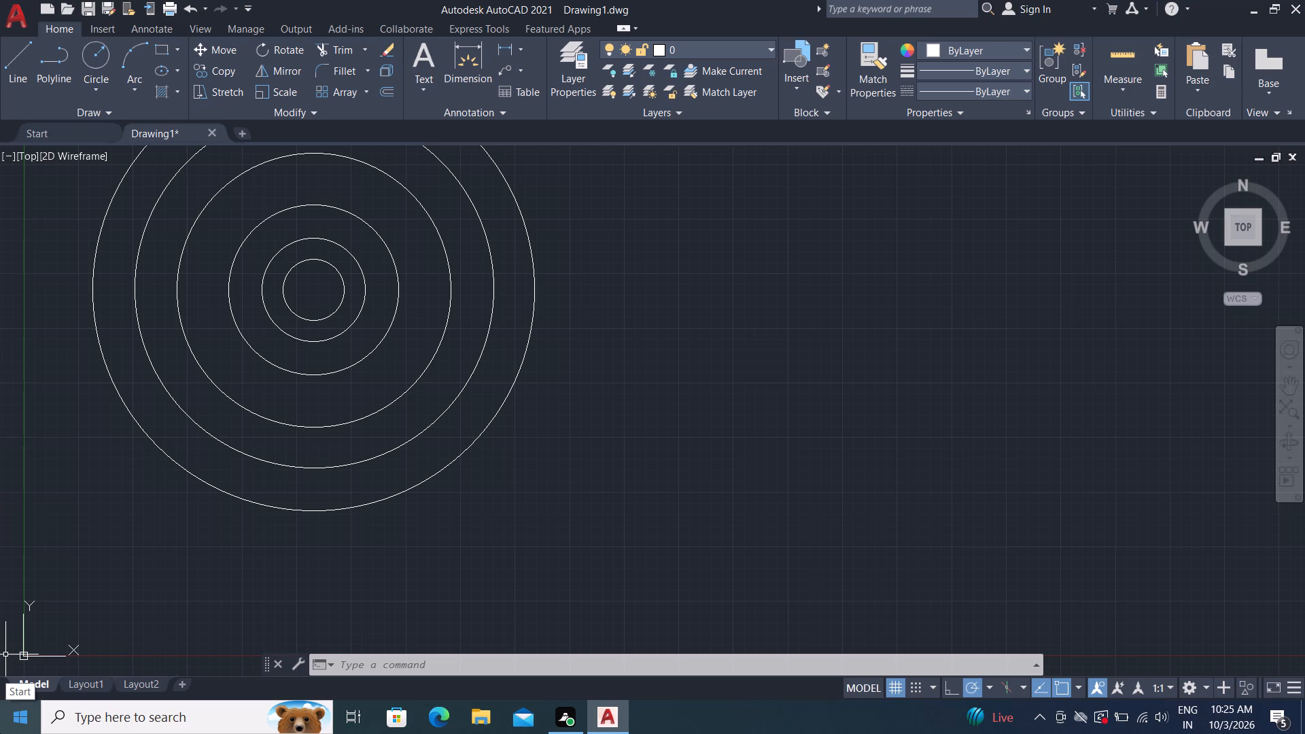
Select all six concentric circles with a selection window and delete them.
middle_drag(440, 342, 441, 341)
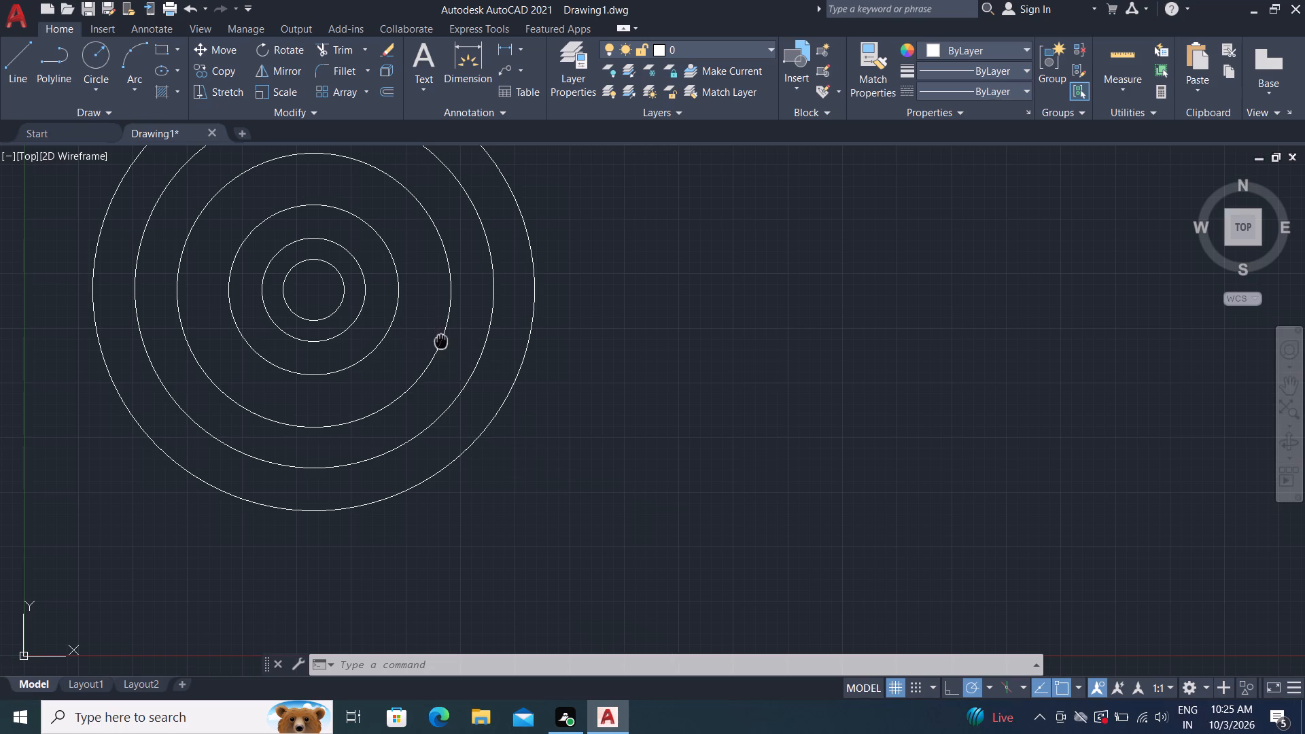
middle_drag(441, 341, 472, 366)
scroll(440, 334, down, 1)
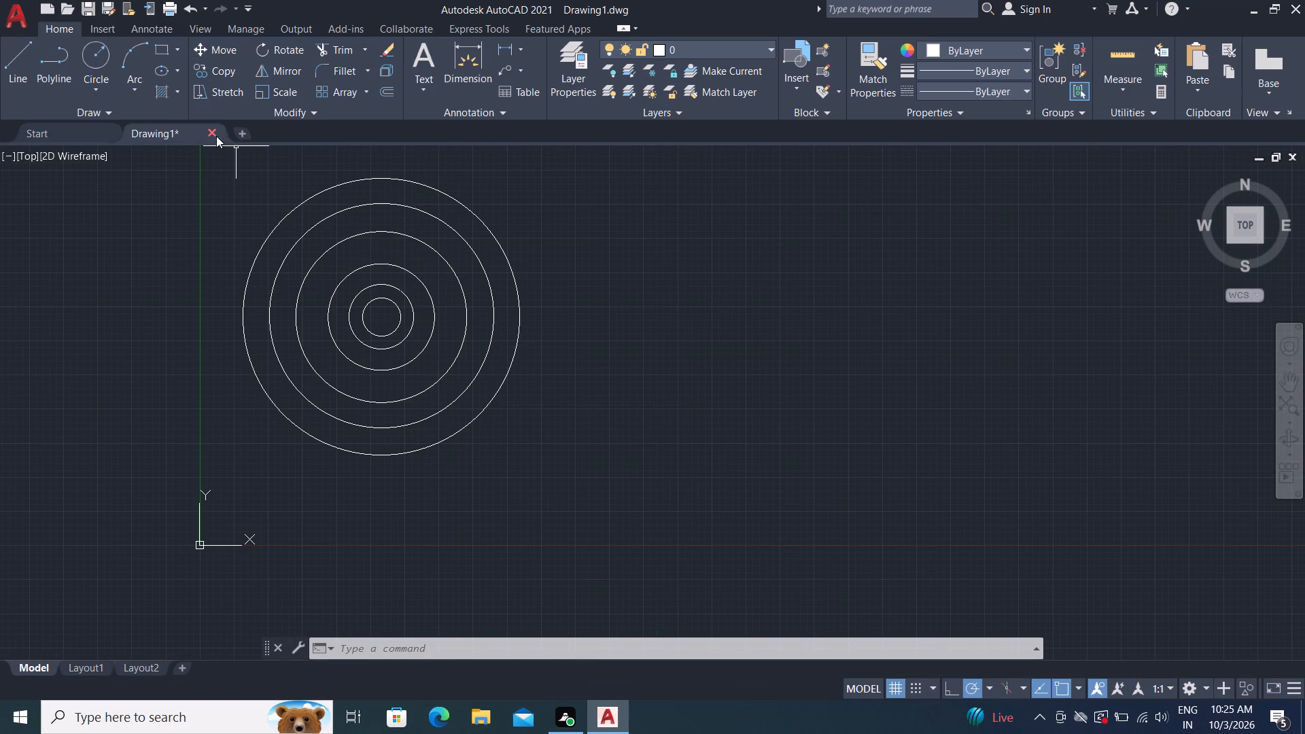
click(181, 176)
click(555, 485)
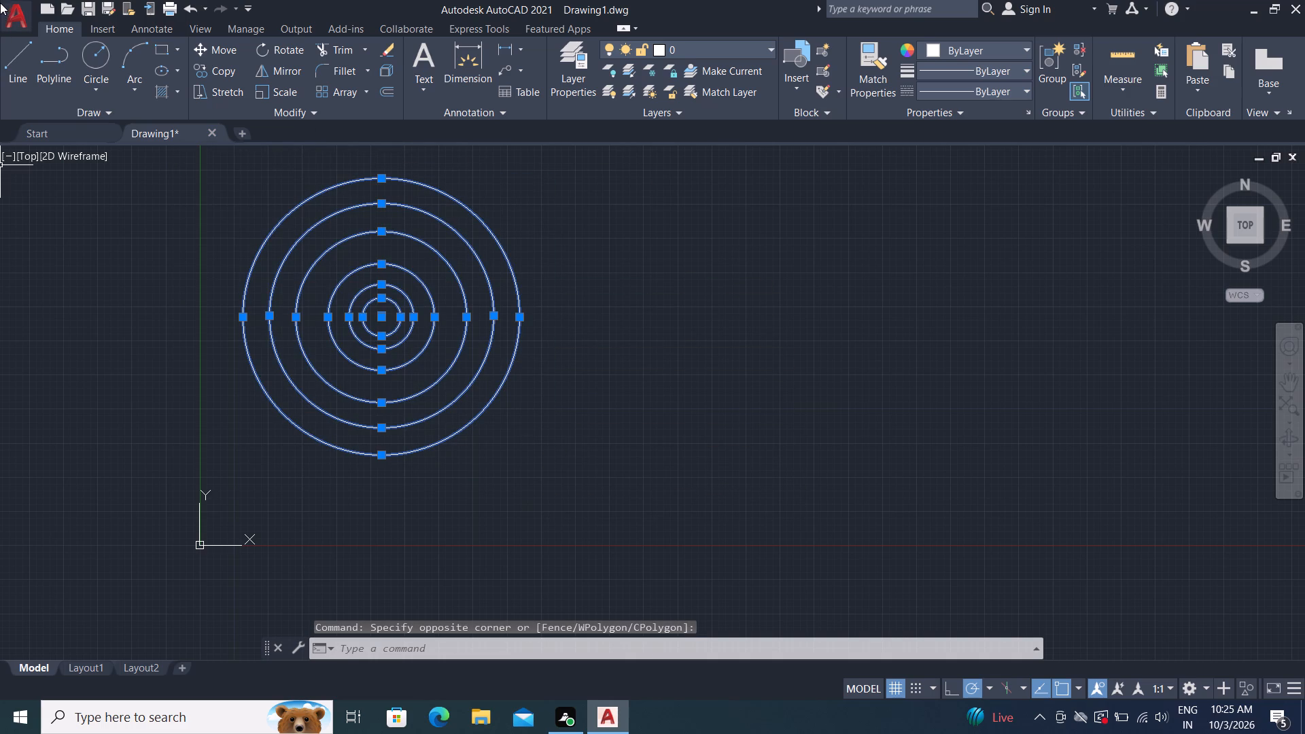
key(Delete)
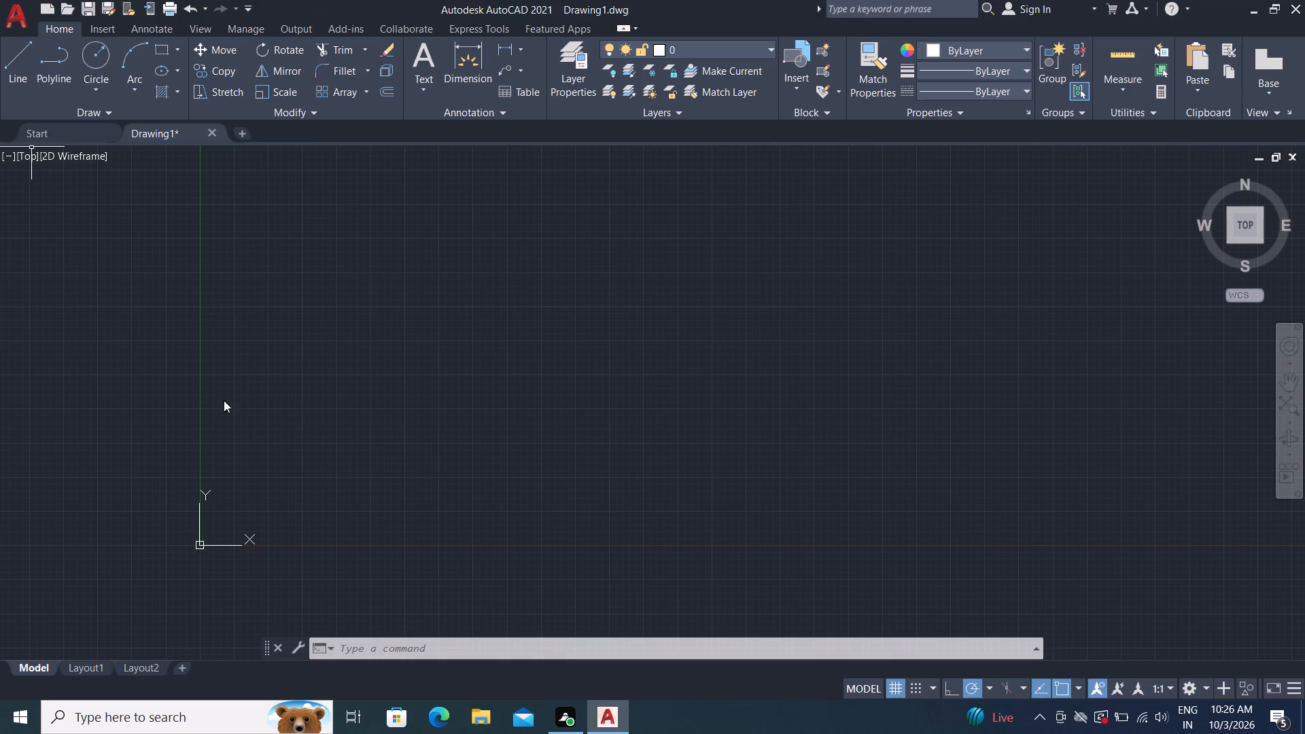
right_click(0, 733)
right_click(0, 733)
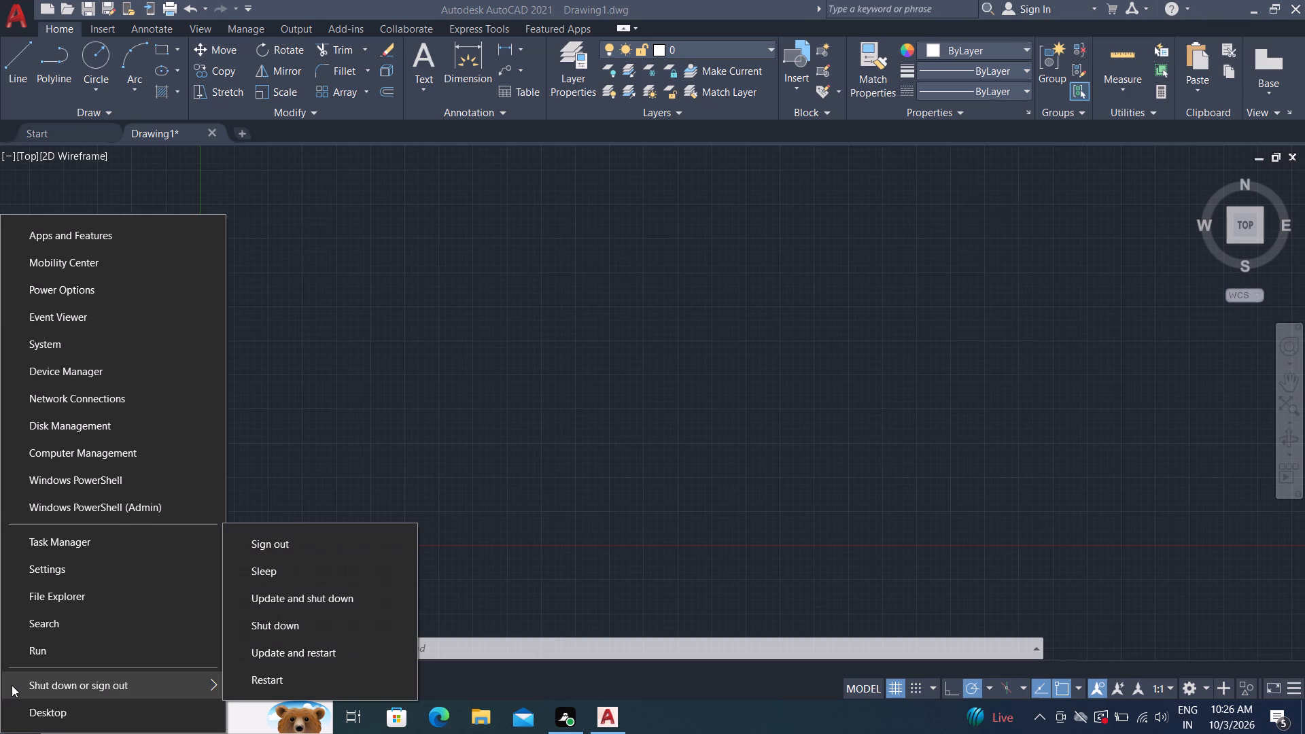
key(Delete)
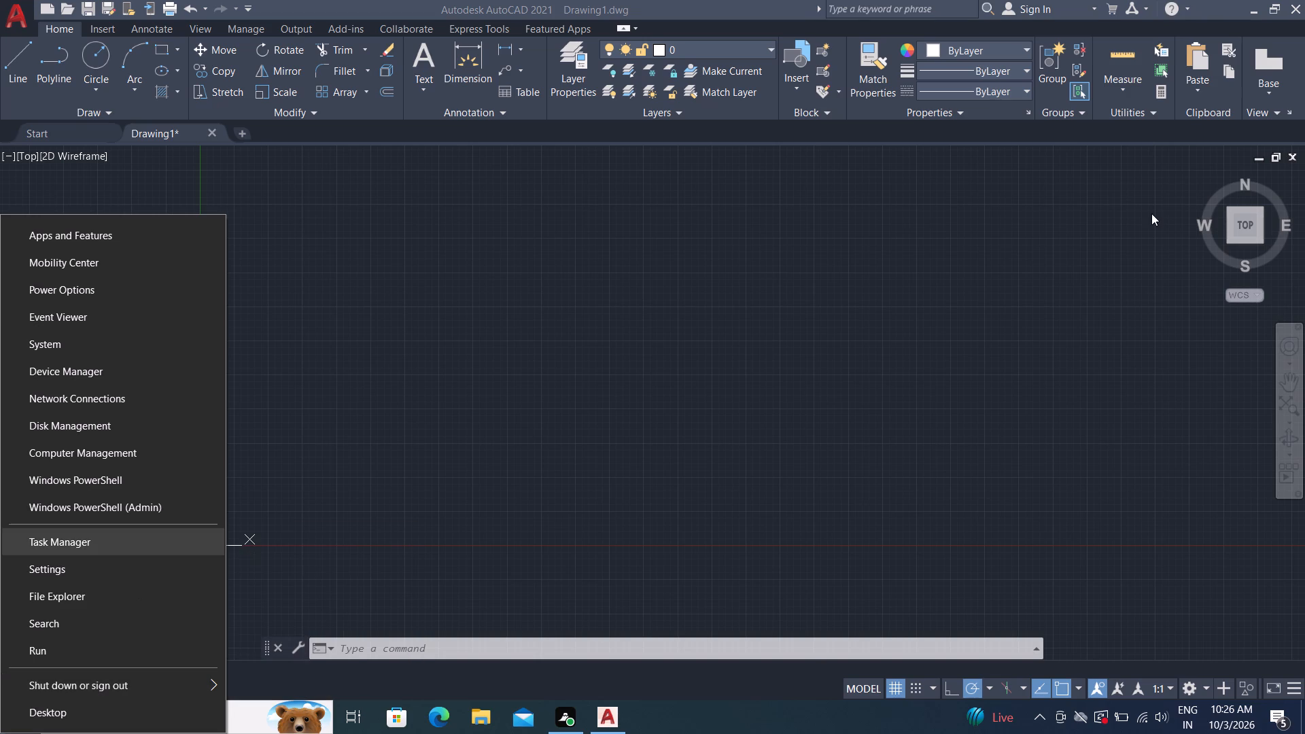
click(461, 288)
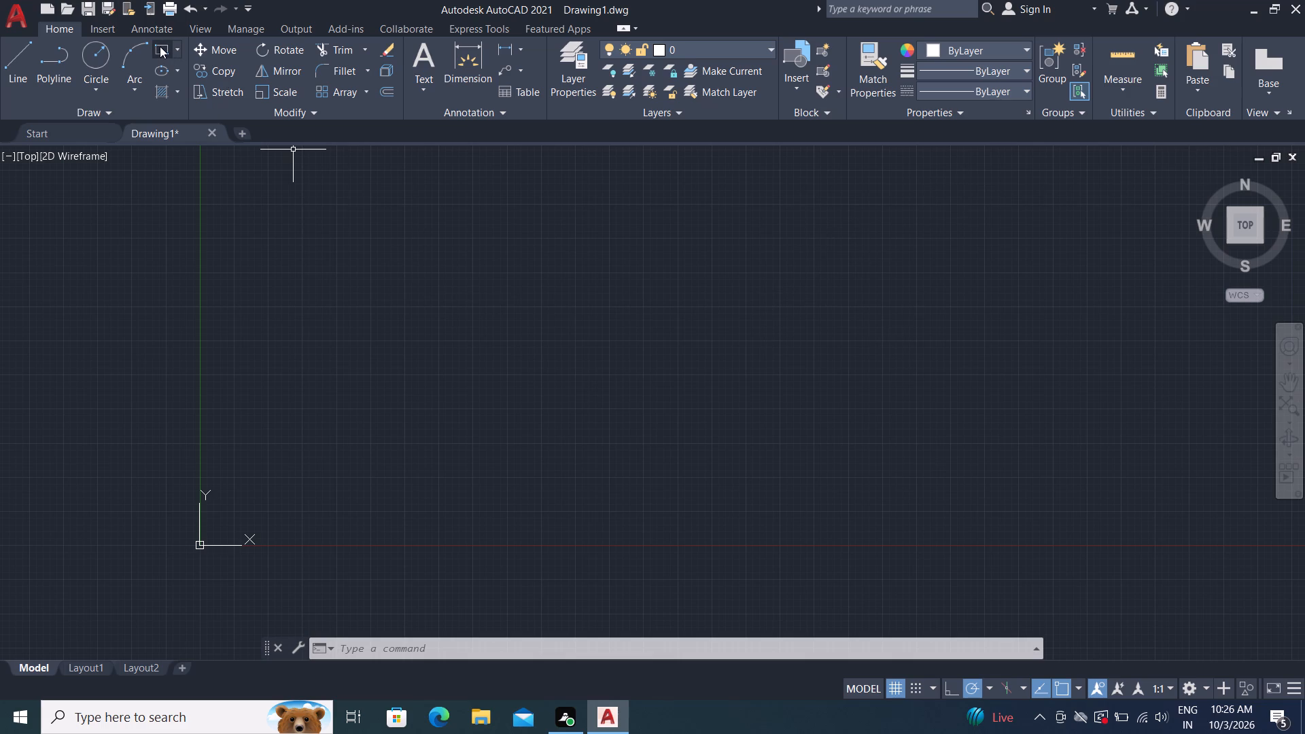
Draw a horizontal line 58'9" long, starting just above and to the right of the origin.
click(8, 52)
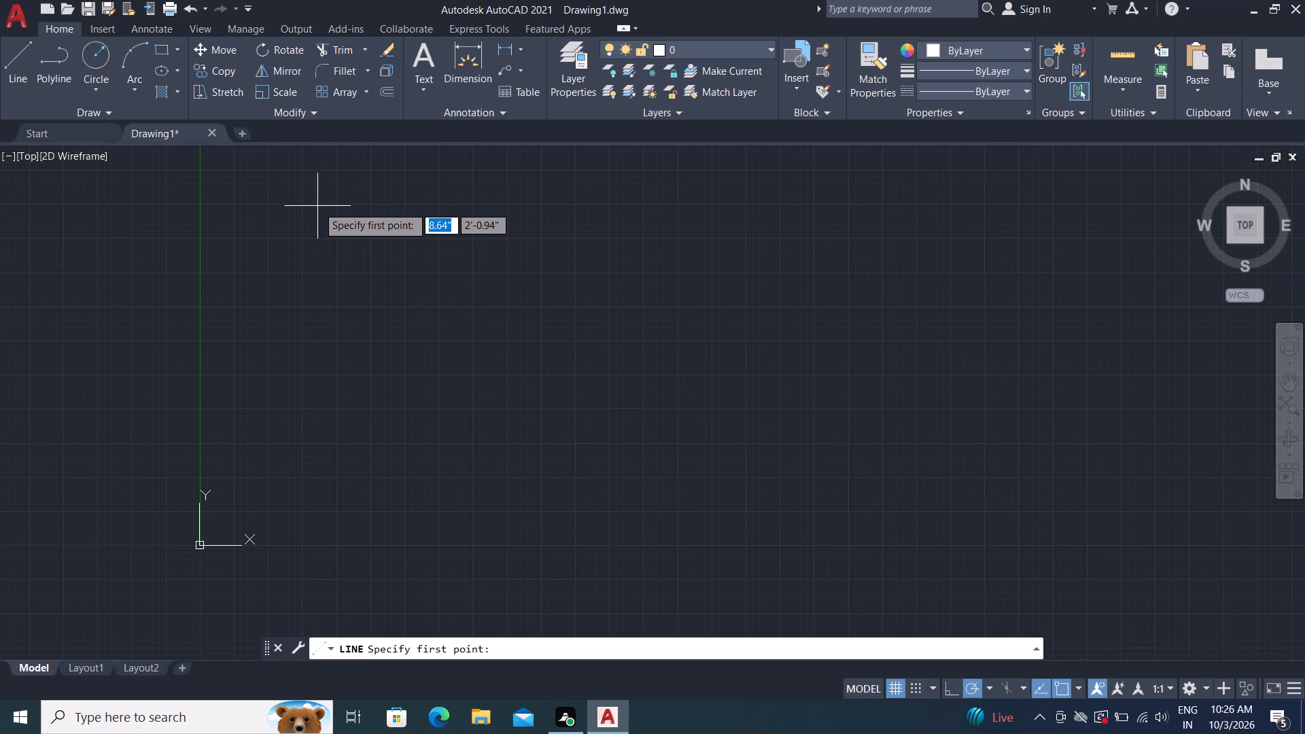
click(299, 208)
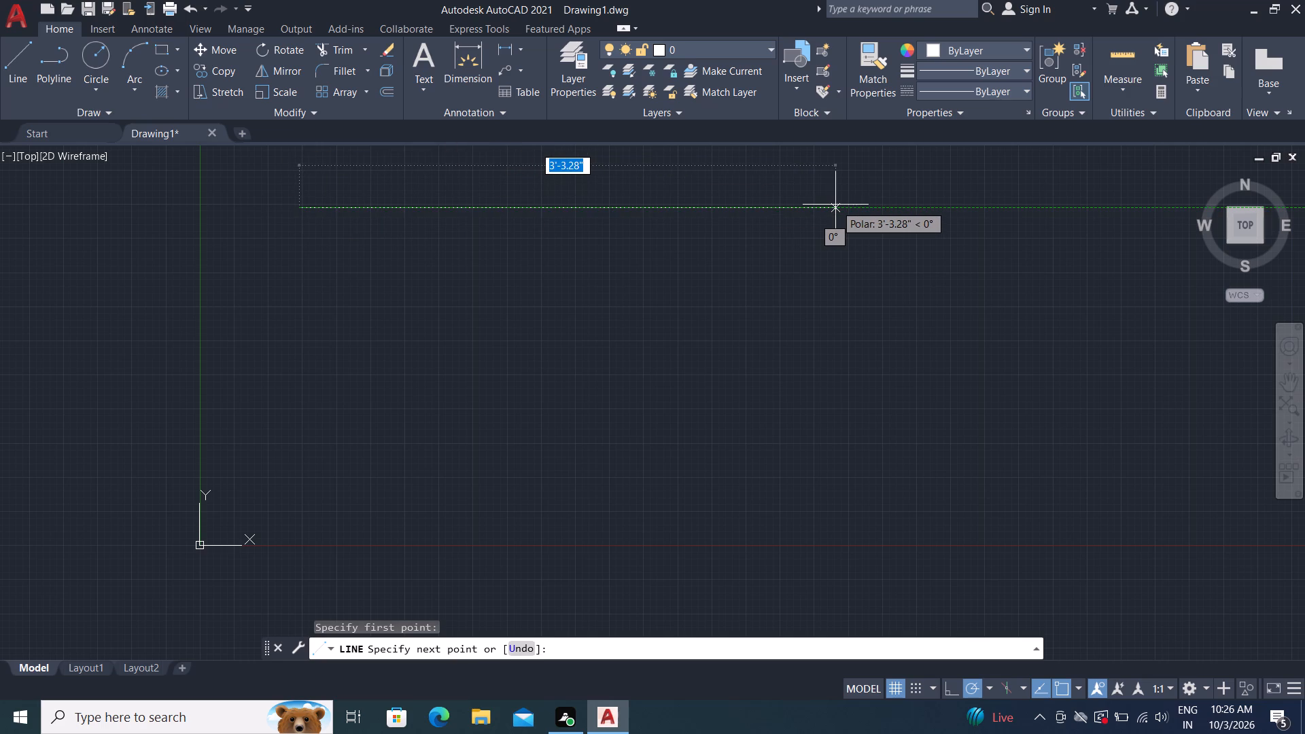
key(5)
key(8)
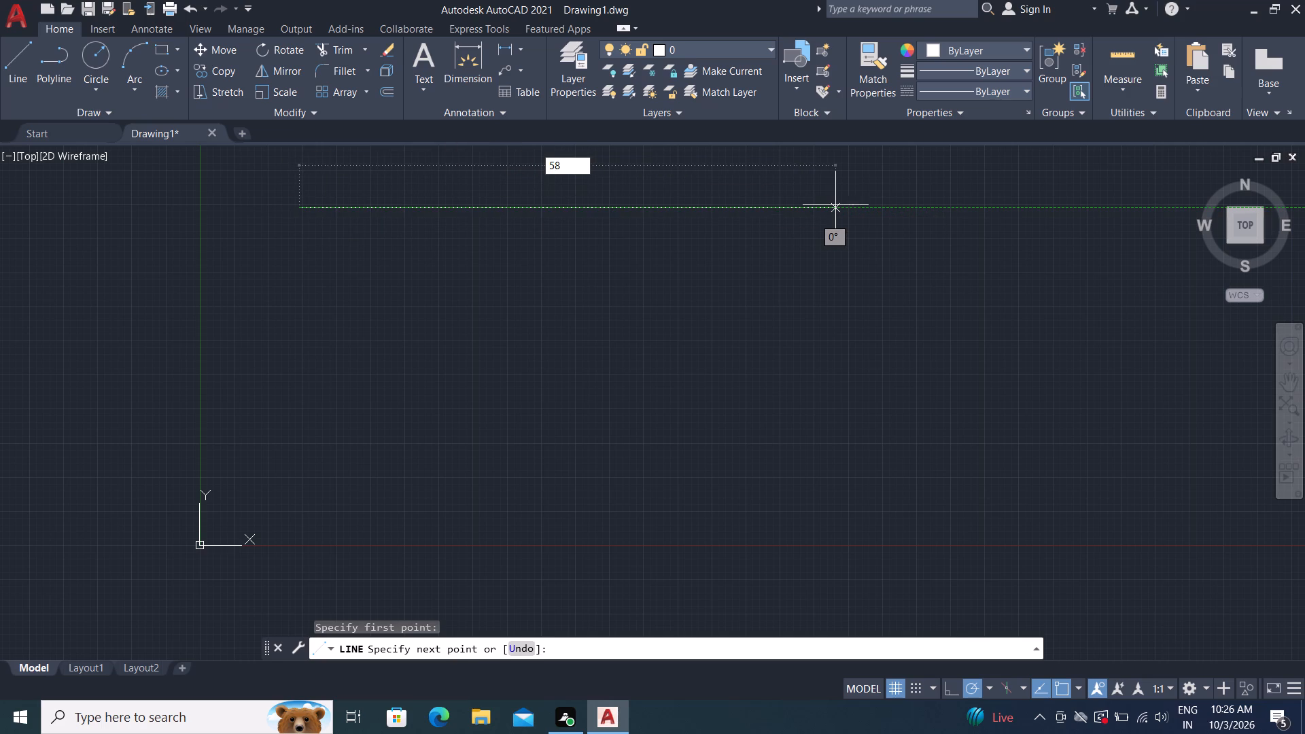
text('9")
key(Return)
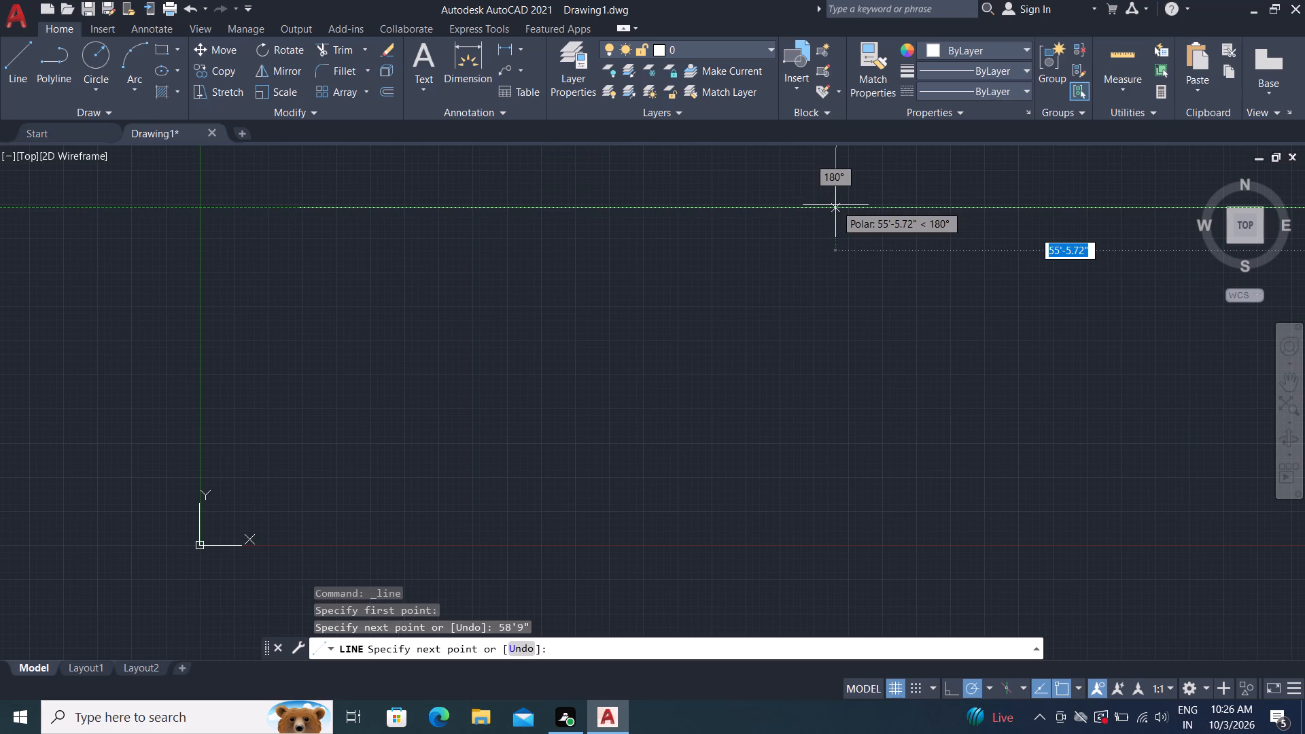
scroll(207, 246, down, 4)
scroll(102, 228, down, 3)
scroll(333, 277, down, 2)
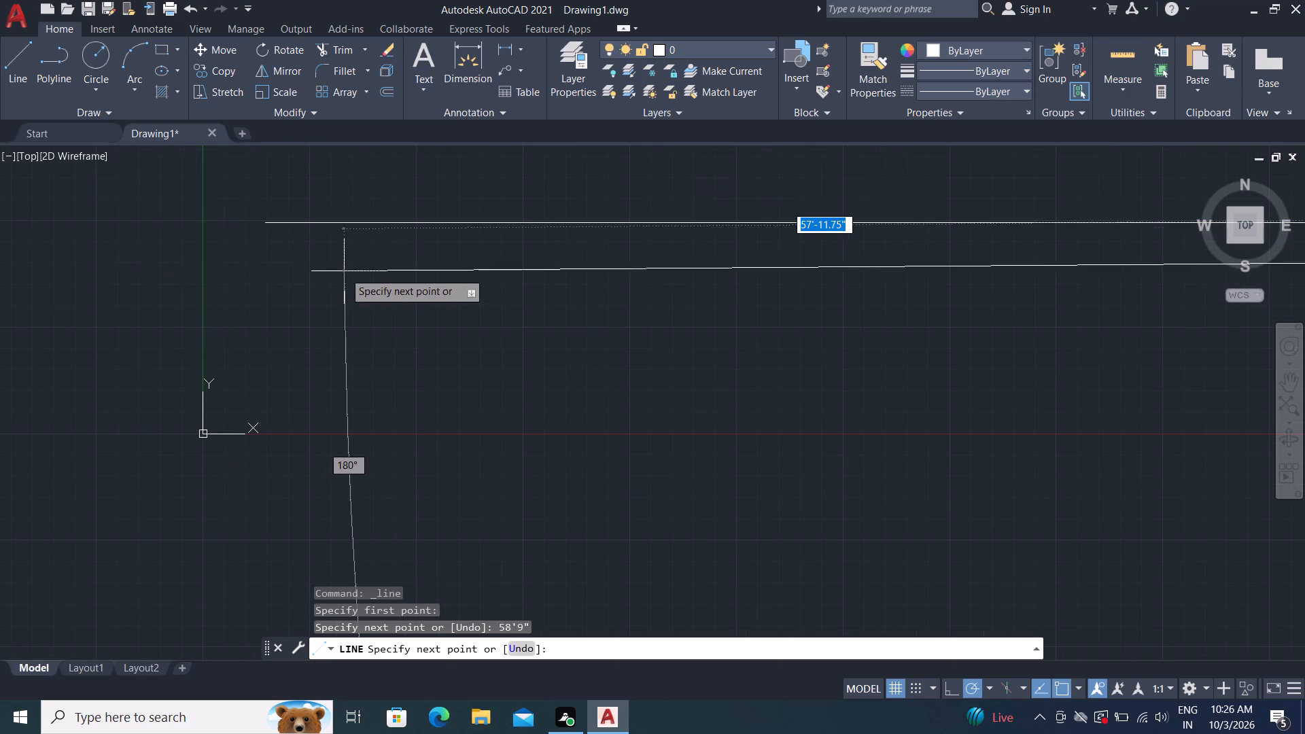
scroll(344, 268, down, 4)
middle_drag(443, 273, 236, 293)
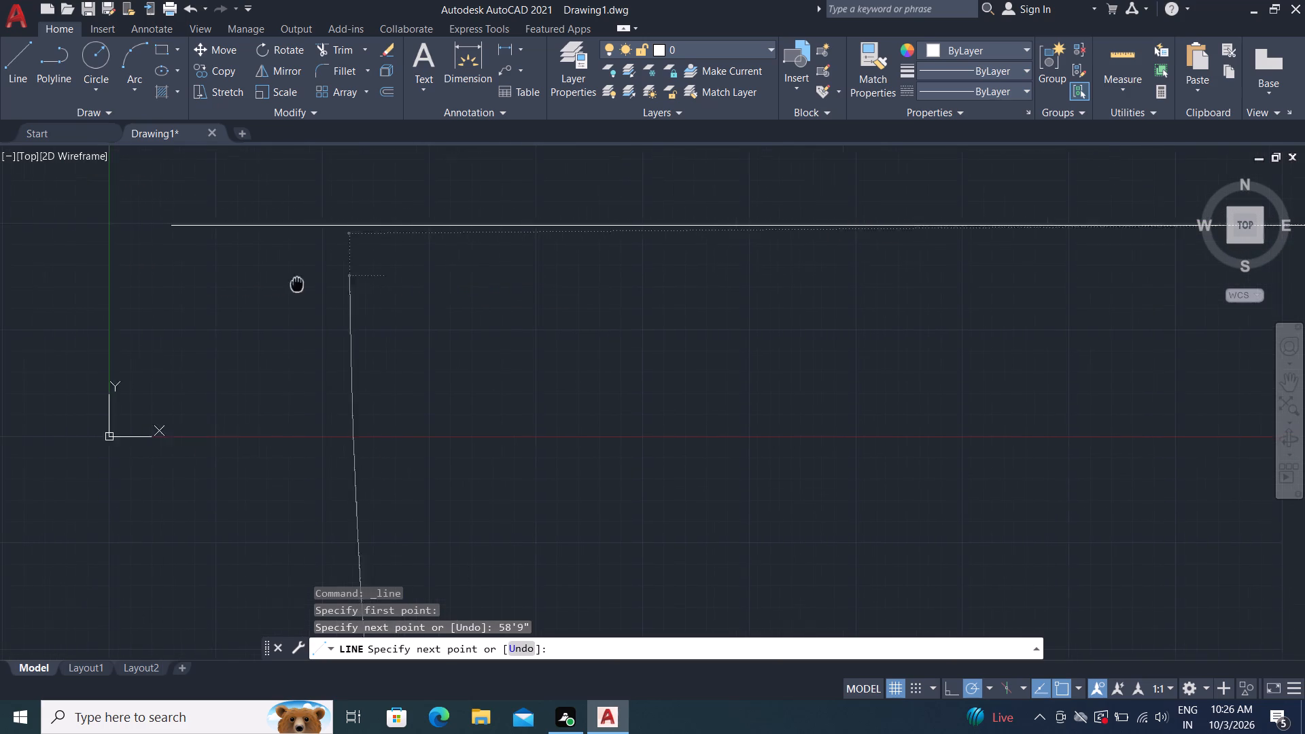
scroll(262, 281, down, 5)
scroll(191, 278, down, 6)
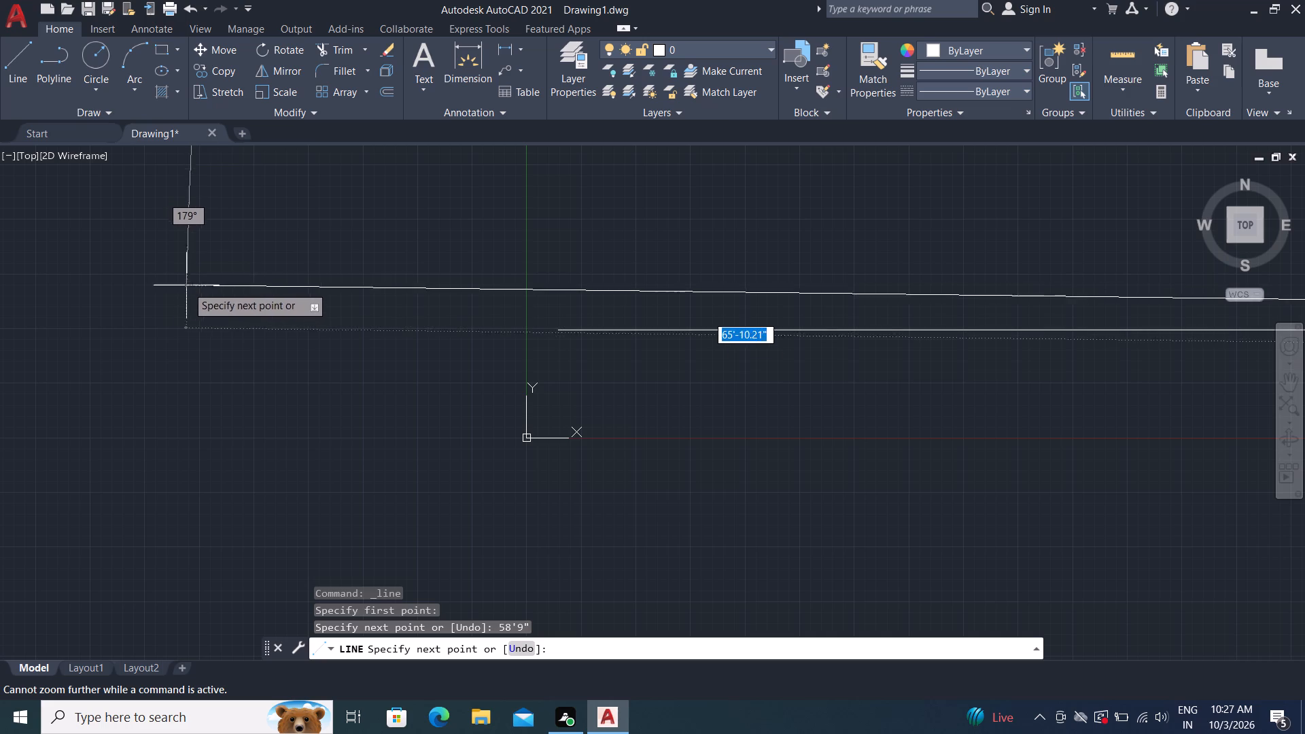
key(Escape)
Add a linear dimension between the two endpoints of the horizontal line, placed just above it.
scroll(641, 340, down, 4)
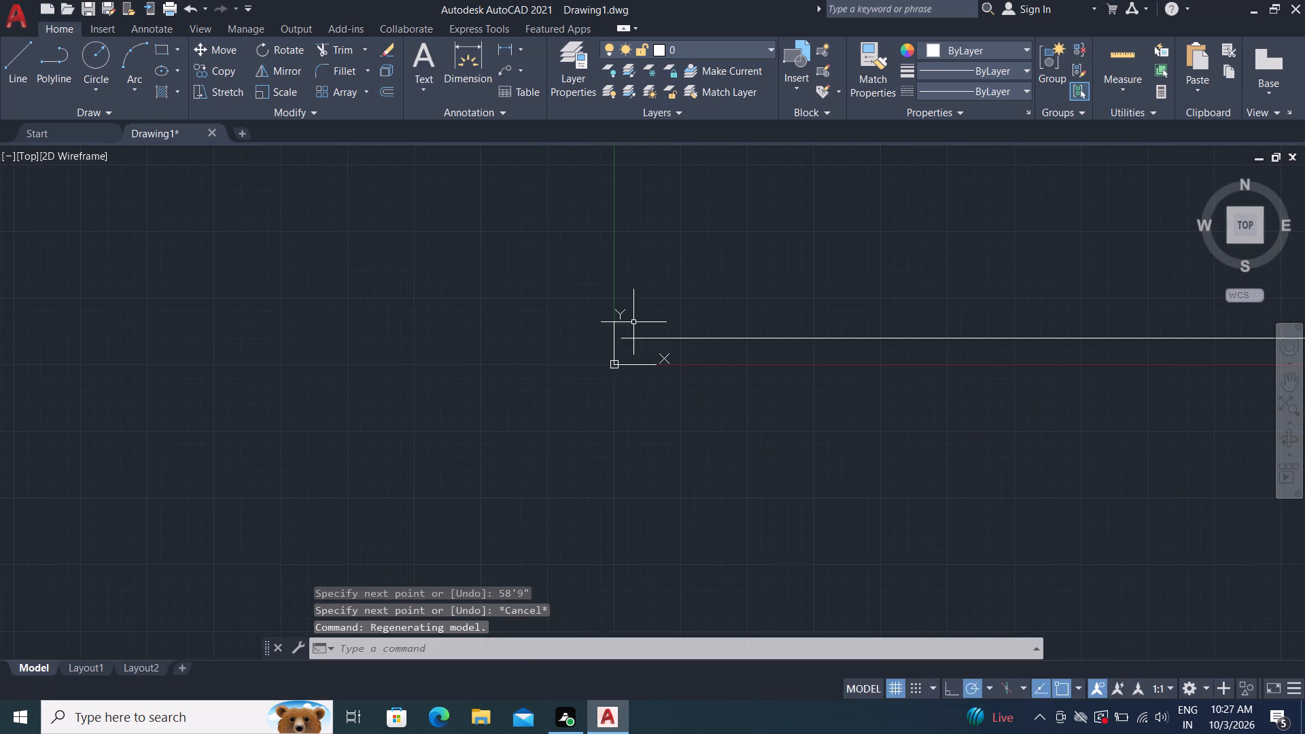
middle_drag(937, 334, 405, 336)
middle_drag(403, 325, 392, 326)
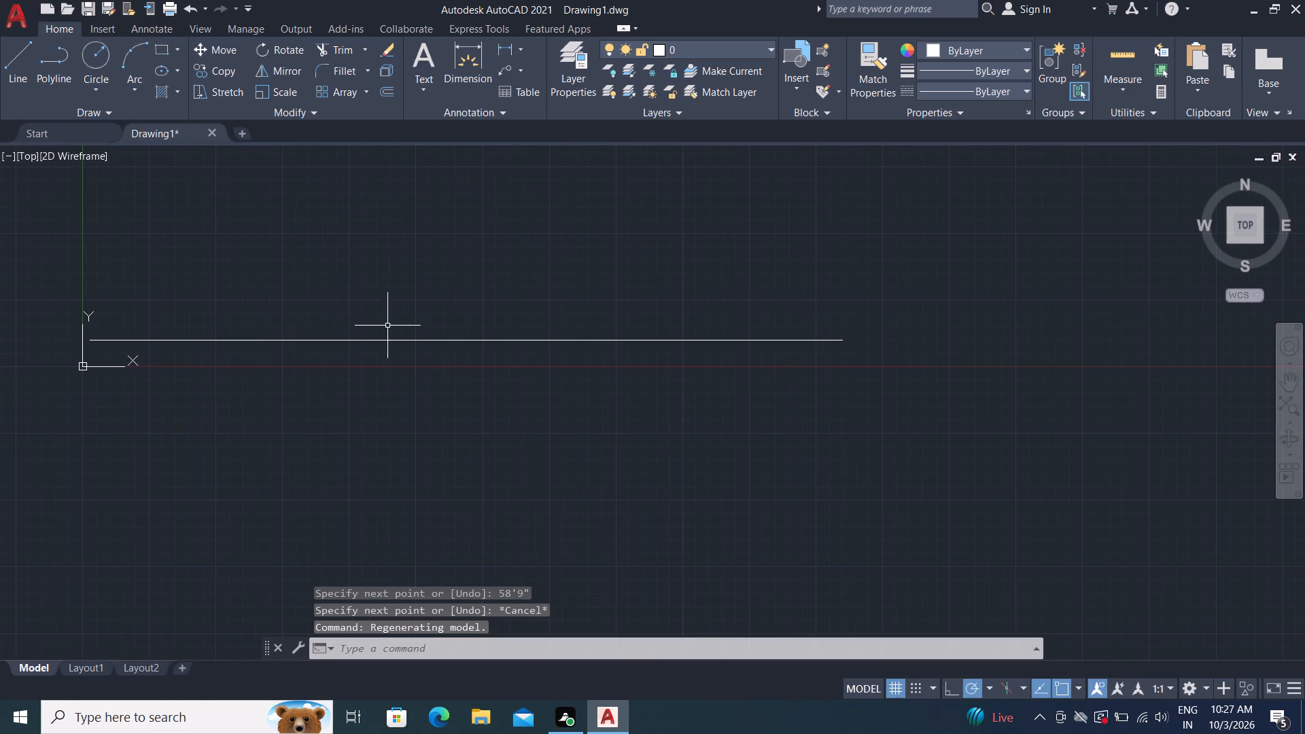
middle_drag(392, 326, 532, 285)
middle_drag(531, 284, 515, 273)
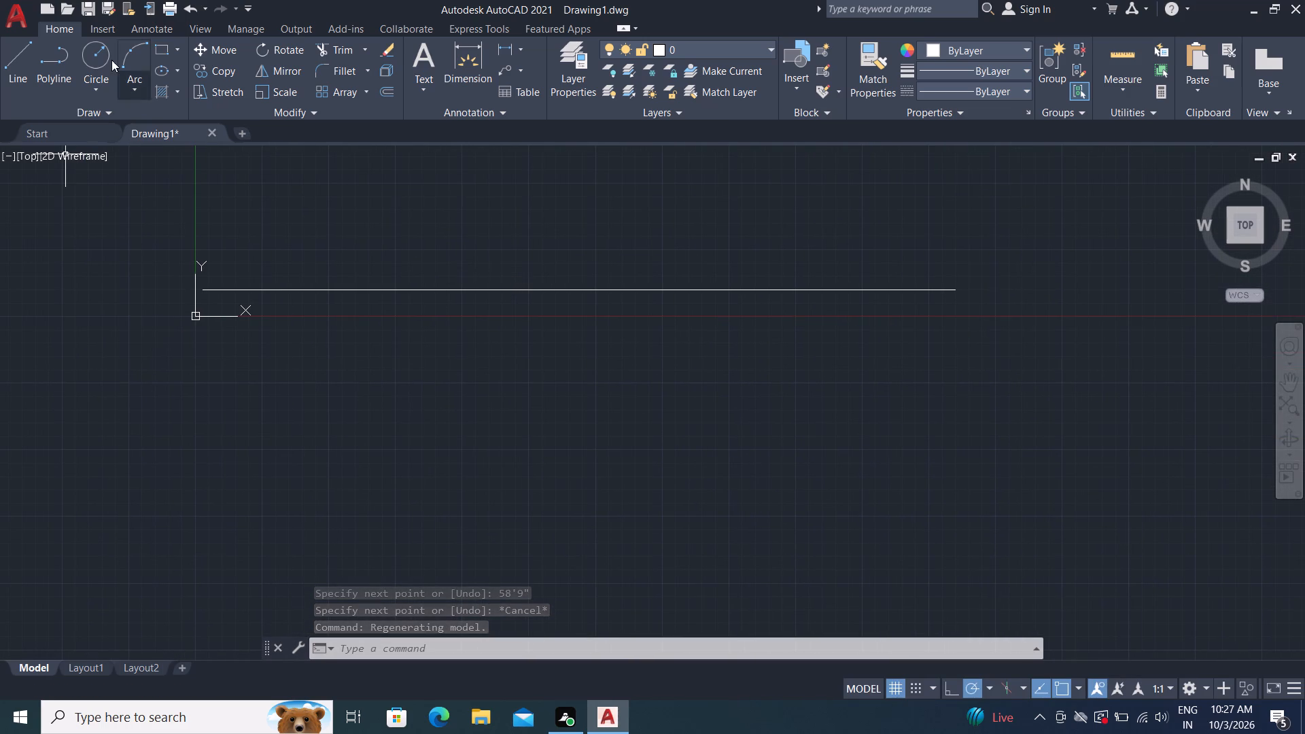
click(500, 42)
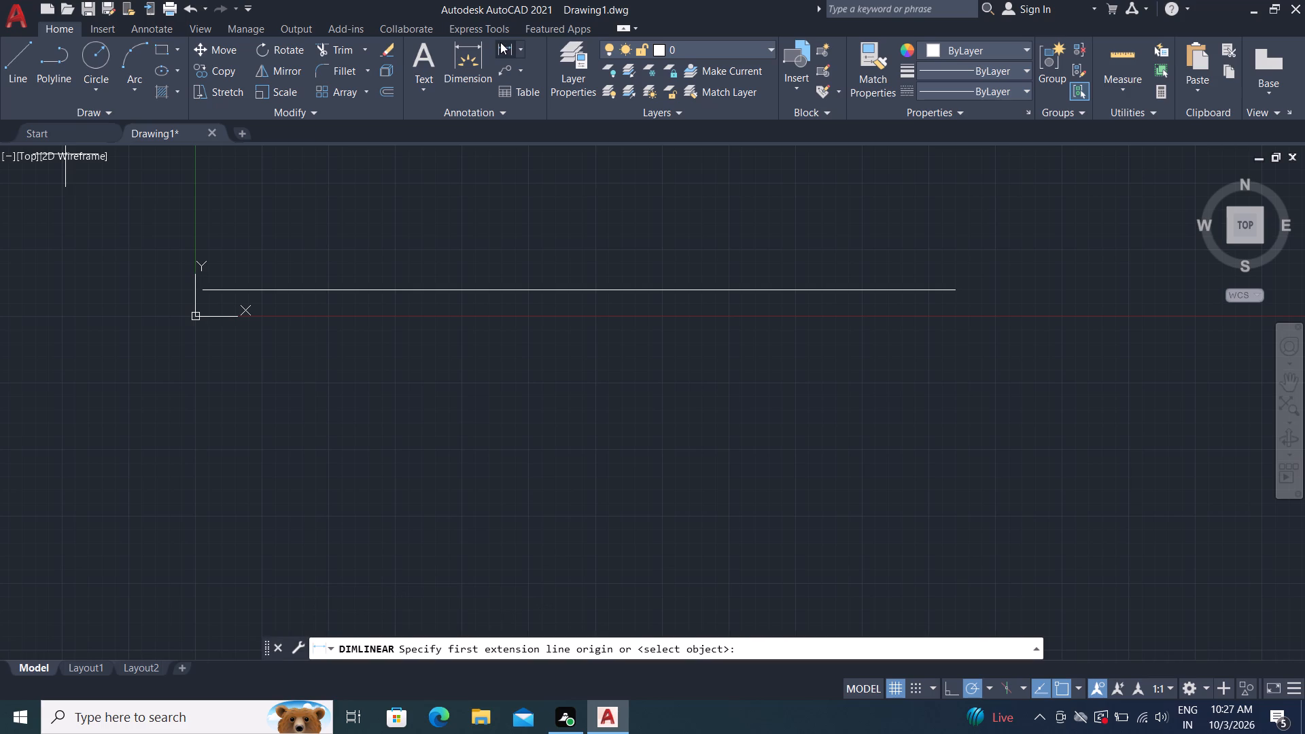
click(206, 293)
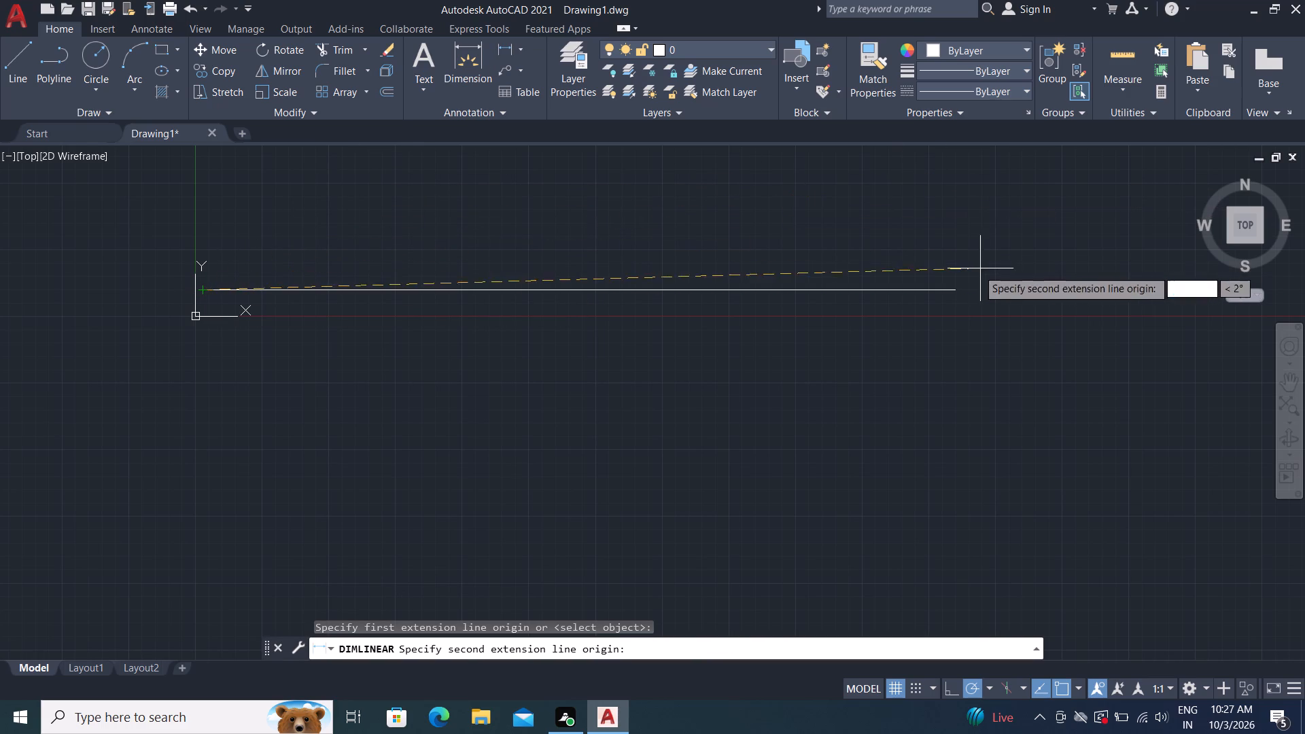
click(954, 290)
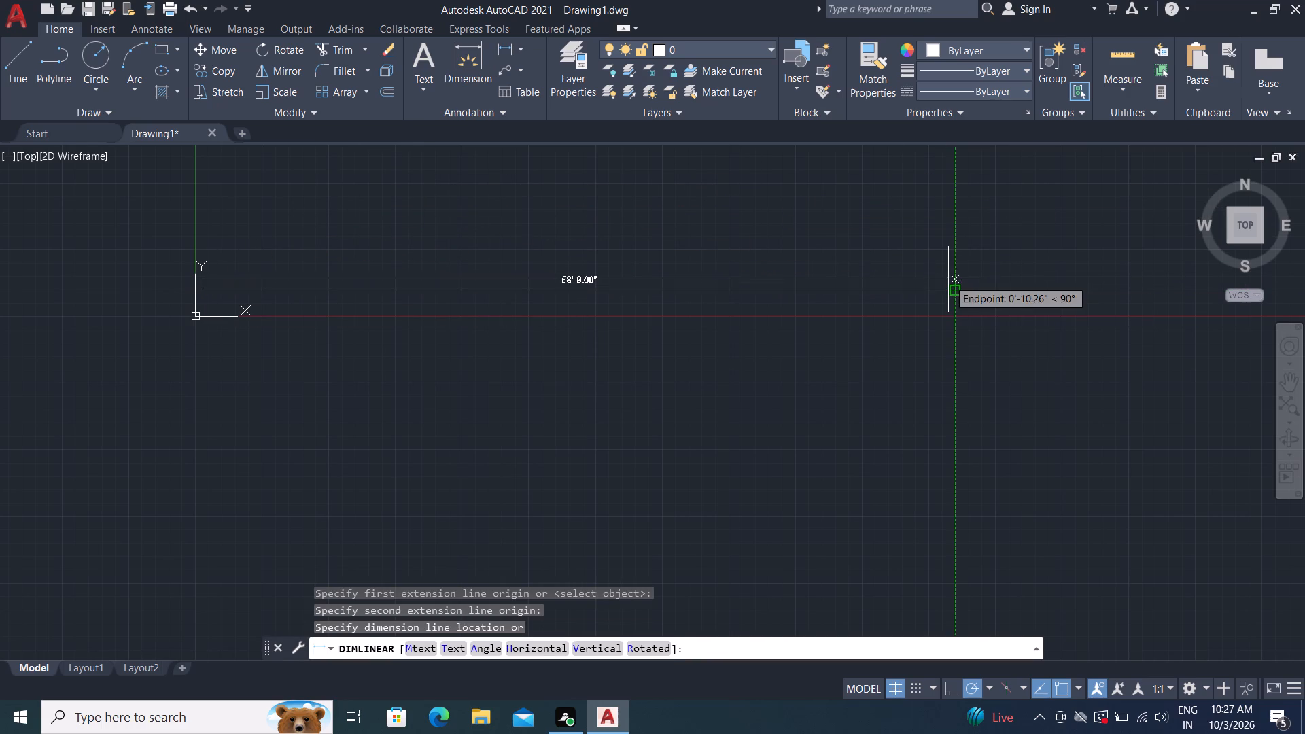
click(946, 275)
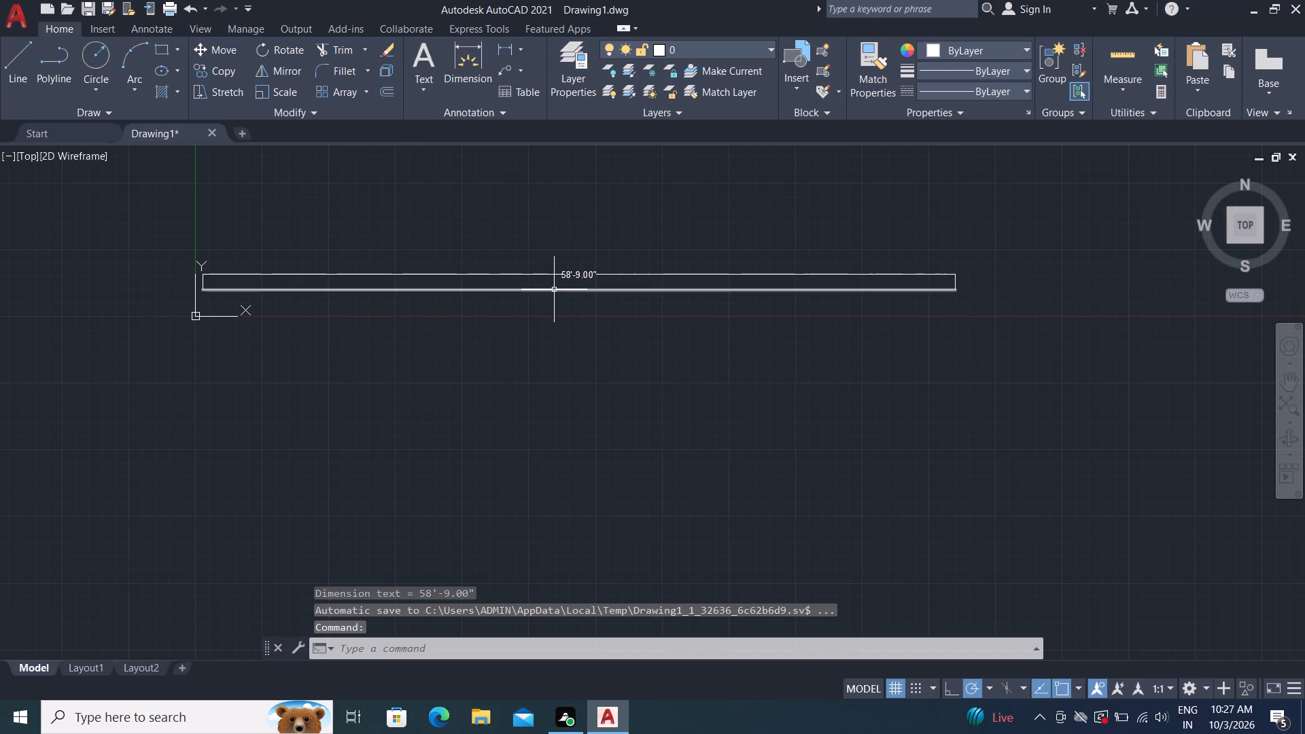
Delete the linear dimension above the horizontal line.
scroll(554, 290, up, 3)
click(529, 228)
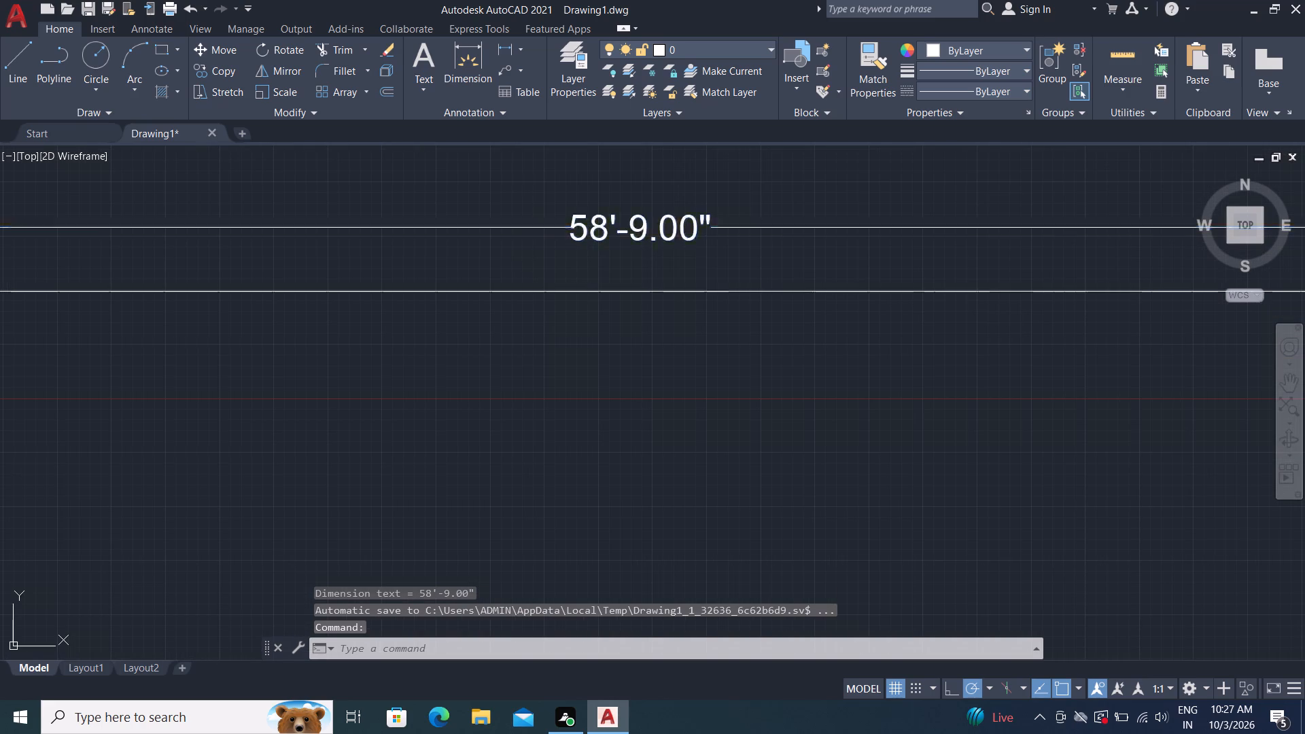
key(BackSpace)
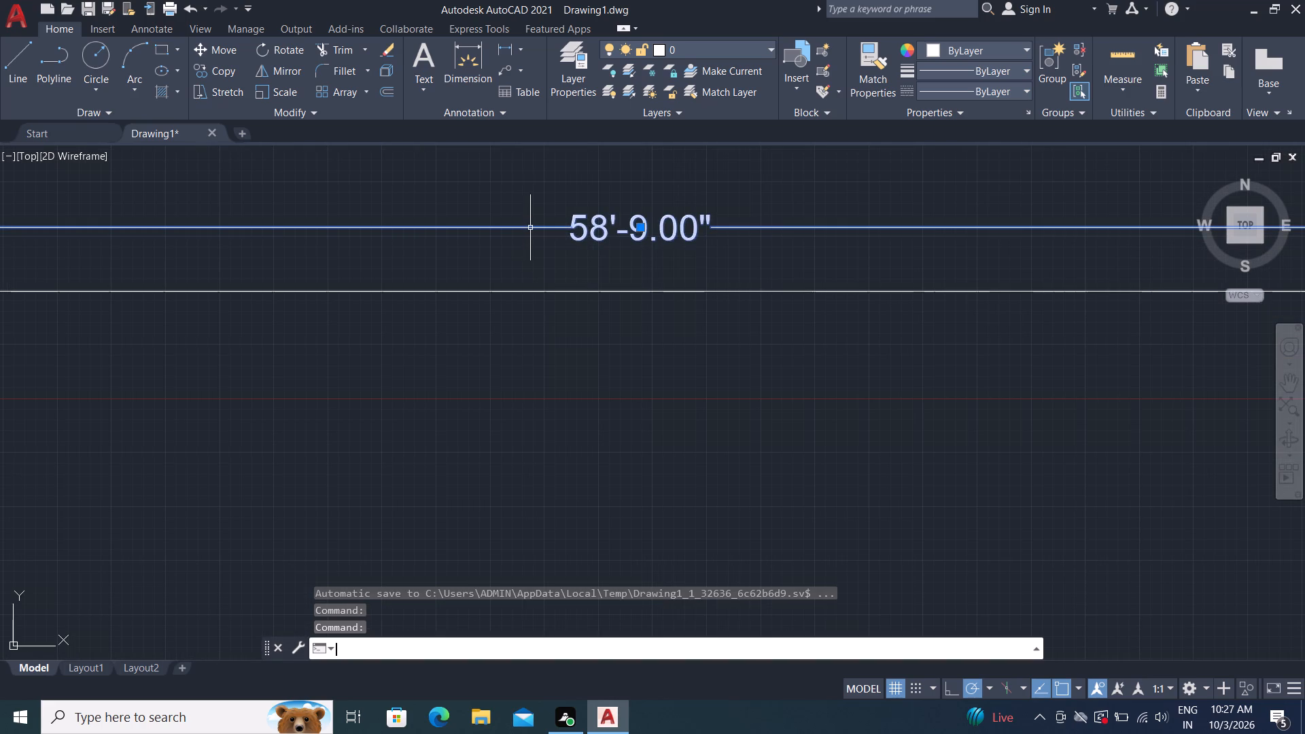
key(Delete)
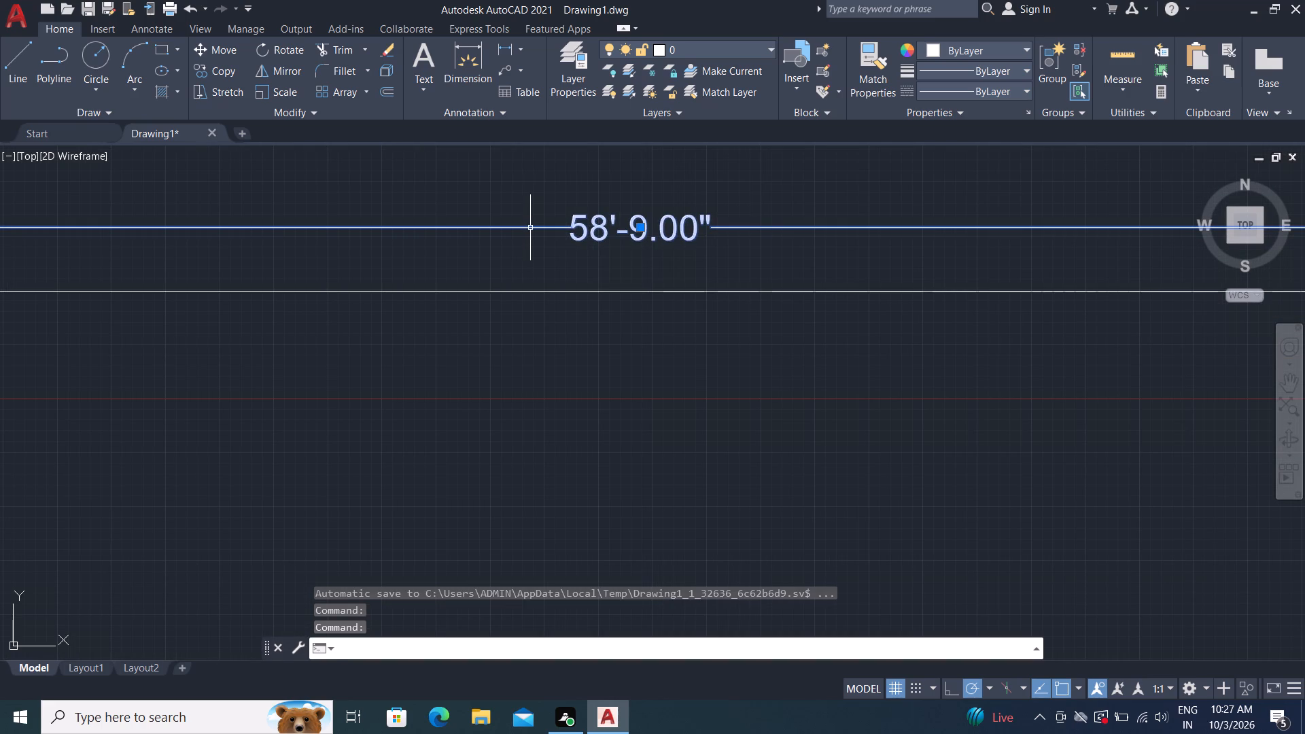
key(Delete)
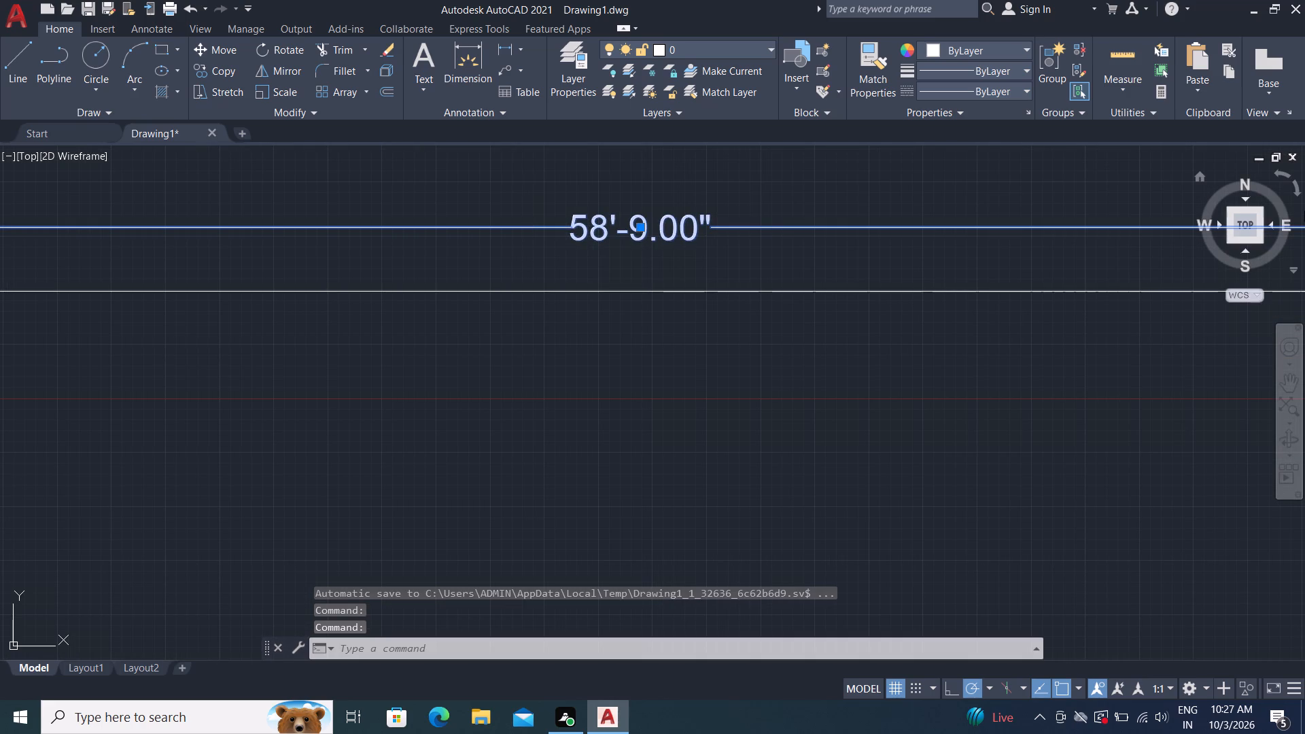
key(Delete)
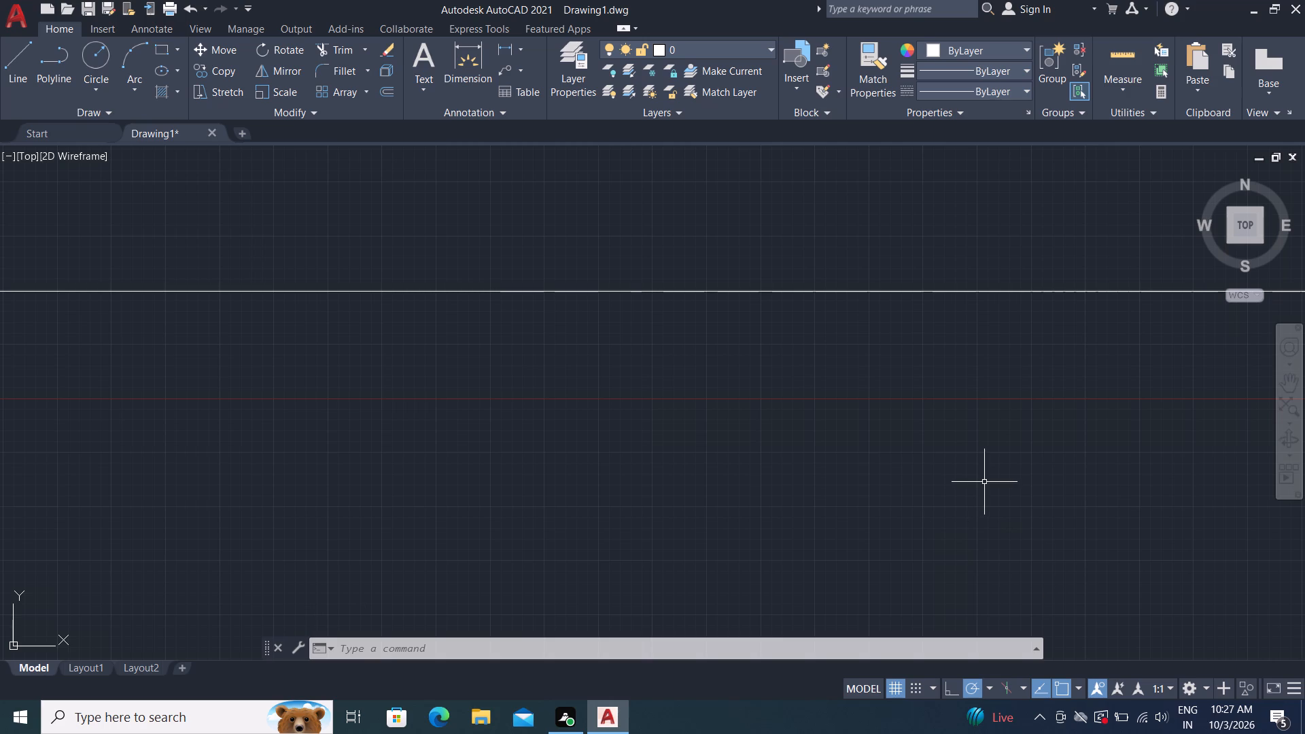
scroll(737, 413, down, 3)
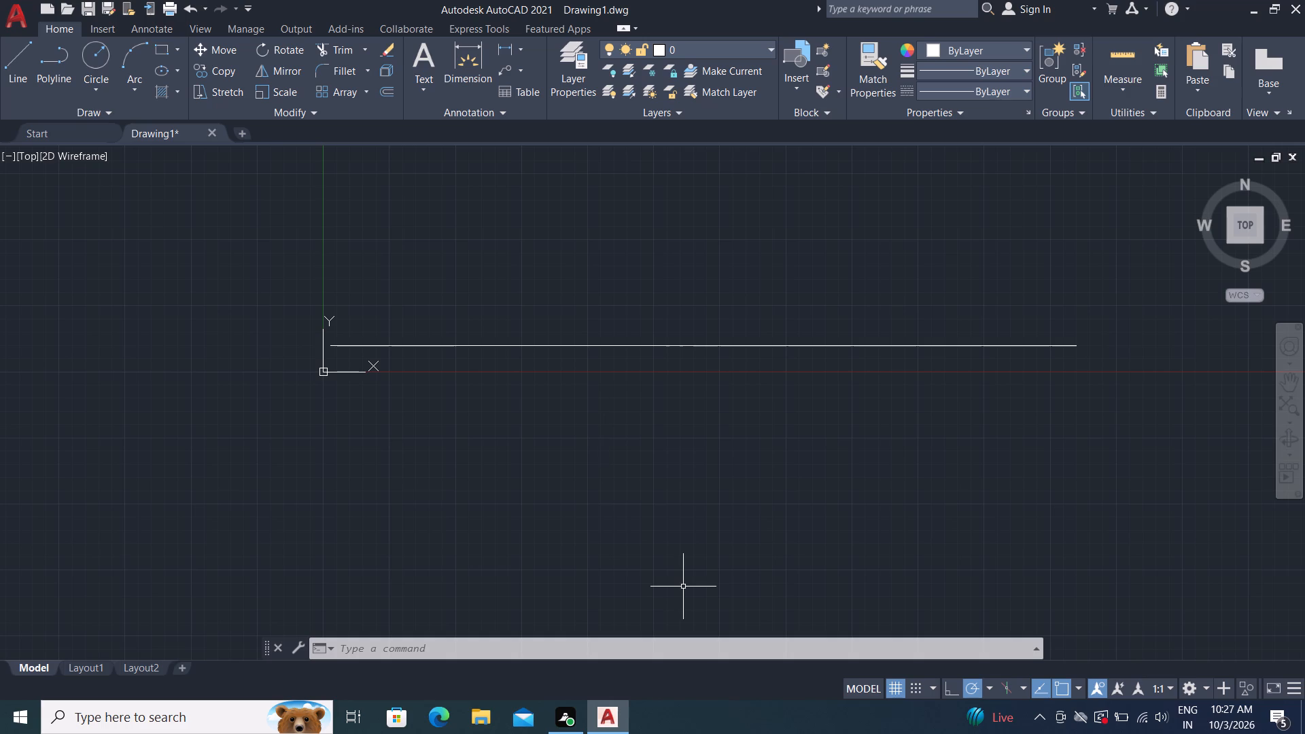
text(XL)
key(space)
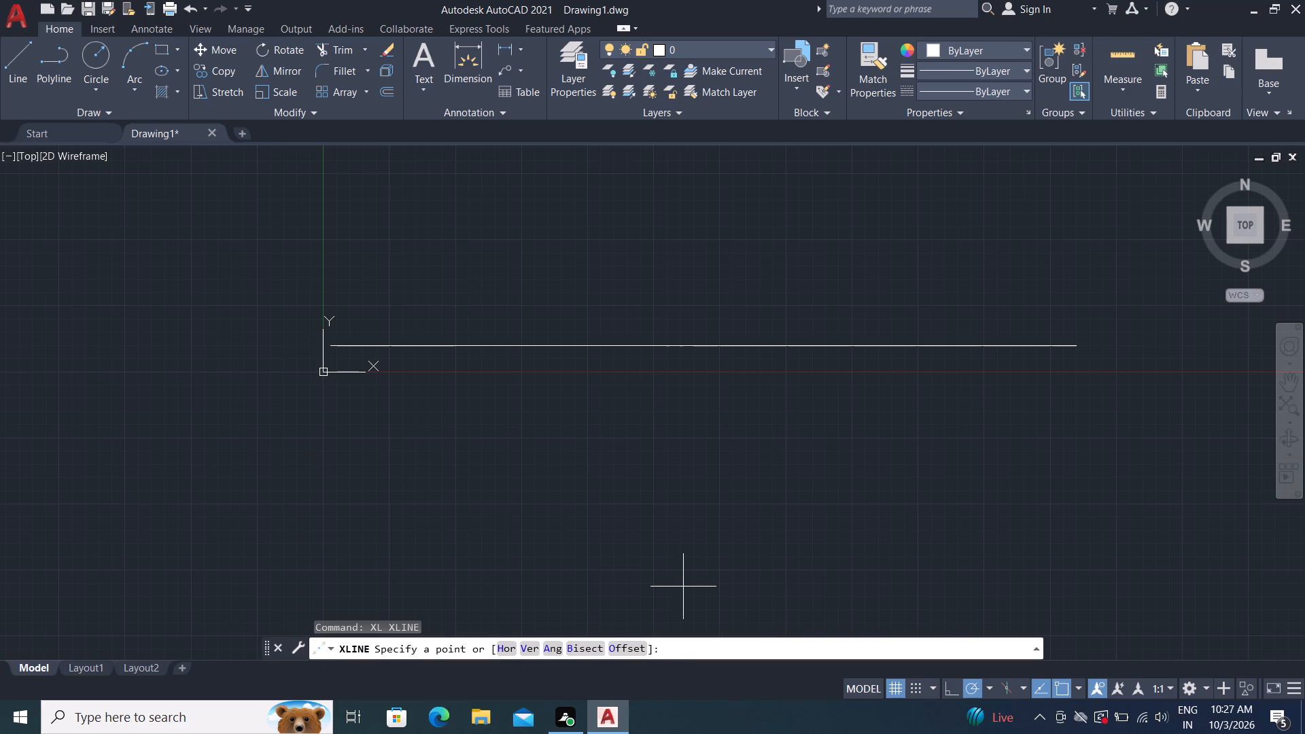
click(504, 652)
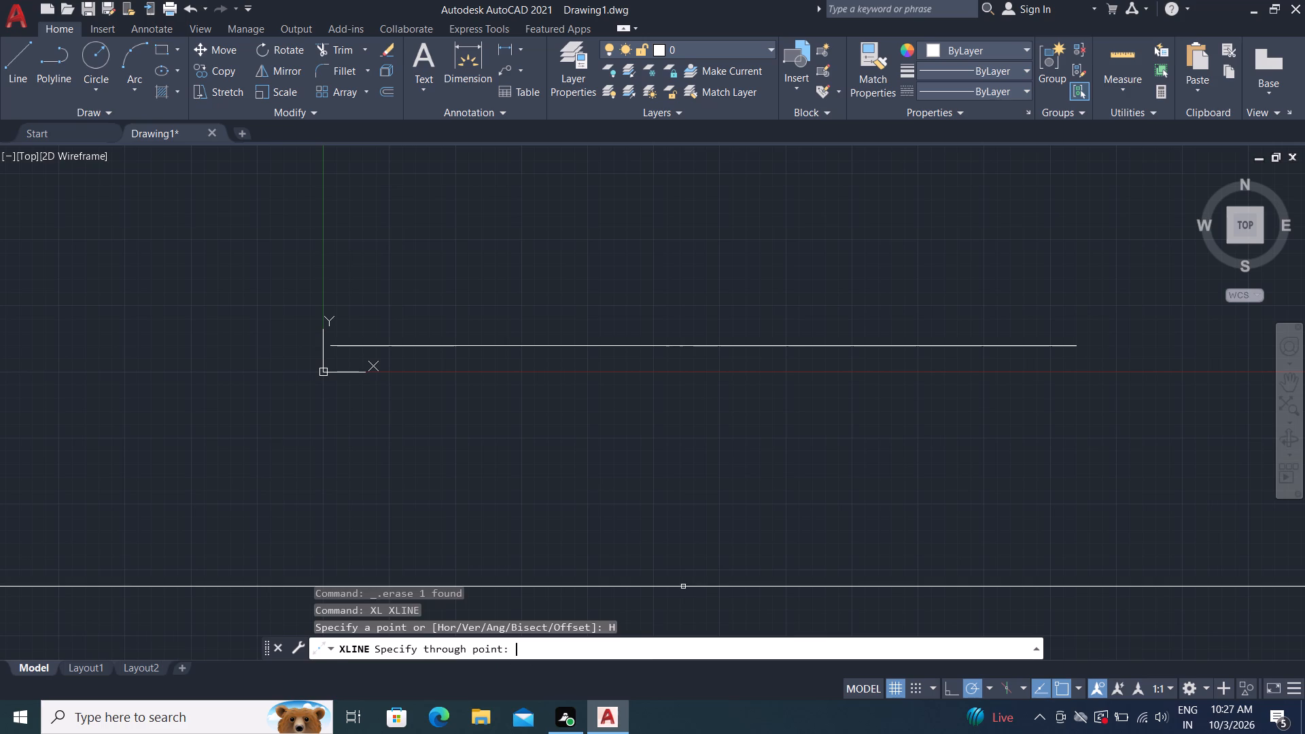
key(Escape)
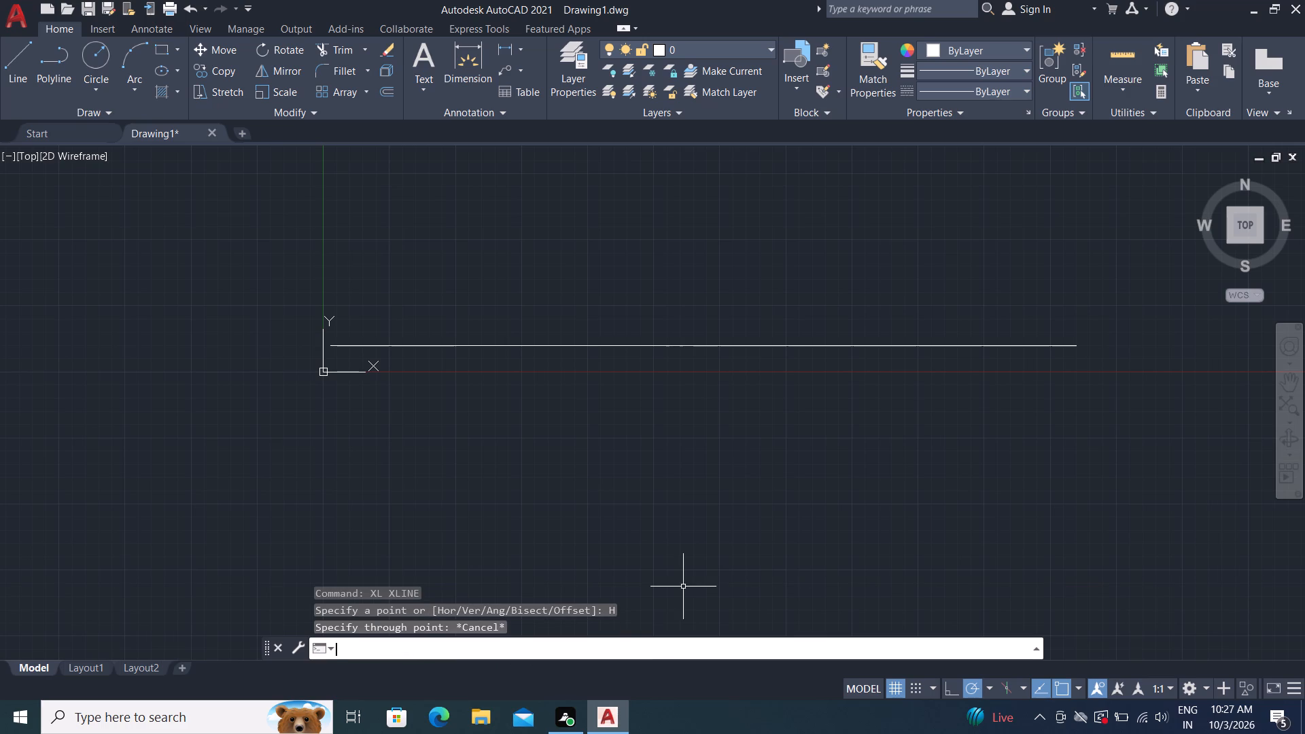
Draw vertical construction lines through the right and left endpoints of the horizontal line.
text(XL)
key(space)
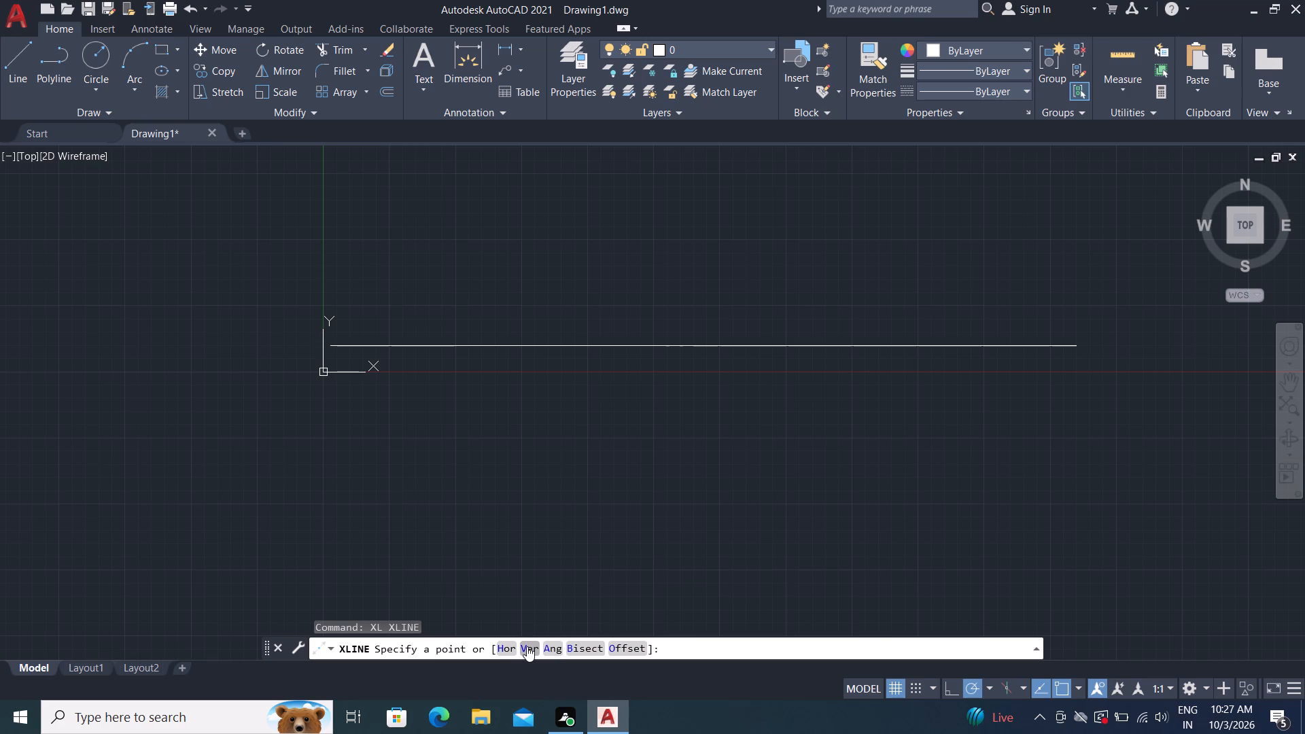
click(526, 646)
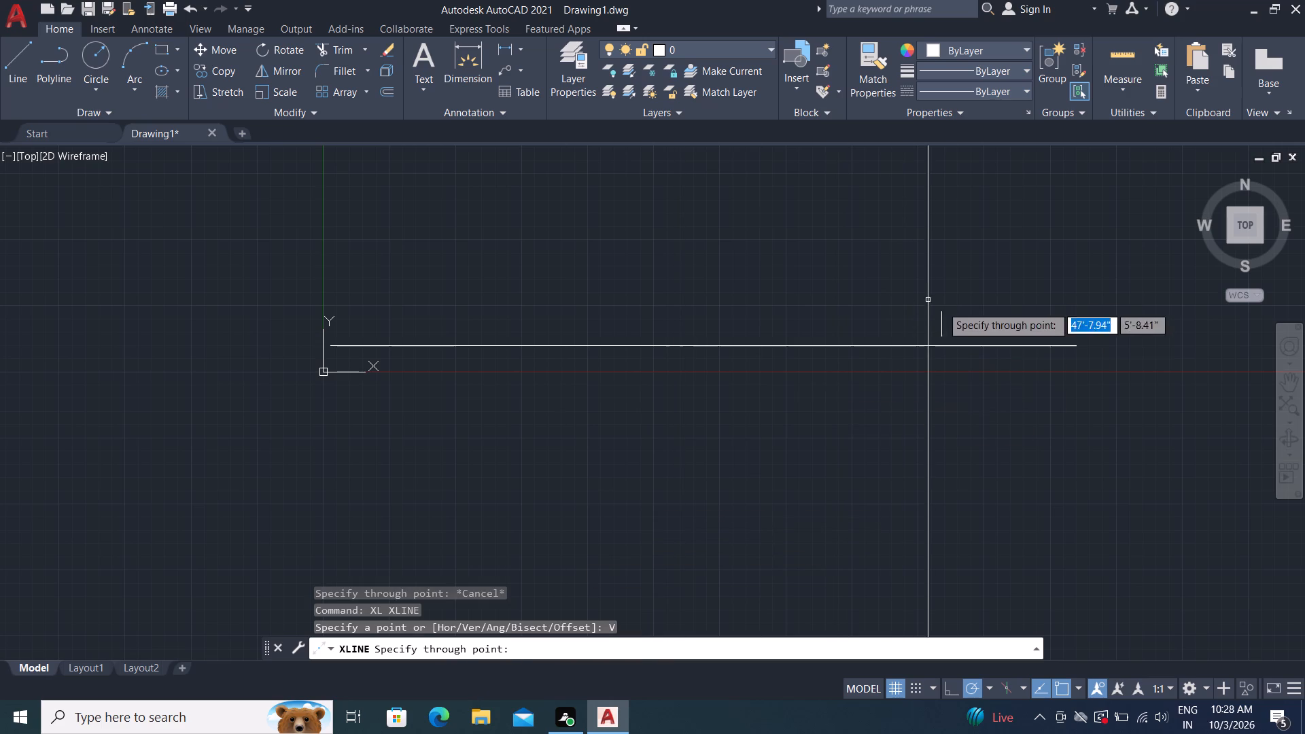
click(1073, 338)
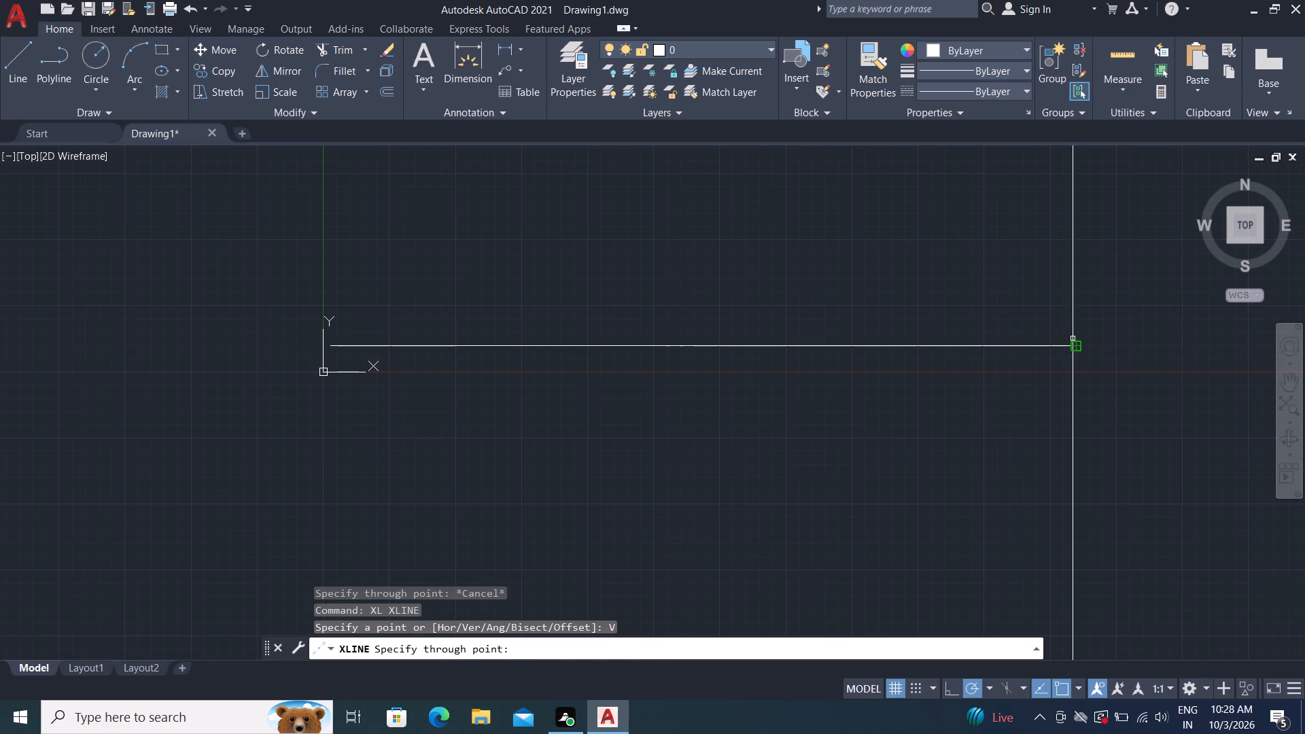
click(329, 343)
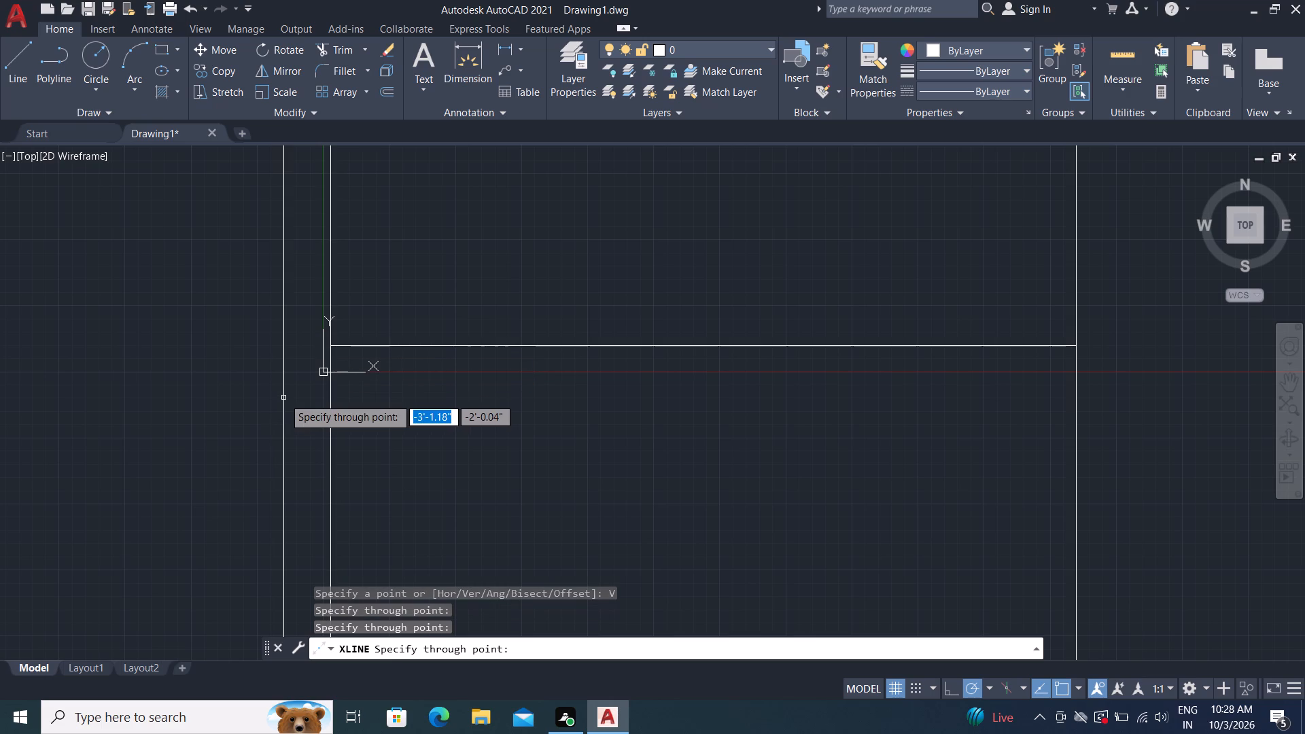
key(Escape)
Trim away the parts of both vertical construction lines that extend above the horizontal line.
text(TR)
key(space)
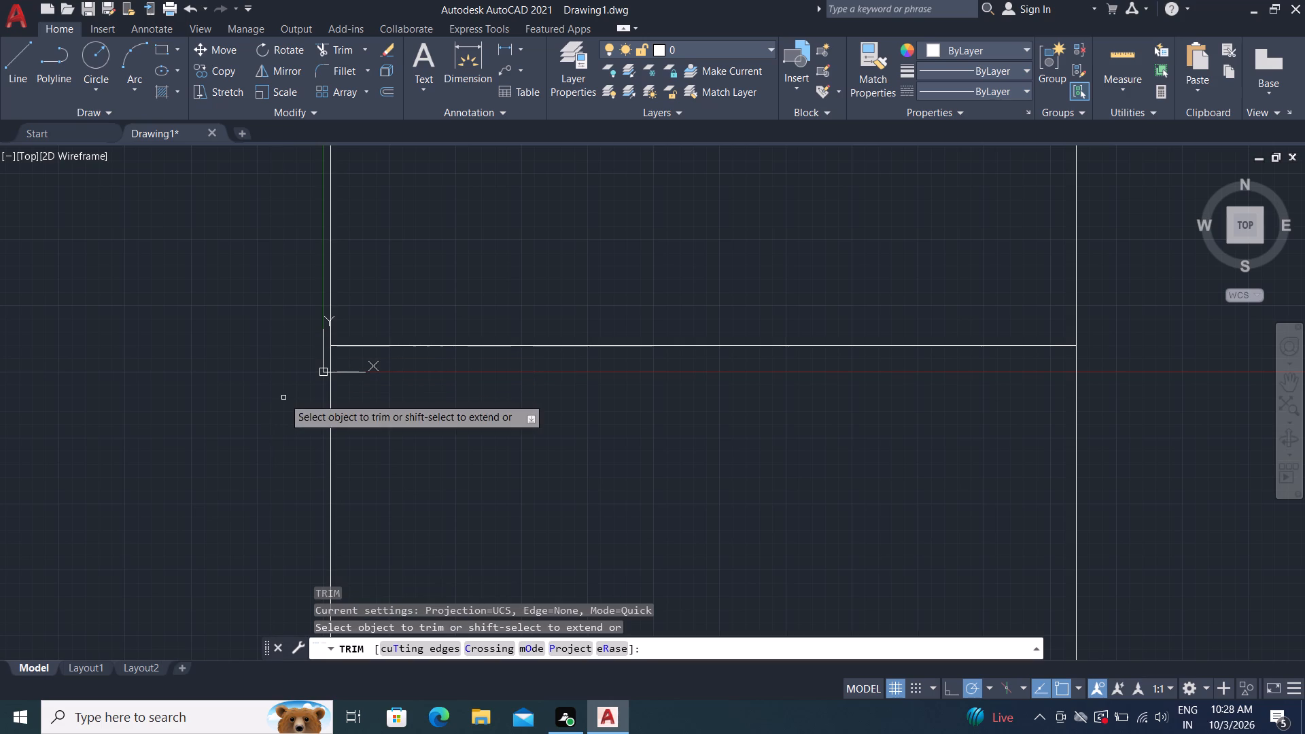
click(209, 14)
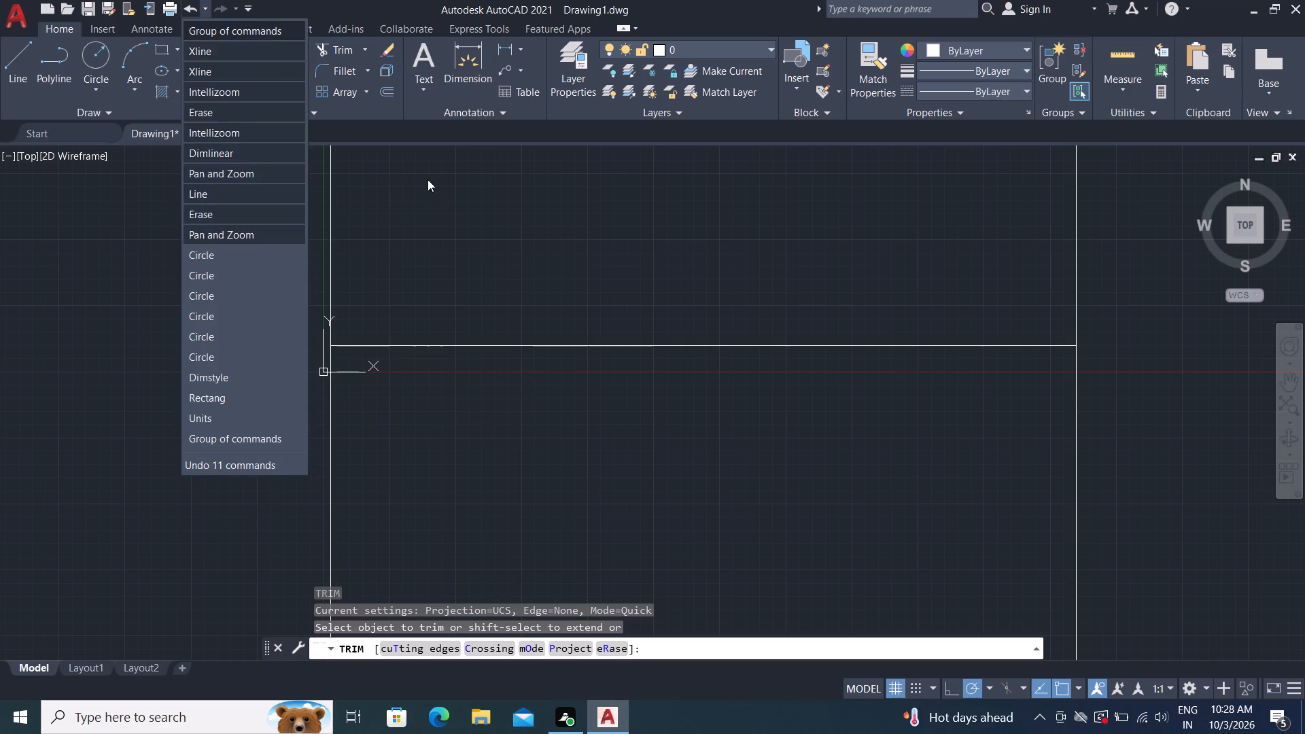
click(428, 179)
drag(287, 196, 468, 246)
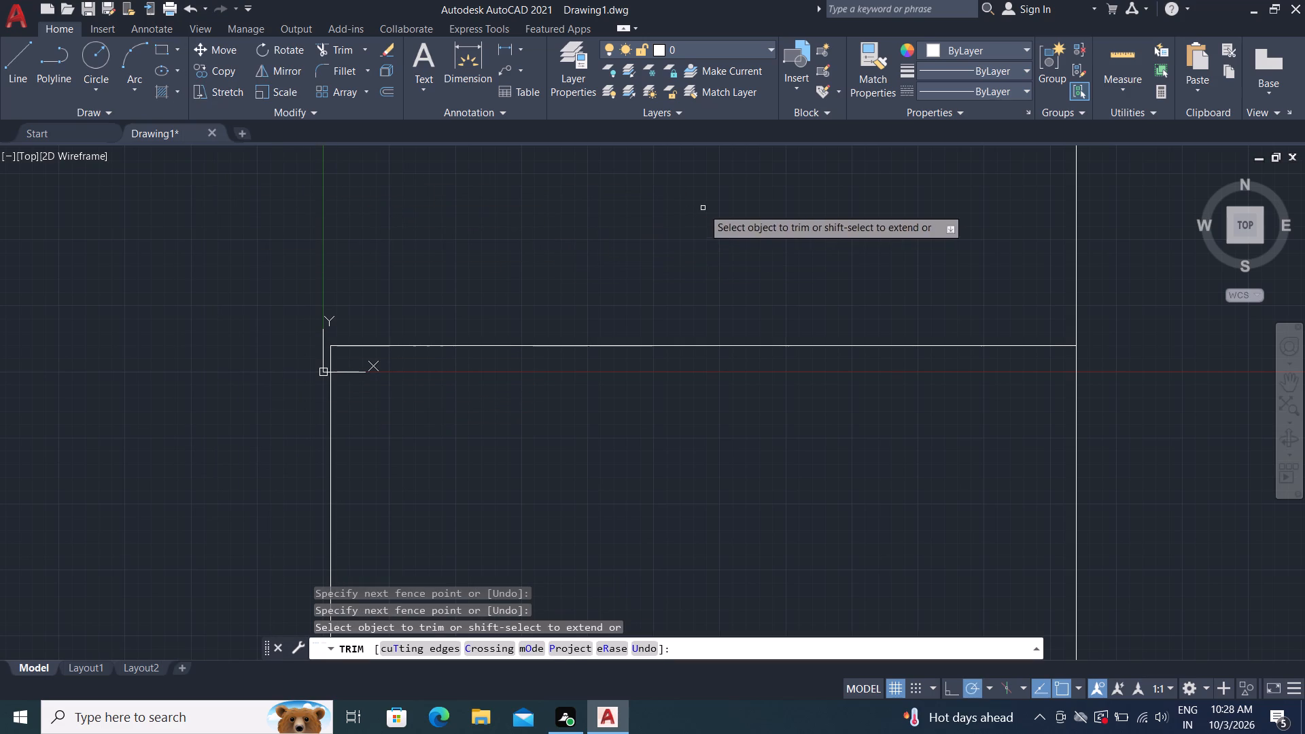
drag(721, 207, 1130, 245)
scroll(470, 209, down, 1)
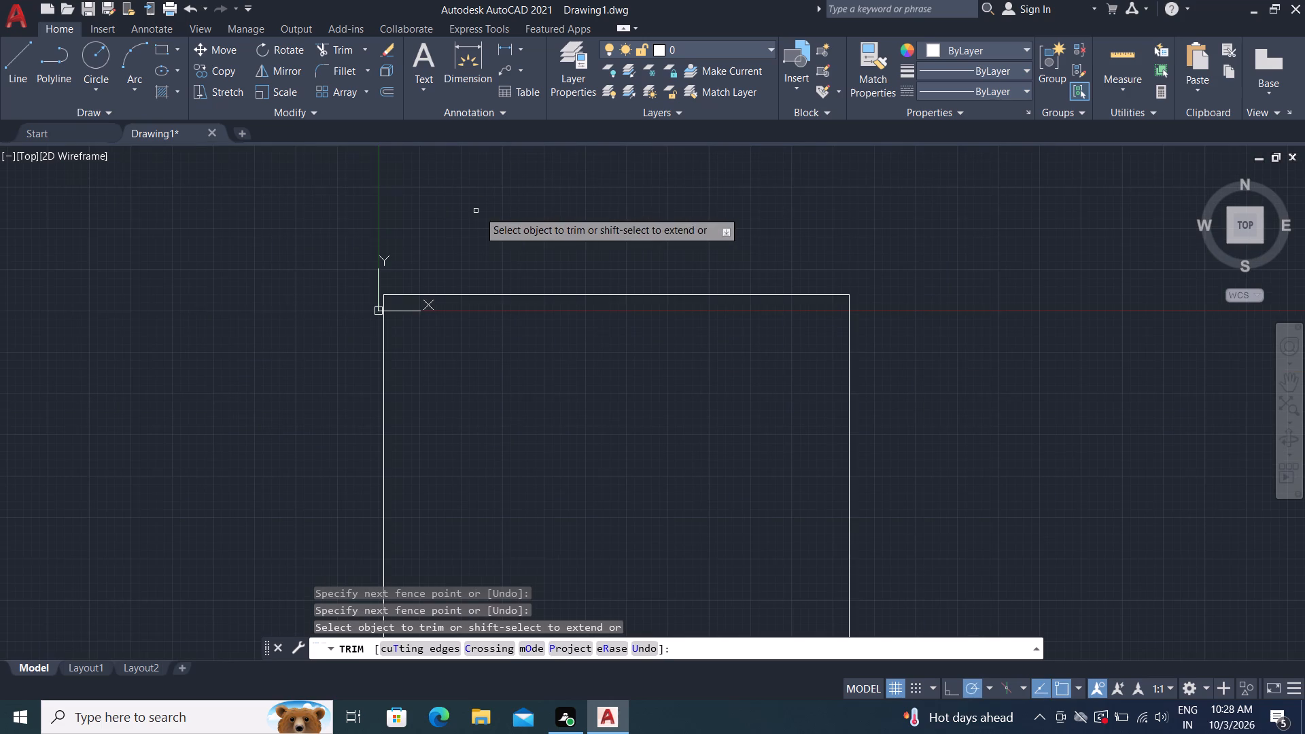
middle_drag(479, 211, 444, 46)
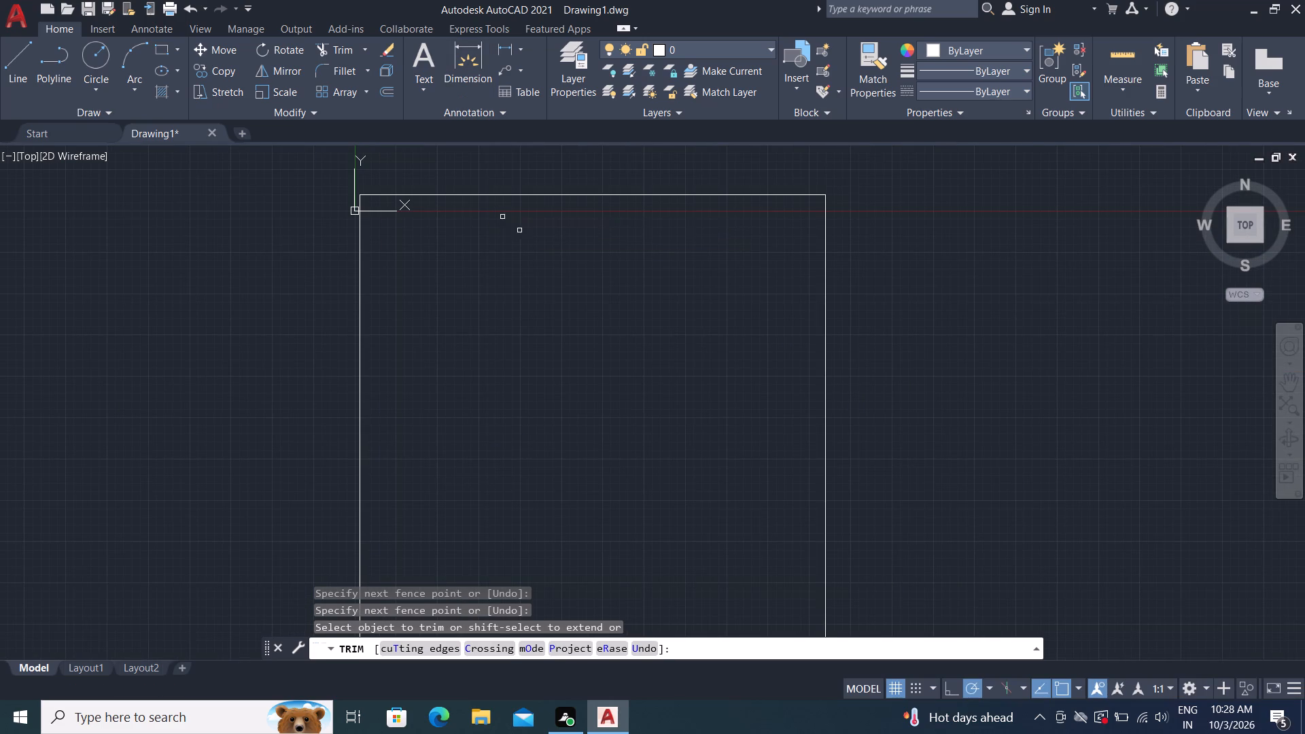
Offset the top horizontal line and both vertical side lines 9" toward the inside of the outline.
scroll(529, 240, up, 2)
middle_drag(530, 241, 571, 440)
middle_drag(542, 389, 540, 389)
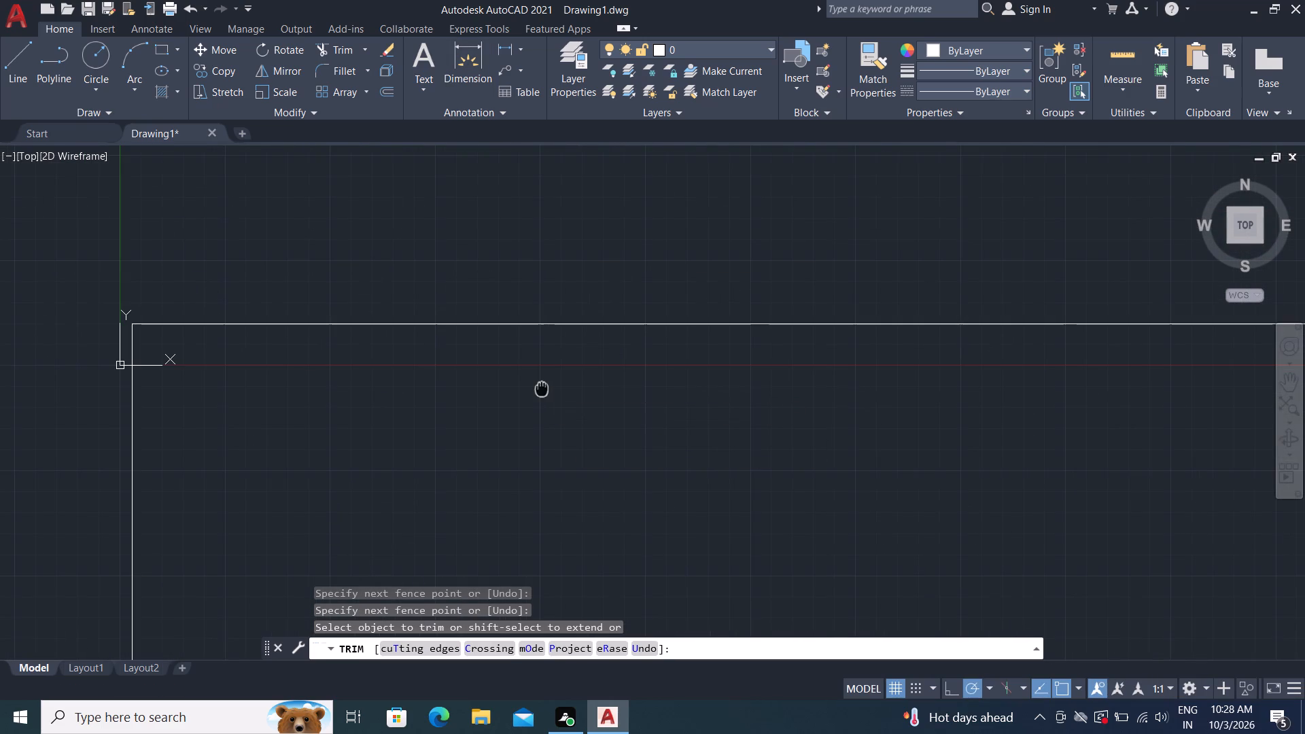
middle_drag(540, 389, 462, 321)
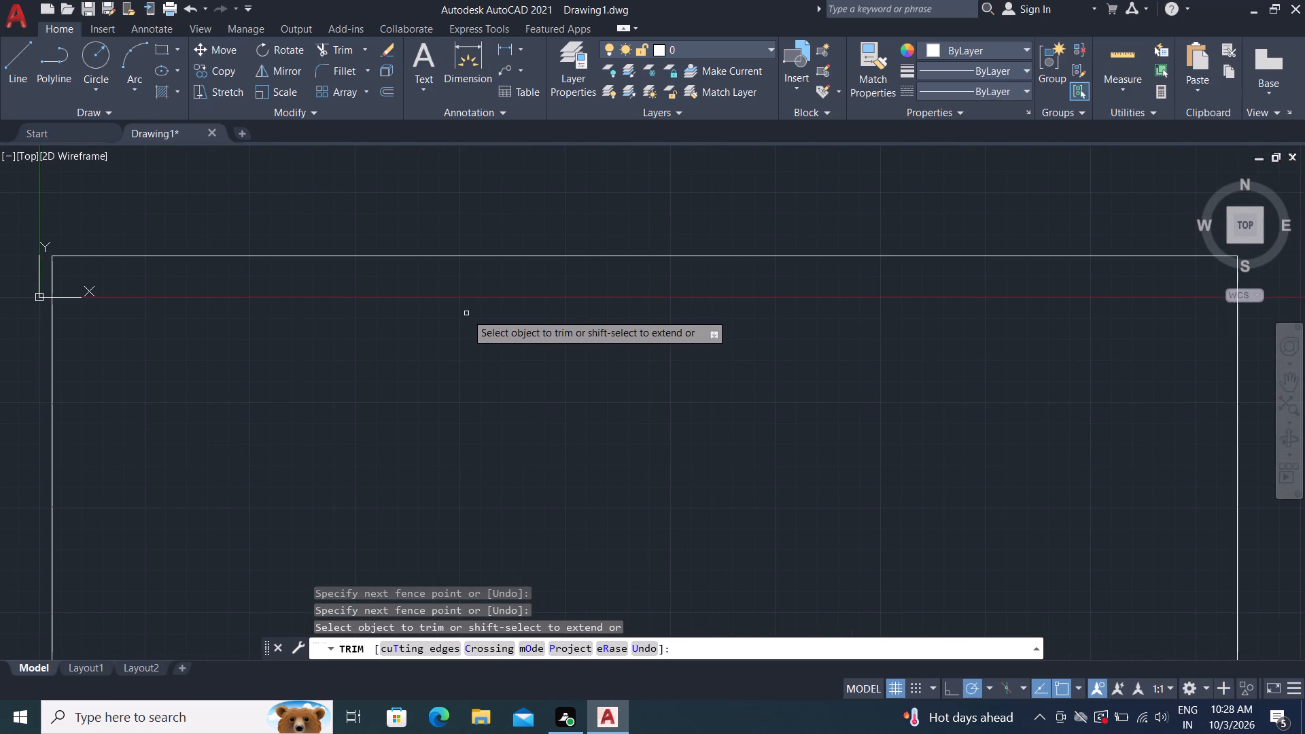
middle_drag(517, 357, 485, 306)
scroll(483, 294, down, 1)
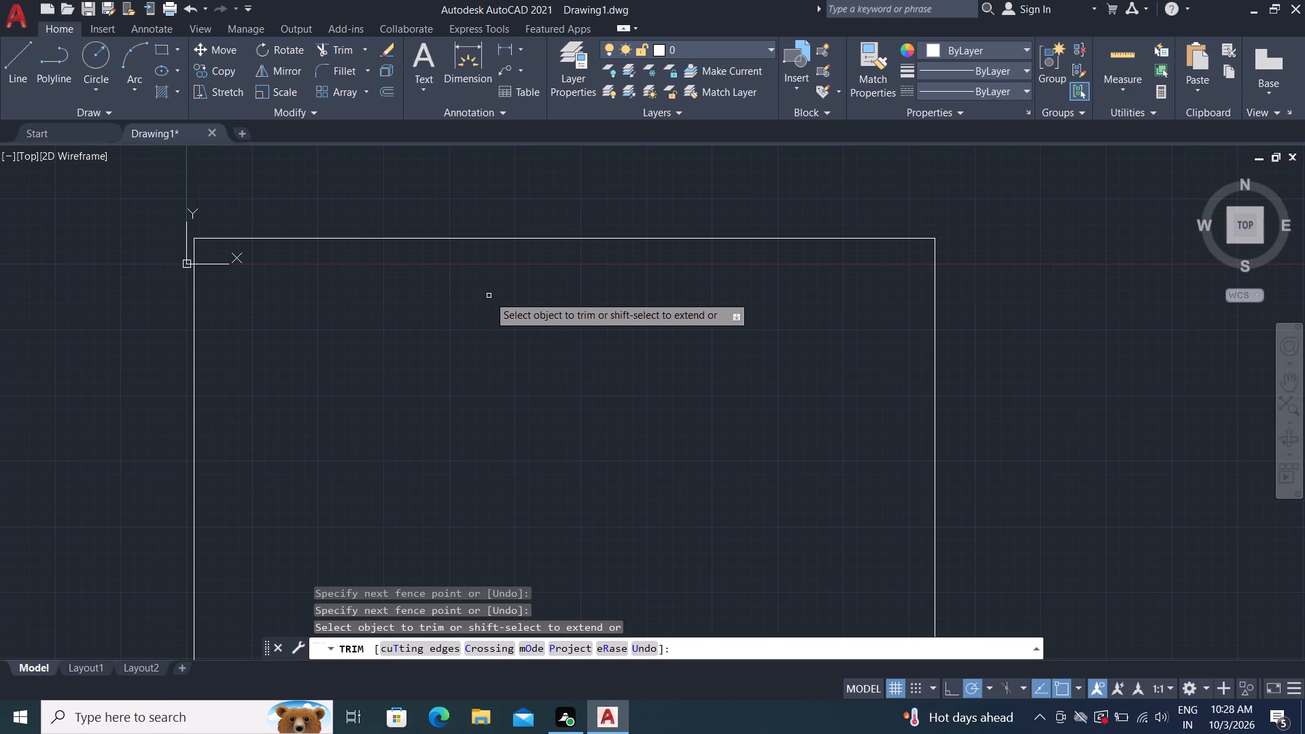
middle_click(490, 296)
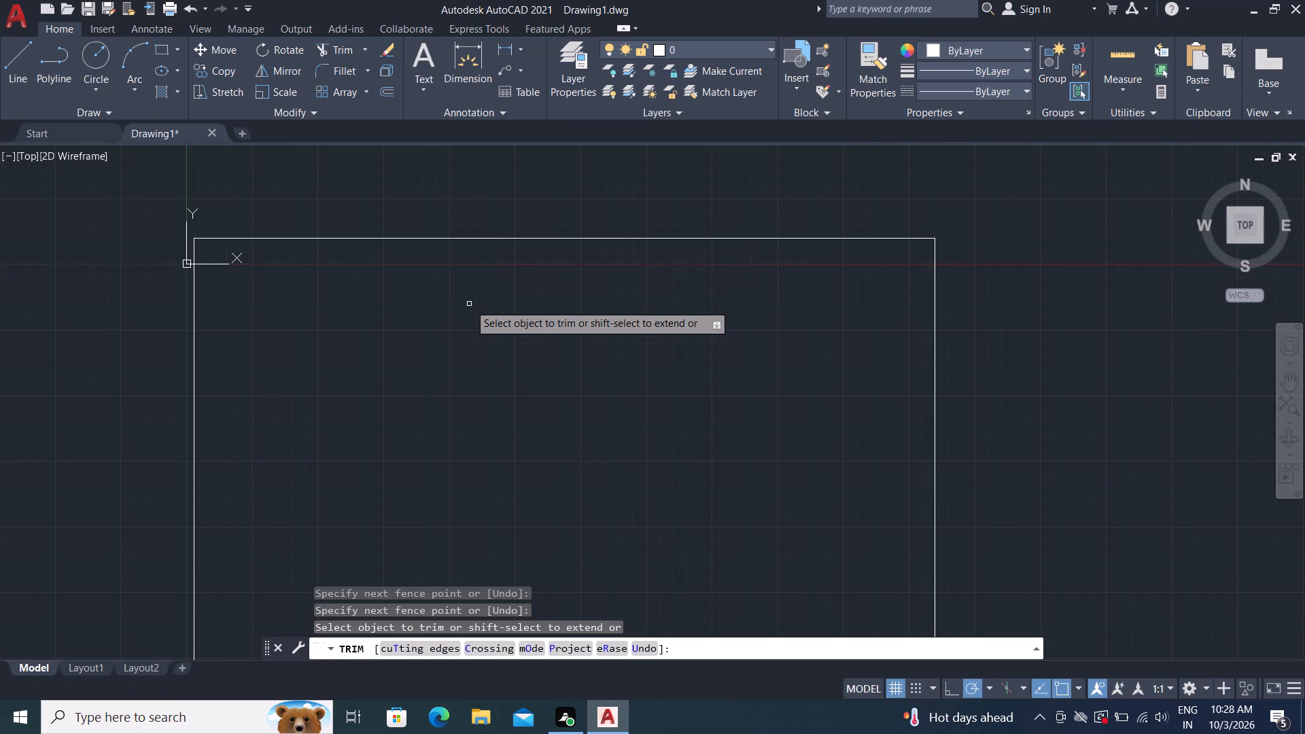
key(Escape)
text(O)
key(space)
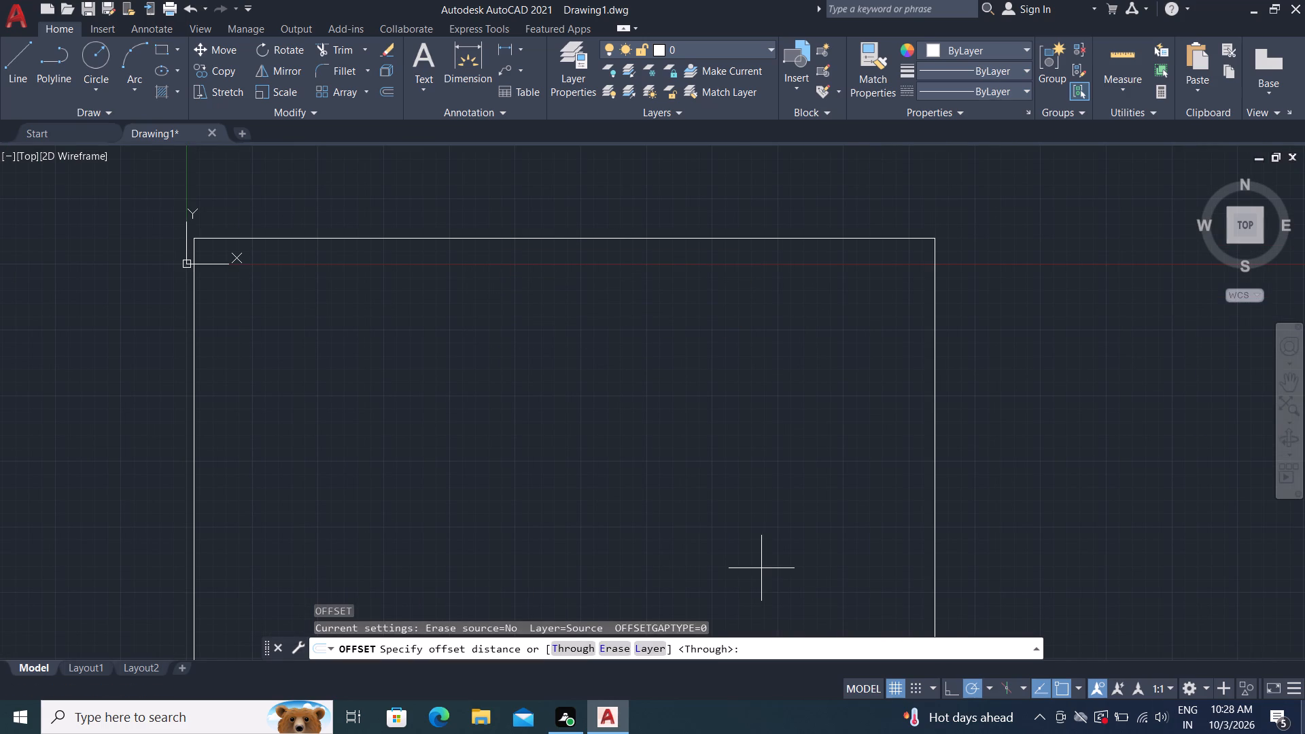
text(9")
key(Return)
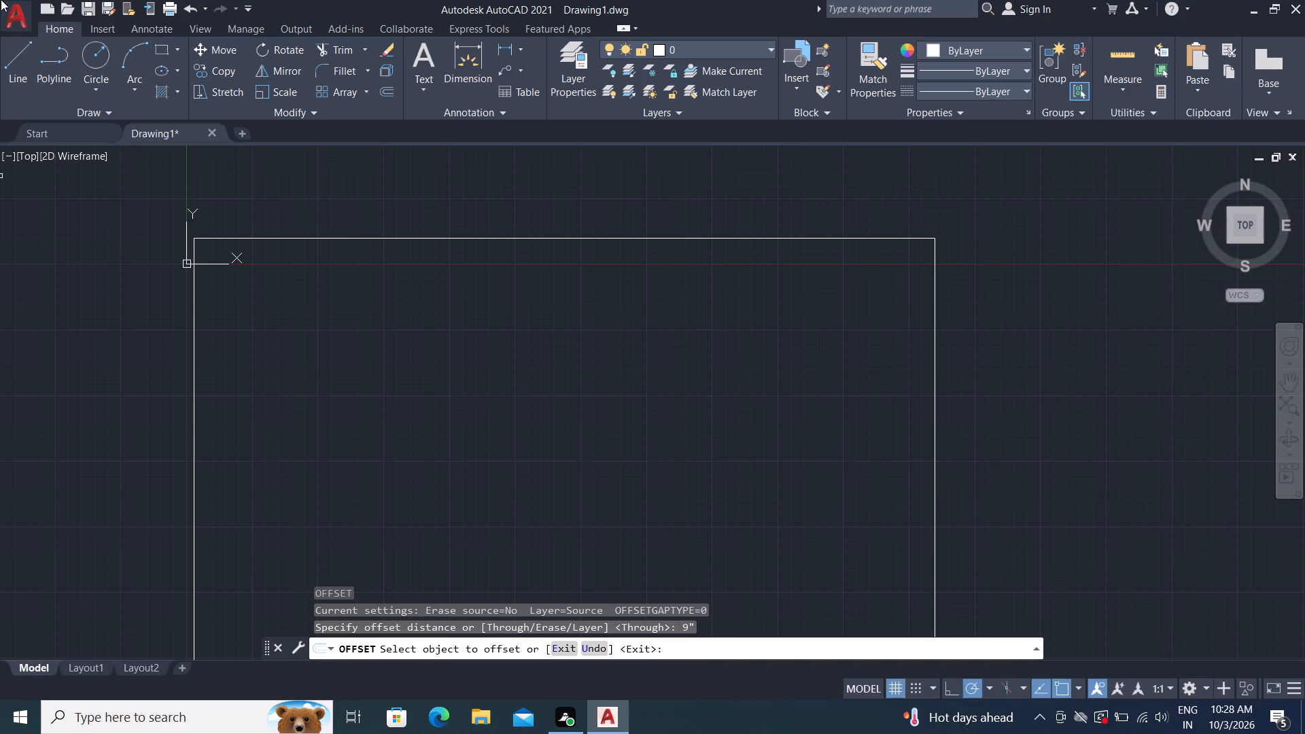
click(576, 237)
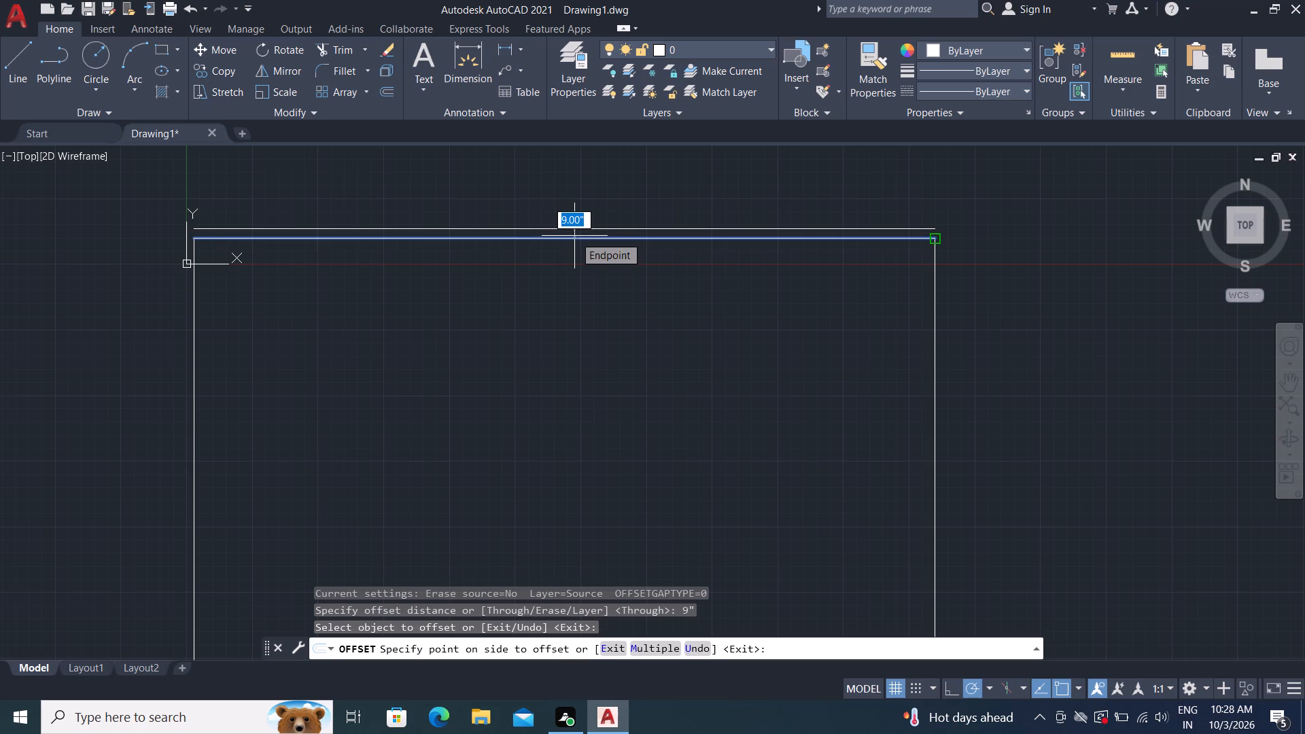
click(574, 270)
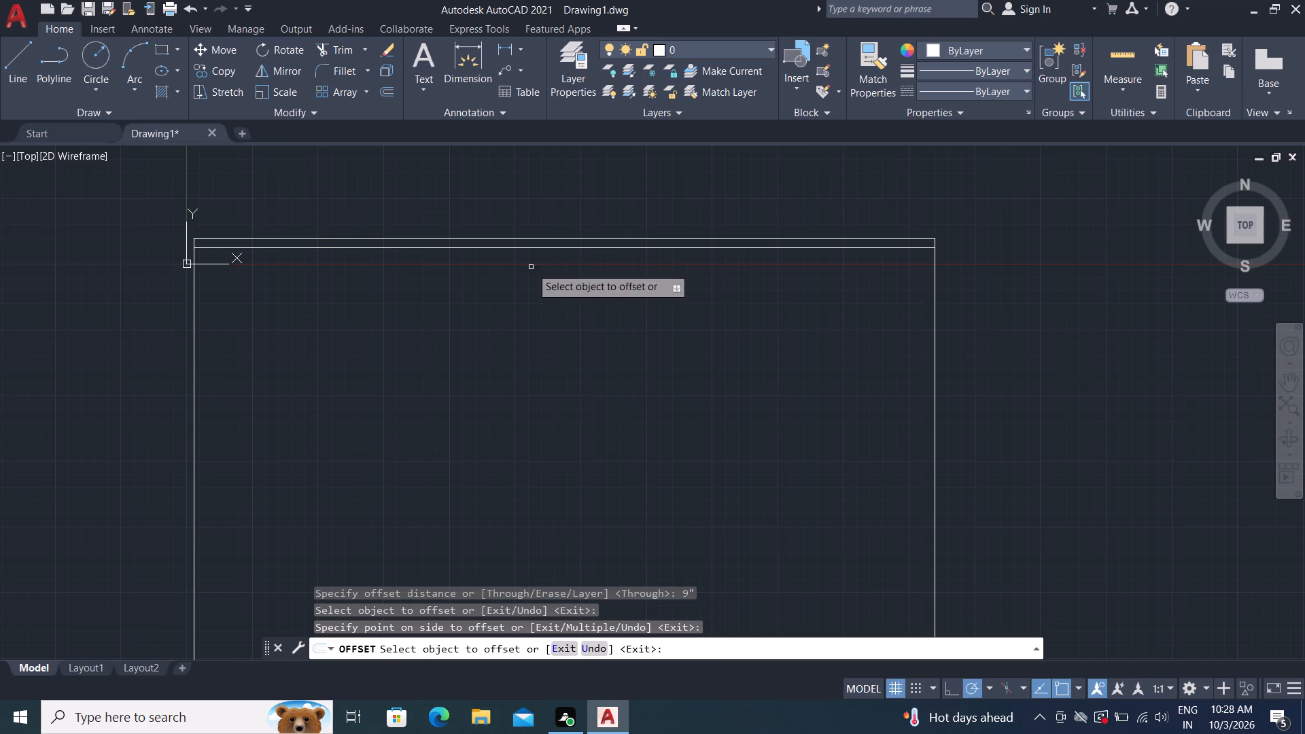
click(196, 306)
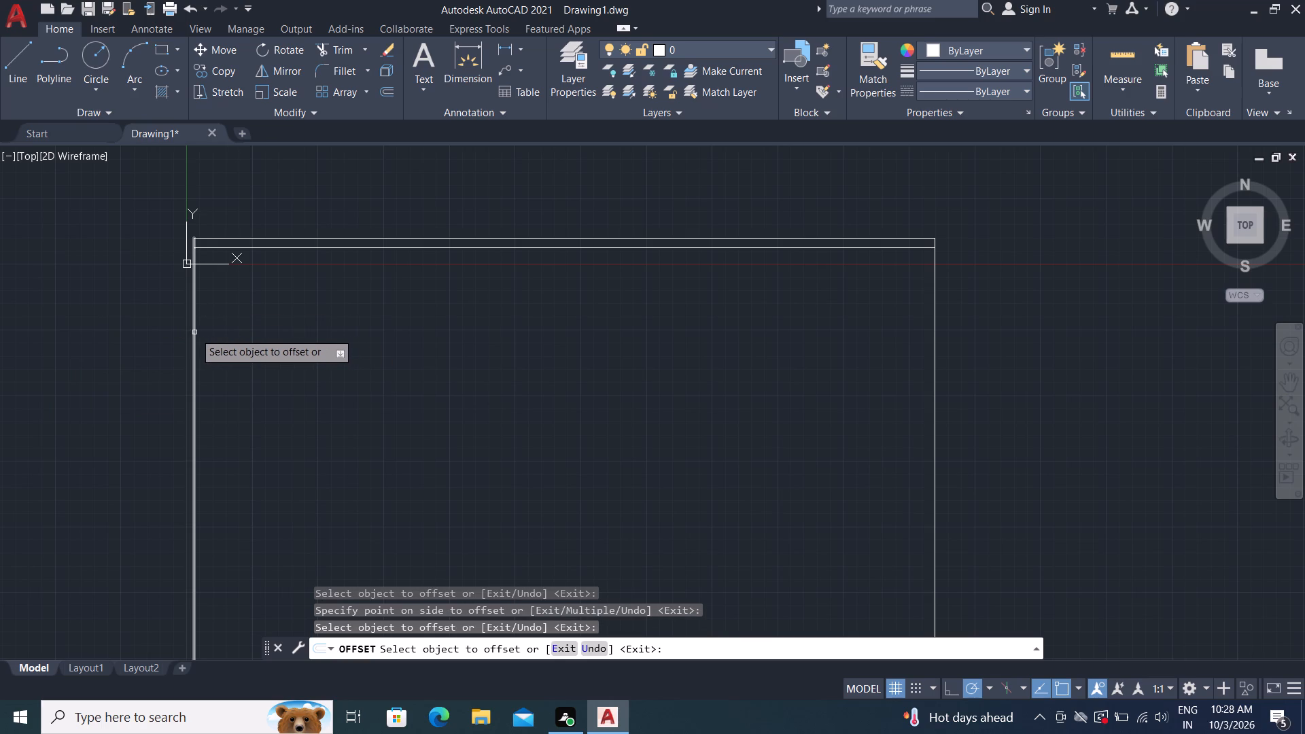
click(194, 332)
click(239, 340)
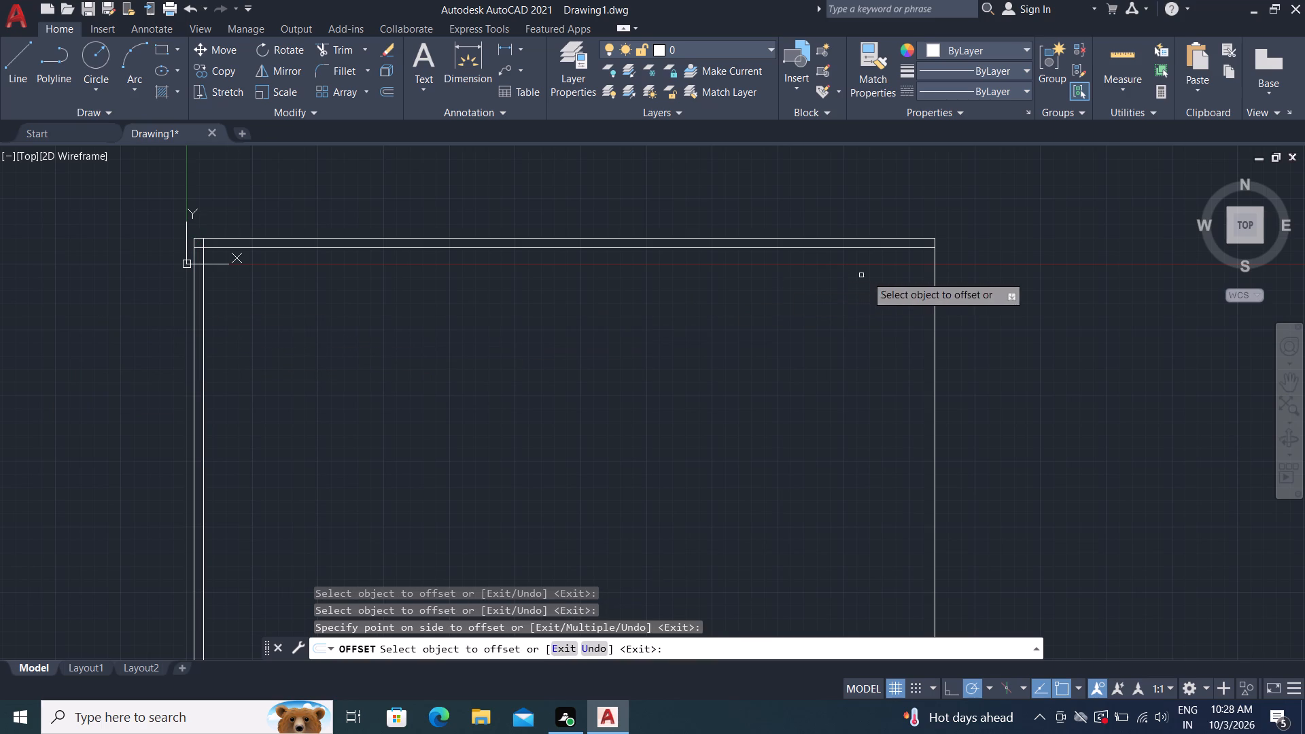
click(935, 290)
click(920, 292)
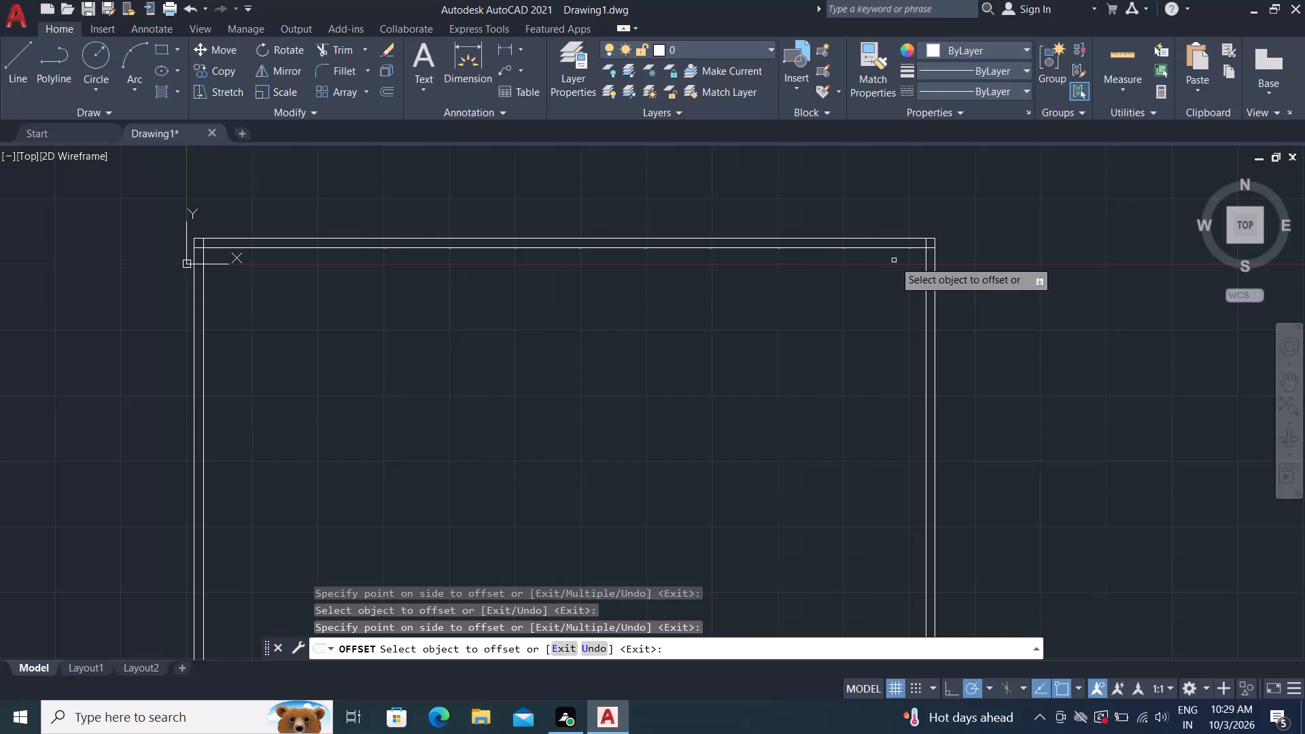
key(Escape)
Offset the outer top horizontal line 60' downward to form the bottom line of the outline.
text(O 60')
key(space)
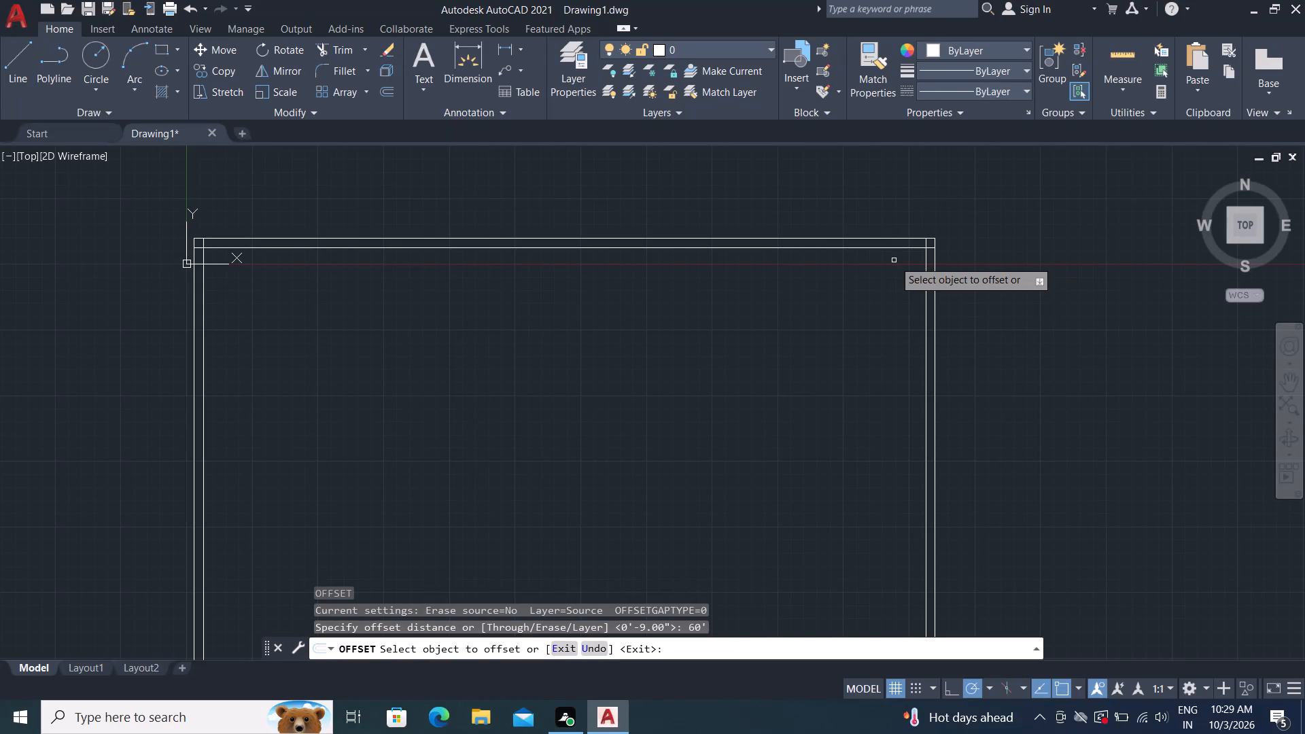
click(833, 237)
scroll(752, 417, down, 8)
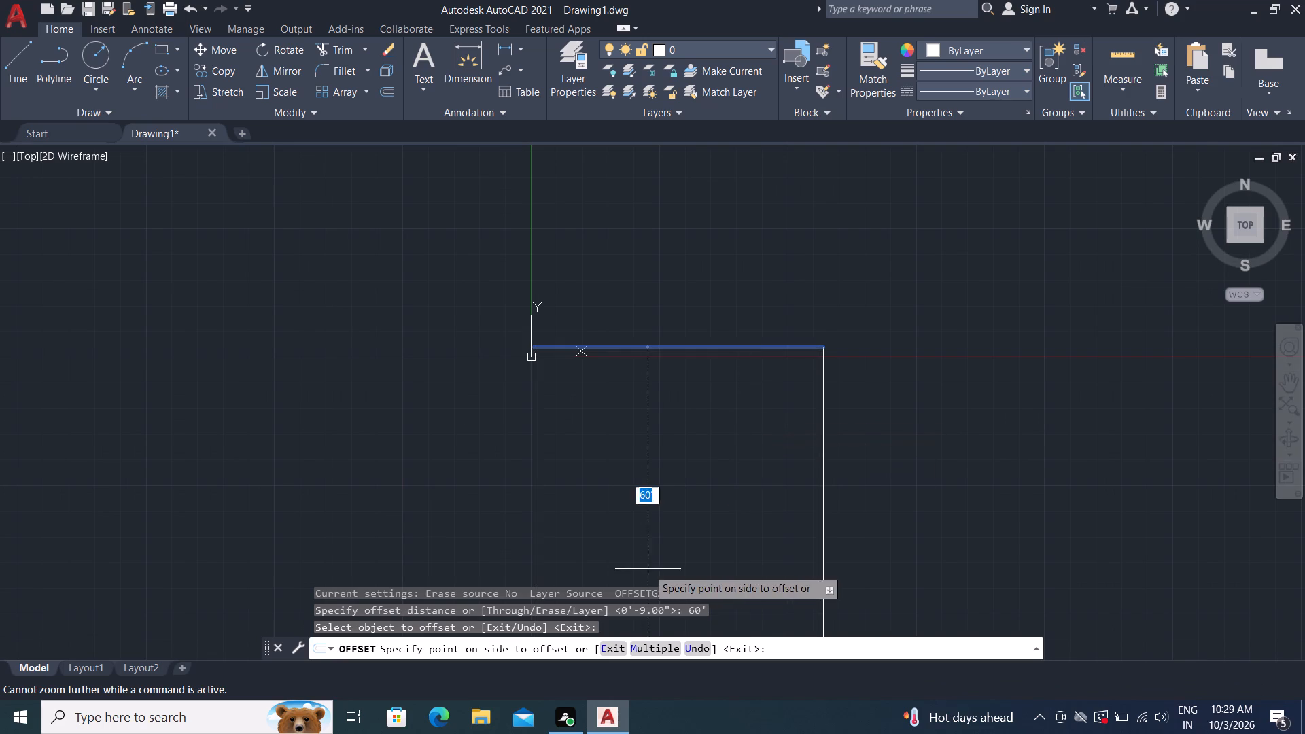
scroll(640, 529, down, 3)
scroll(664, 460, down, 2)
middle_drag(714, 413, 659, 331)
middle_drag(650, 304, 650, 299)
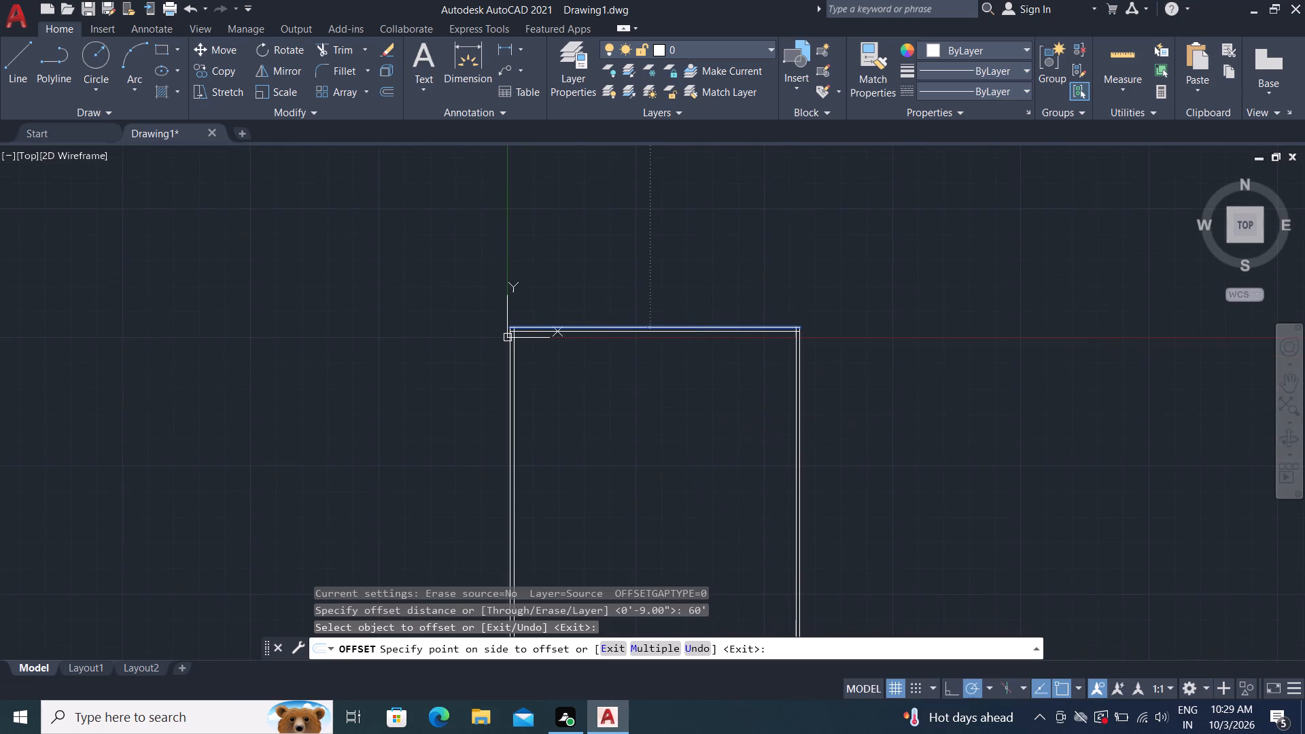
middle_drag(650, 299, 650, 298)
scroll(665, 359, down, 5)
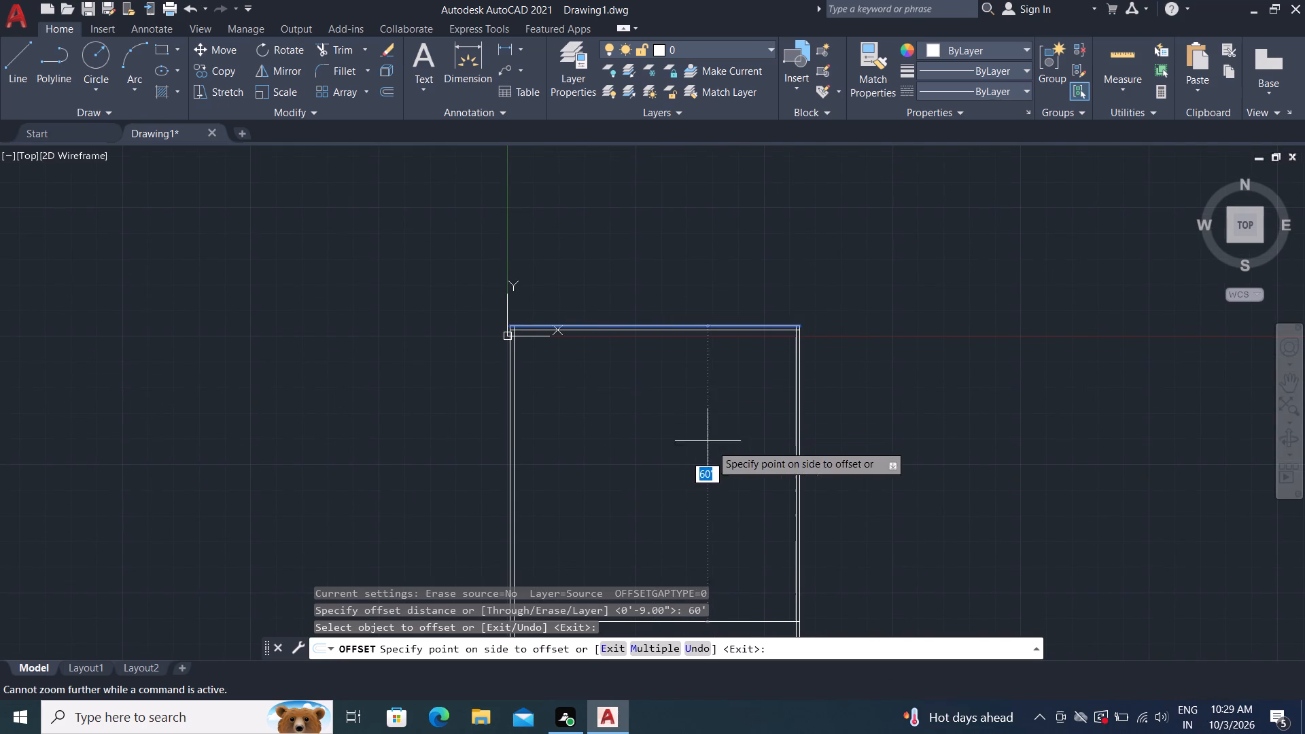
click(739, 474)
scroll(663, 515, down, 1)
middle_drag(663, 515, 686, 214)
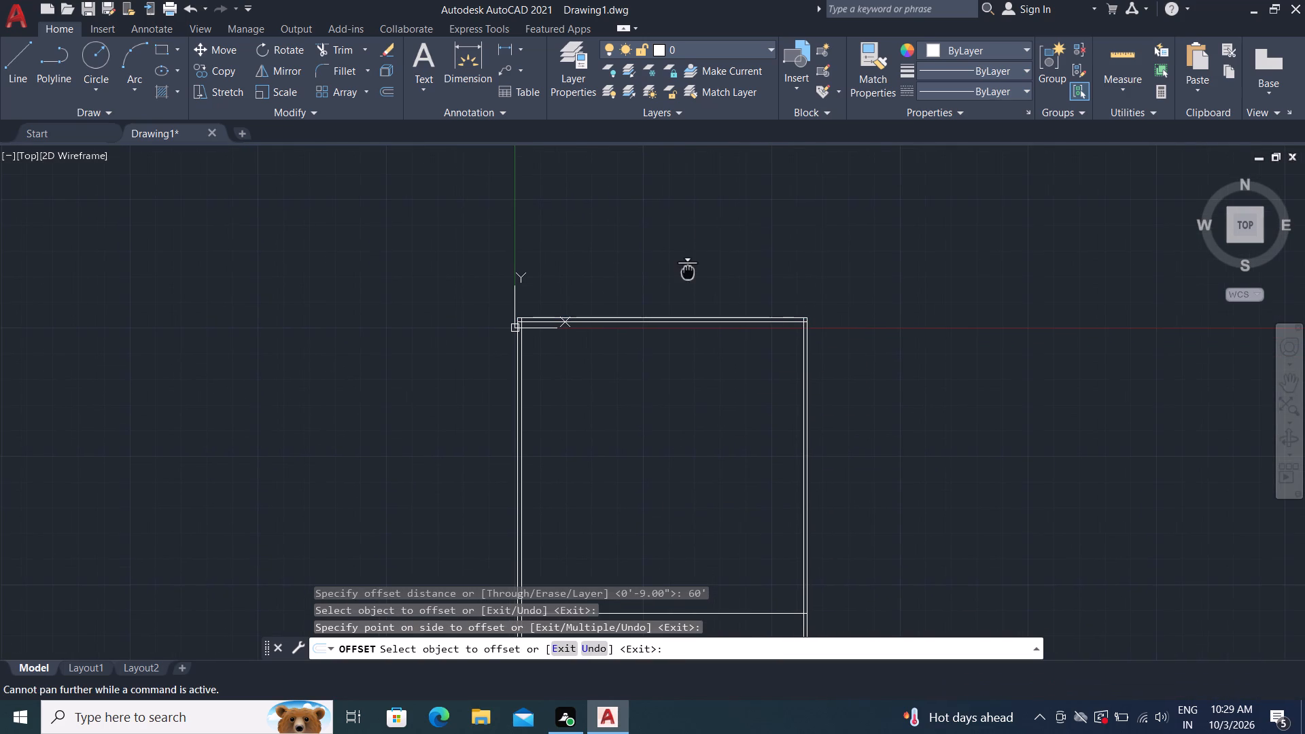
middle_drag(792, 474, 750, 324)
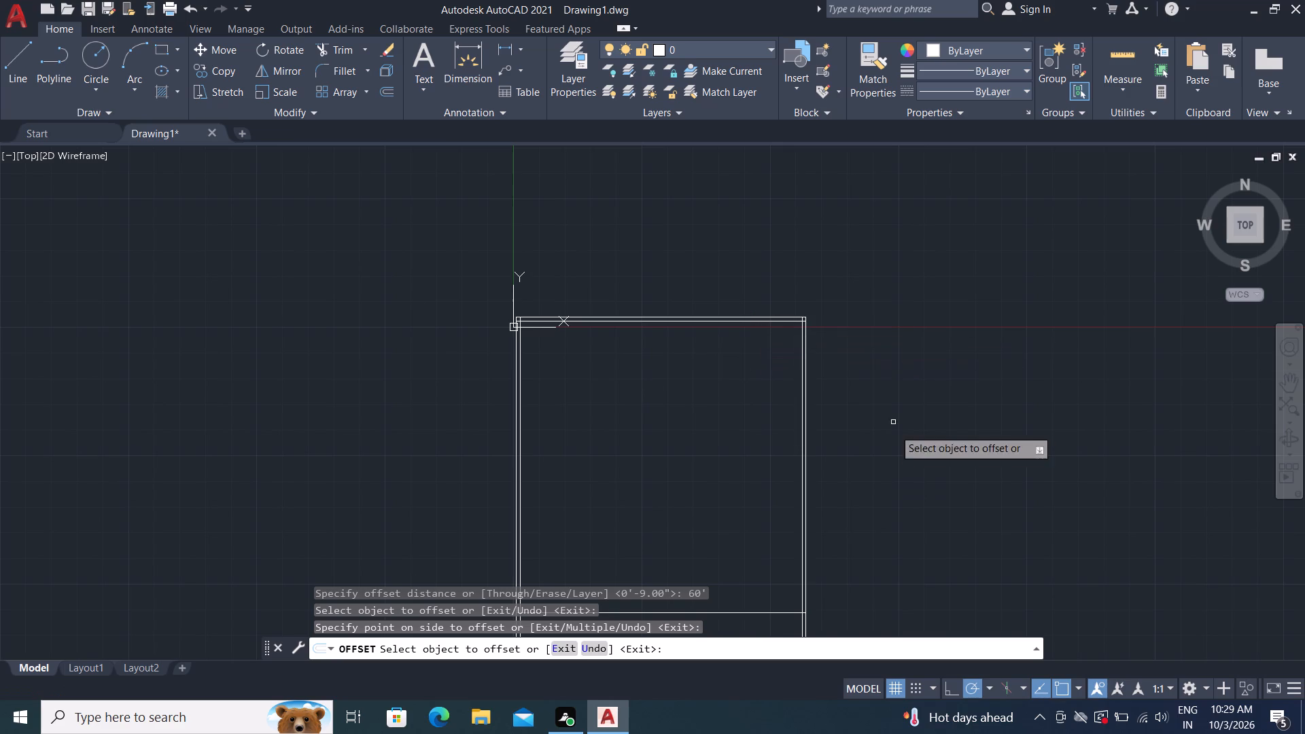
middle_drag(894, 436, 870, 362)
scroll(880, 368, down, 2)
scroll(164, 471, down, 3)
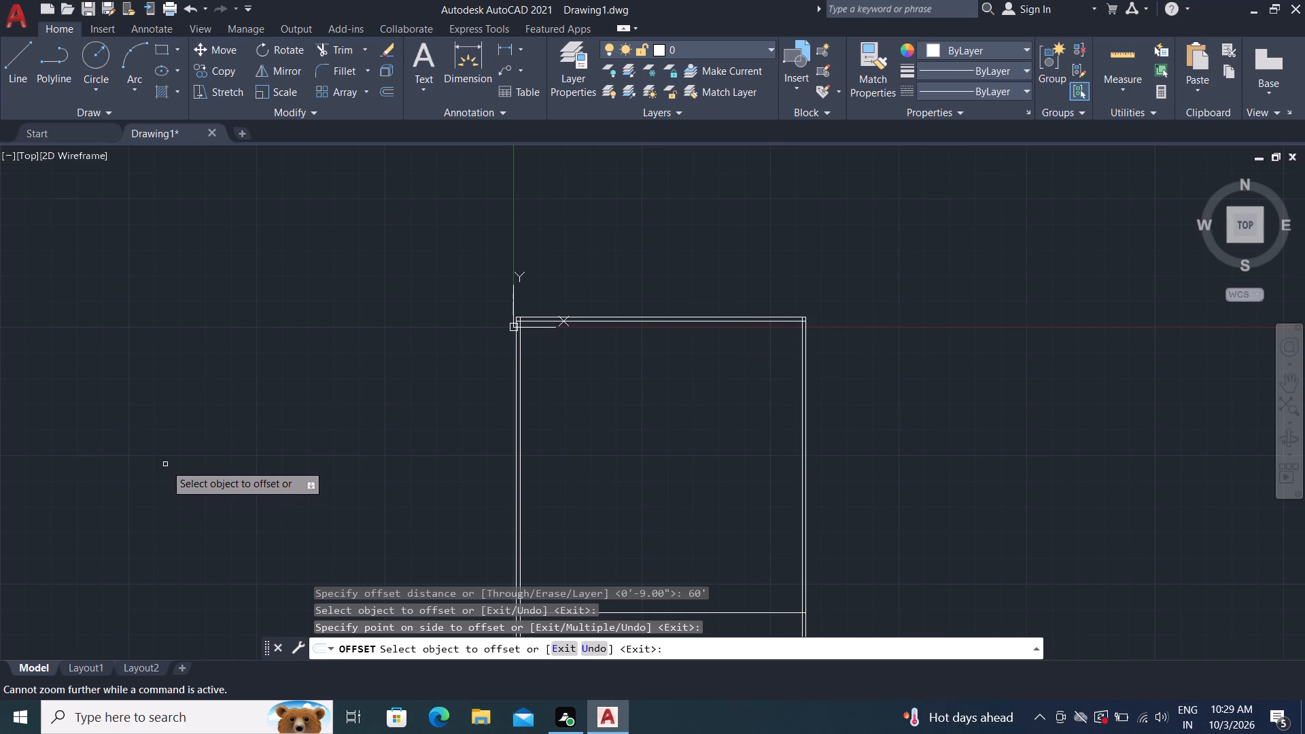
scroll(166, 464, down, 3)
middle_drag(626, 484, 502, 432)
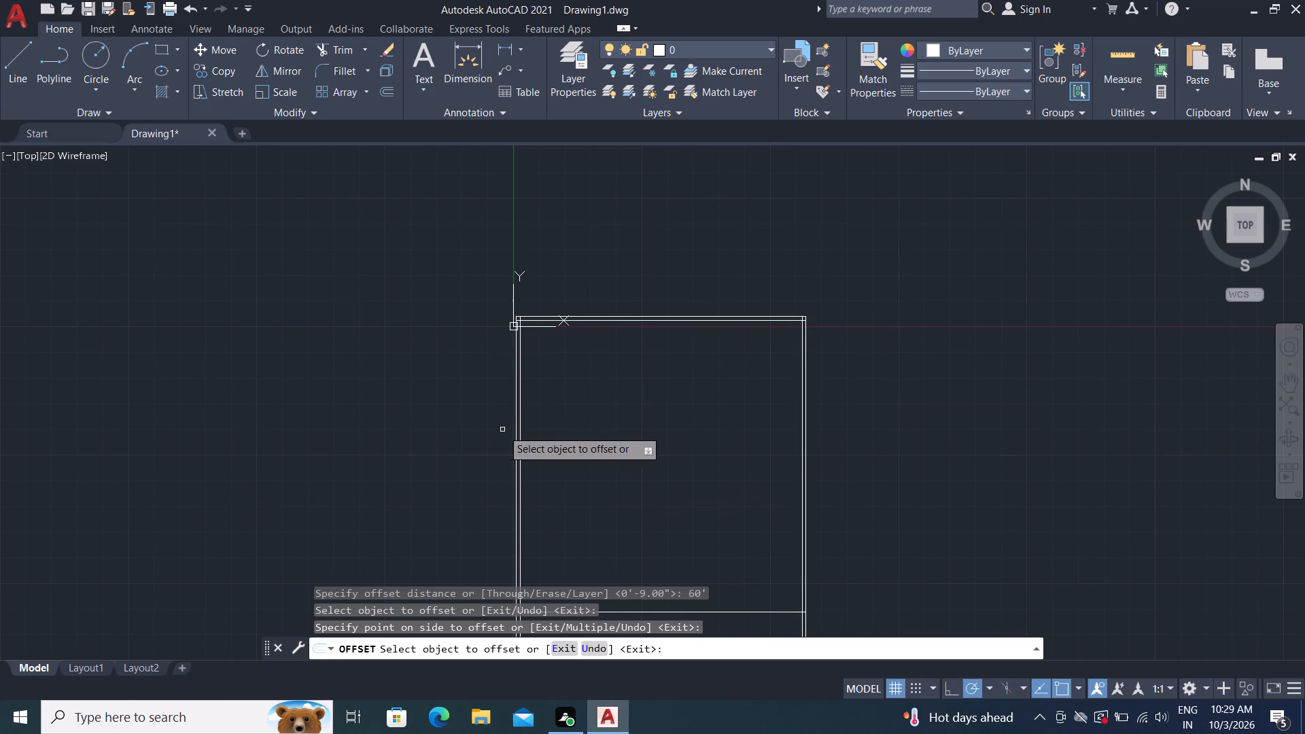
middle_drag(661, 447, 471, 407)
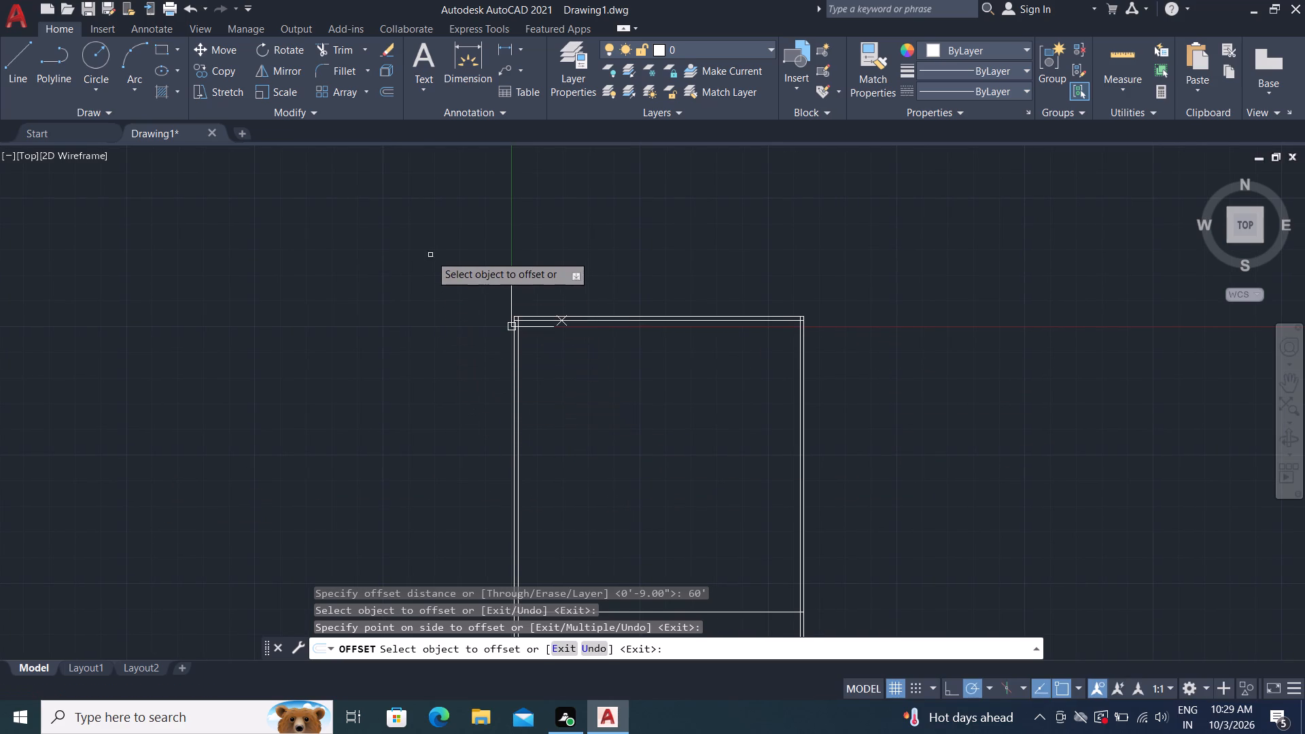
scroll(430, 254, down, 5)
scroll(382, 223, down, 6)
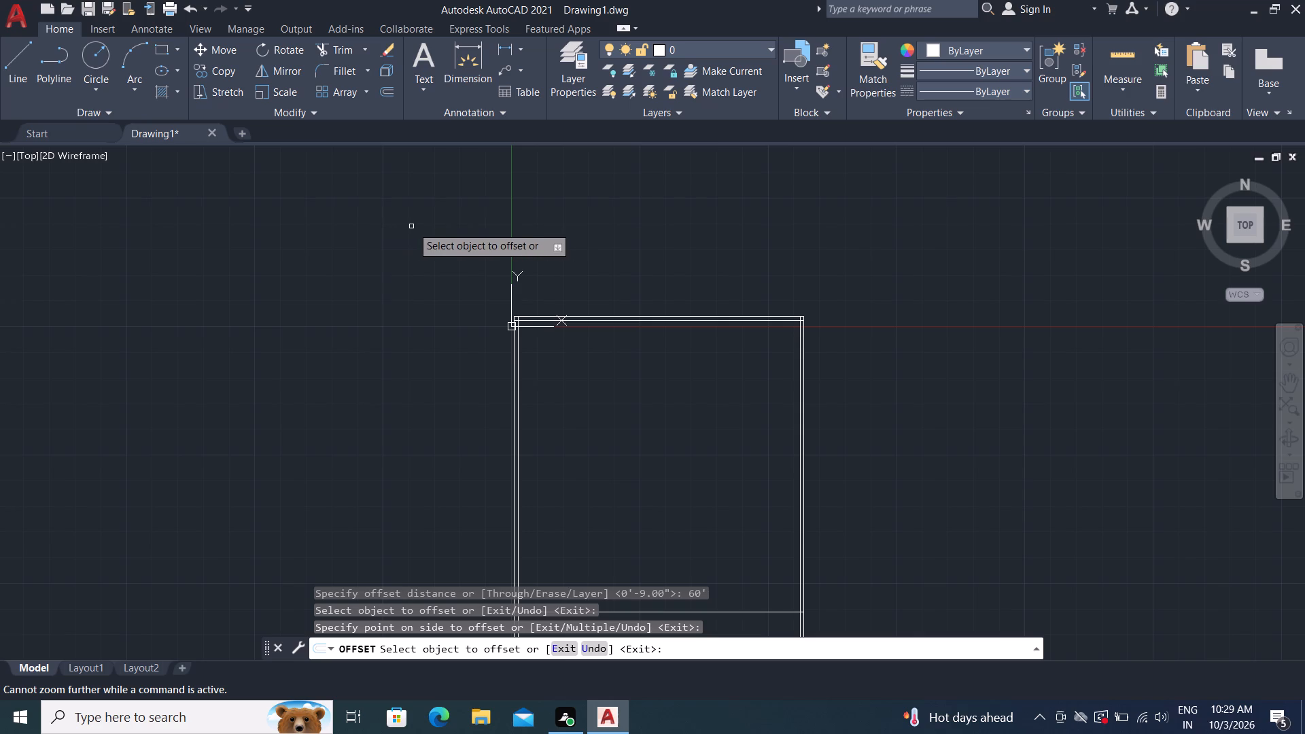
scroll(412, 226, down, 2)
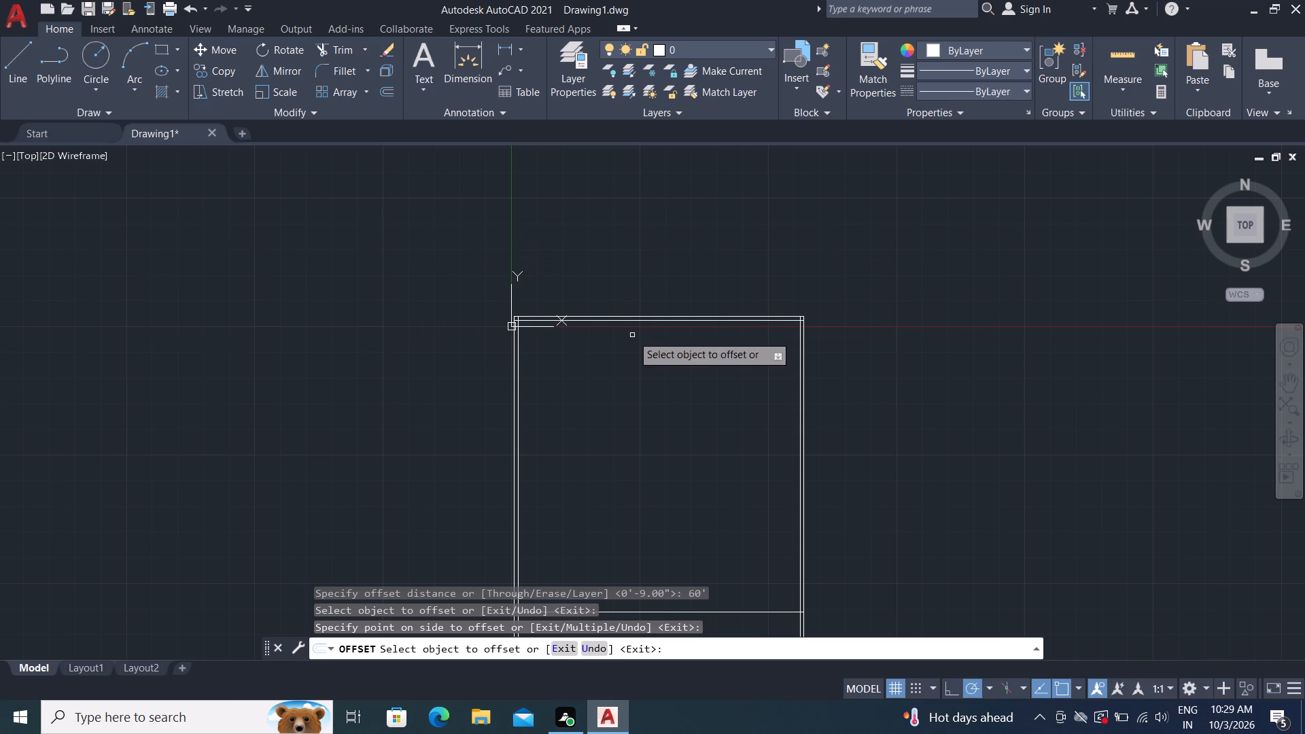
Trim away the parts of all four vertical lines that extend below the bottom horizontal line.
key(Escape)
scroll(665, 385, down, 3)
middle_drag(708, 422, 691, 383)
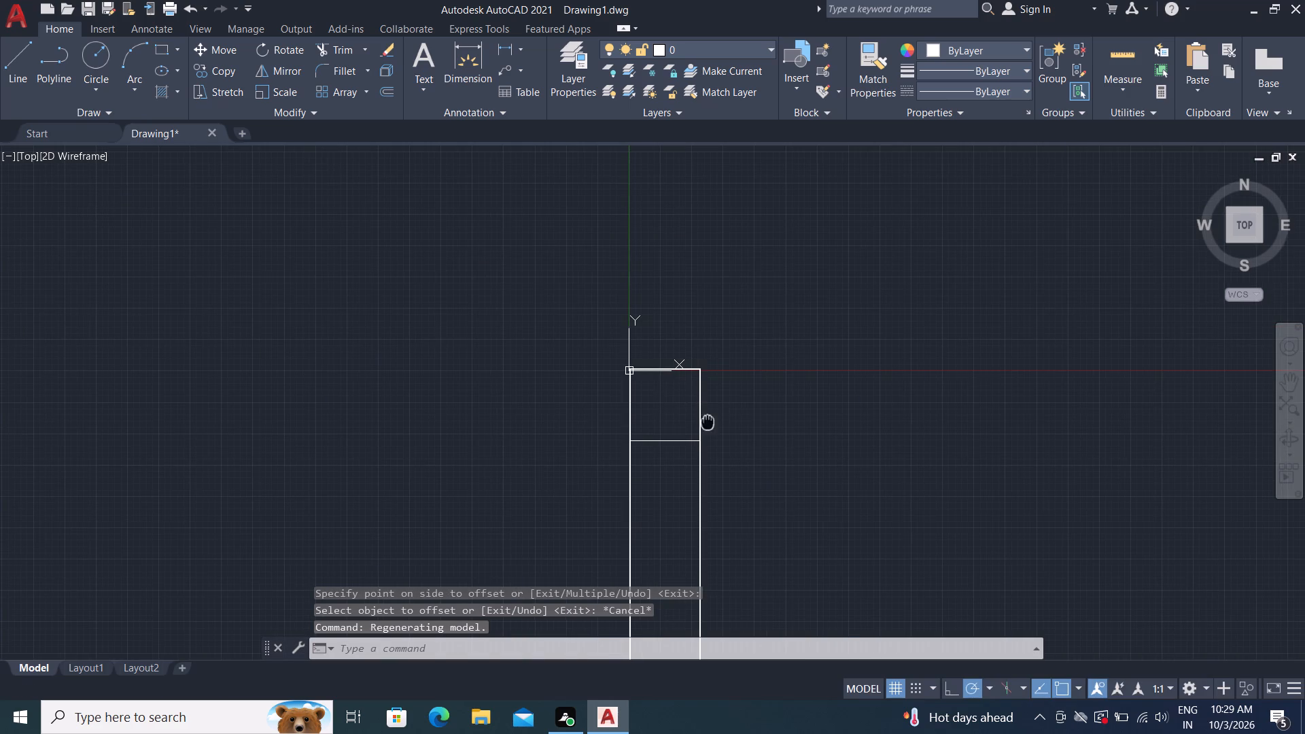
scroll(593, 250, up, 3)
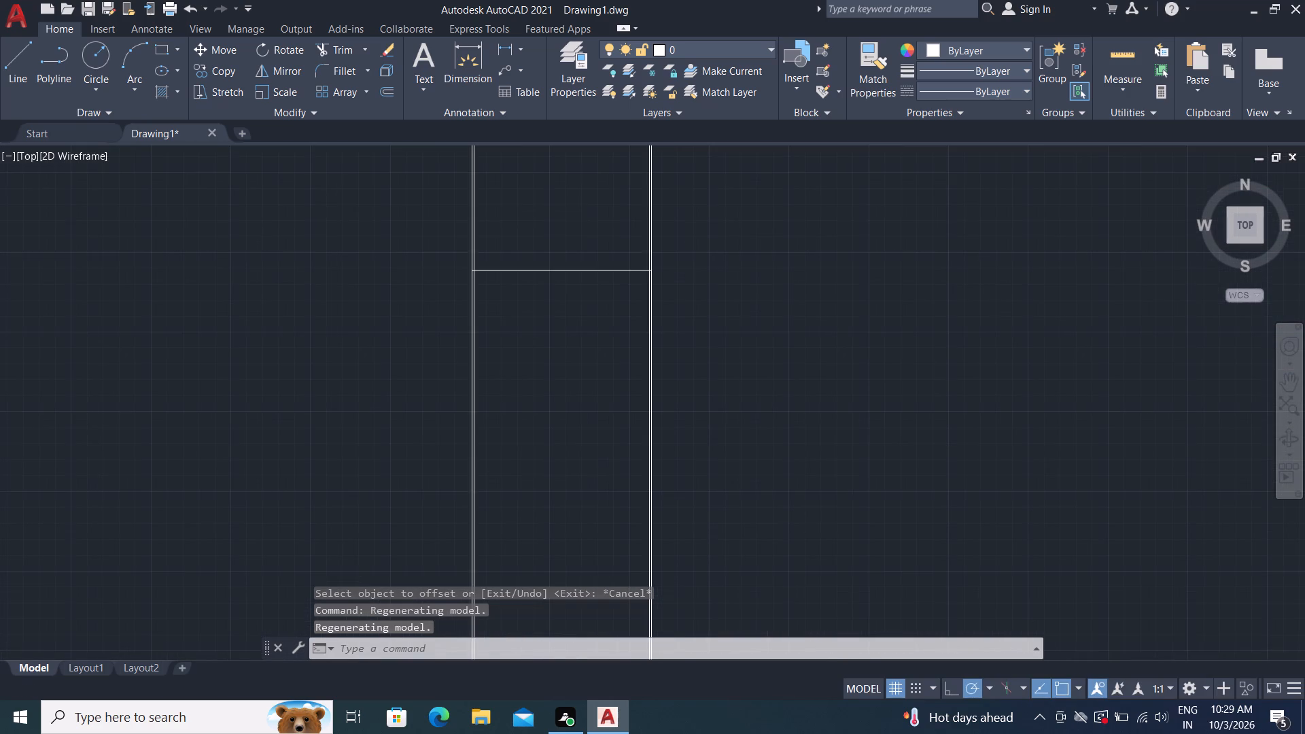
key(Escape)
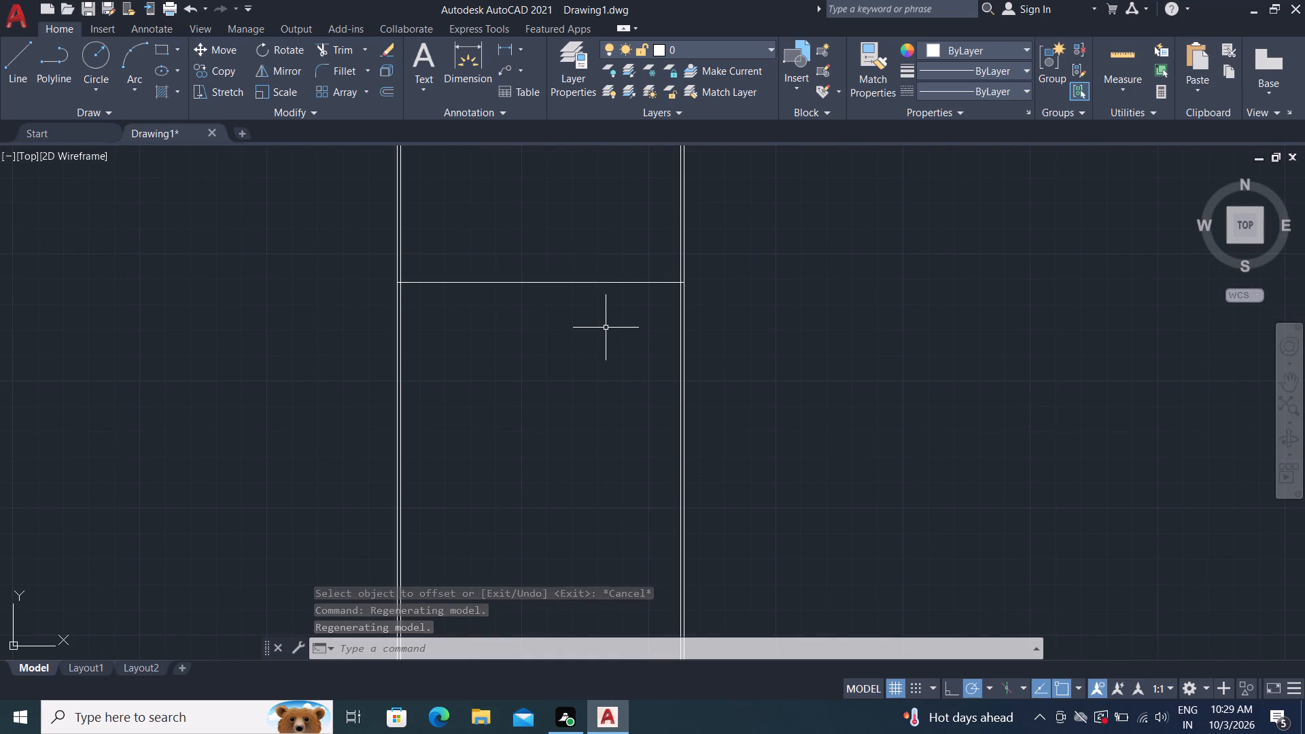
text(TR)
key(space)
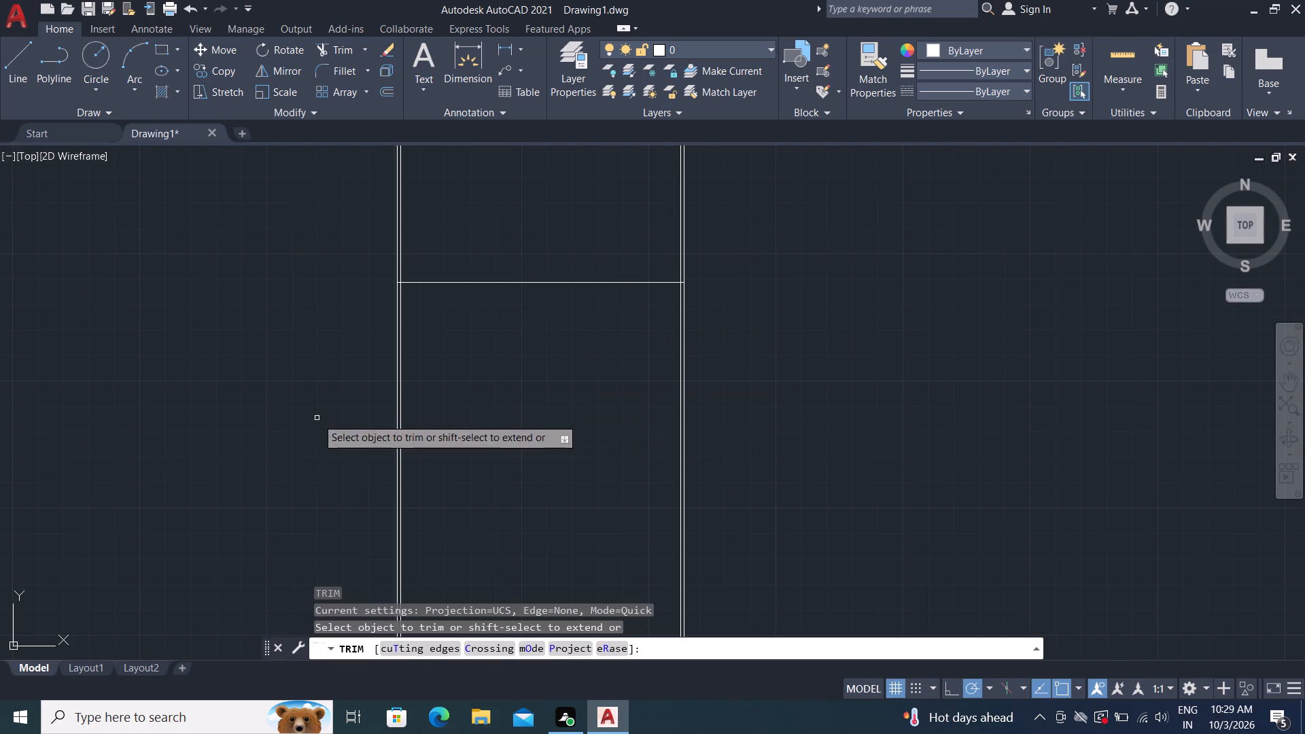
drag(317, 418, 795, 453)
key(Escape)
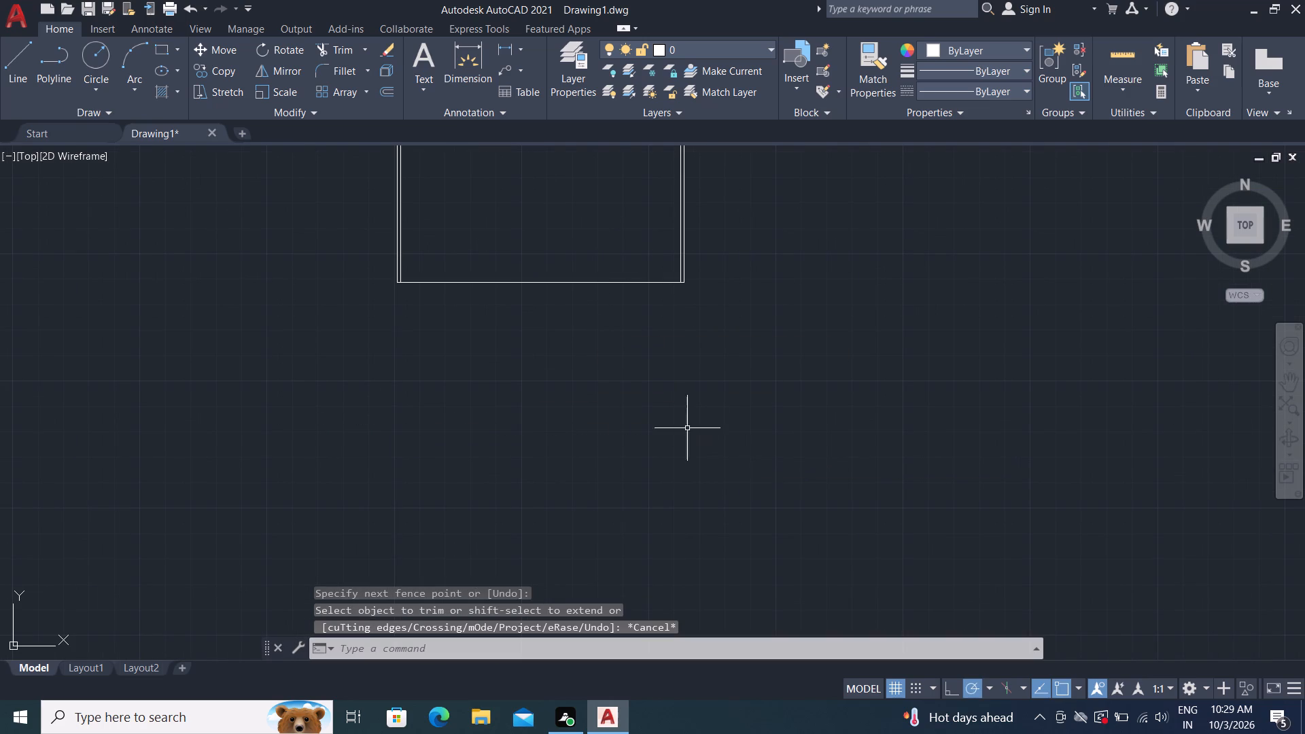
Trim the overhanging ends of the inner horizontal and inner vertical lines at the outline's upper-left corner.
middle_drag(672, 418, 714, 711)
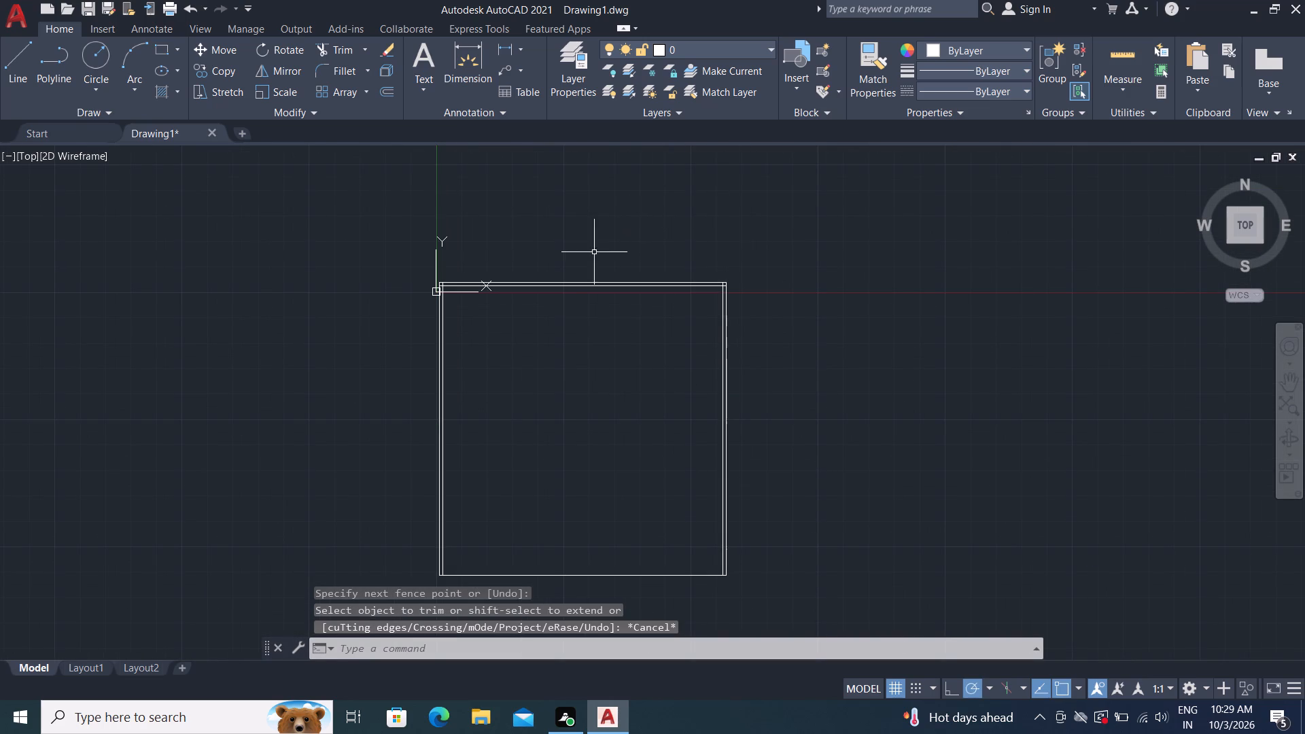
scroll(572, 290, up, 3)
middle_drag(573, 291, 644, 298)
scroll(644, 298, up, 1)
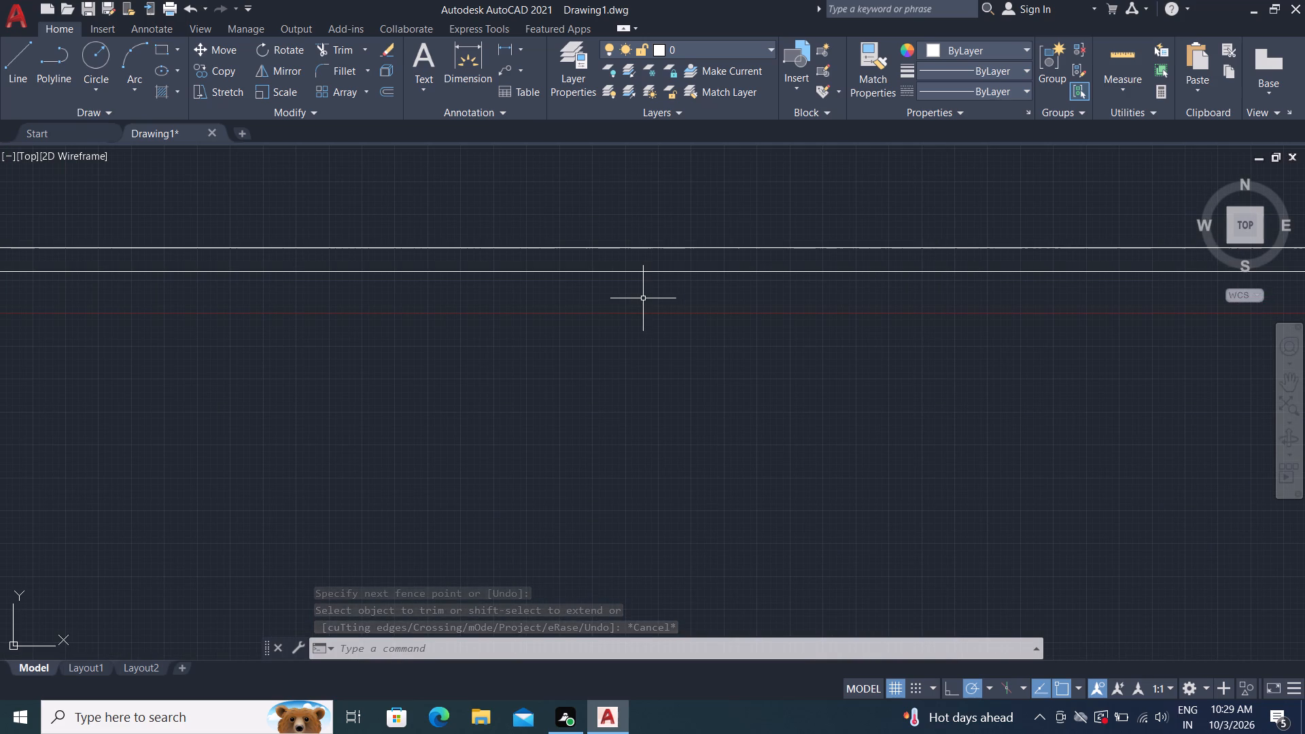
text(TR)
key(space)
scroll(571, 309, down, 3)
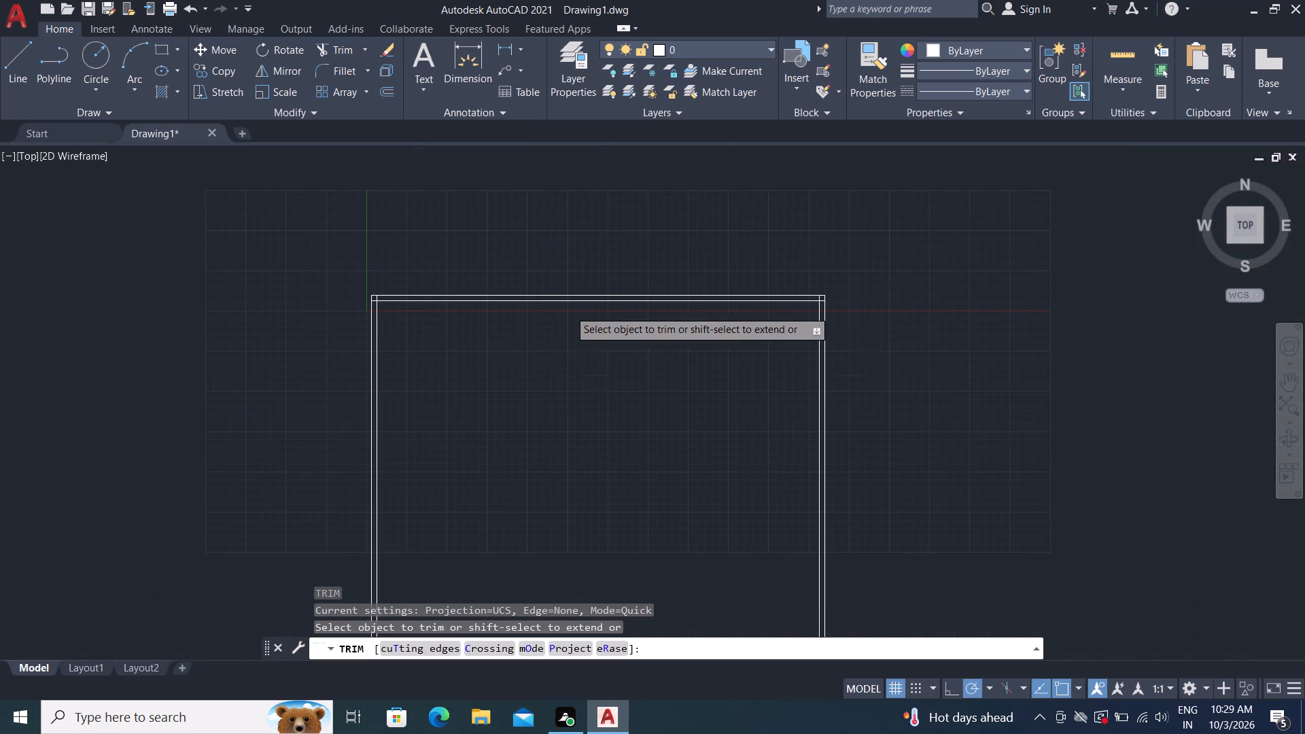
scroll(375, 306, up, 6)
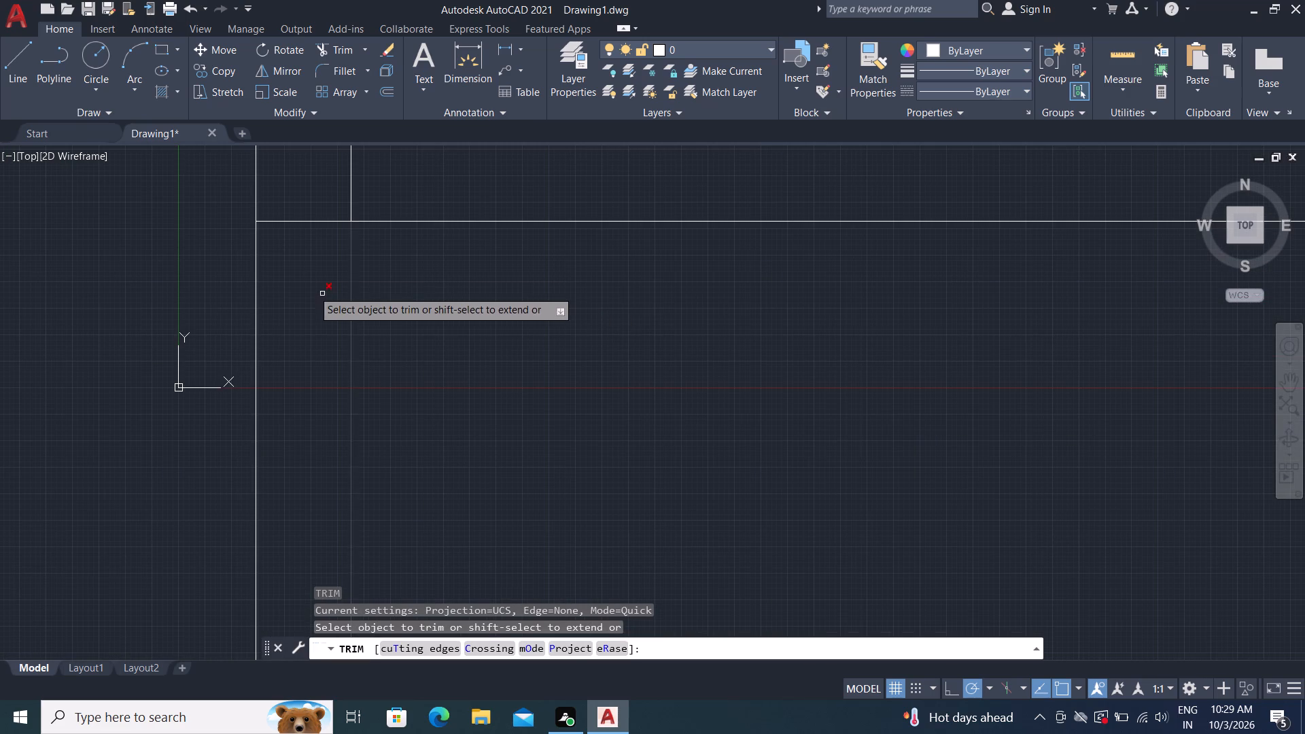
drag(304, 272, 398, 155)
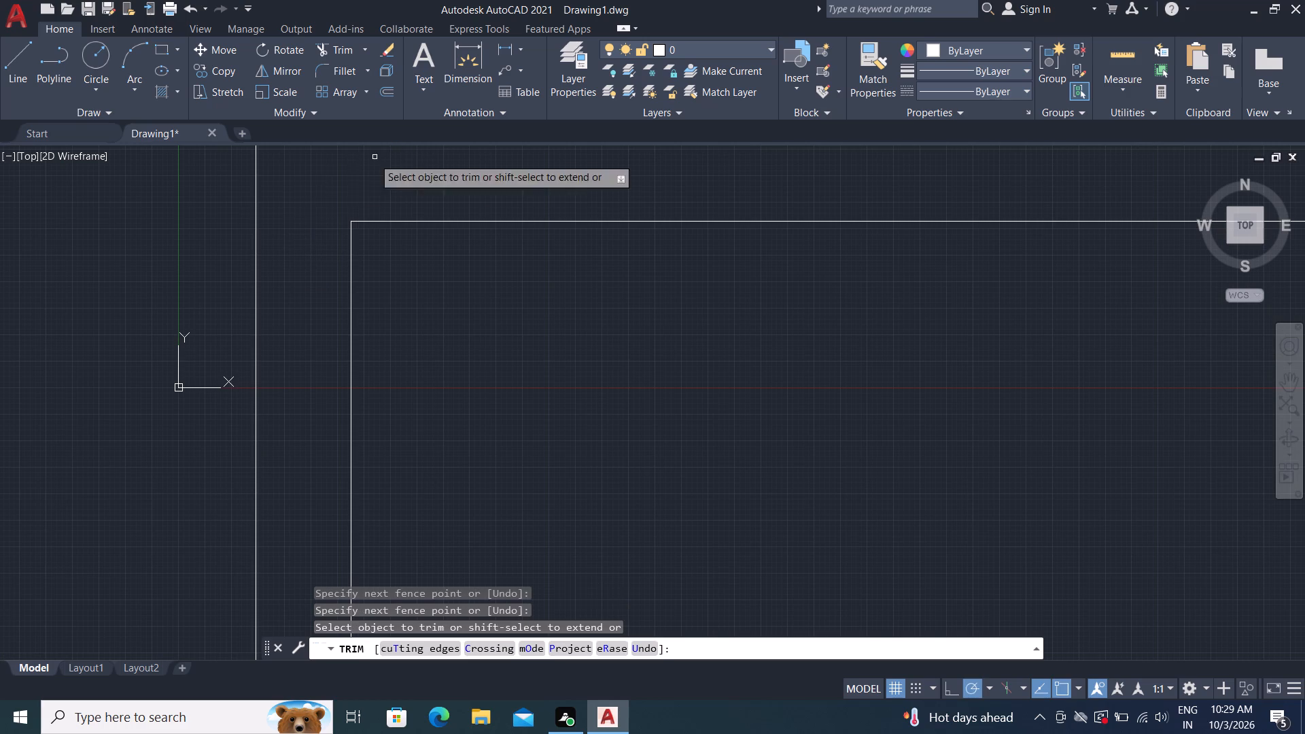
Trim both right-side vertical lines between the outer and inner top lines at the outline's upper-right corner.
scroll(247, 184, down, 1)
scroll(92, 217, down, 6)
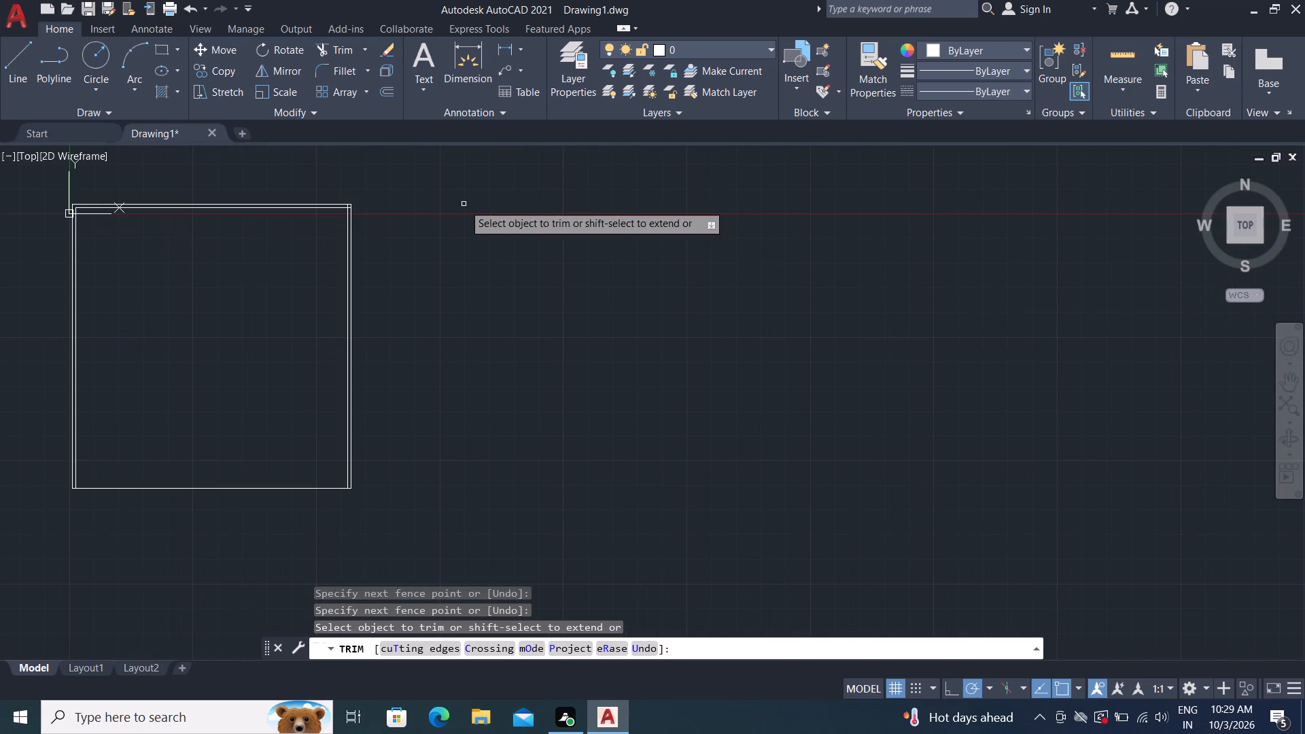
scroll(392, 198, up, 6)
middle_drag(375, 200, 387, 201)
scroll(375, 200, up, 1)
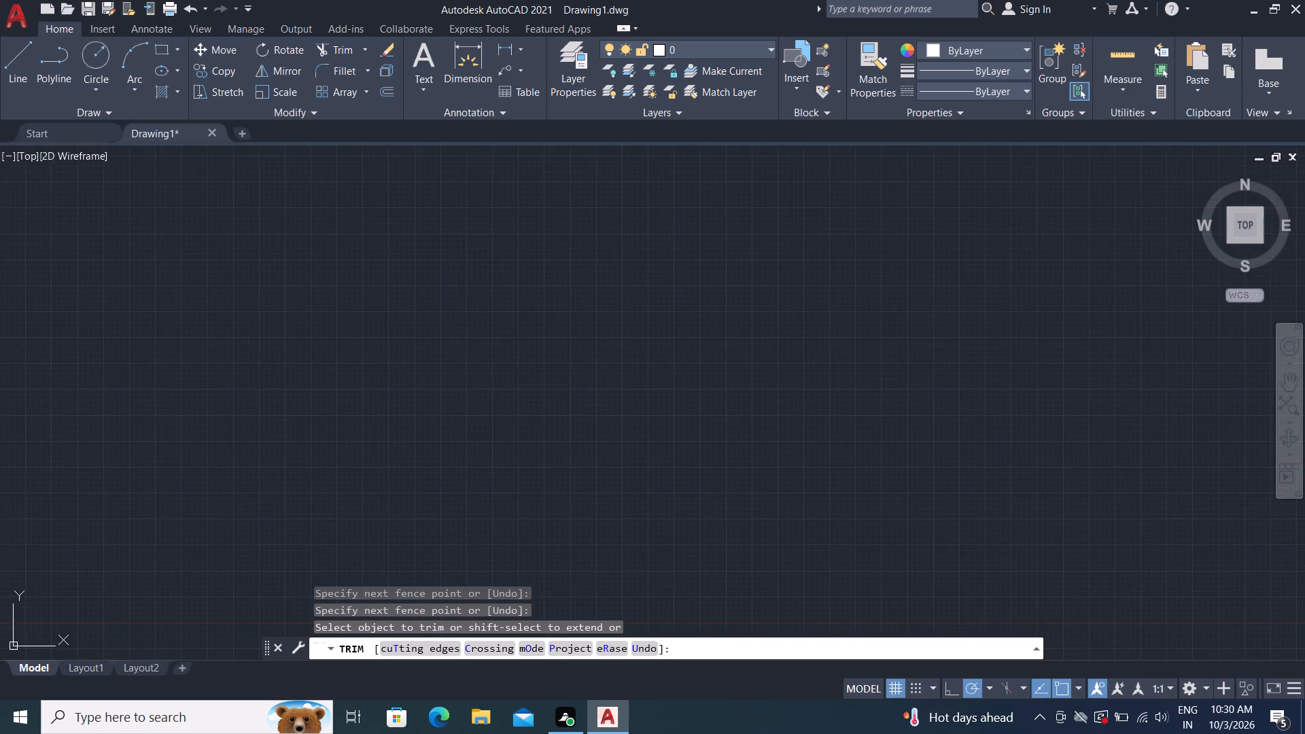
middle_drag(387, 201, 1111, 174)
scroll(778, 250, down, 3)
scroll(661, 273, up, 1)
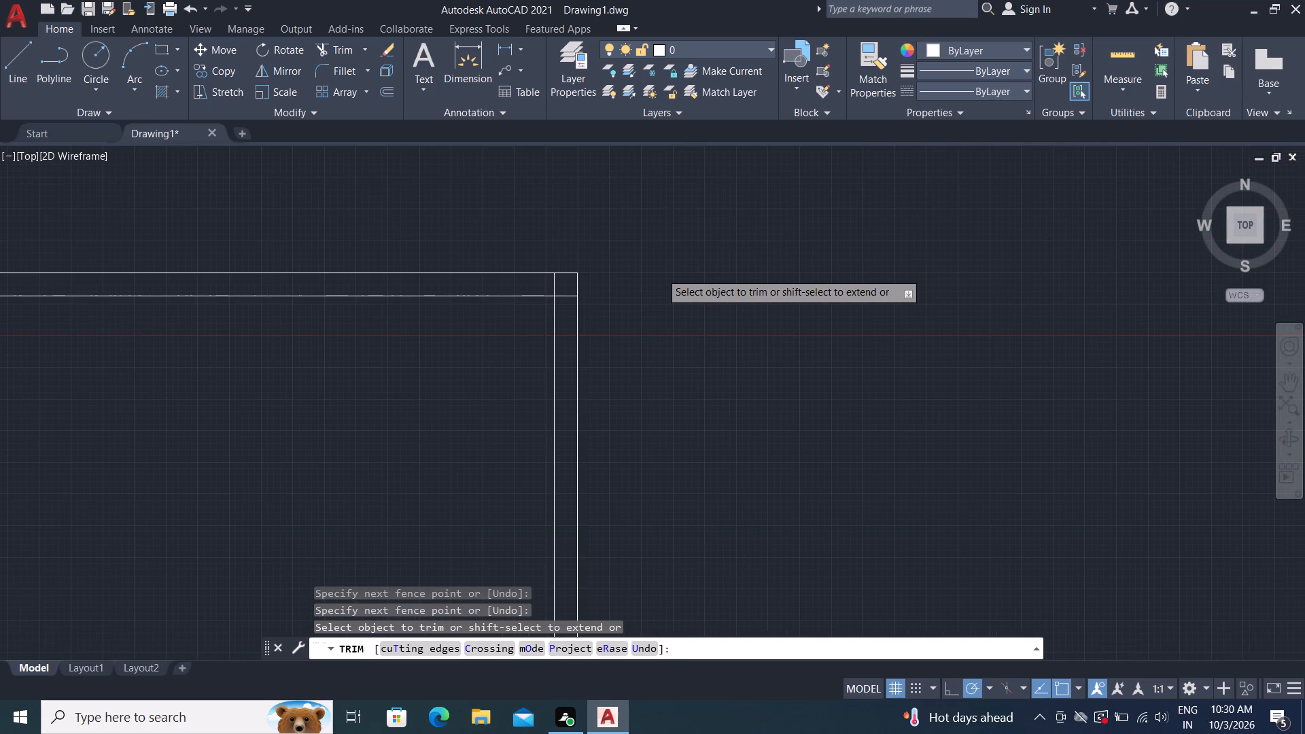
scroll(661, 273, up, 3)
middle_drag(661, 273, 1022, 245)
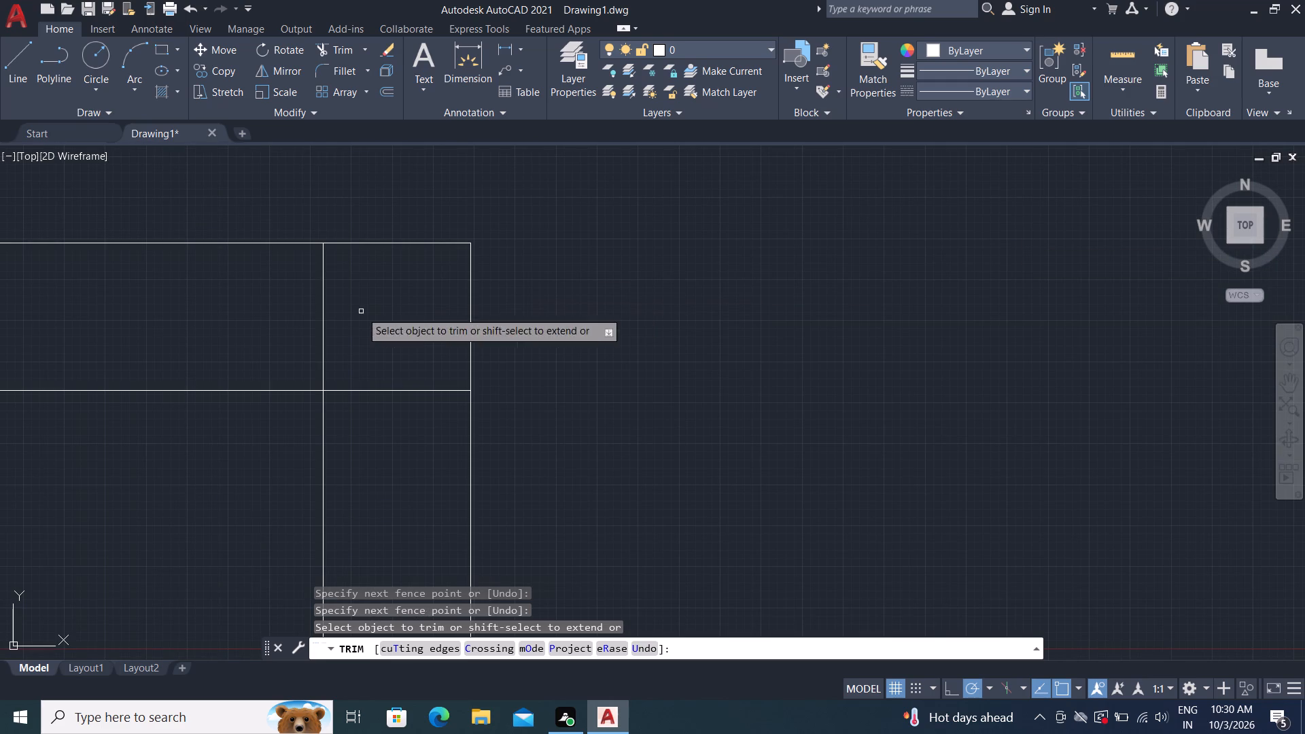
drag(266, 307, 547, 323)
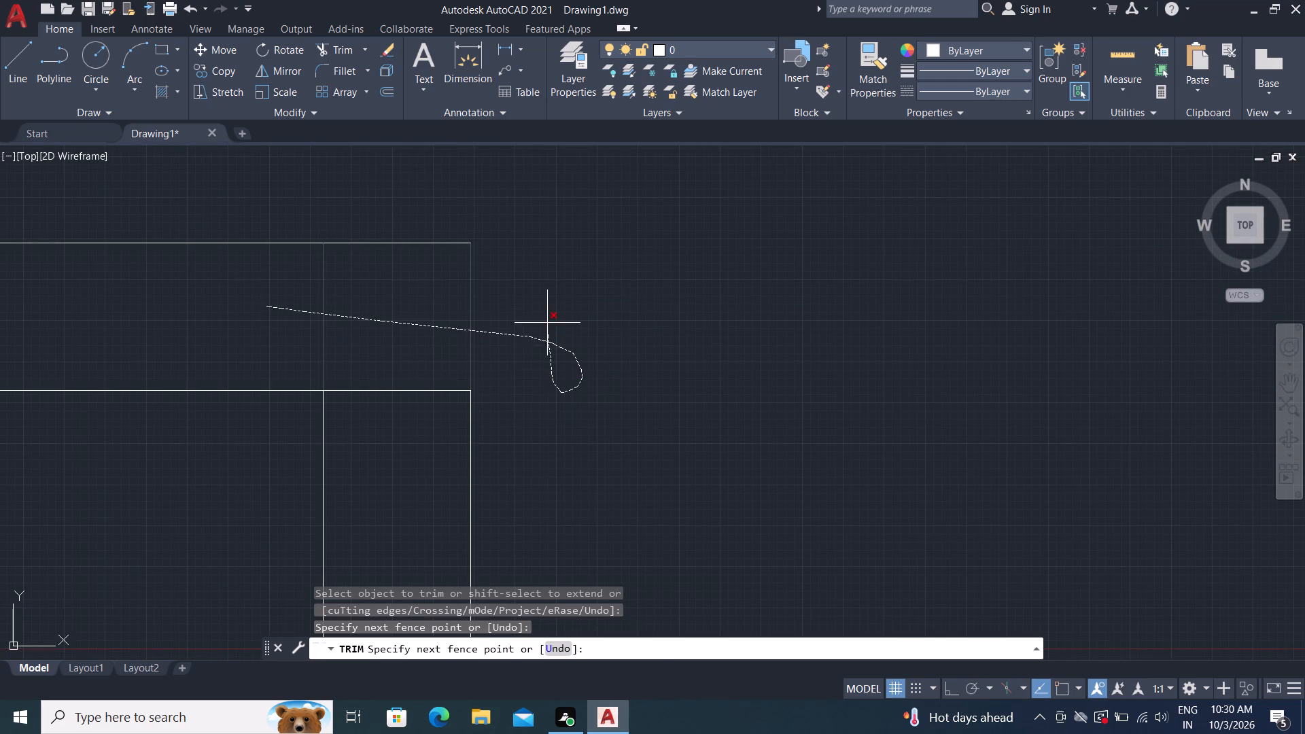
drag(547, 323, 507, 320)
Extend the outer right vertical line up to the outer top horizontal line.
key(e)
text(X)
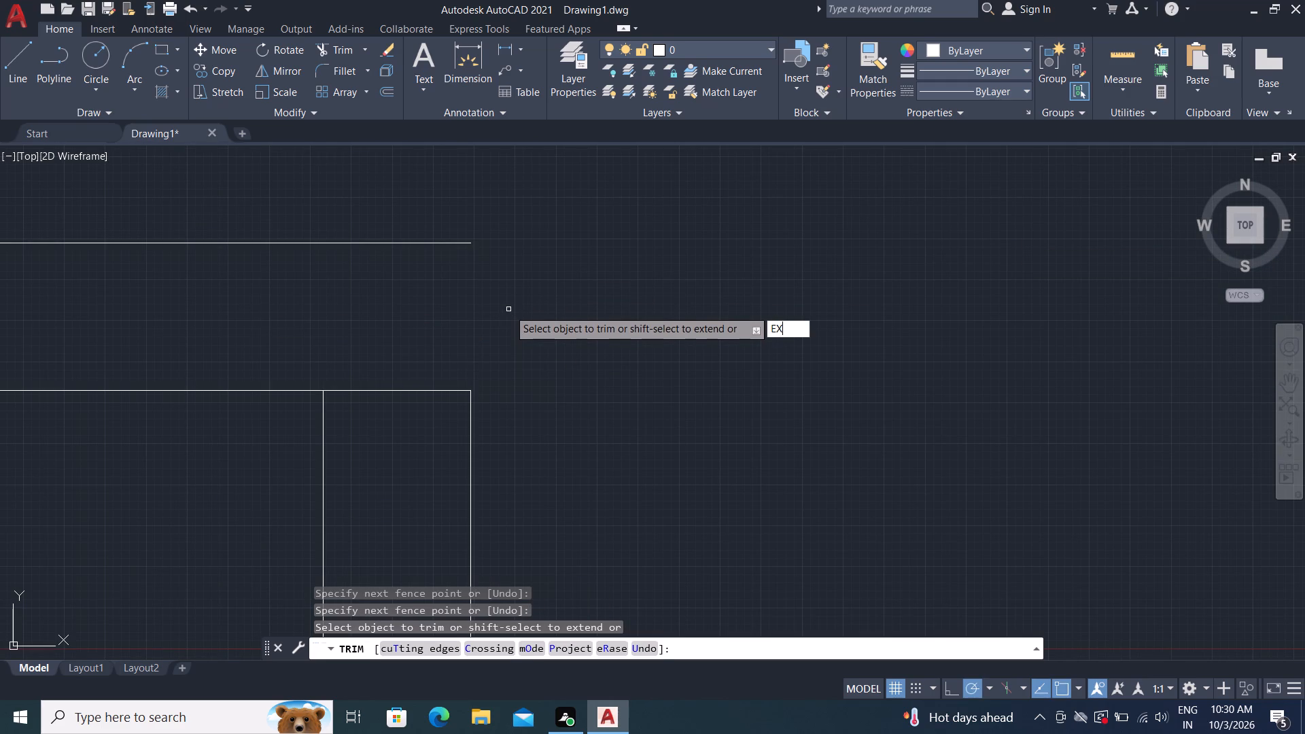
key(space)
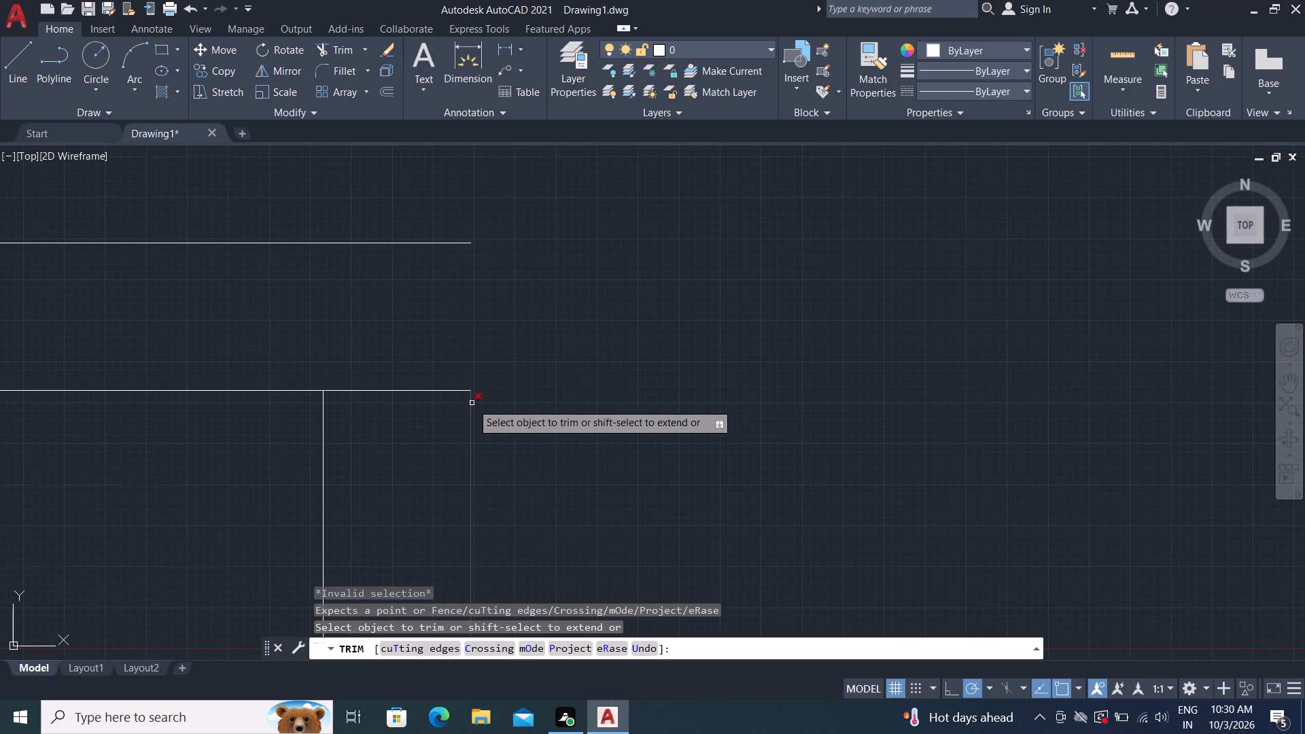
key(Escape)
key(Escape)
key(Escape)
text(EX)
key(space)
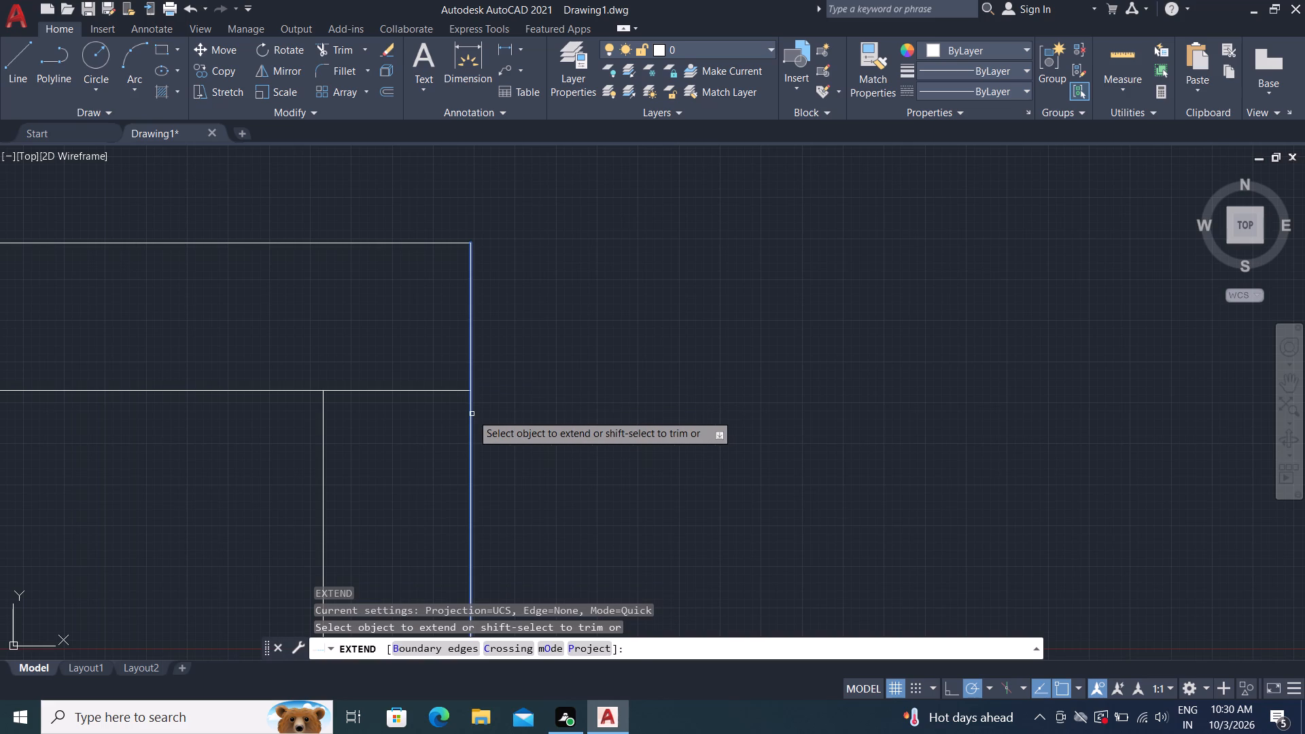
click(472, 413)
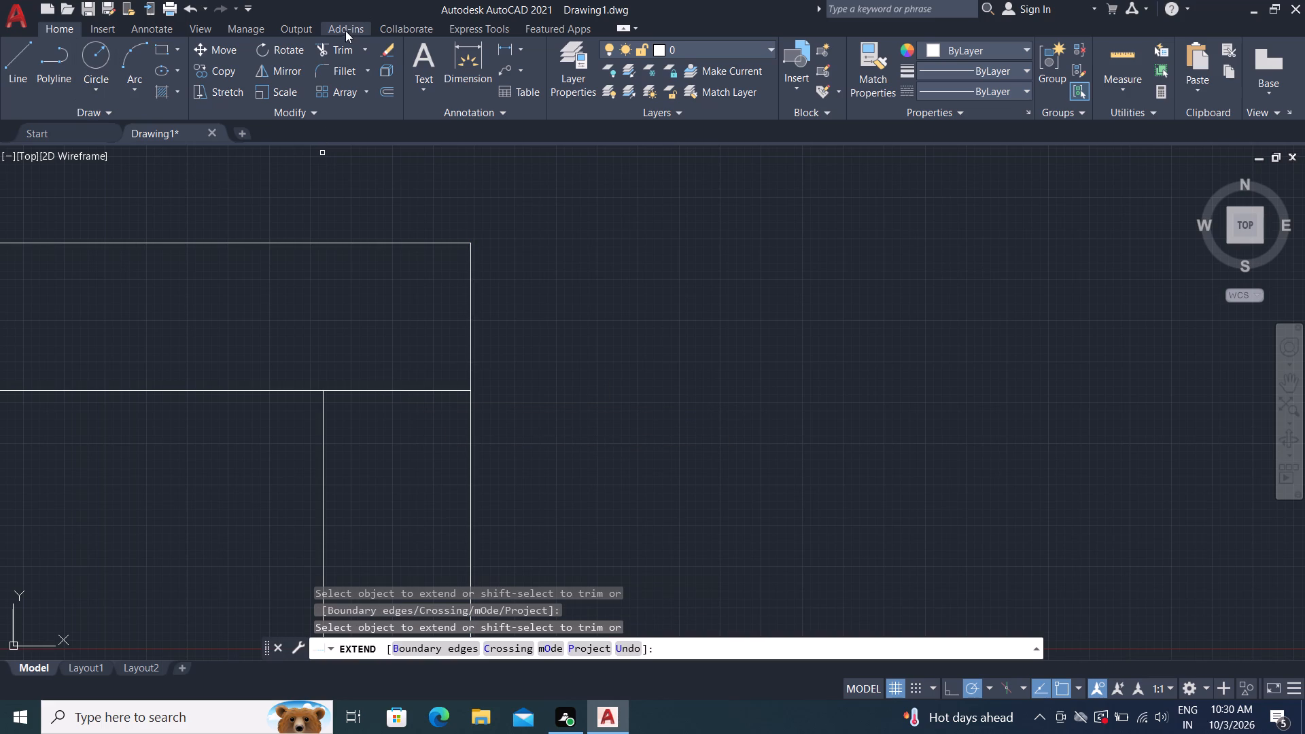
Trim the end of the inner top horizontal line that overhangs the inner right vertical line.
click(318, 49)
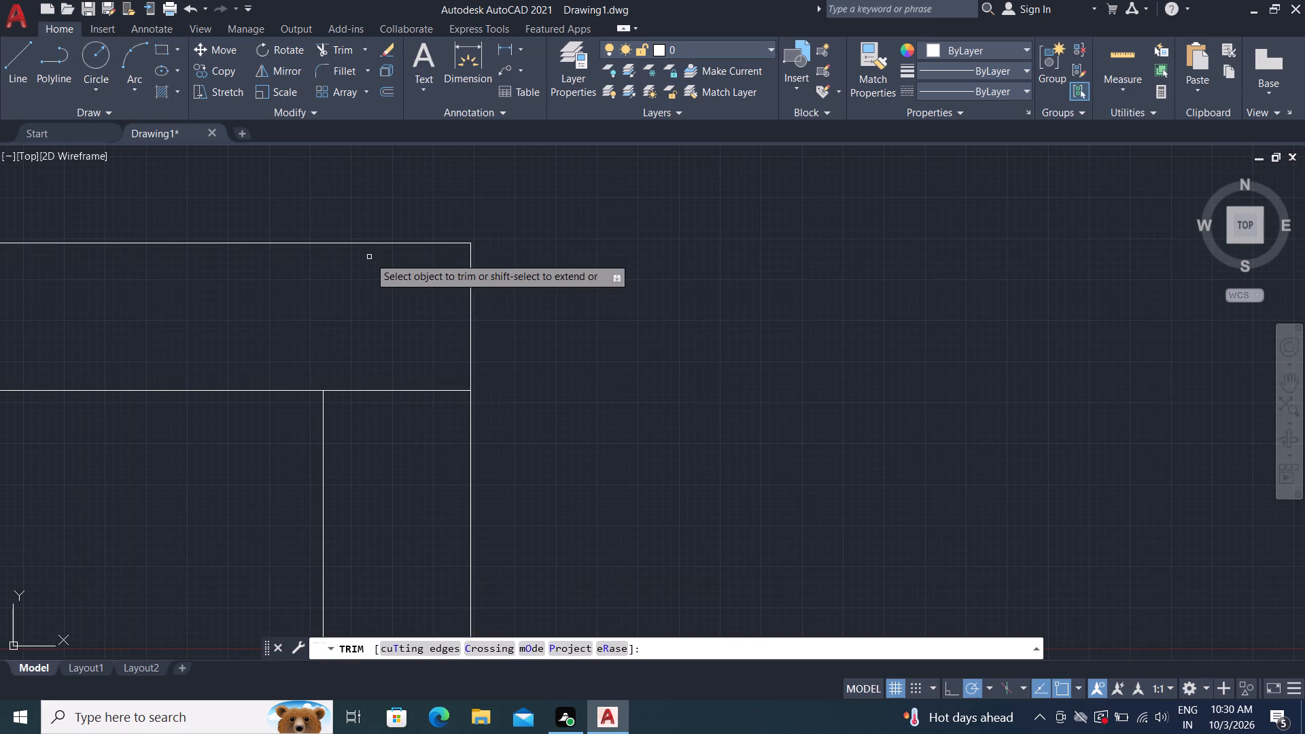
drag(373, 306, 382, 411)
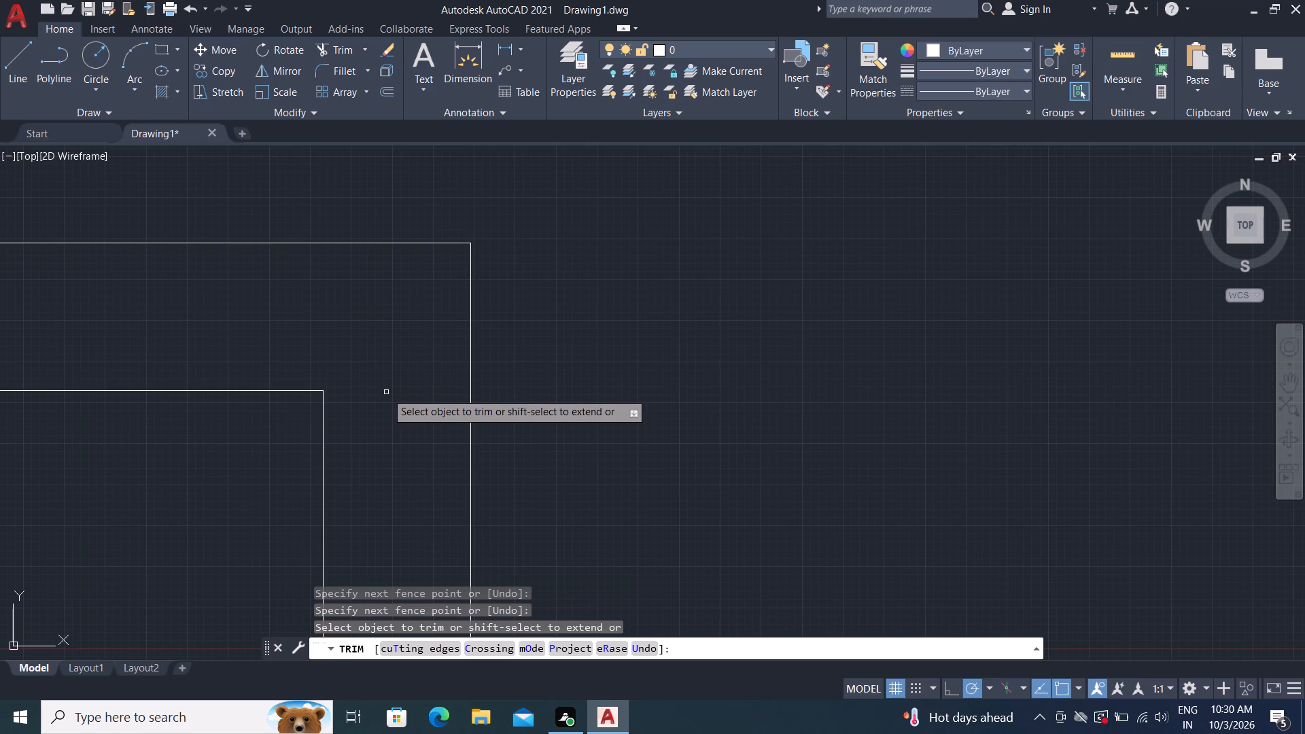
scroll(386, 391, down, 2)
middle_drag(275, 423, 686, 131)
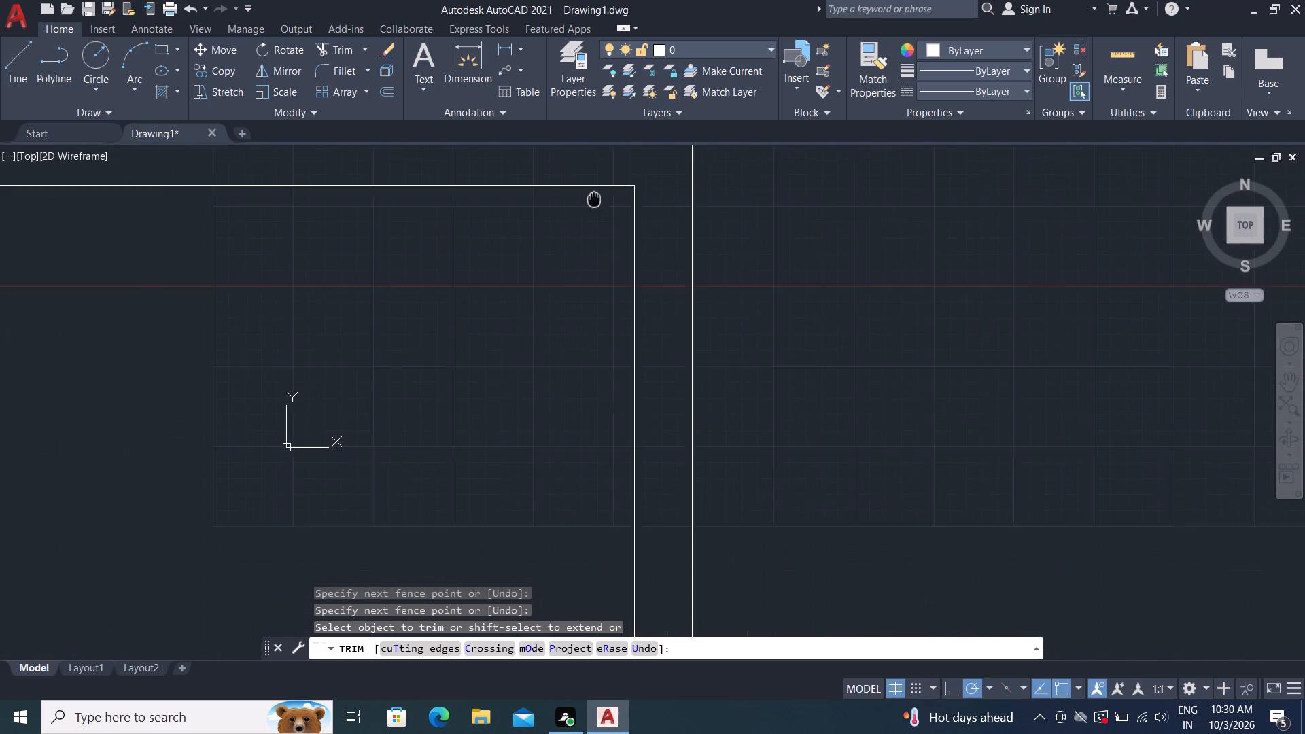
scroll(556, 256, down, 4)
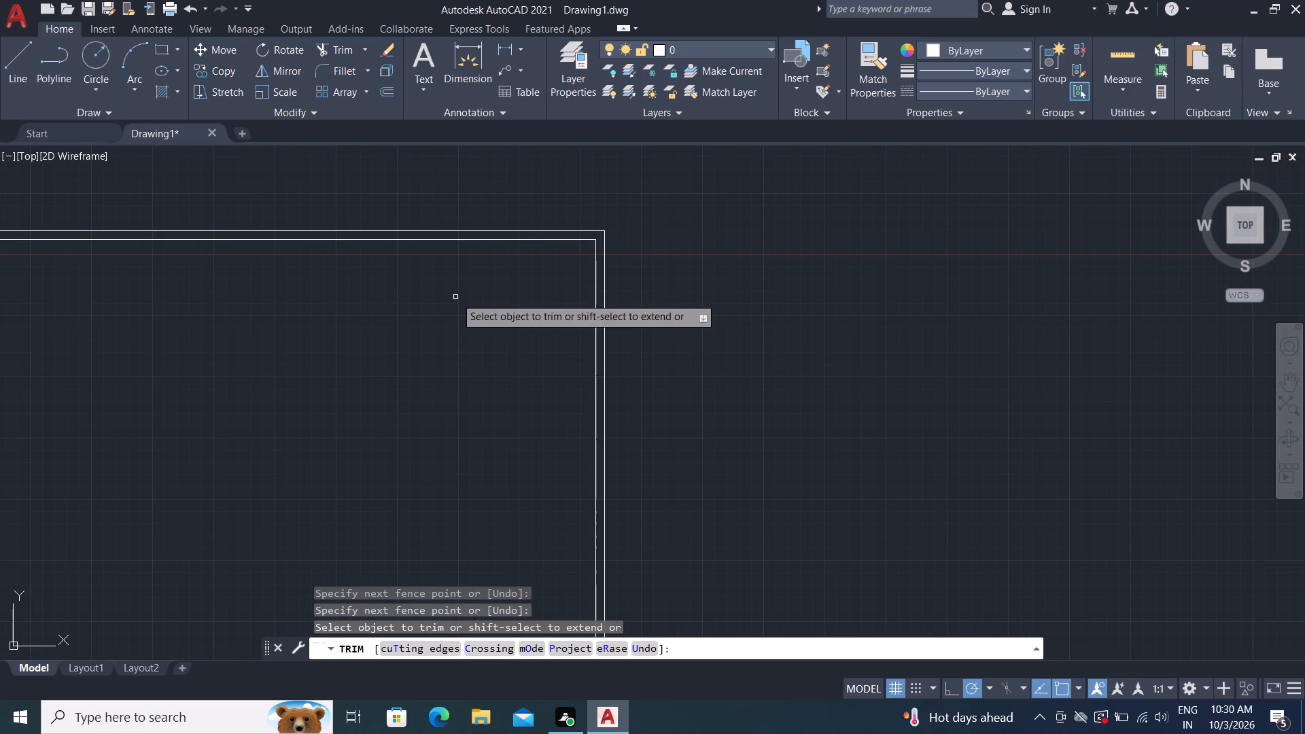
scroll(485, 293, down, 1)
middle_drag(499, 290, 670, 262)
scroll(605, 249, up, 2)
middle_drag(605, 249, 606, 249)
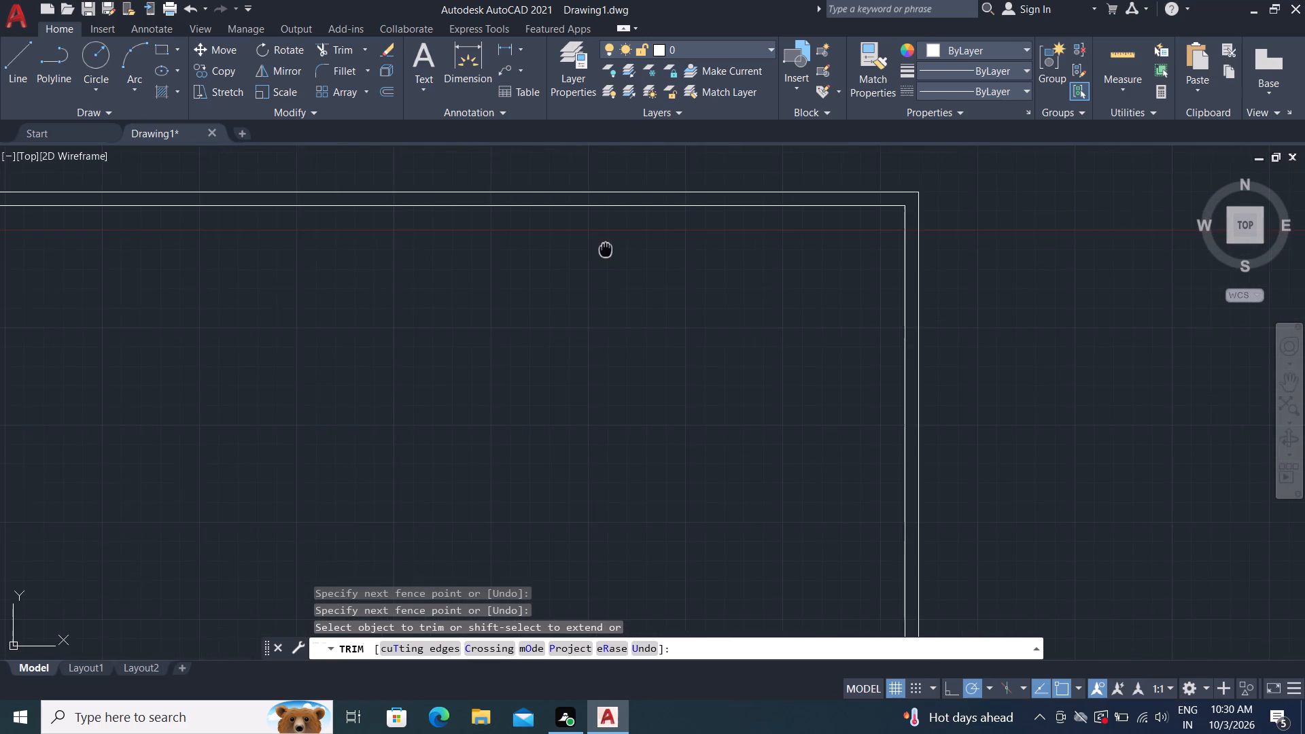
middle_drag(606, 249, 744, 324)
scroll(748, 324, down, 1)
middle_drag(722, 333, 732, 335)
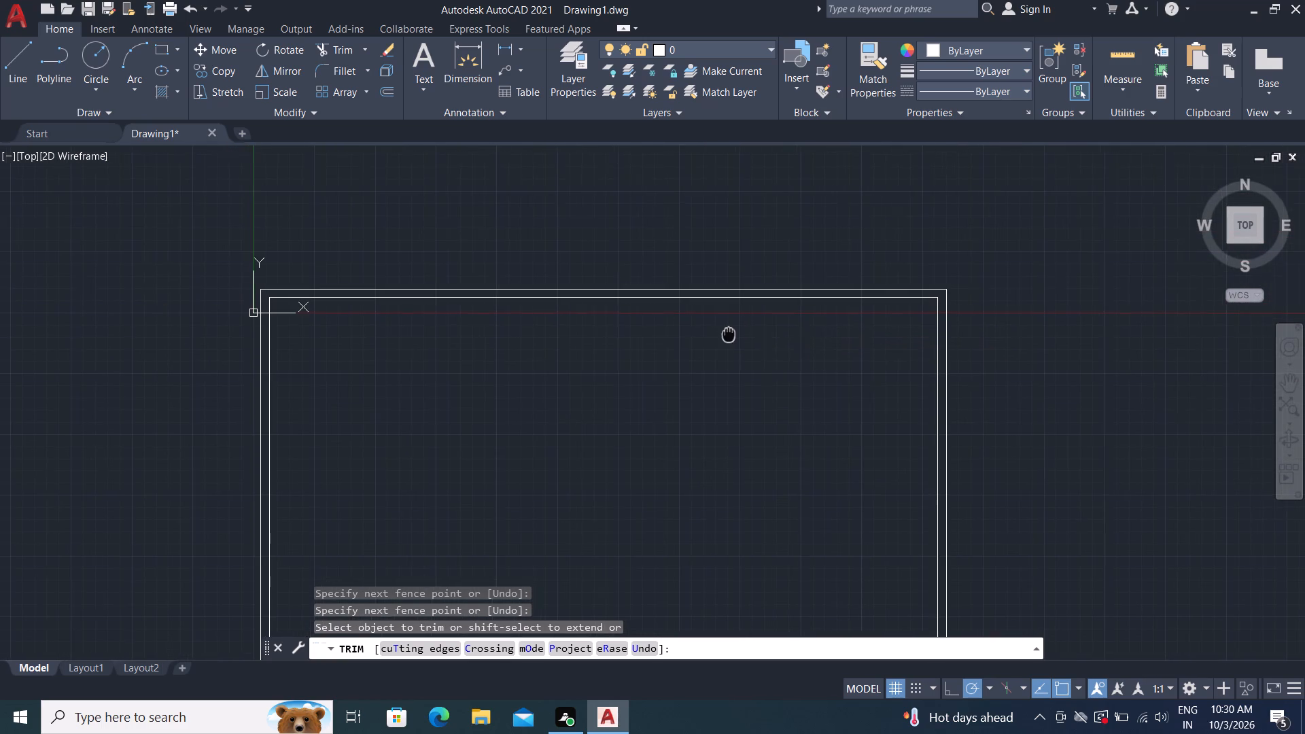
middle_drag(732, 335, 786, 251)
key(Escape)
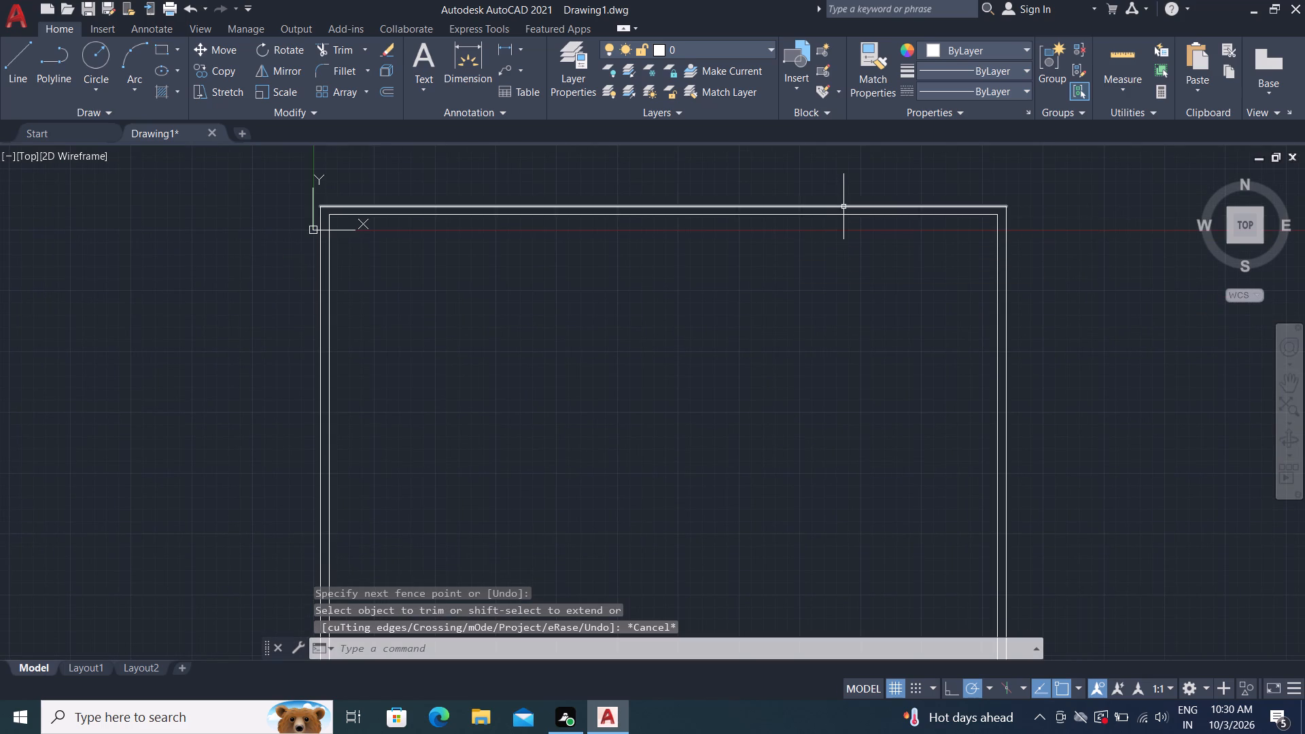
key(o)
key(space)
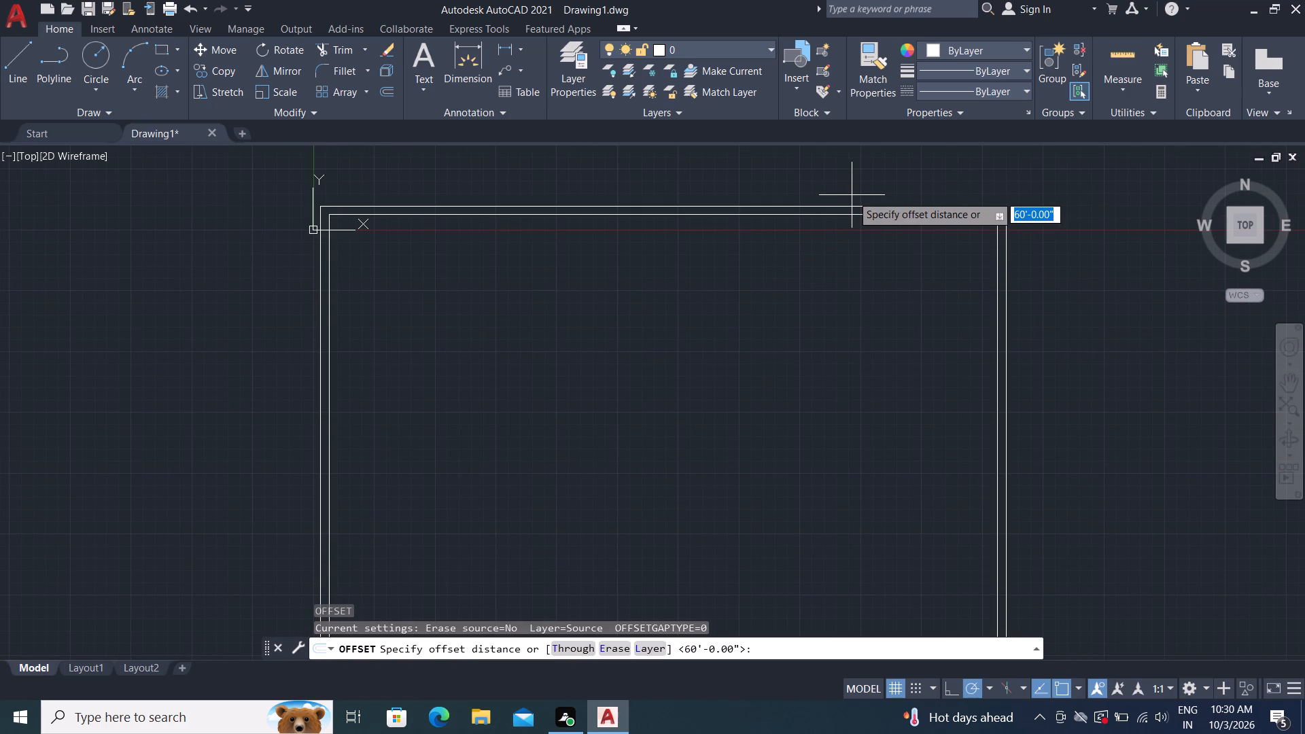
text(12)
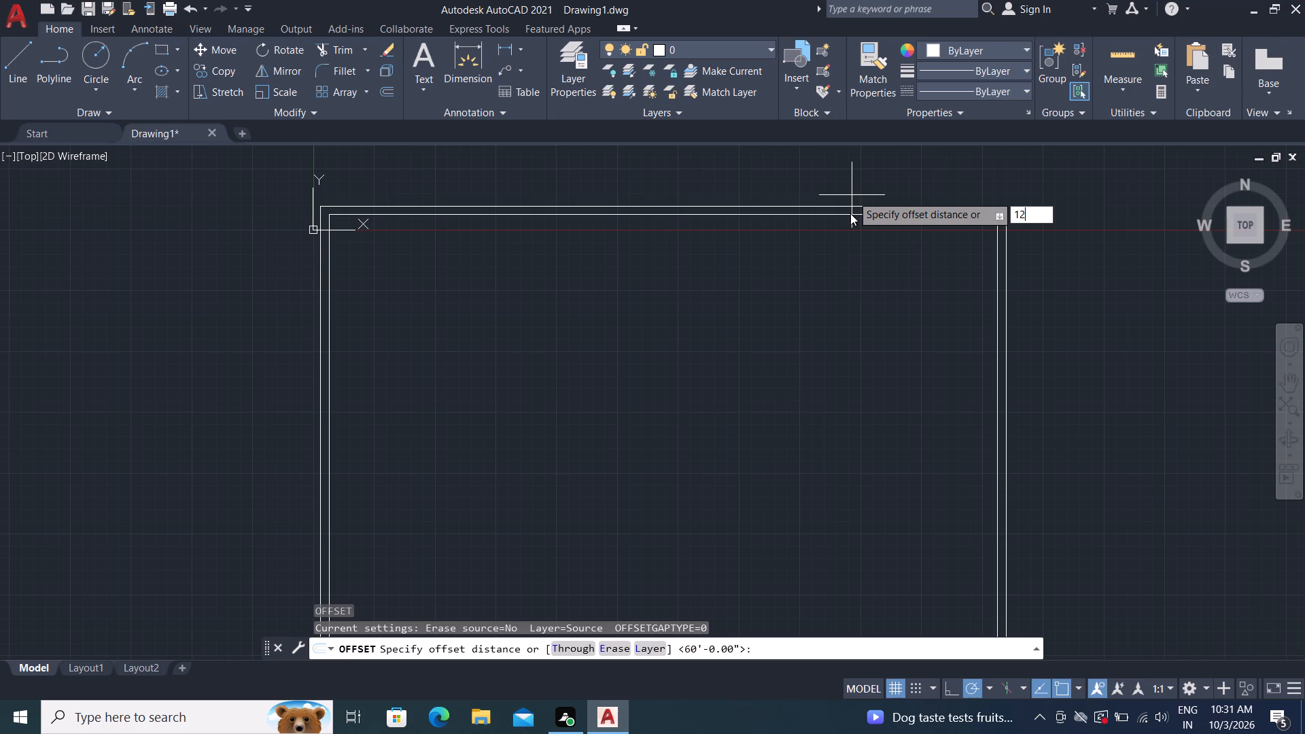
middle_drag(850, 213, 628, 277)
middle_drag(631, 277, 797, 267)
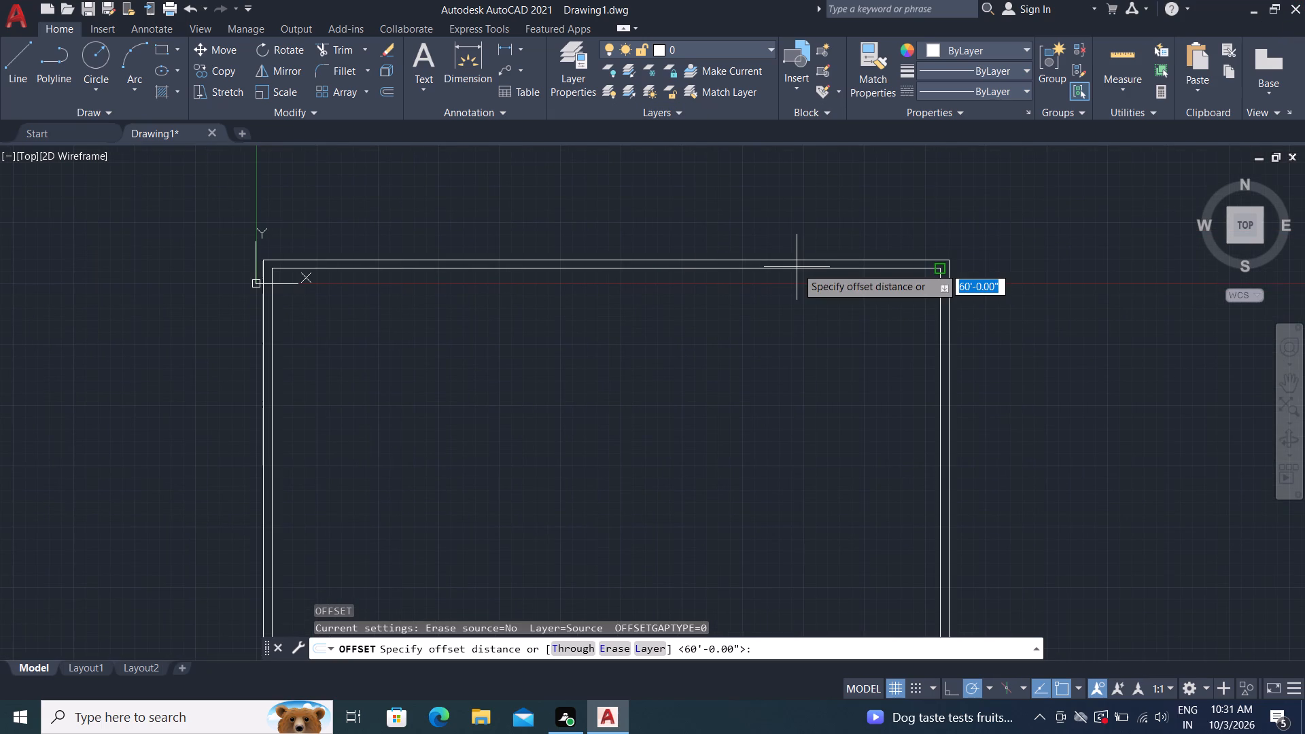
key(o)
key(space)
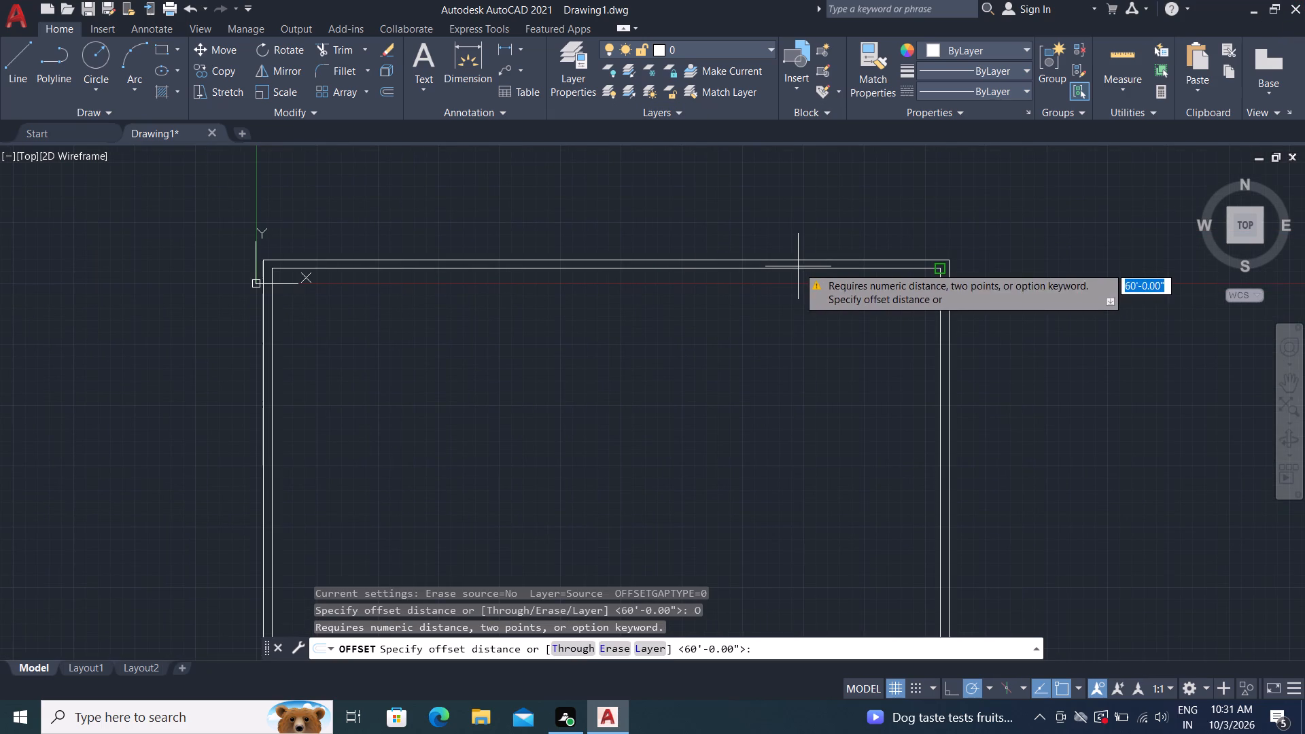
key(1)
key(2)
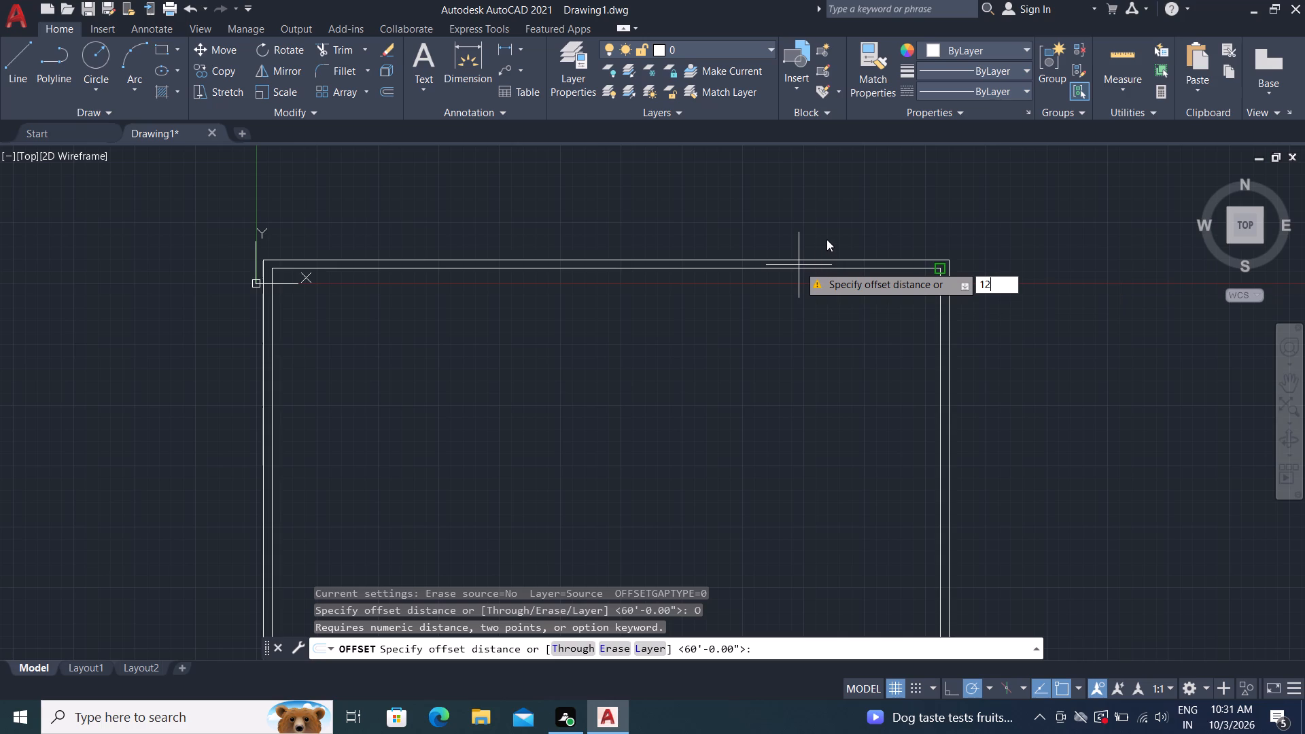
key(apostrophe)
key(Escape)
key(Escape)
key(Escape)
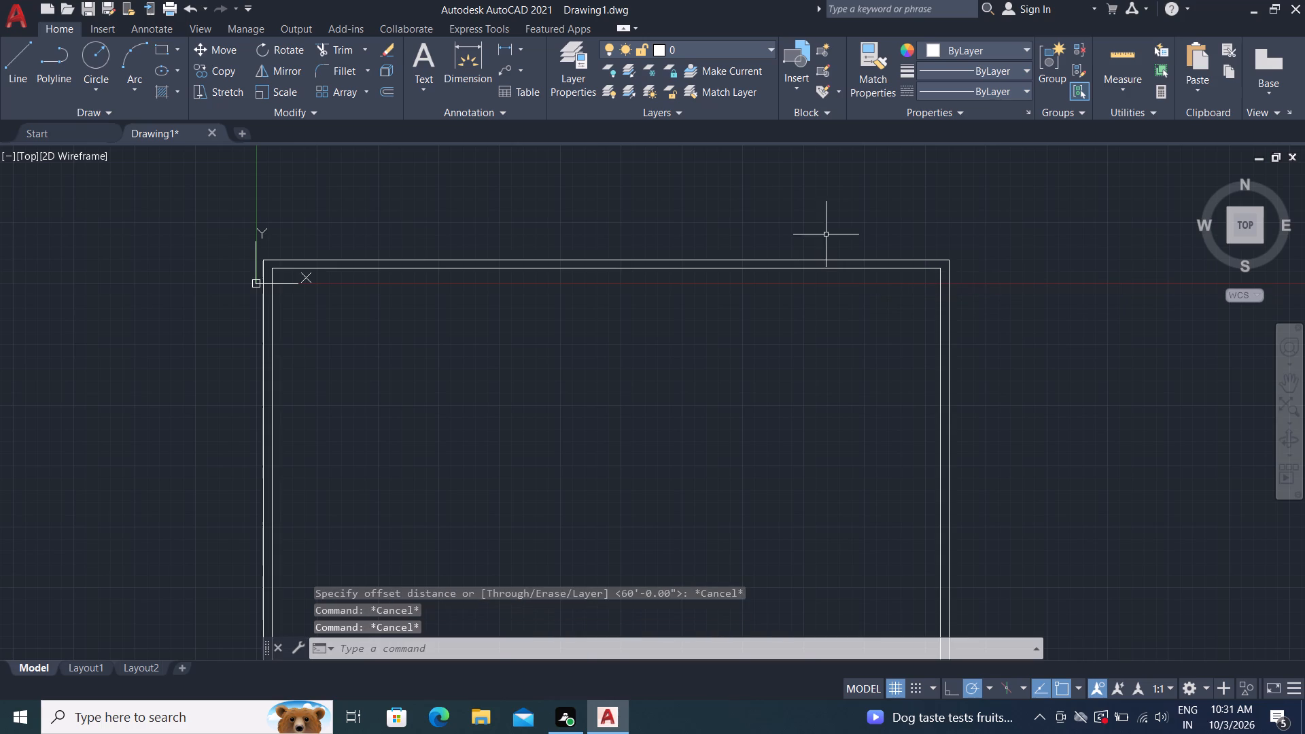
Offset the inner top horizontal line 8'3" downward into the building.
key(o)
key(space)
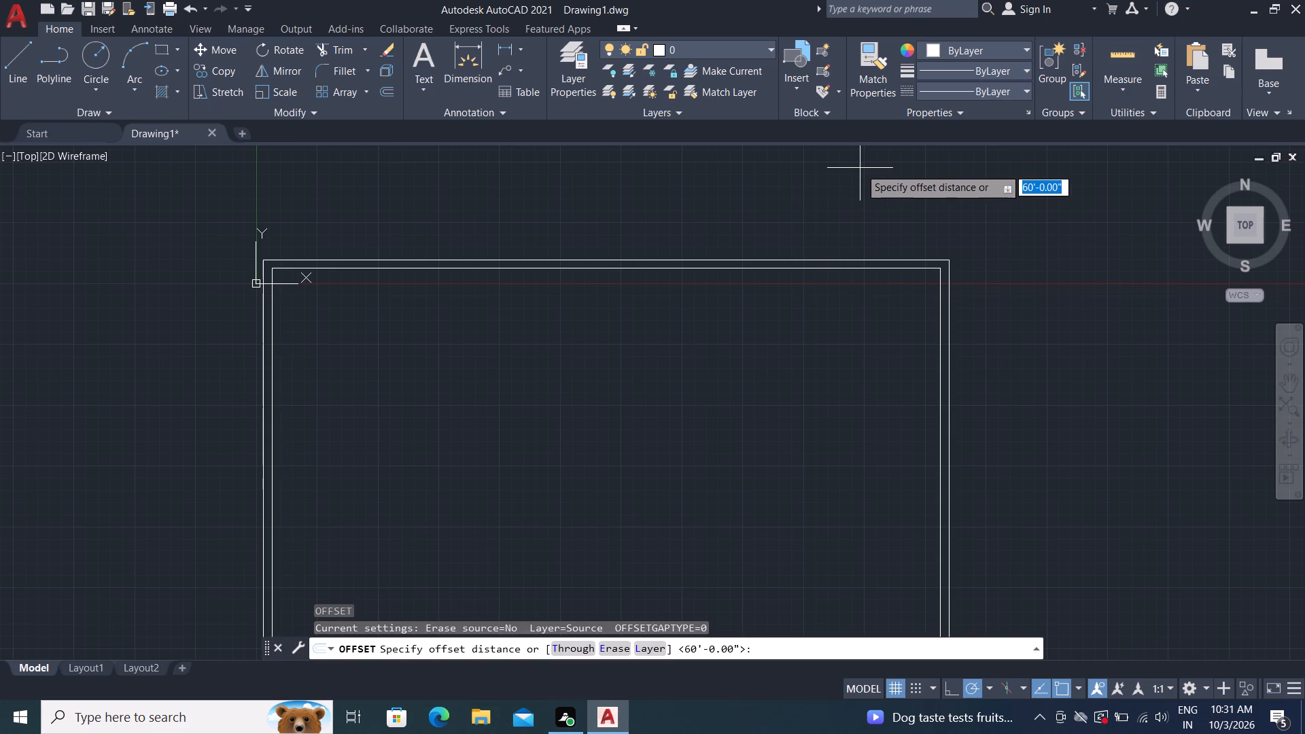
key(8)
key(apostrophe)
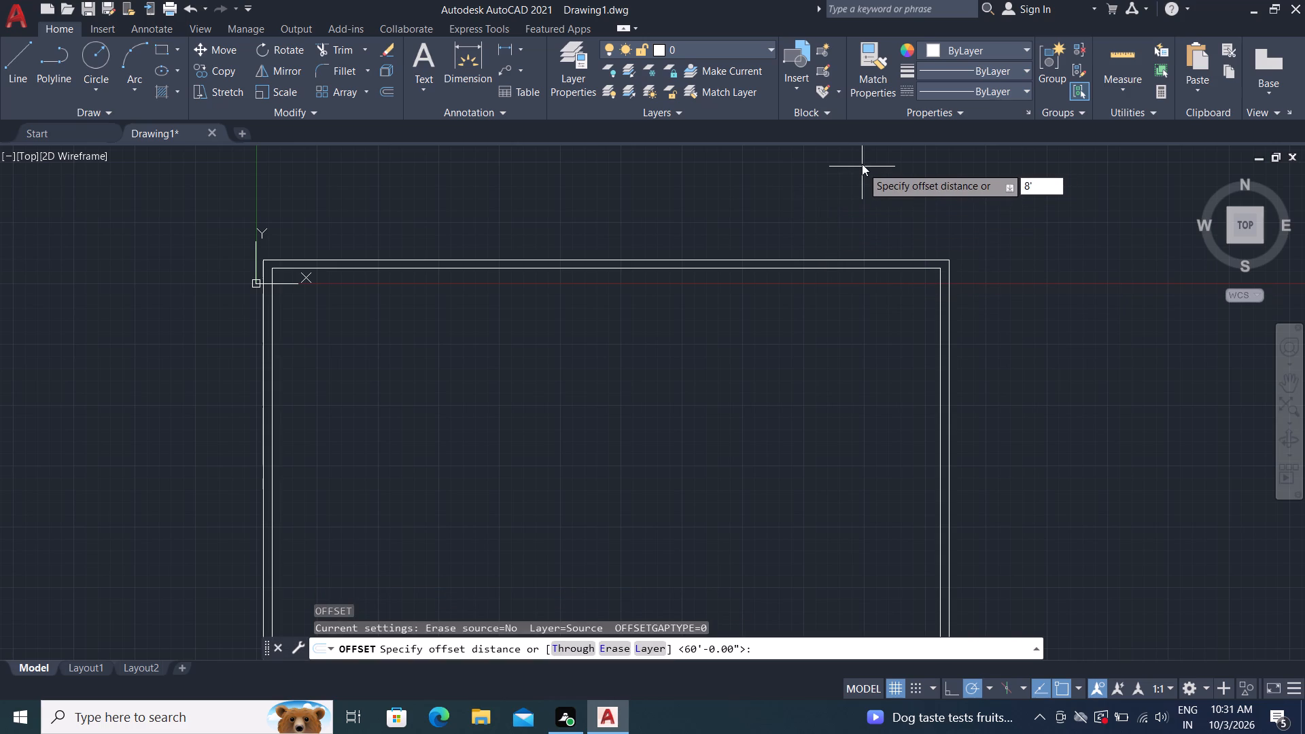
key(3)
key(shift+quotedbl)
key(Return)
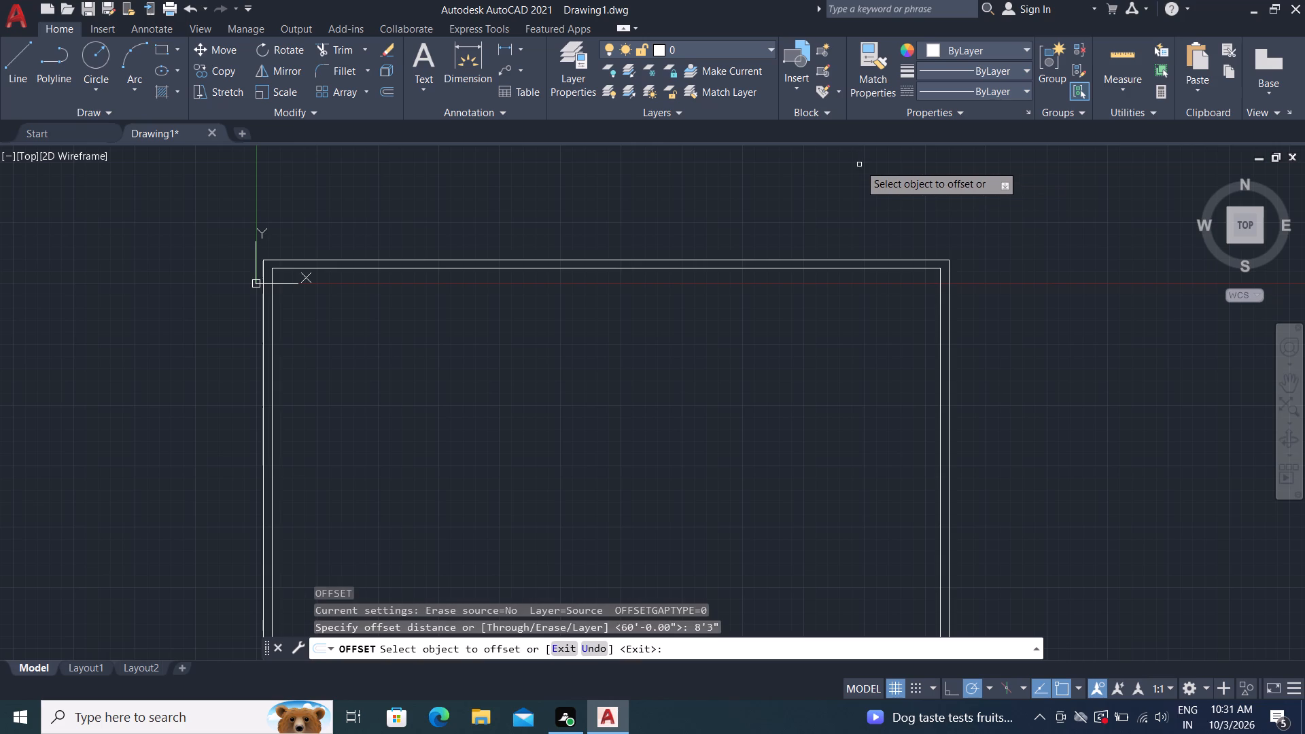
click(709, 266)
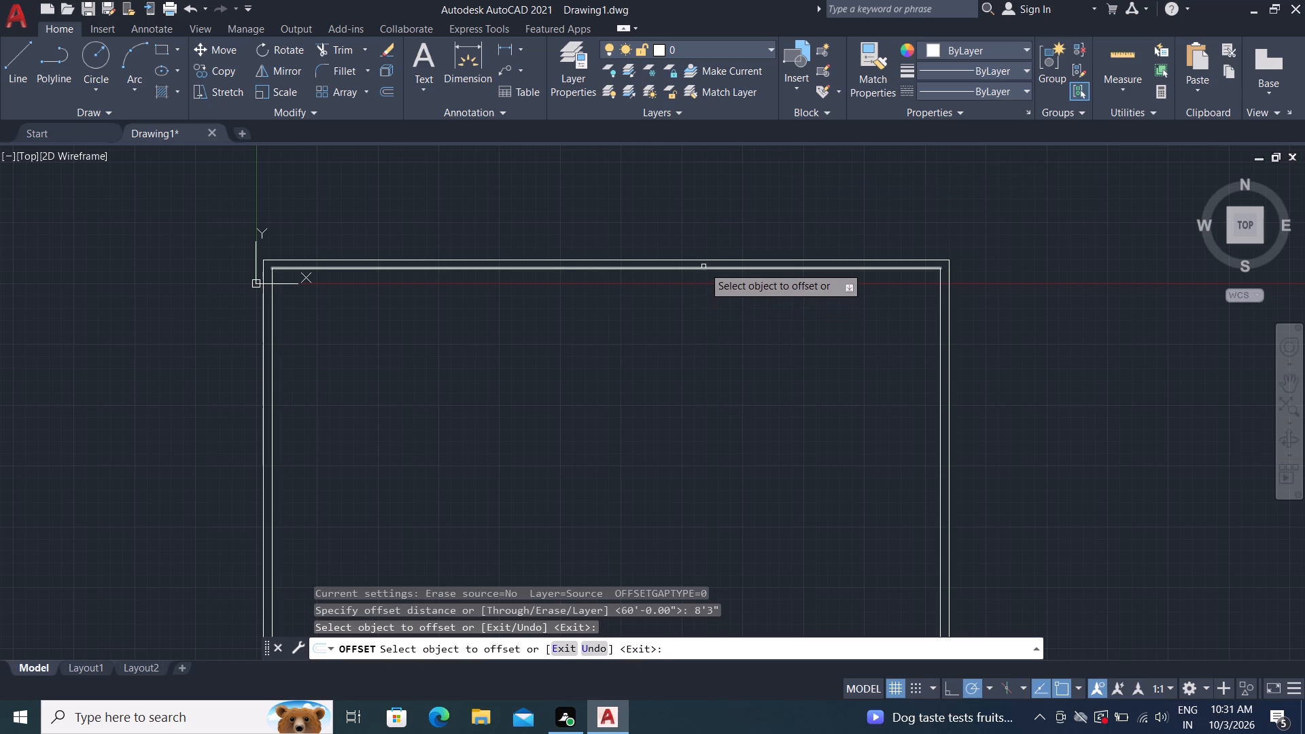
click(704, 267)
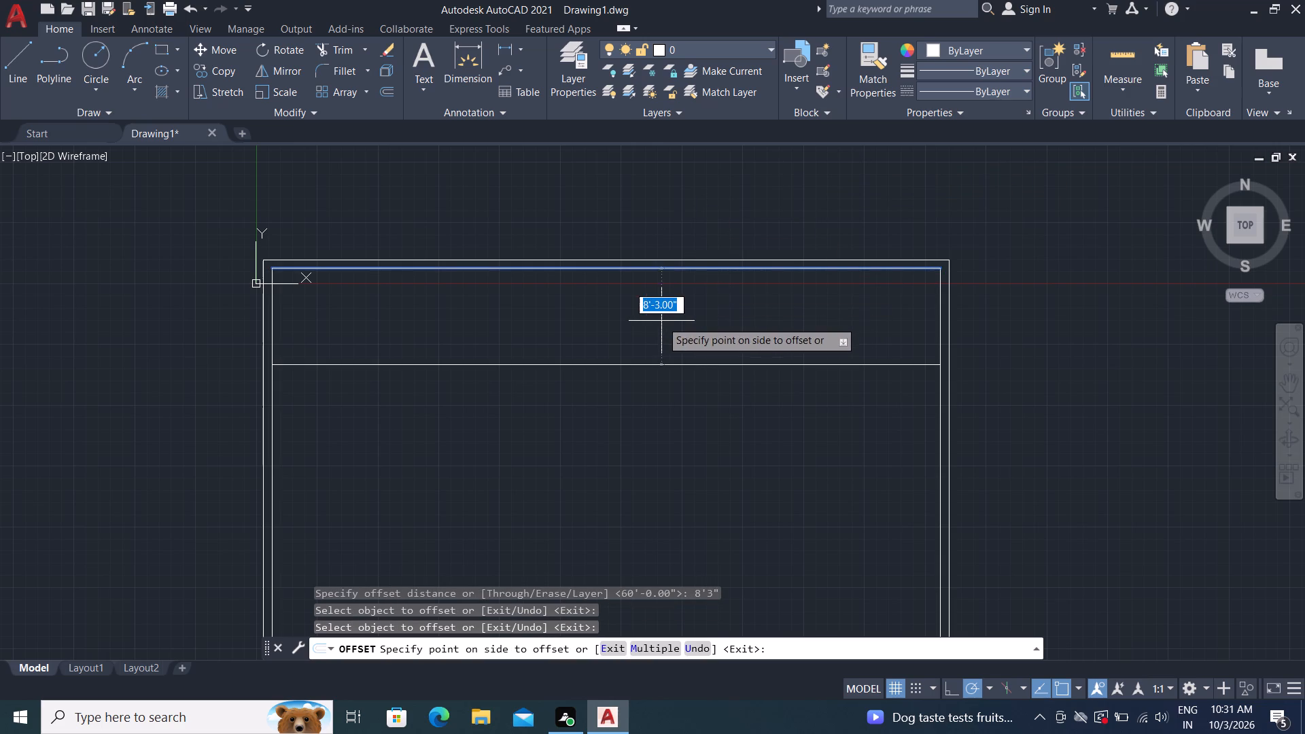
click(662, 321)
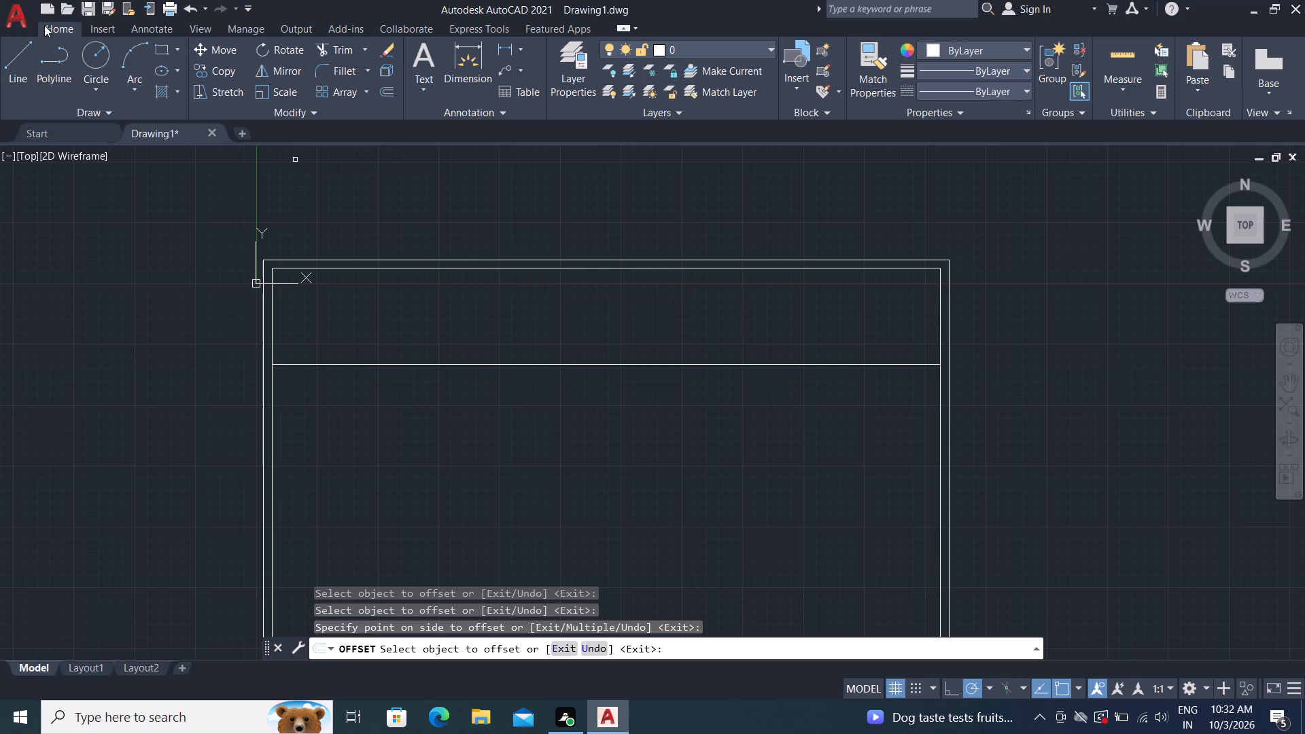
Offset the inner left vertical line 8'3" toward the inside of the building.
key(grave)
key(o)
key(space)
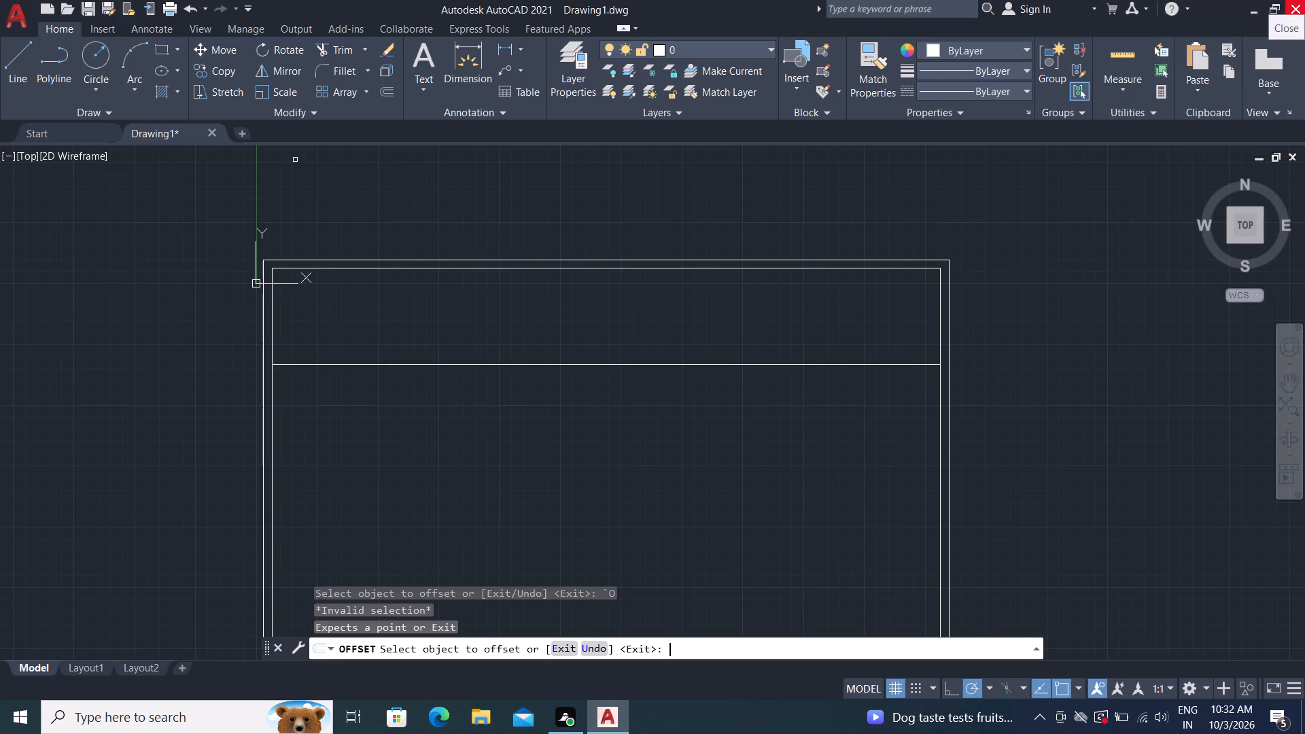
text(12)
key(apostrophe)
key(space)
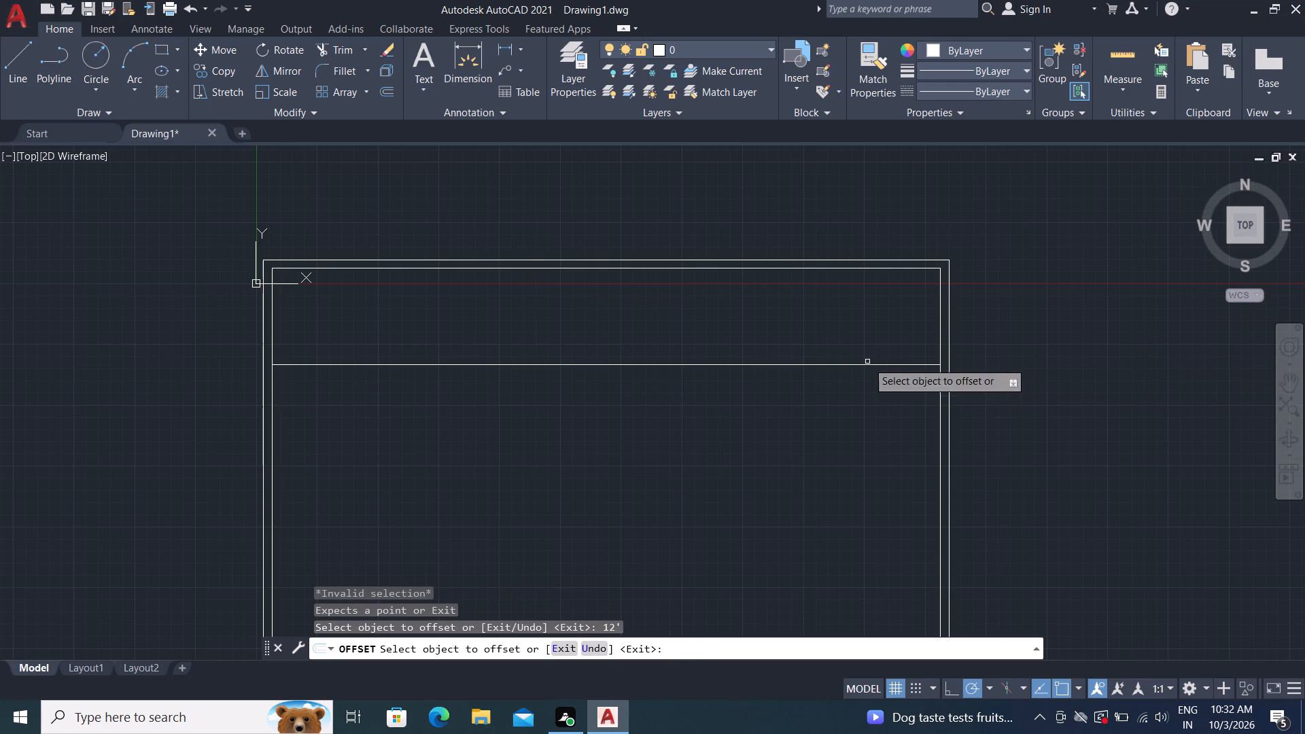
click(272, 328)
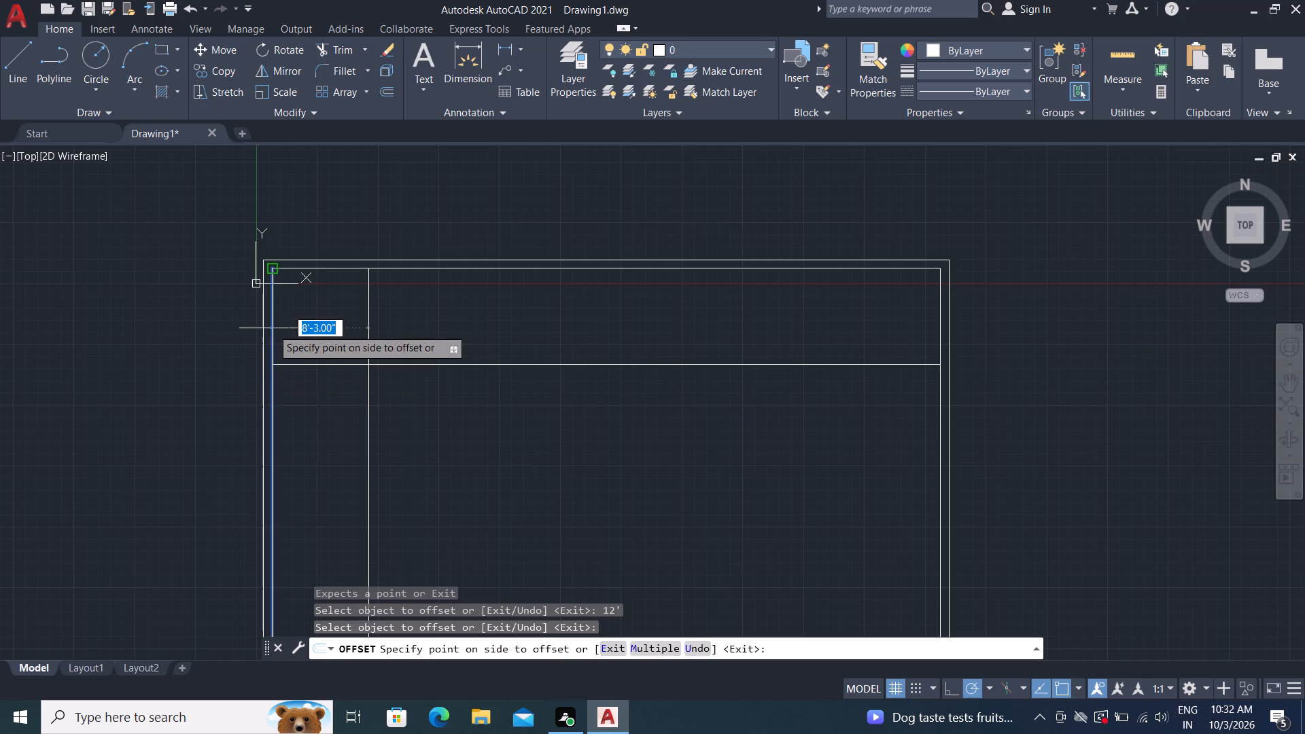
click(455, 363)
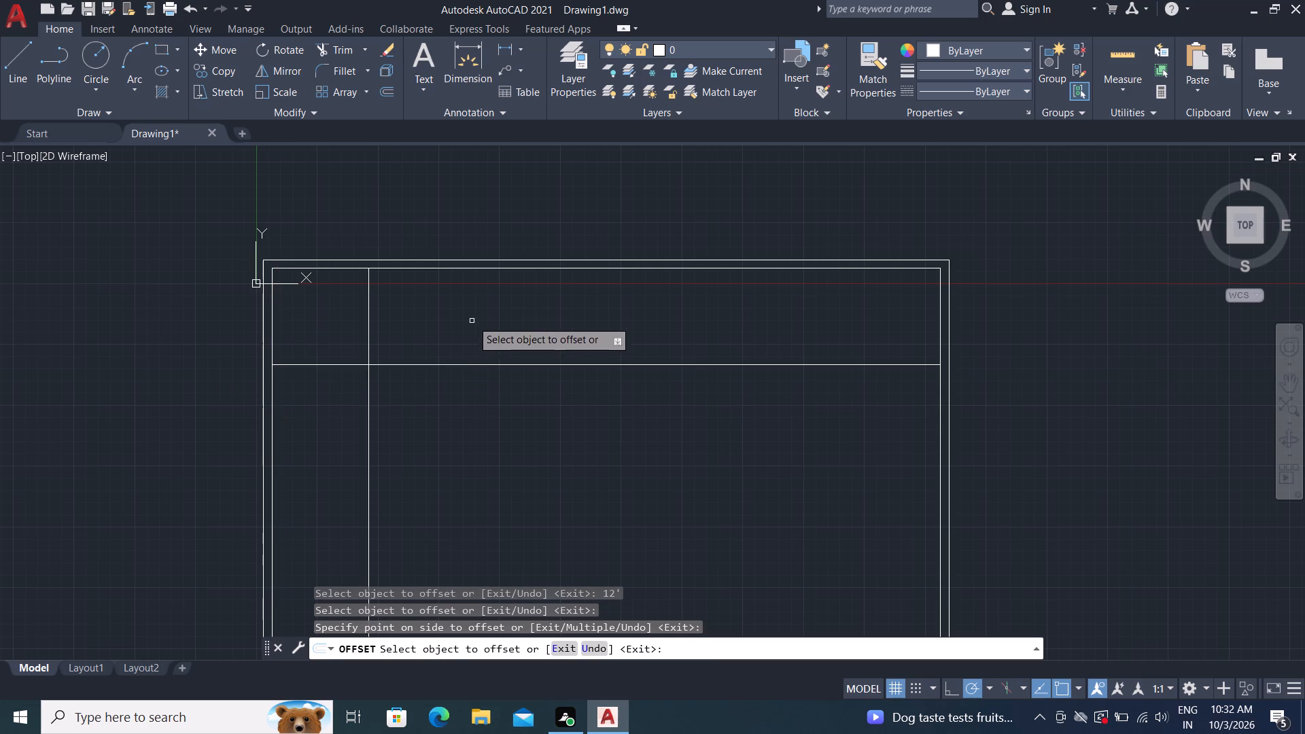
key(Escape)
Trim the part of the interior vertical line that runs below the interior horizontal line.
key(t)
key(r)
key(space)
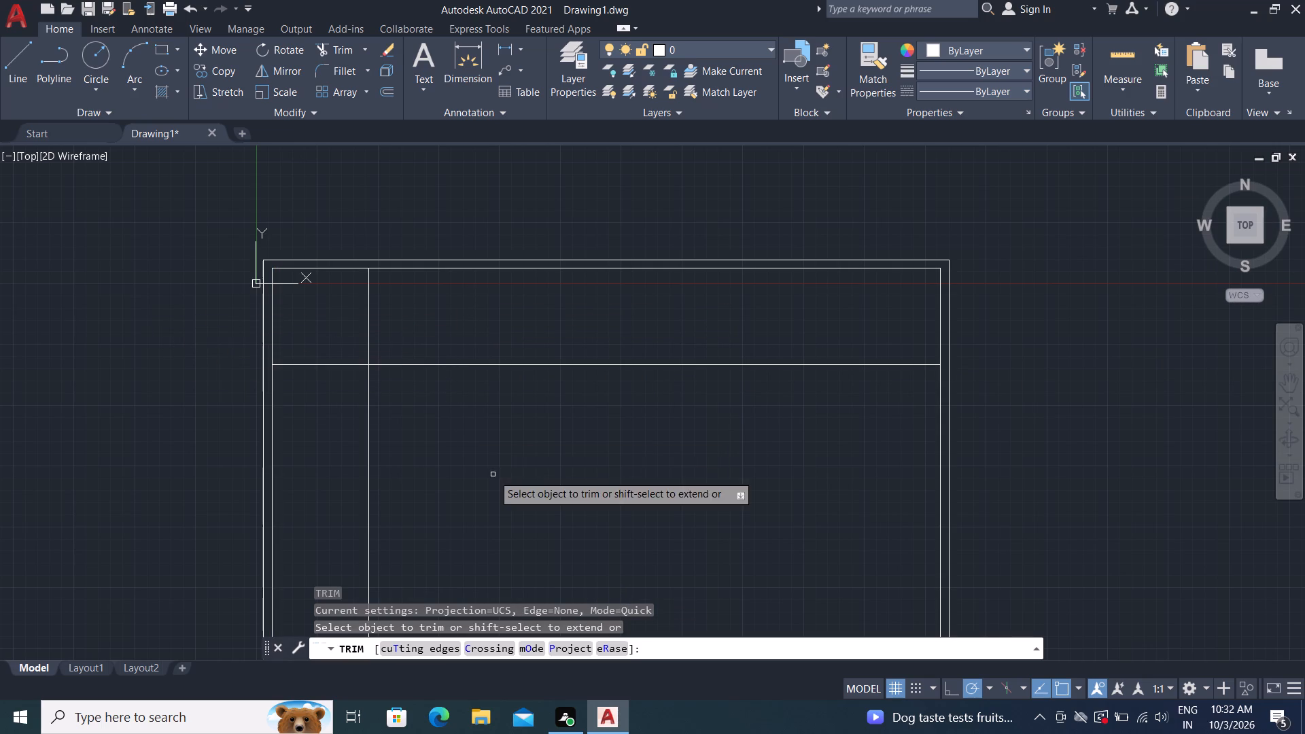
drag(345, 448, 412, 480)
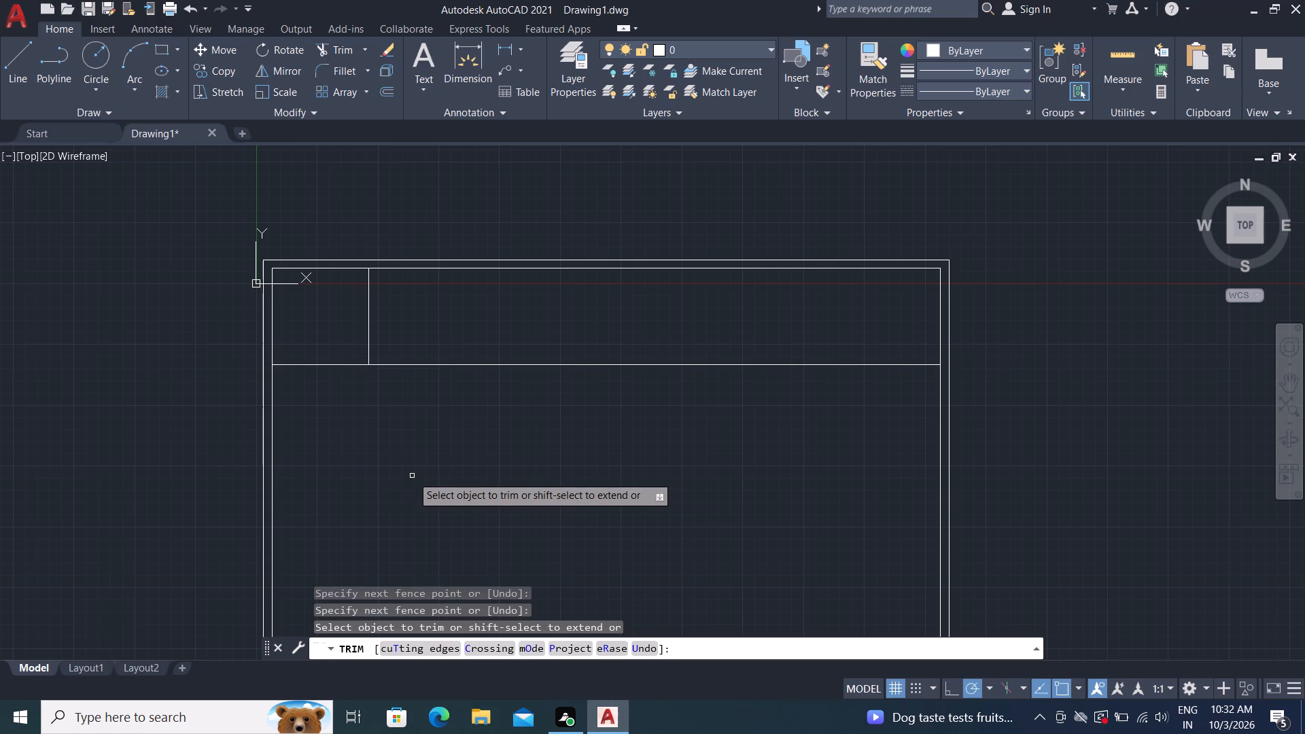
key(Escape)
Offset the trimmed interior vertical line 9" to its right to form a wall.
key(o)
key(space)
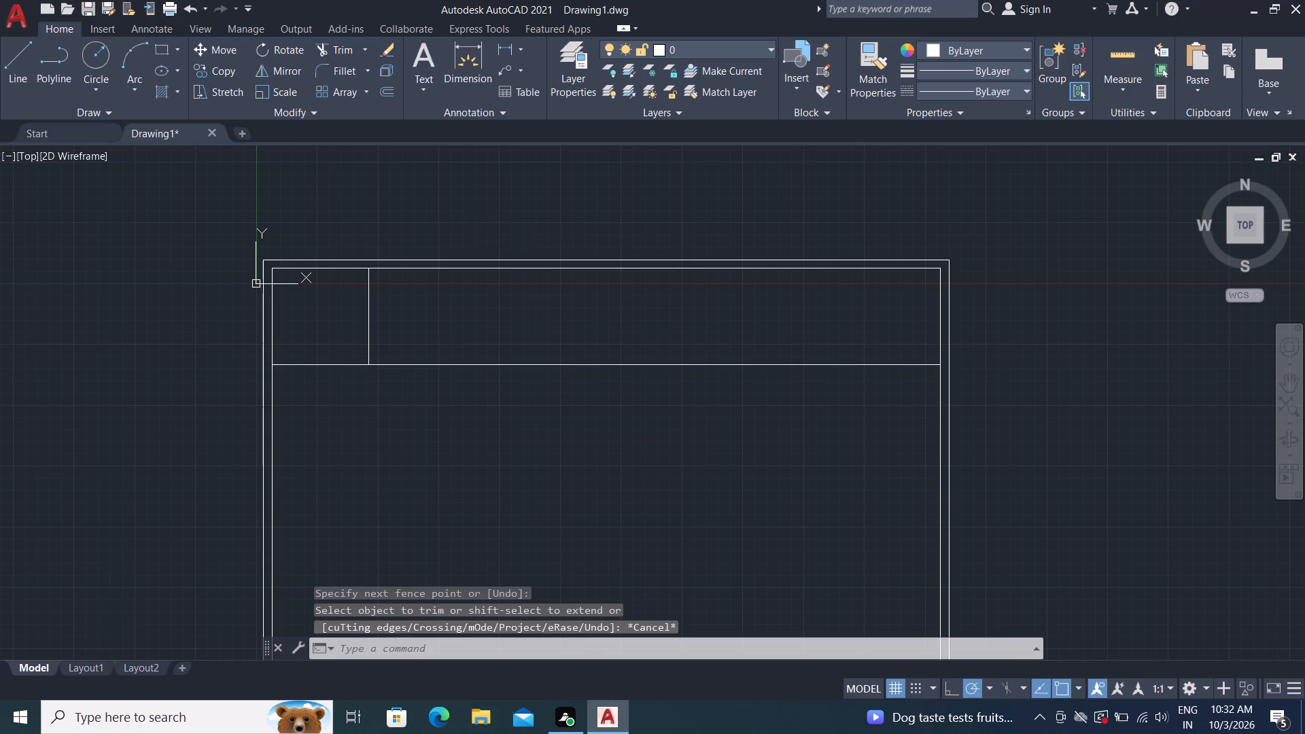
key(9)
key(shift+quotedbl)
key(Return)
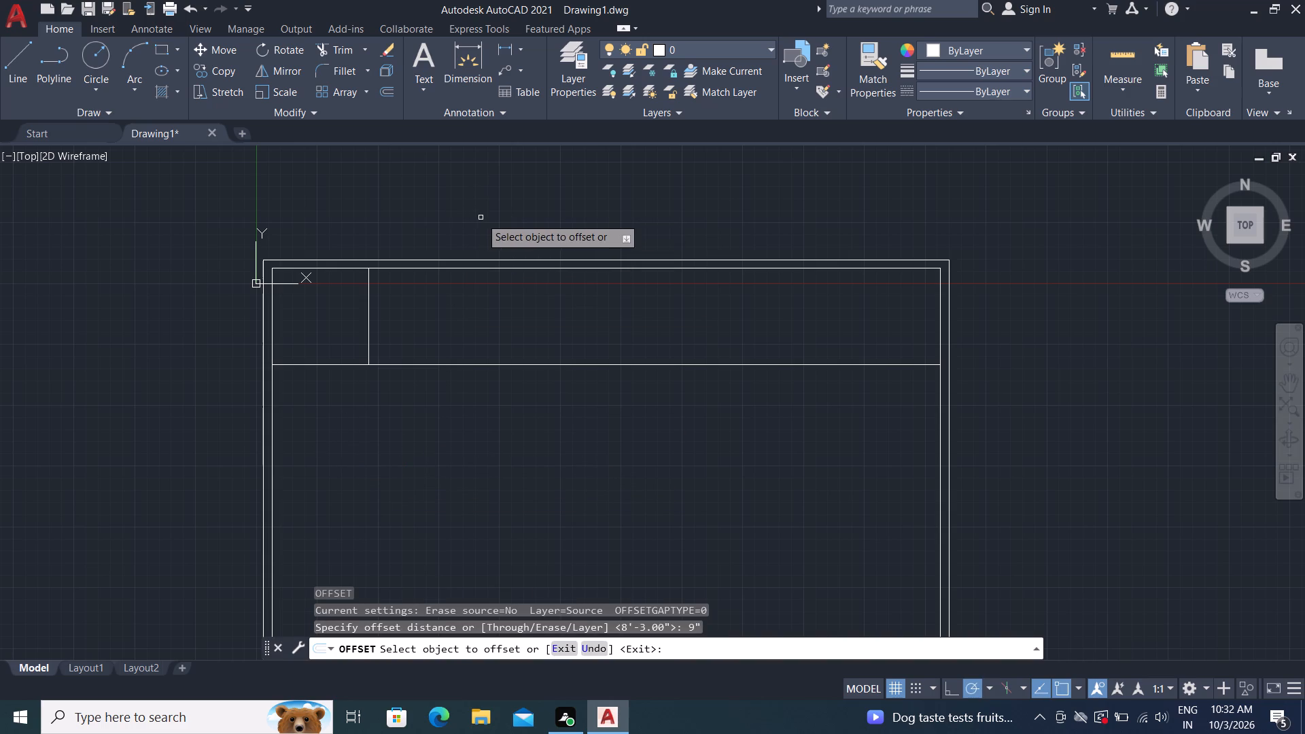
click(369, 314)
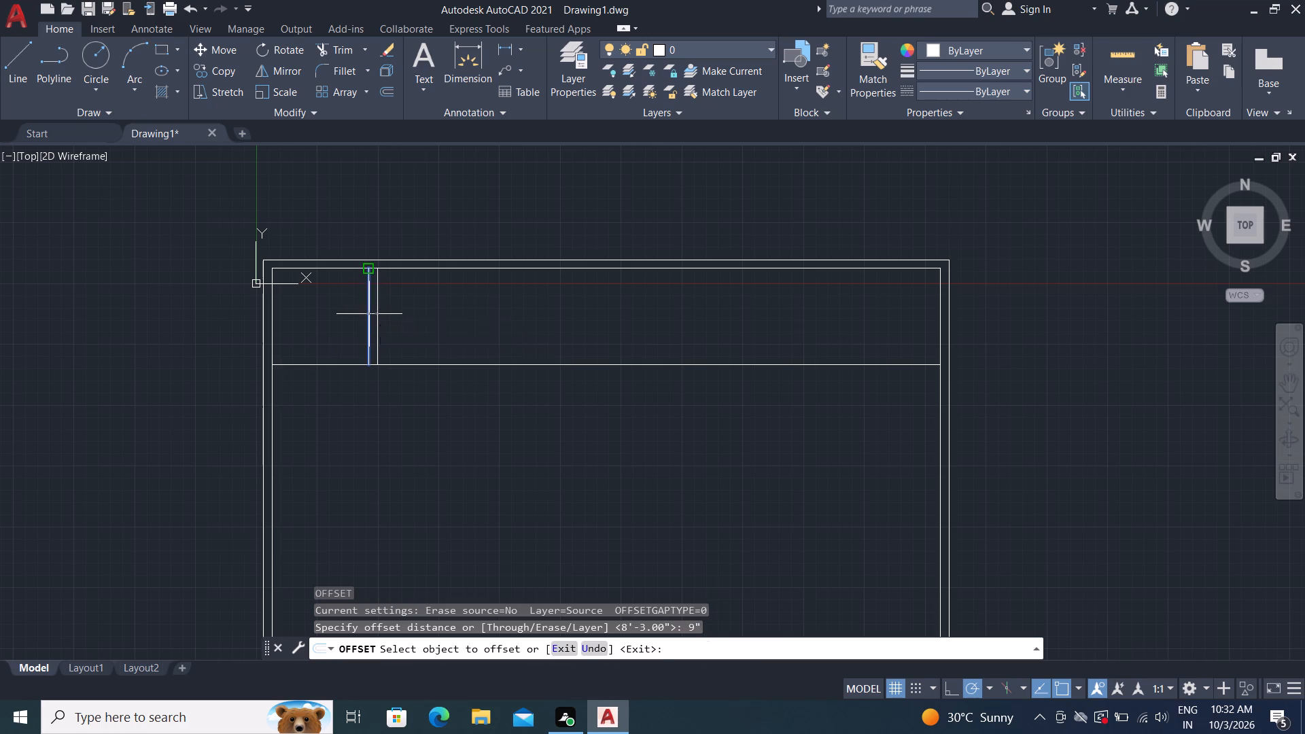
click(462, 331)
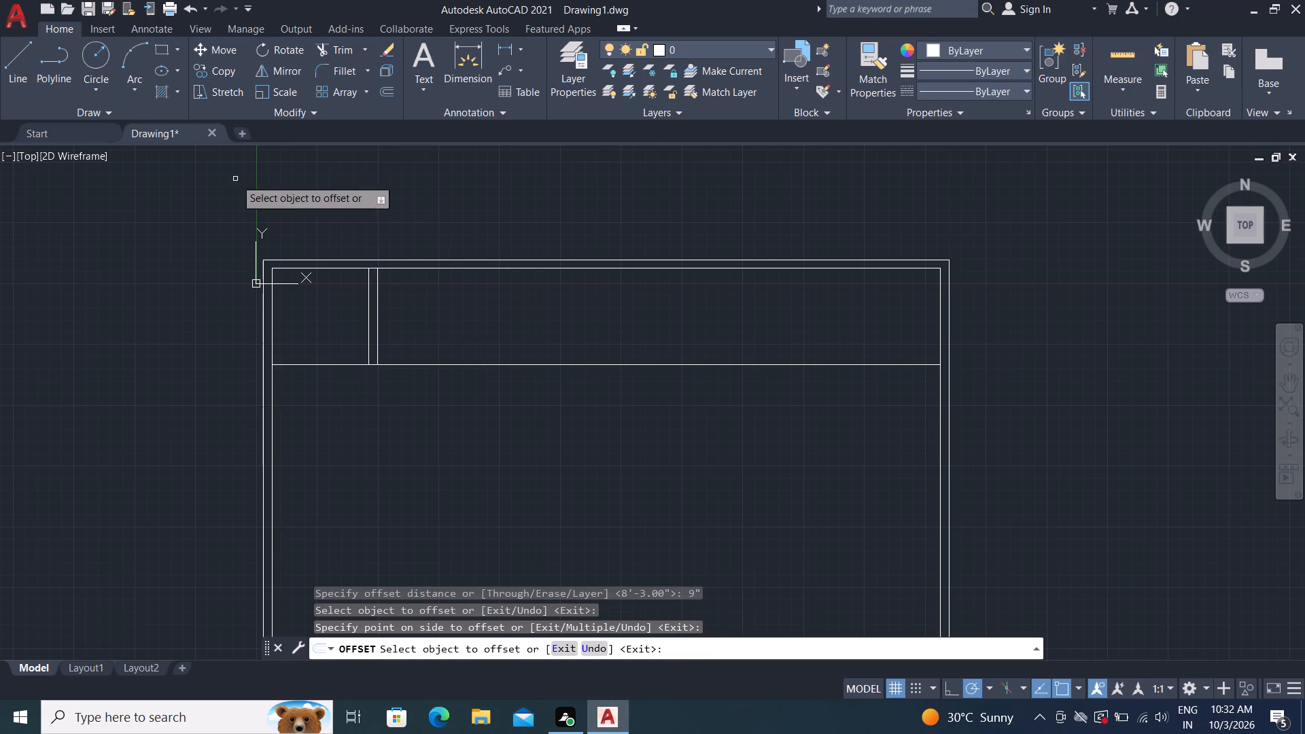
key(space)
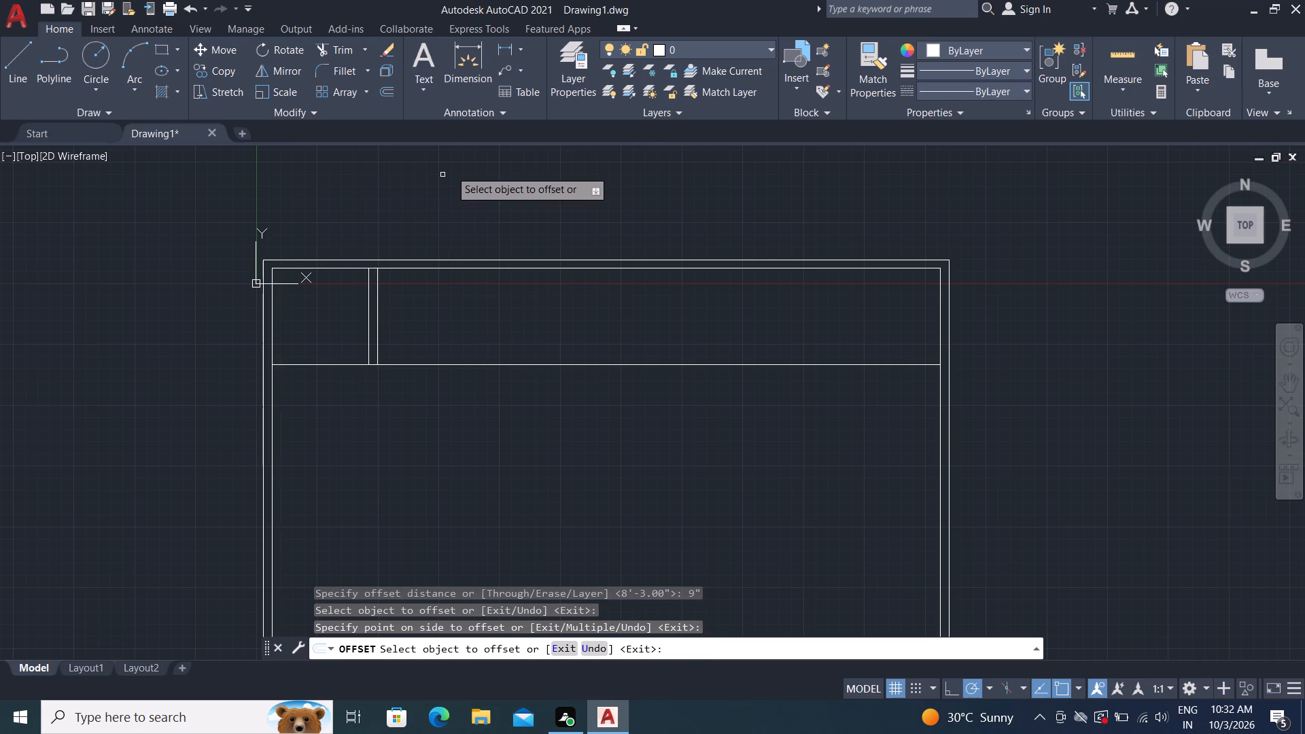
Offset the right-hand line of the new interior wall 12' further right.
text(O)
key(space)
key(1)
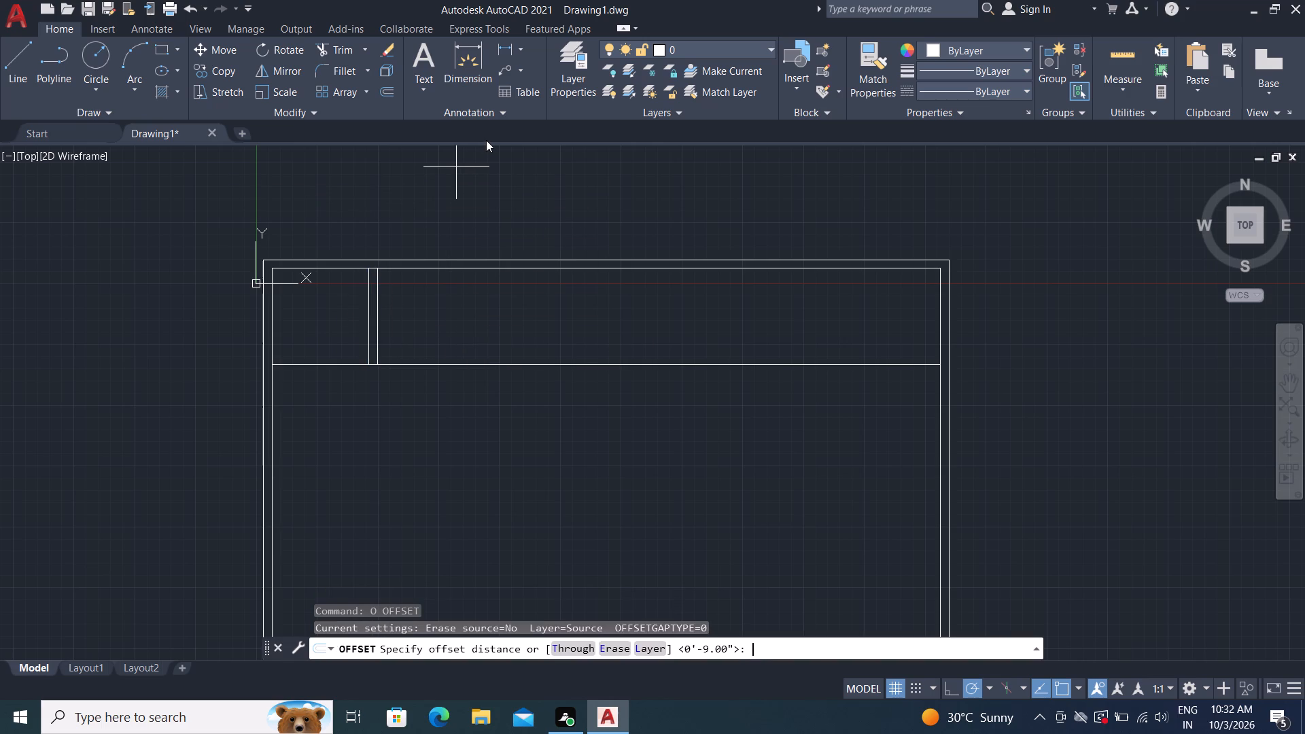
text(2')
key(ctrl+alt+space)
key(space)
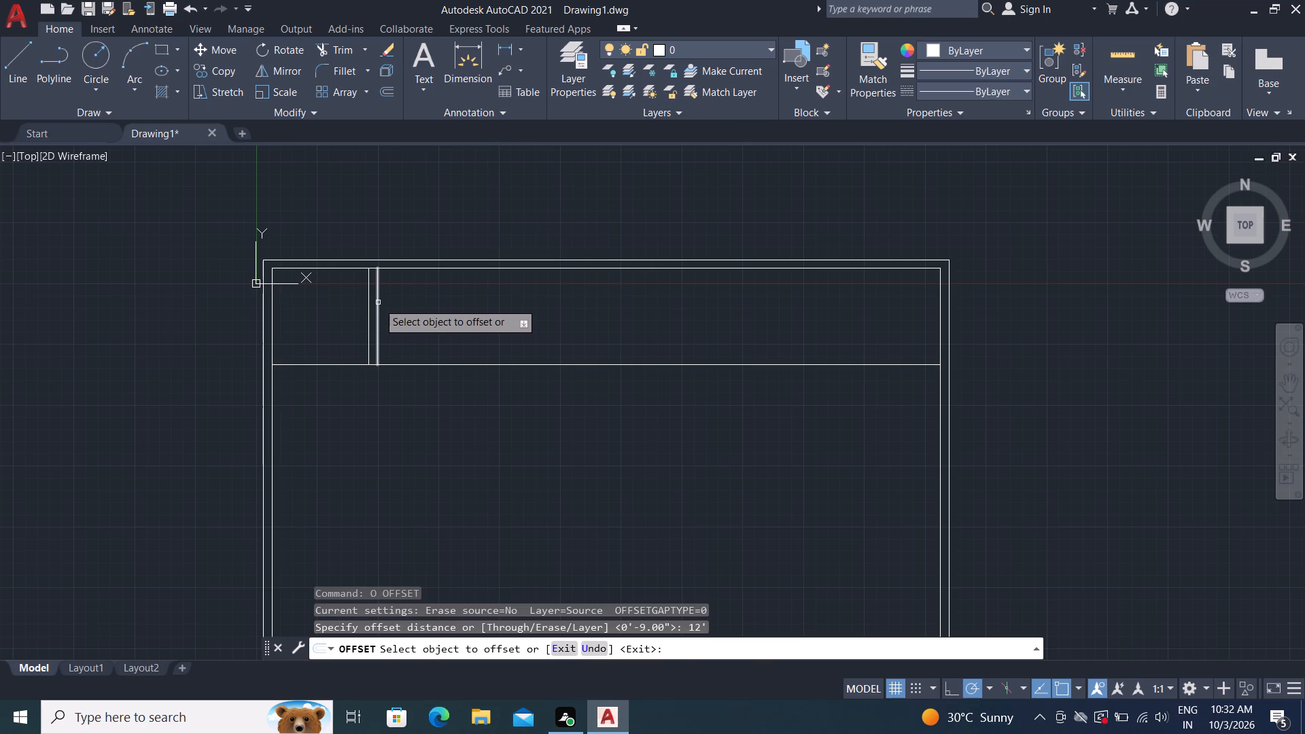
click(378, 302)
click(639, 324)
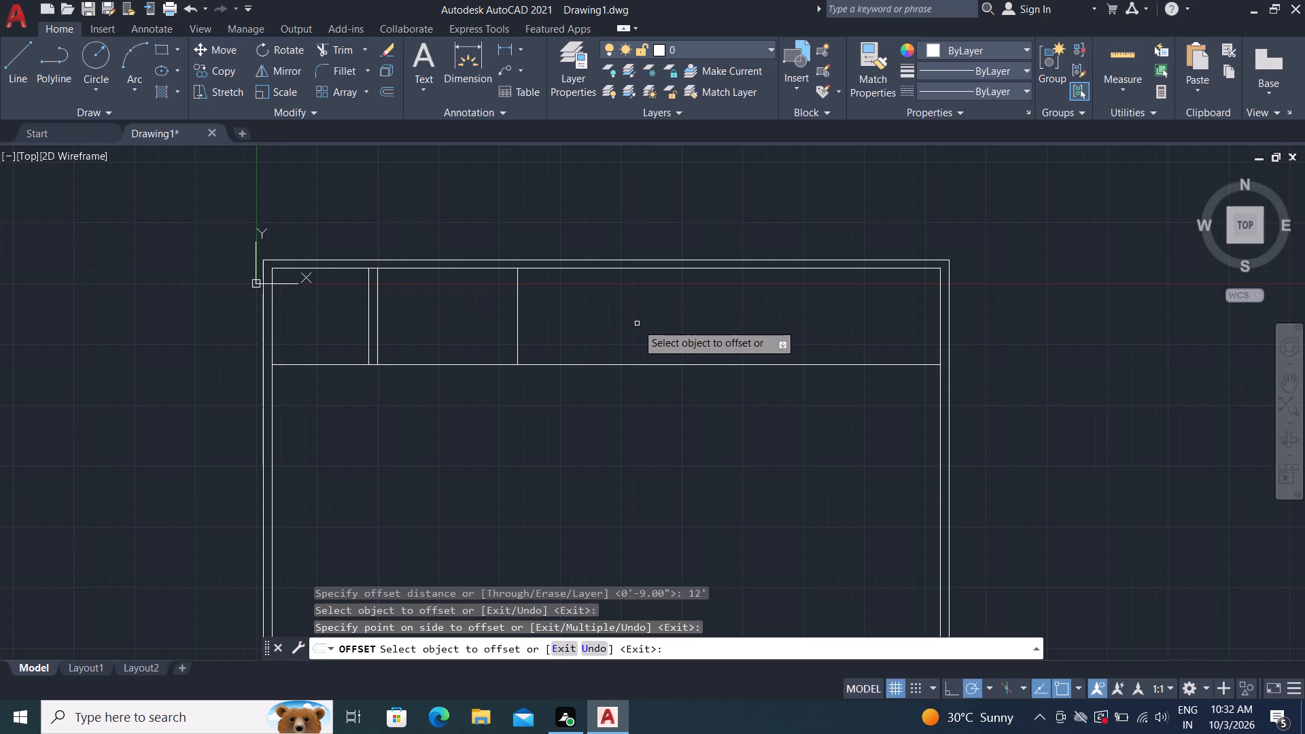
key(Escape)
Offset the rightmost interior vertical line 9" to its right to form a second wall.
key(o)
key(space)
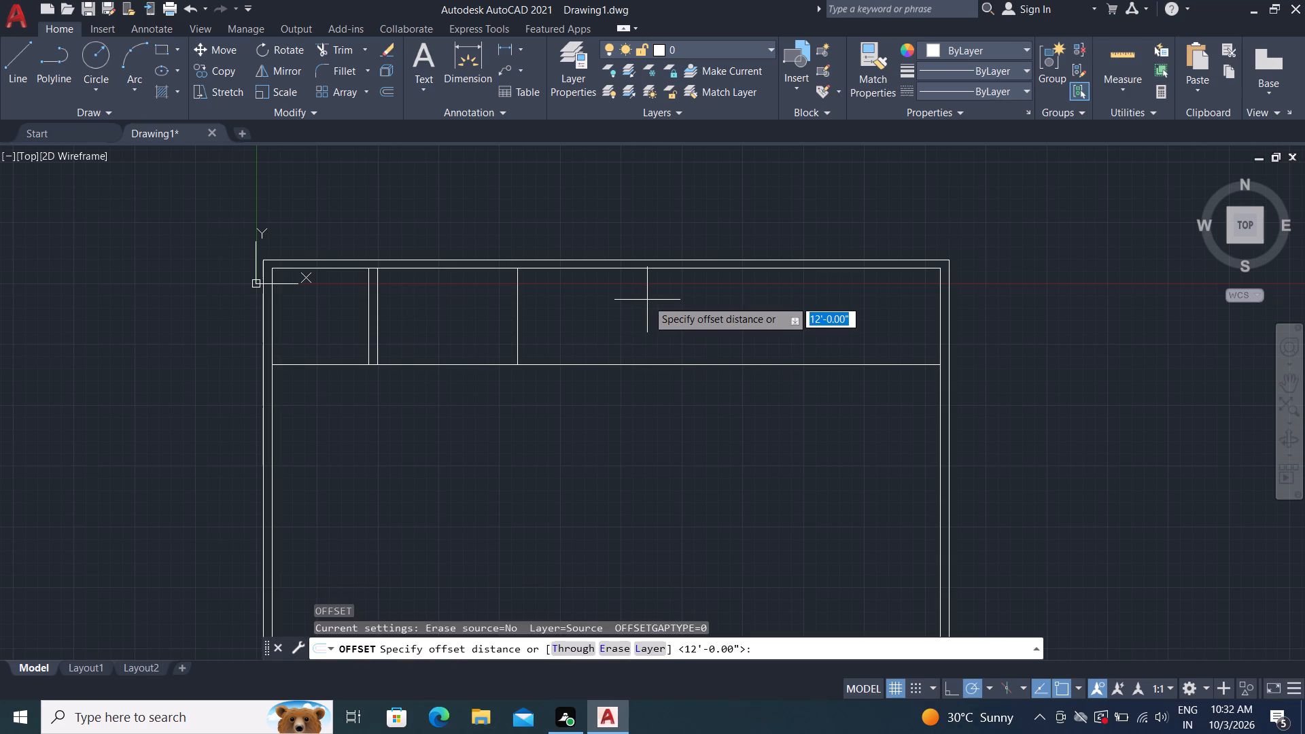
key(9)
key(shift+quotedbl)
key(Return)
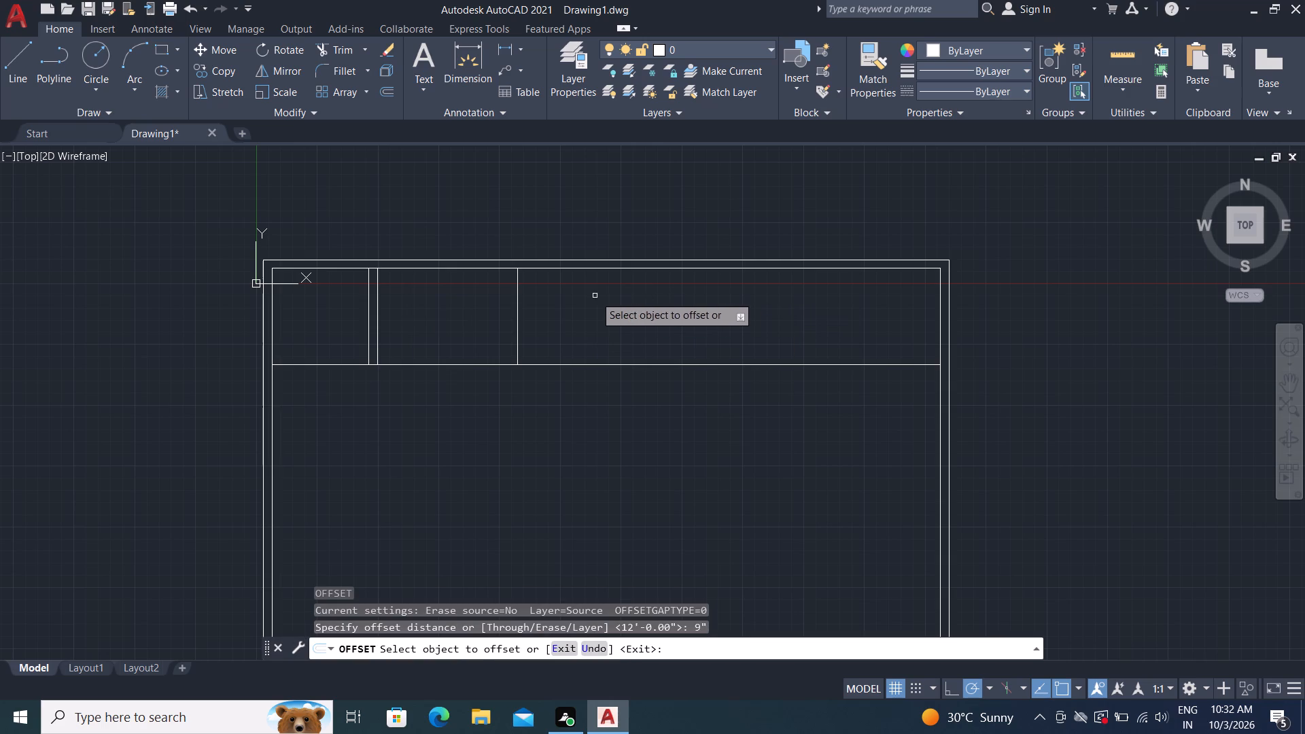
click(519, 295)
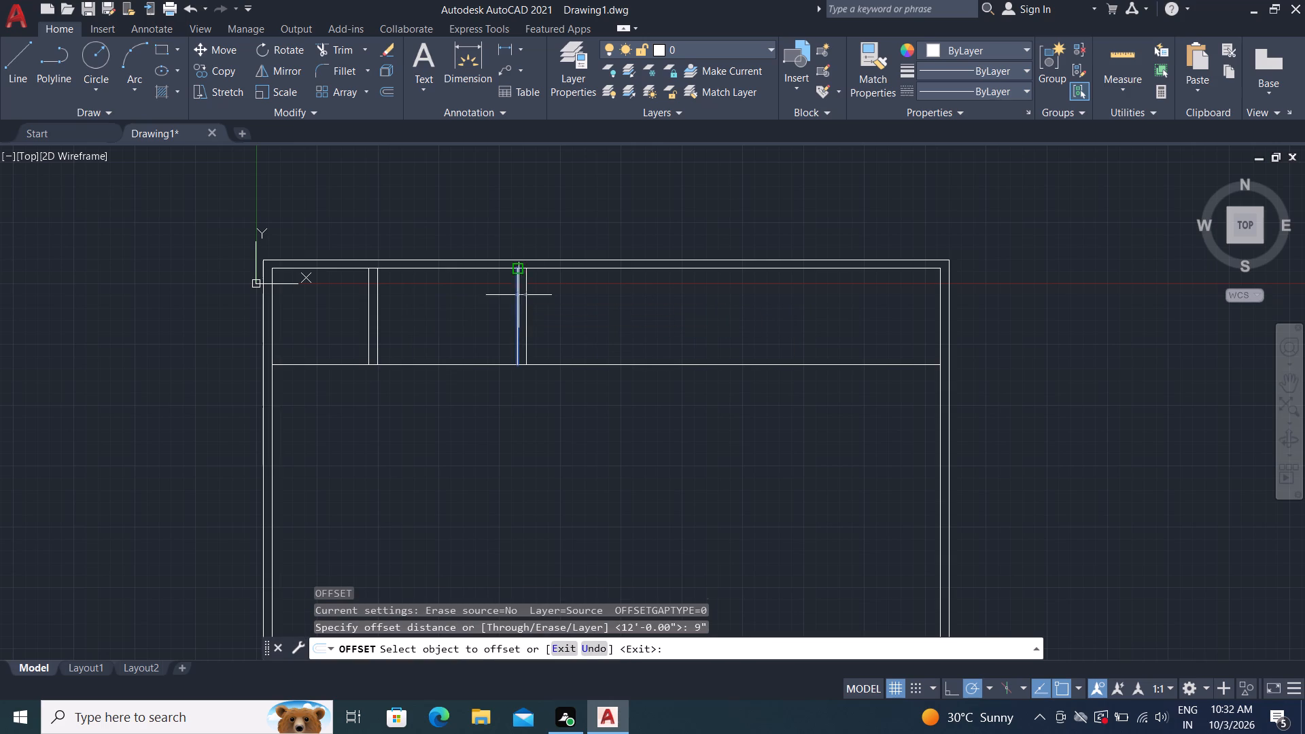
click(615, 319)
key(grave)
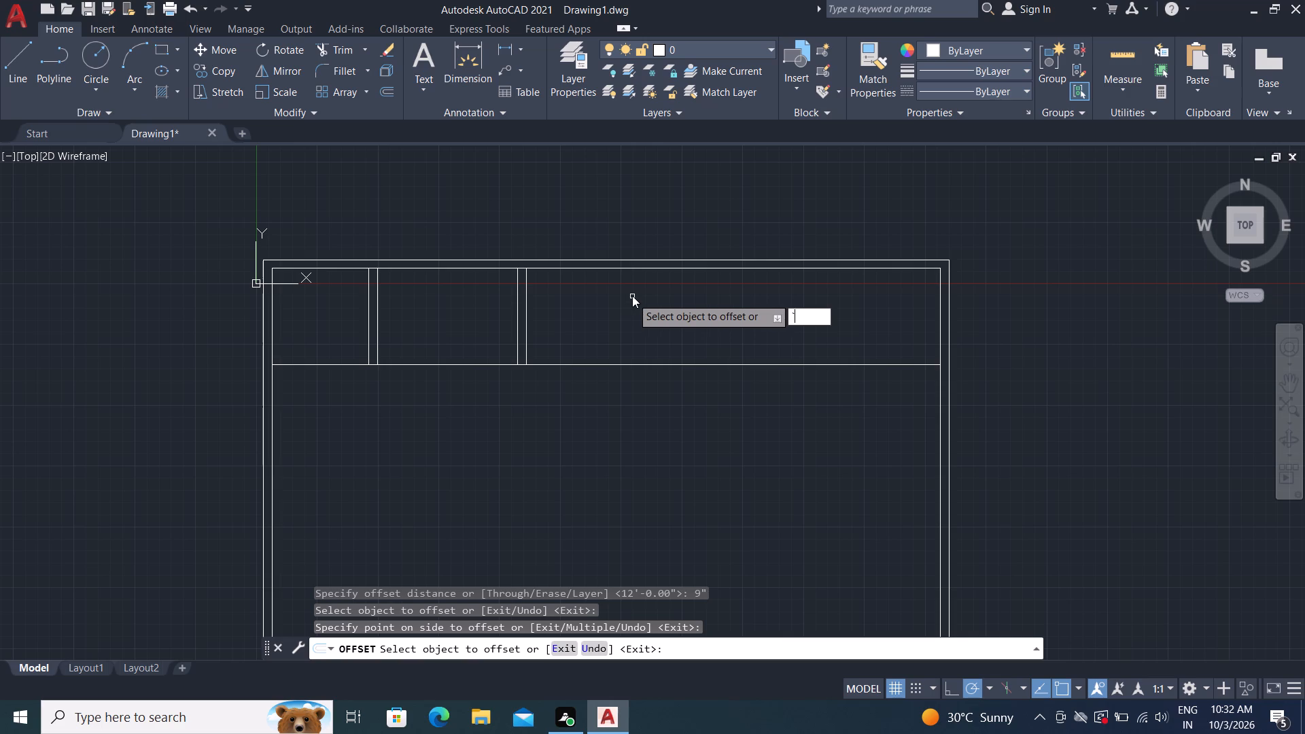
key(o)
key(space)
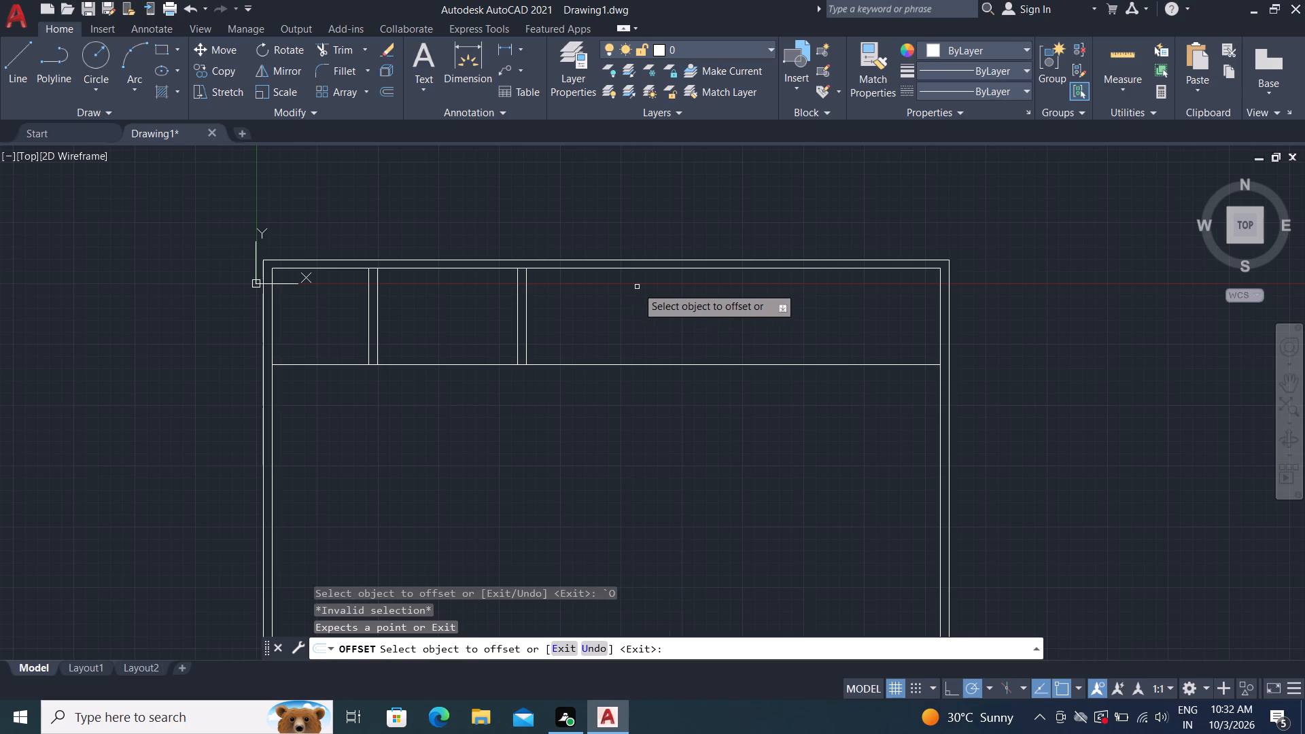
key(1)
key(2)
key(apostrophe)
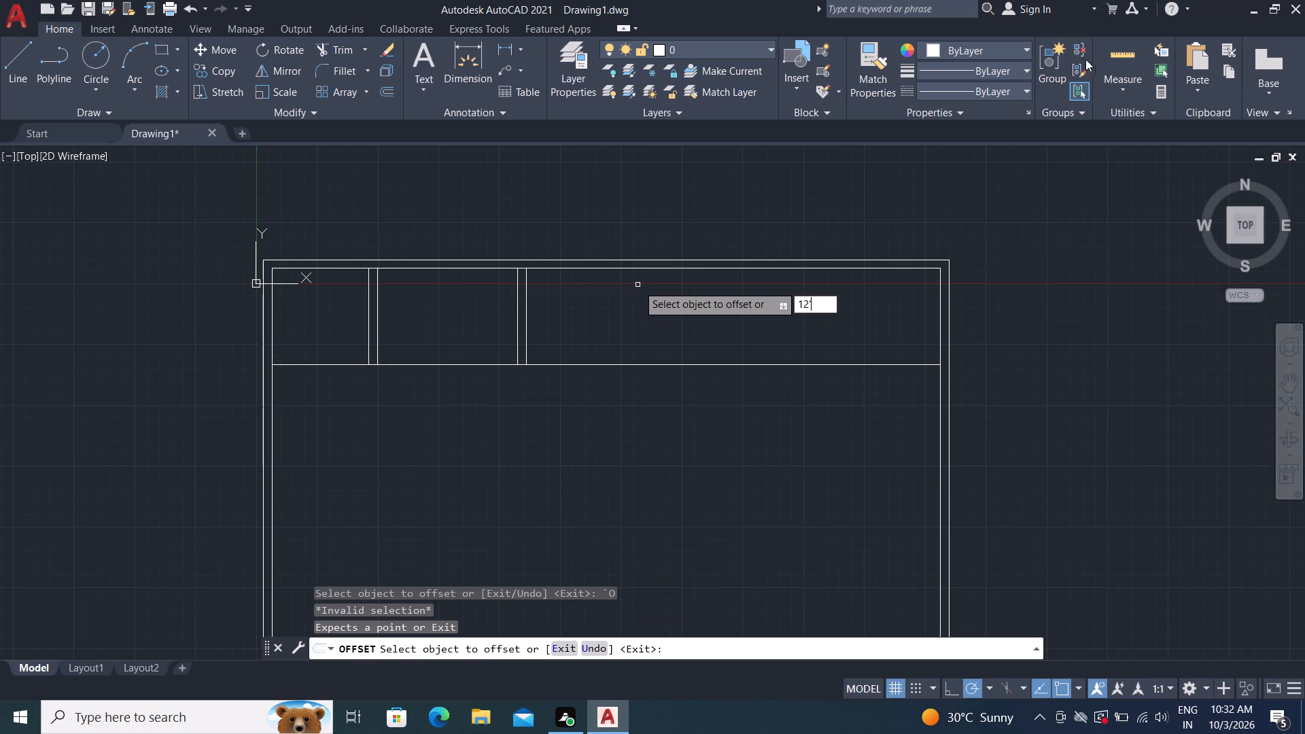
Measure the inside width and depth of the upper-left corner room.
click(1119, 46)
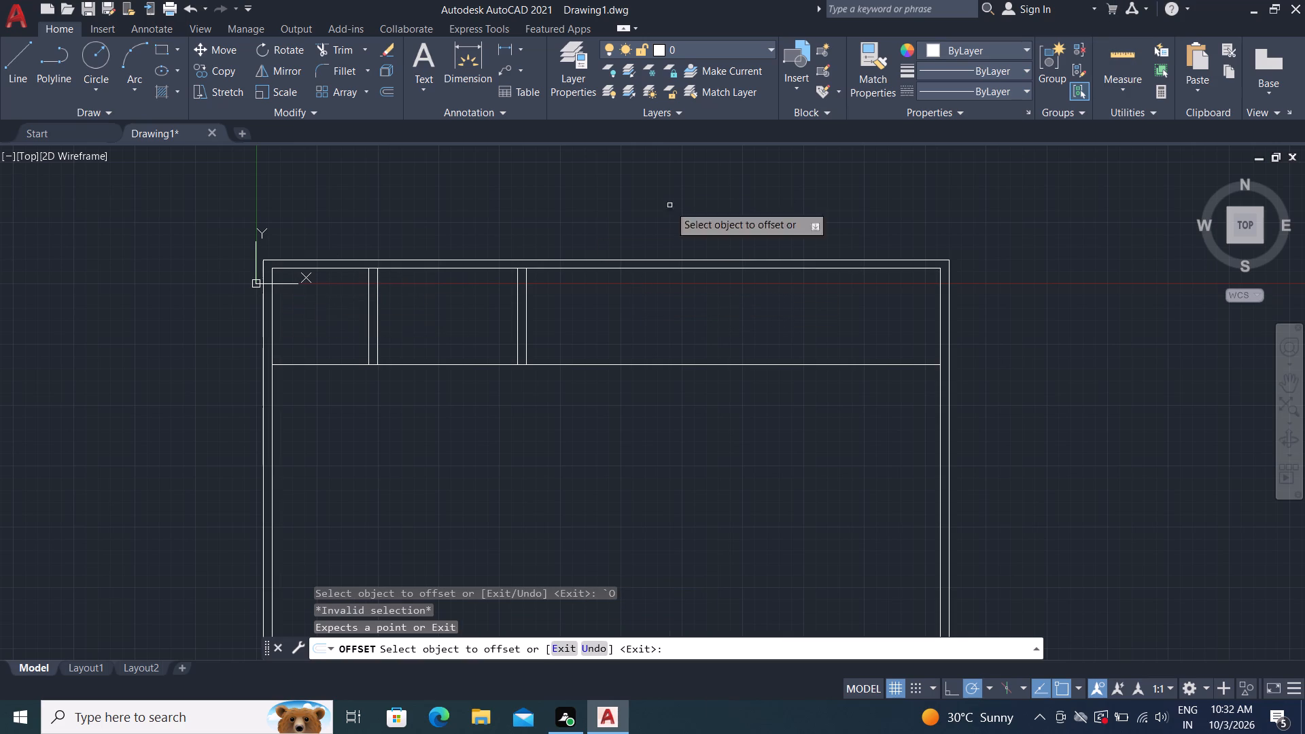
click(1118, 55)
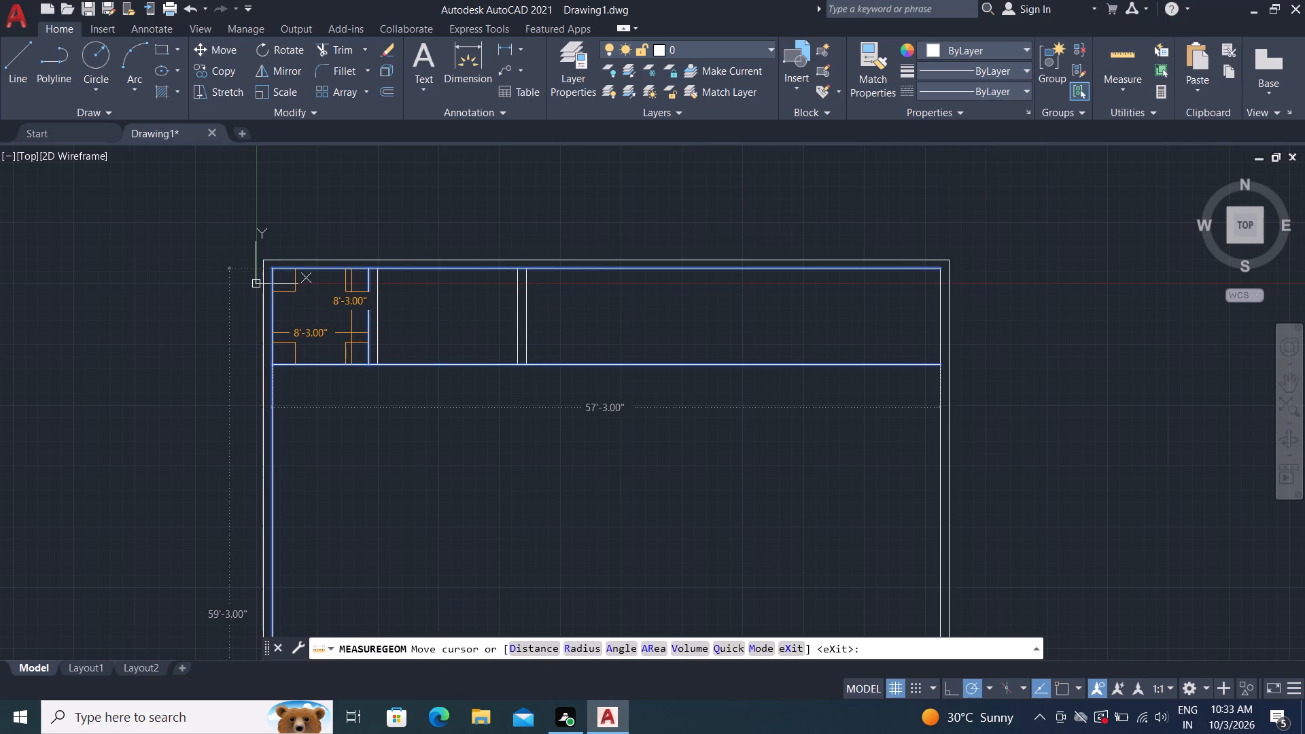
key(Escape)
Trim away all four short interior vertical lines between the inner top line and the interior horizontal line.
text(TR)
key(space)
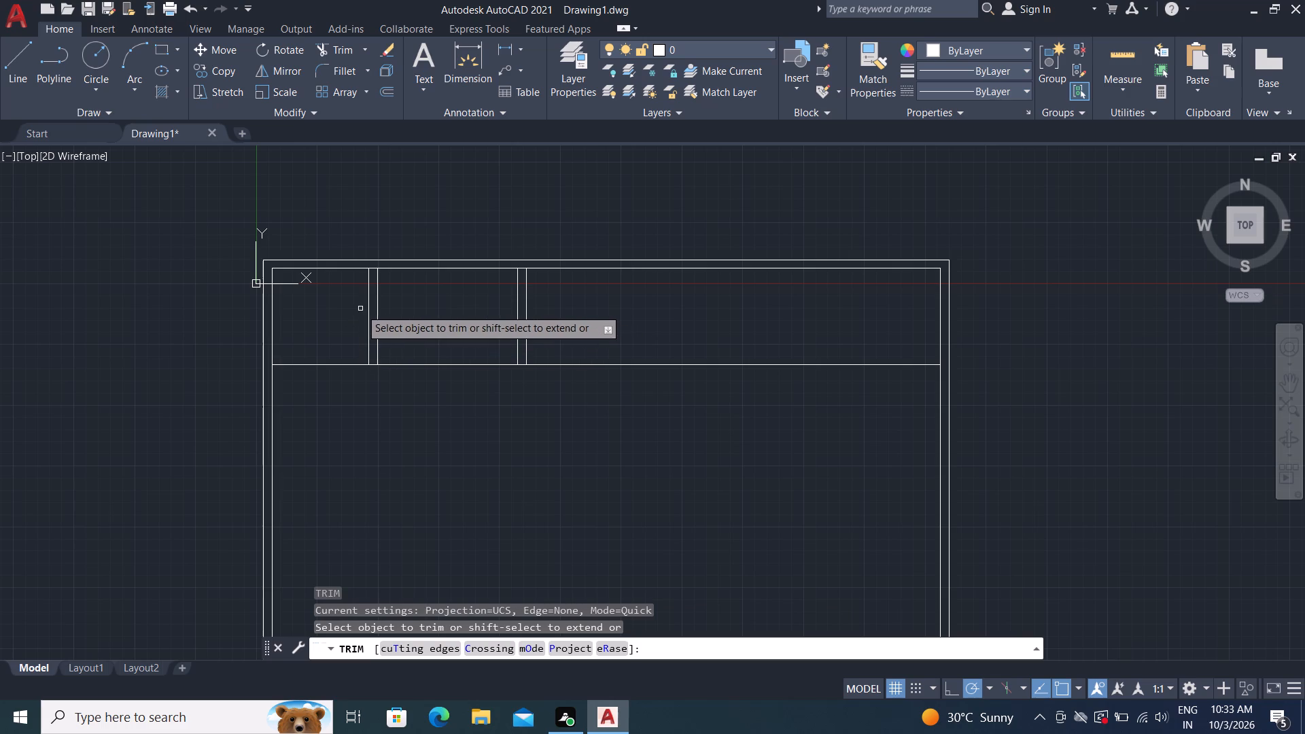
click(366, 309)
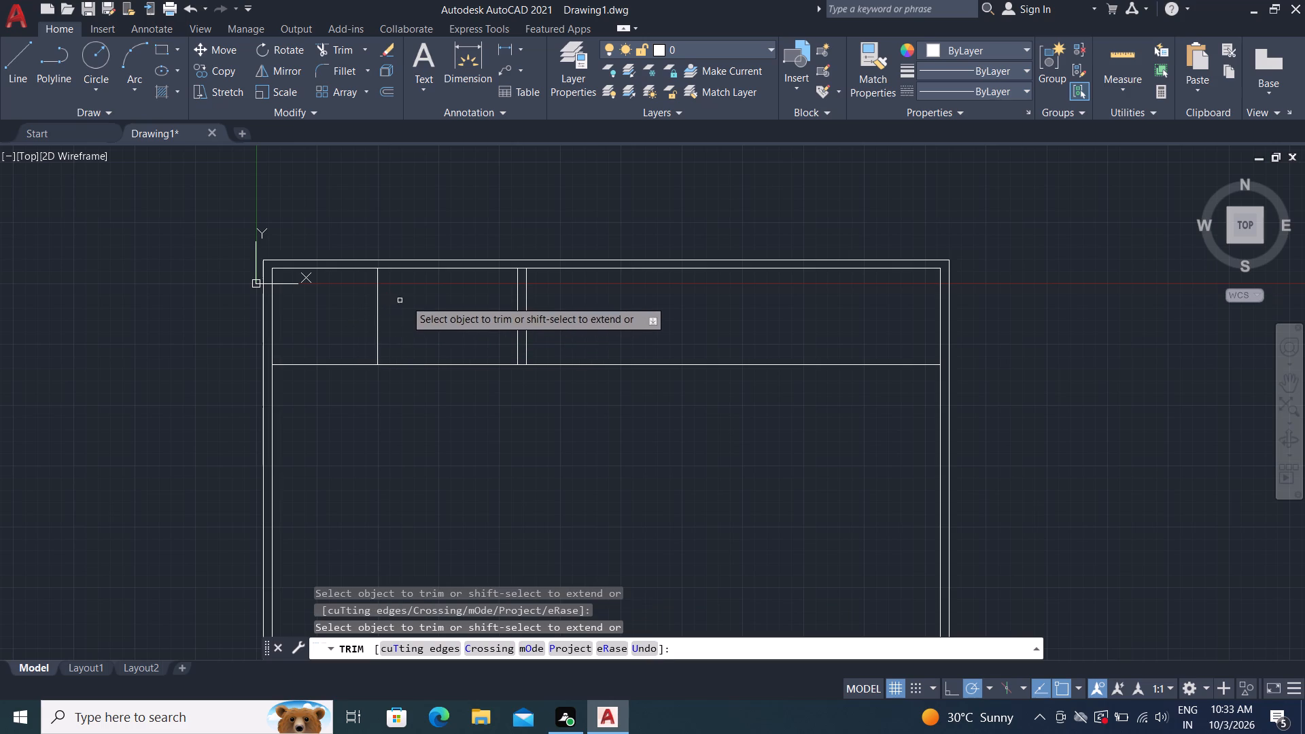
click(515, 315)
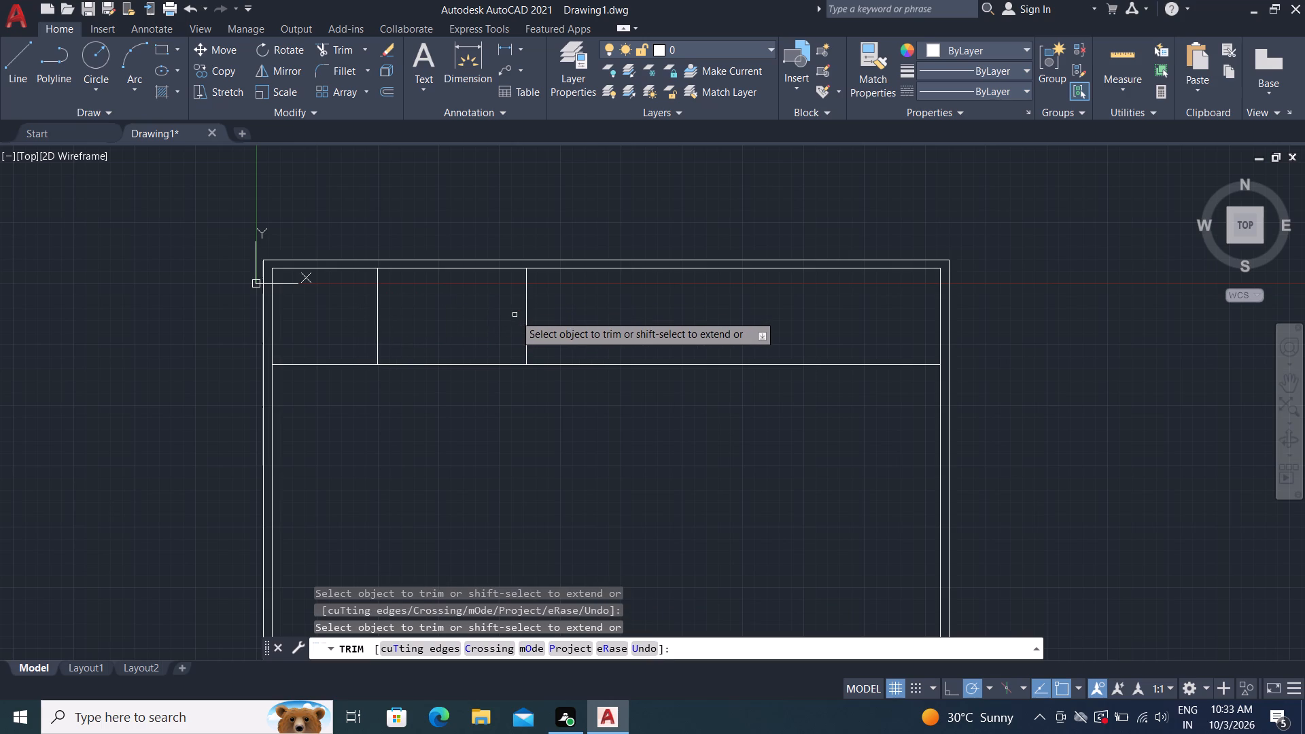
click(523, 330)
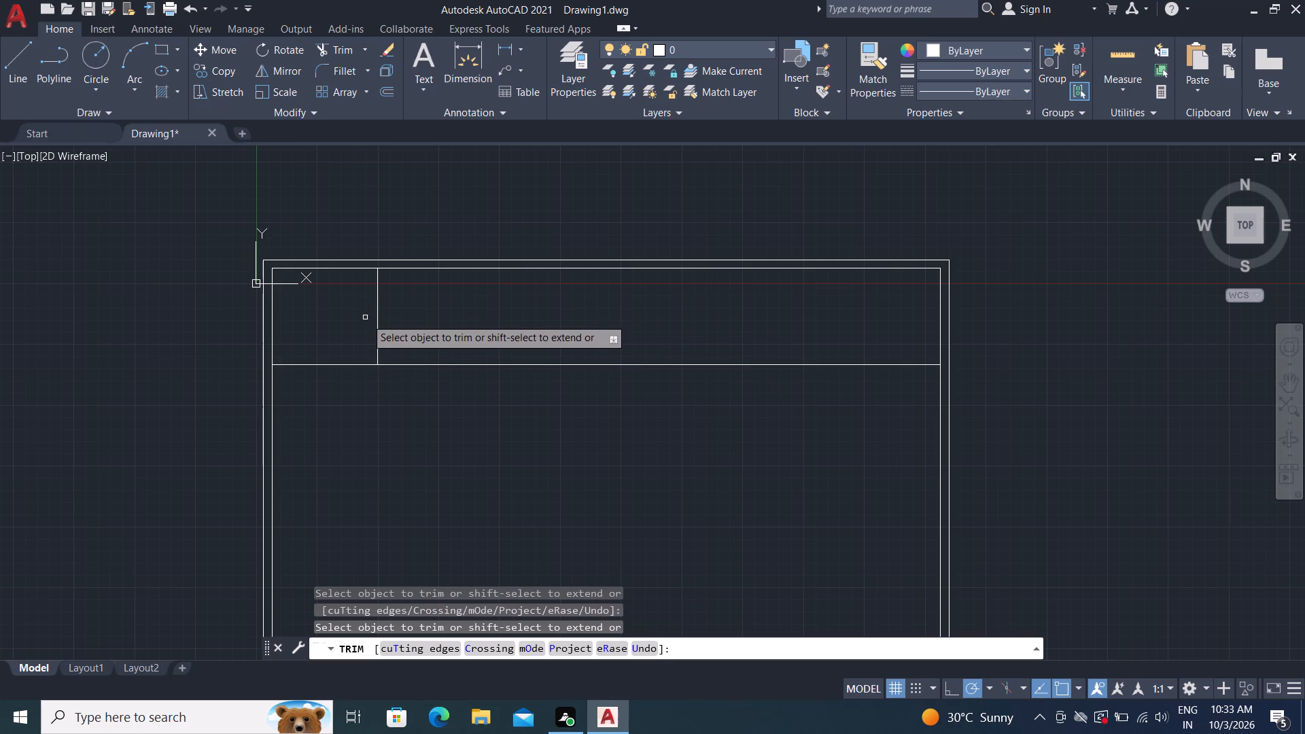
click(375, 325)
key(Escape)
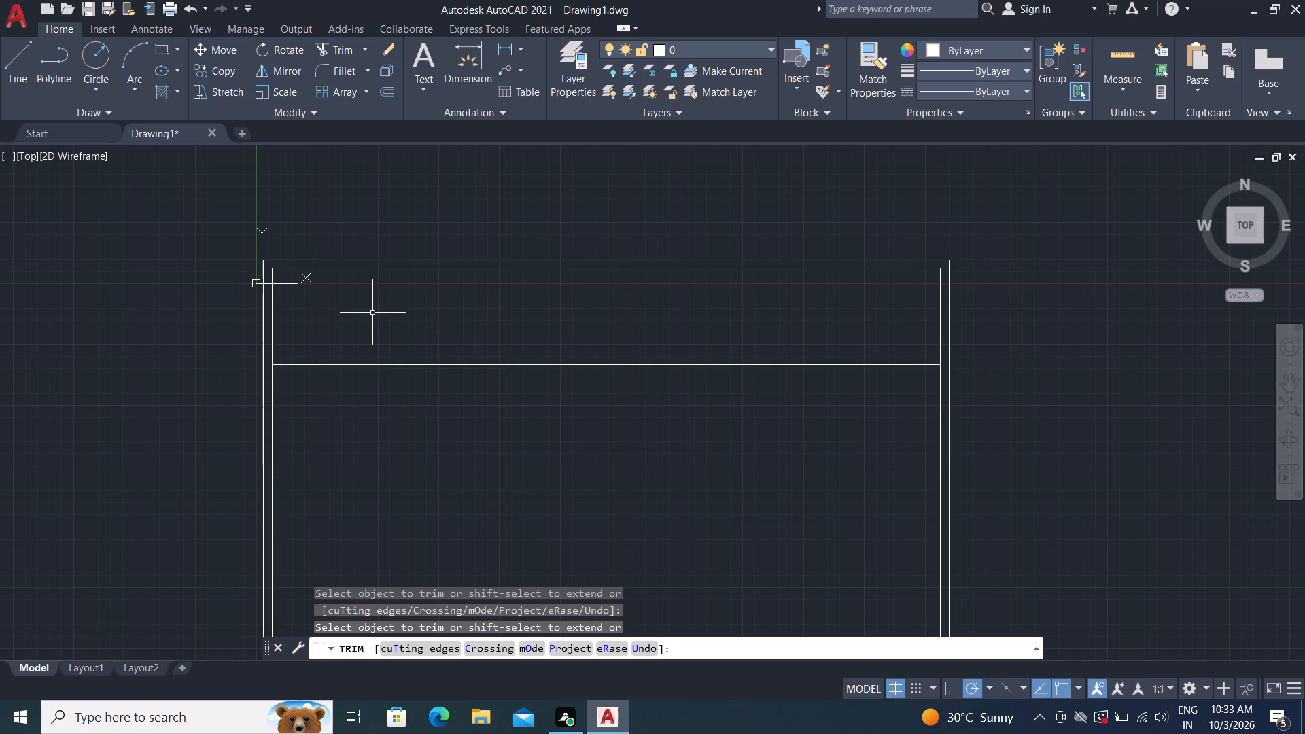
key(Escape)
key(Escape)
Offset the inner left vertical line 12' toward the inside of the building.
key(o)
key(space)
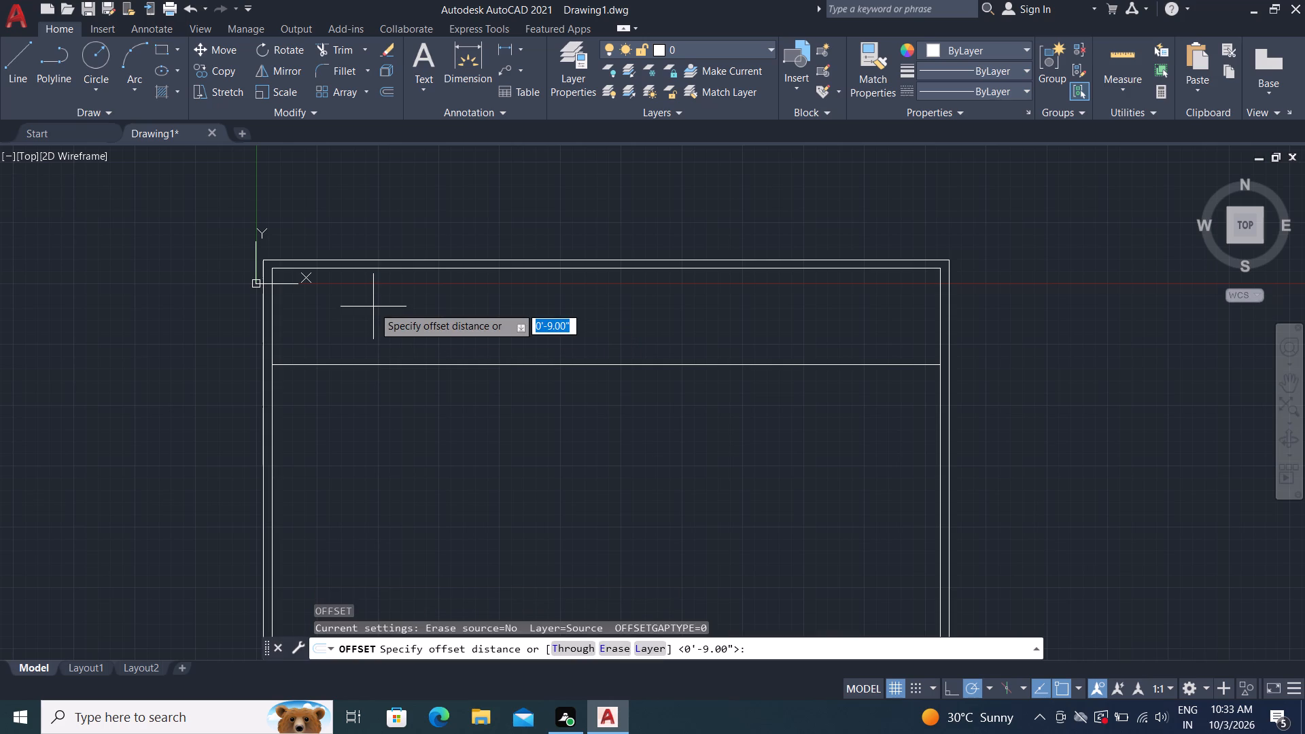
text(12)
text(')
key(space)
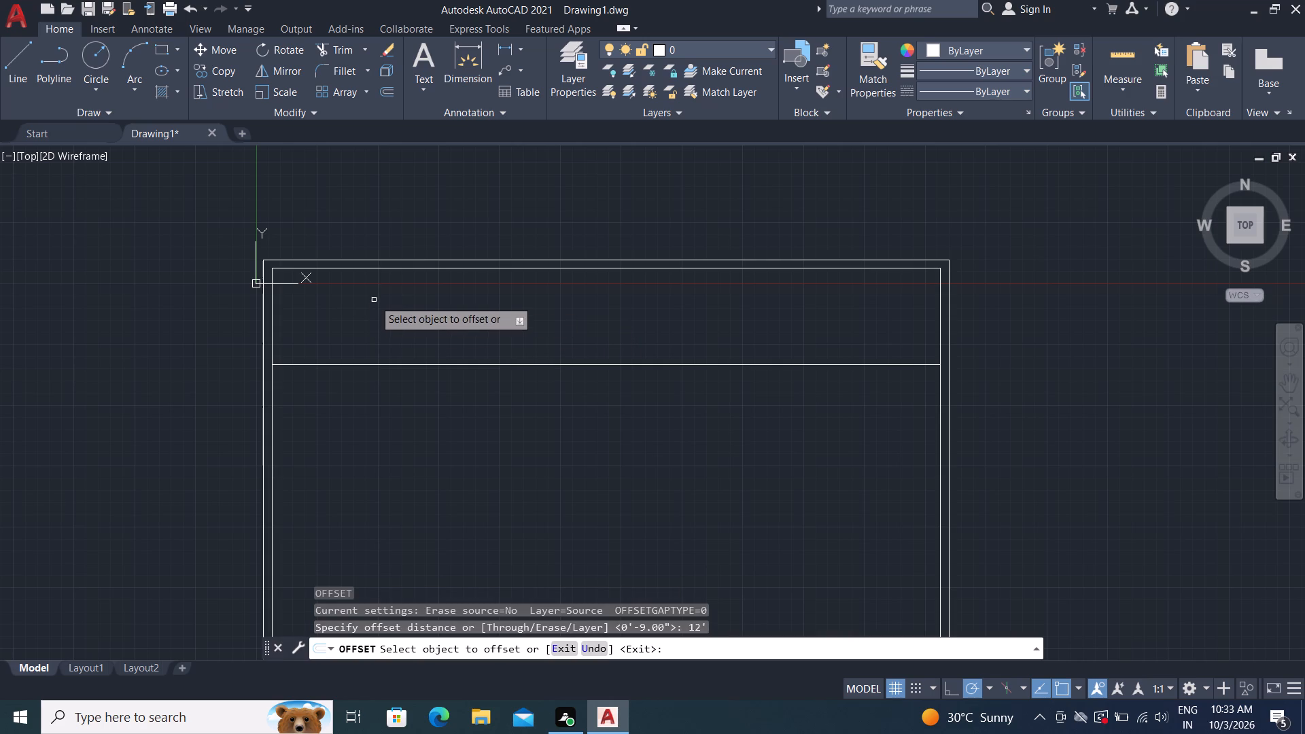
click(271, 313)
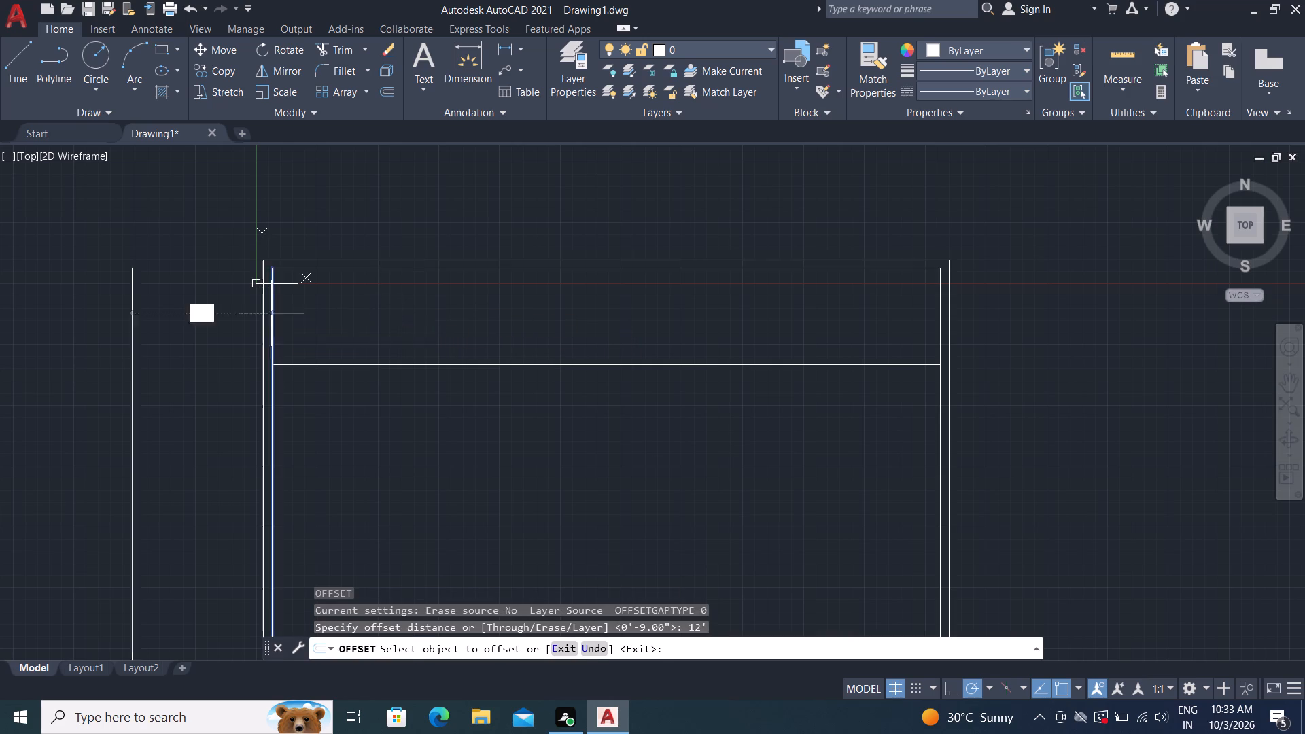
click(773, 394)
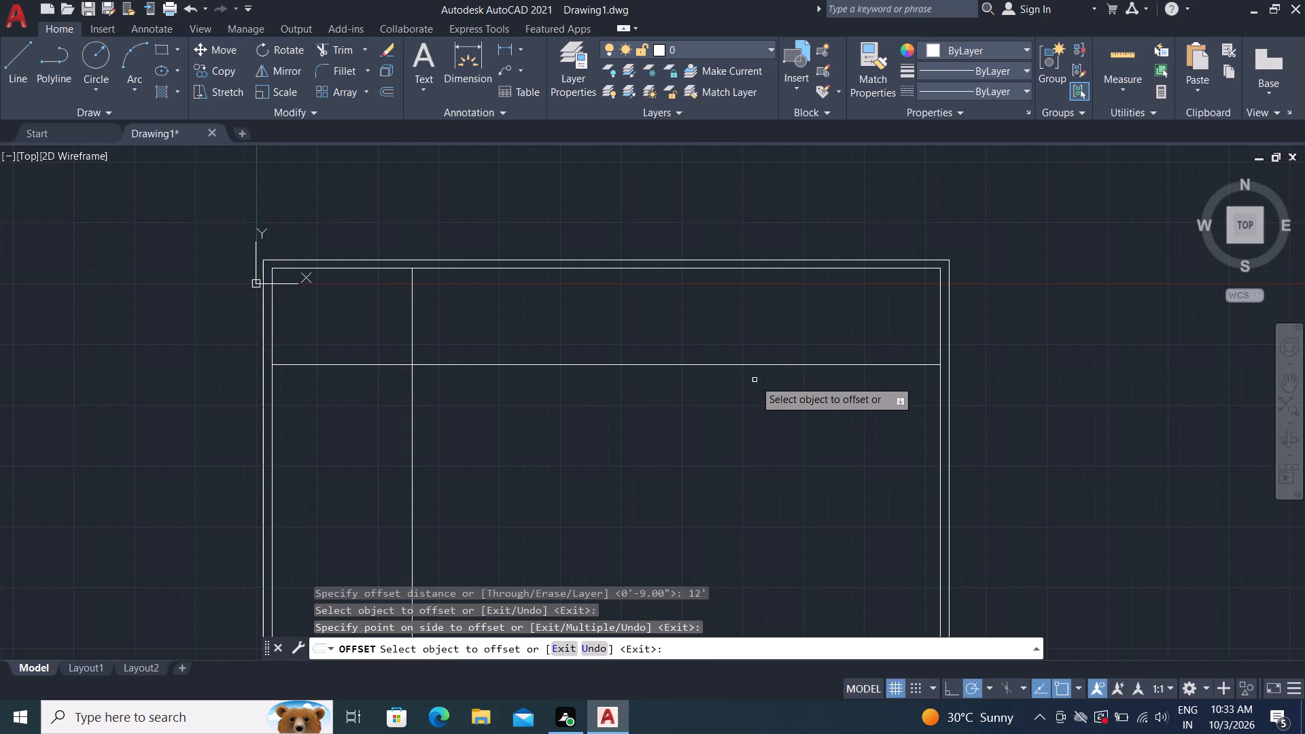
key(Escape)
Trim the part of the new interior vertical line that runs below the interior horizontal line.
key(t)
text(R)
key(space)
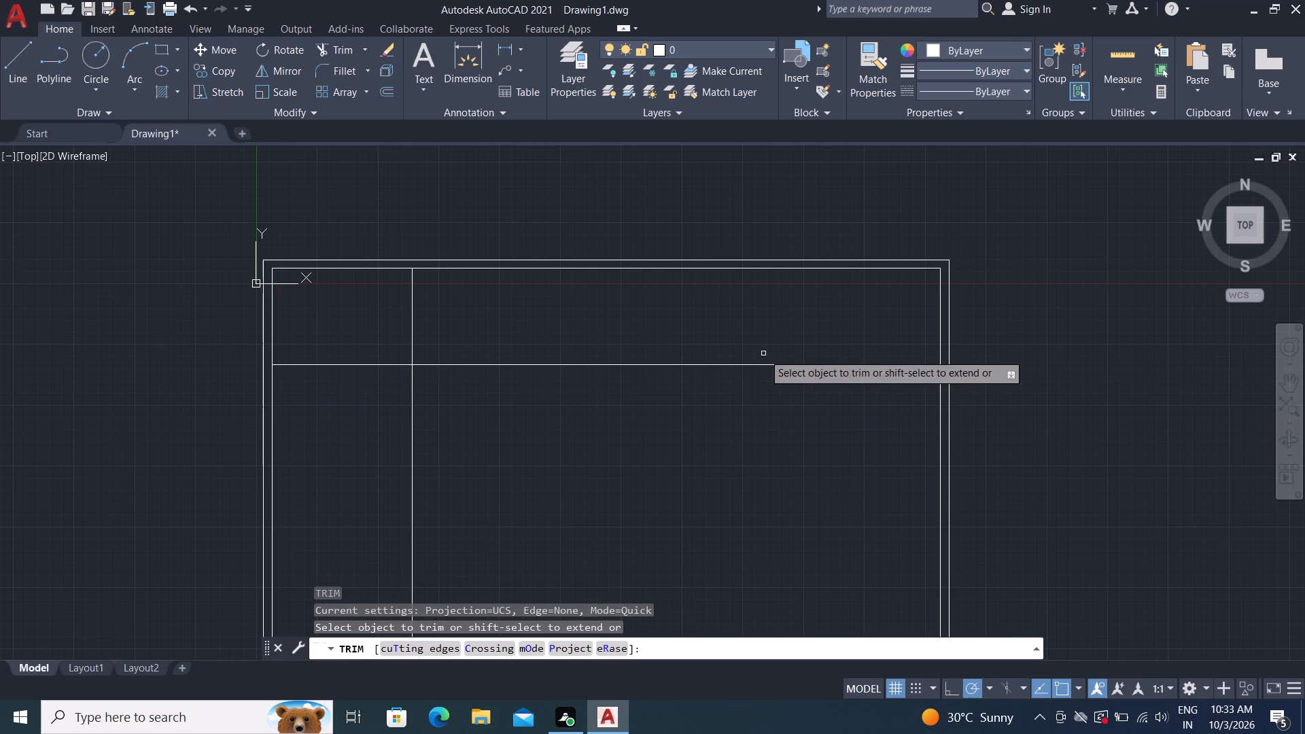
drag(379, 493, 394, 498)
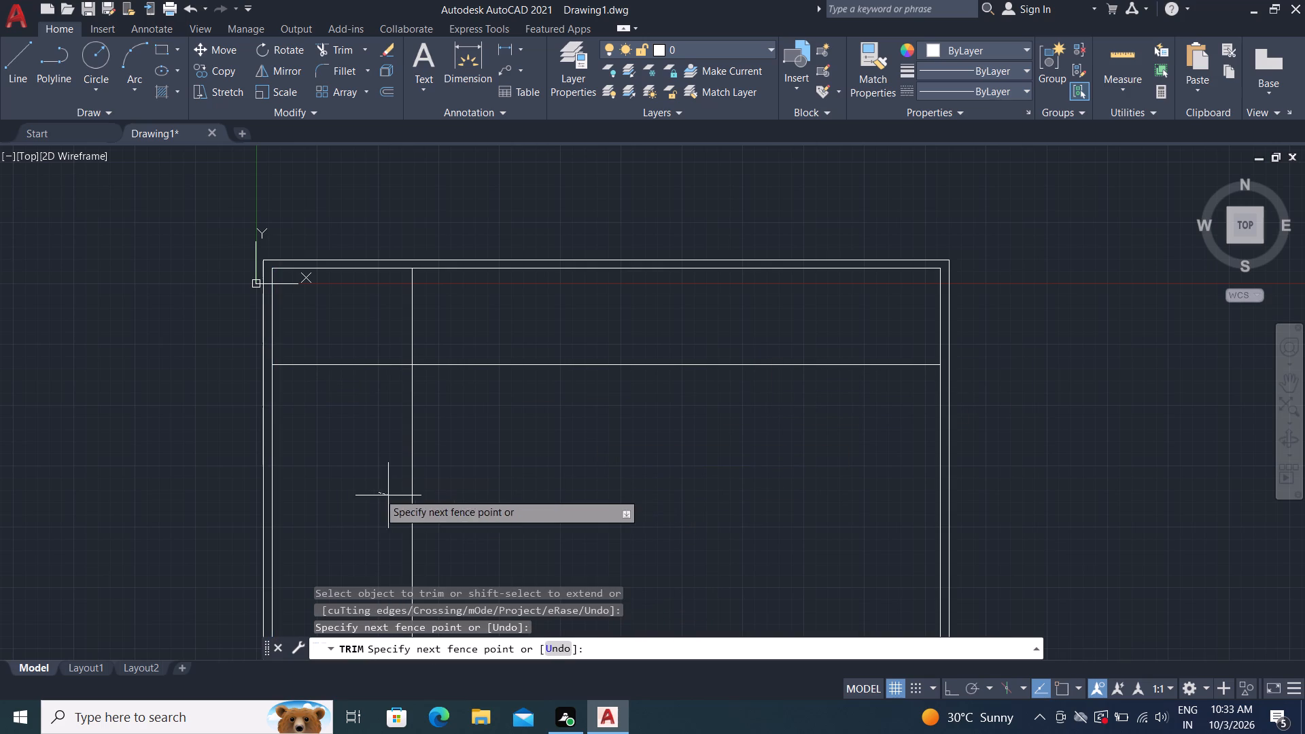
drag(394, 498, 565, 553)
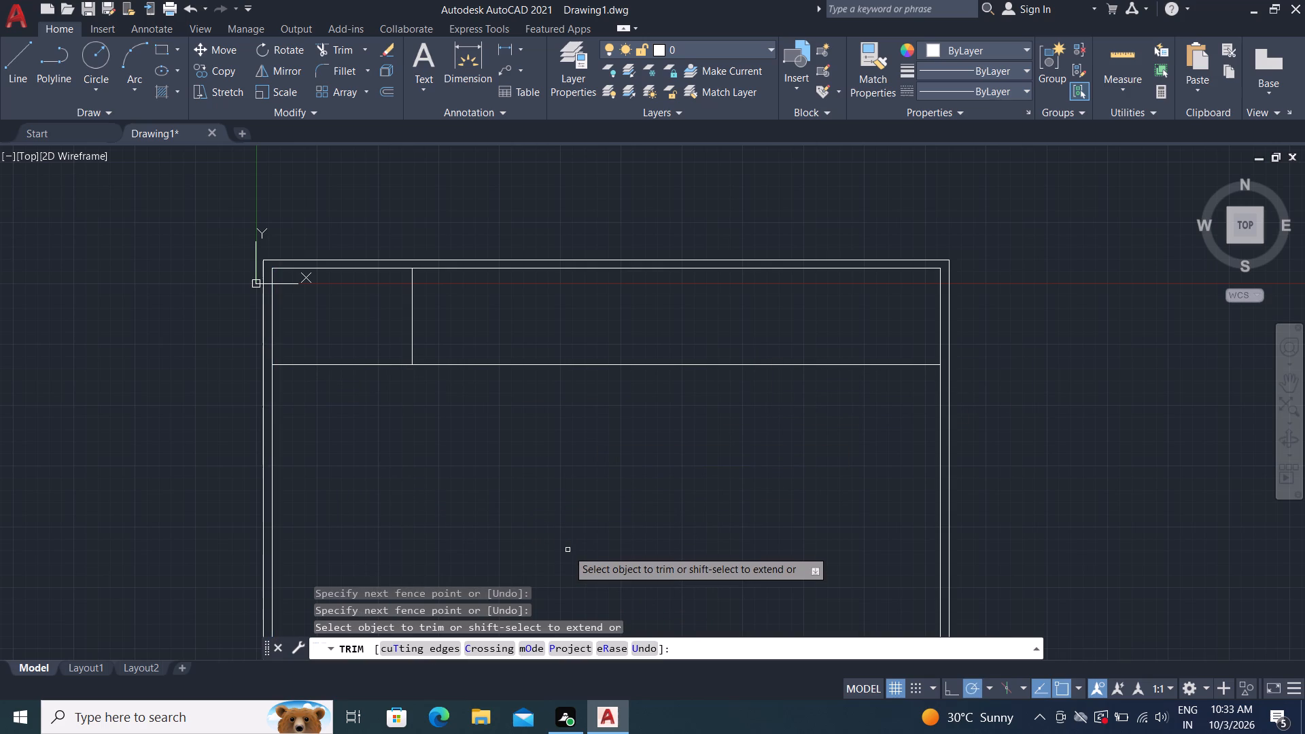
key(Escape)
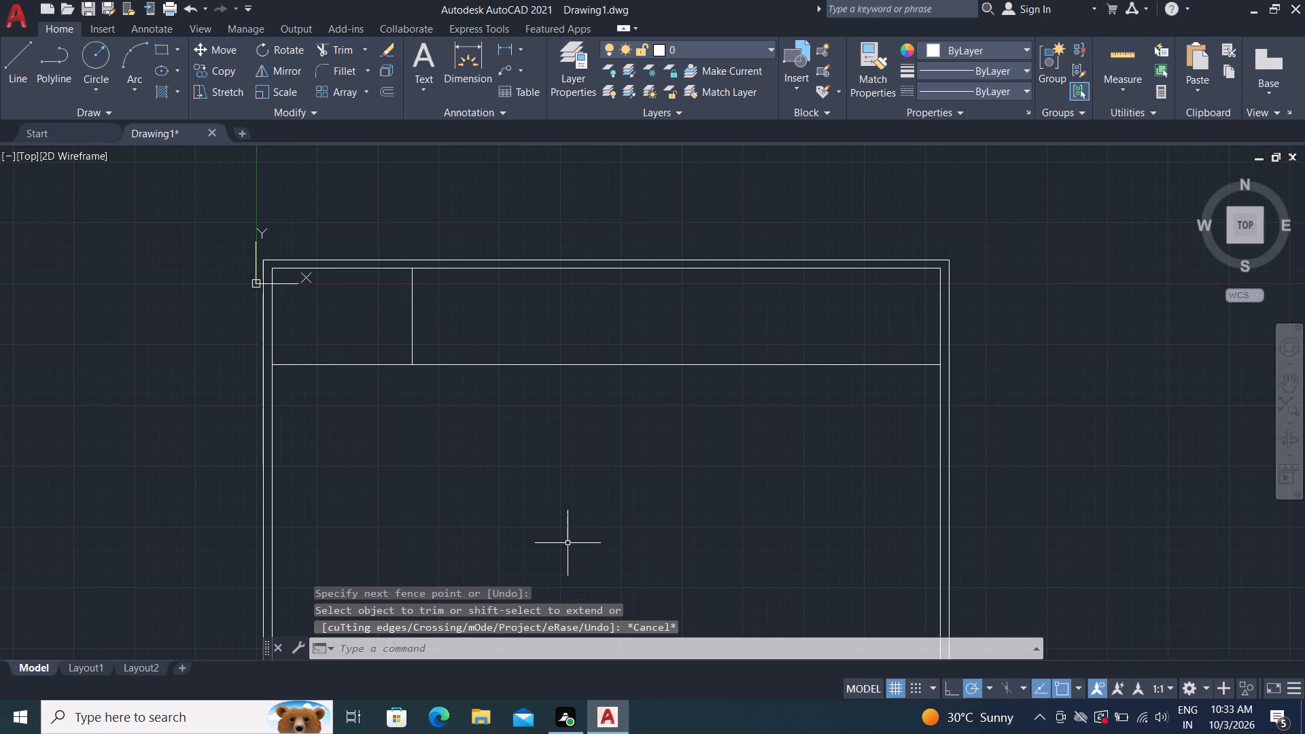
Offset the short interior vertical line 9" to its right to form the room's wall.
key(o)
key(space)
key(9)
key(shift+quotedbl)
key(Return)
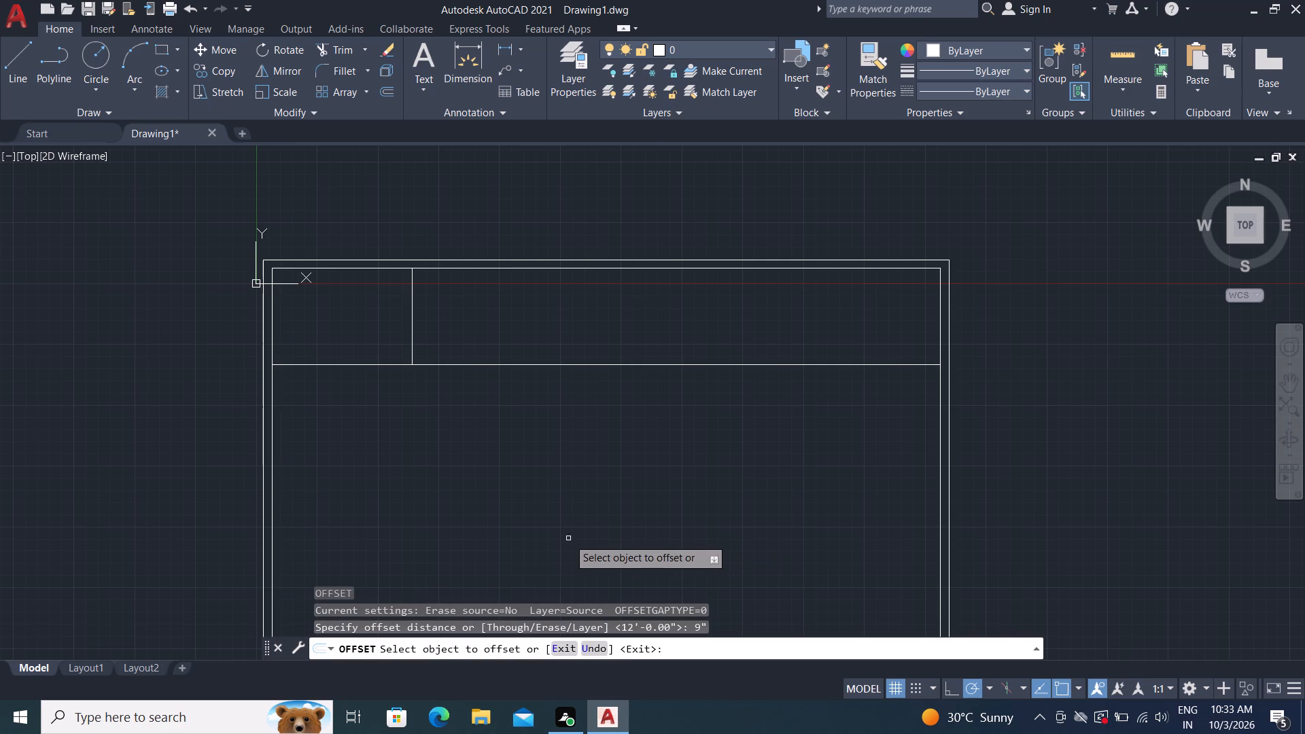
click(414, 307)
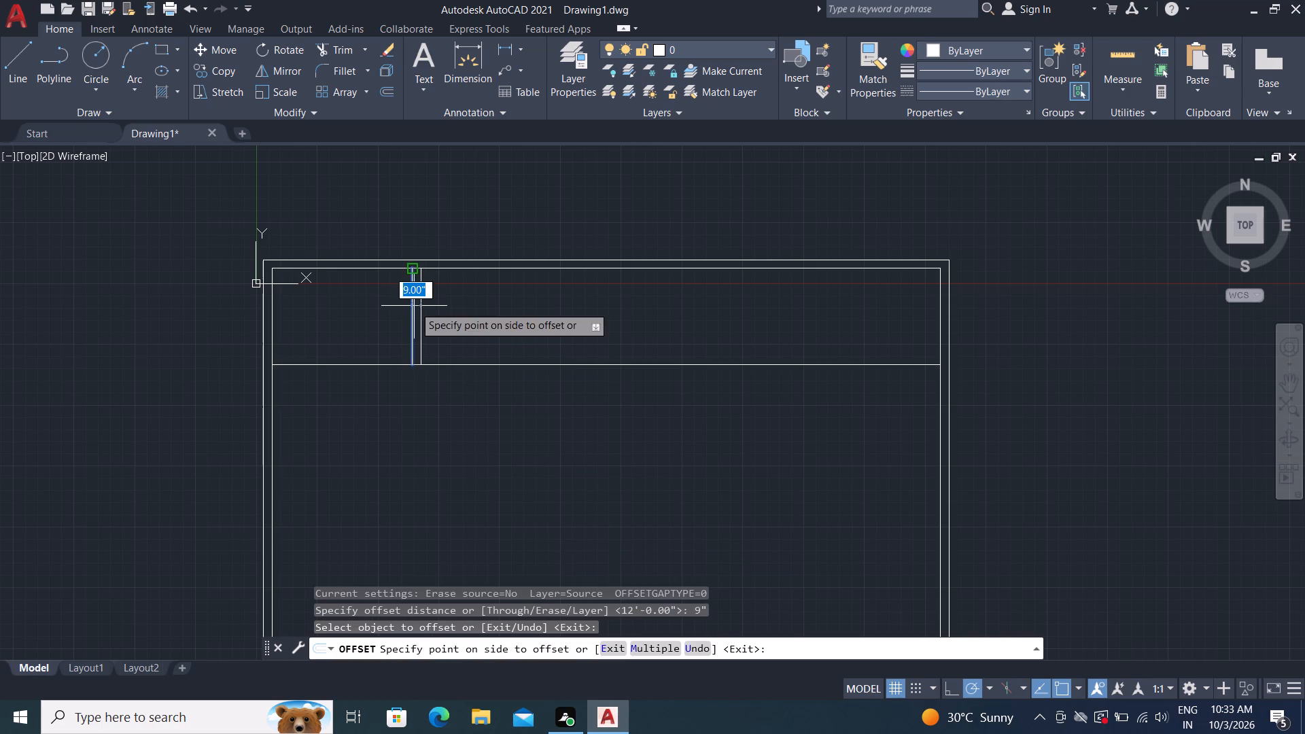
click(492, 328)
key(o)
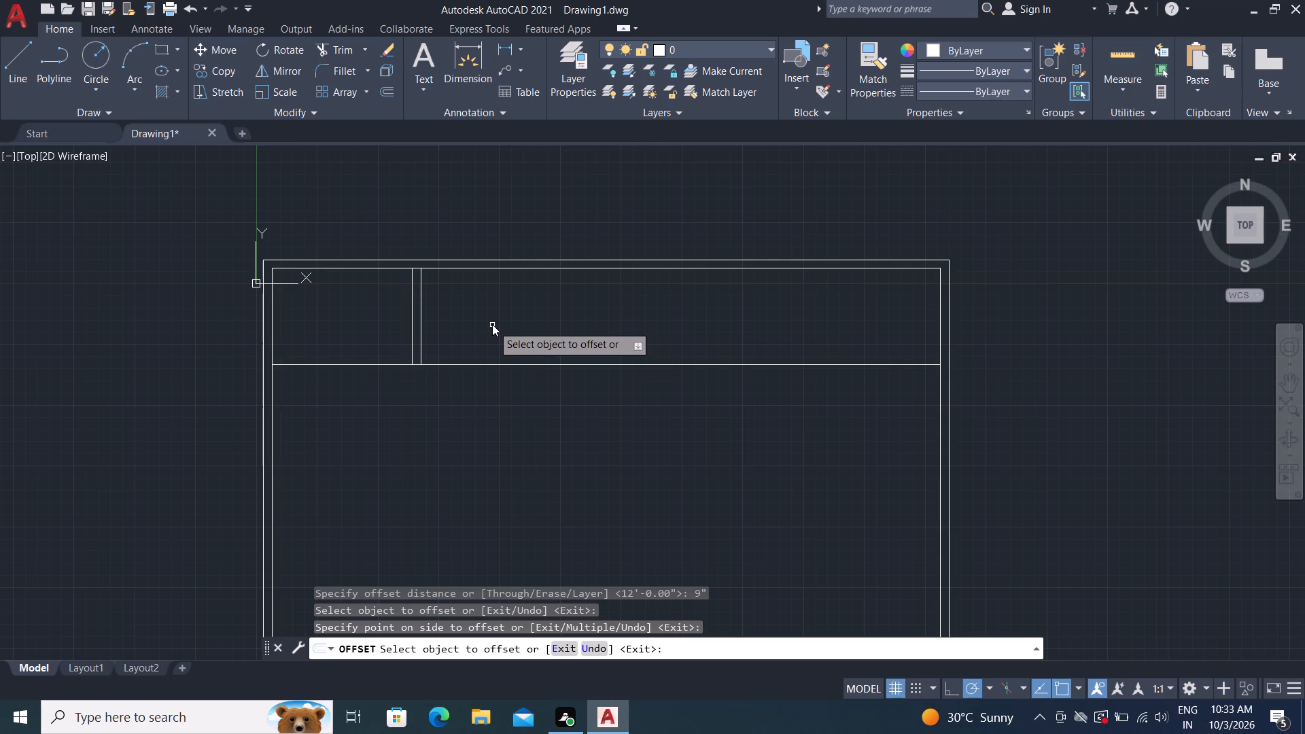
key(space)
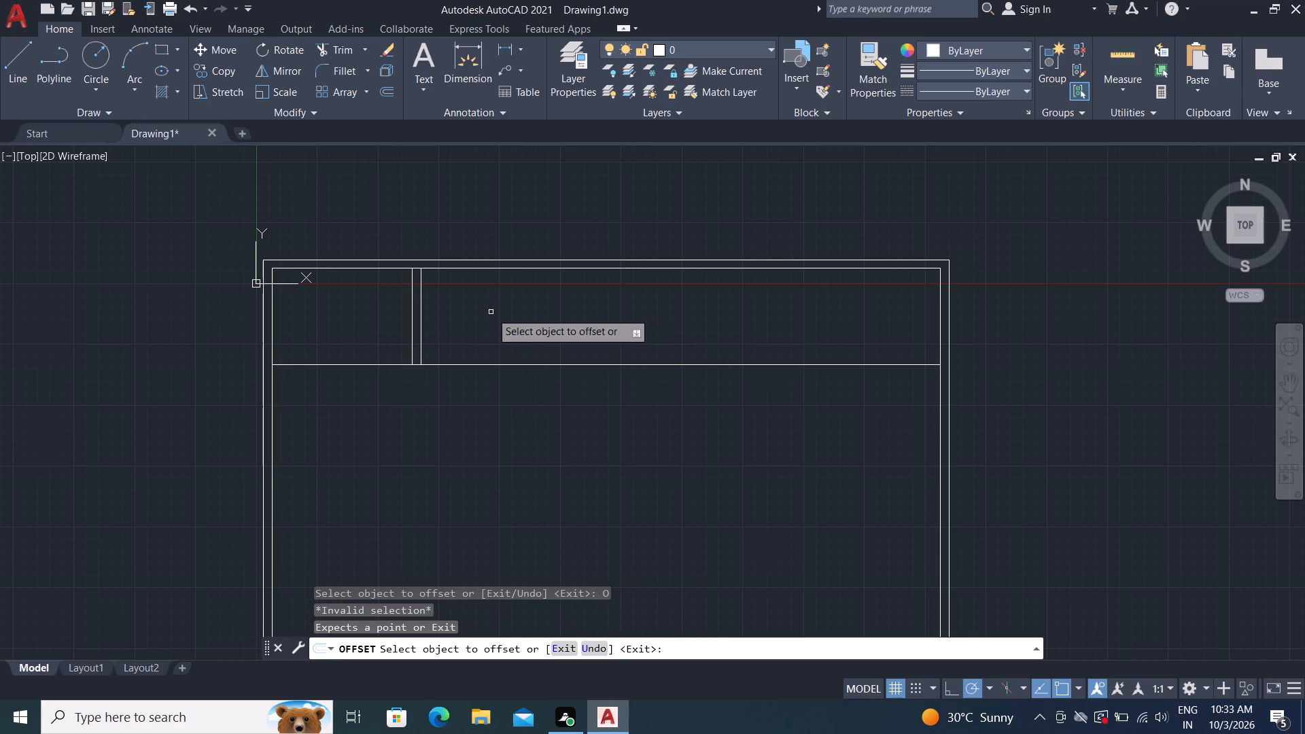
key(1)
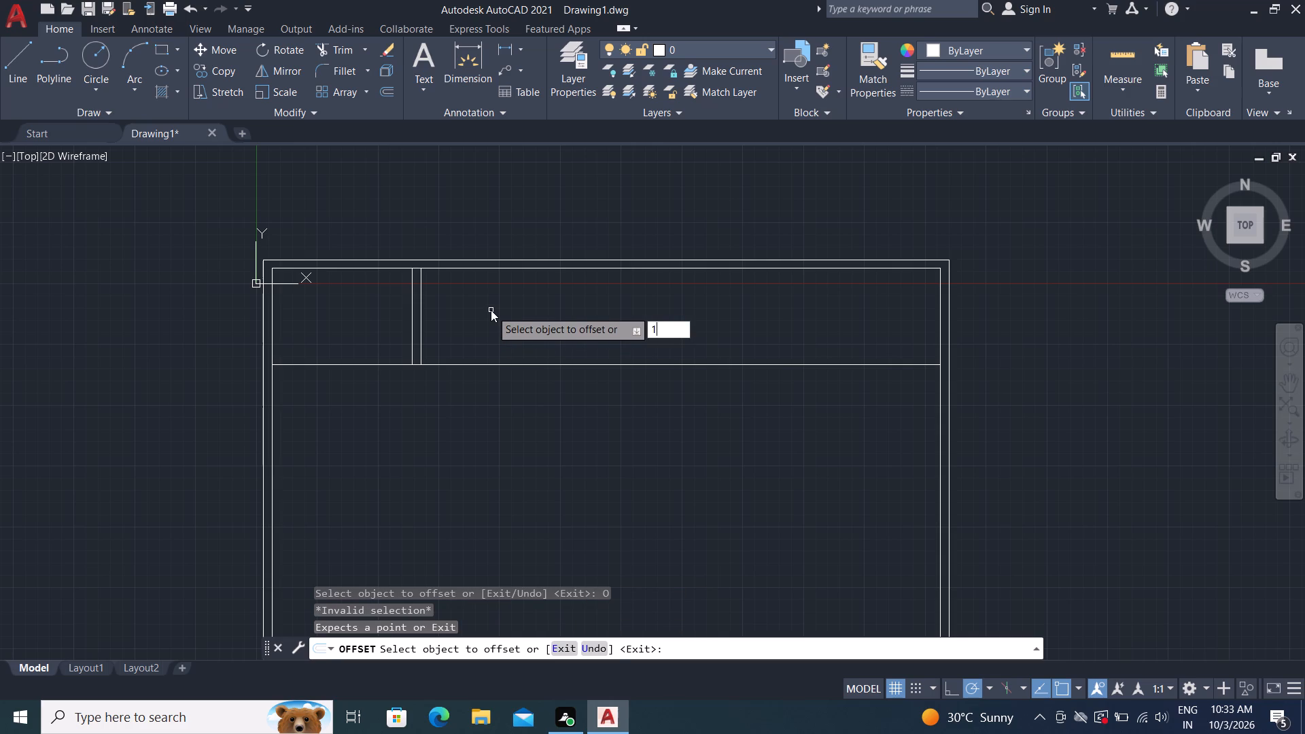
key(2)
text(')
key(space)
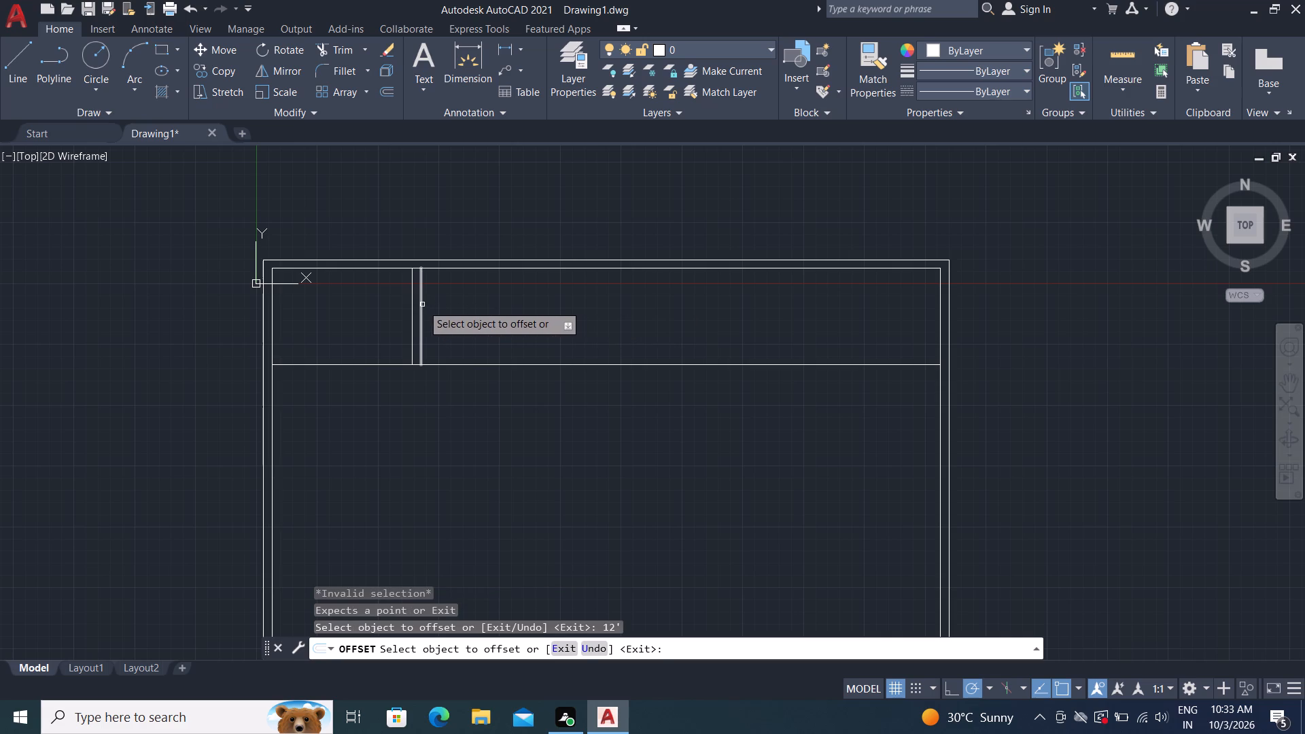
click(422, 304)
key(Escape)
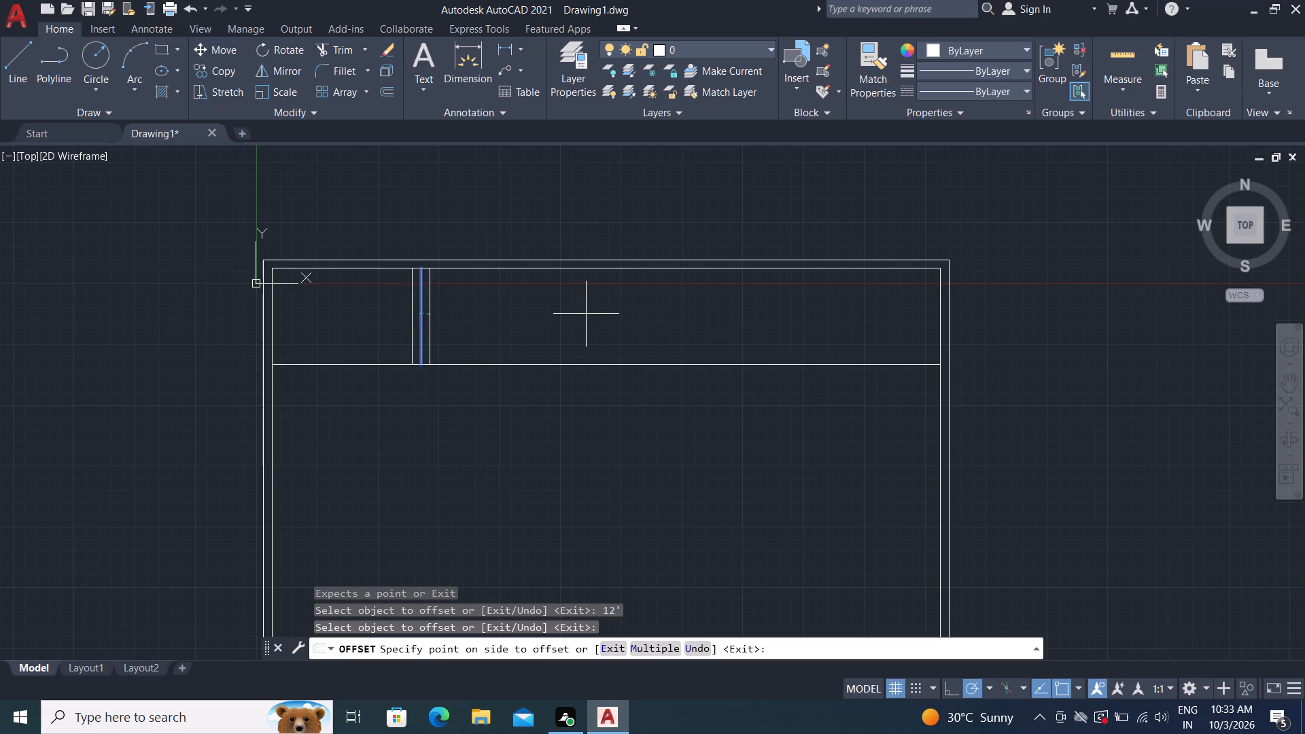
Offset the right-hand line of the first partition wall 12' to its right to set the second room's width.
key(space)
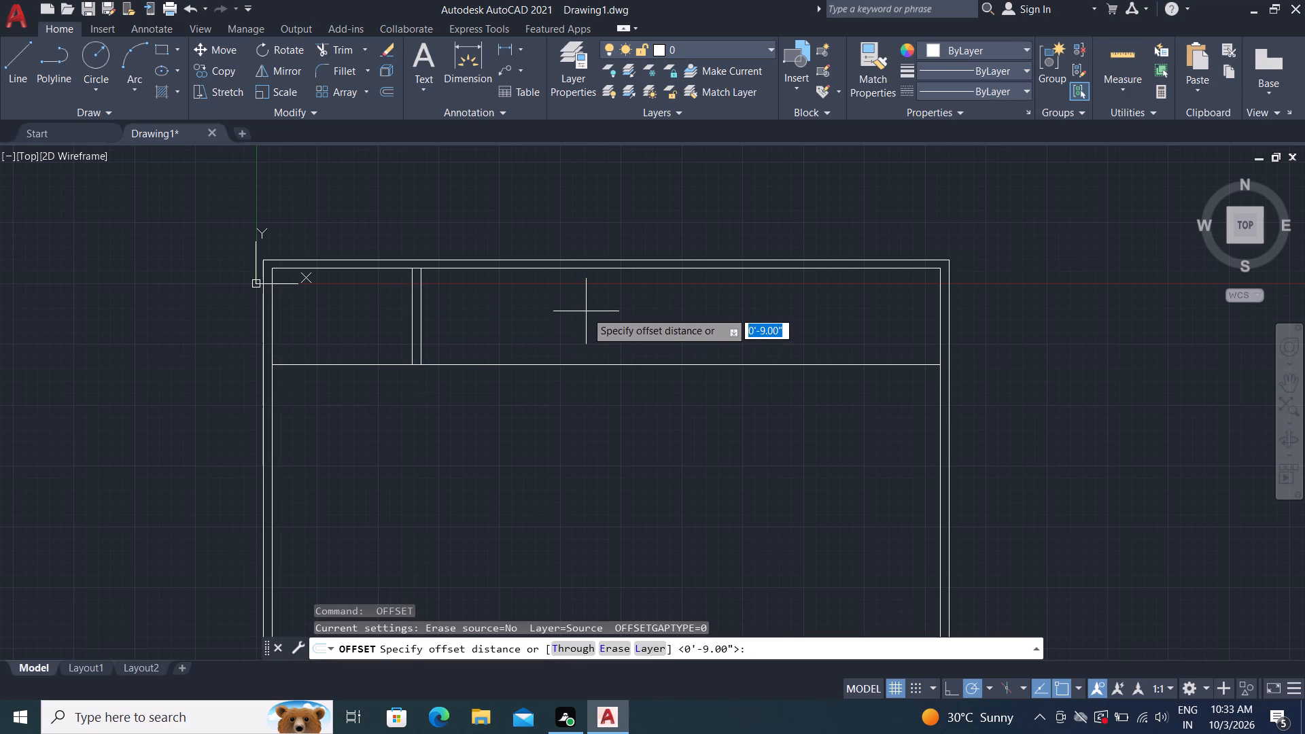
key(1)
key(2)
key(apostrophe)
key(space)
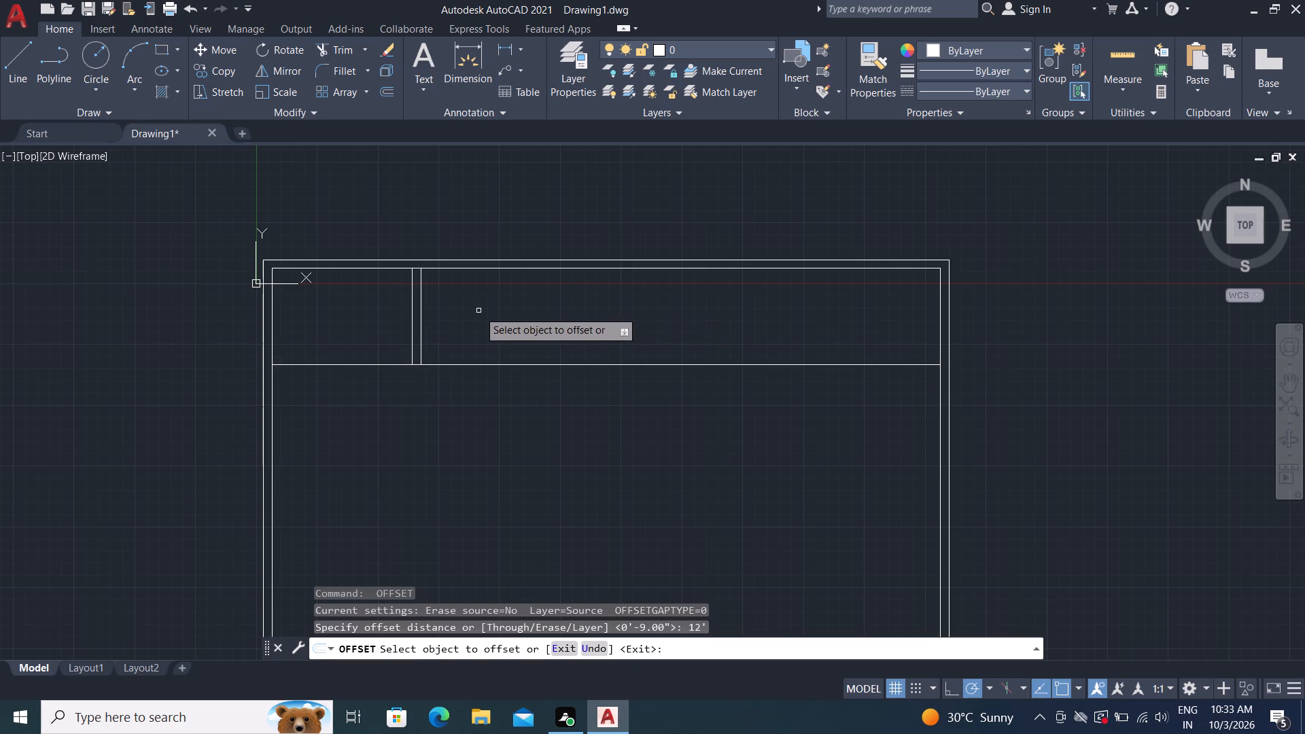
click(421, 319)
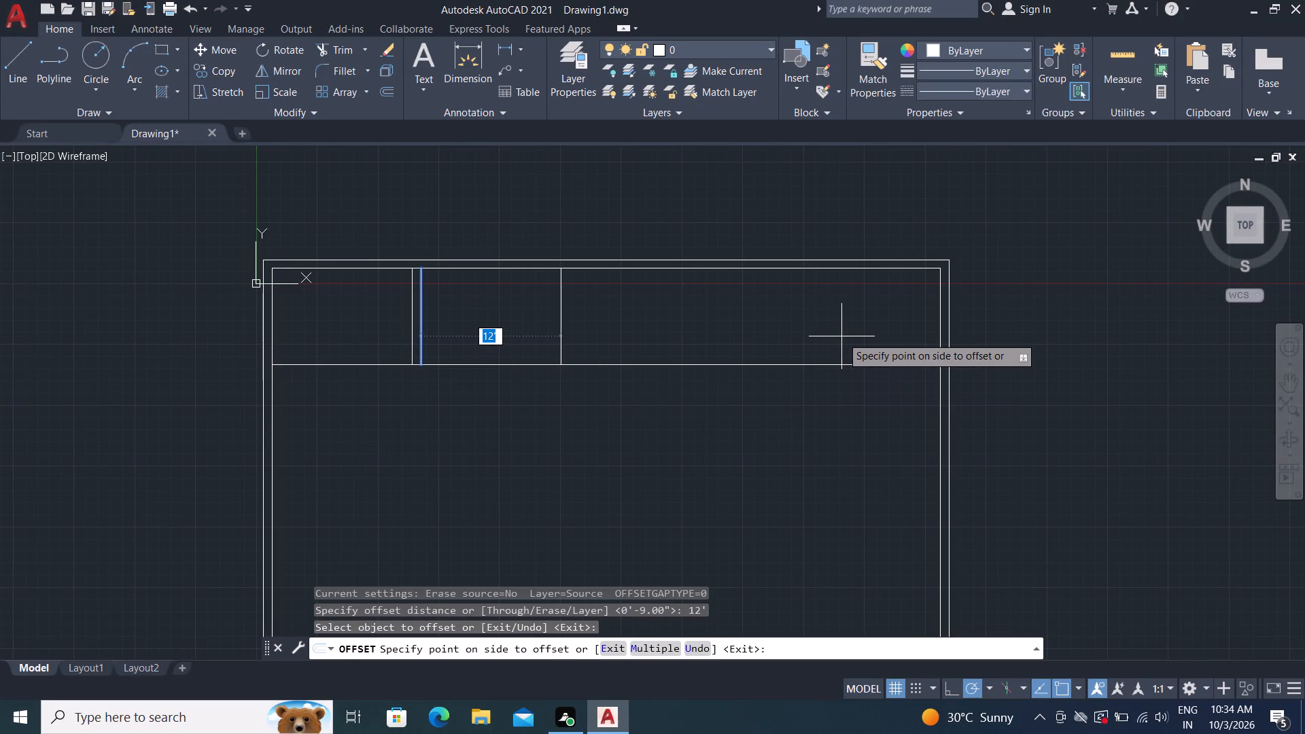
click(841, 336)
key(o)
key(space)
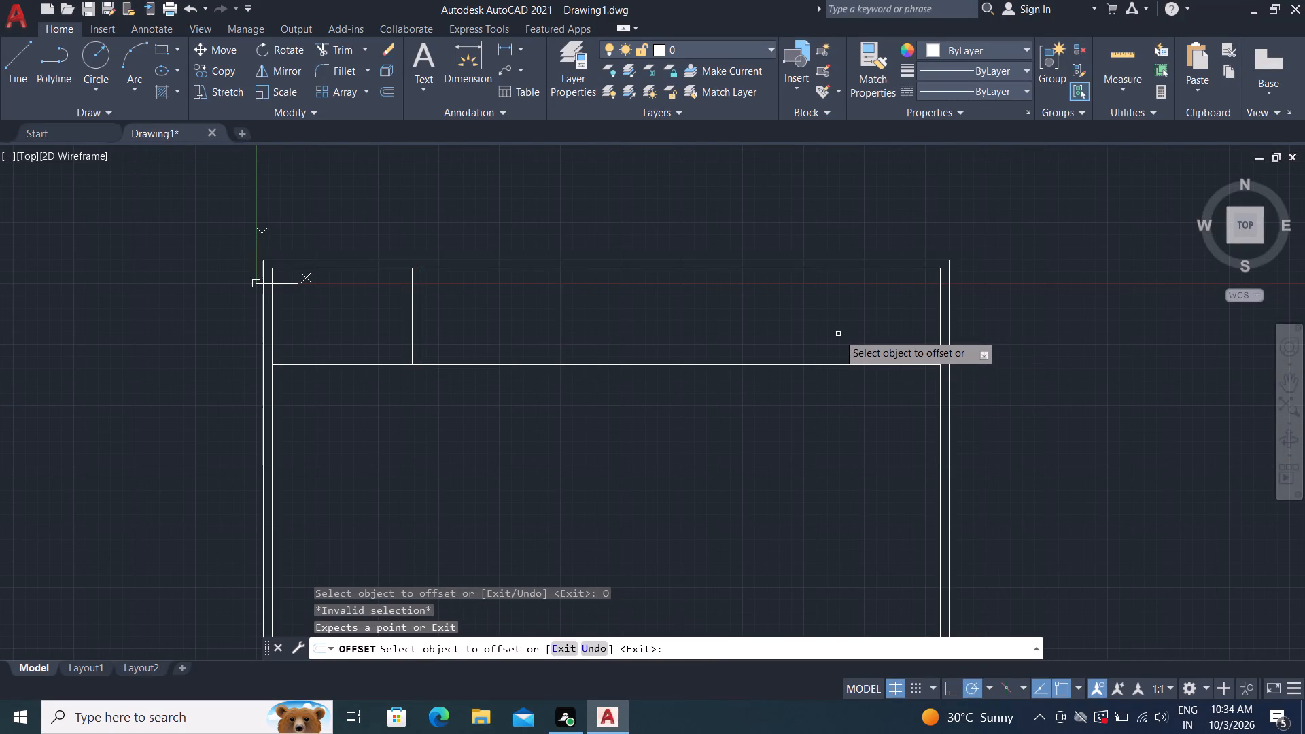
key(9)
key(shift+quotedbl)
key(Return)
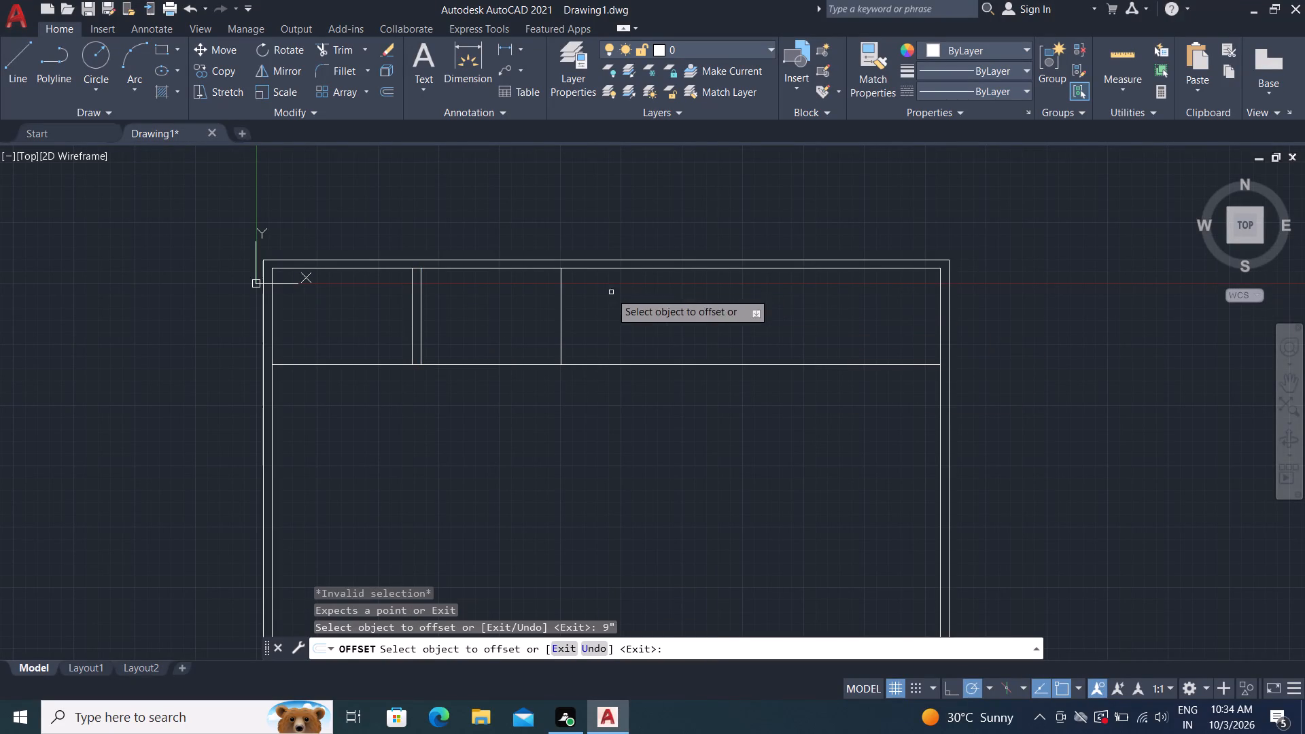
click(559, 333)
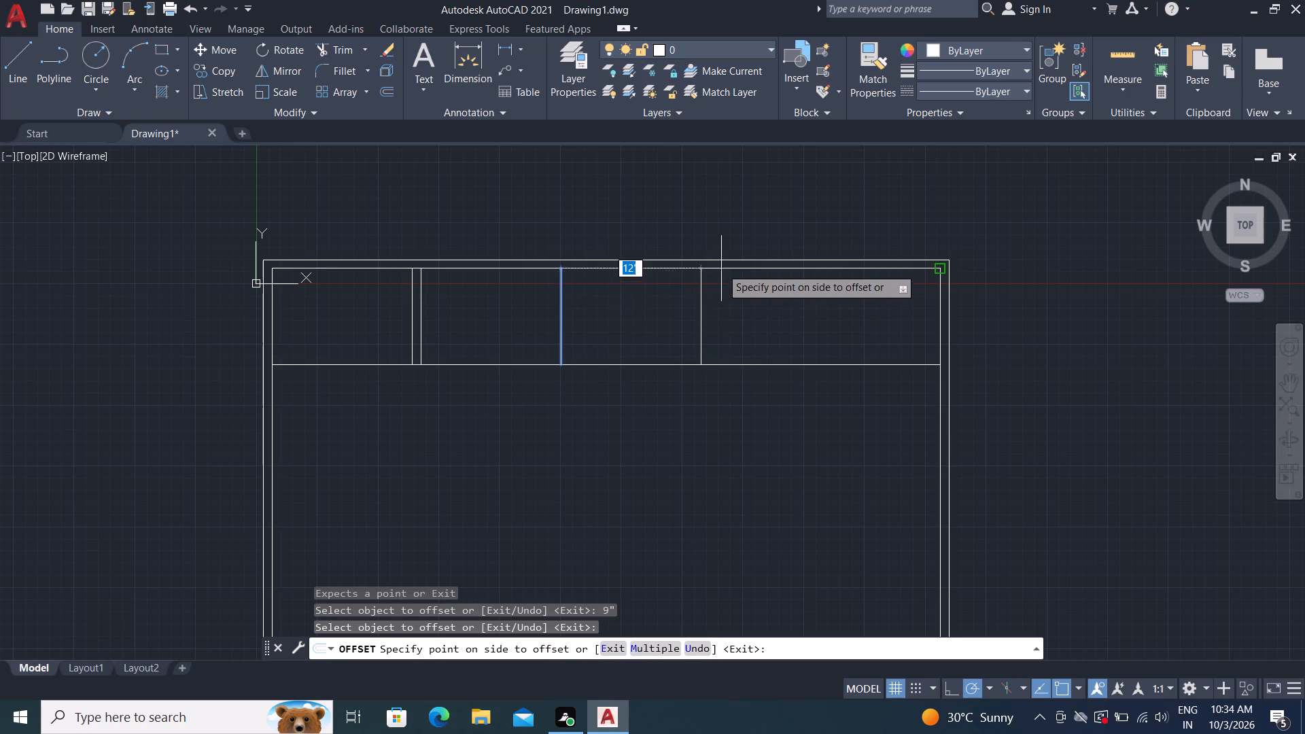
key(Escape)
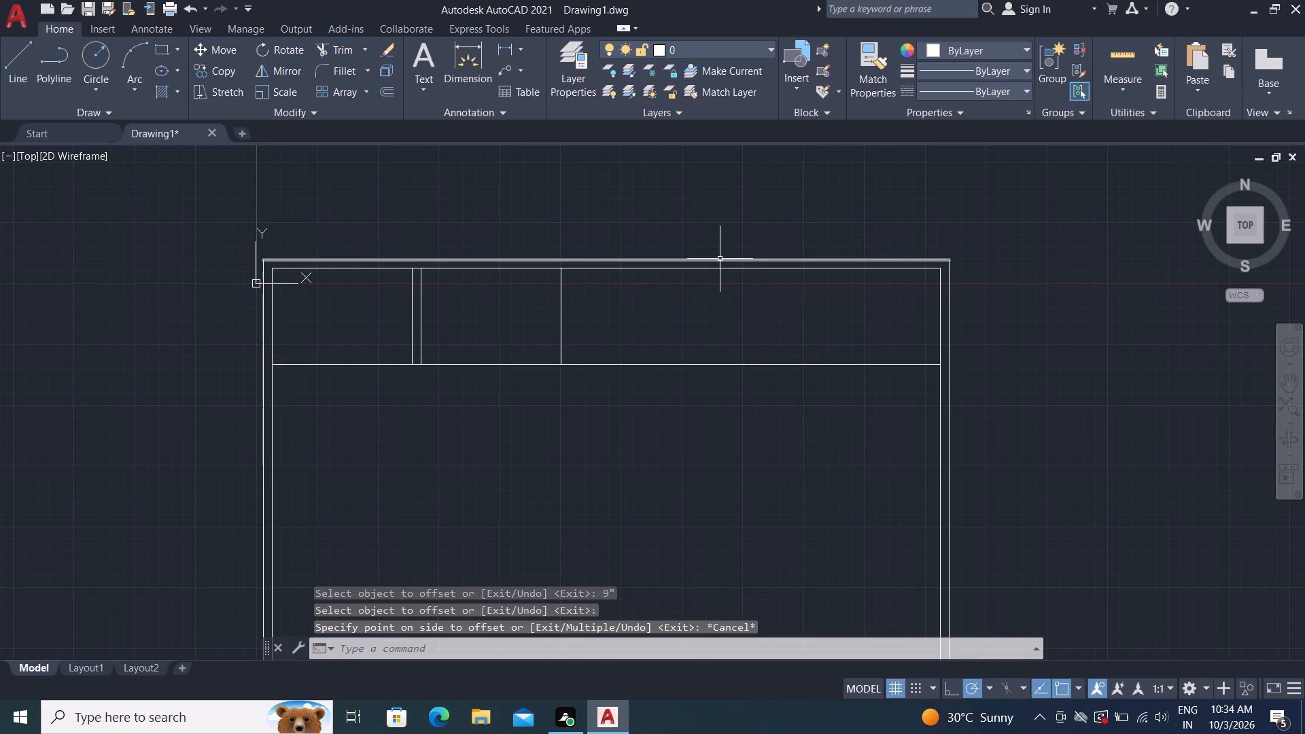
Offset the second room's right-hand vertical line 9" to its right to form the second partition wall.
key(o)
key(space)
key(9)
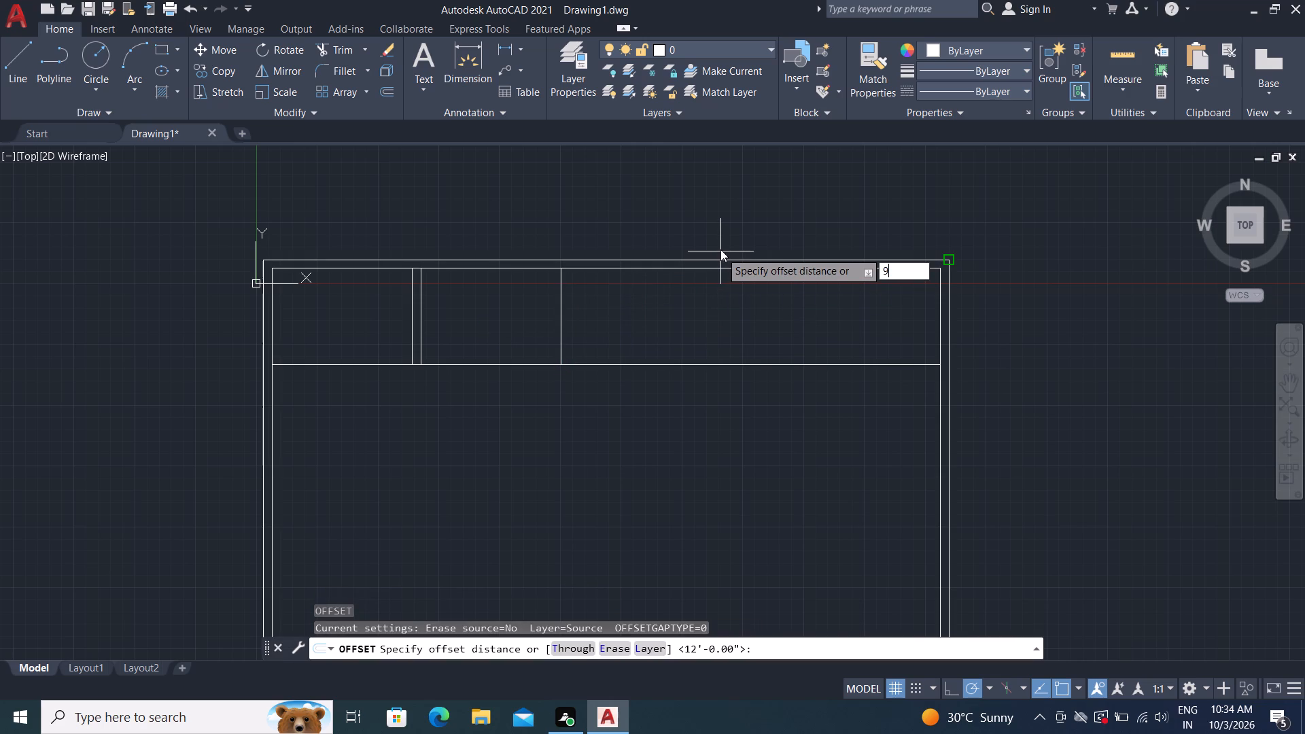
key(shift+quotedbl)
key(Return)
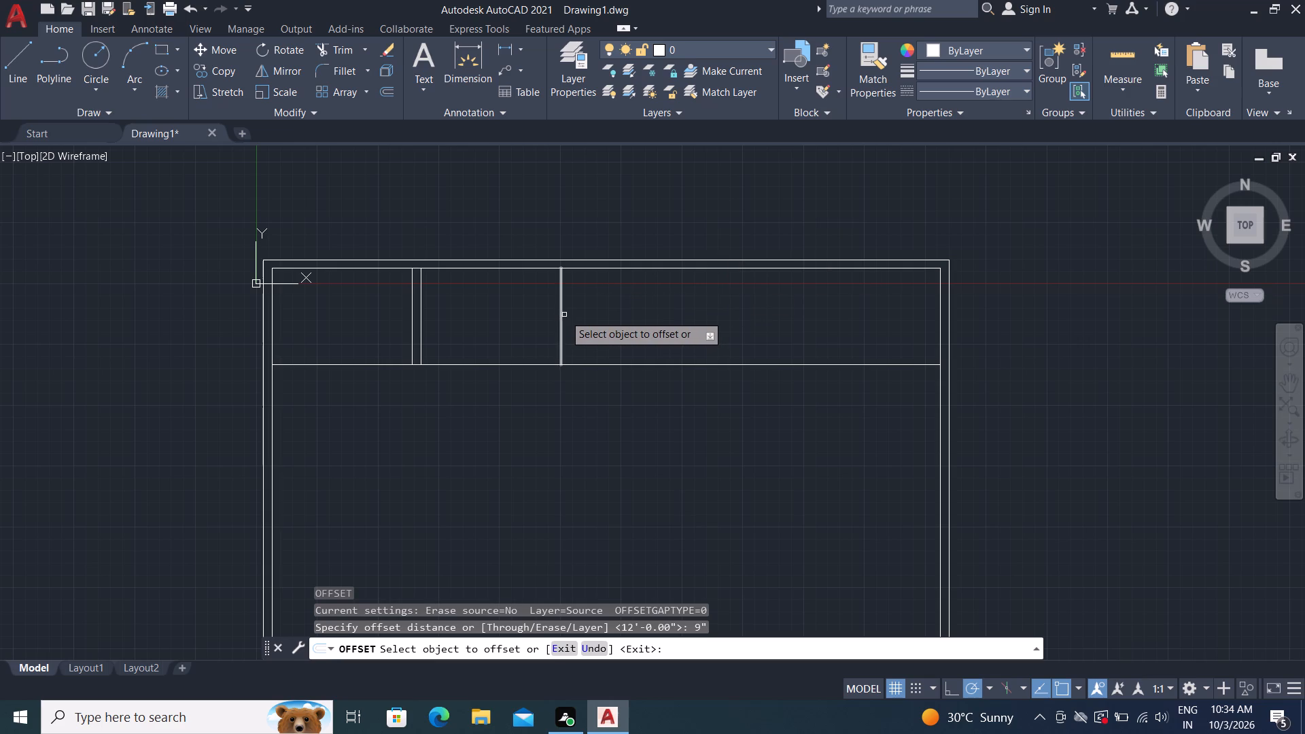
click(561, 315)
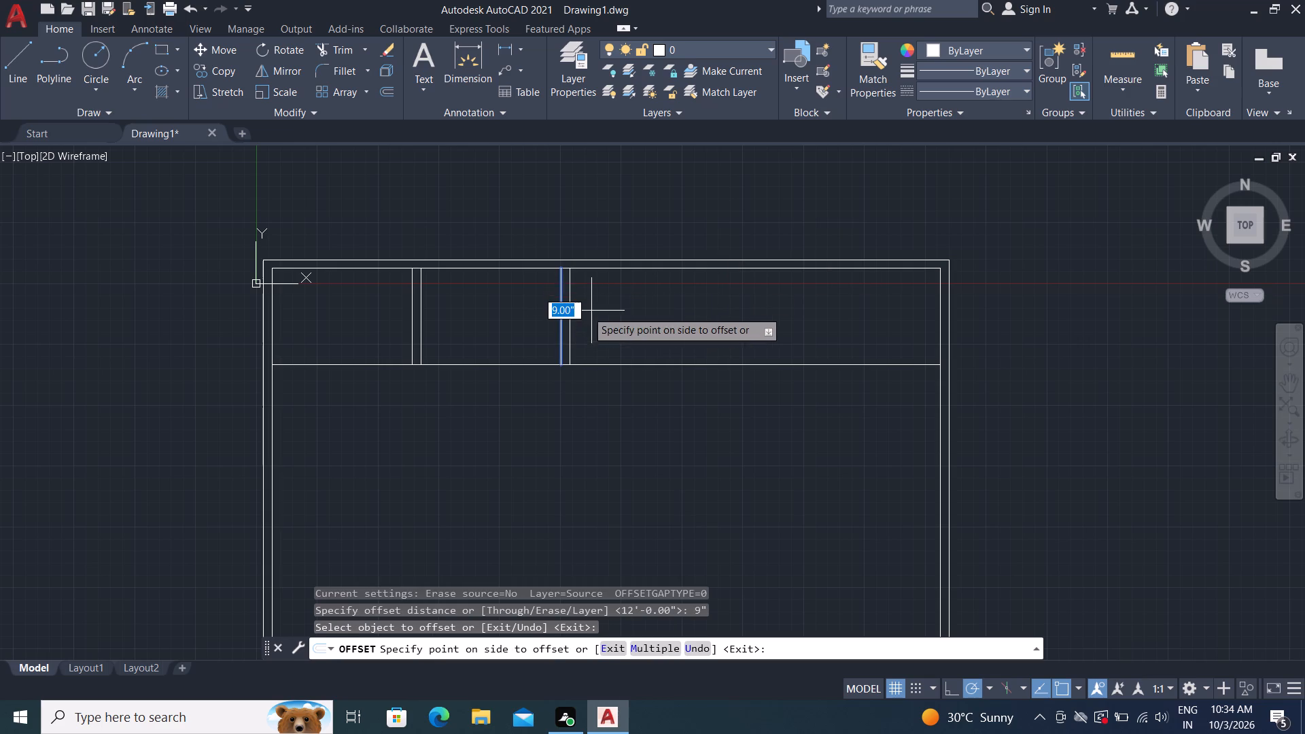
click(625, 320)
key(Escape)
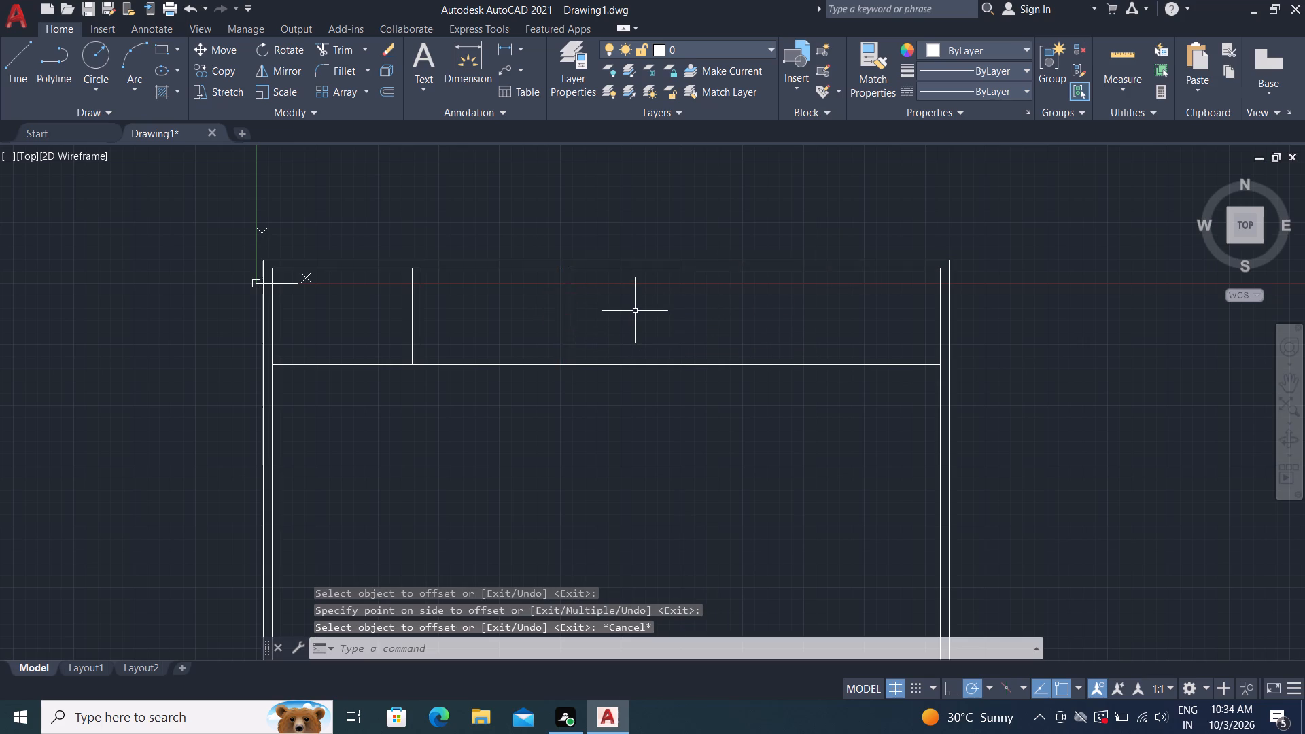
Offset the right-hand line of the second partition wall 12' to its right to set the third room's width.
key(o)
key(space)
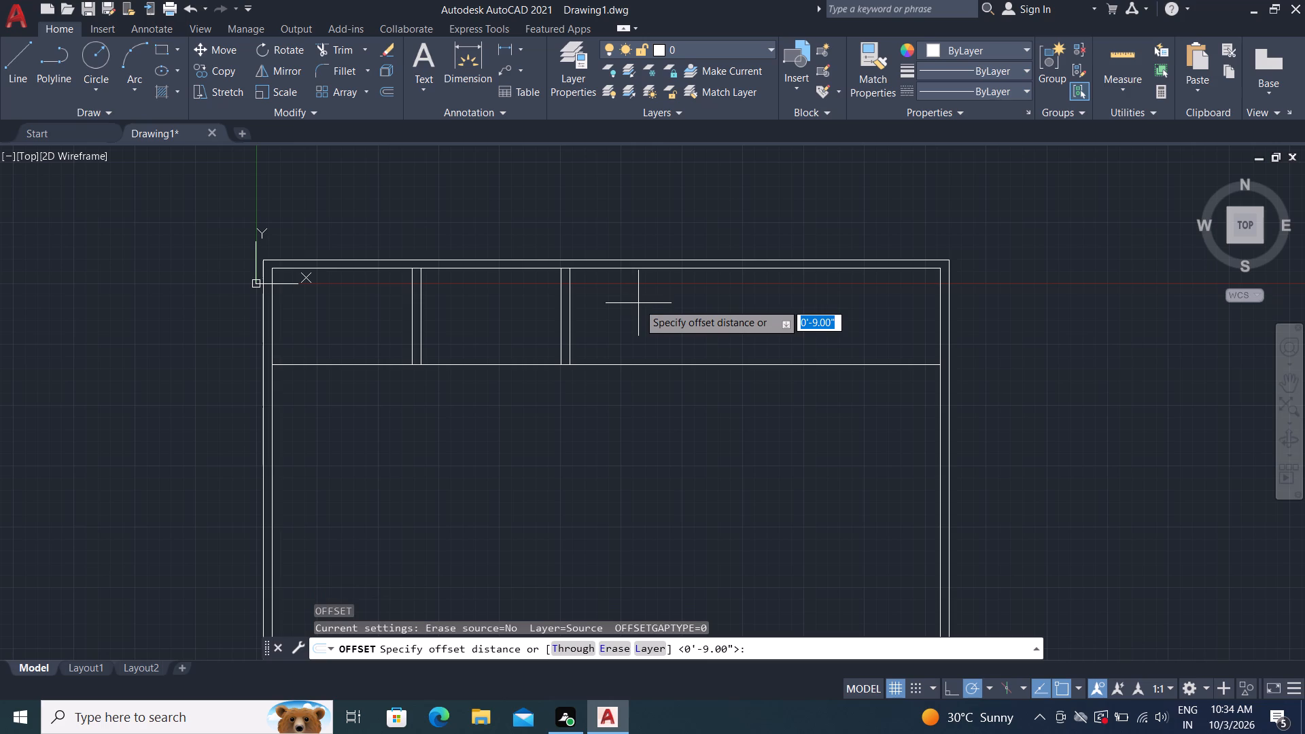
text(12')
key(space)
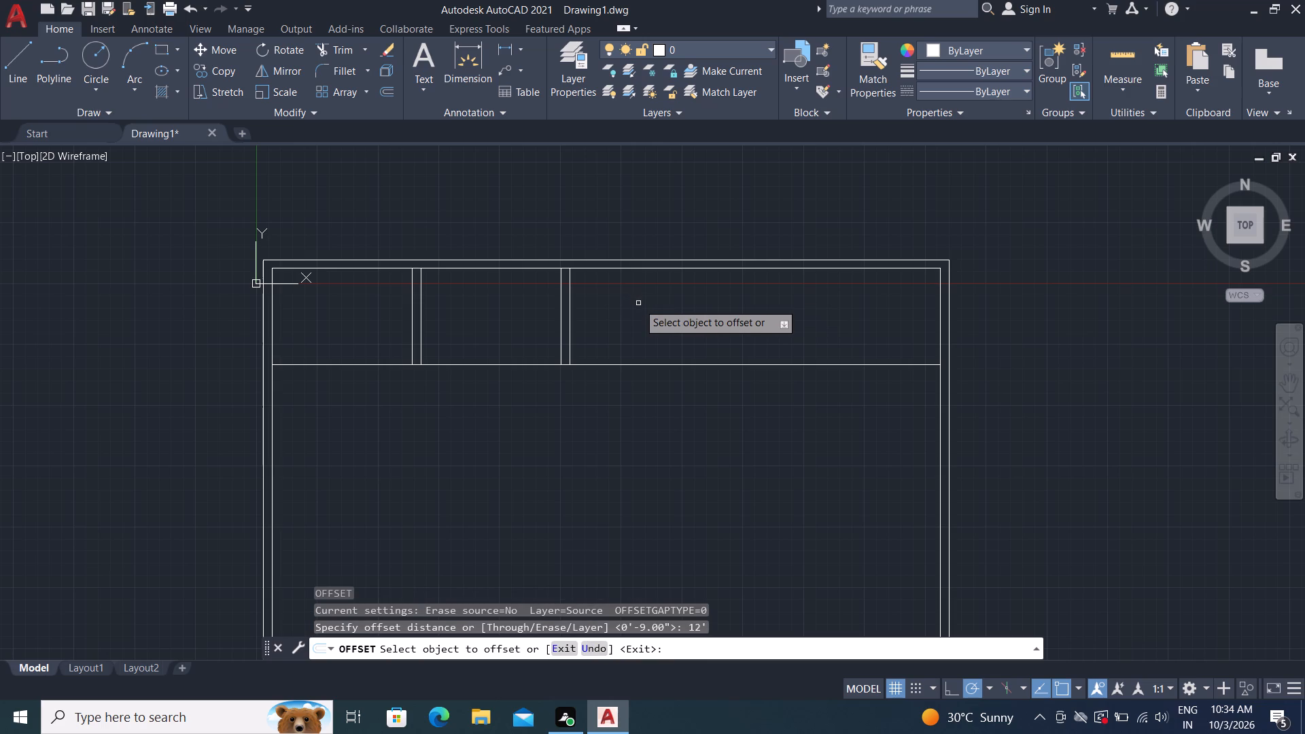
click(572, 329)
click(739, 309)
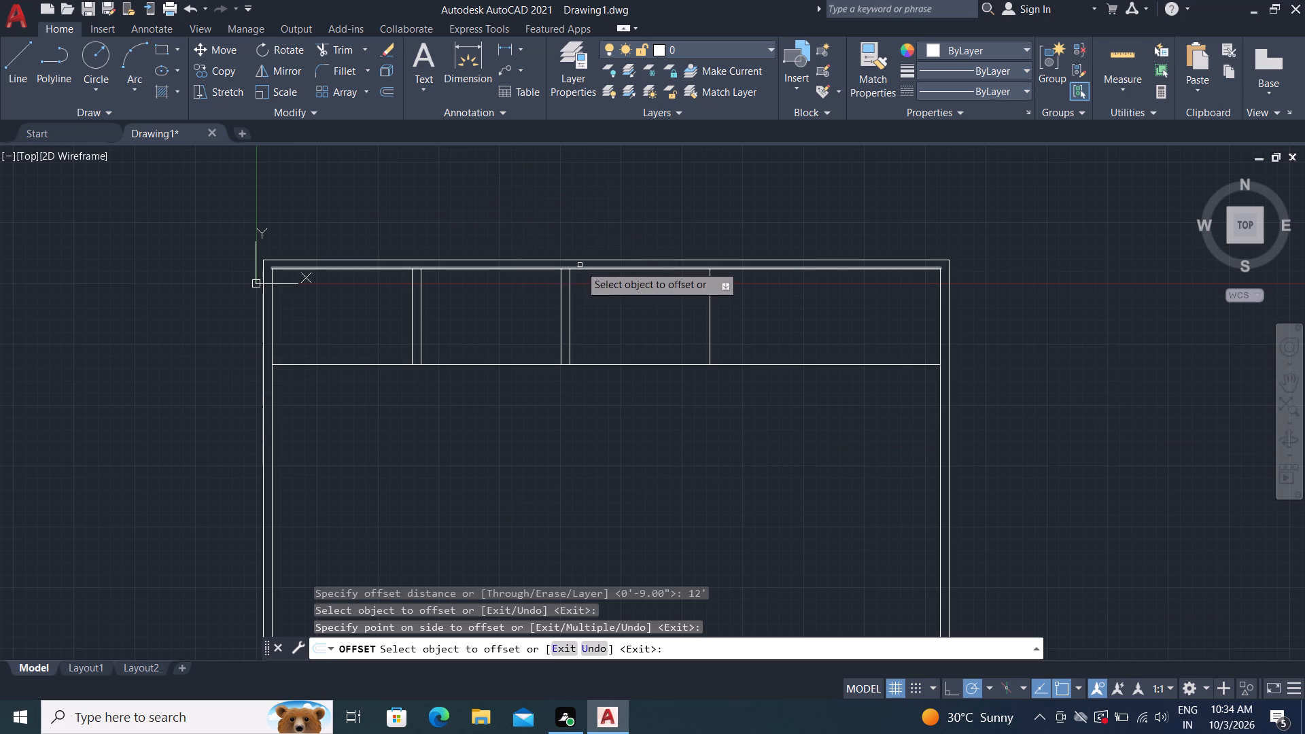
key(Escape)
Offset the third room's right-hand vertical line 9" to its right to form the third partition wall.
key(o)
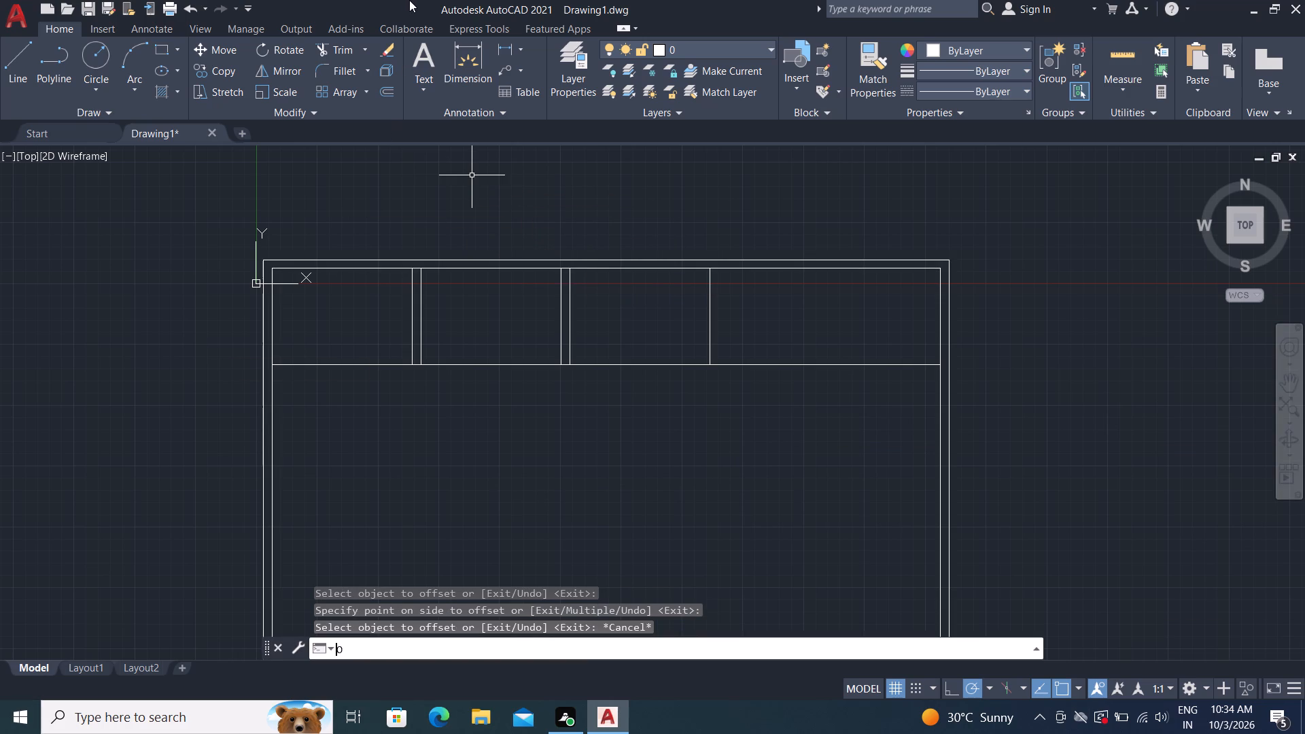
key(space)
key(9)
key(shift+quotedbl)
key(Return)
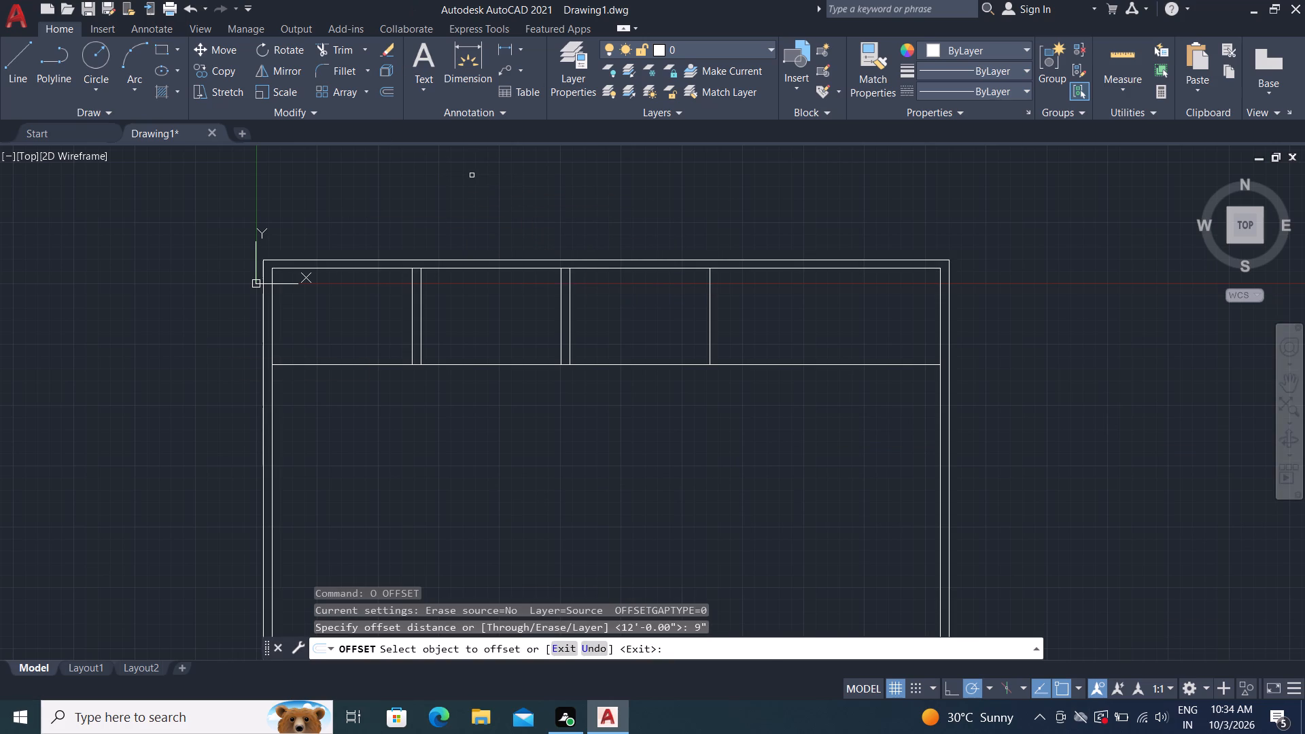
click(708, 315)
click(752, 345)
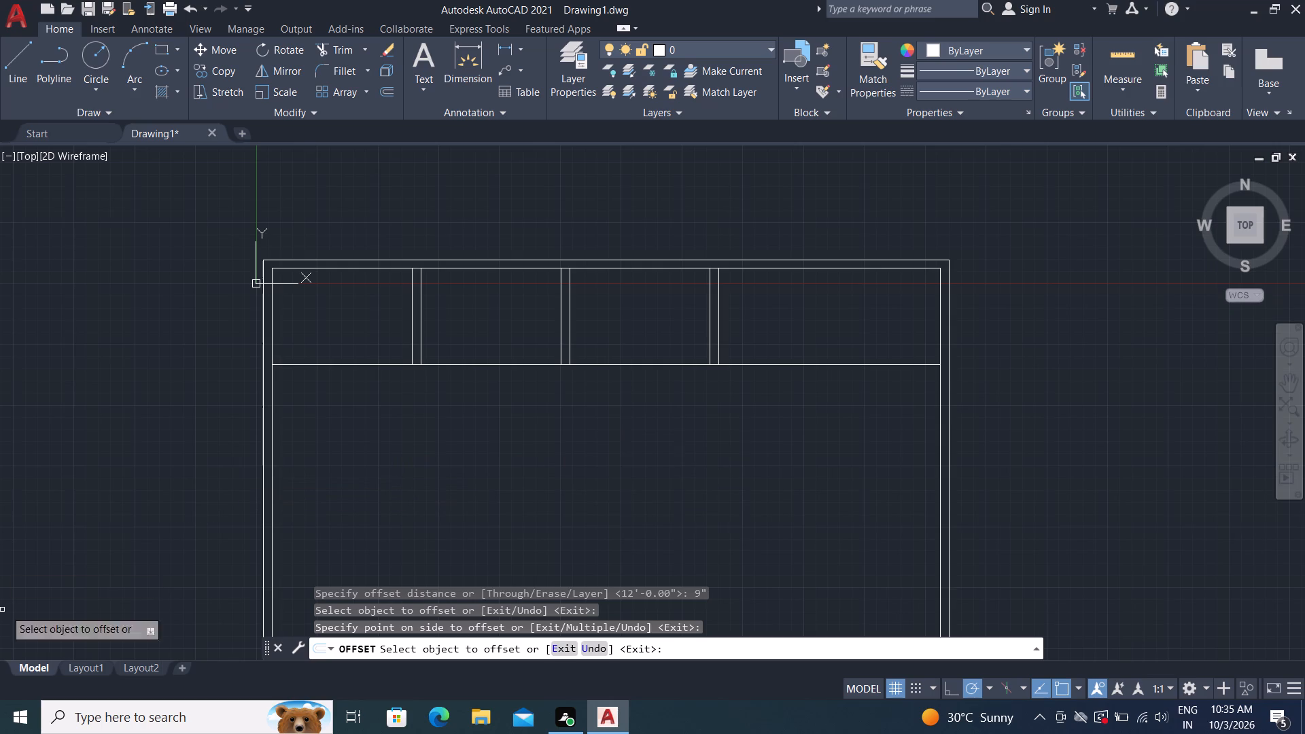
Offset the interior horizontal line below the top rooms 9" downward to form their lower wall.
scroll(46, 543, down, 1)
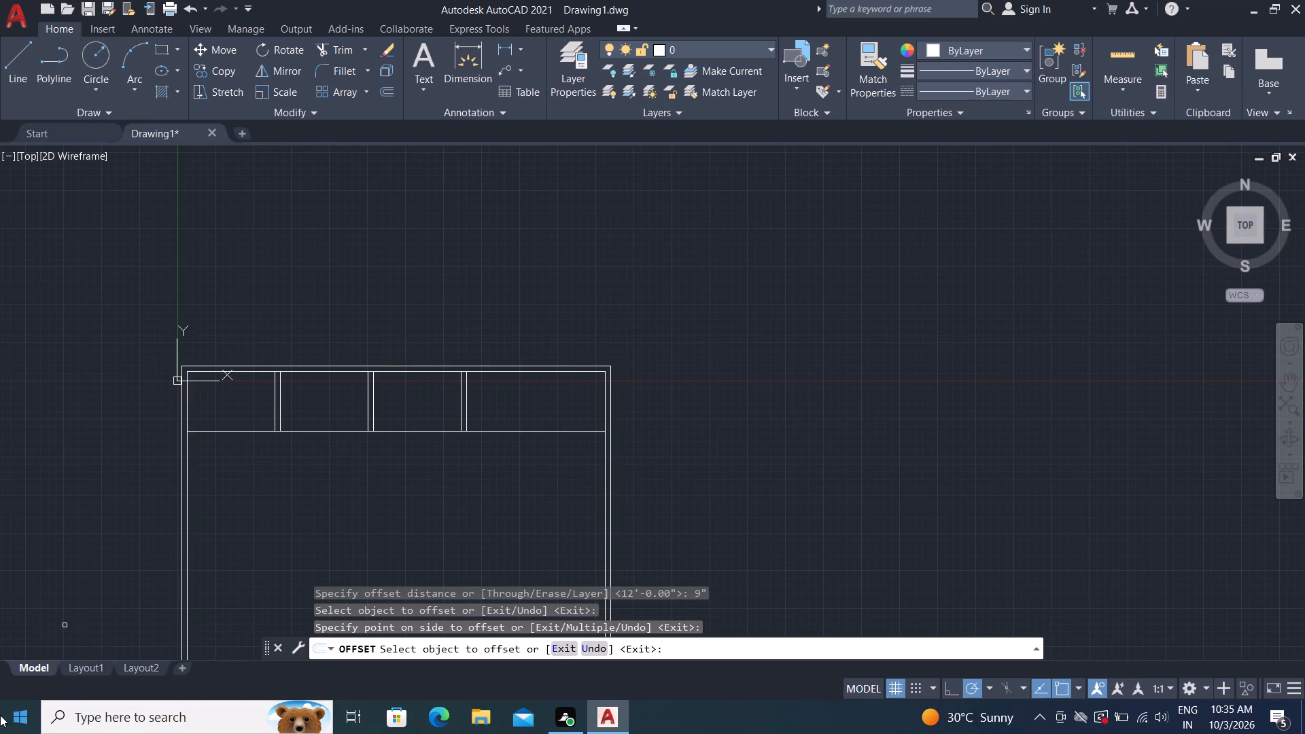
middle_drag(330, 443, 502, 266)
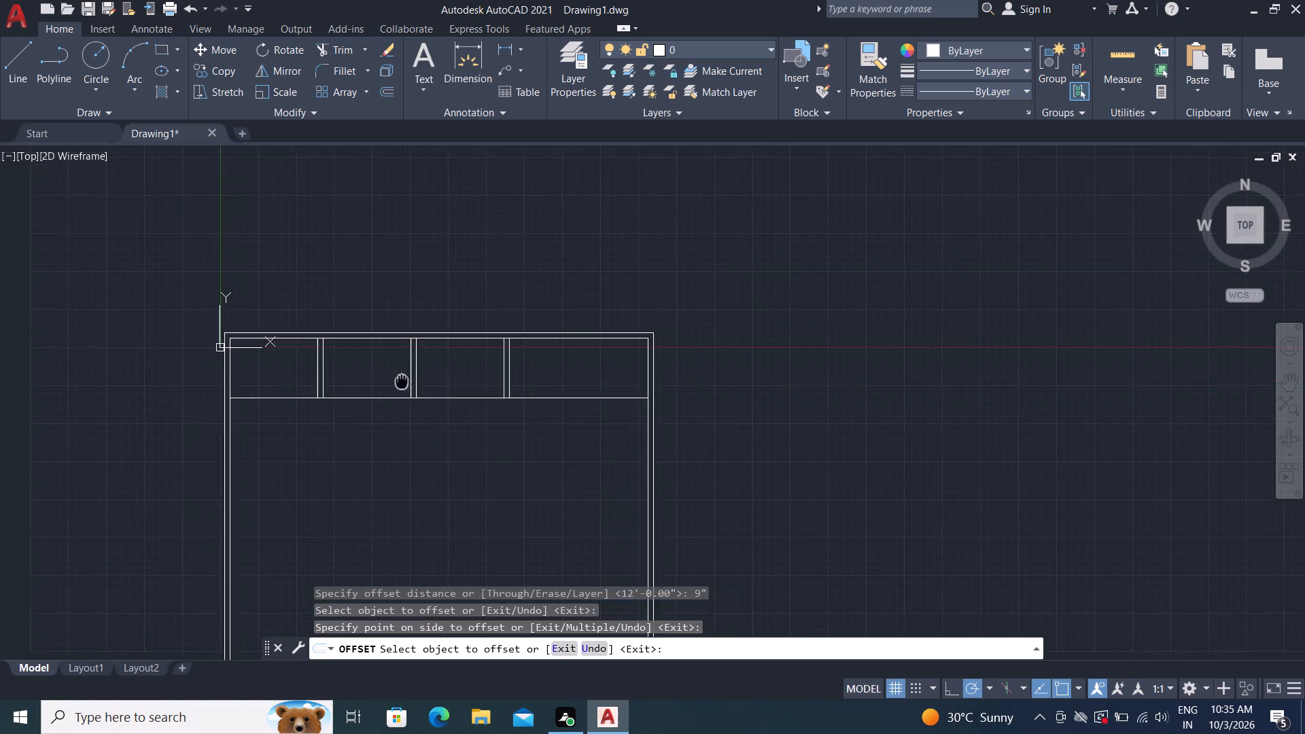
middle_drag(502, 266, 522, 246)
middle_click(538, 230)
click(530, 231)
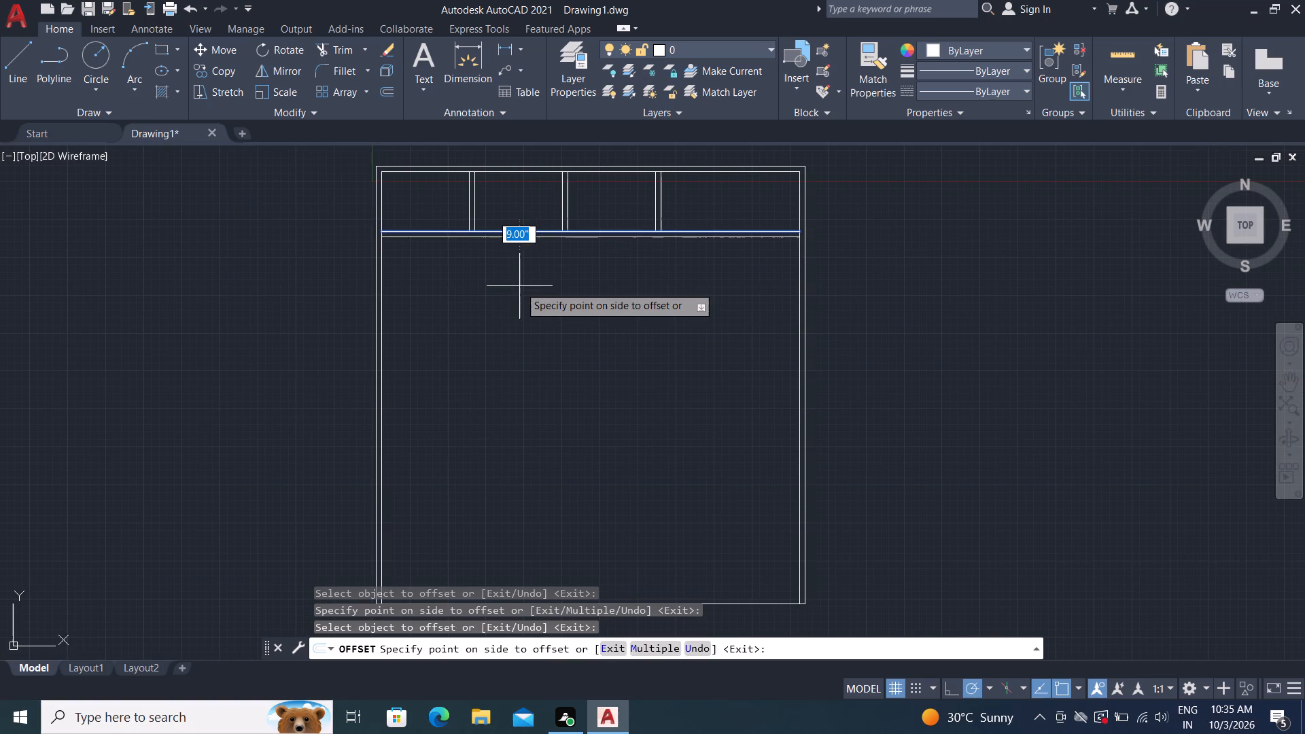
click(519, 286)
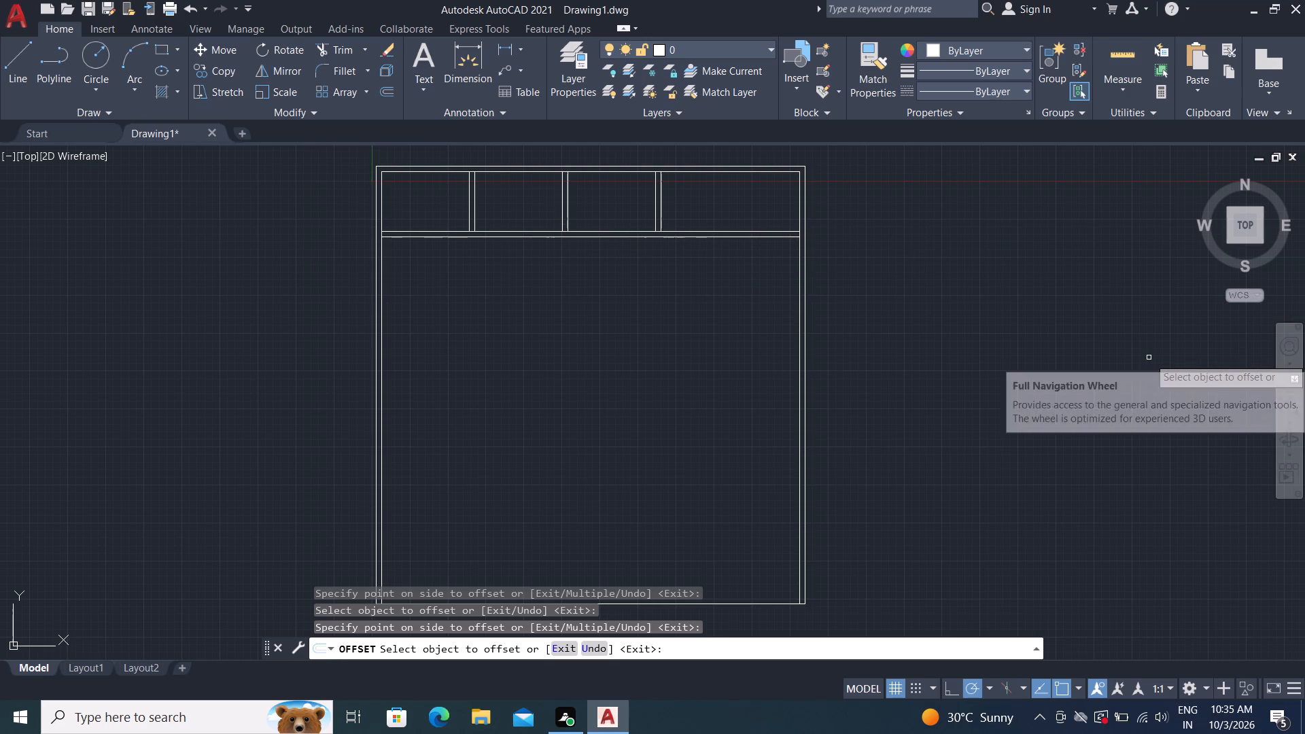
key(Escape)
Extend the third partition's right-hand line, the first partition's left-hand line and both second partition lines down to the lower wall's bottom line.
text(EX)
key(space)
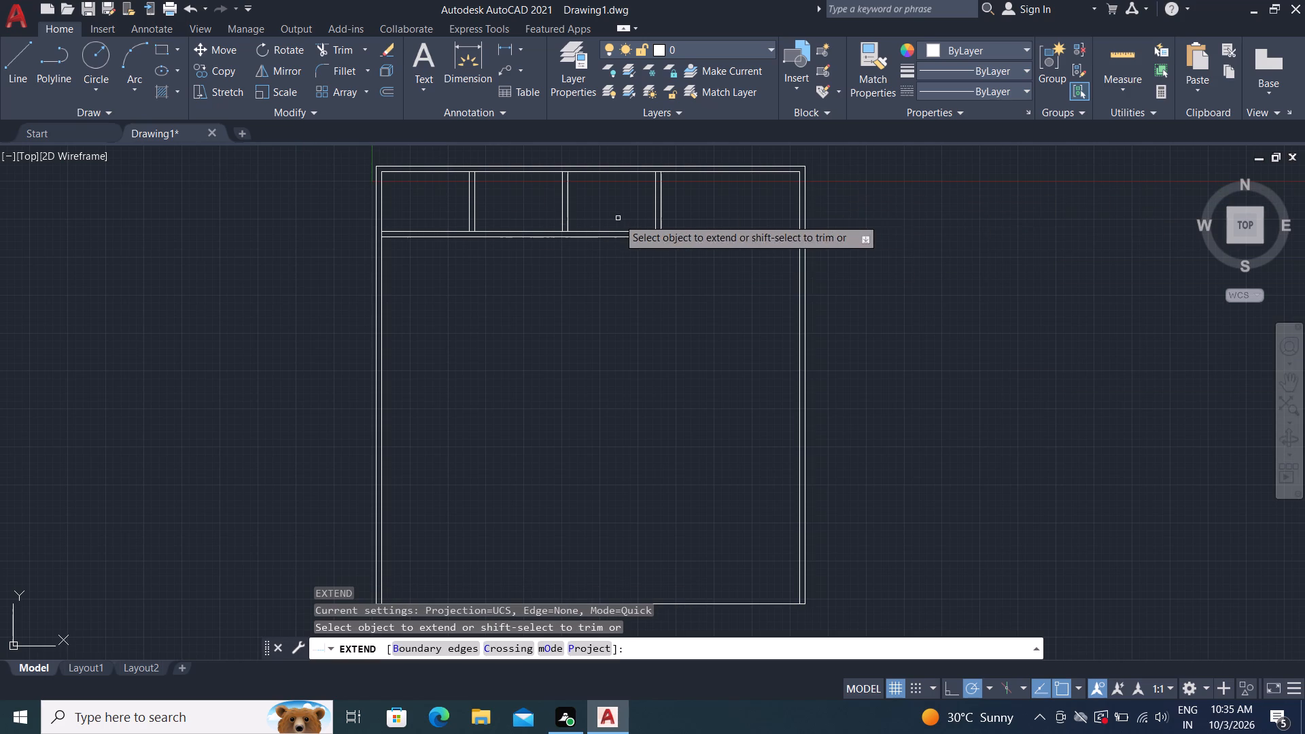
click(663, 219)
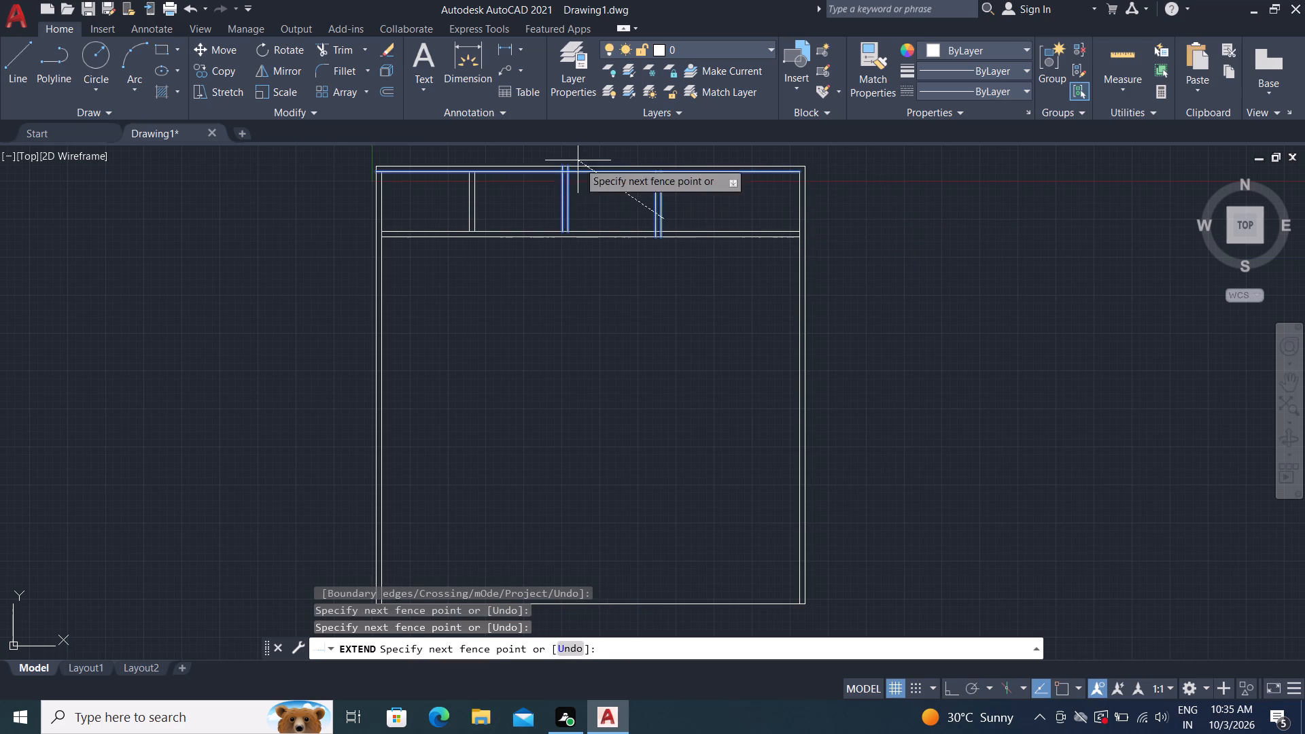
scroll(675, 252, up, 3)
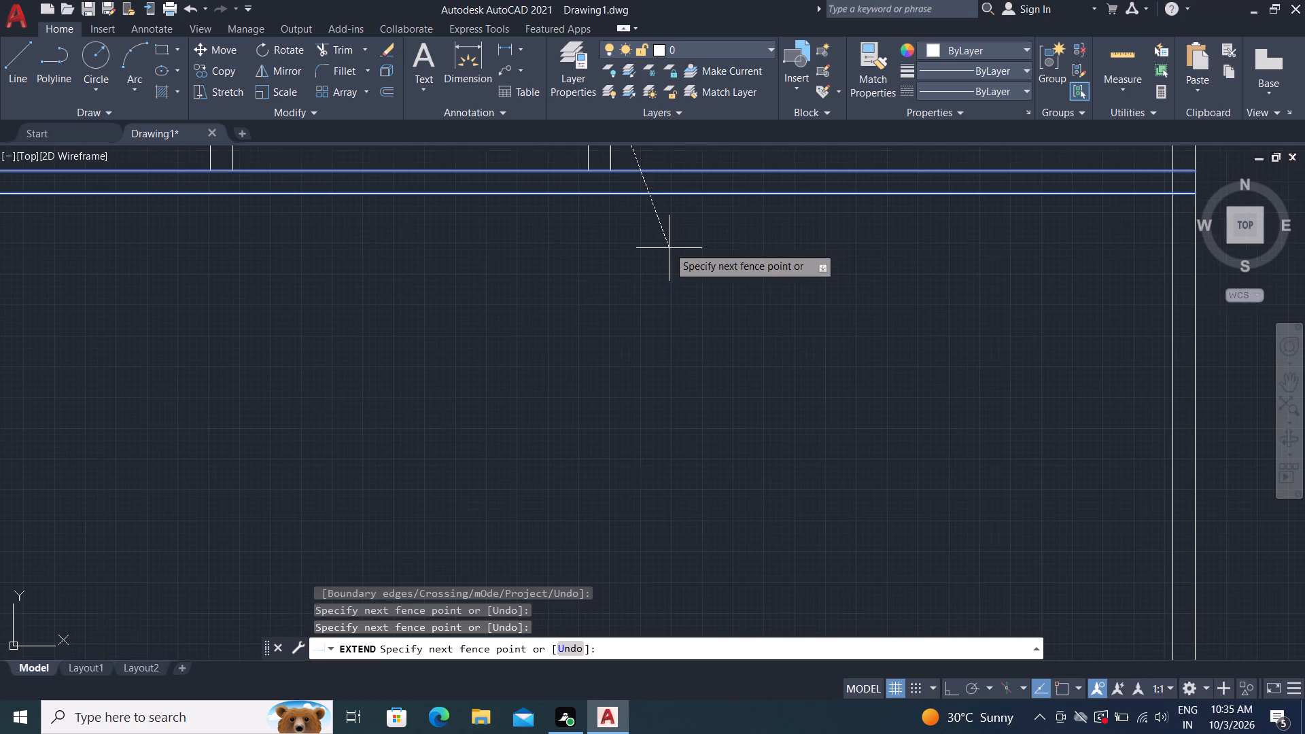
click(612, 171)
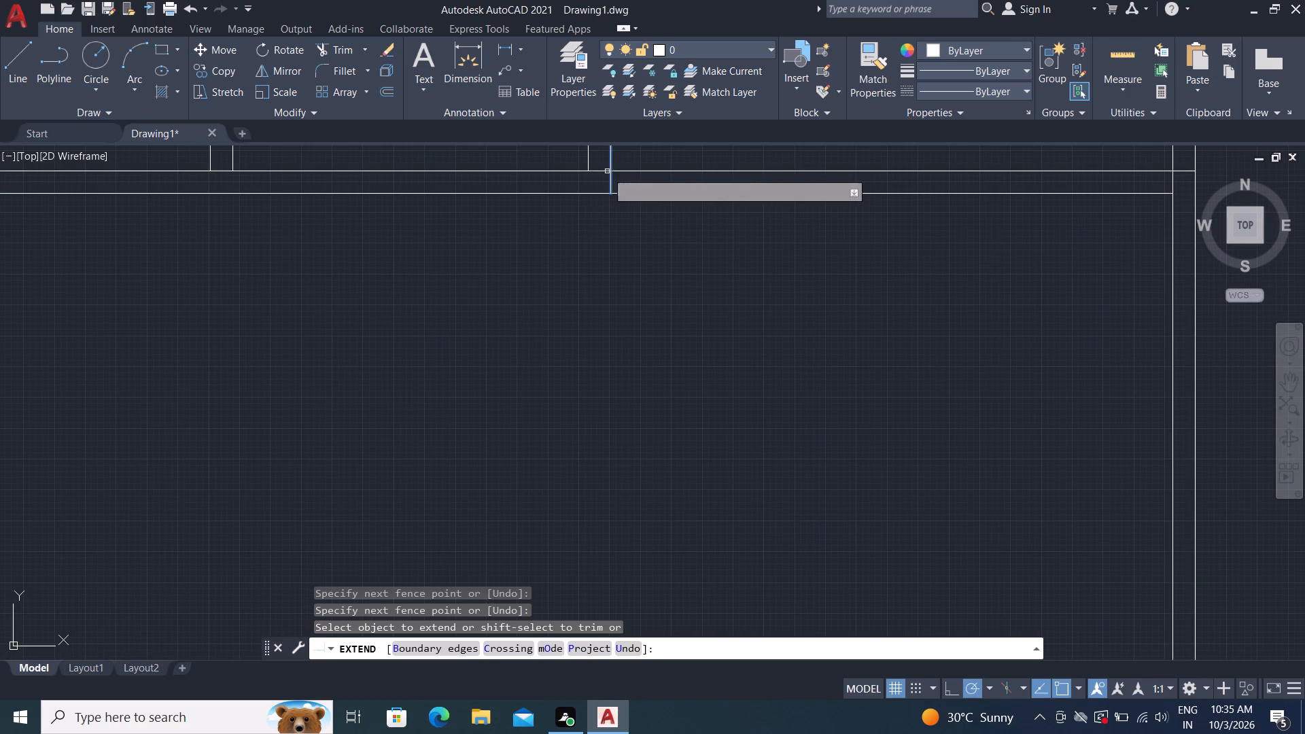
click(612, 164)
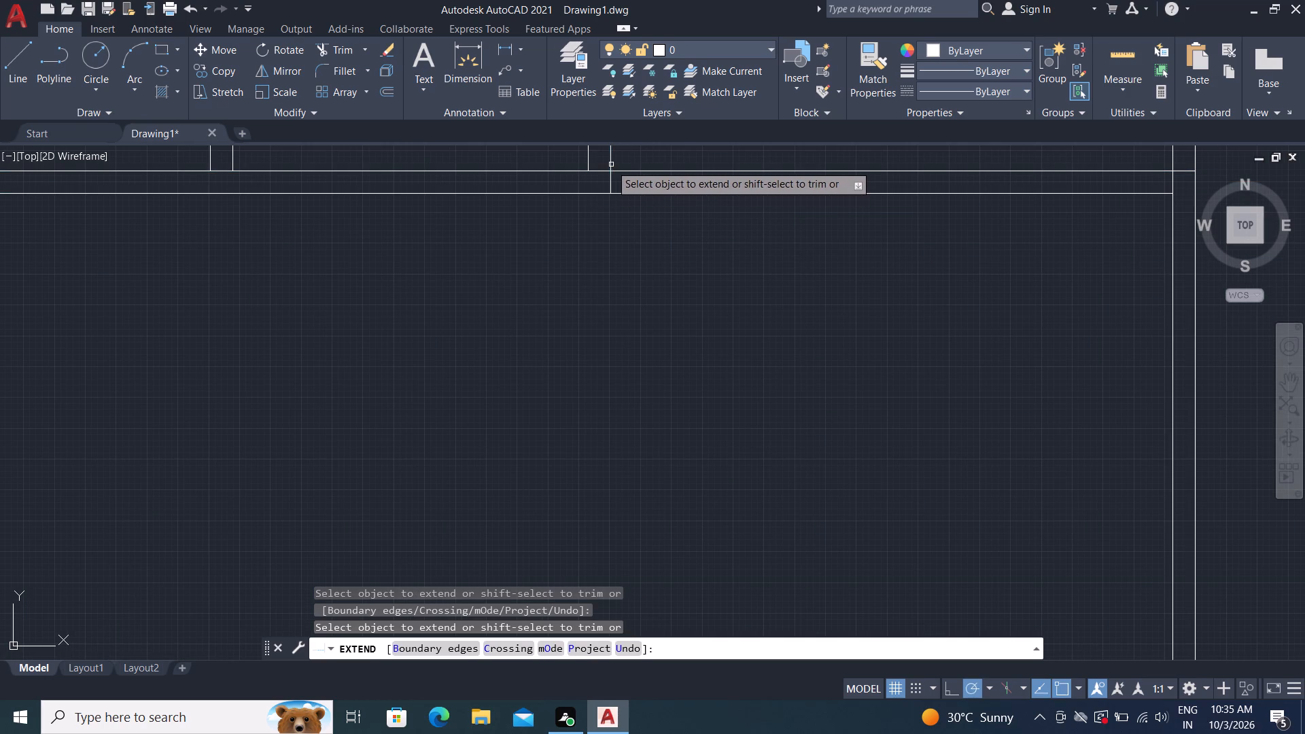
scroll(757, 245, down, 3)
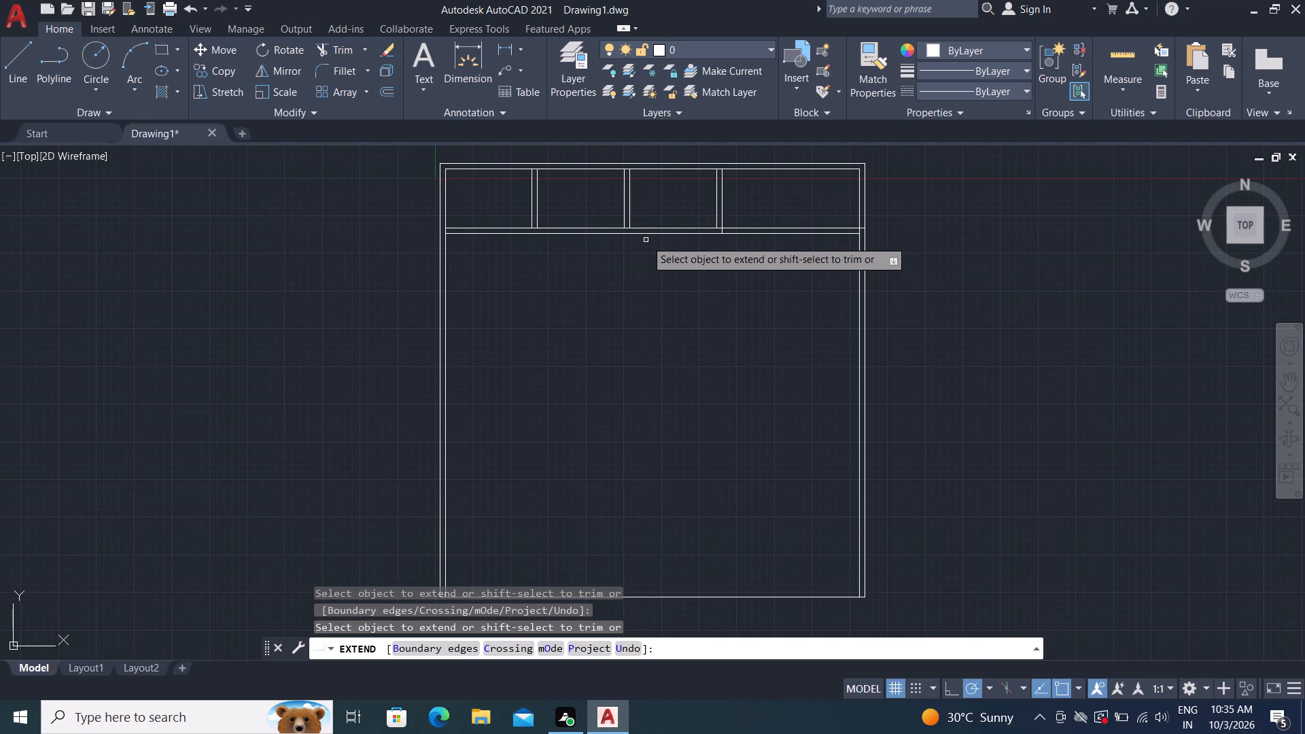
scroll(556, 240, up, 3)
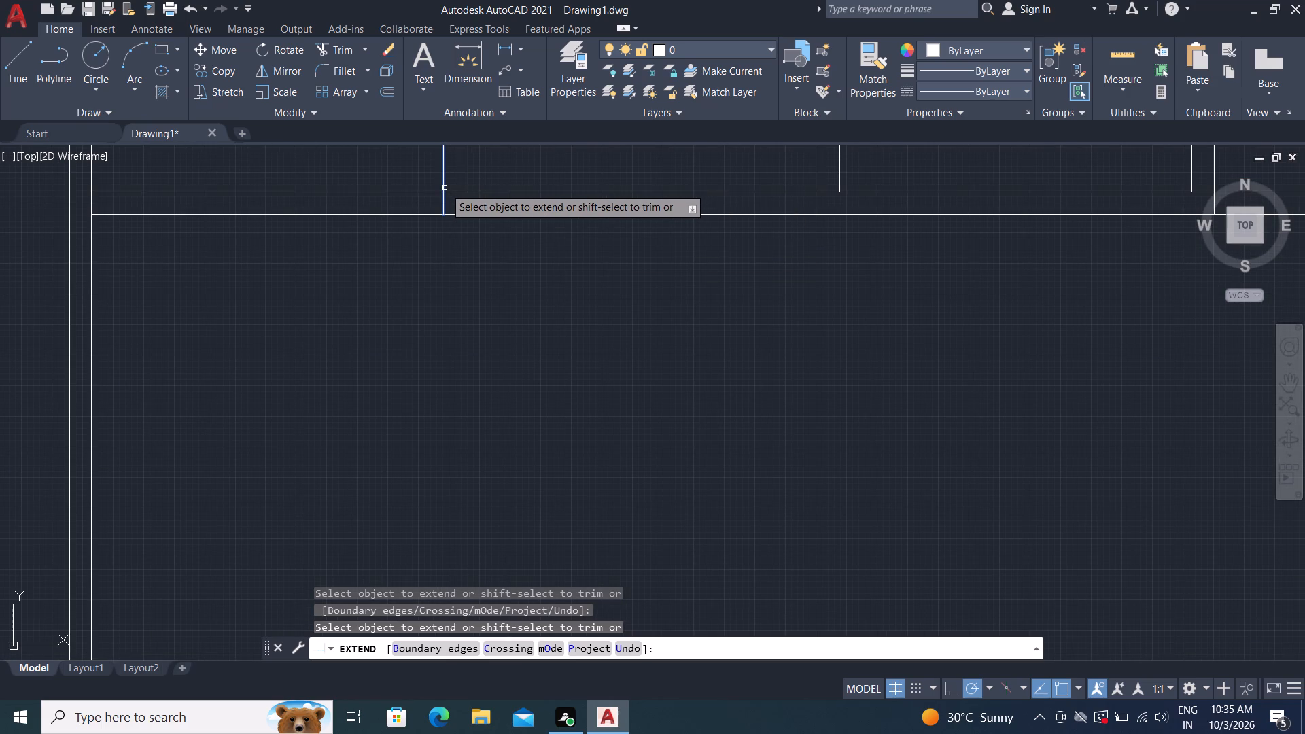
click(445, 188)
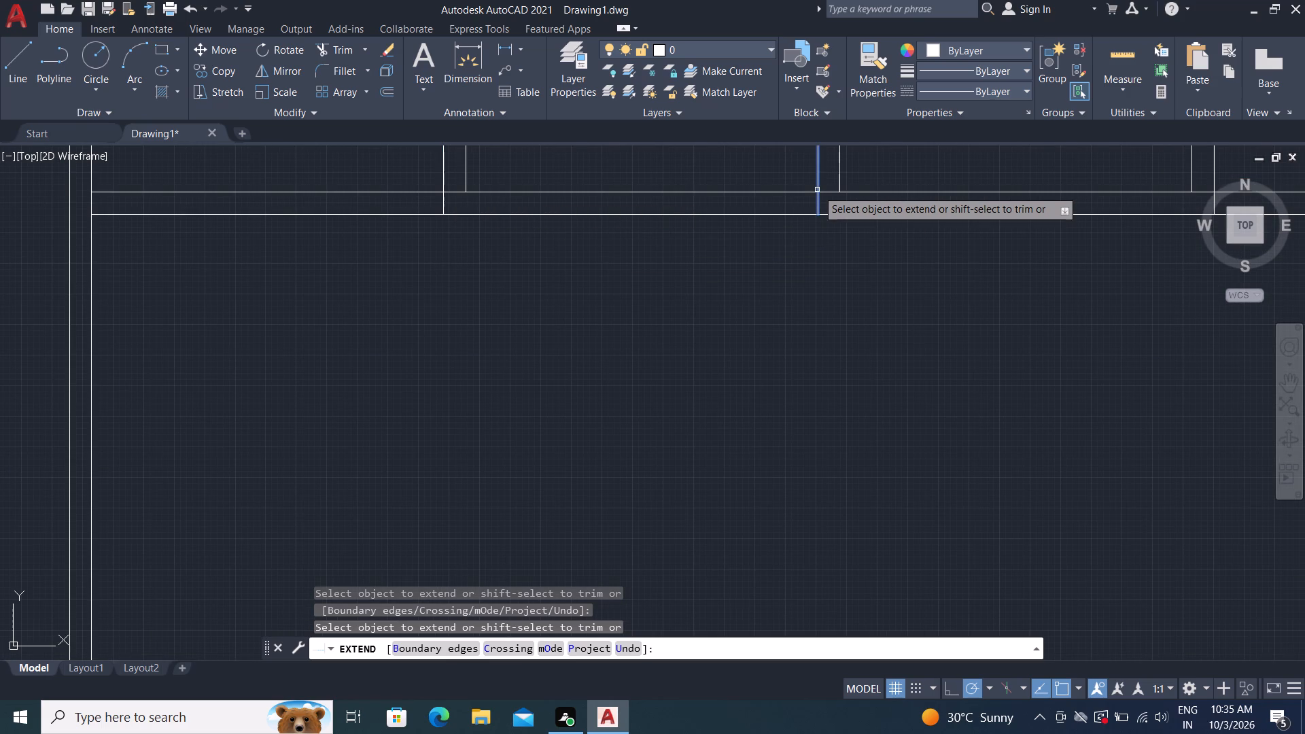
click(817, 190)
click(841, 186)
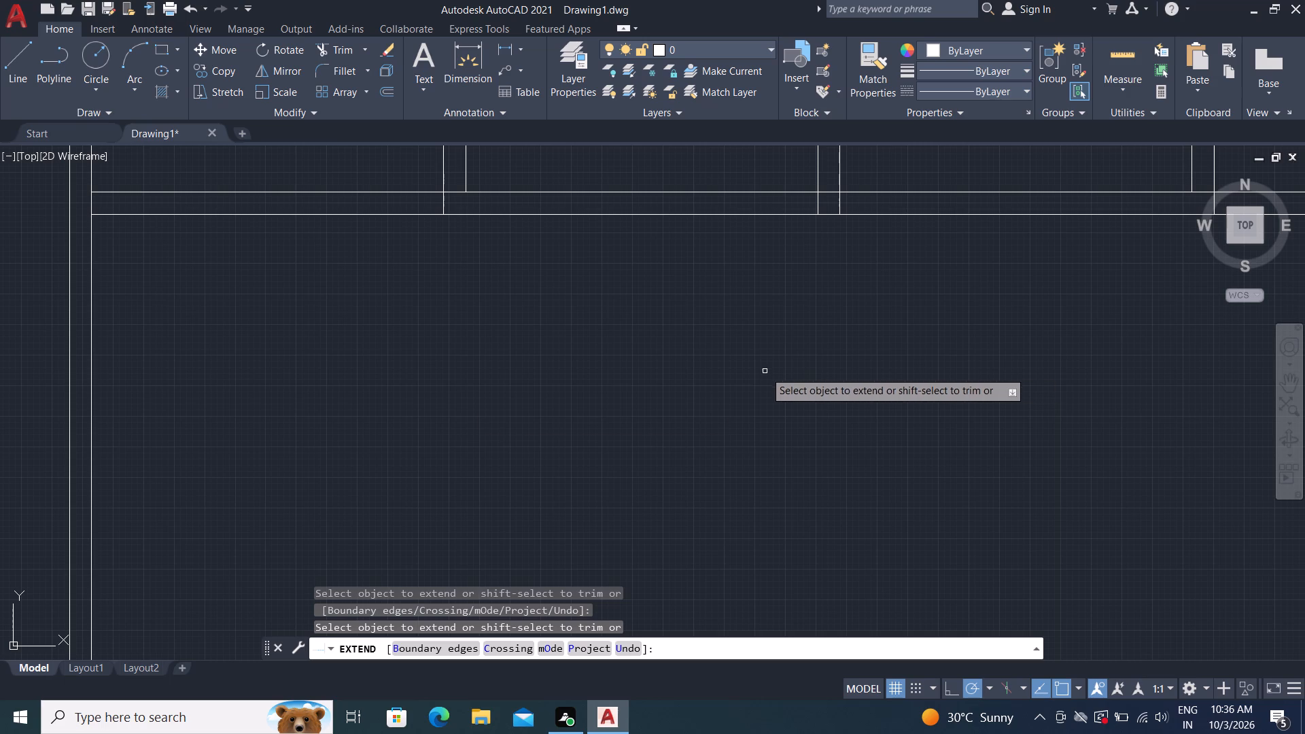
Extend the lower wall's bottom line to the outer line of the left exterior wall.
click(102, 213)
scroll(170, 270, down, 2)
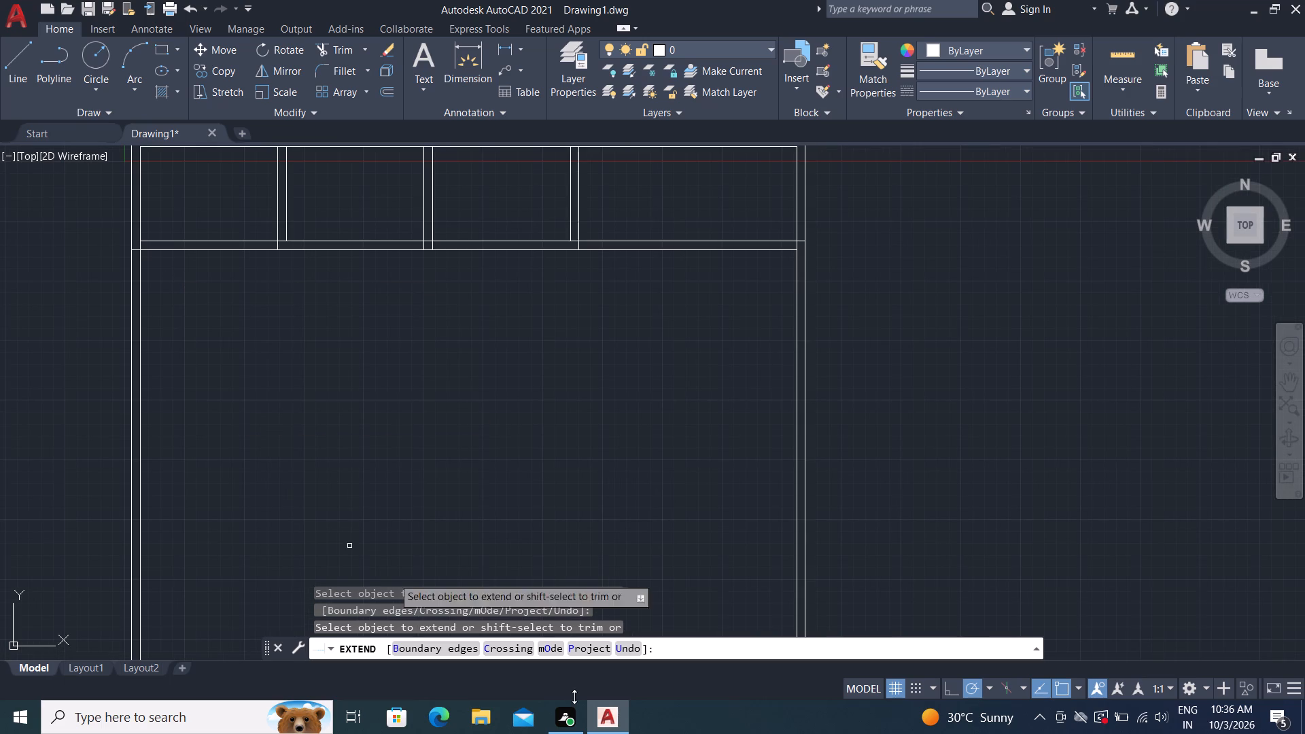
Trim away both lower wall lines between the third partition and the right exterior wall, including the leftover piece inside that exterior wall.
click(1102, 48)
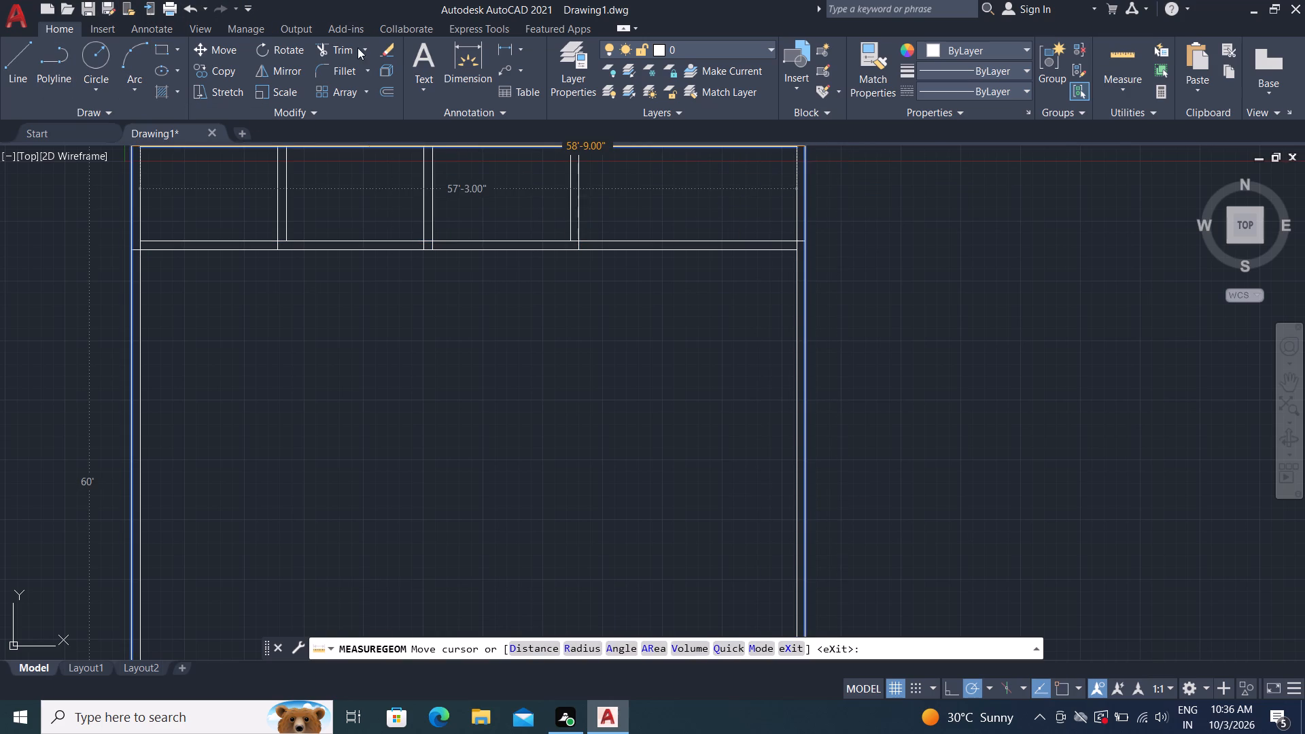
click(323, 48)
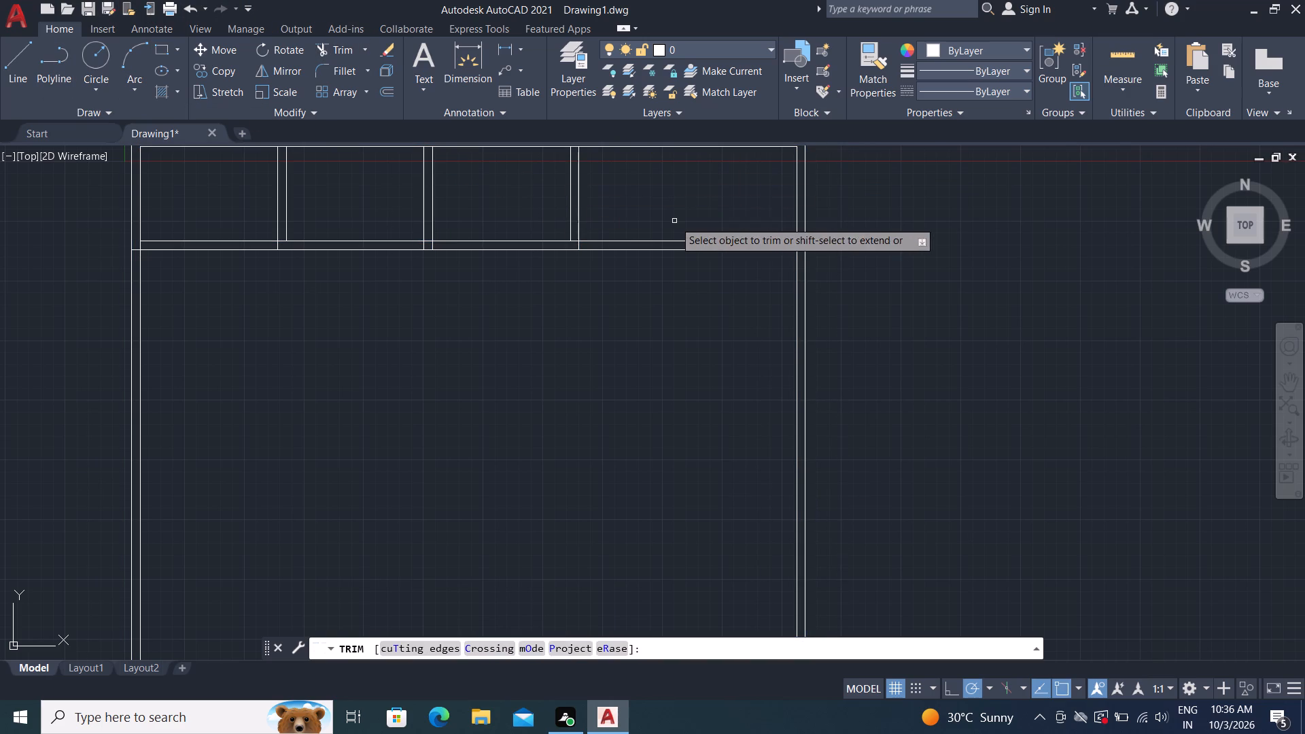
click(659, 197)
click(657, 271)
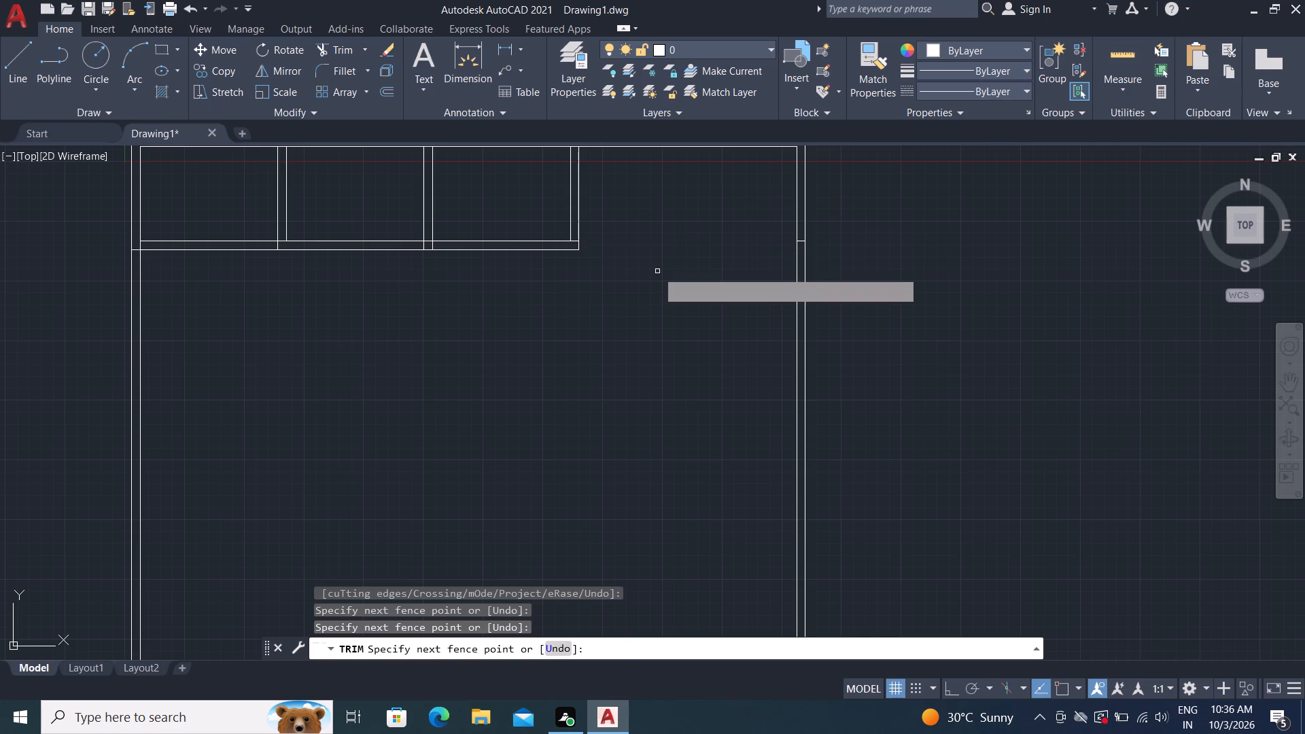
scroll(750, 238, up, 4)
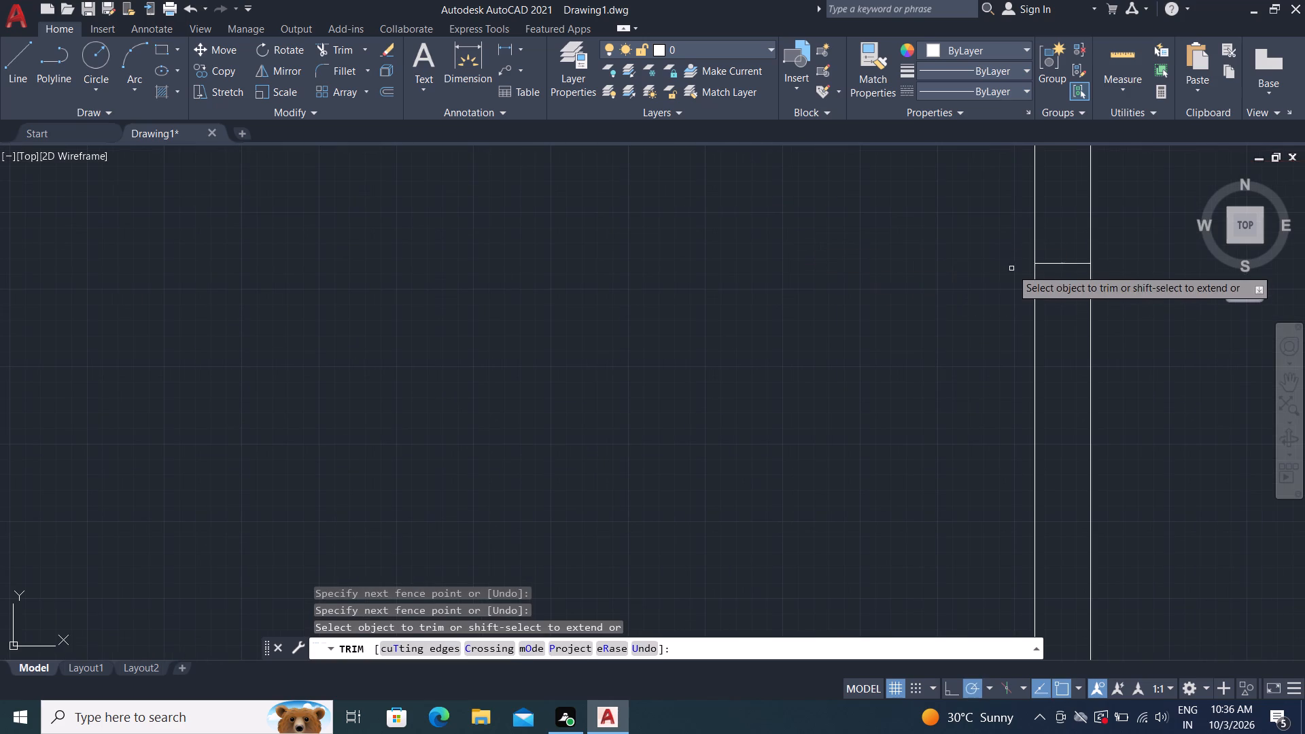
click(1063, 265)
Trim the short line pieces crossing the third partition where it meets the lower wall and the top exterior wall.
scroll(672, 211, down, 7)
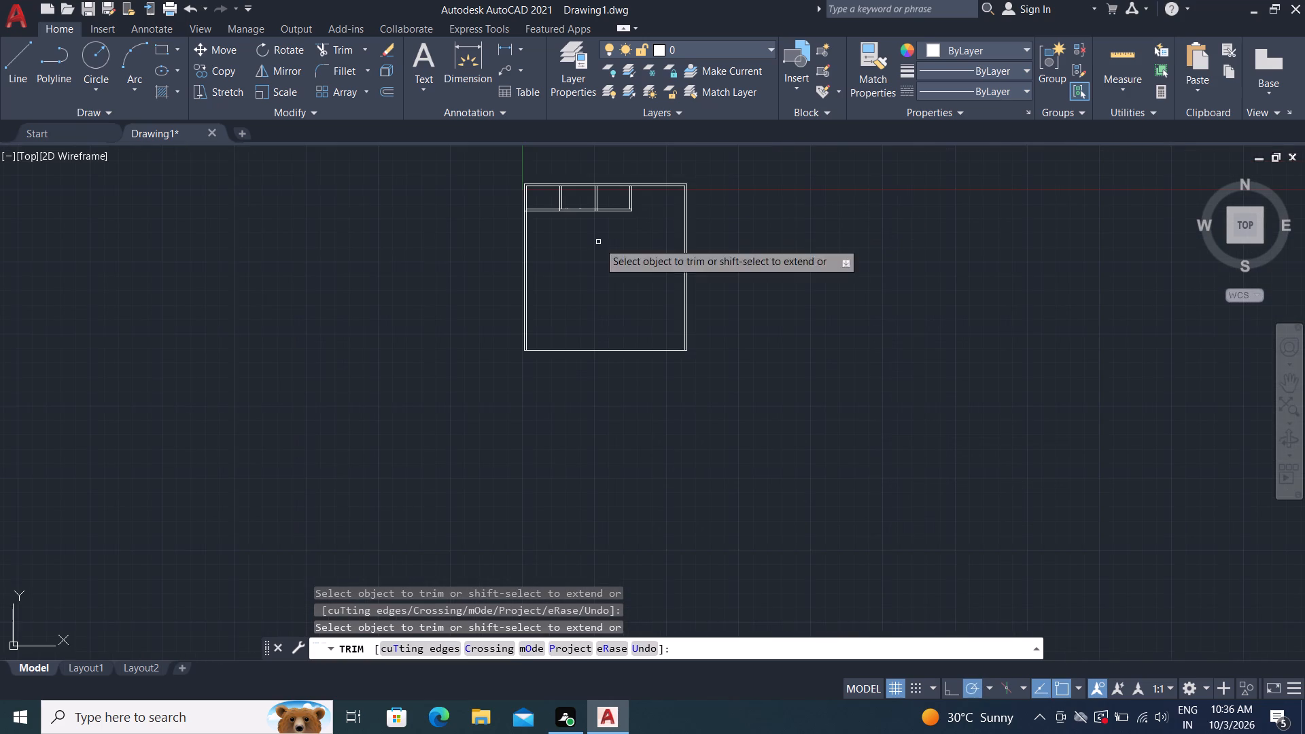
middle_drag(598, 242, 769, 420)
scroll(768, 420, up, 4)
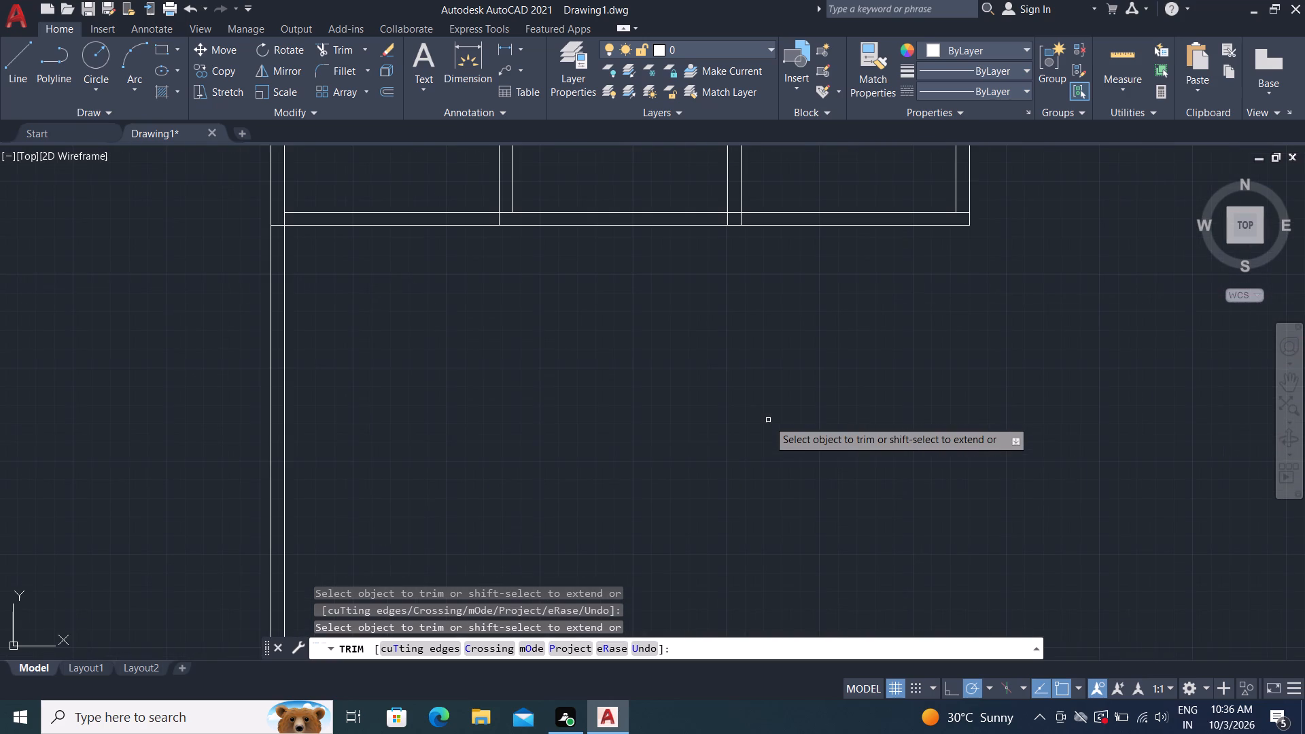
middle_drag(746, 417, 580, 605)
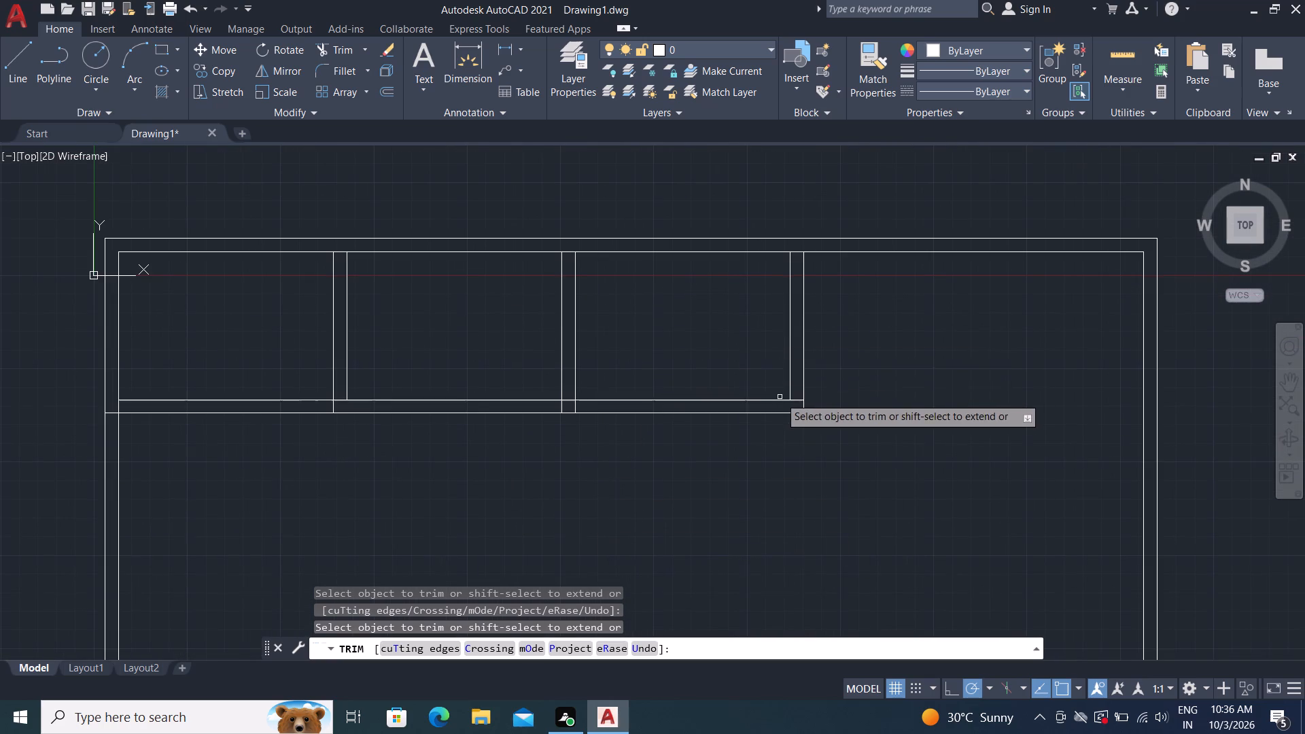
scroll(782, 398, up, 2)
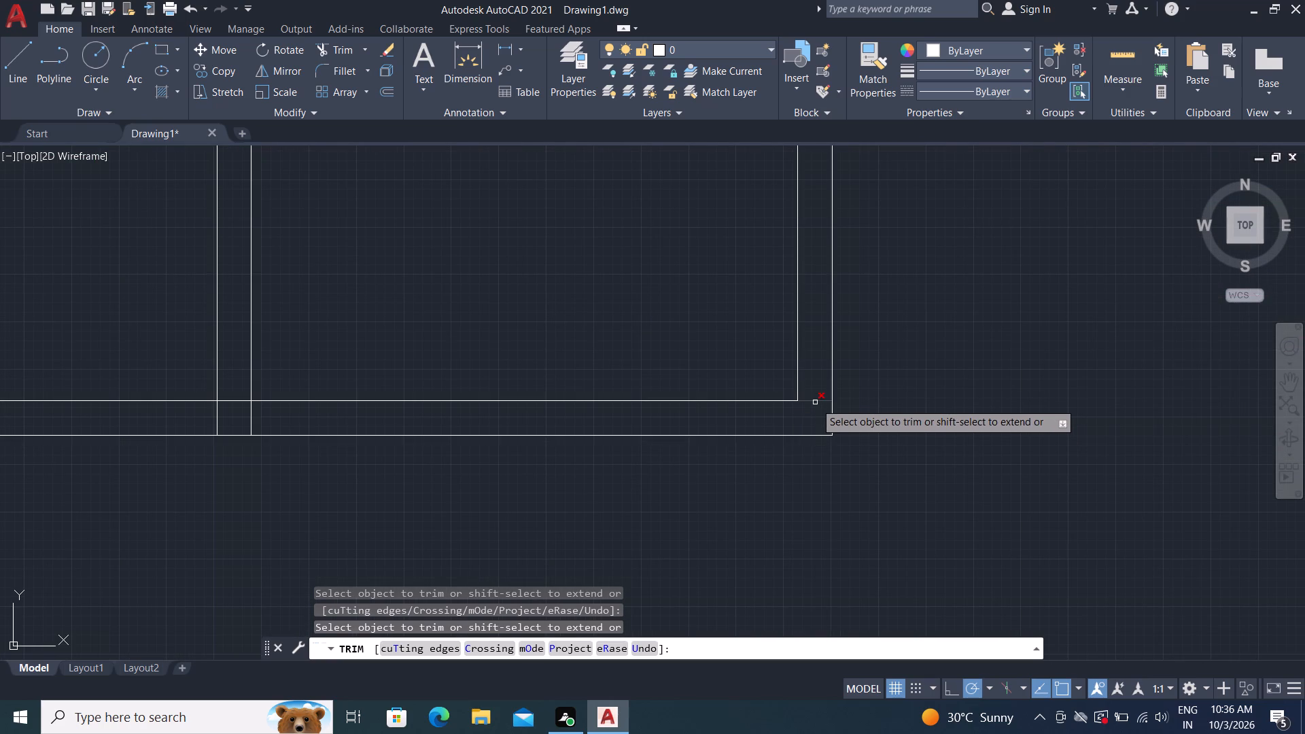
click(815, 402)
scroll(649, 245, down, 2)
scroll(724, 145, up, 1)
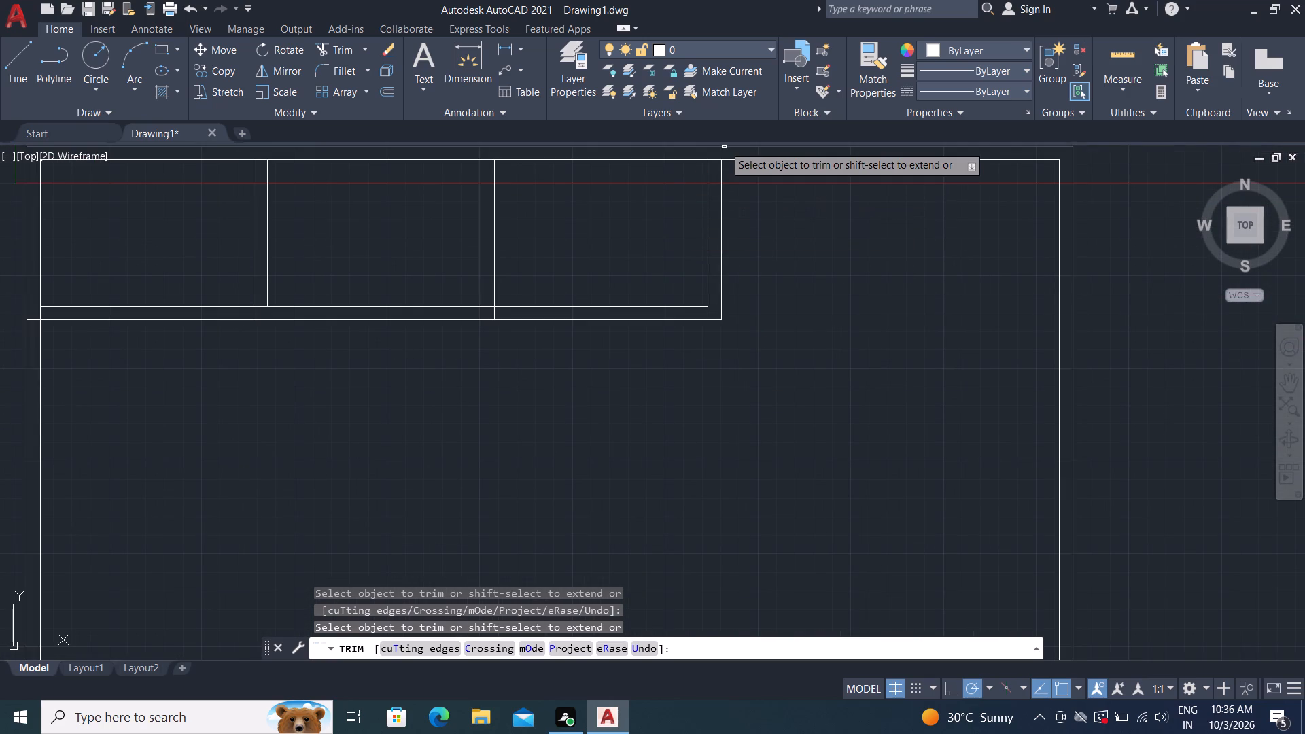
scroll(724, 145, up, 2)
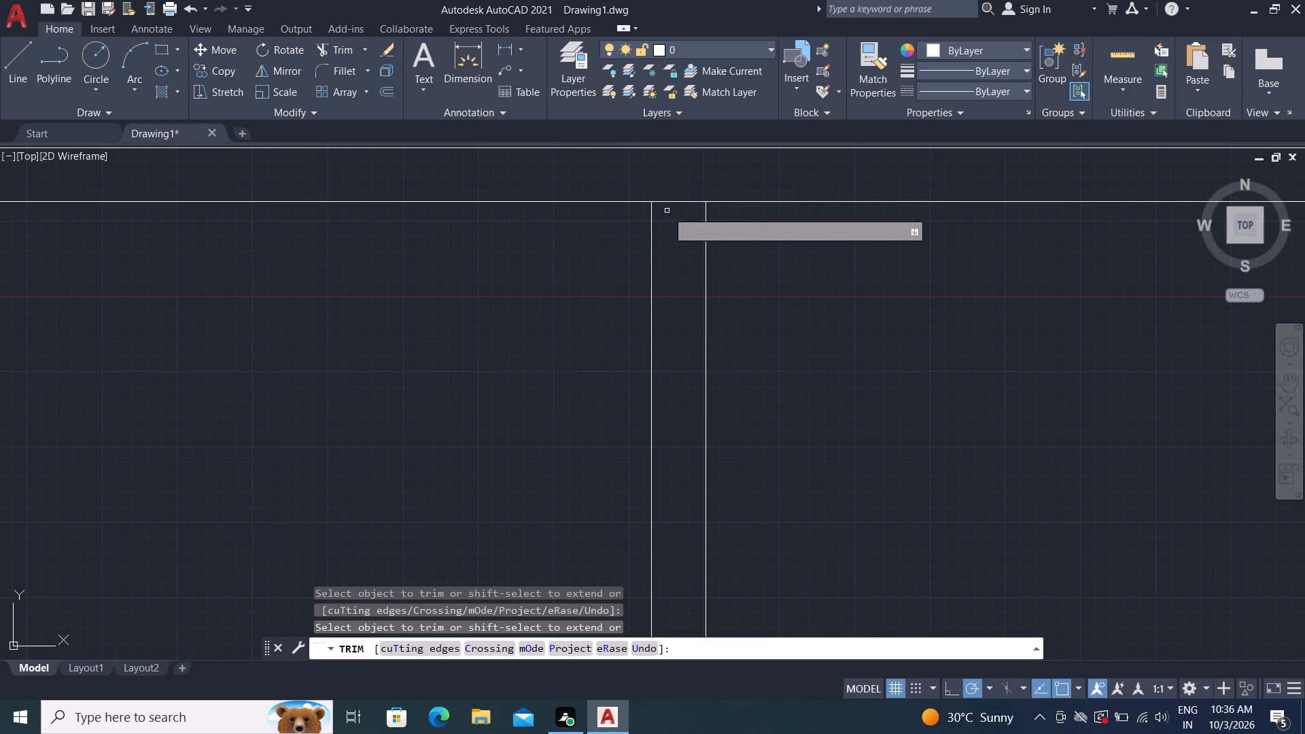
click(674, 202)
Trim the short piece of the lower wall's upper line that crosses the first partition.
scroll(233, 285, down, 4)
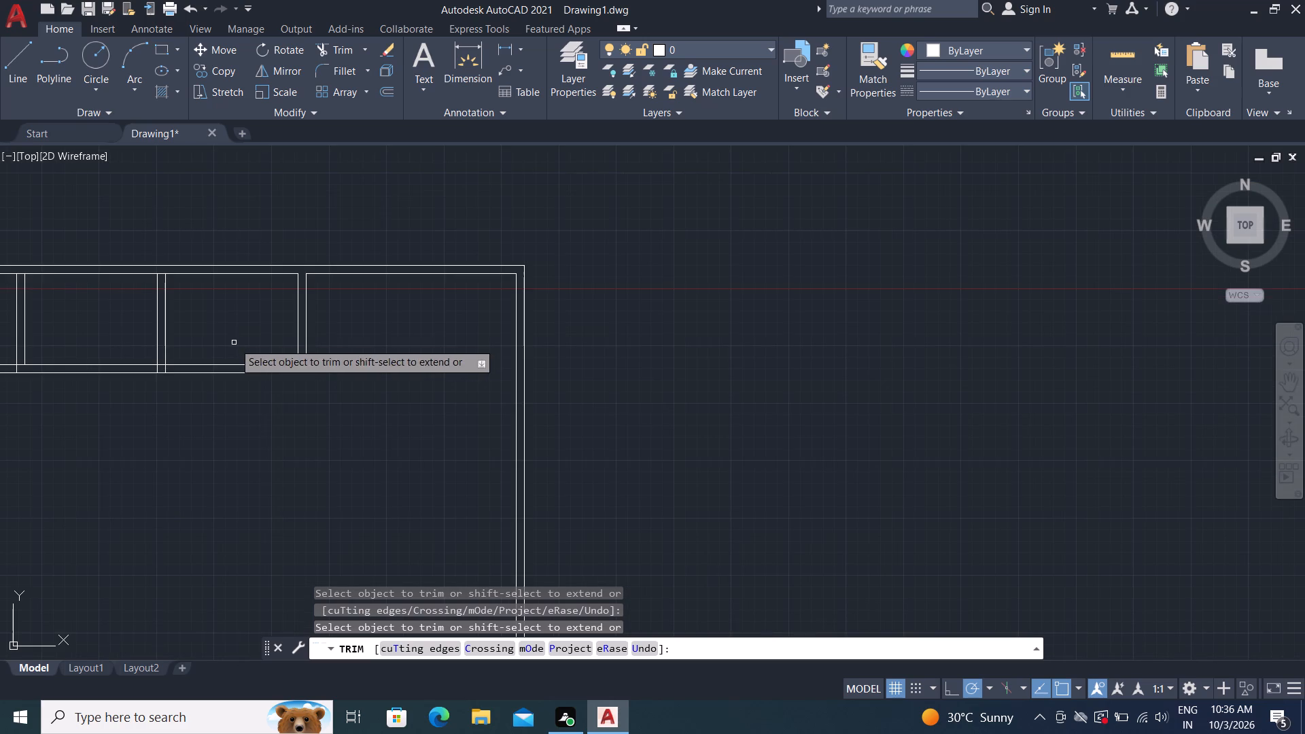
middle_drag(234, 343, 716, 362)
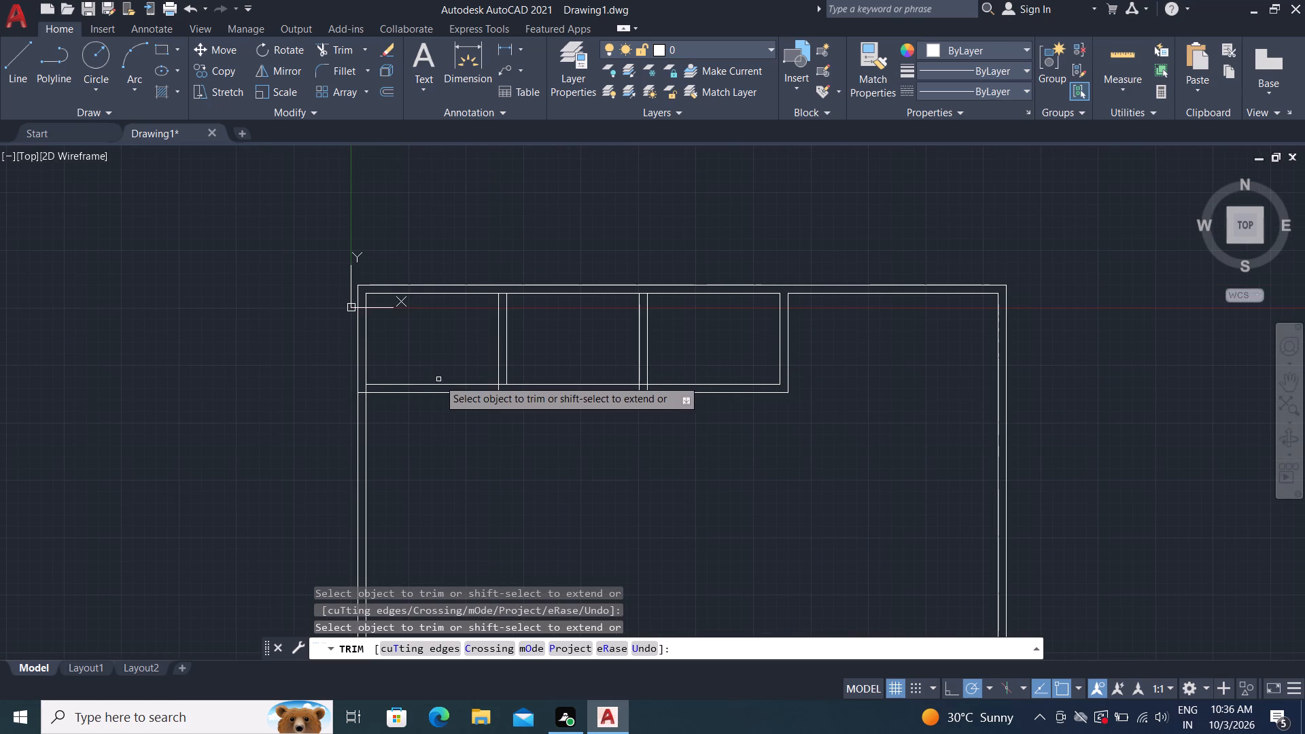
scroll(500, 385, up, 5)
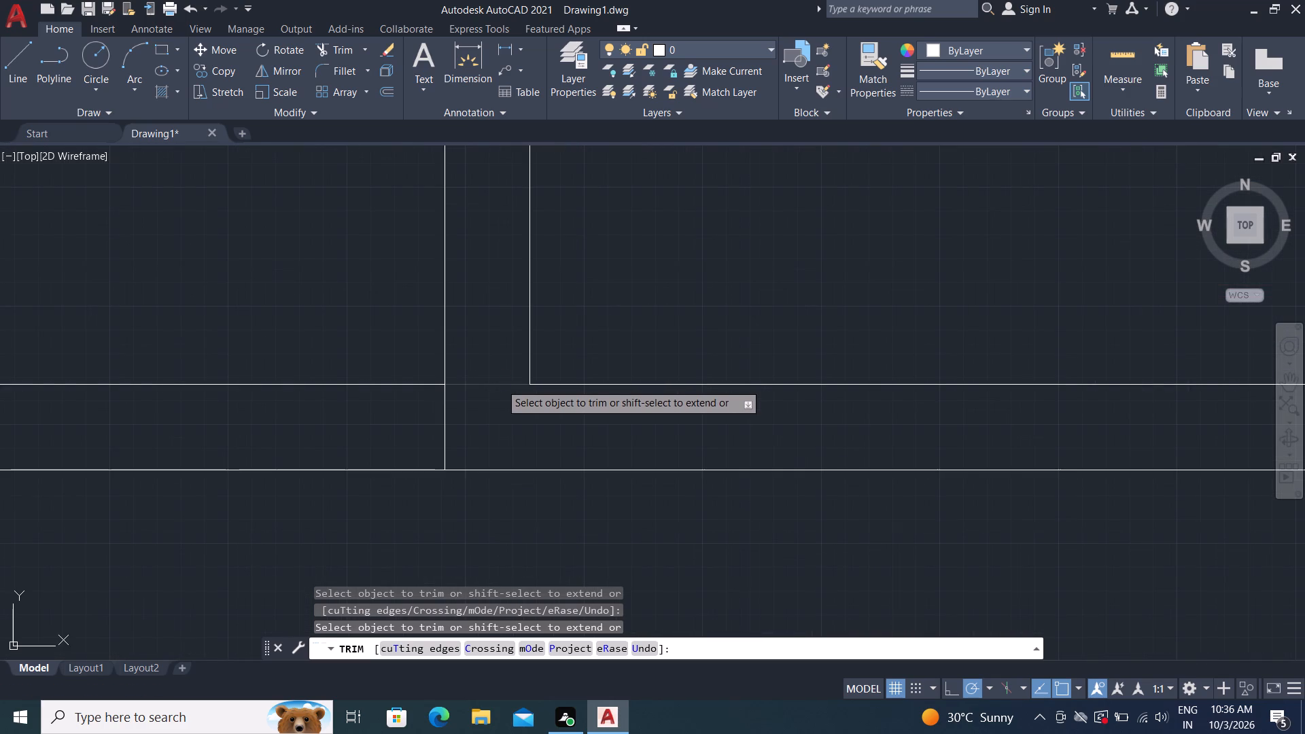
click(500, 383)
scroll(225, 235, down, 3)
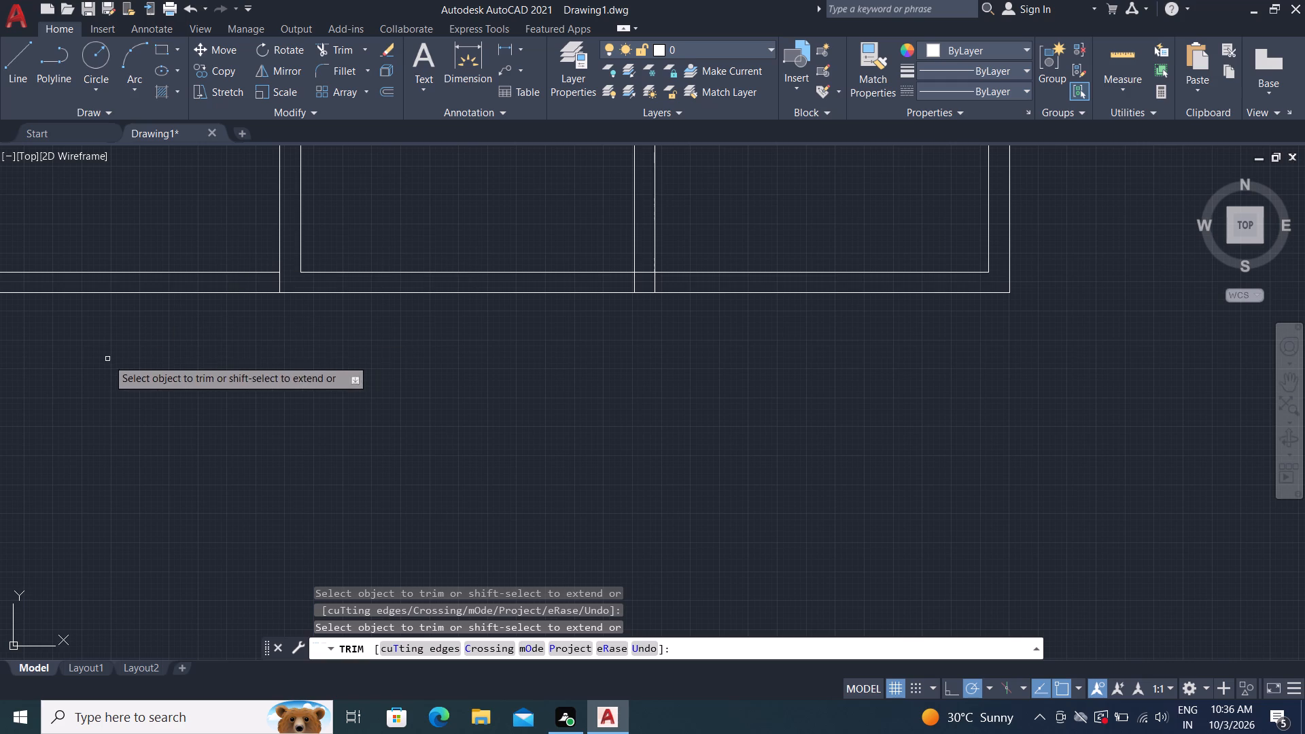
middle_drag(108, 360, 134, 372)
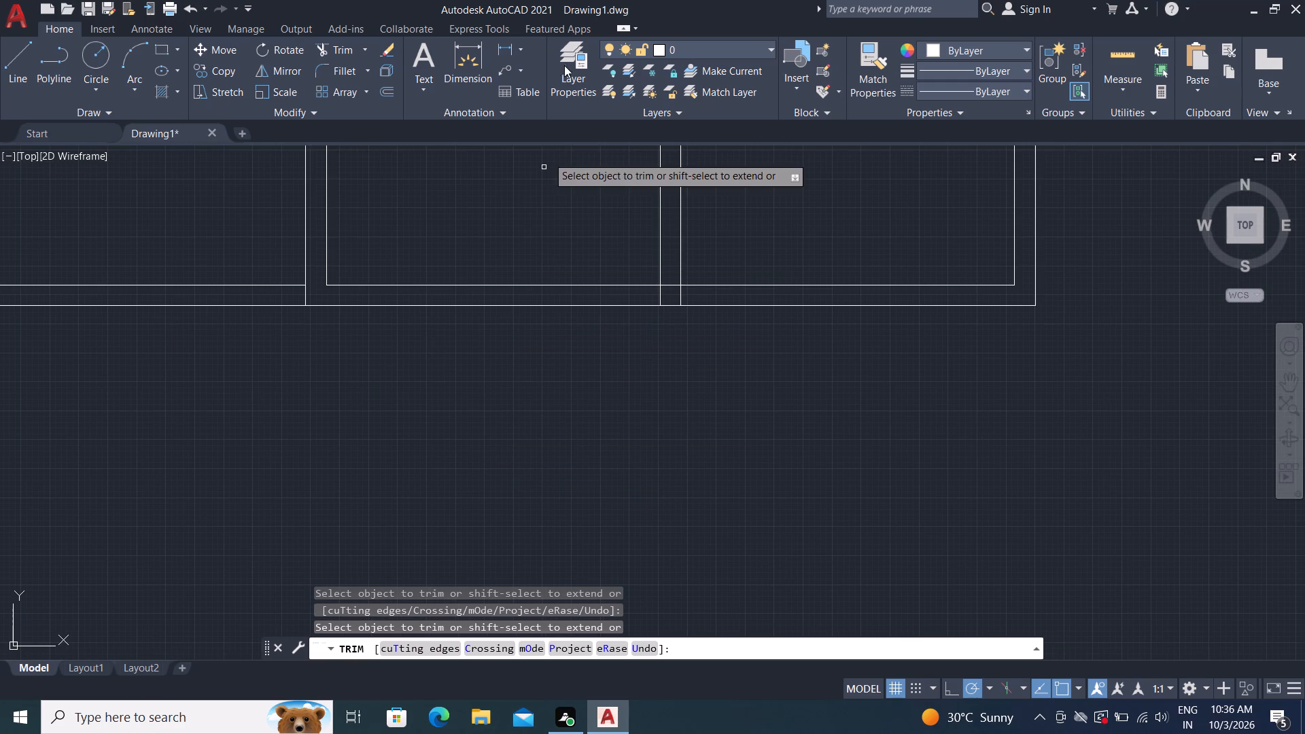
key(Escape)
Offset the second partition's right-hand line 2'6" to the right and its left-hand line 2'6" to the left.
key(o)
key(space)
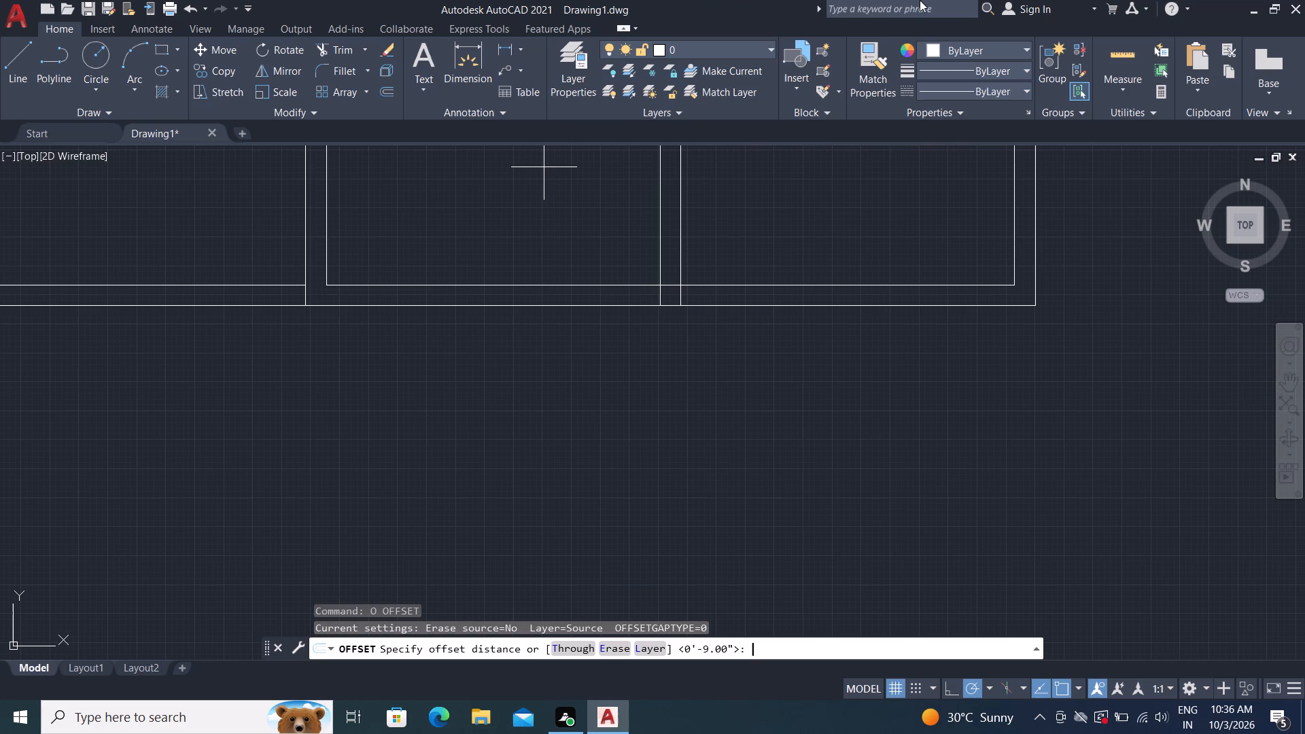
text(2')
text(6")
key(Return)
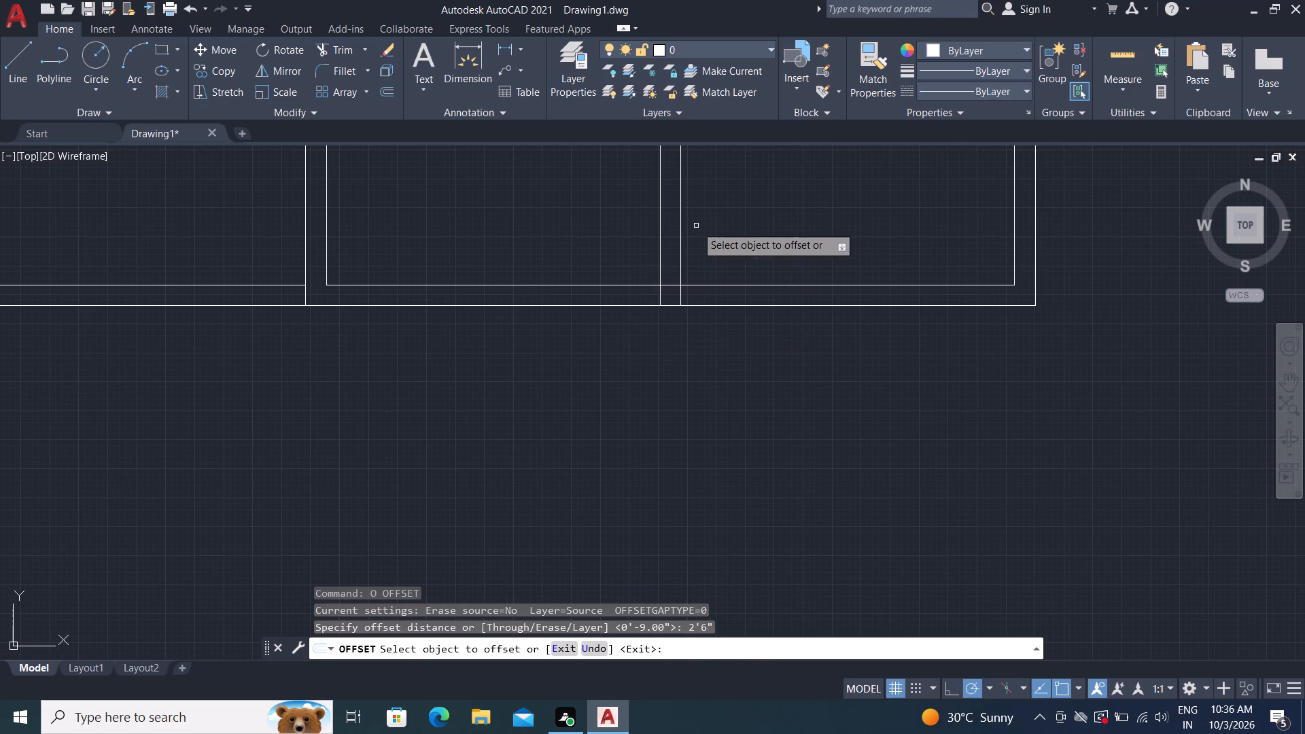
click(679, 226)
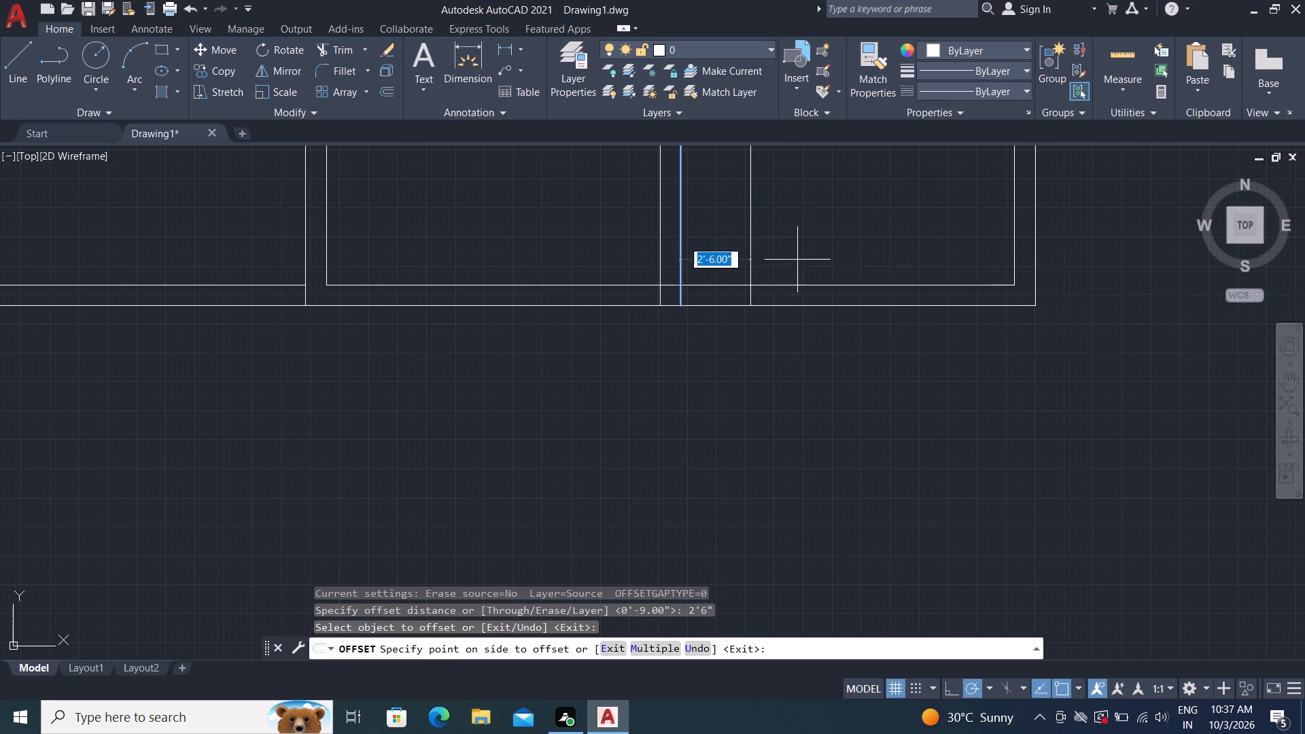
click(797, 260)
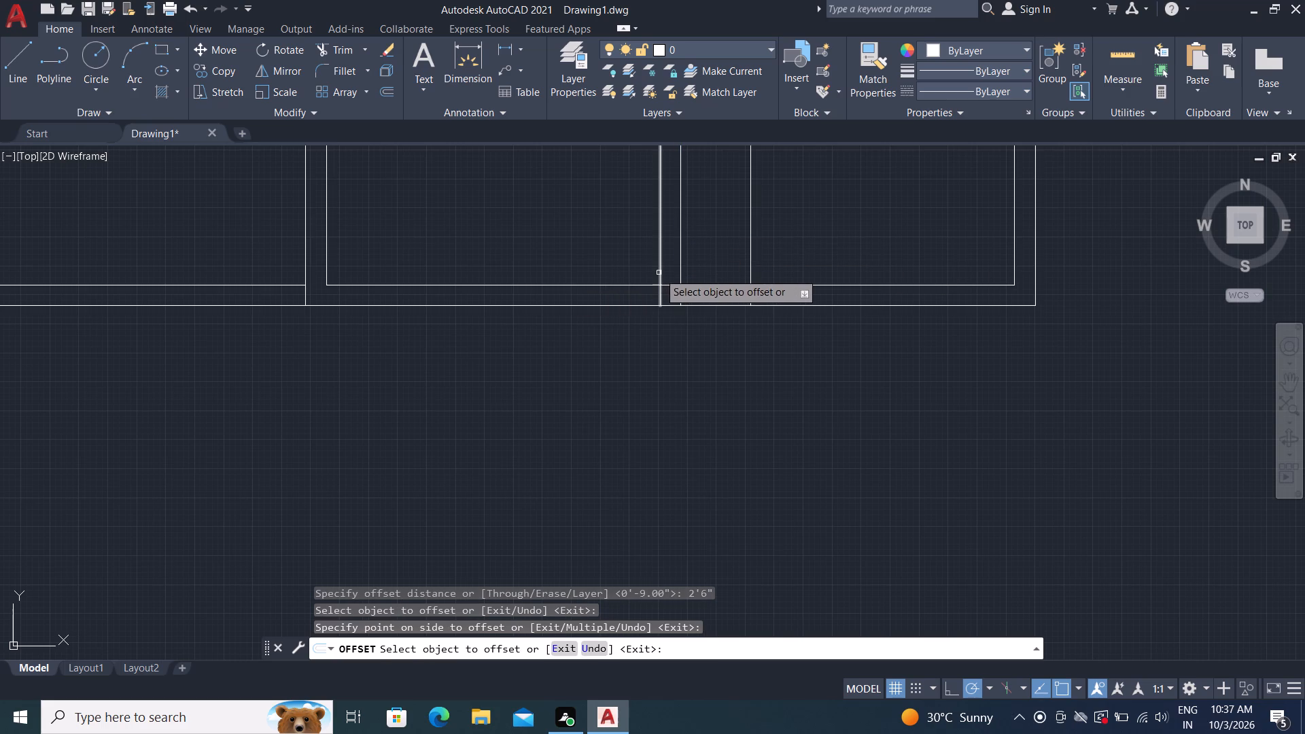
click(659, 274)
click(630, 268)
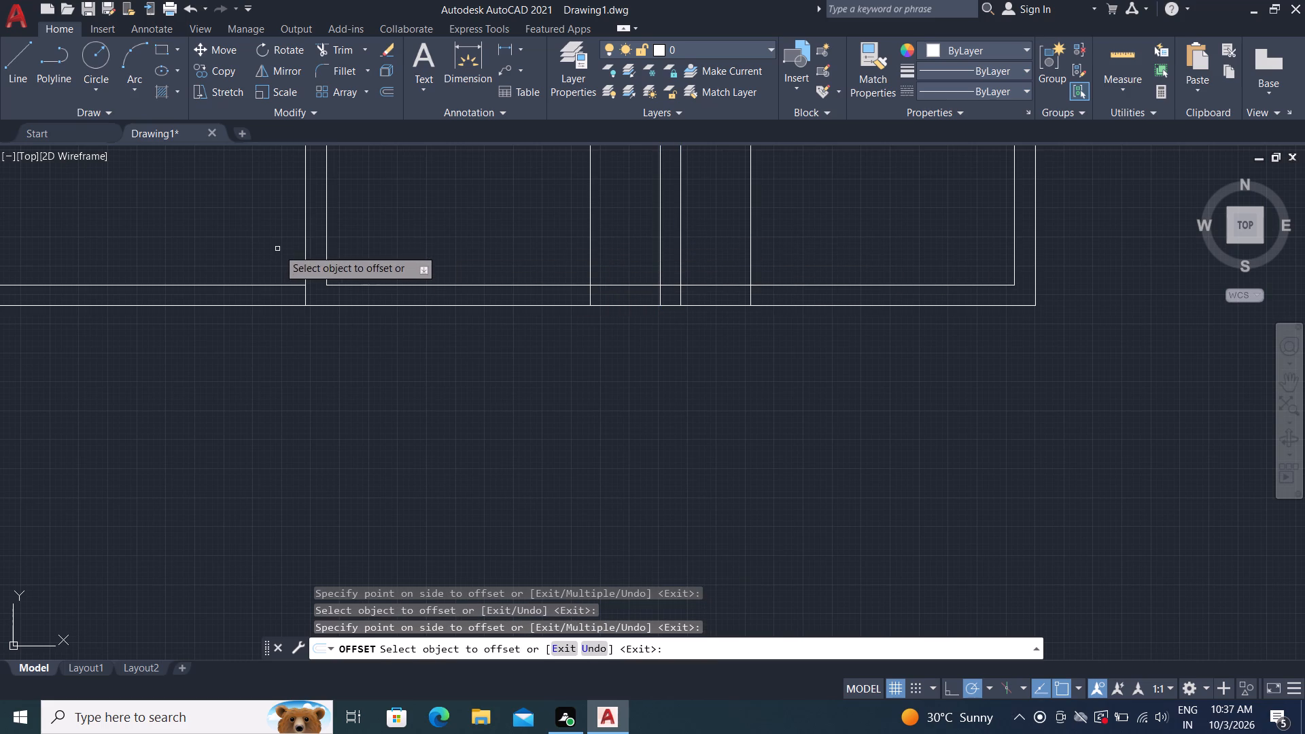
Offset the first partition's left-hand line 2'6" to the left, into the first room.
click(304, 252)
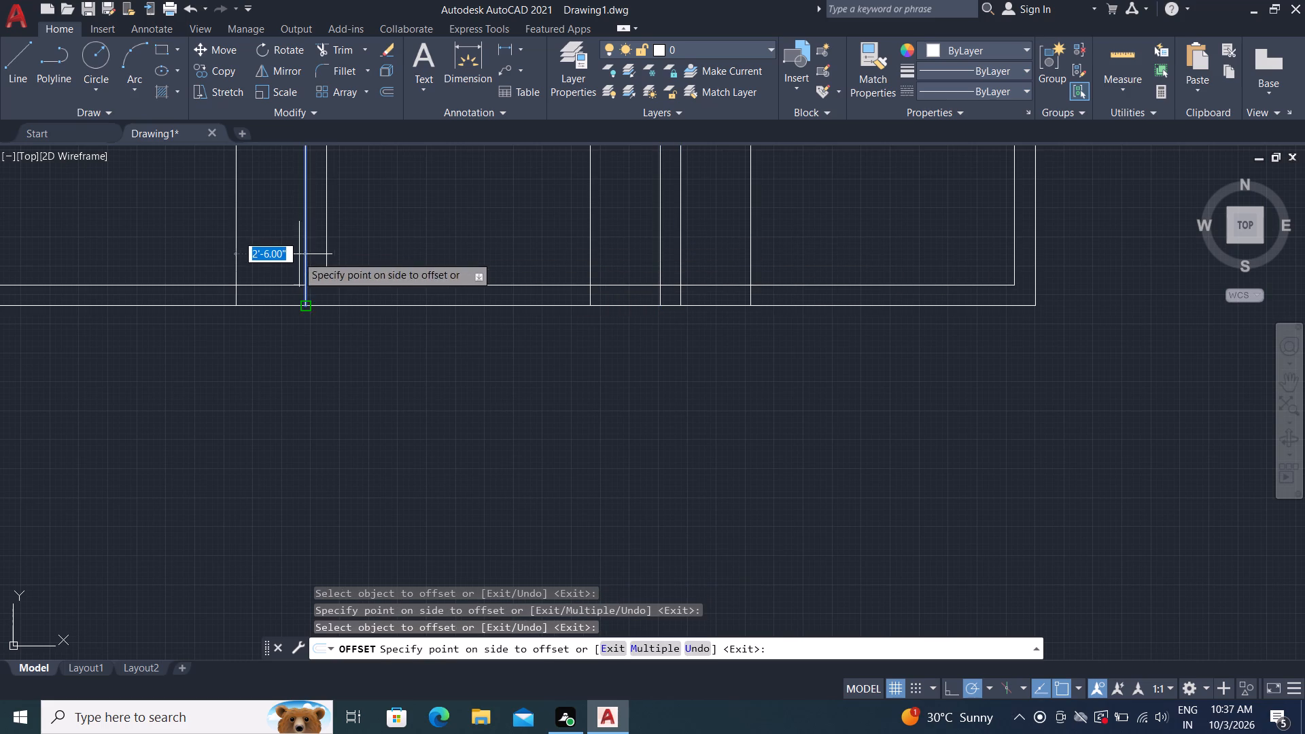
click(230, 254)
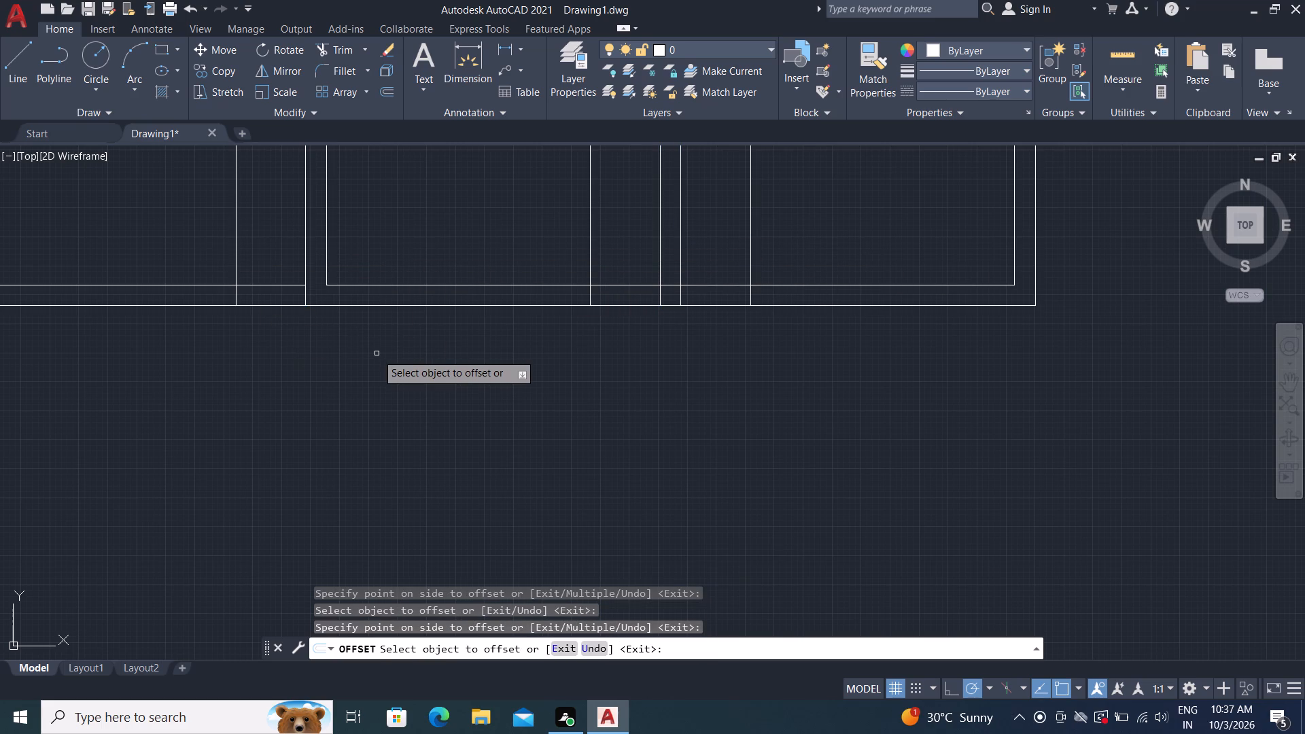
key(Escape)
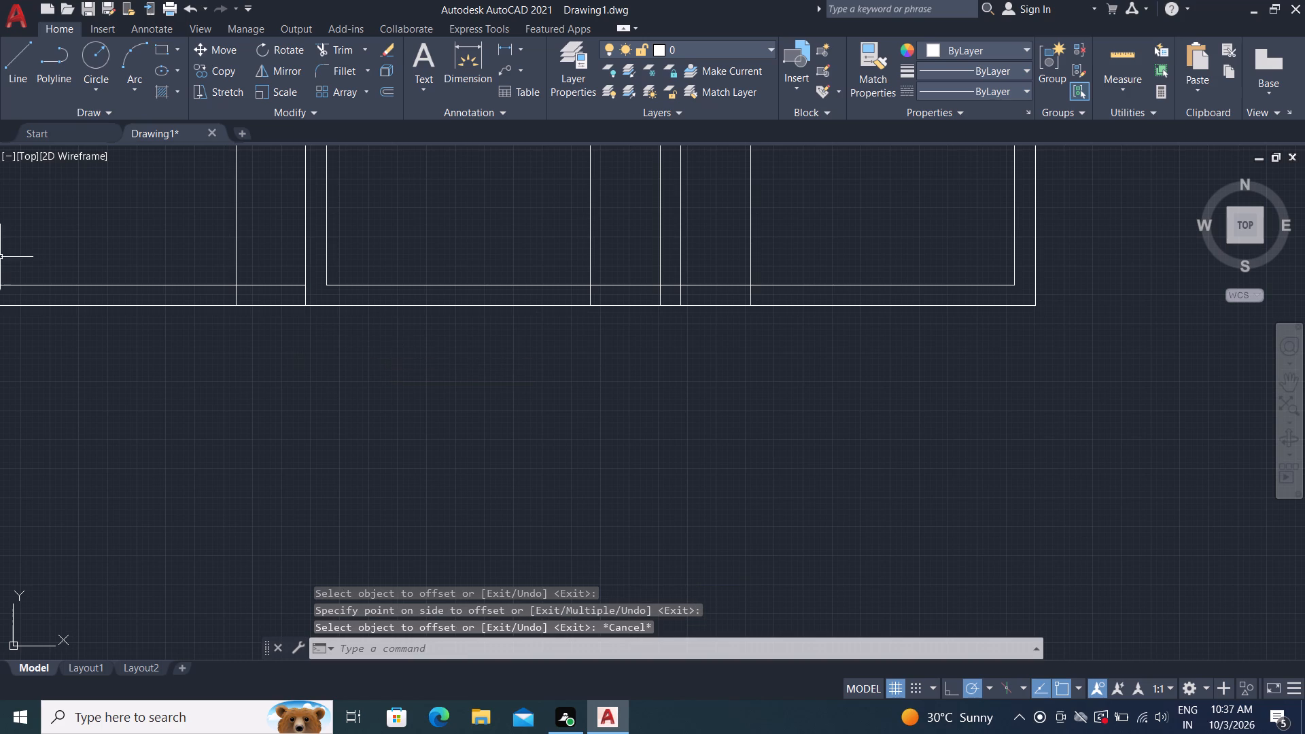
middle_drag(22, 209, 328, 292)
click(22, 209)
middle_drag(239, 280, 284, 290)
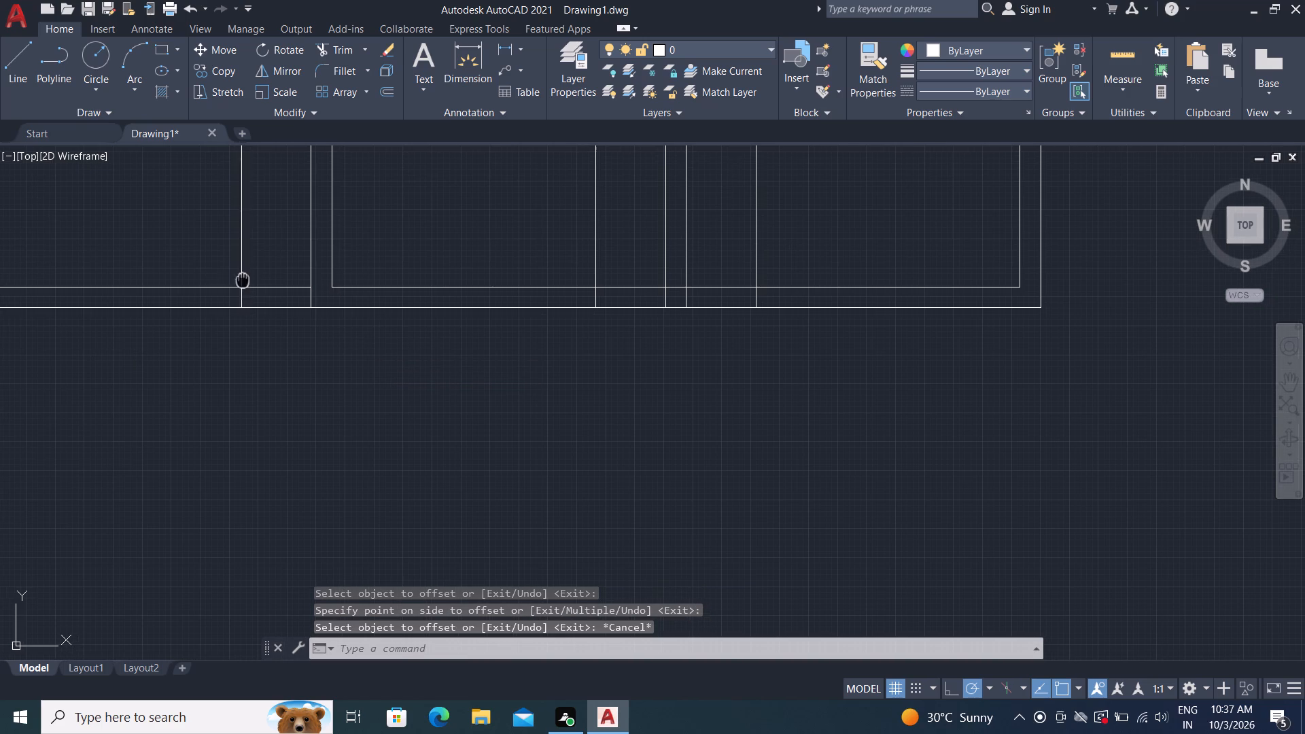
Draw a short vertical line across the lower wall in the first room, about 2'5" from the inner left corner.
middle_drag(284, 290, 500, 336)
key(l)
key(space)
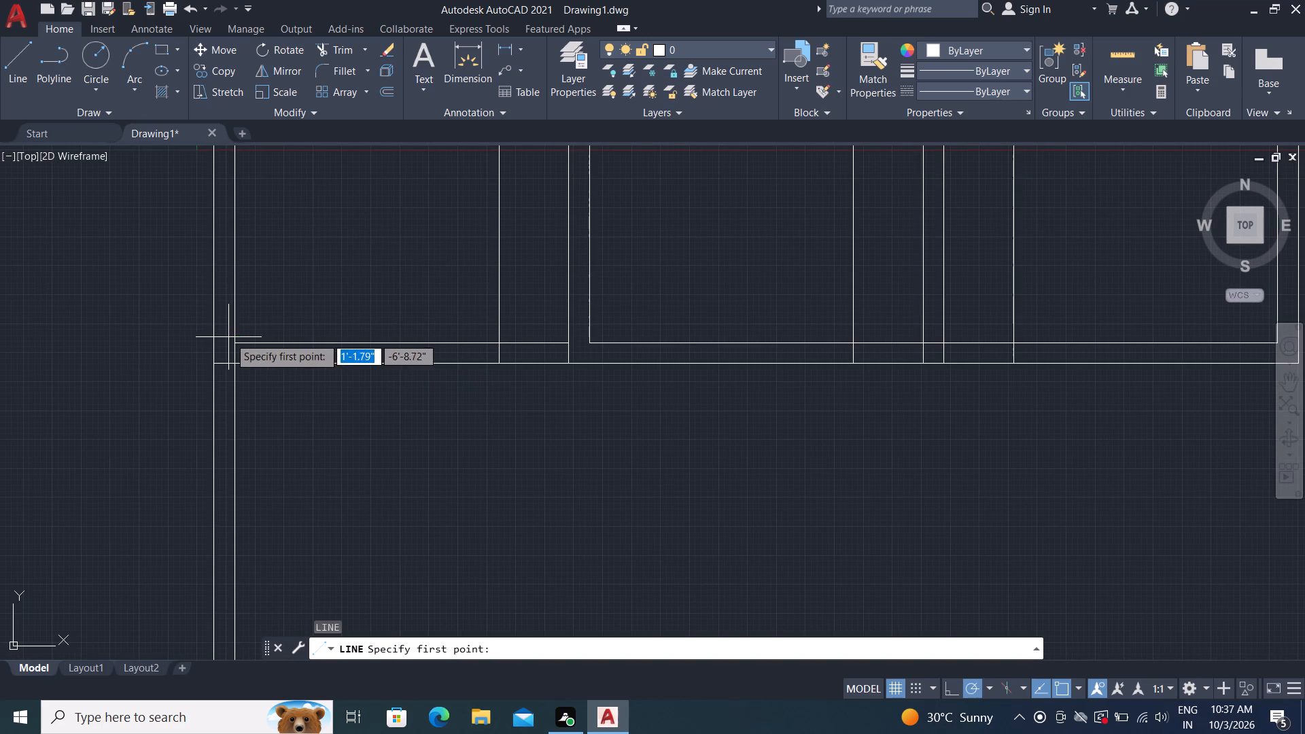
click(300, 344)
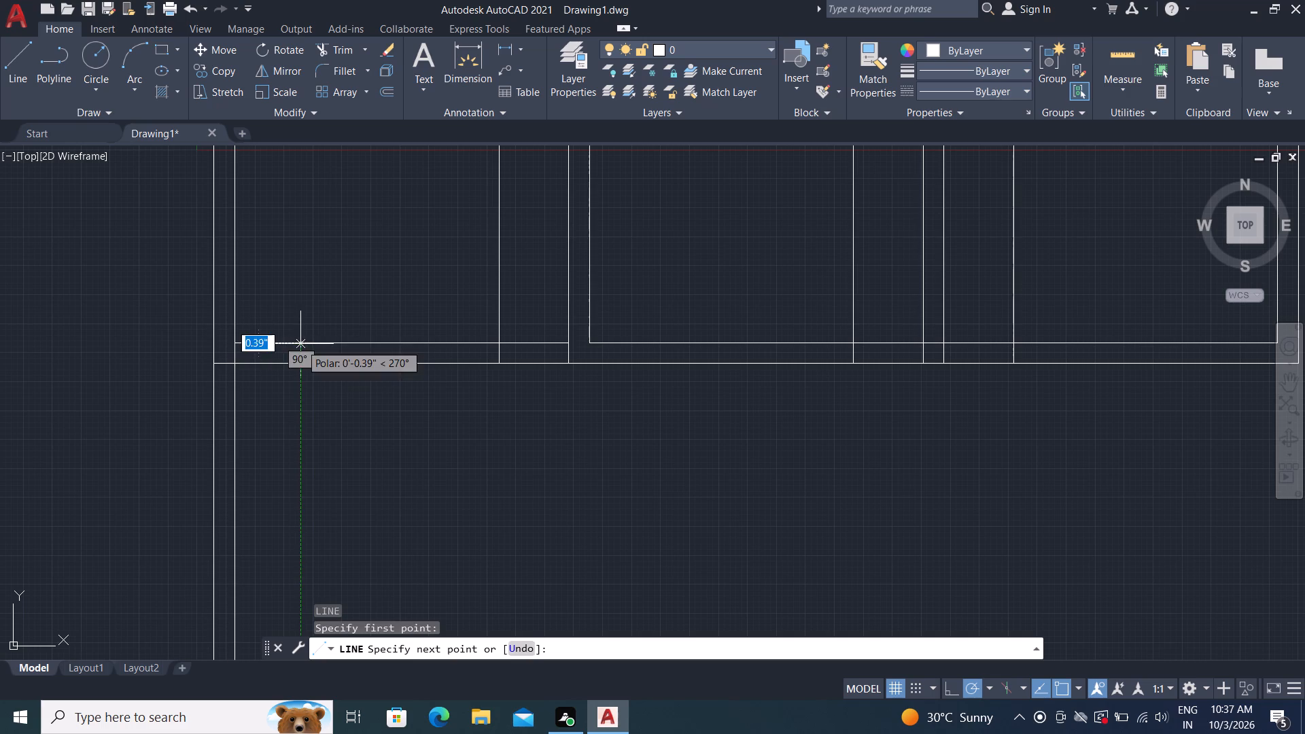
click(304, 368)
key(Escape)
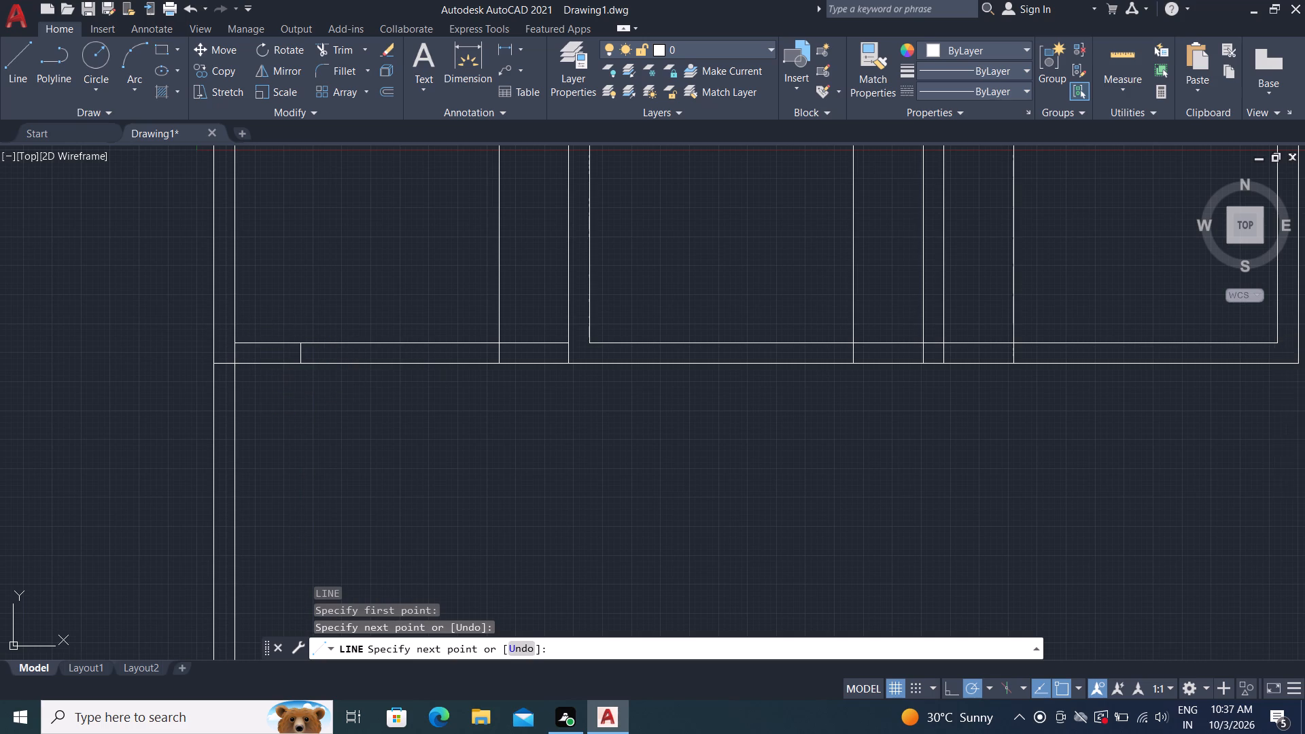
Offset the first room's short line across the lower wall 3' to the right.
text(O)
key(space)
key(3)
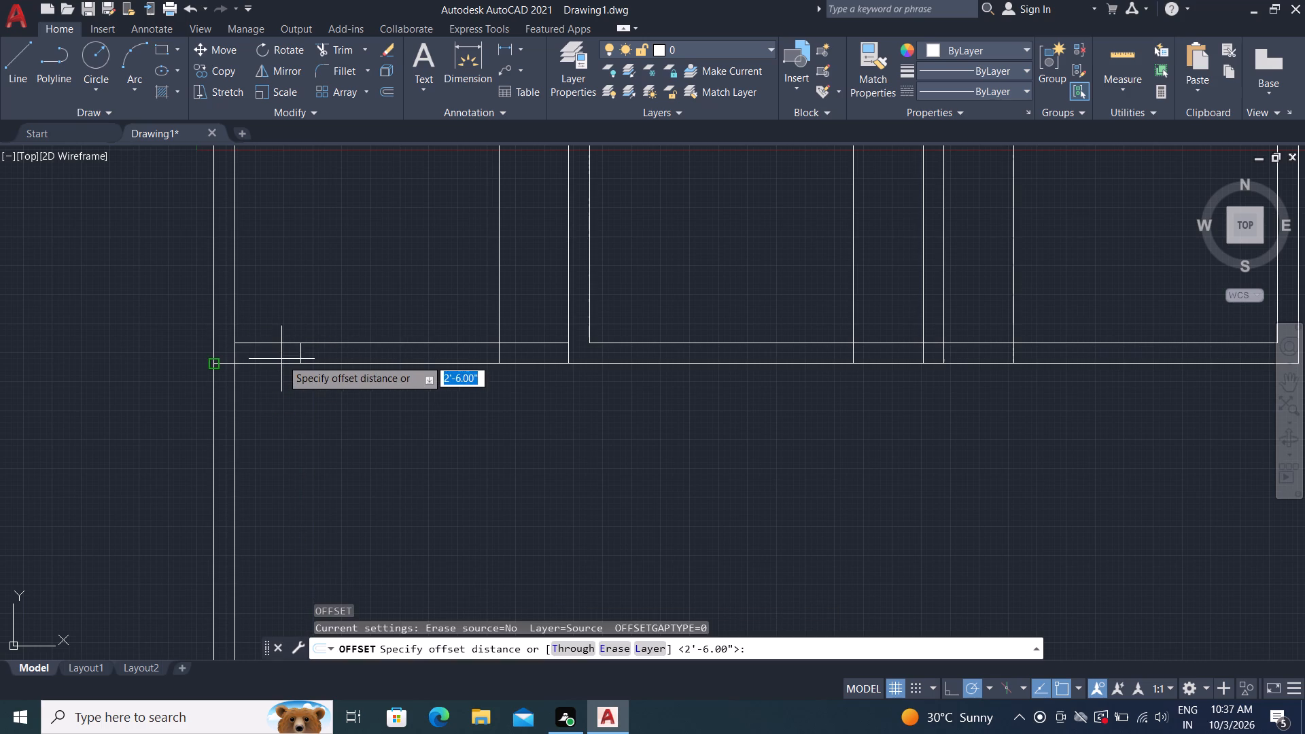
text(')
key(space)
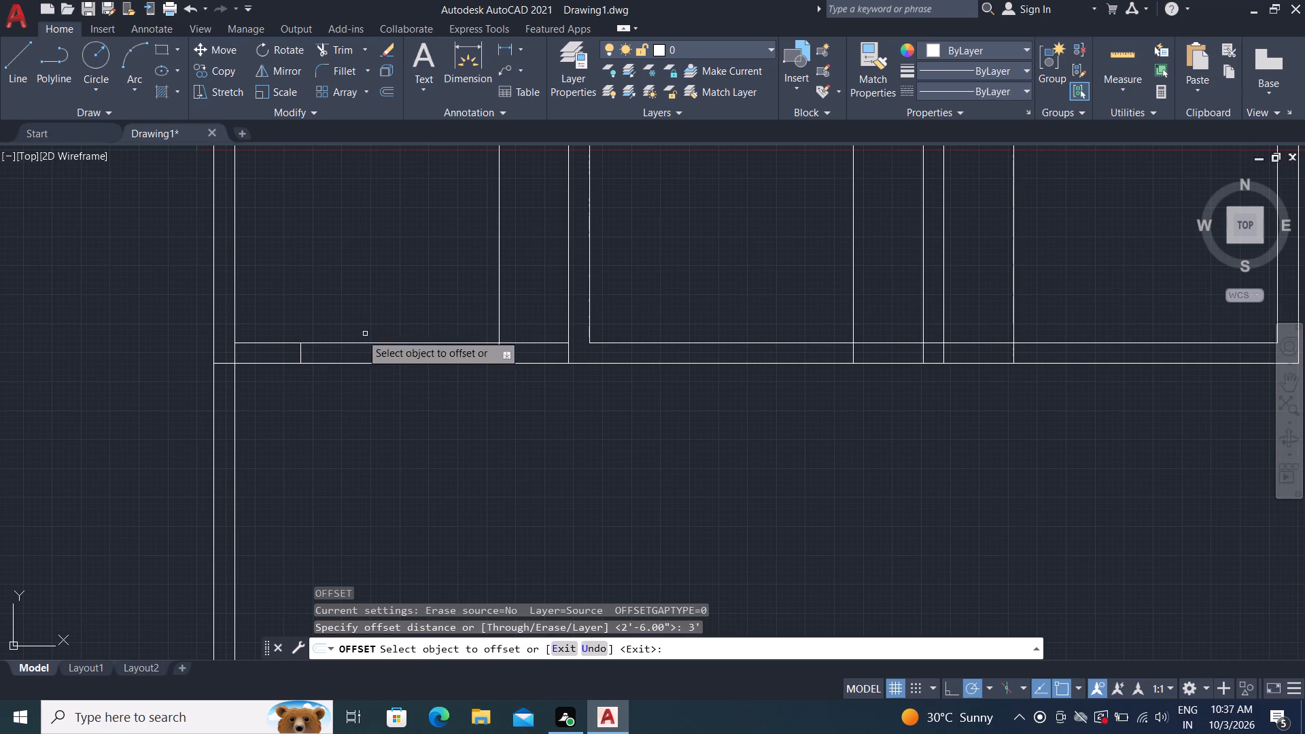
click(300, 353)
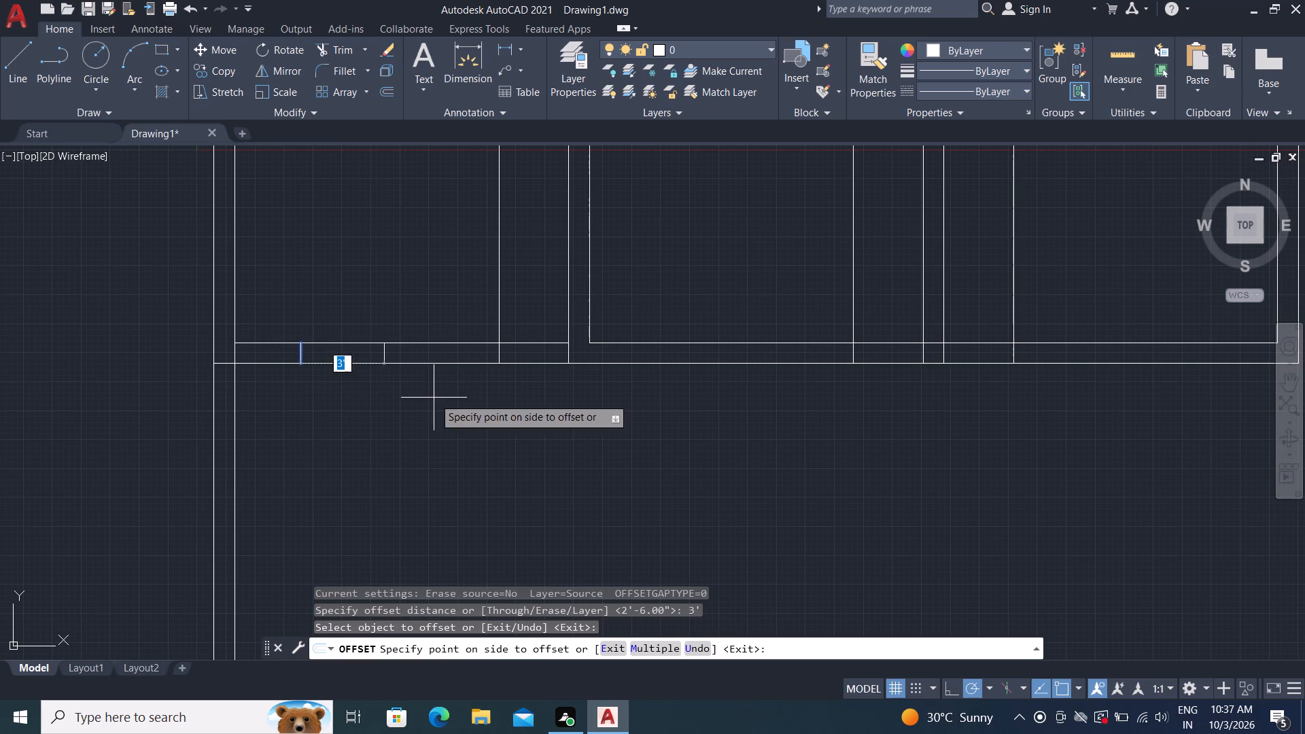
click(434, 398)
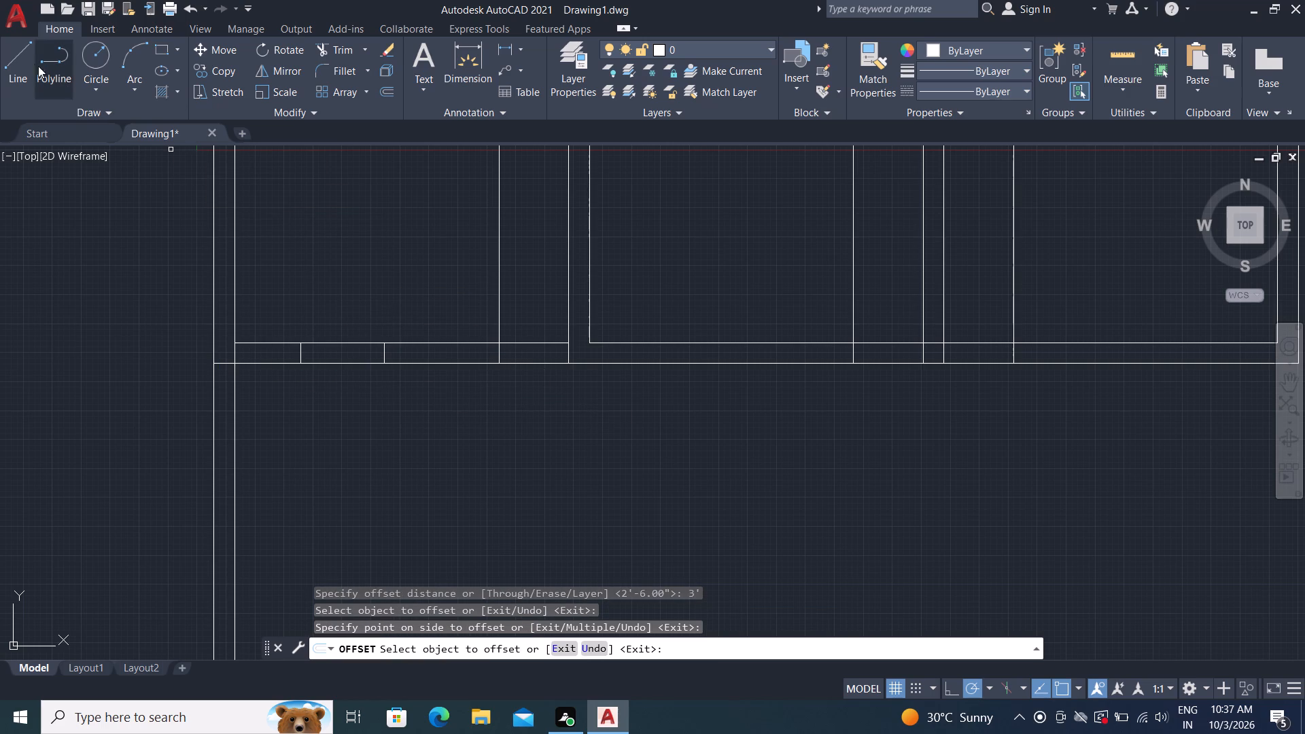
Draw a short vertical line across the lower wall in the second room, about 2'5" right of its lower-left inner corner.
click(19, 55)
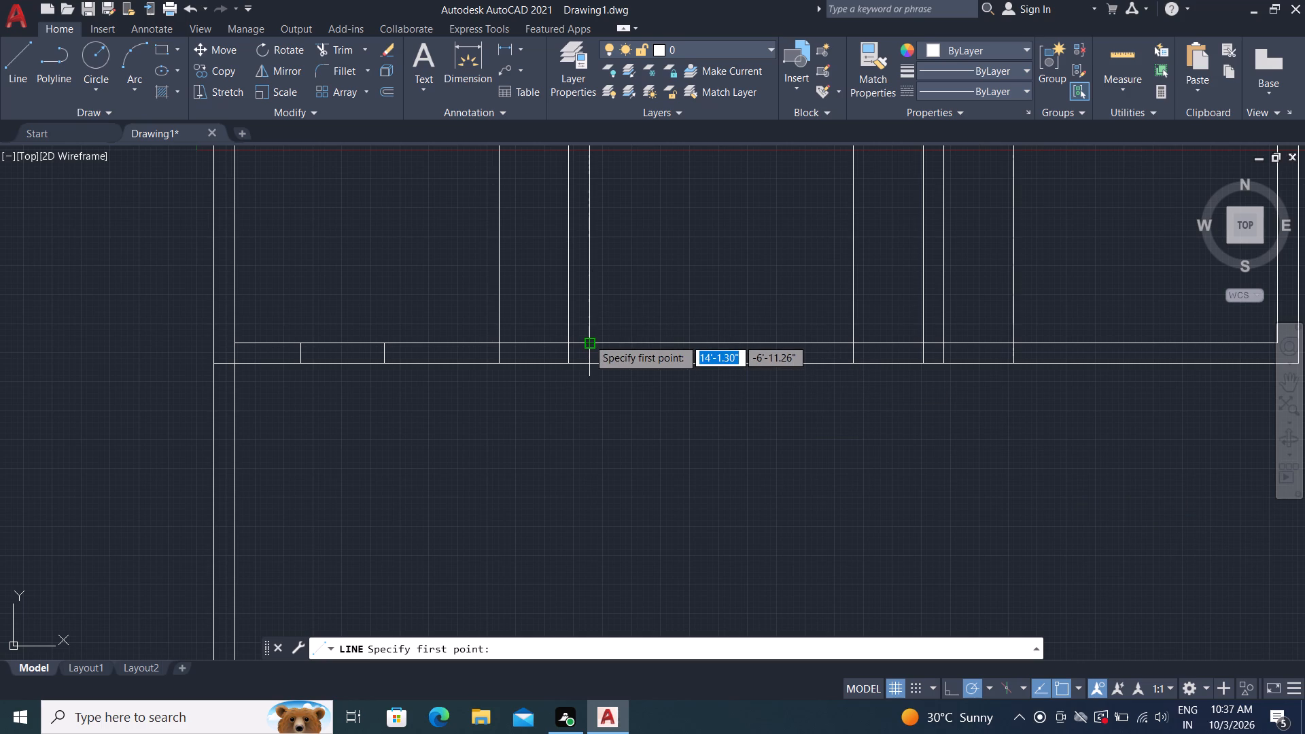
click(653, 341)
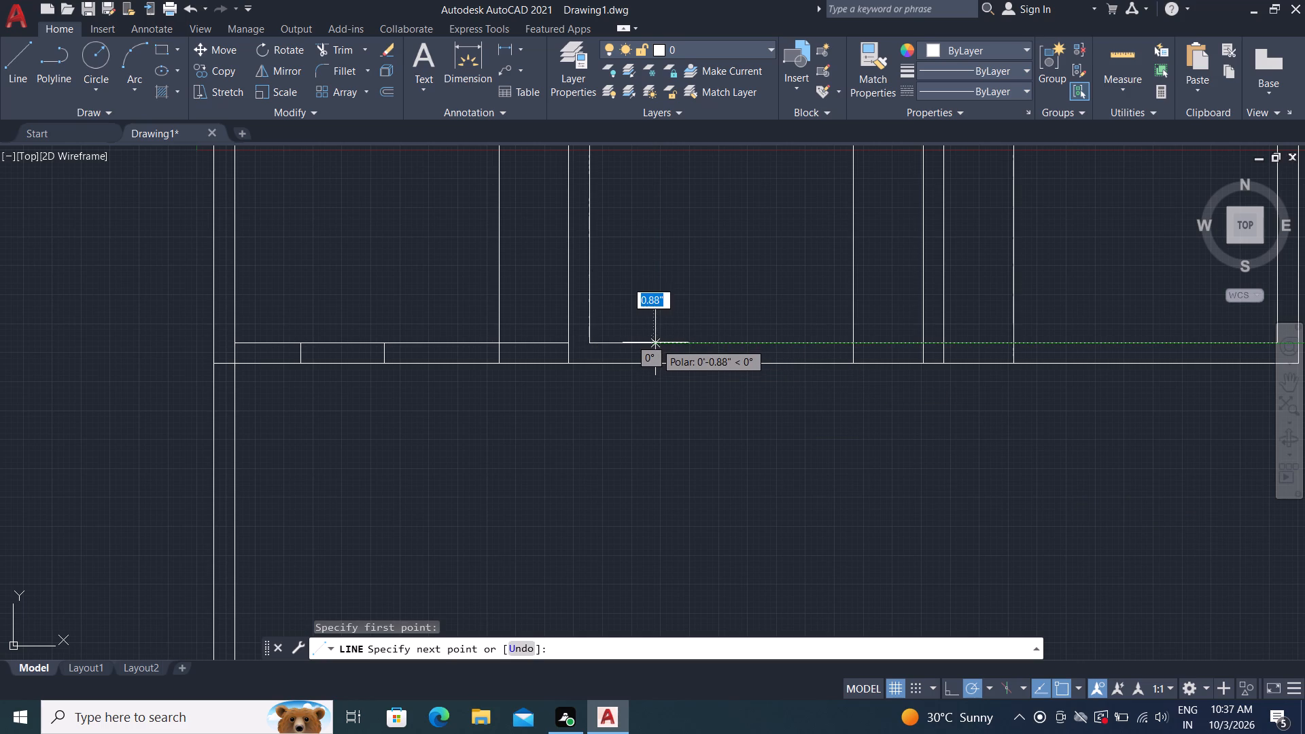
click(654, 362)
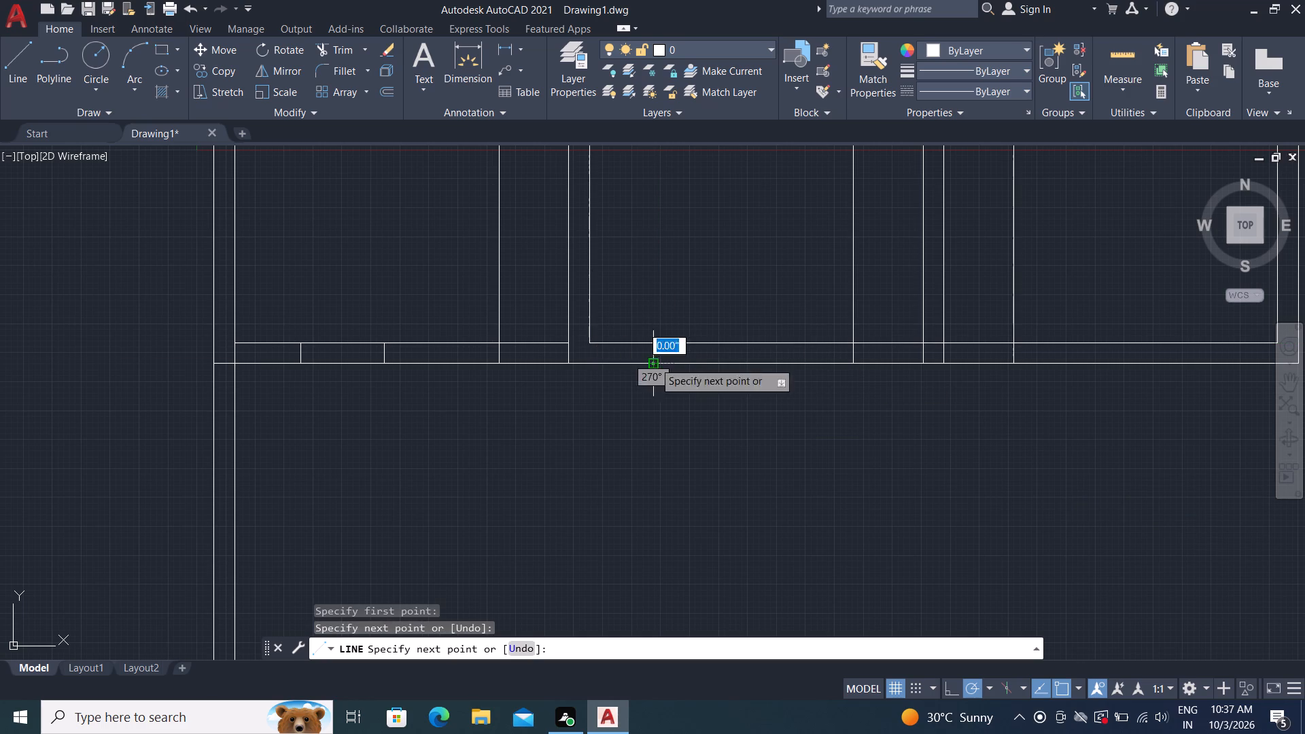
Draw a short vertical line across the lower wall in the third room, about 3'2" left of its lower-right inner corner.
click(24, 54)
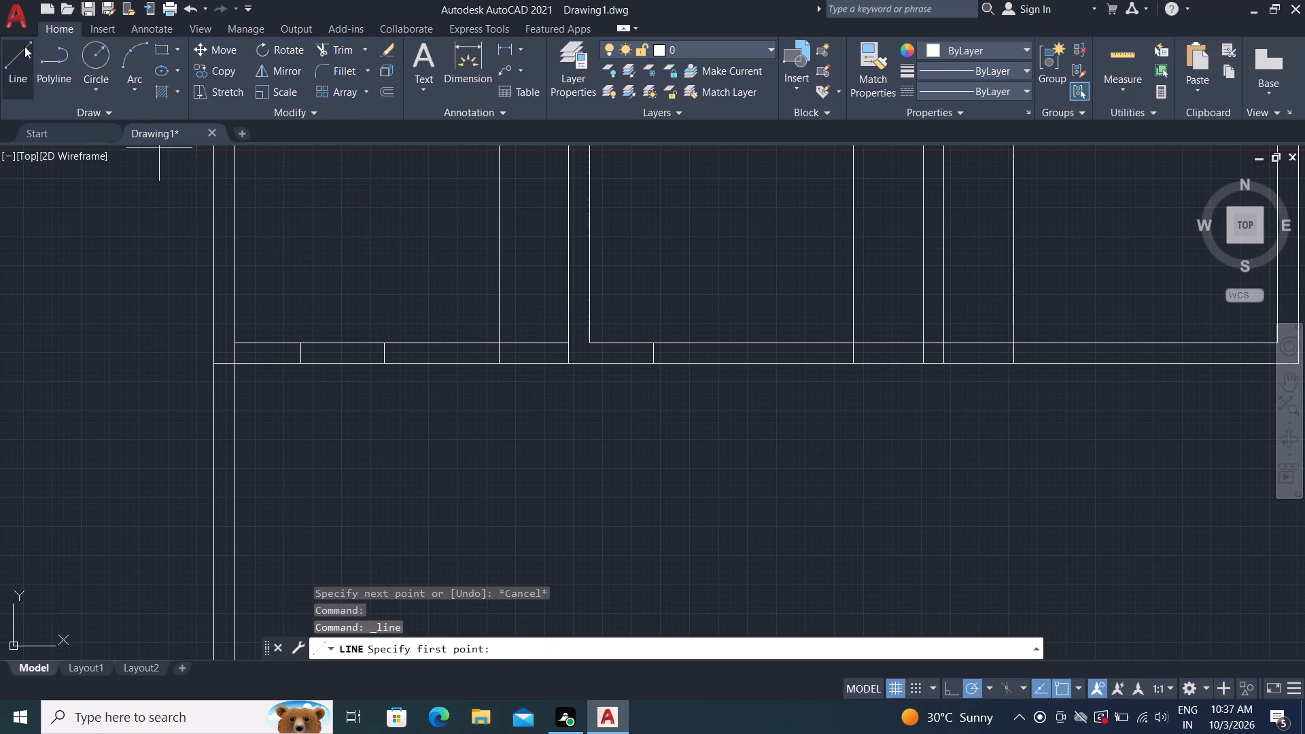
middle_drag(1214, 428, 647, 379)
scroll(1213, 427, up, 1)
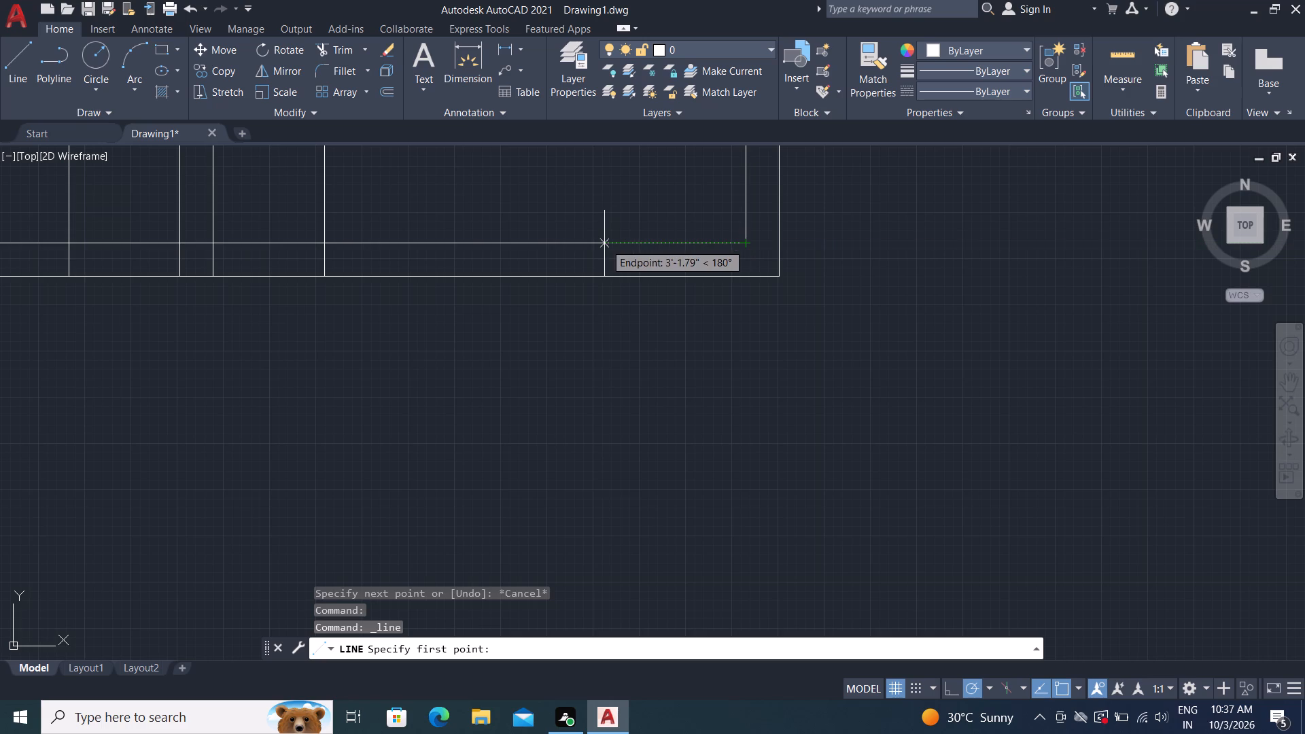
click(603, 244)
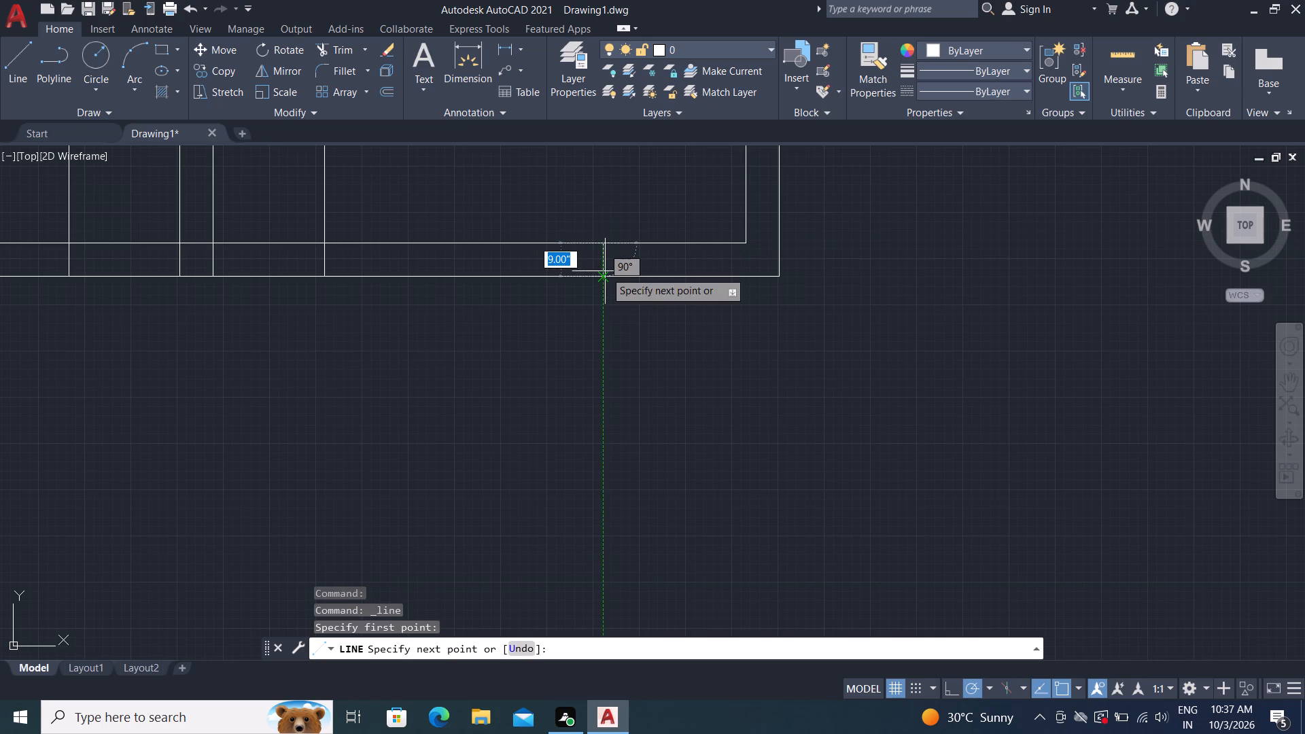
click(607, 280)
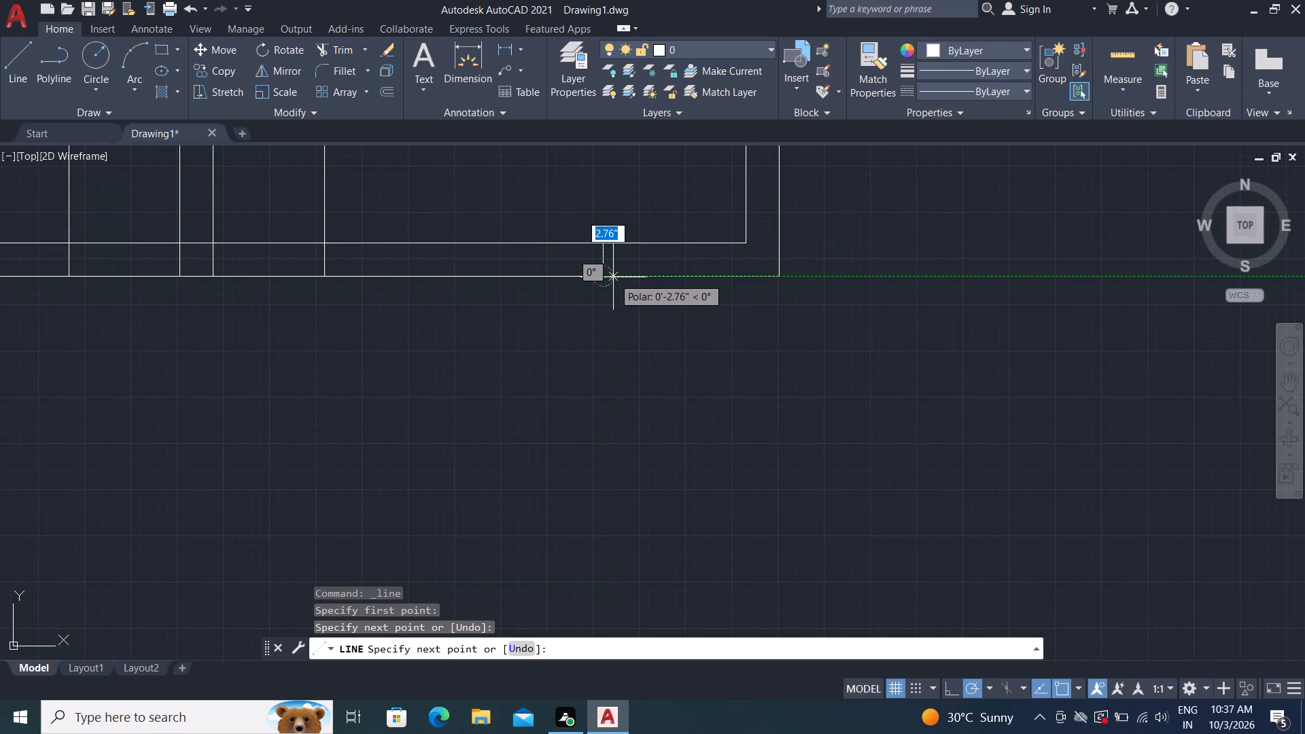
key(Escape)
Offset the third room's short line across the lower wall 3' to the left.
text(O)
key(space)
key(space)
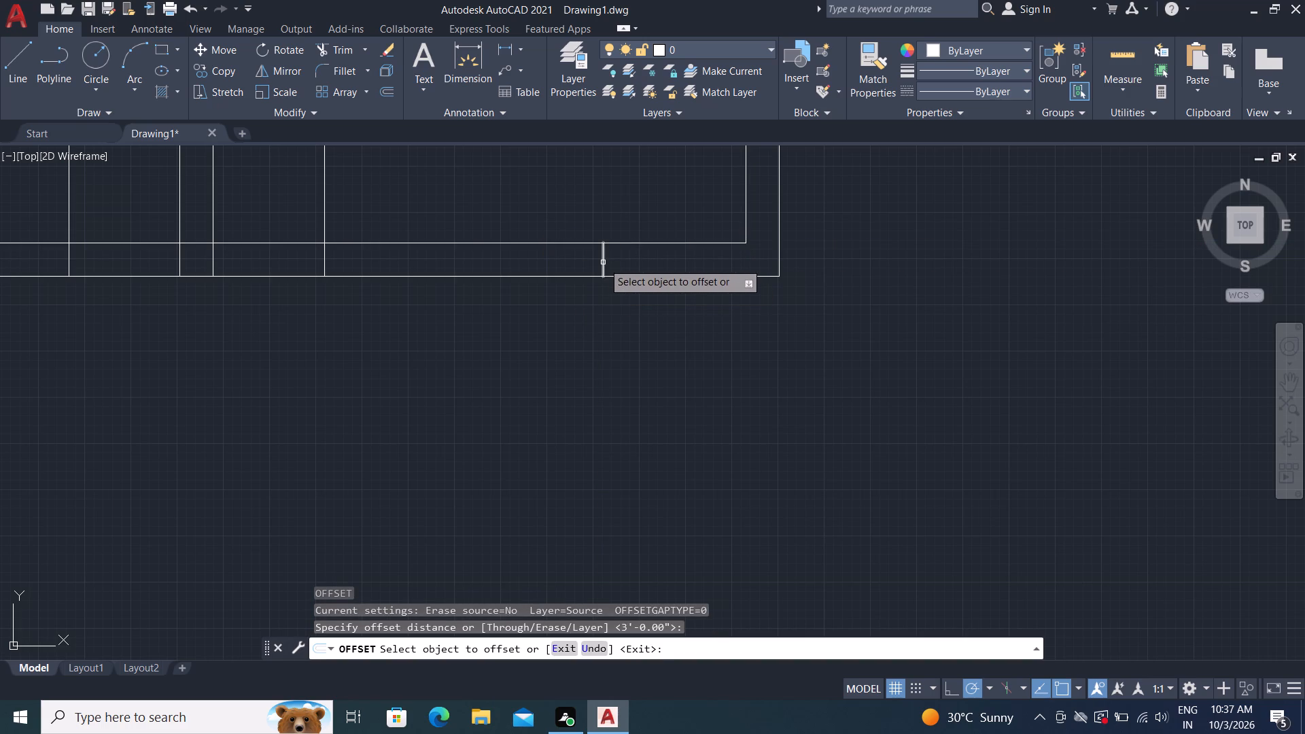
click(603, 262)
click(510, 262)
Offset the second room's short line across the lower wall 3' to the right.
scroll(514, 324, down, 3)
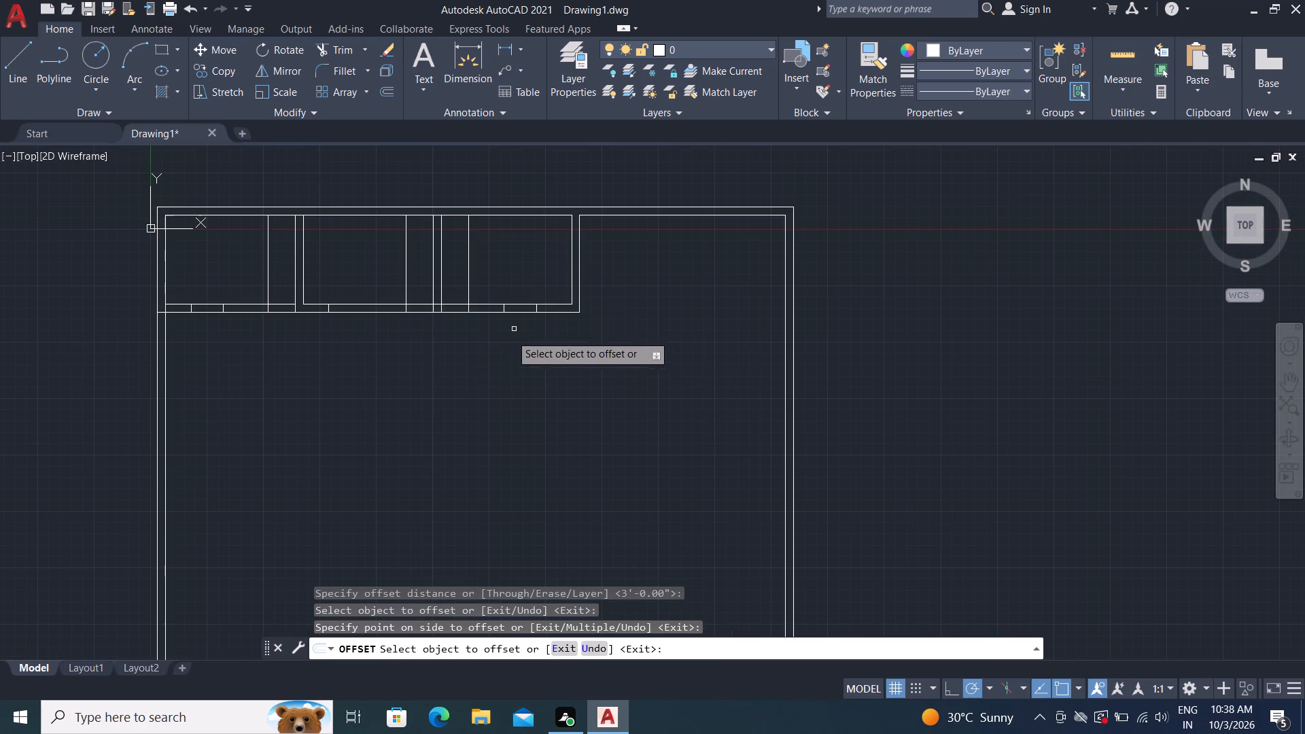
middle_drag(459, 356, 567, 396)
scroll(428, 351, up, 5)
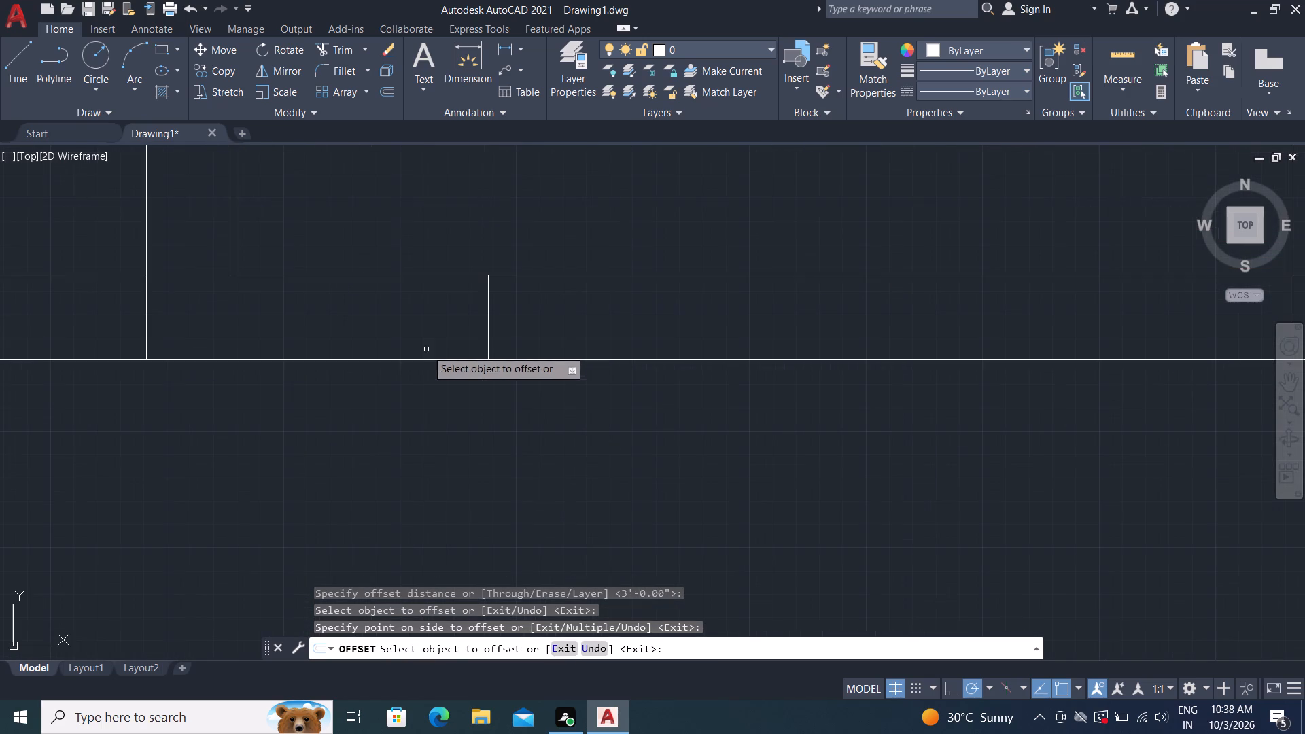
click(489, 332)
click(819, 382)
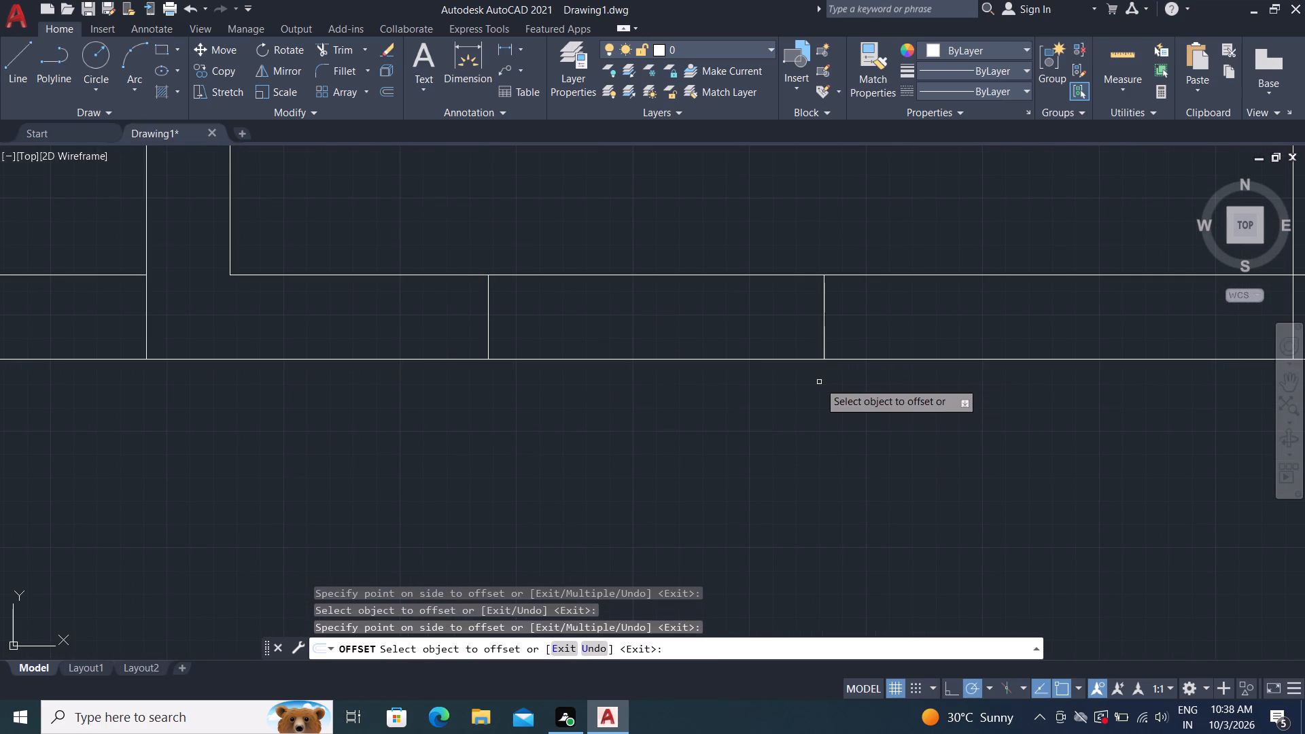
scroll(819, 389, down, 1)
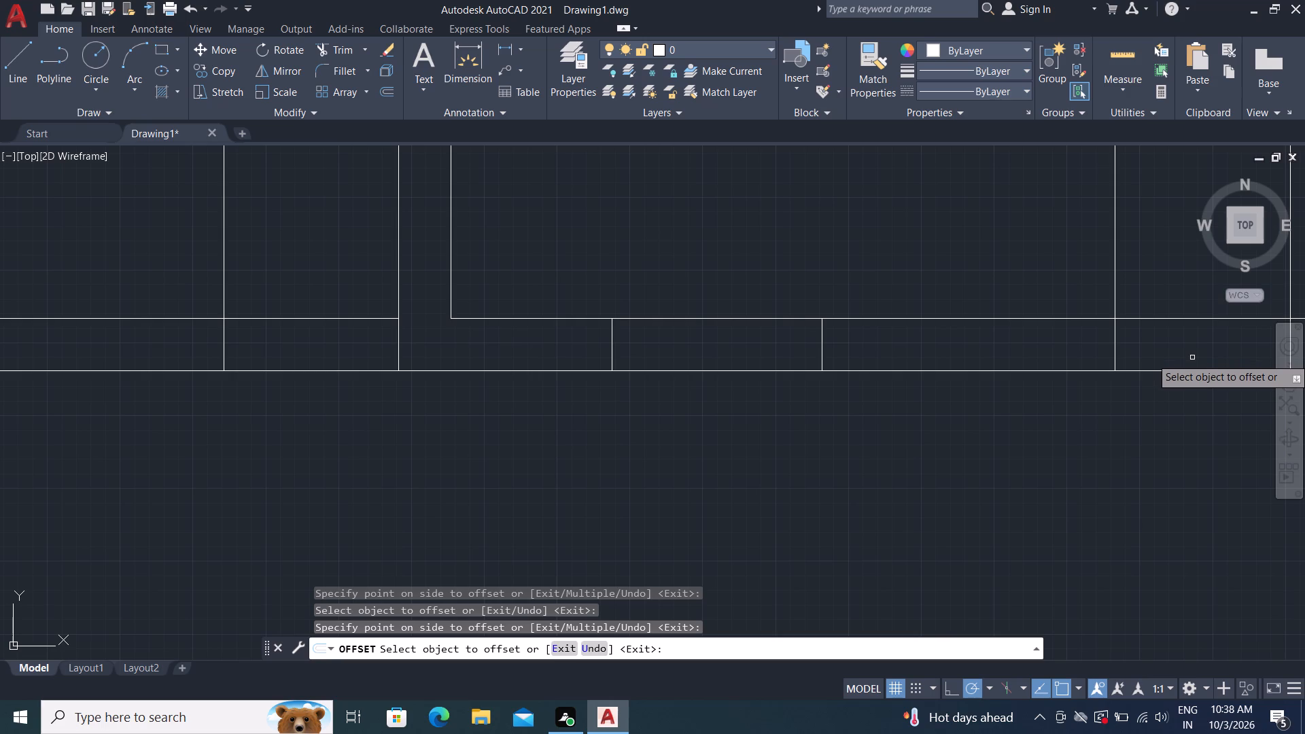
text(TR)
key(space)
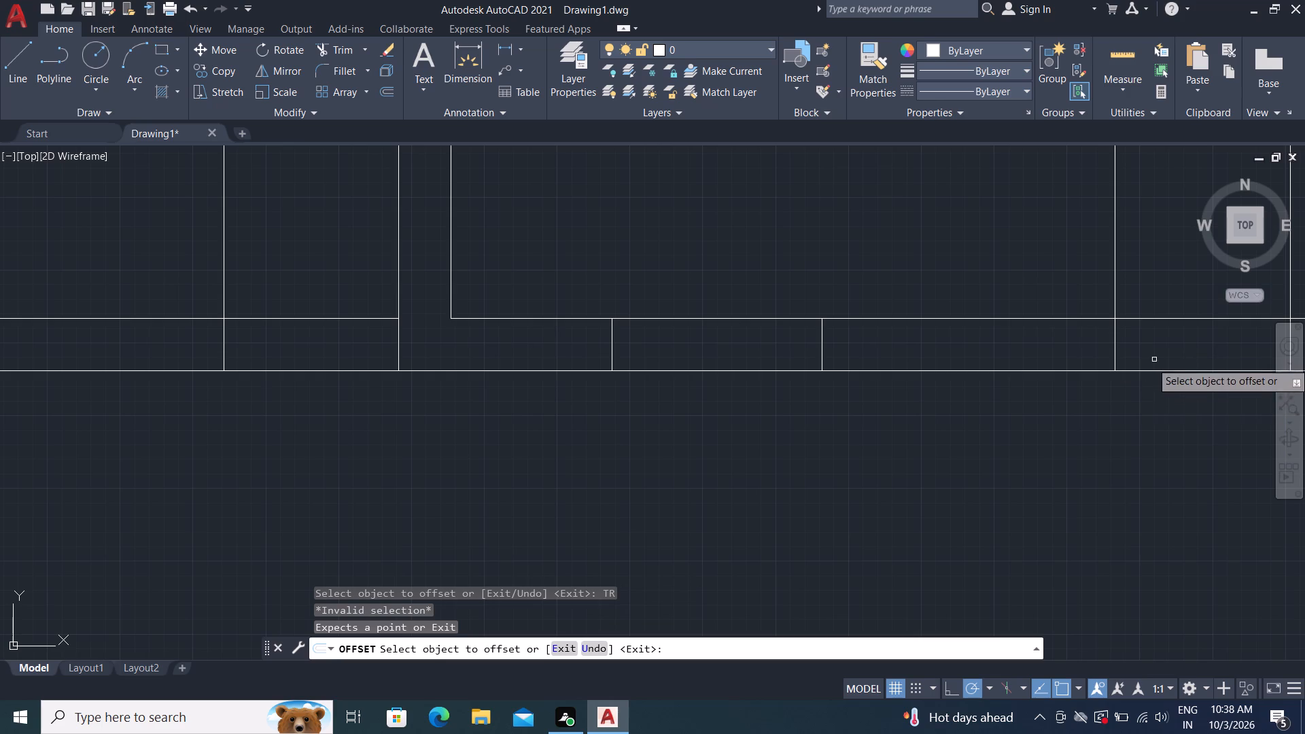
scroll(915, 422, down, 3)
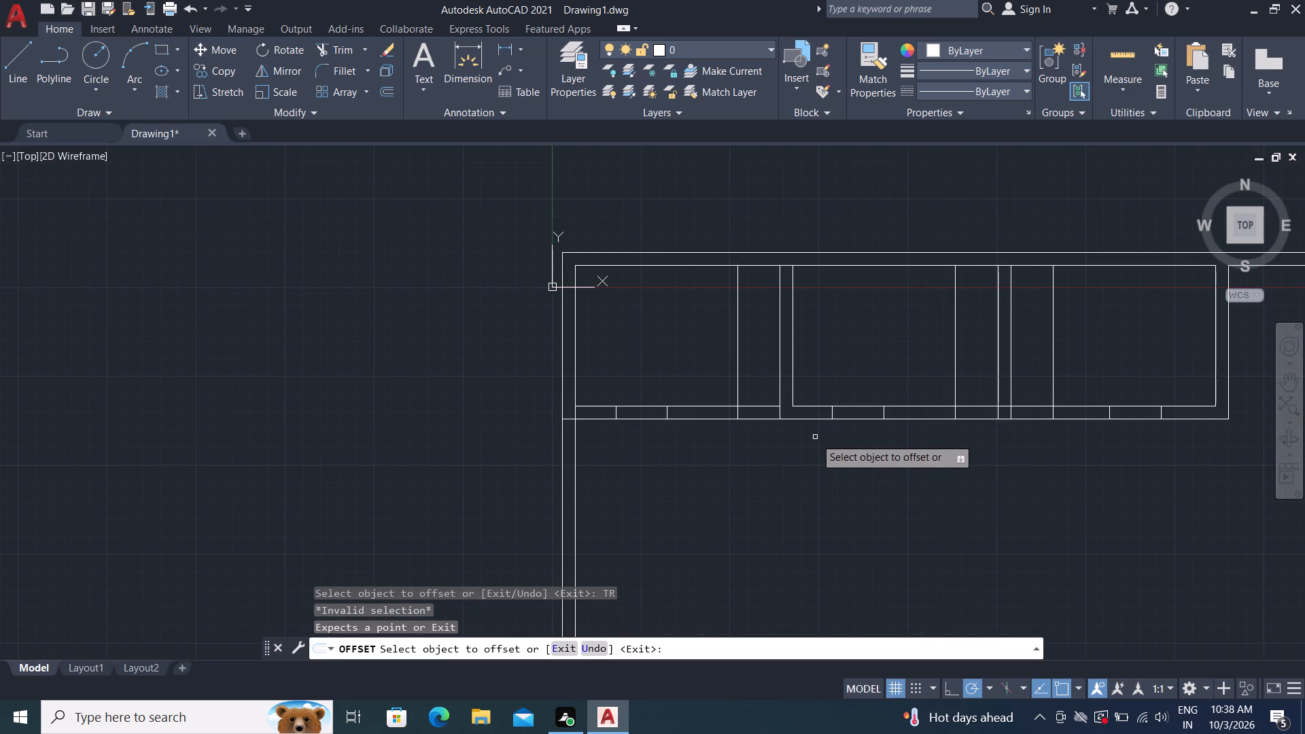
key(Escape)
Offset the lower wall's bottom line 4.5" upward into the wall as a centre line.
text(O 4.5)
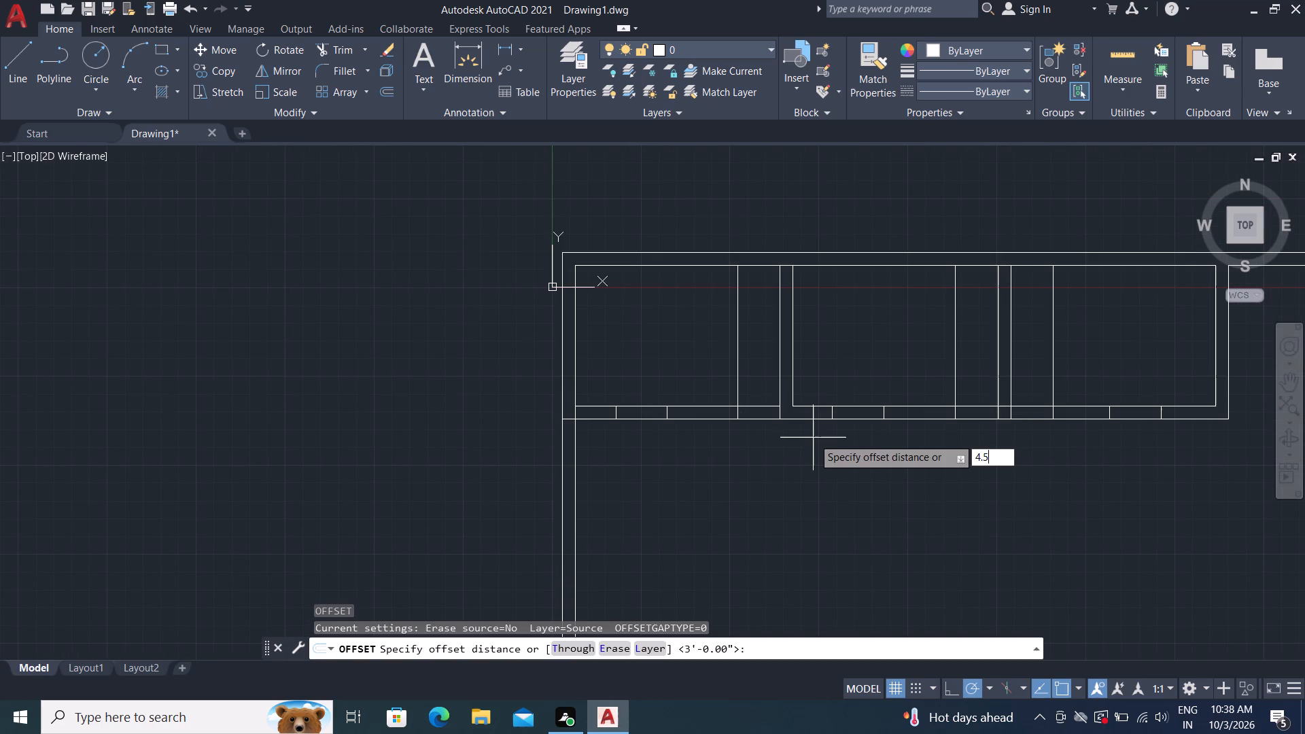
key(shift+quotedbl)
key(Return)
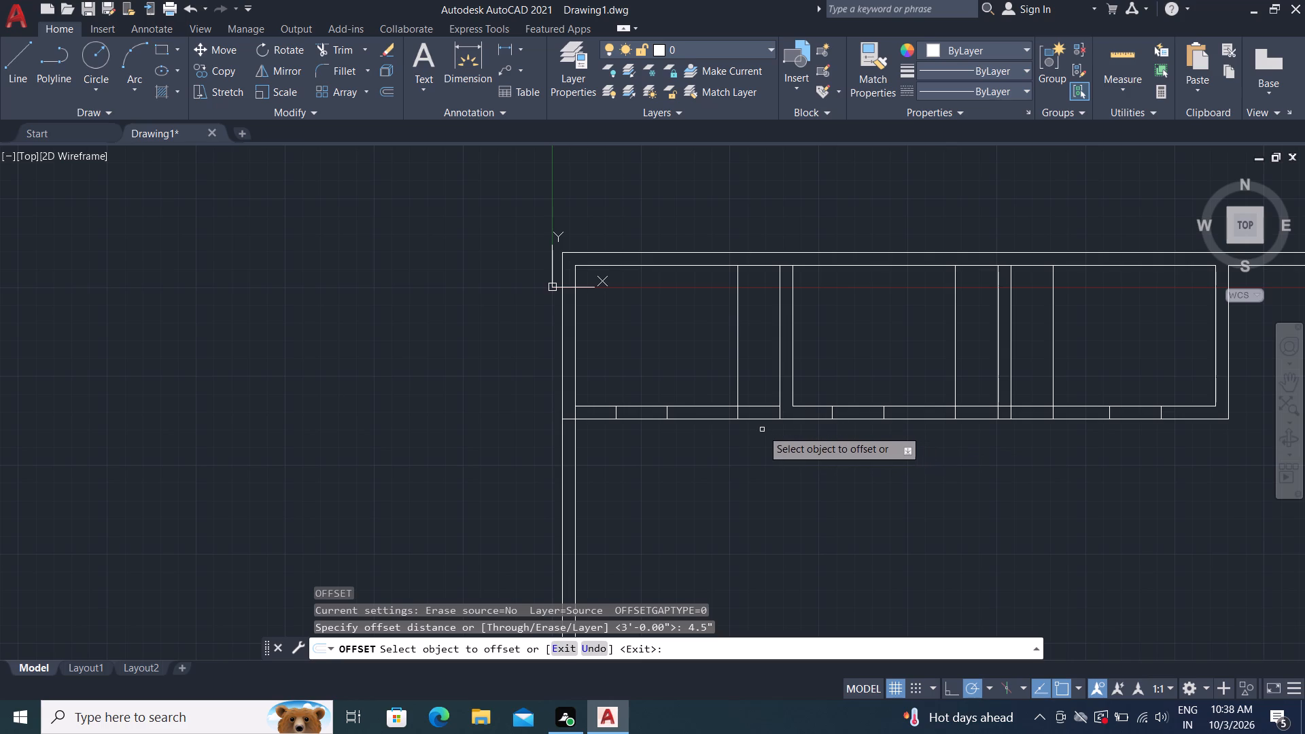
click(756, 419)
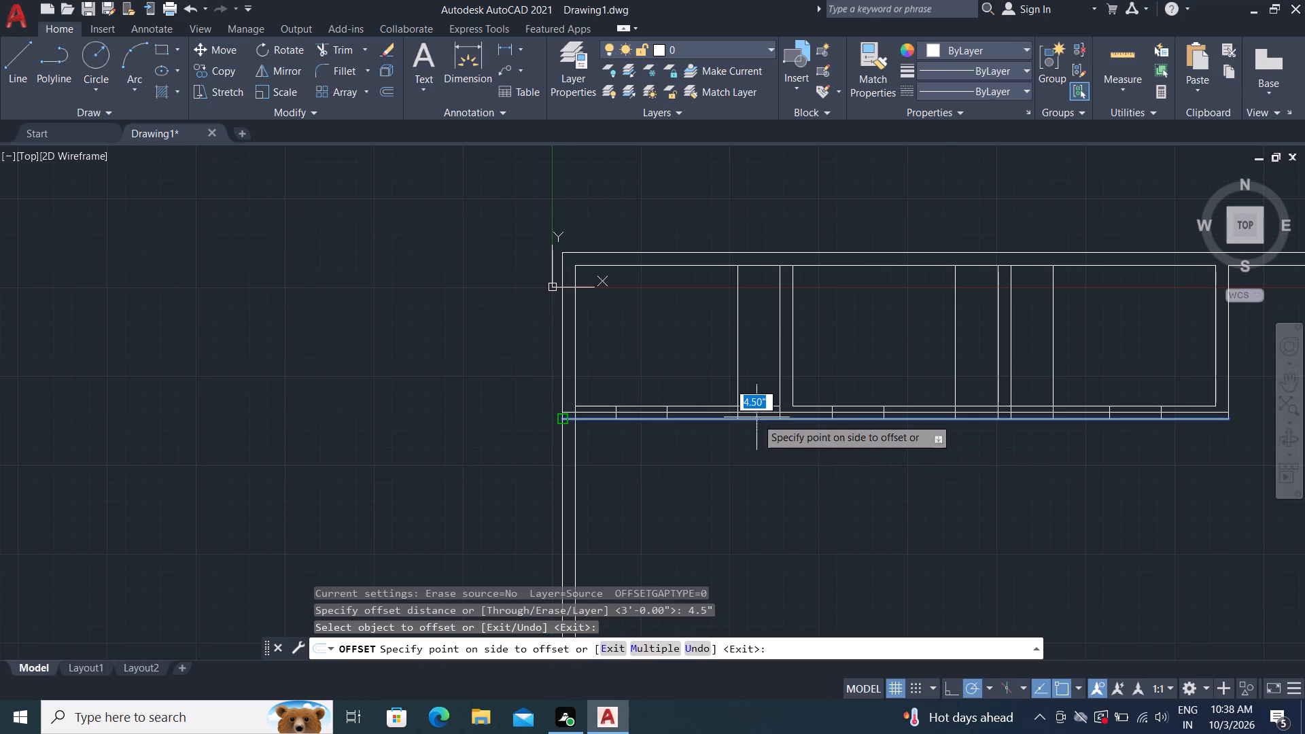
click(756, 413)
key(Escape)
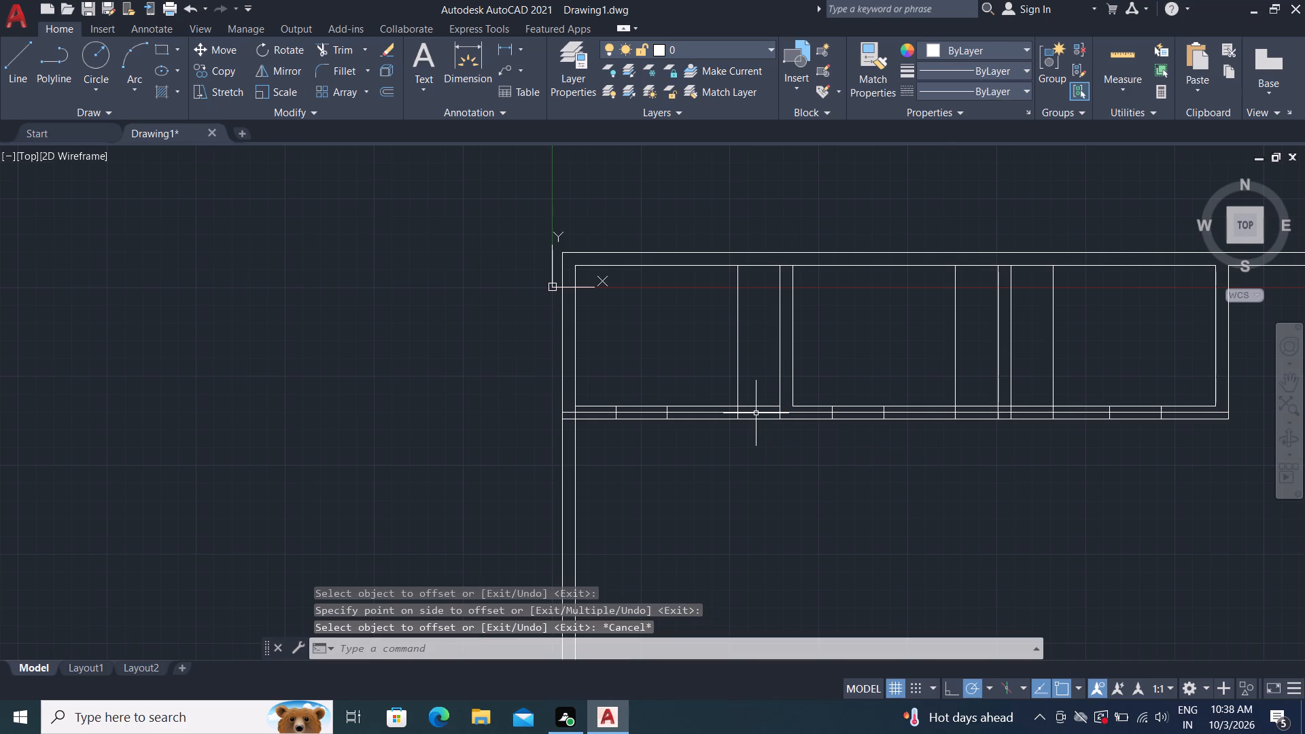
Offset the lower wall's centre line 2" upward and 2" downward.
text(O)
key(space)
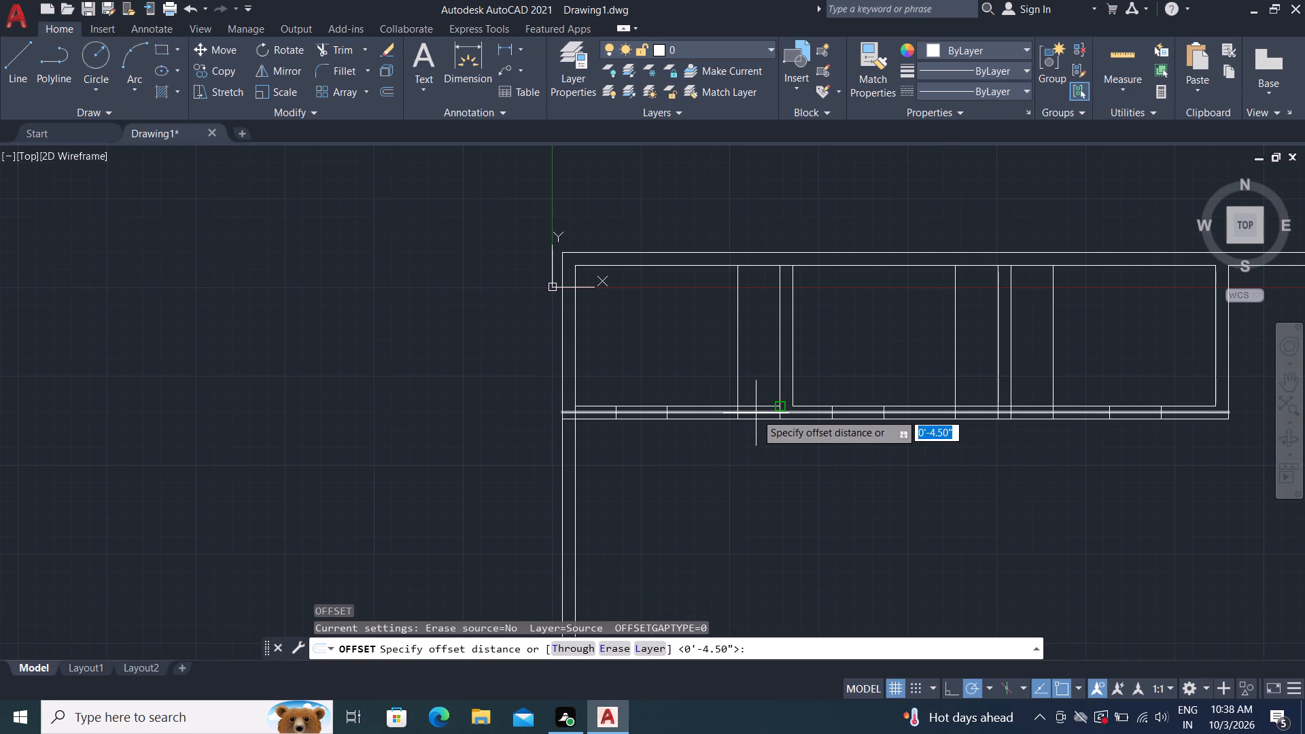
key(3)
key(BackSpace)
key(2)
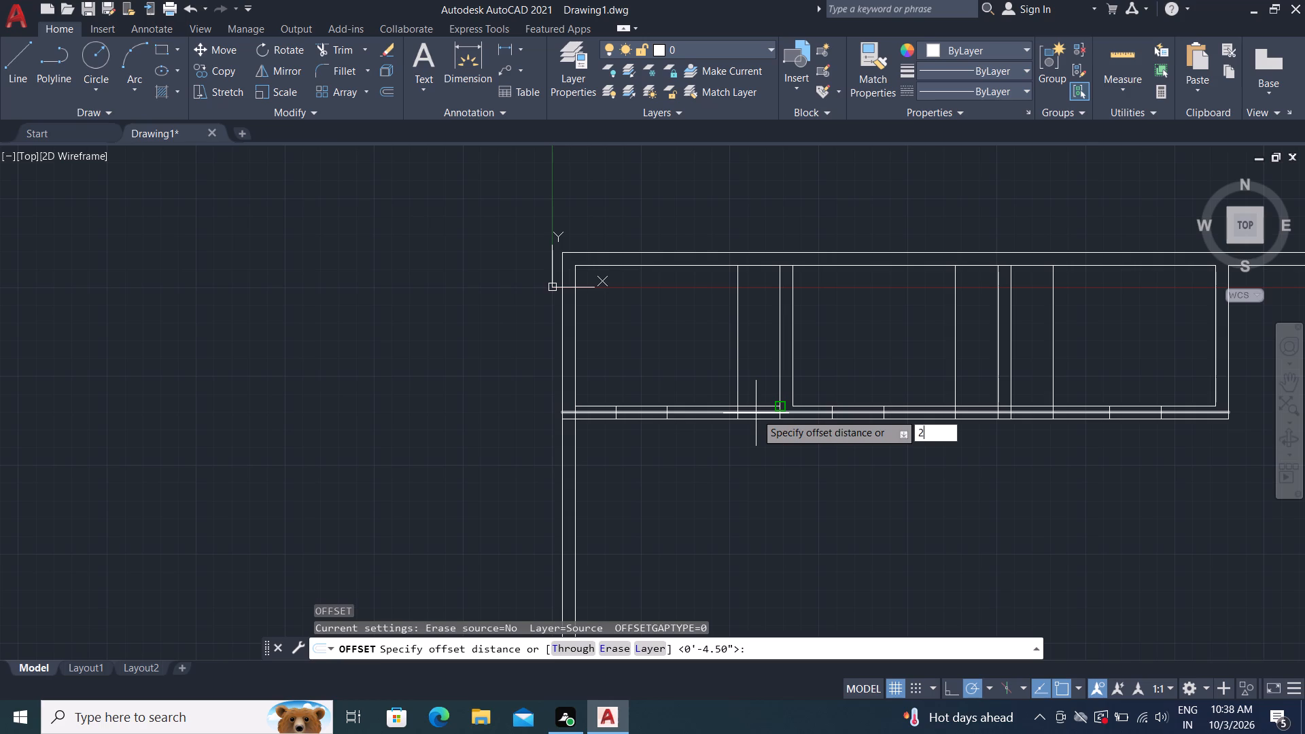
key(shift+quotedbl)
key(Return)
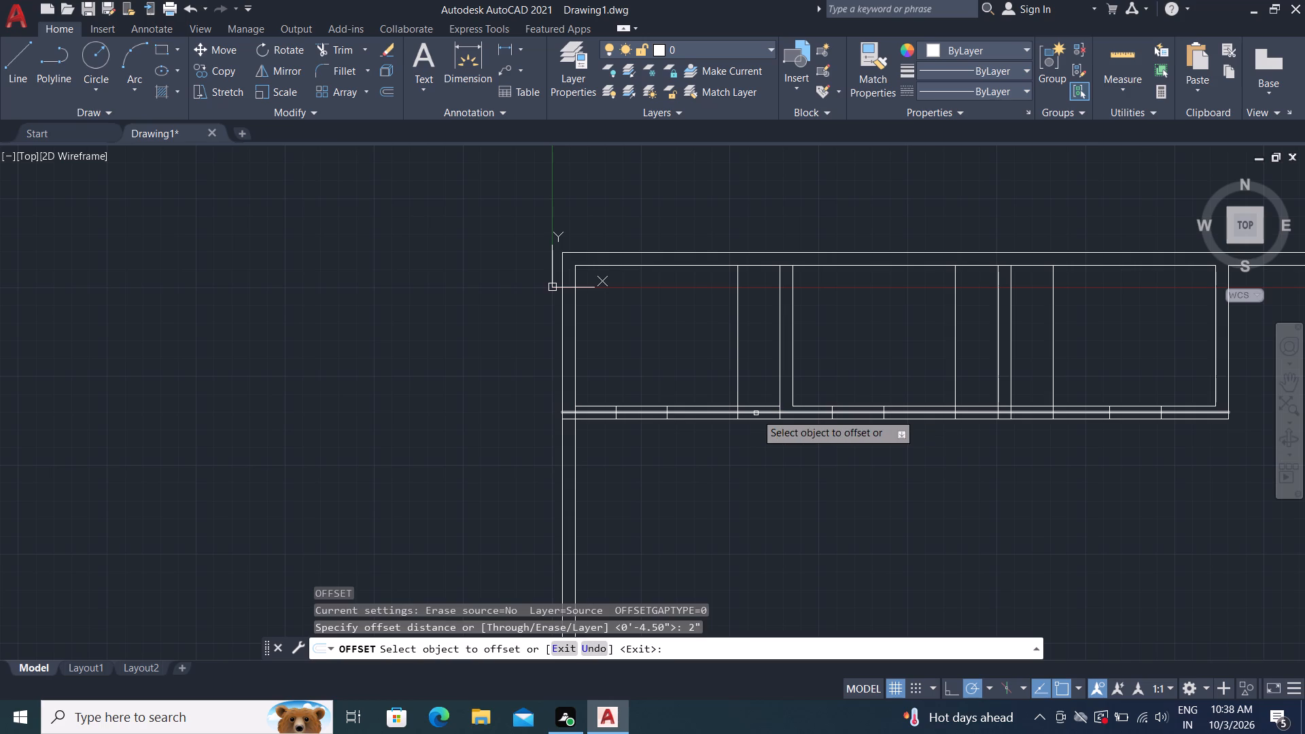
scroll(739, 455, up, 3)
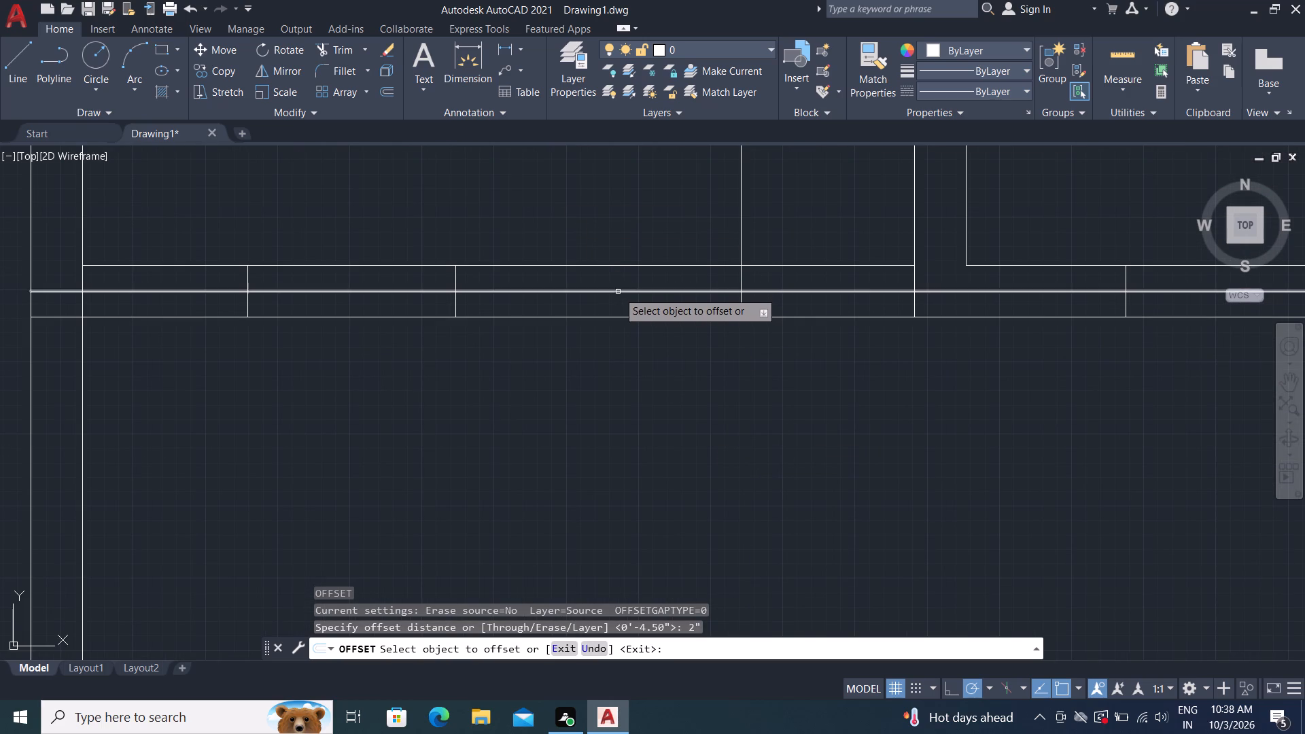
click(617, 288)
click(619, 292)
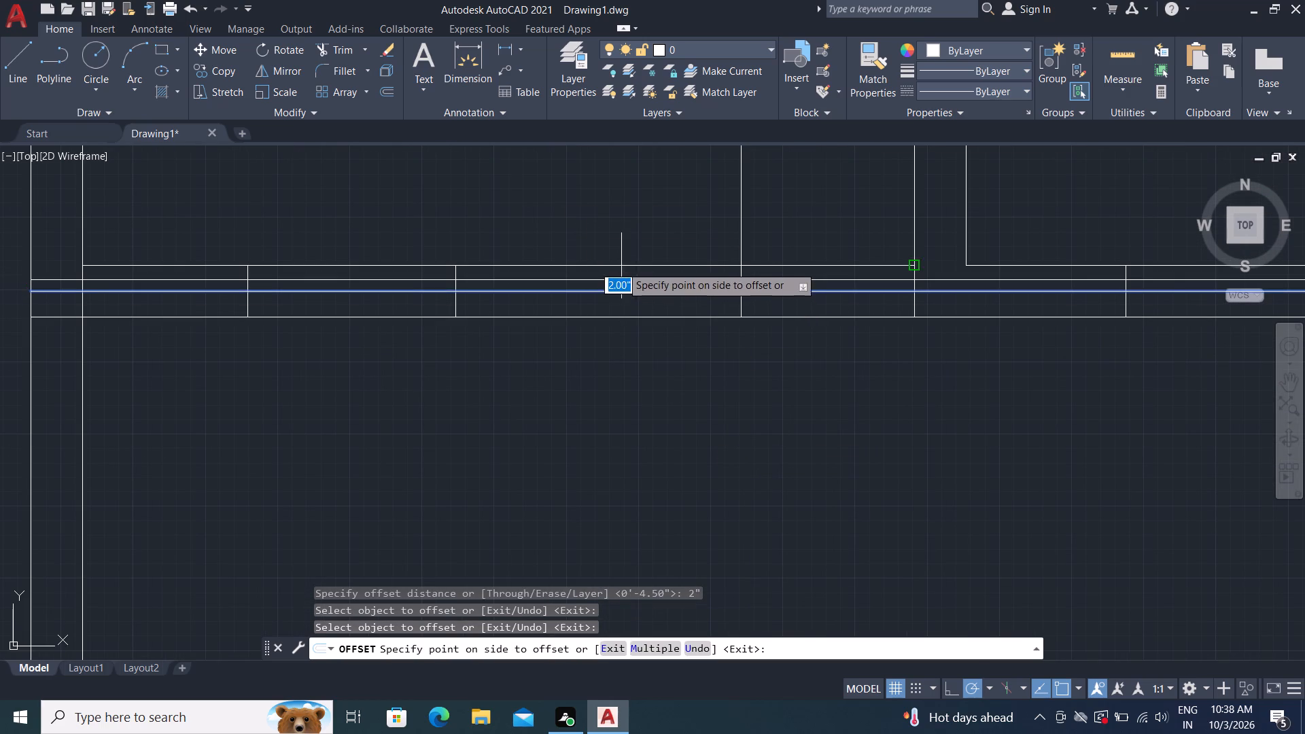
click(621, 265)
click(624, 291)
click(631, 315)
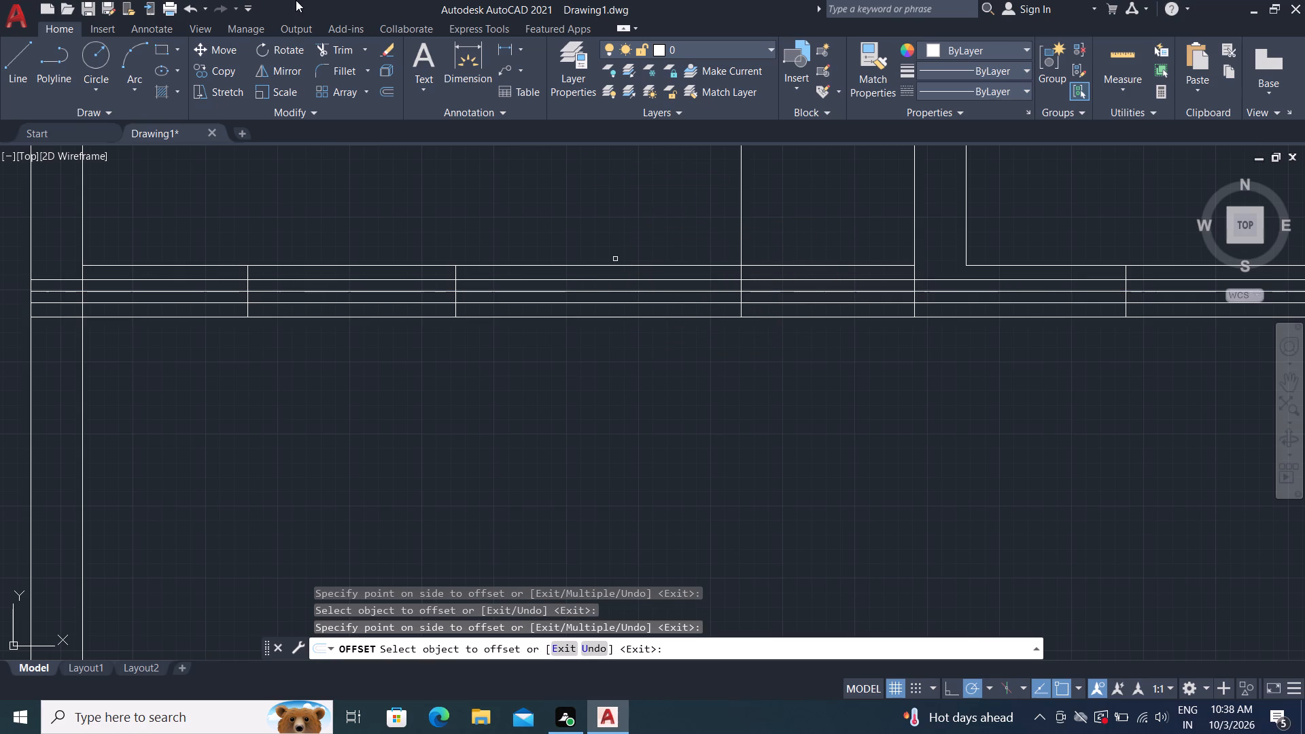
scroll(303, 0, up, 1)
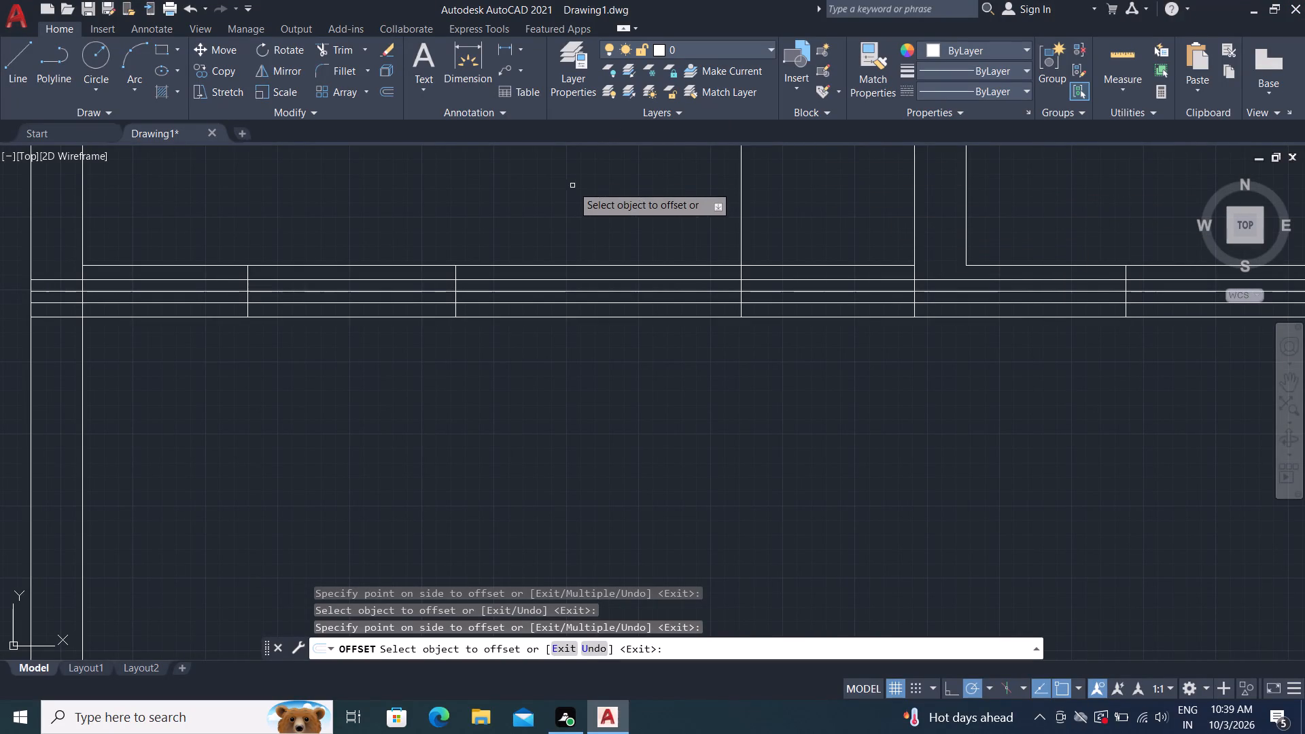
key(Escape)
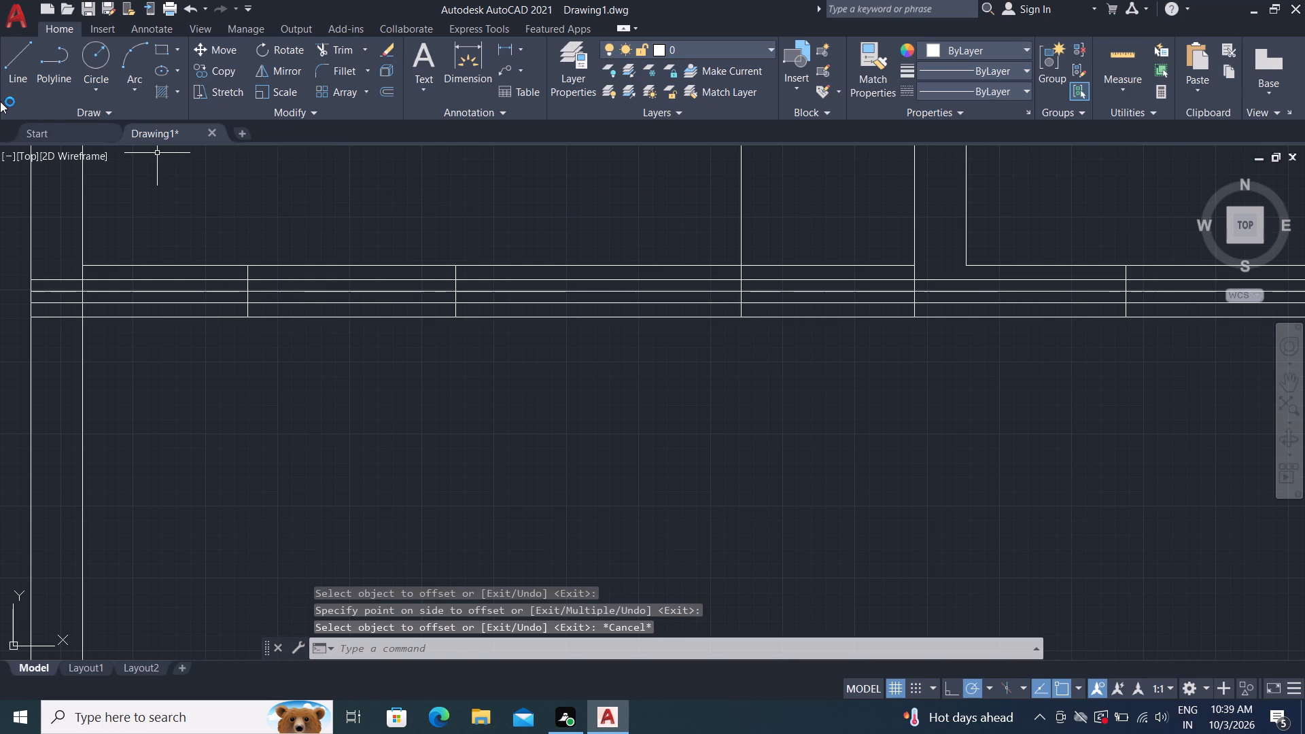
Delete the lower wall's centre line, keeping the two inner lines offset from it.
click(84, 292)
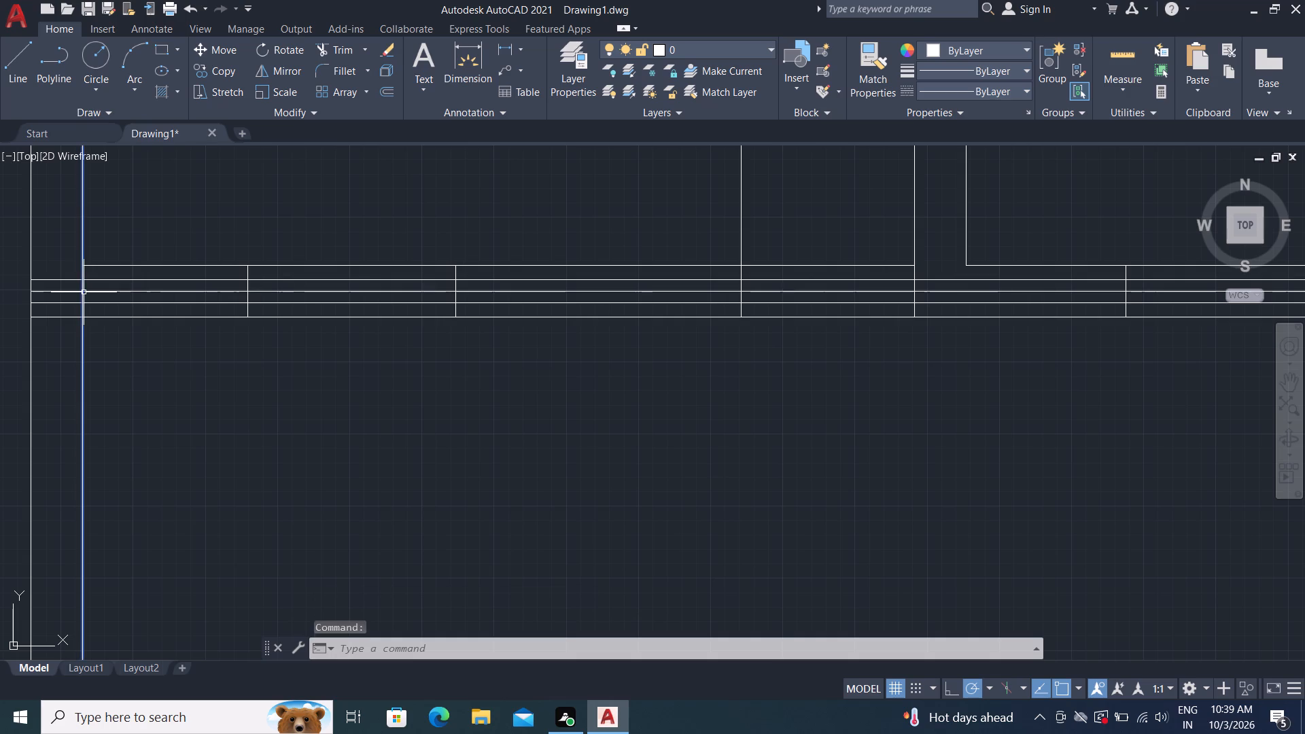
click(122, 291)
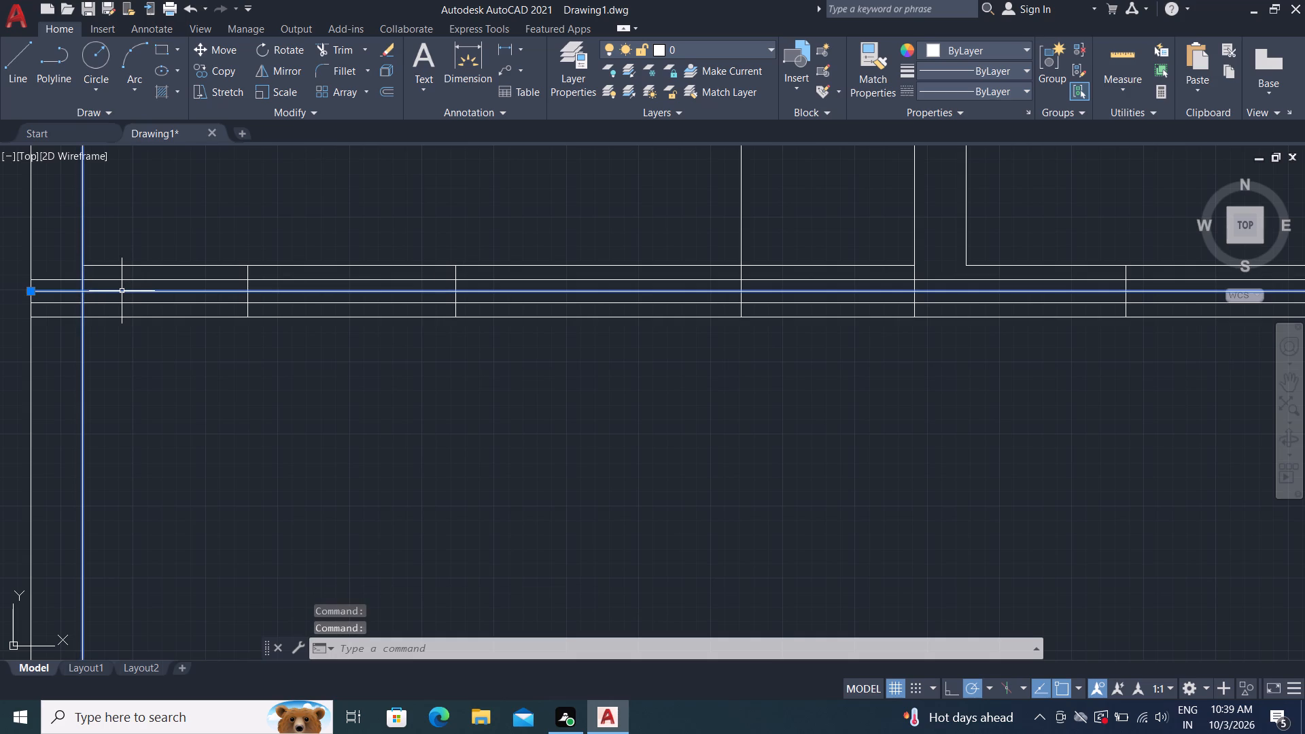
key(Escape)
click(122, 291)
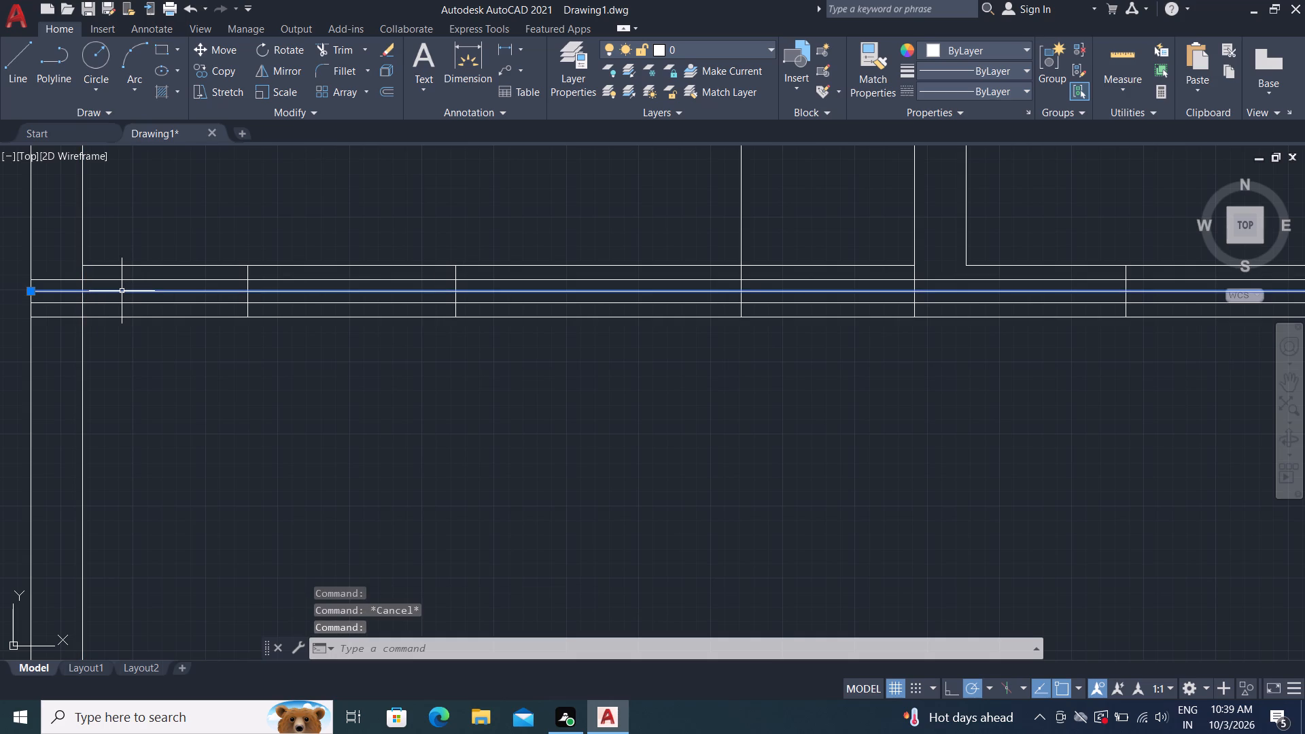
key(Delete)
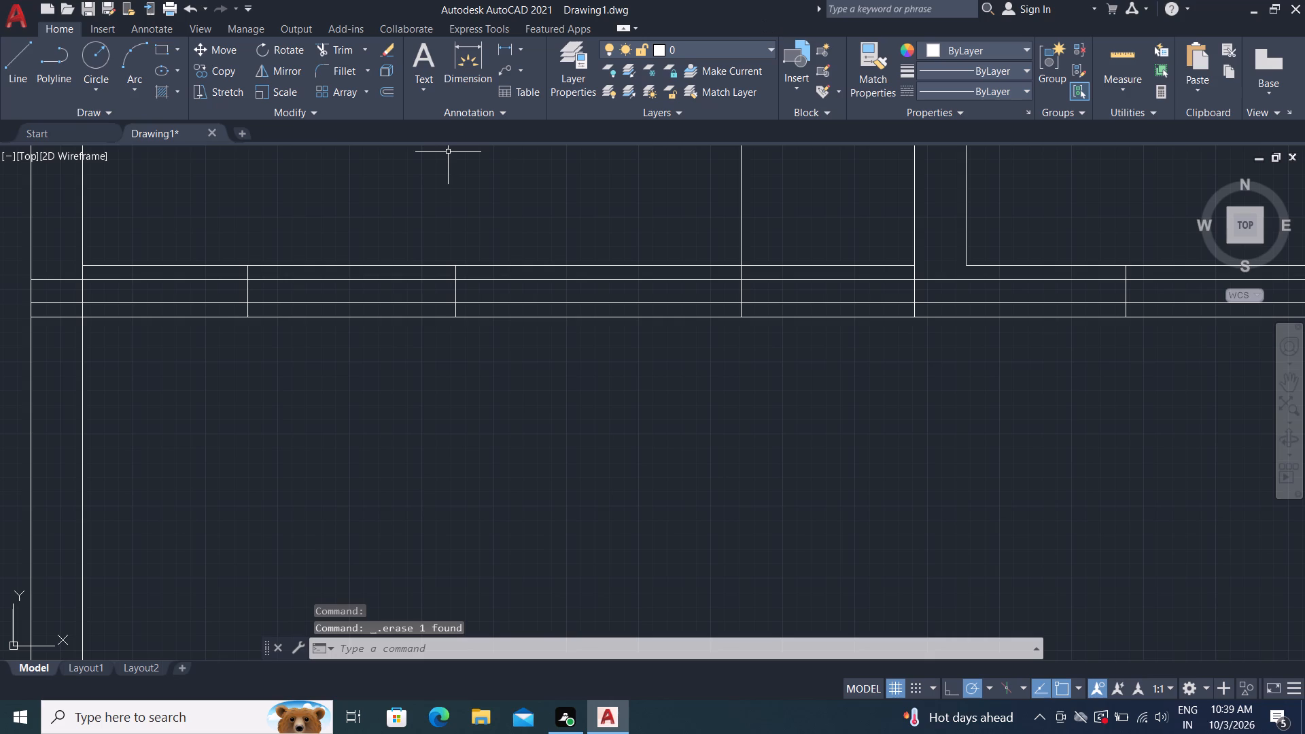
Trim the two inner lines on both sides of the first room's opening, and the left wall's inner line where it crosses the lower wall.
click(330, 46)
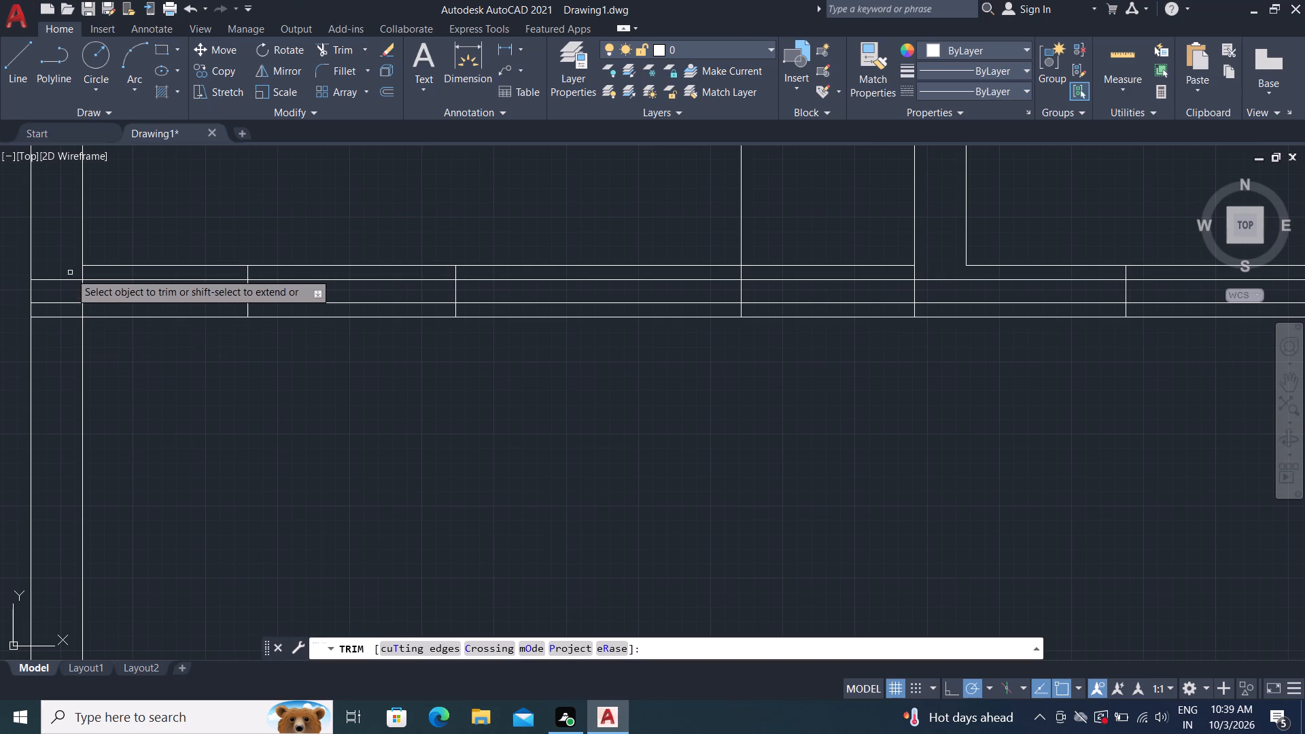
drag(65, 267, 78, 309)
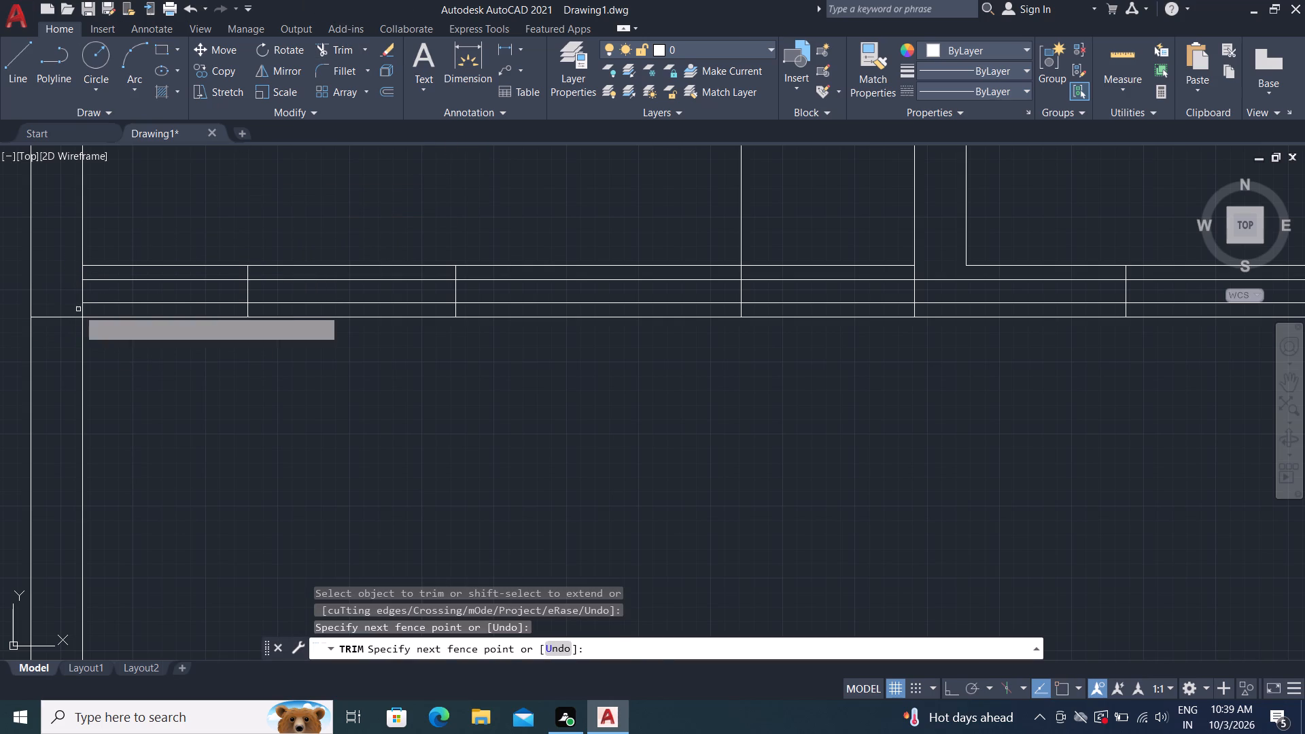
click(83, 309)
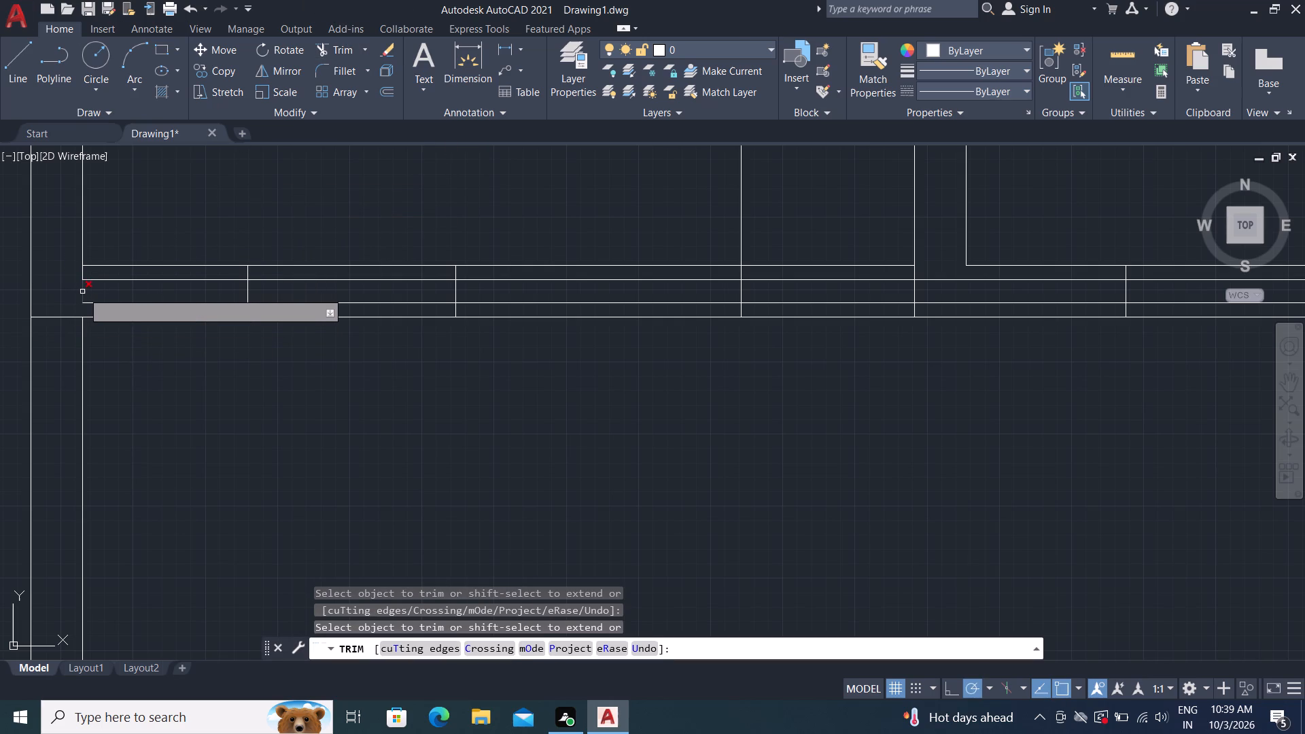
click(82, 292)
click(82, 276)
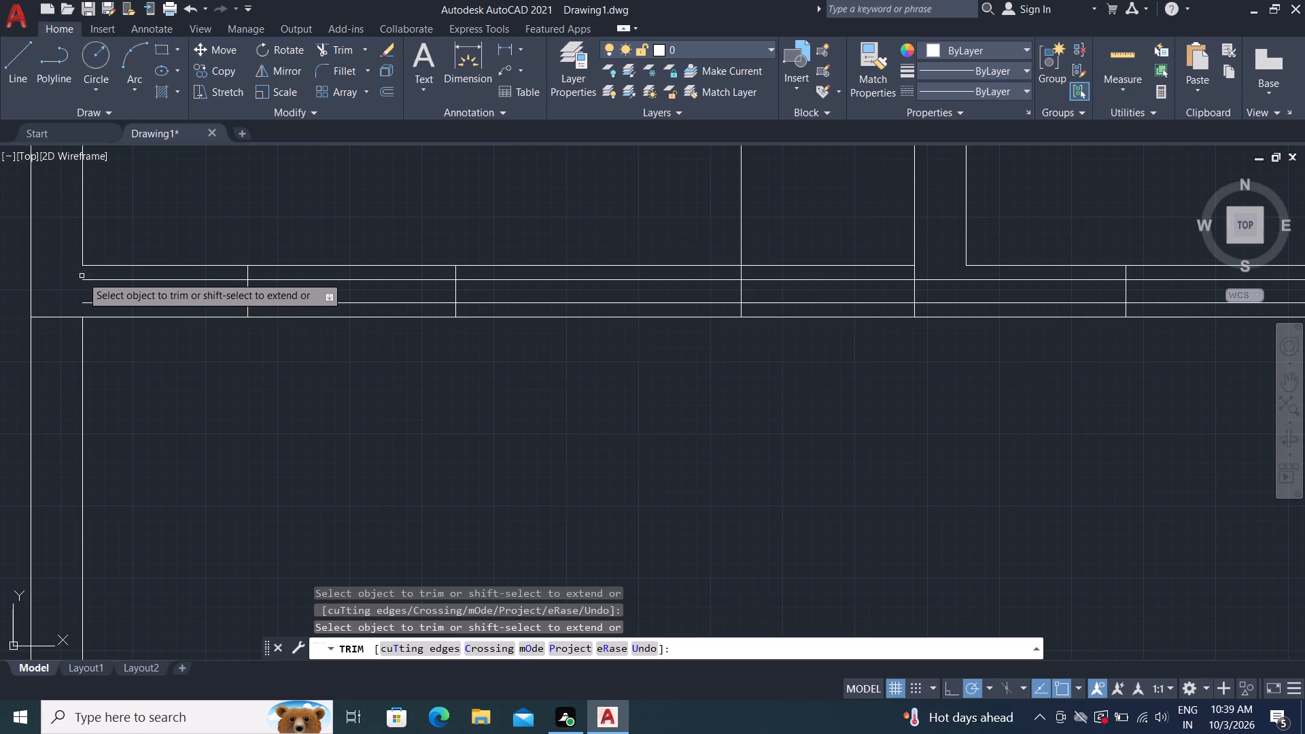
click(107, 279)
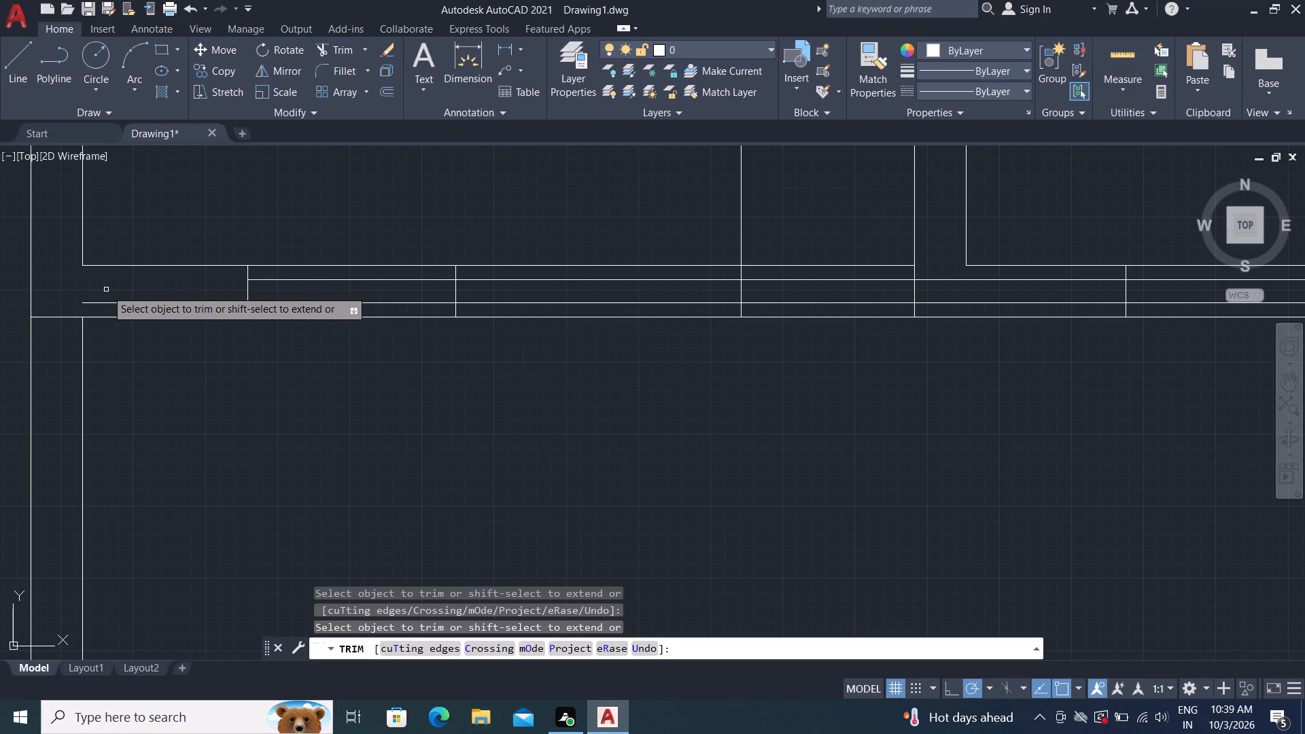
click(118, 302)
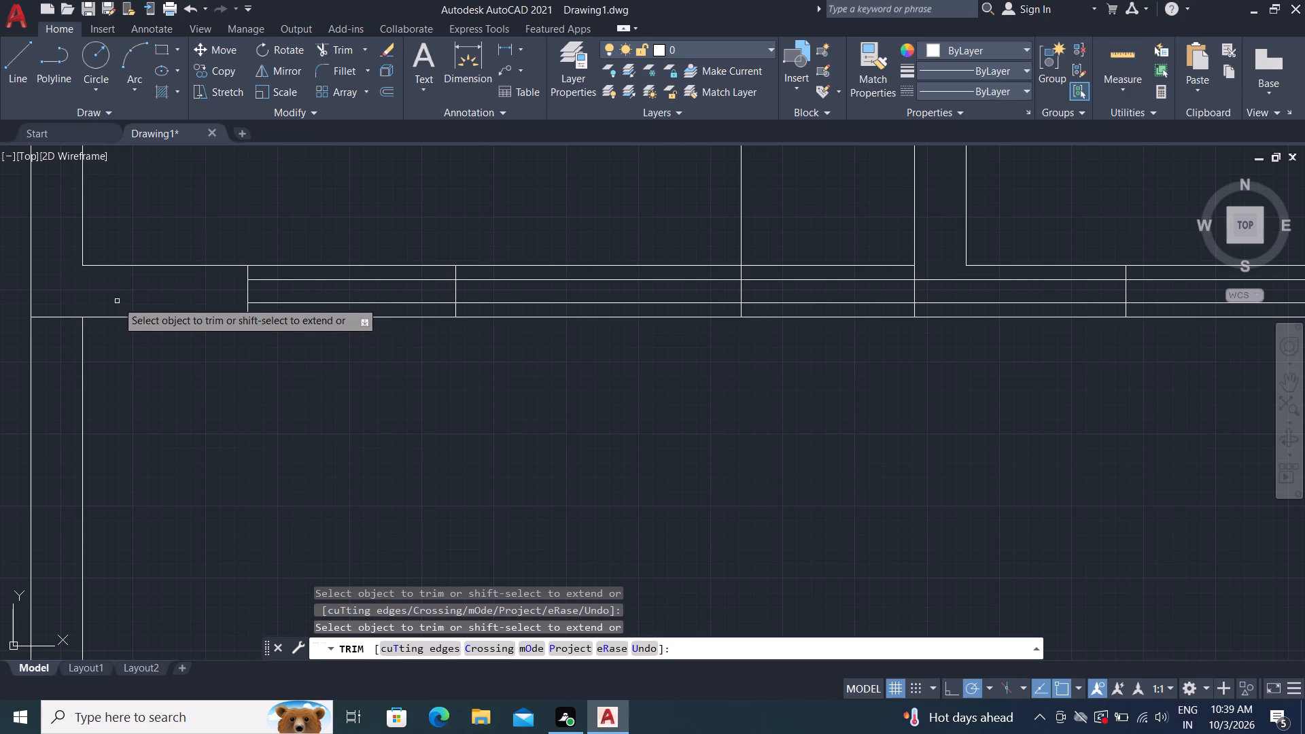
click(498, 276)
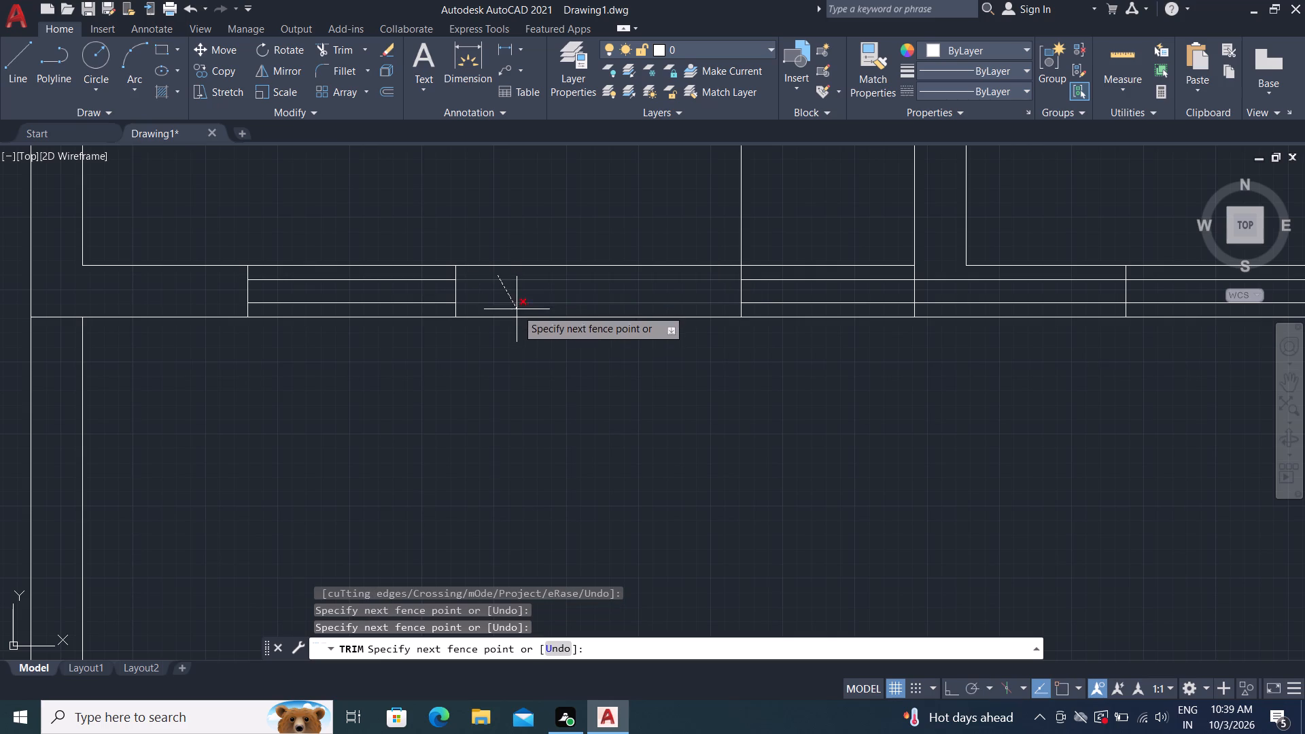
click(517, 308)
middle_drag(617, 207, 616, 207)
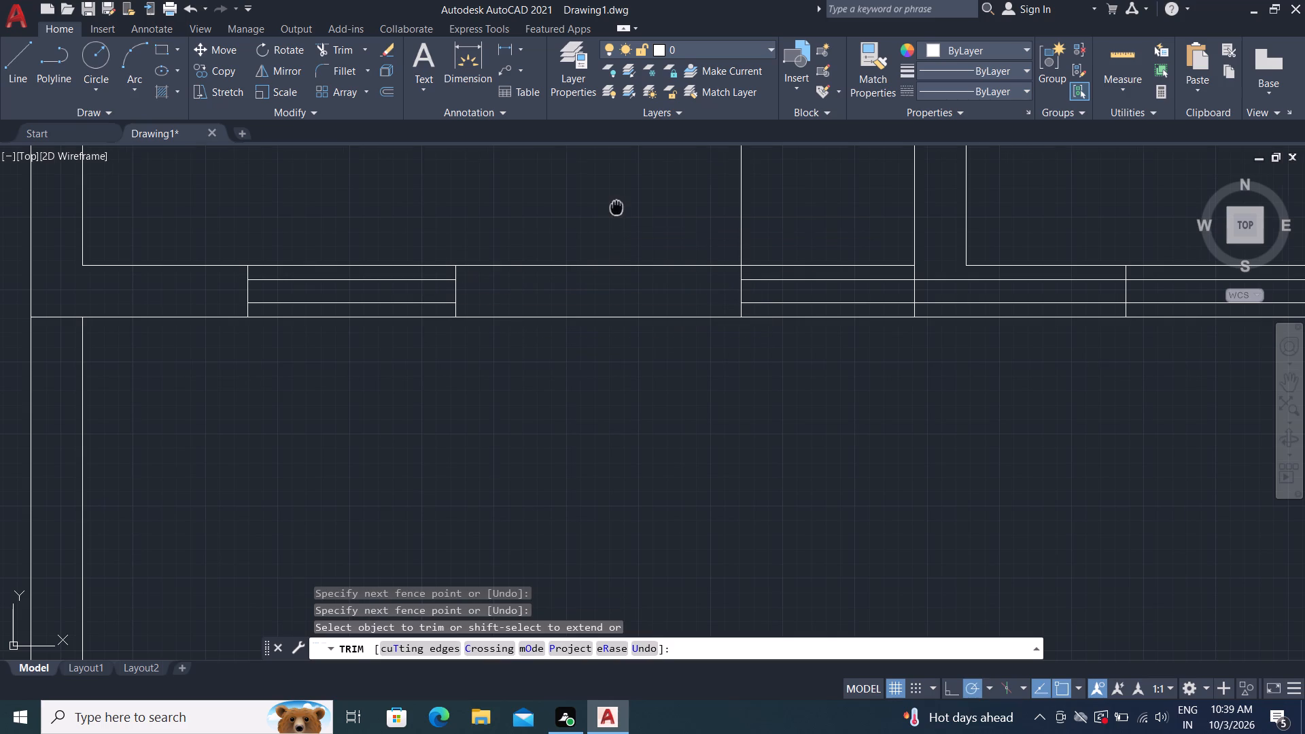
middle_drag(616, 207, 289, 254)
click(552, 326)
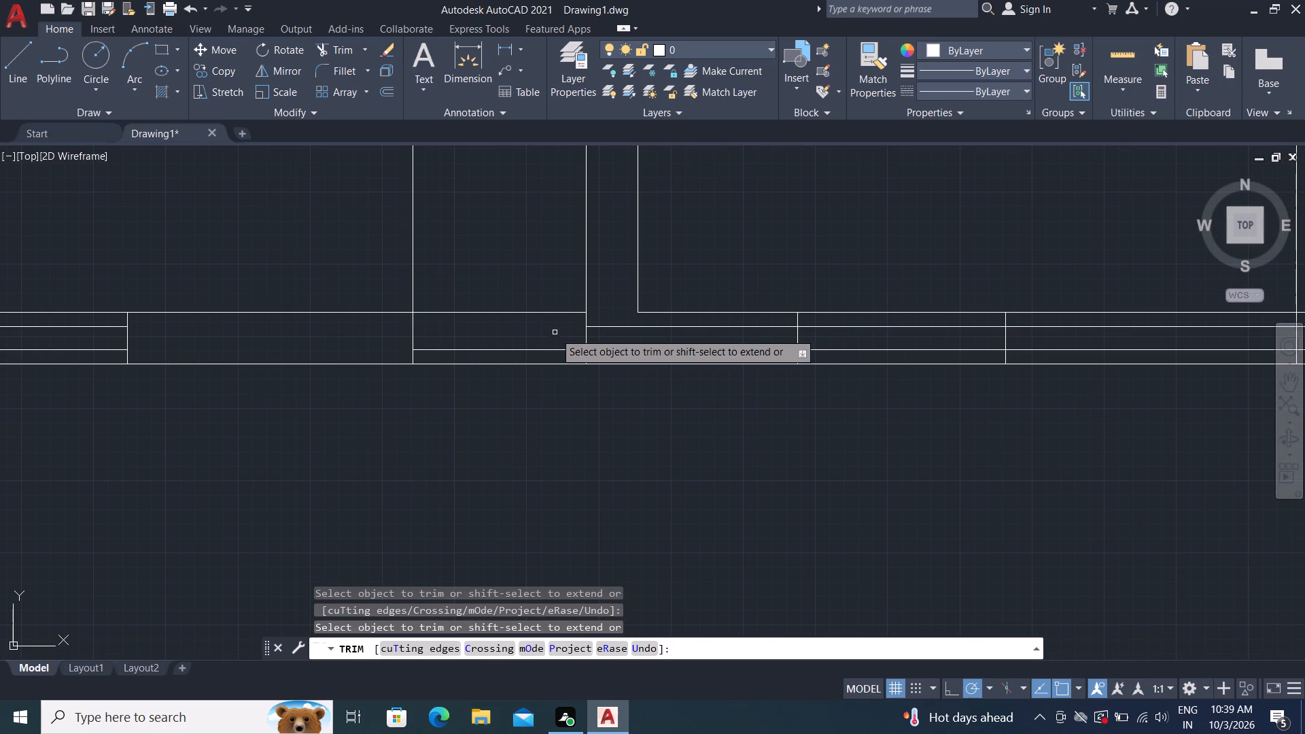
click(560, 347)
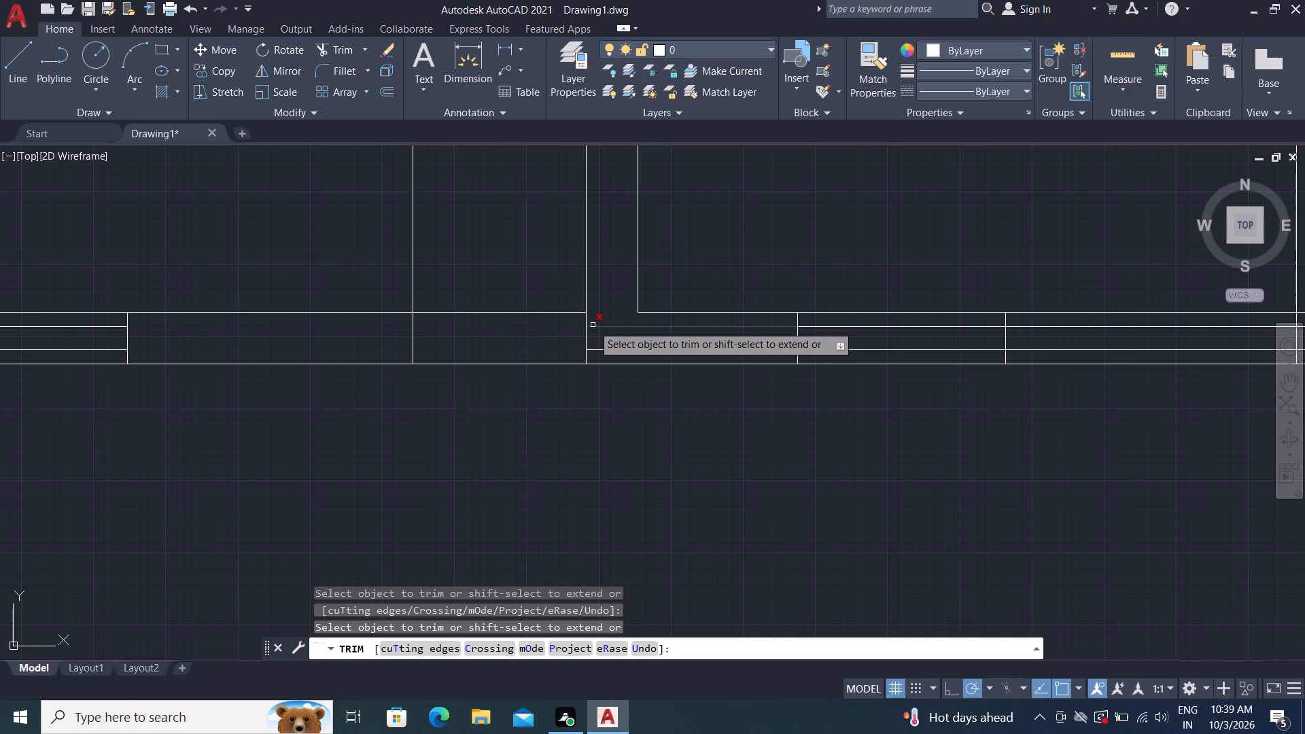
Trim the two inner lines on both sides of the second room's opening, up to the partition before the third room.
click(593, 325)
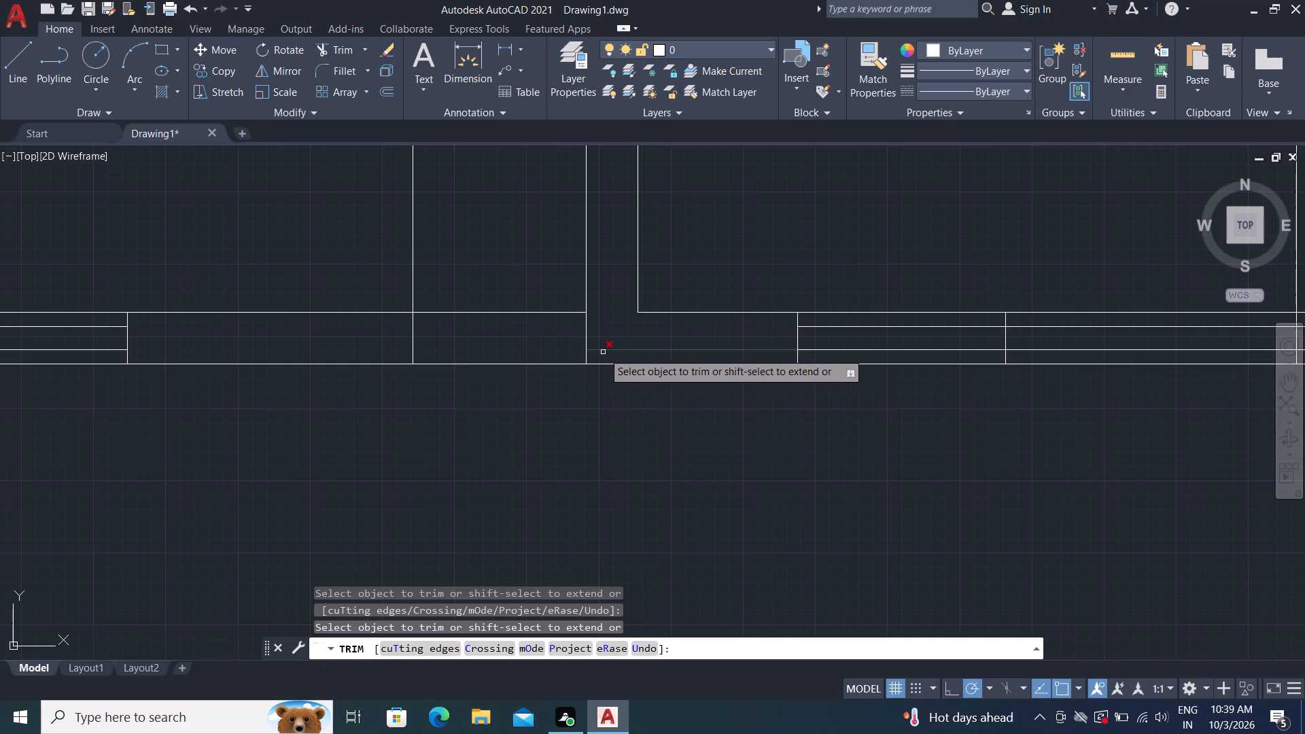
click(603, 352)
scroll(517, 286, down, 3)
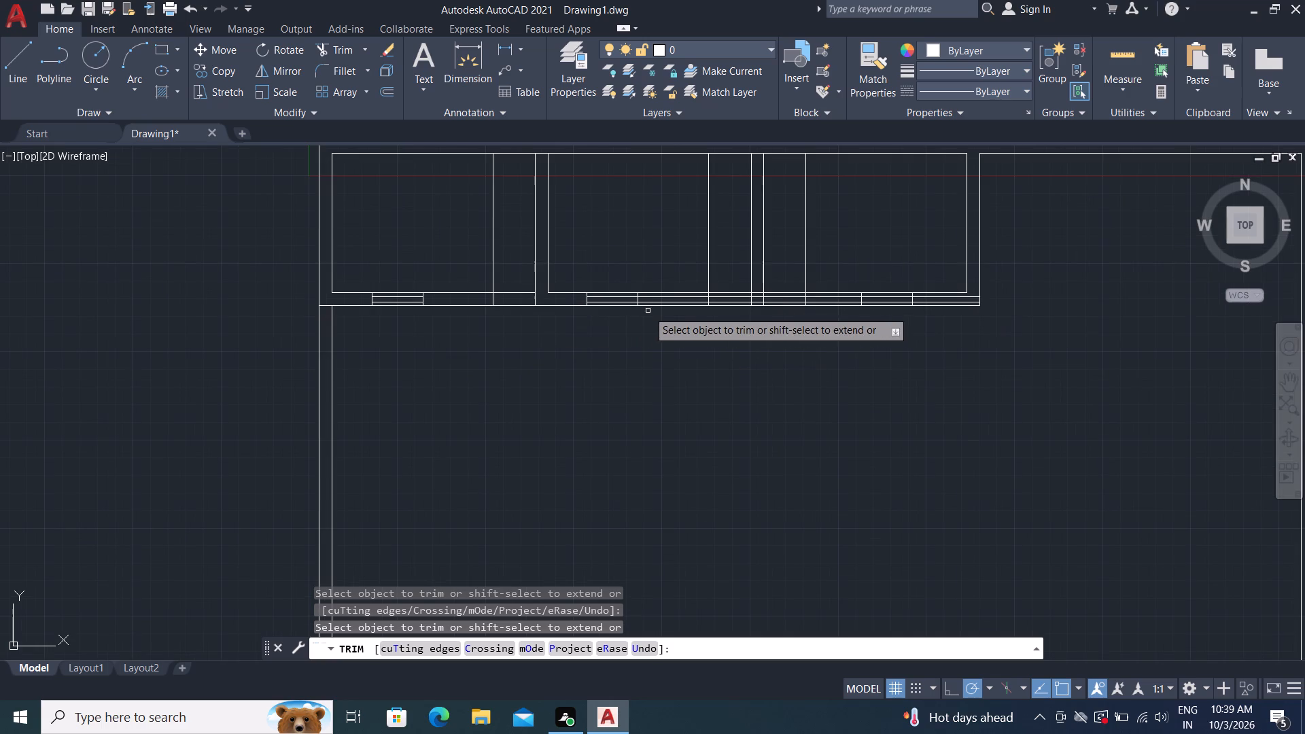
scroll(656, 307, up, 3)
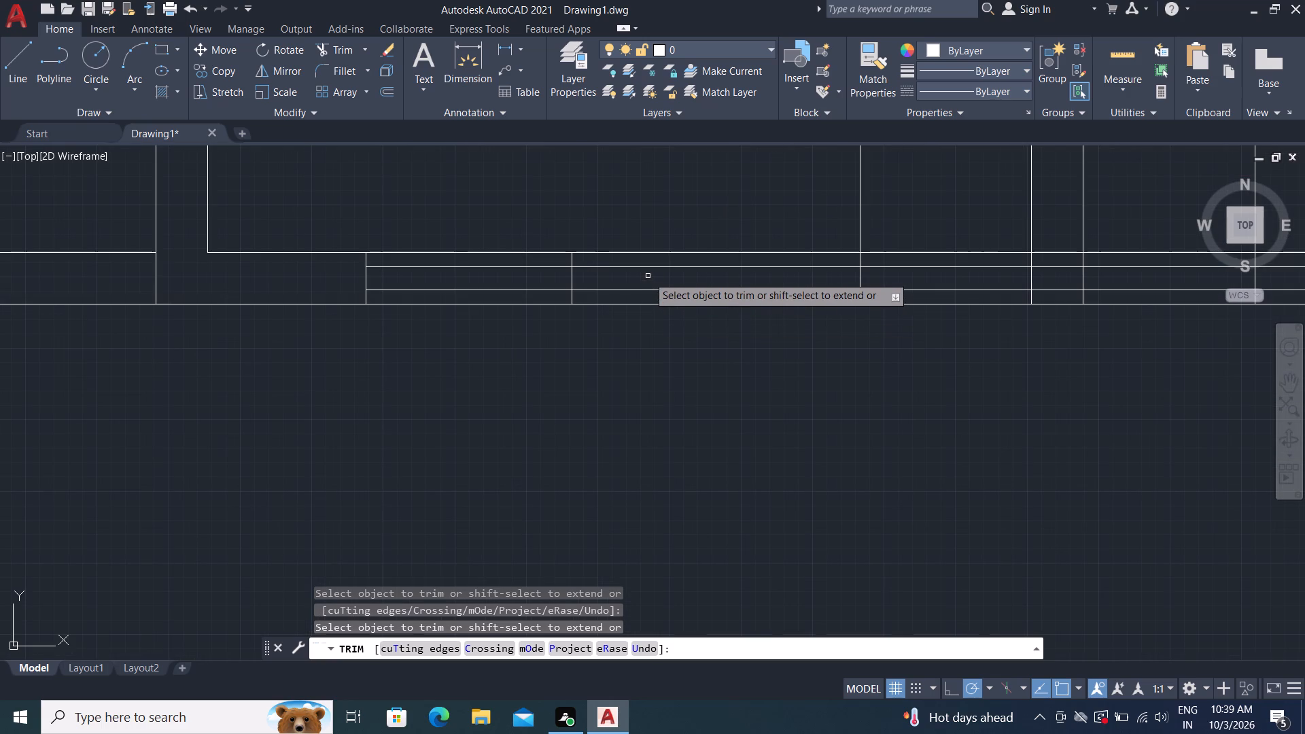
click(646, 270)
click(643, 266)
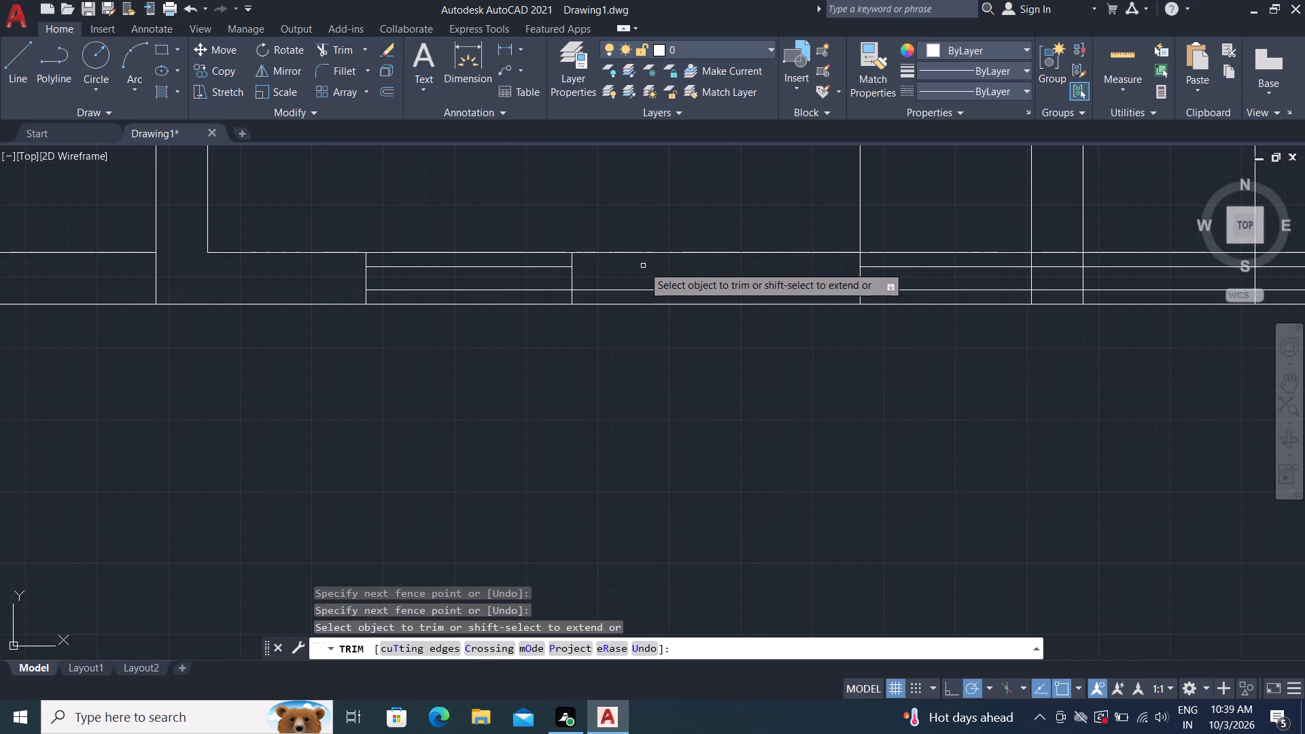
click(648, 291)
scroll(550, 328, down, 2)
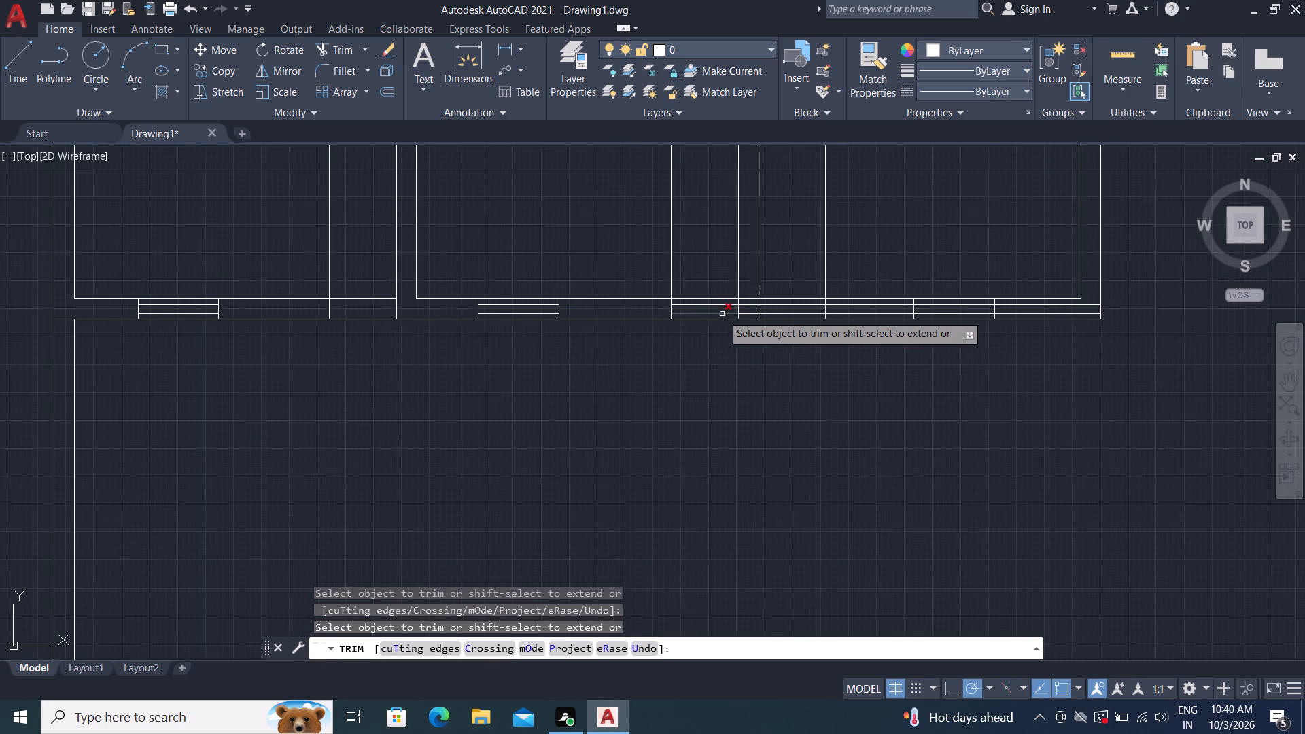
scroll(708, 312, up, 4)
drag(668, 250, 686, 351)
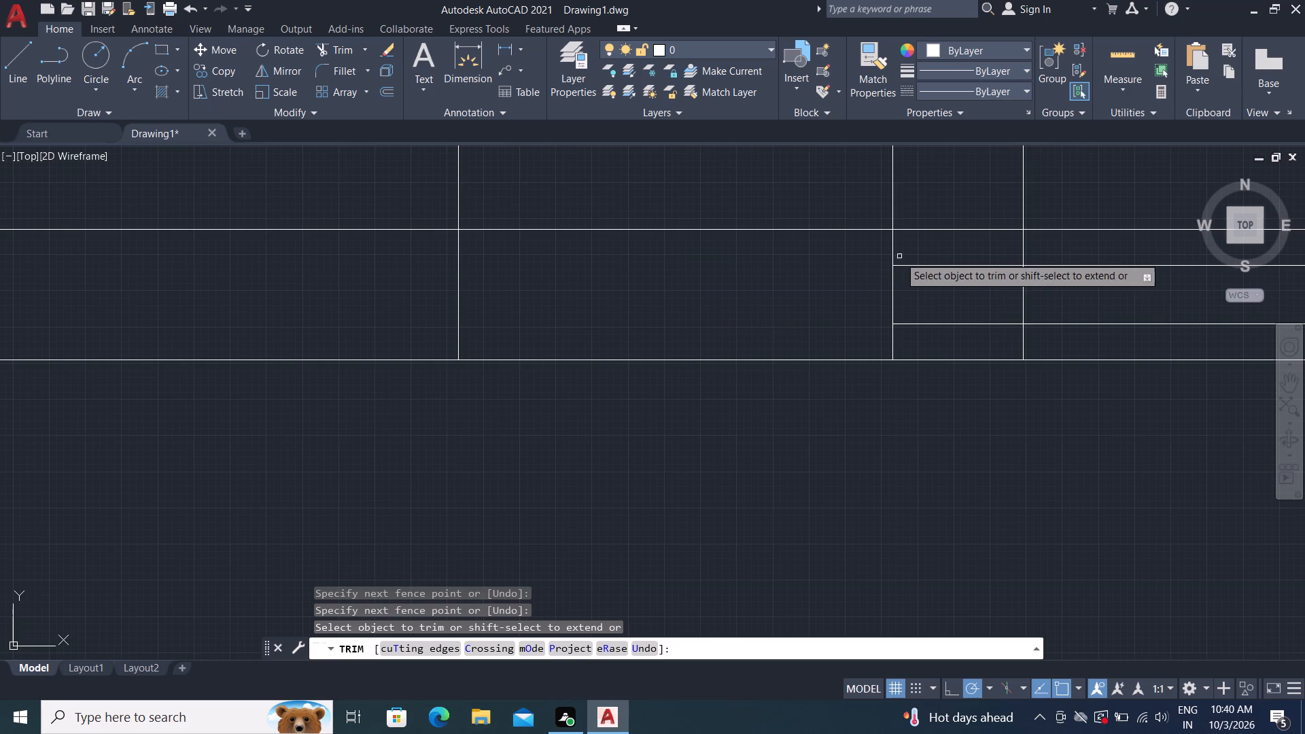
Trim the two inner lines across the partition wall and on both sides of the third room's opening.
drag(903, 247, 952, 343)
middle_drag(756, 339, 268, 384)
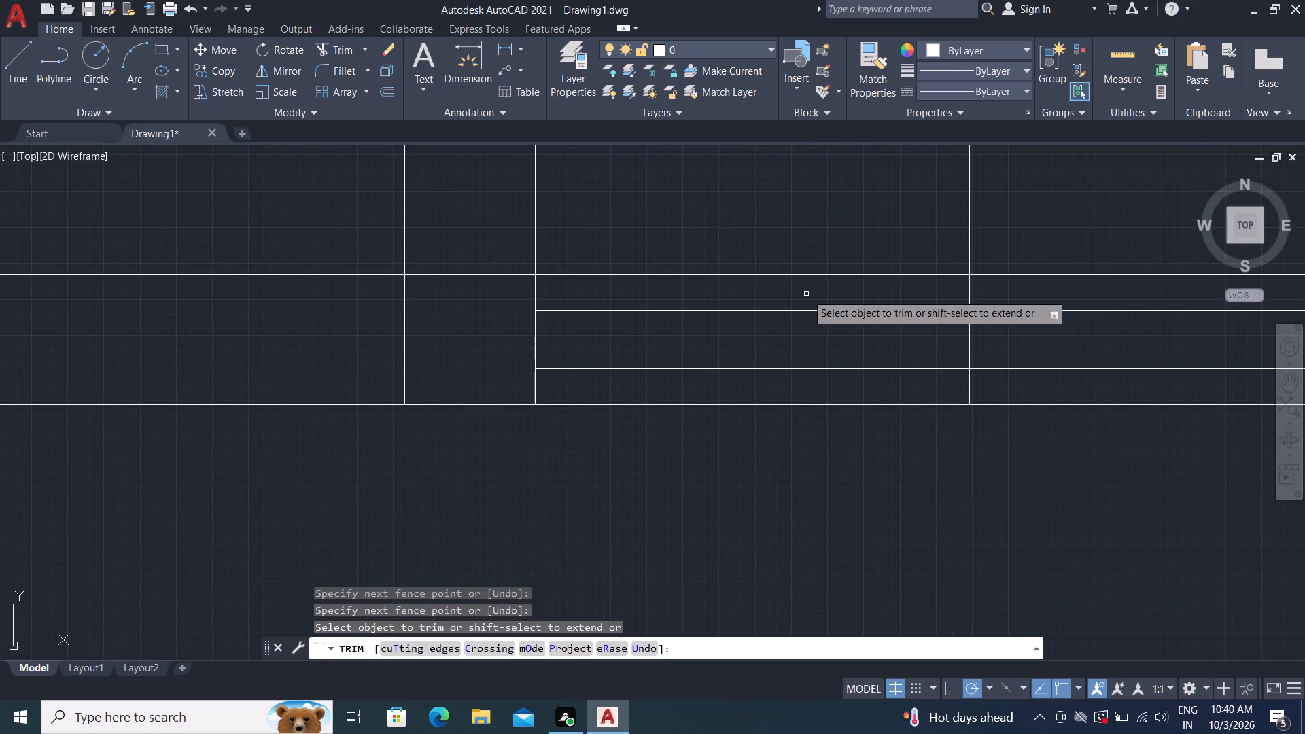
drag(806, 294, 795, 382)
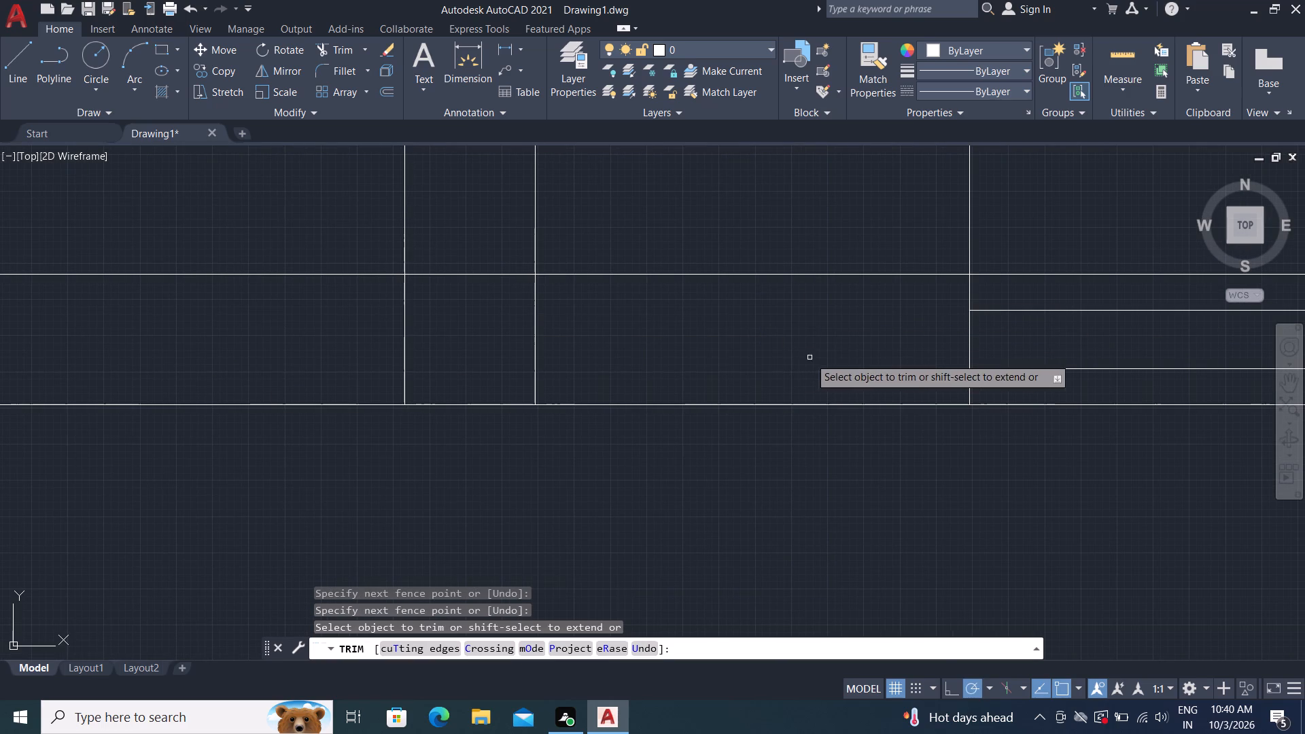
middle_drag(810, 357, 410, 393)
middle_drag(344, 399, 292, 402)
scroll(296, 398, down, 2)
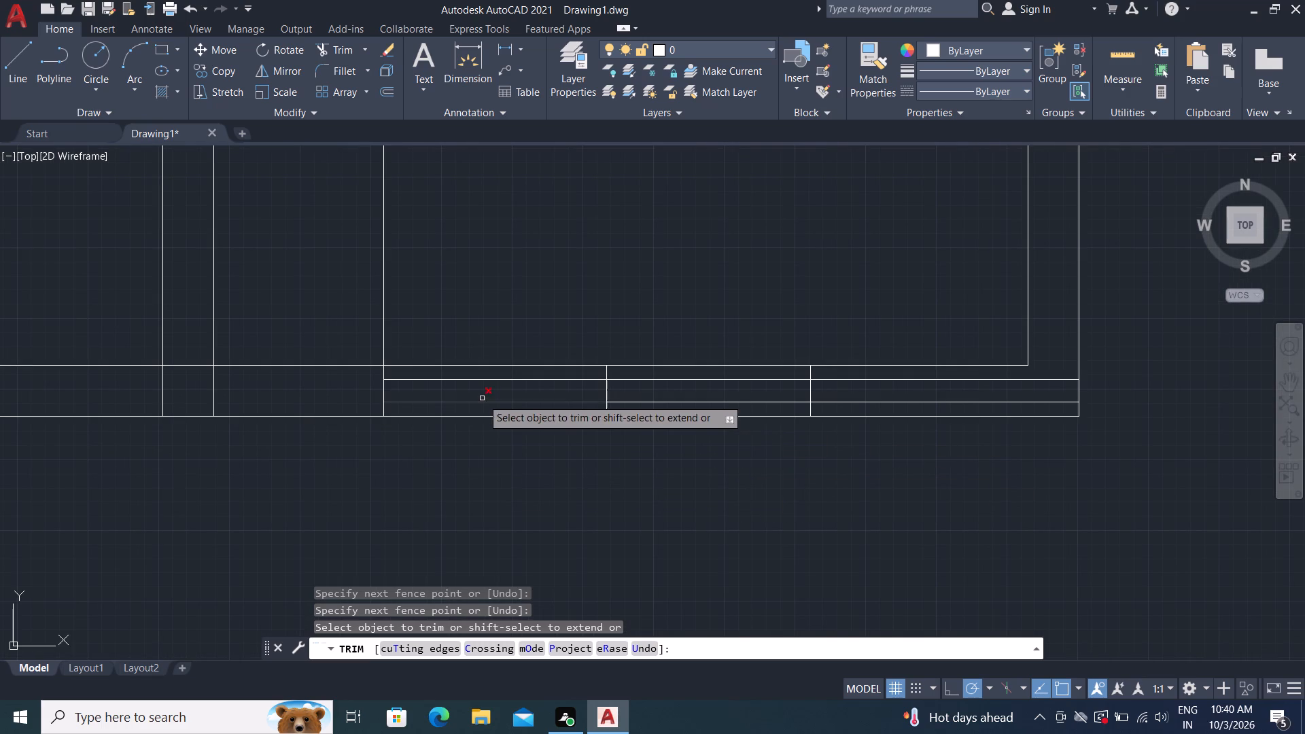
click(489, 381)
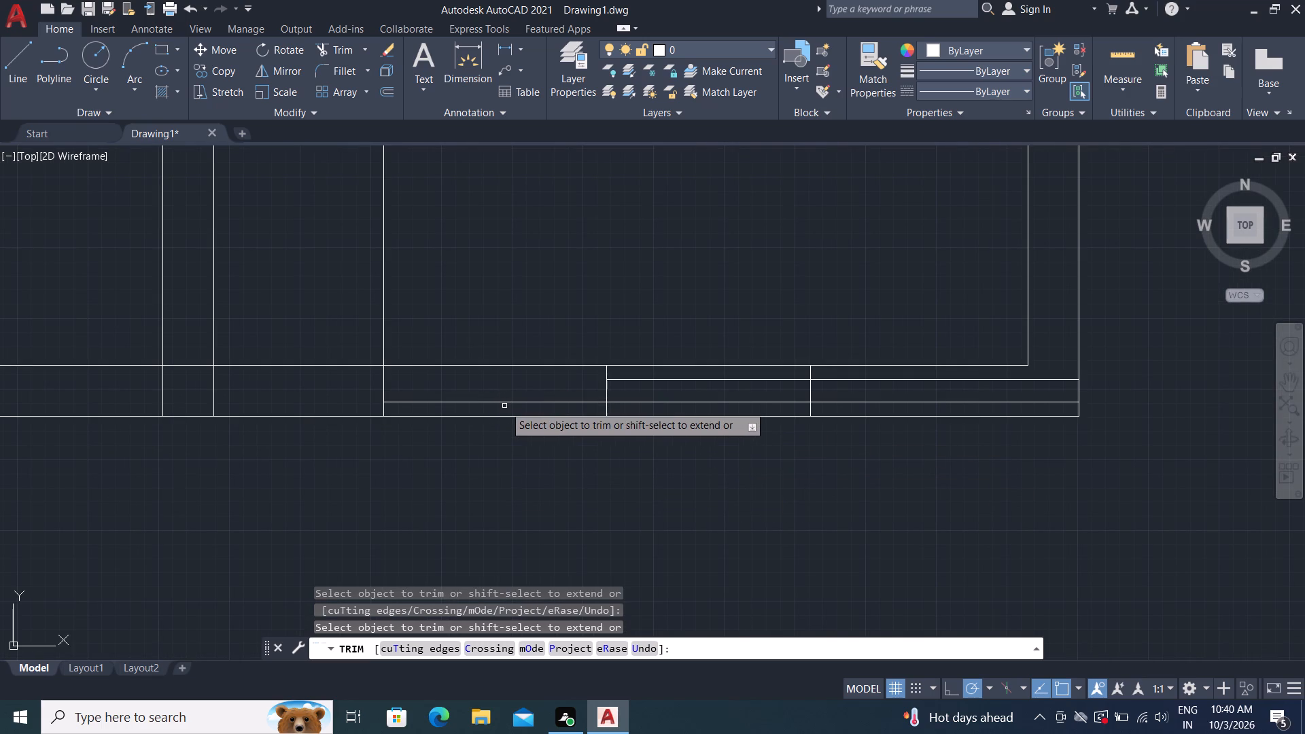
click(504, 401)
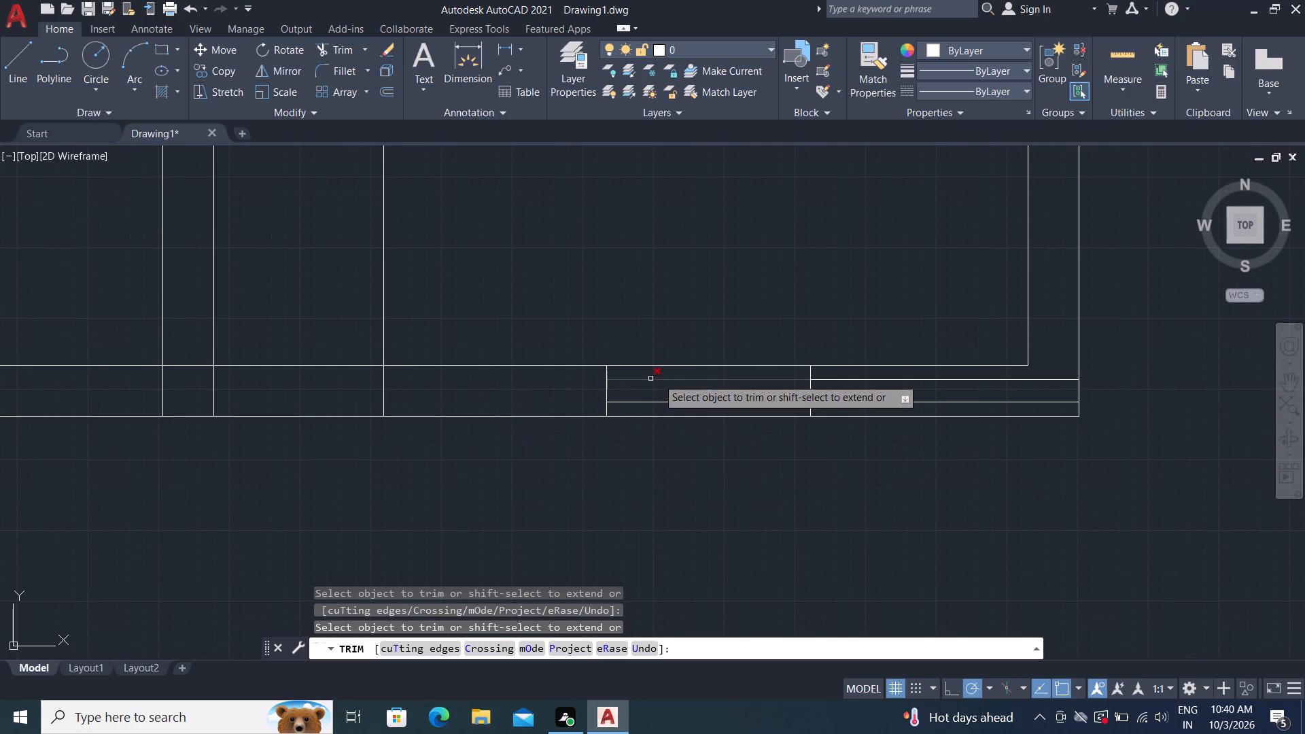
click(862, 379)
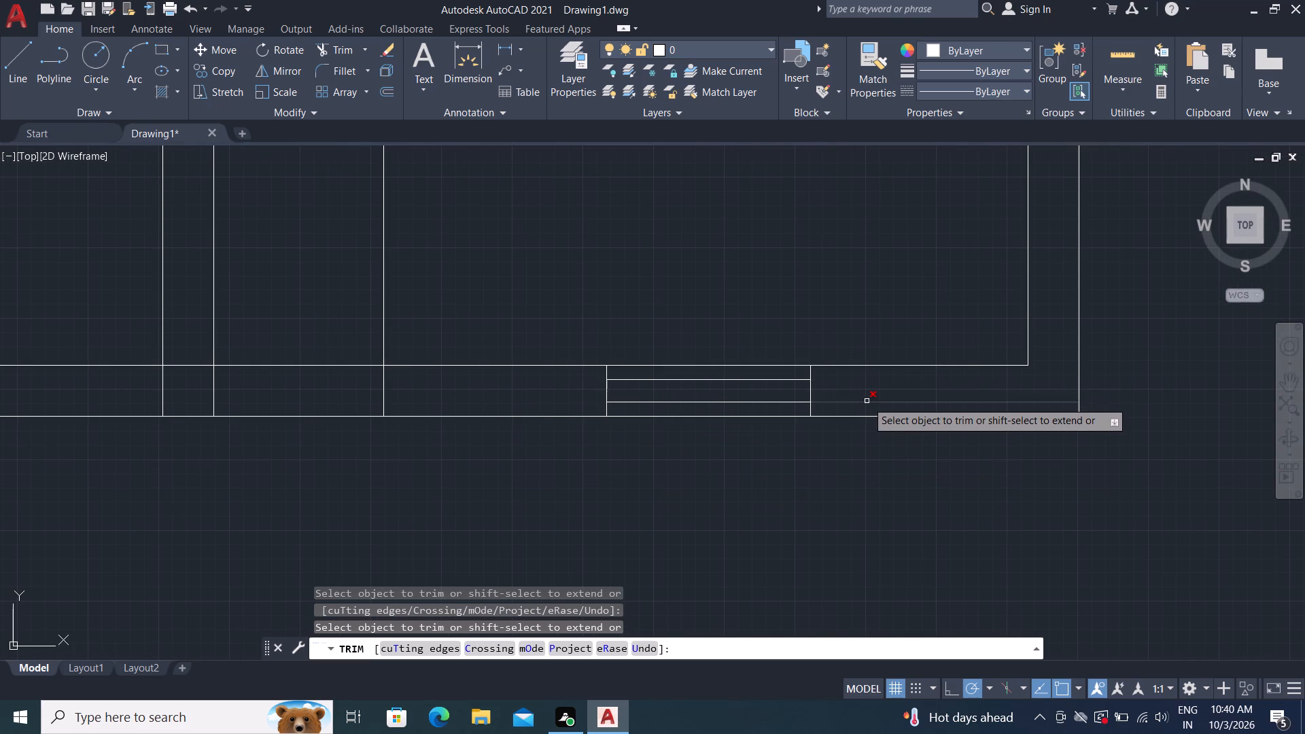
click(867, 403)
scroll(741, 596, down, 3)
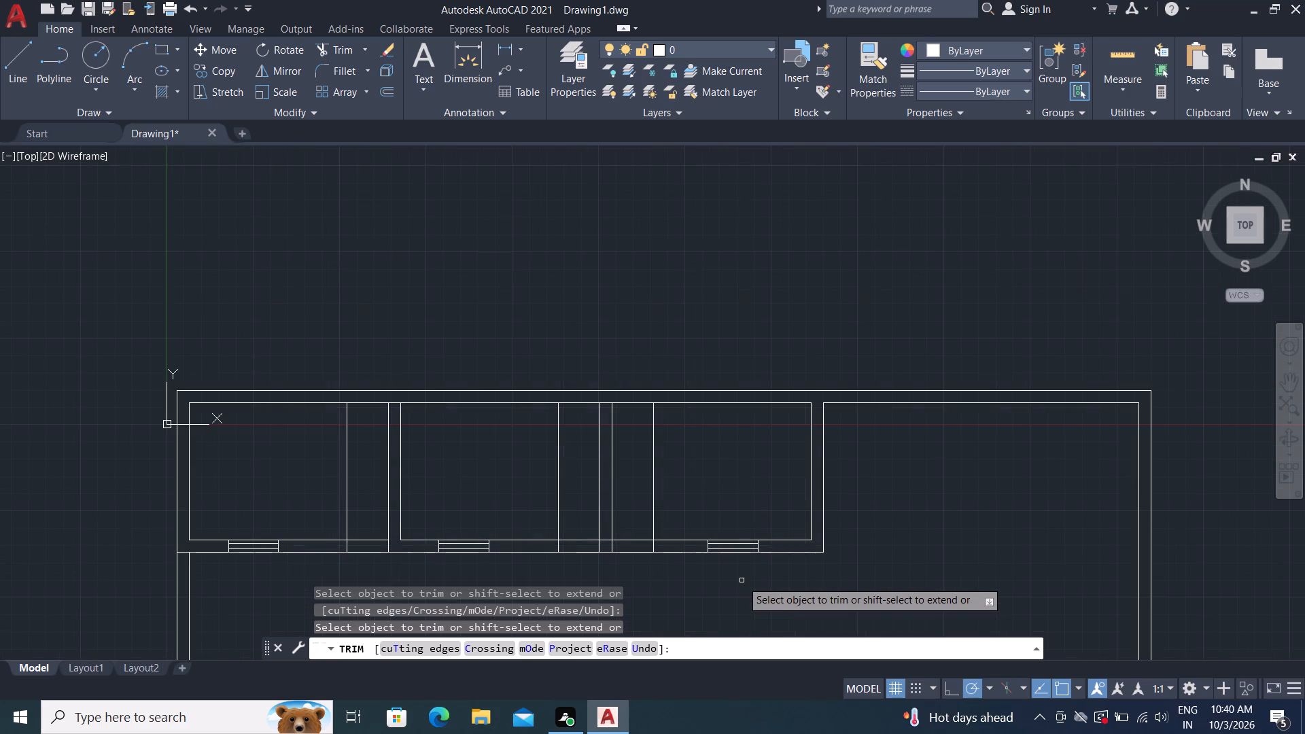
key(Escape)
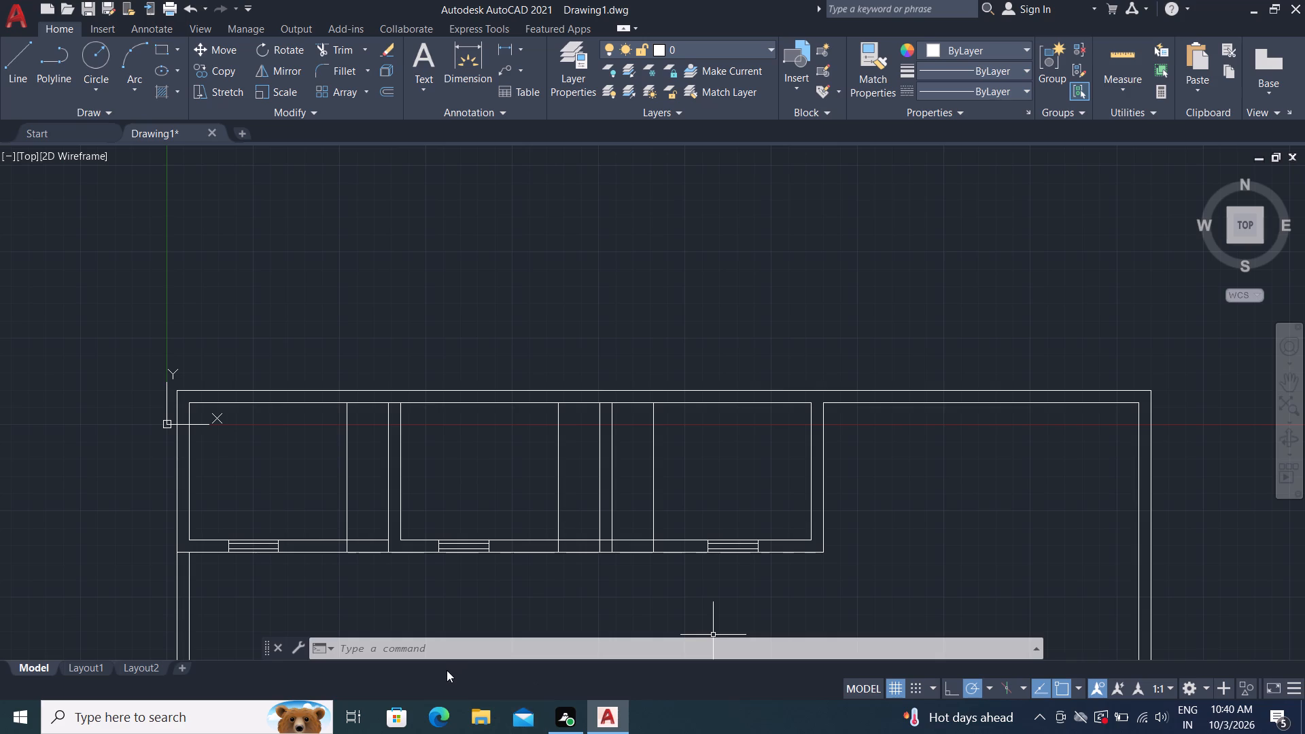
Insert the Door - Imperial block from the architectural tool palette in the empty space above the floor plan.
key(ctrl+2)
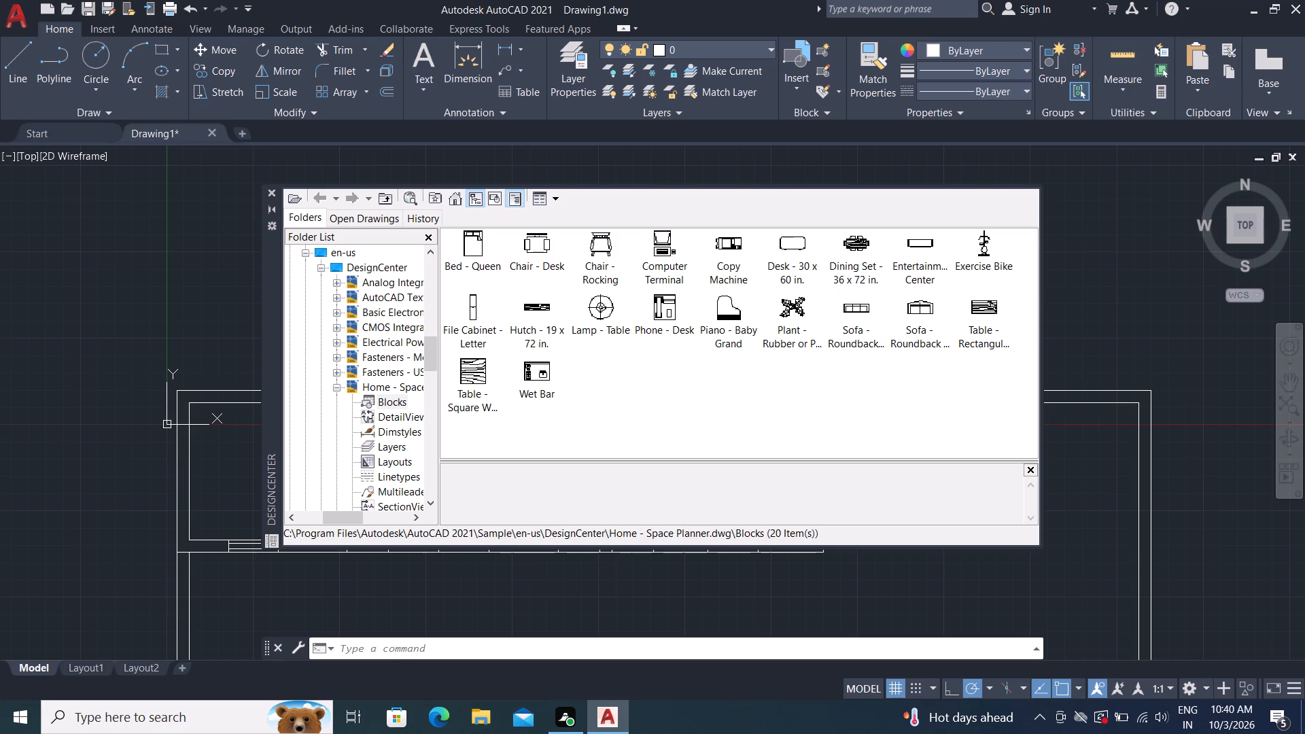
click(269, 193)
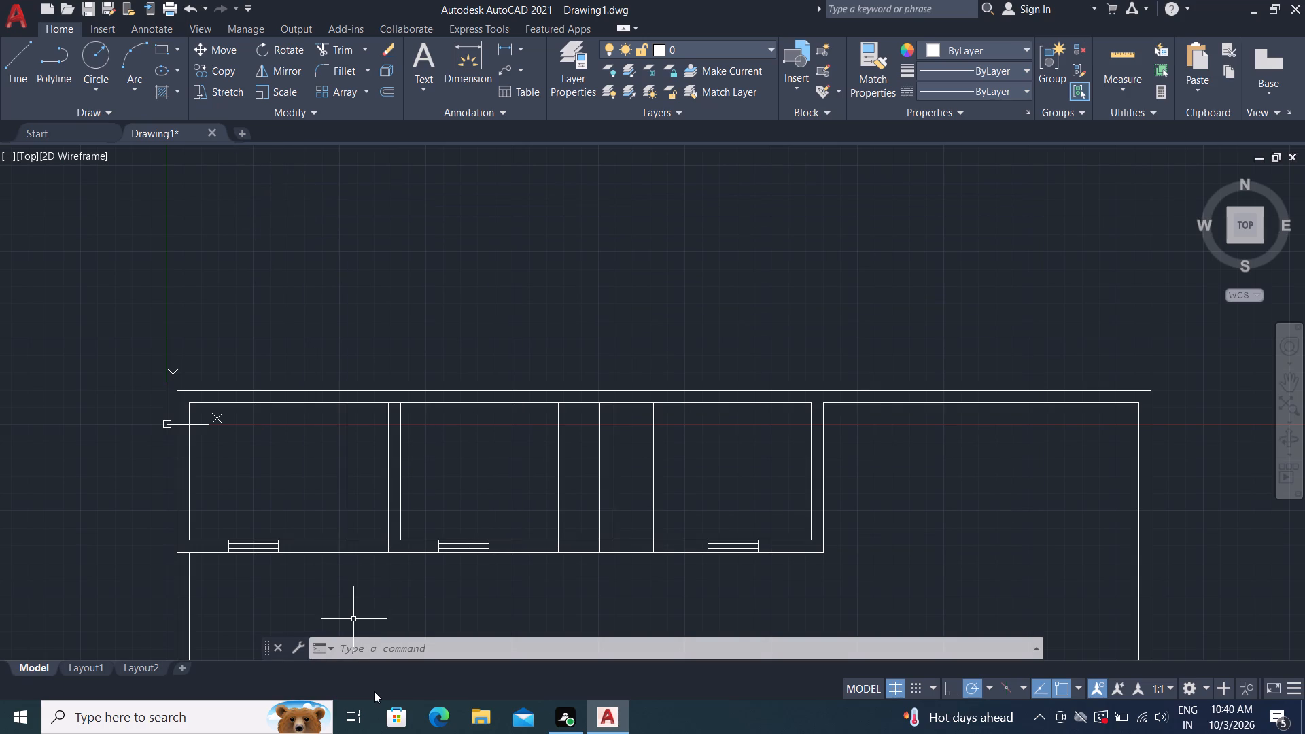
key(ctrl+3)
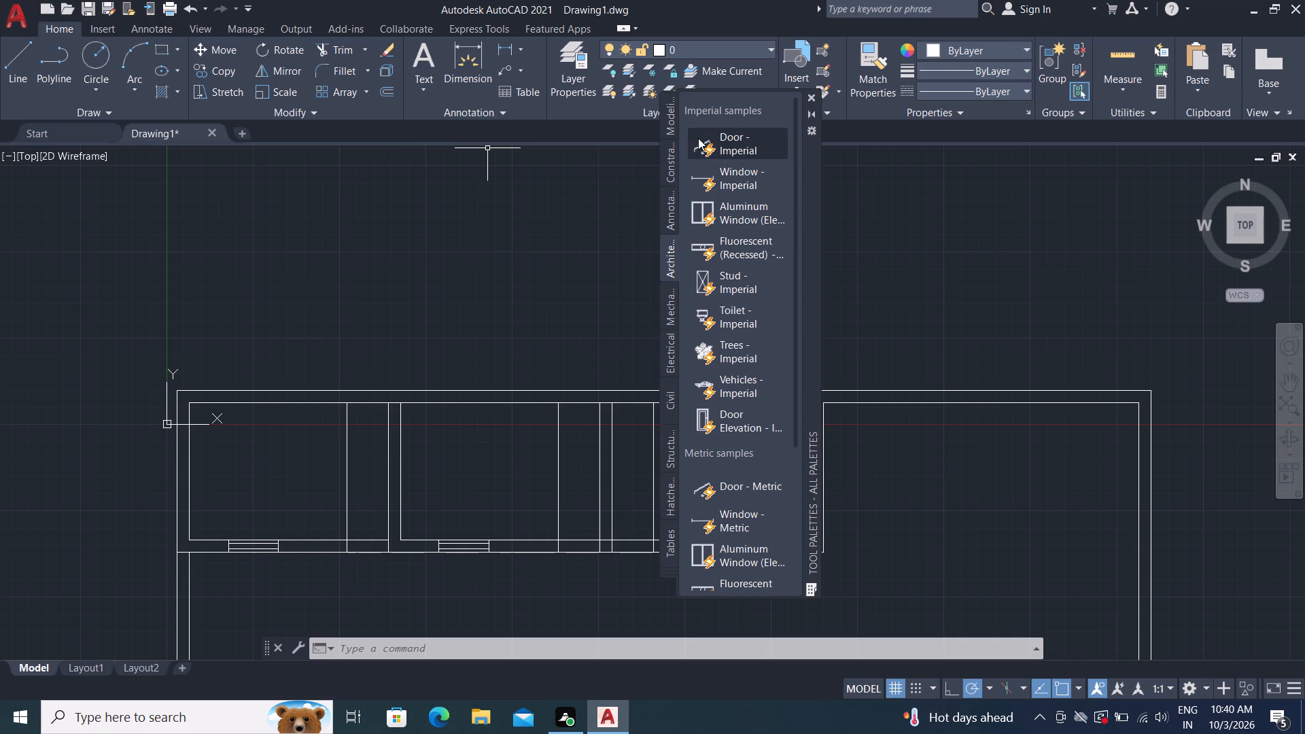
click(706, 140)
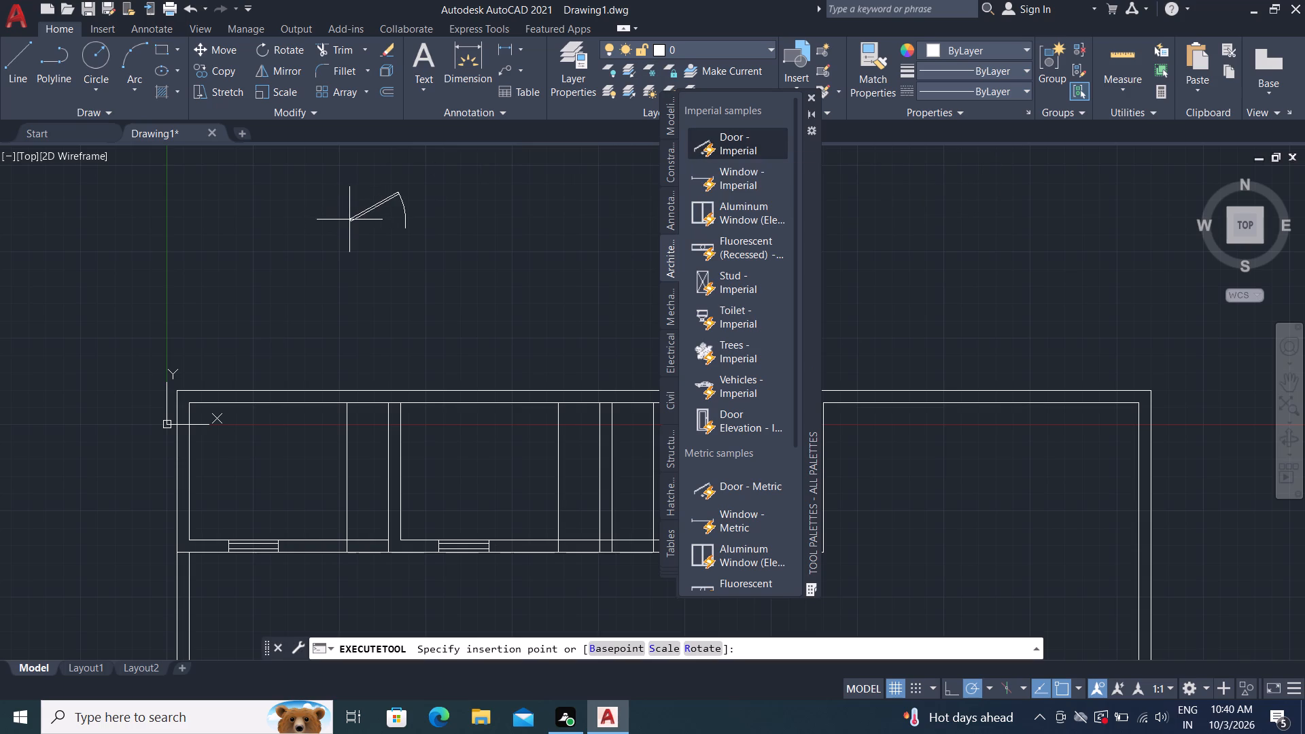
click(342, 215)
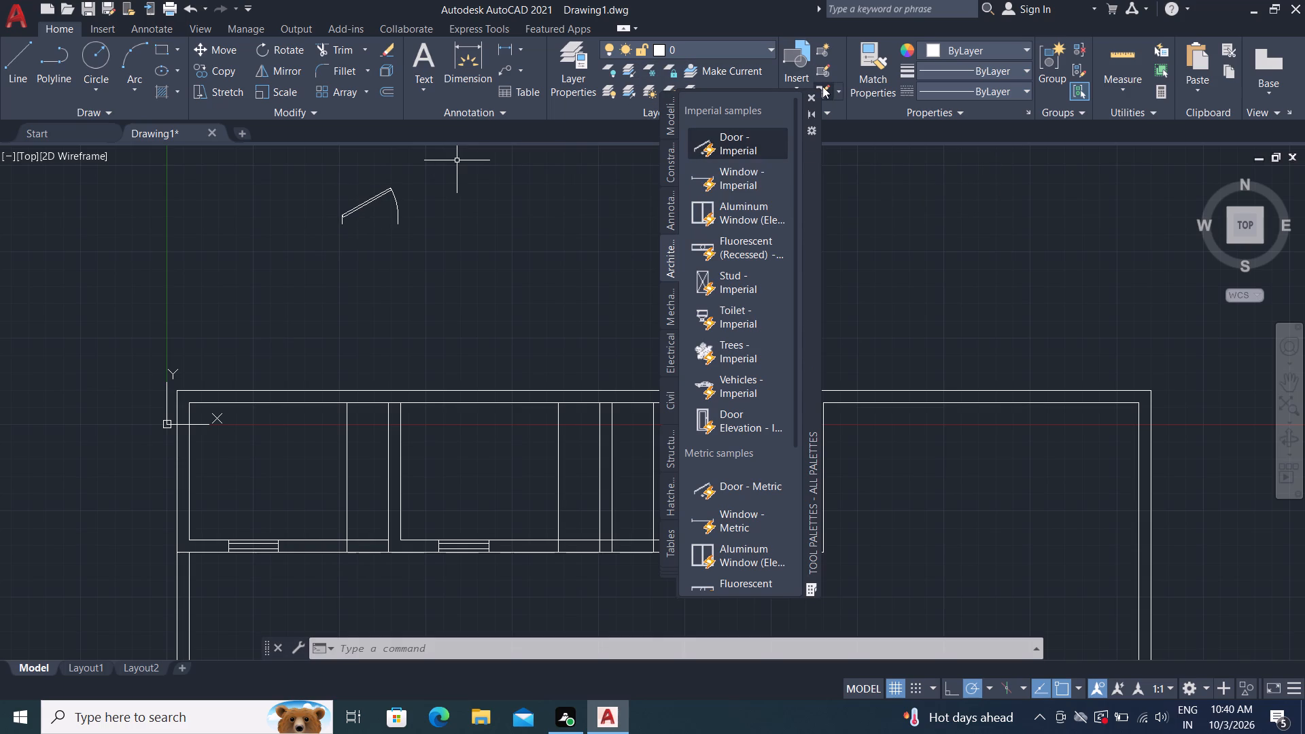
click(810, 97)
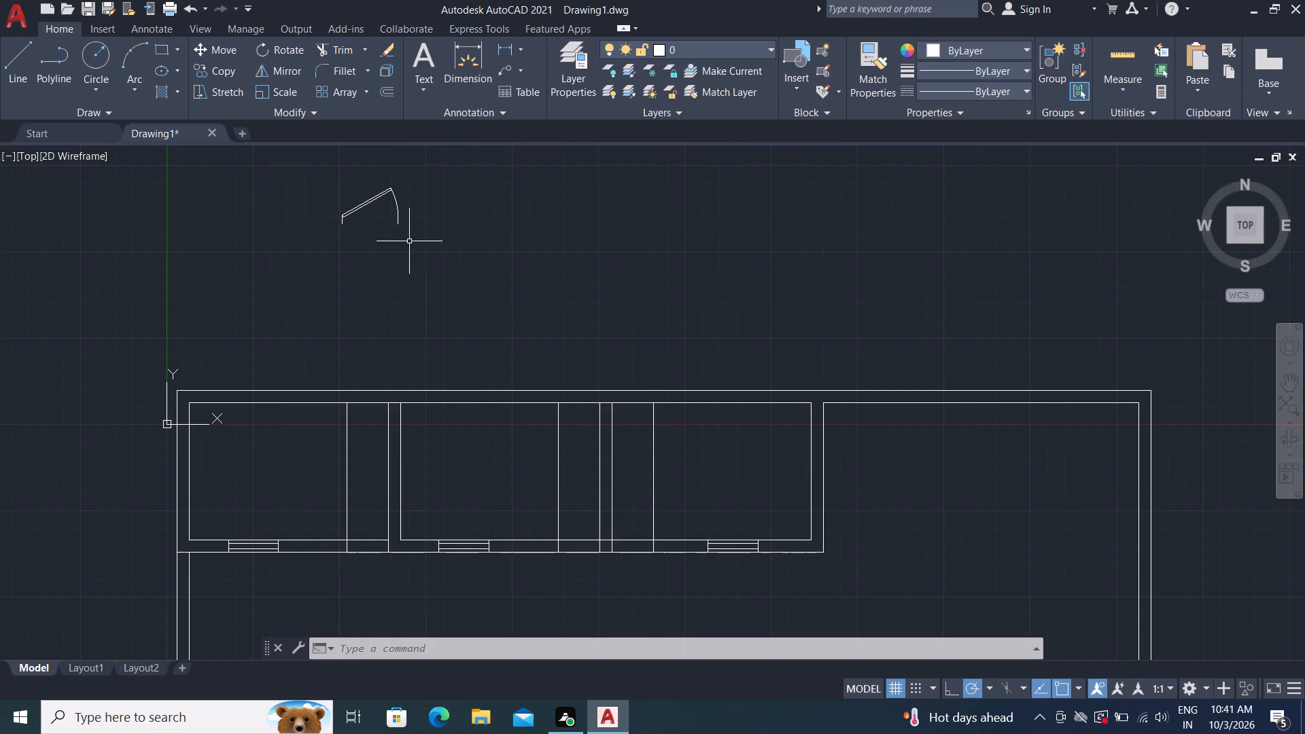
Set the inserted door block above the floor plan to its Open 90º state.
click(343, 219)
click(336, 192)
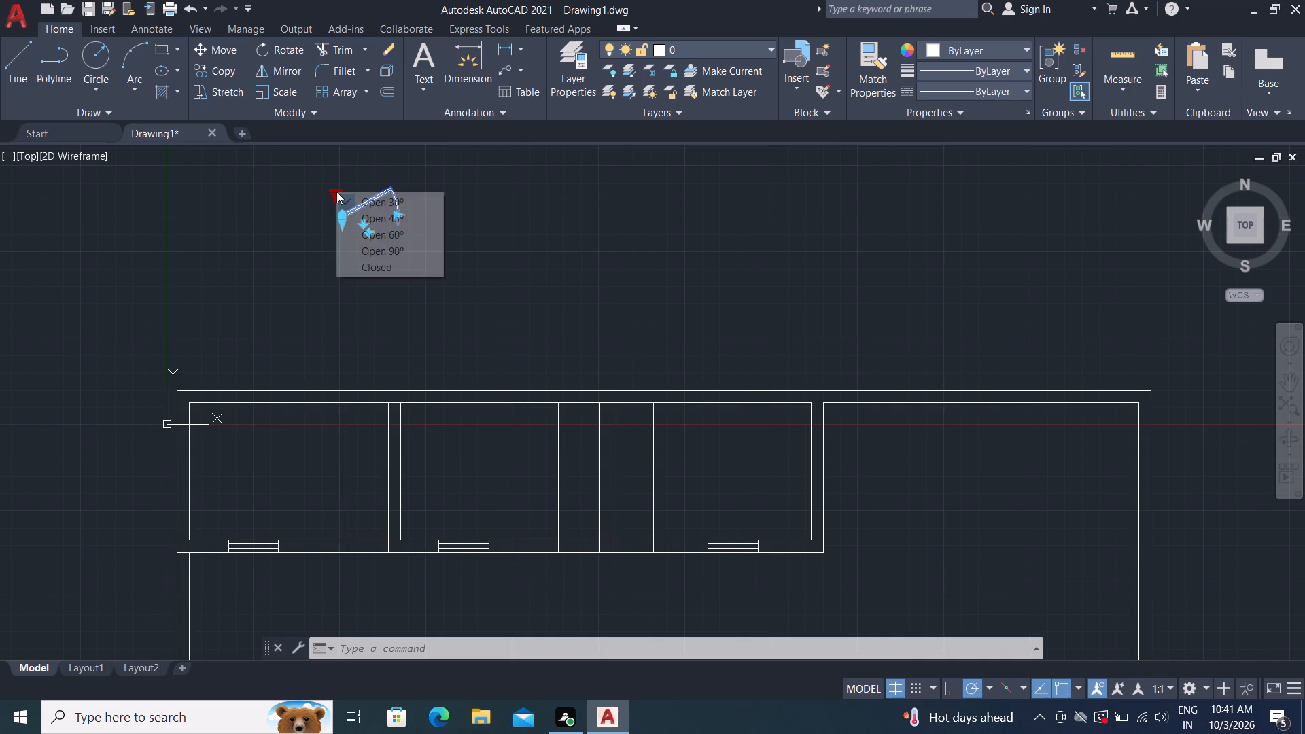
click(355, 245)
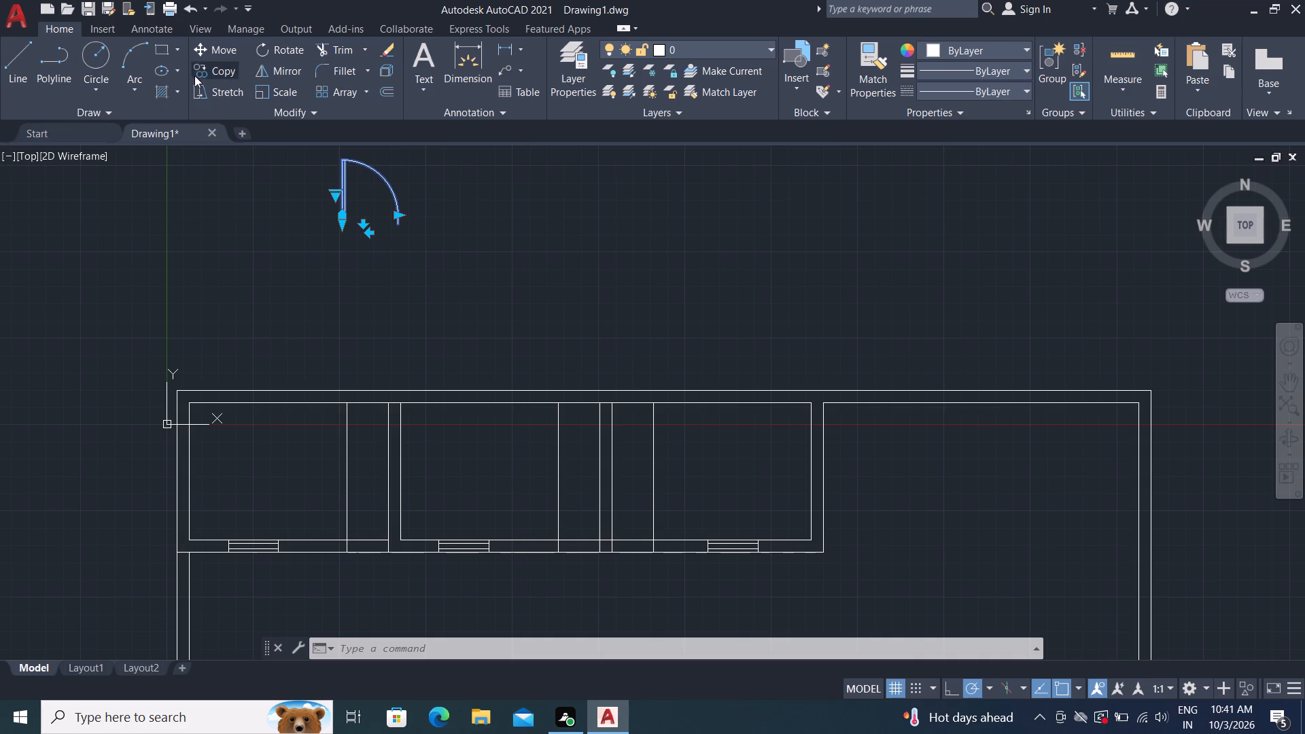
Mirror the door block about a vertical line through its hinge endpoint, keeping the source door.
click(275, 69)
click(343, 230)
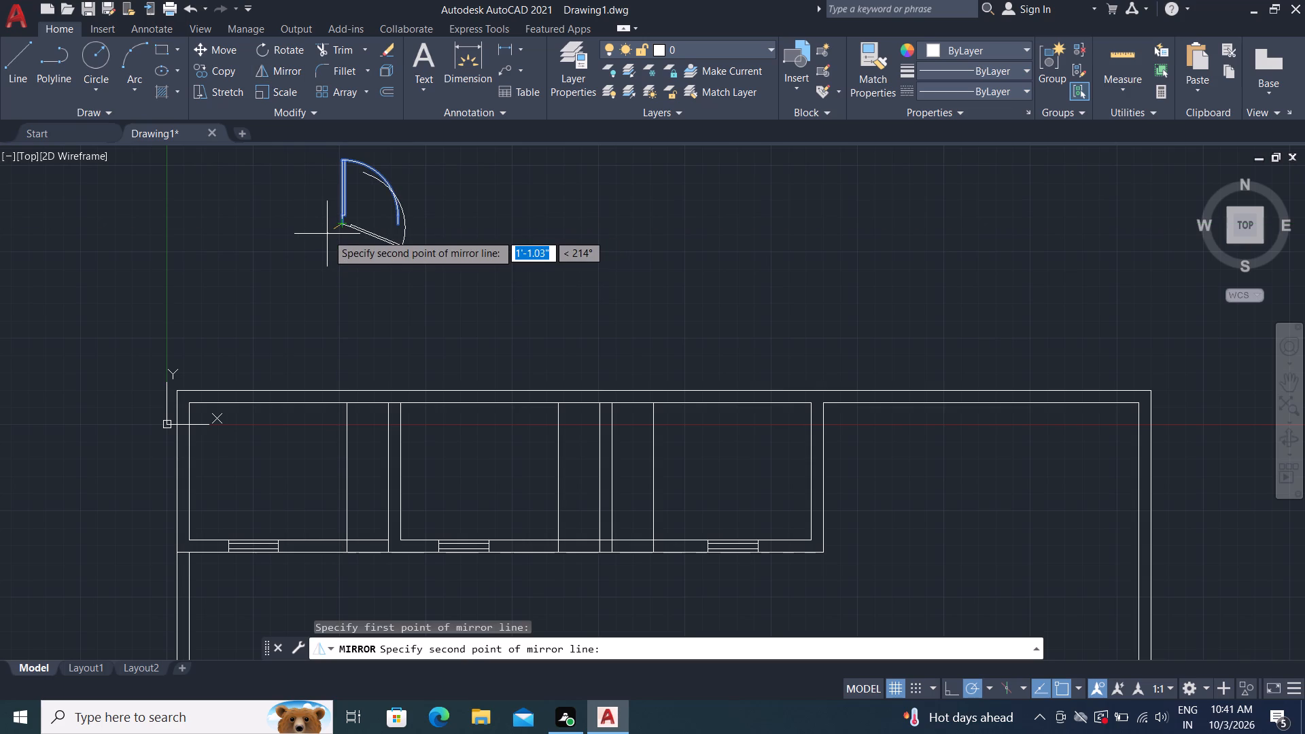
click(342, 149)
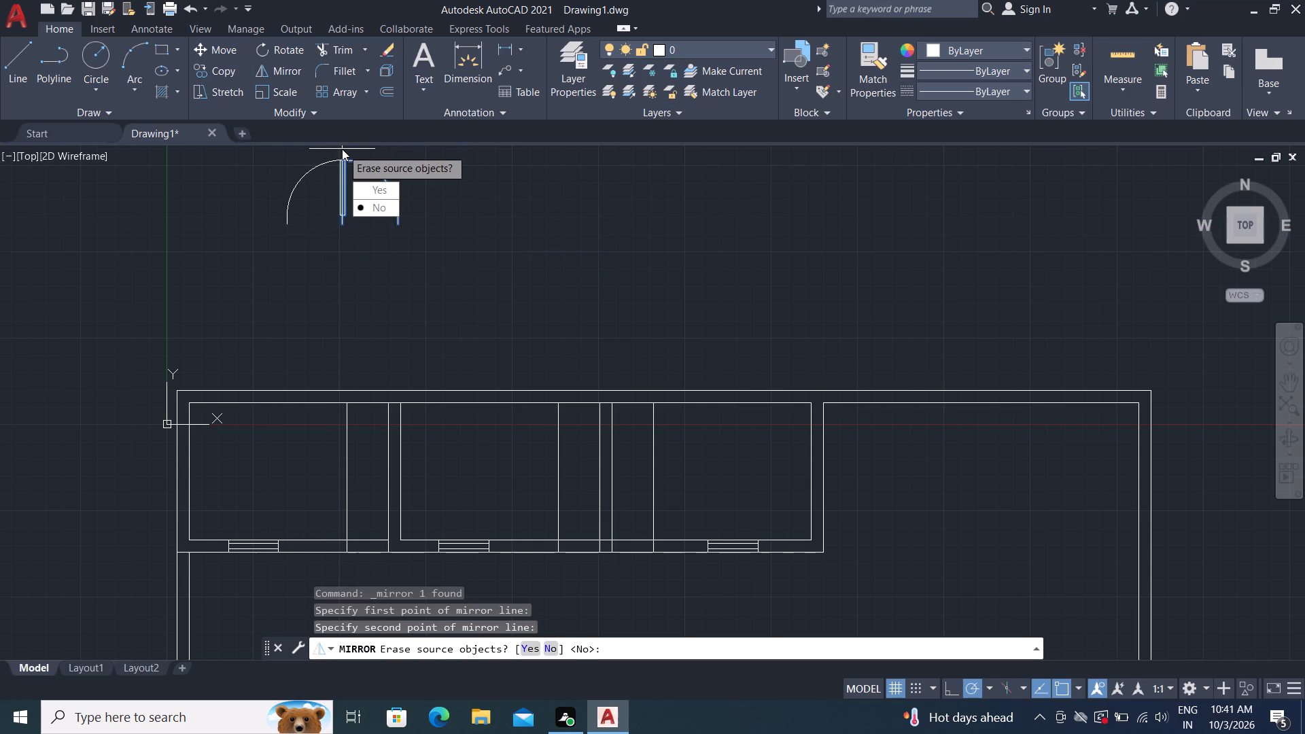
drag(359, 205, 343, 150)
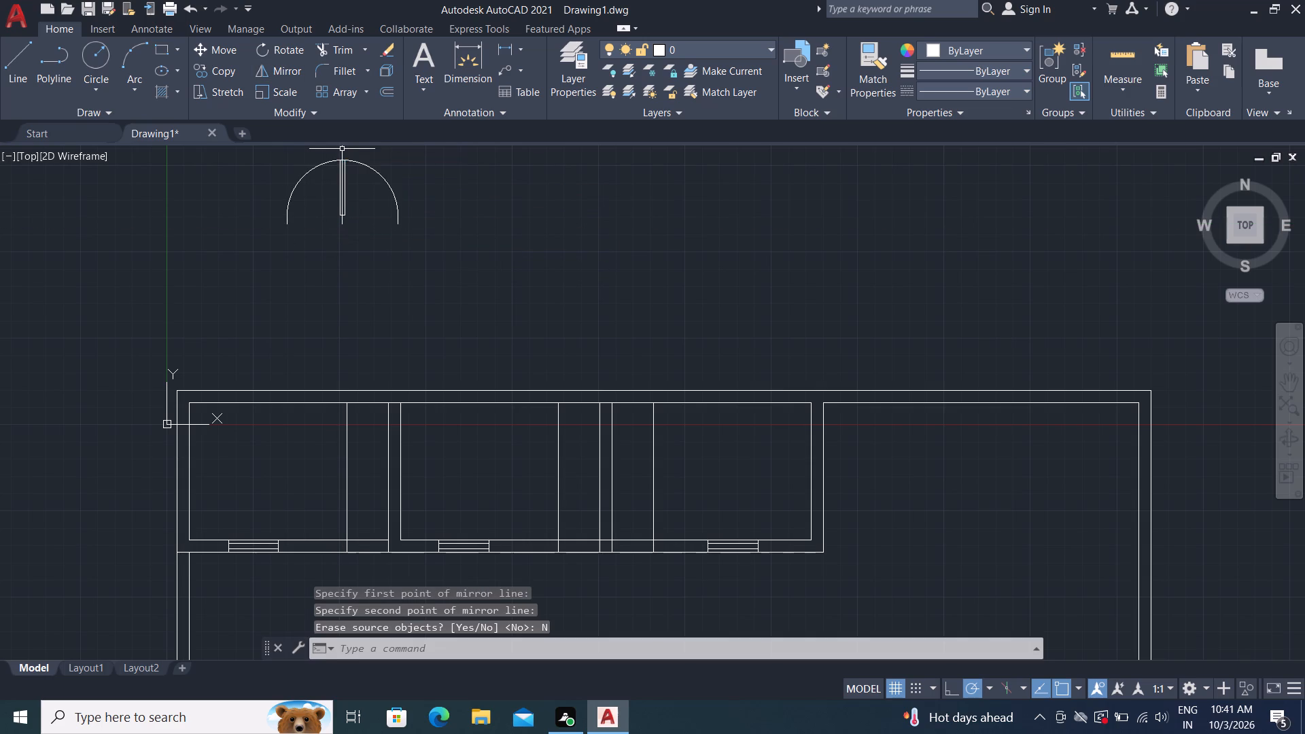
Copy the mirrored door by its hinge endpoint to the partition-side lower corners of the second and first rooms' openings.
click(221, 58)
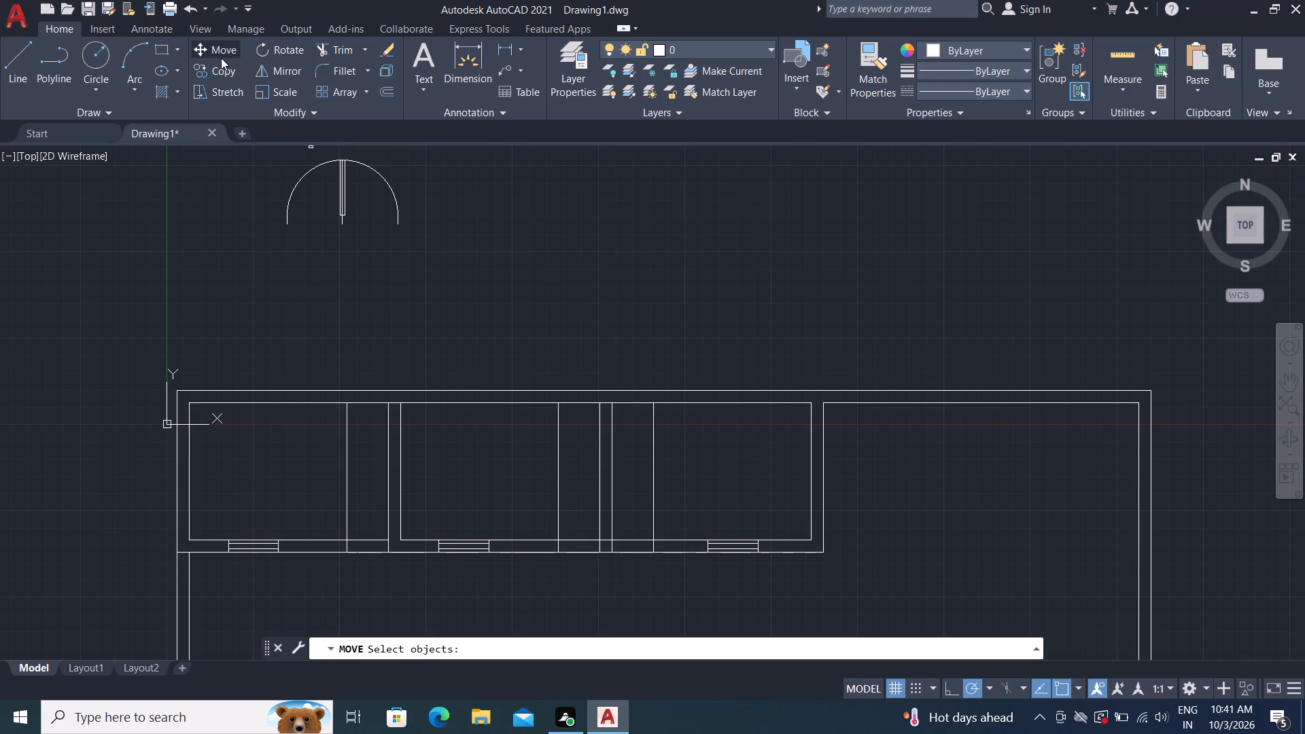
click(226, 69)
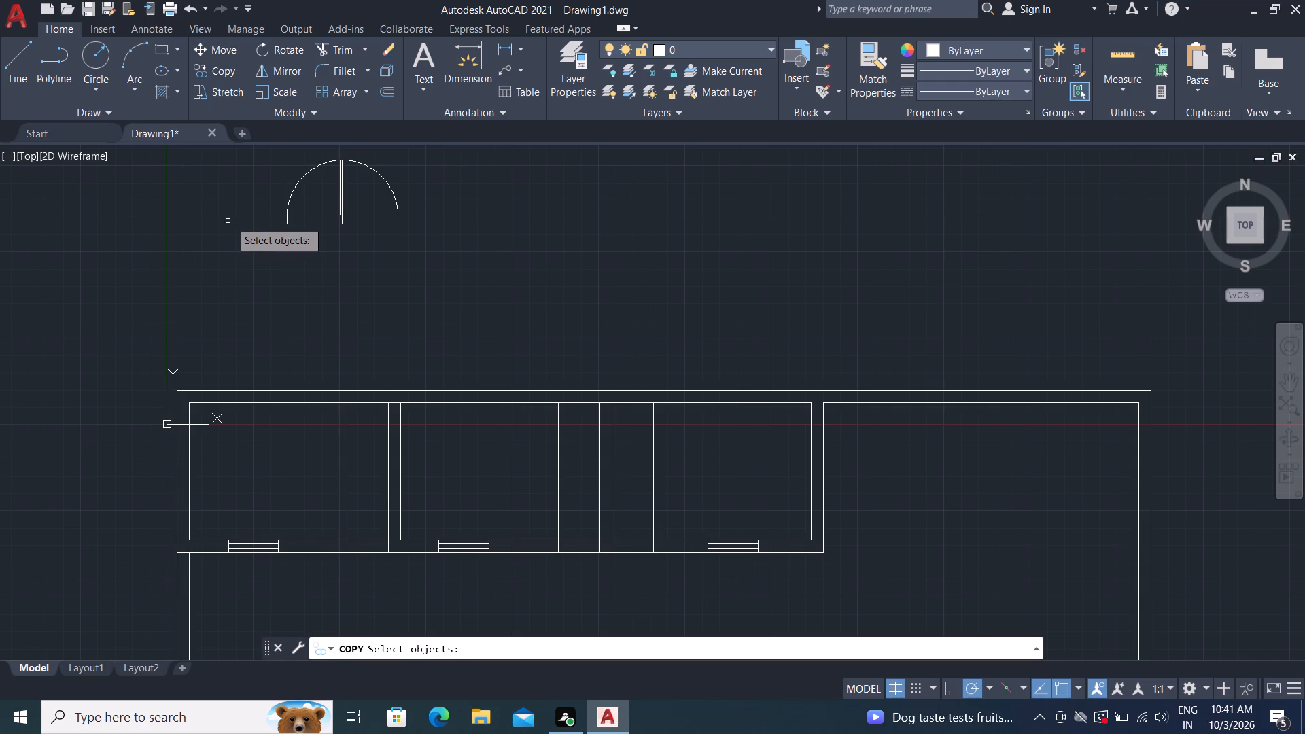
click(288, 213)
right_click(345, 209)
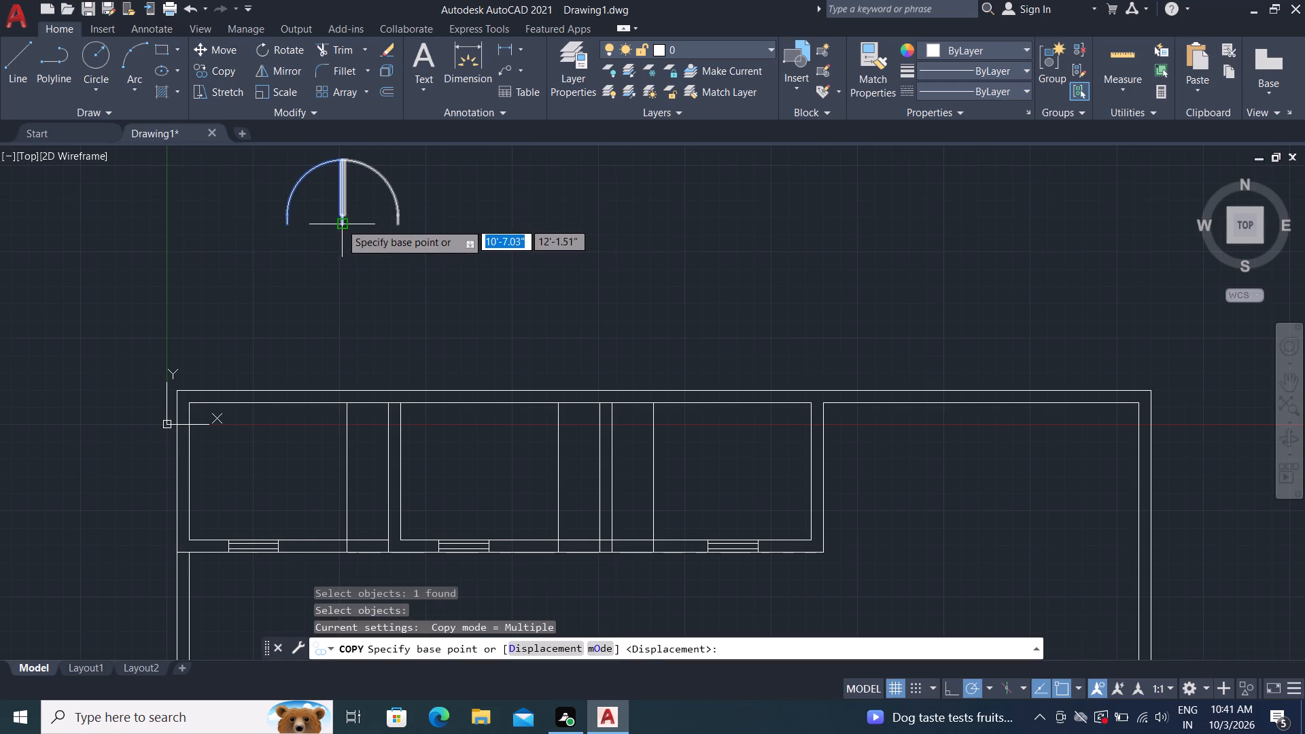
click(342, 227)
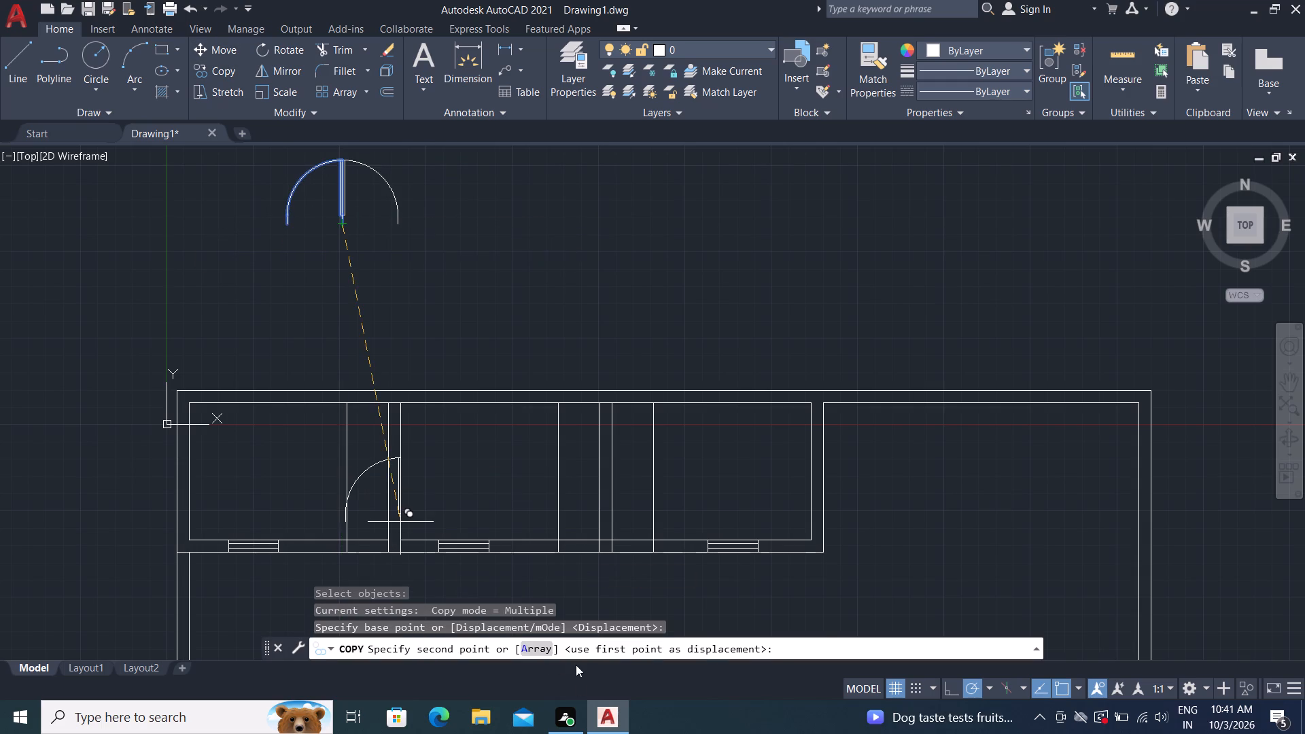
scroll(597, 557, up, 2)
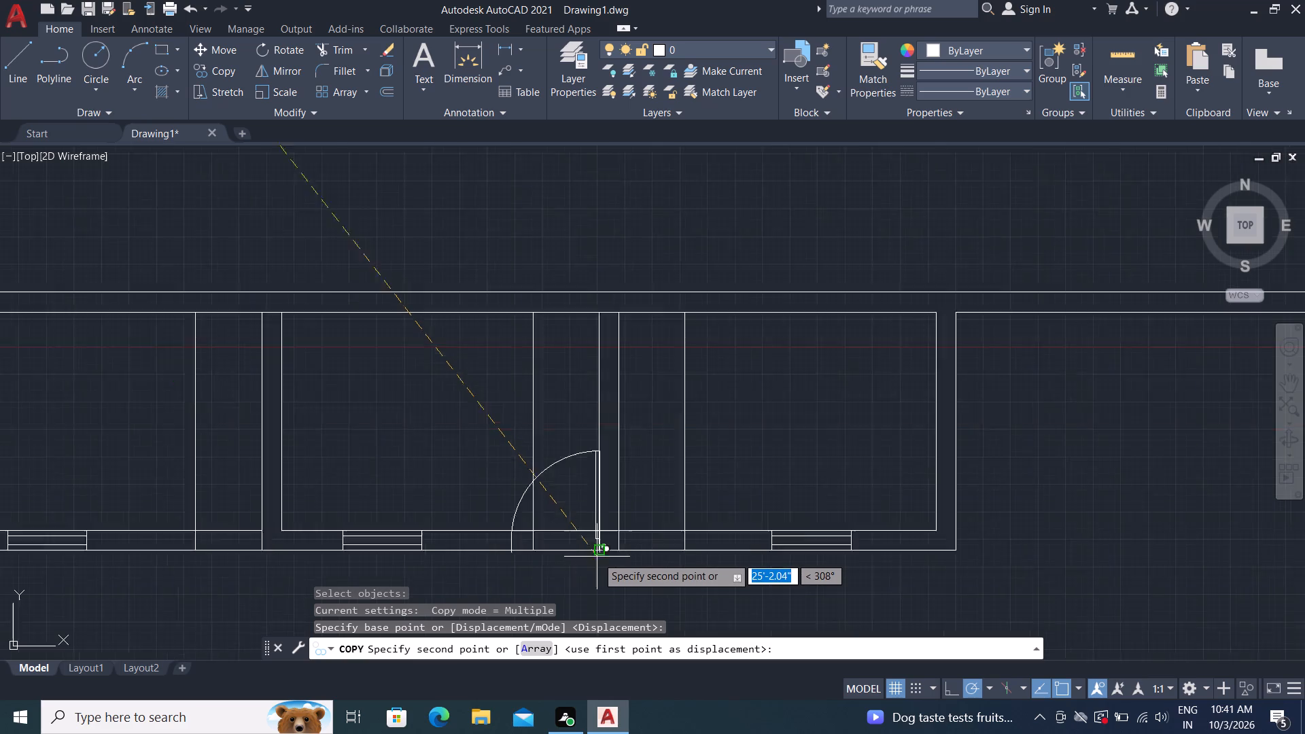
scroll(597, 557, up, 2)
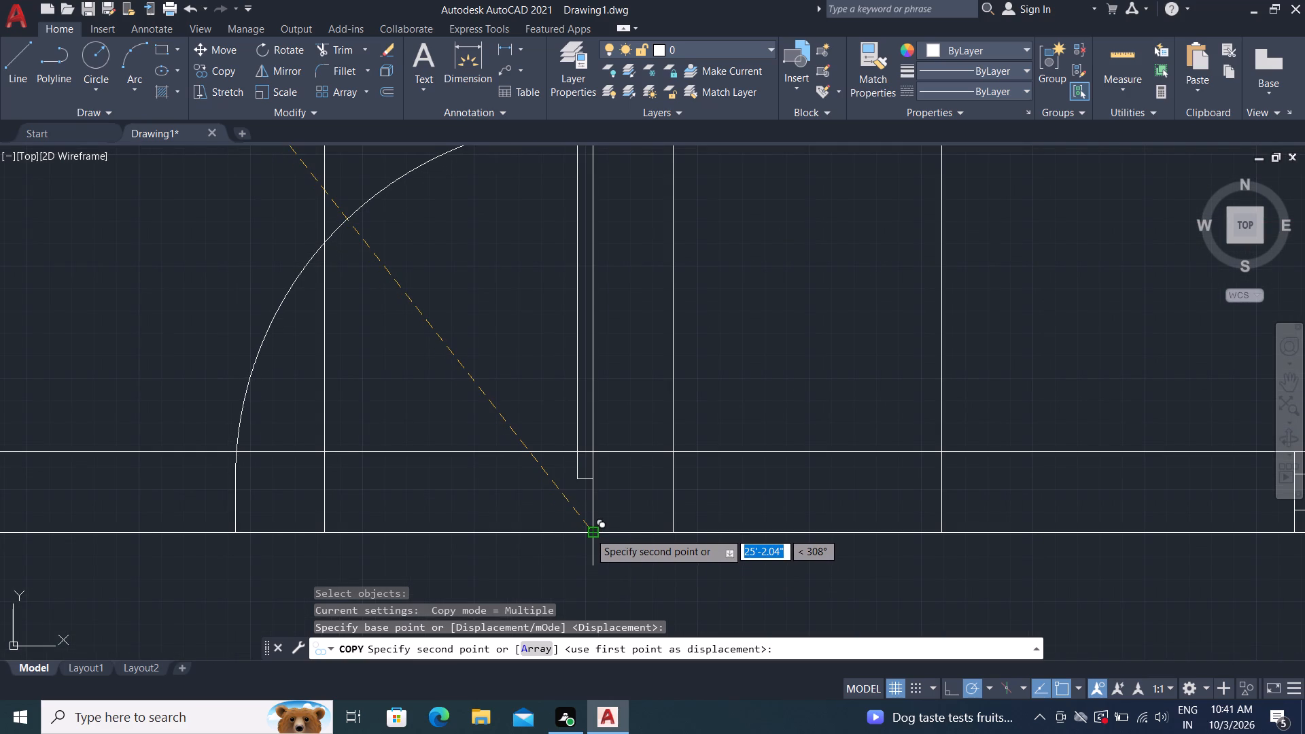
click(589, 532)
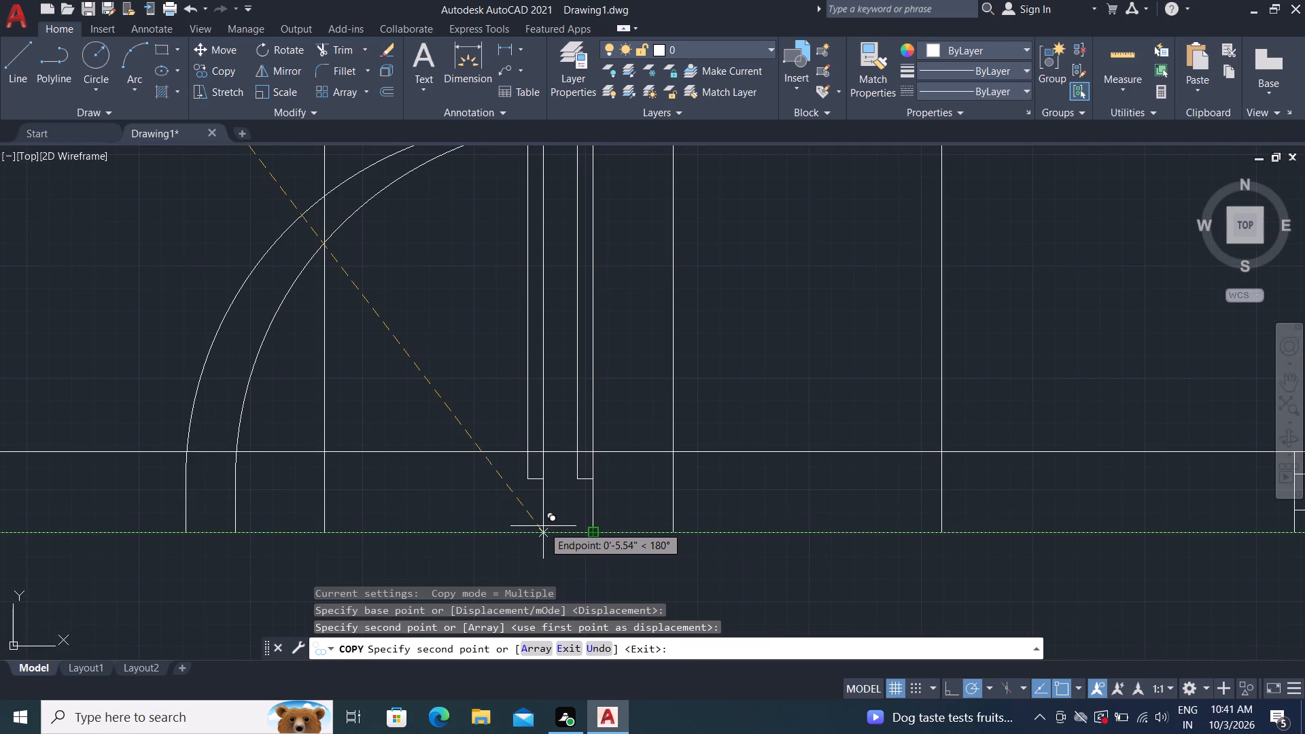
scroll(543, 525, down, 5)
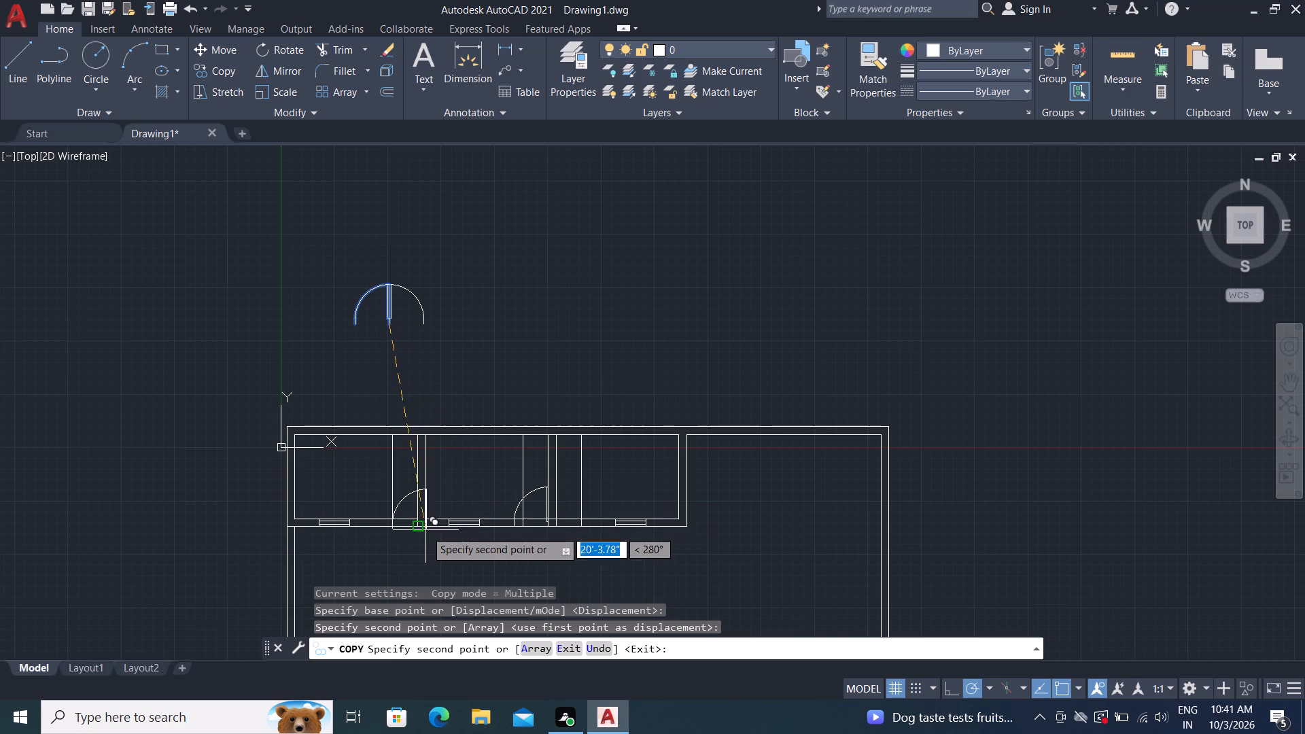
scroll(415, 531, up, 5)
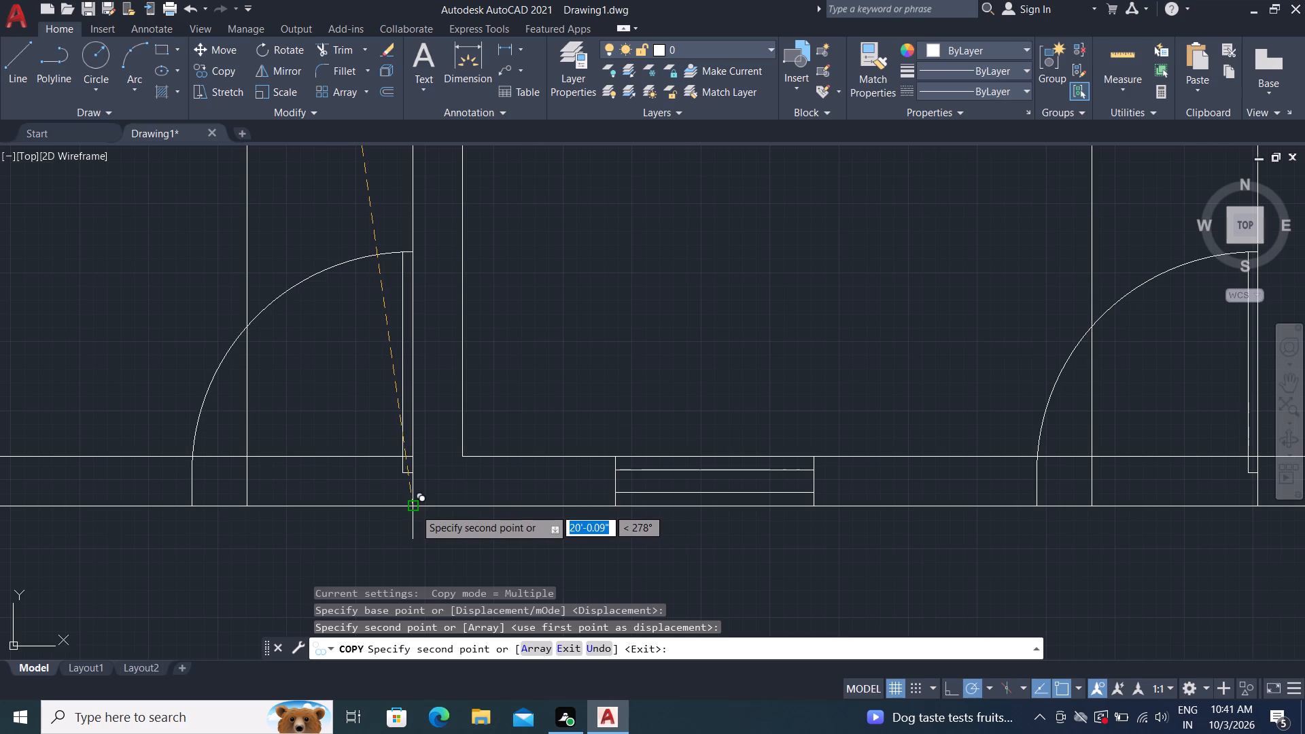
click(415, 508)
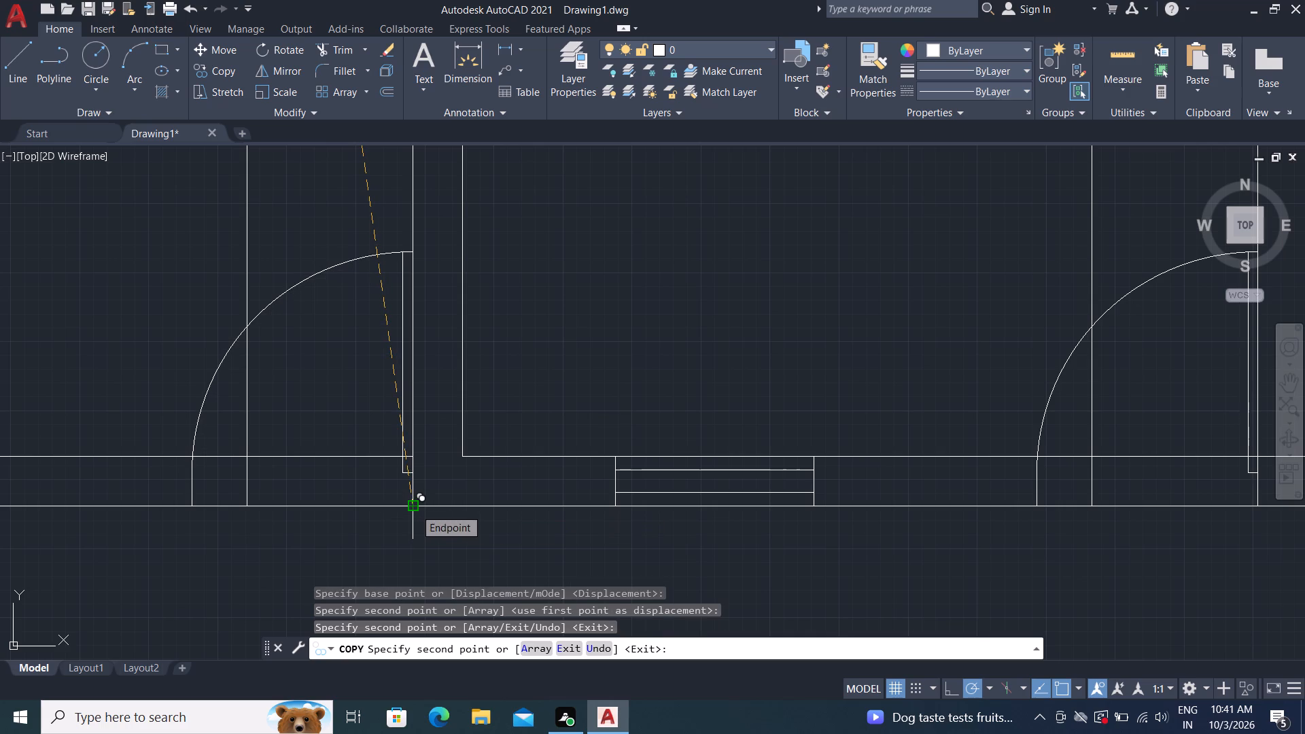
key(Escape)
Scale the first room's door down about its hinge endpoint to fit the opening's width.
text(SC)
key(space)
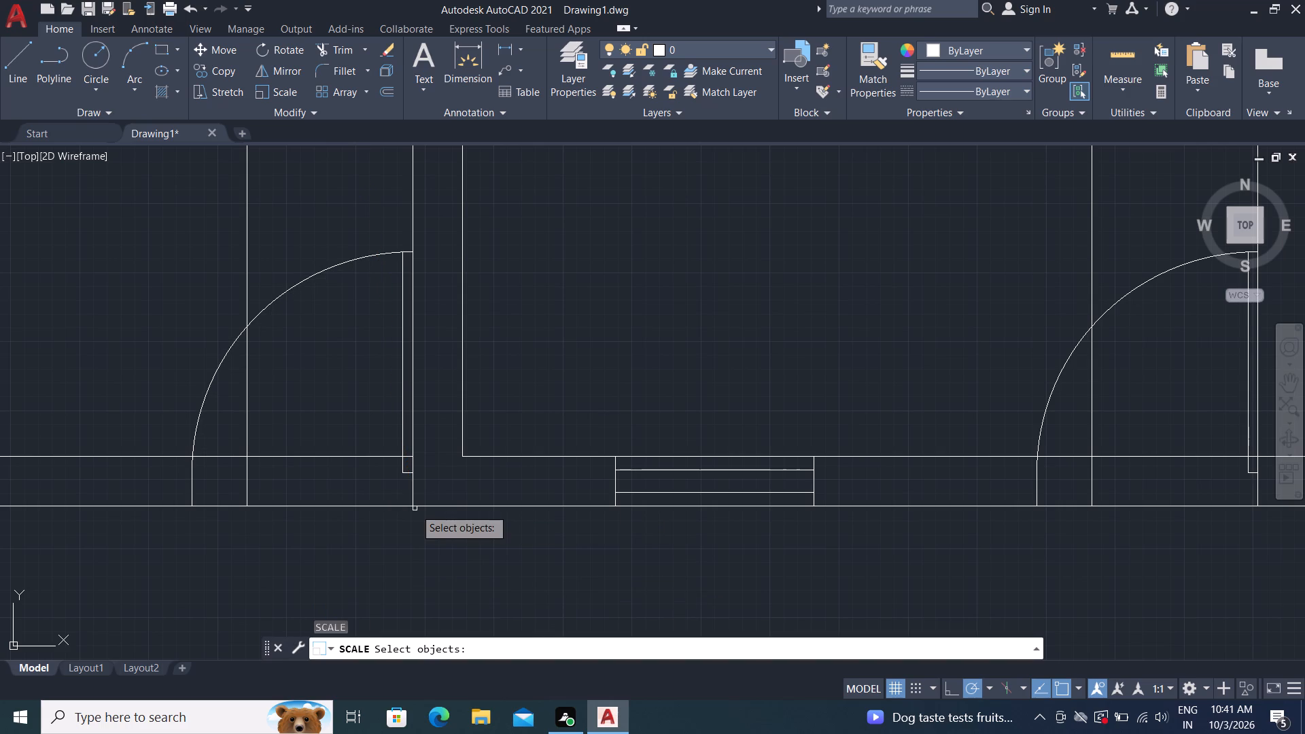
click(413, 499)
right_click(413, 499)
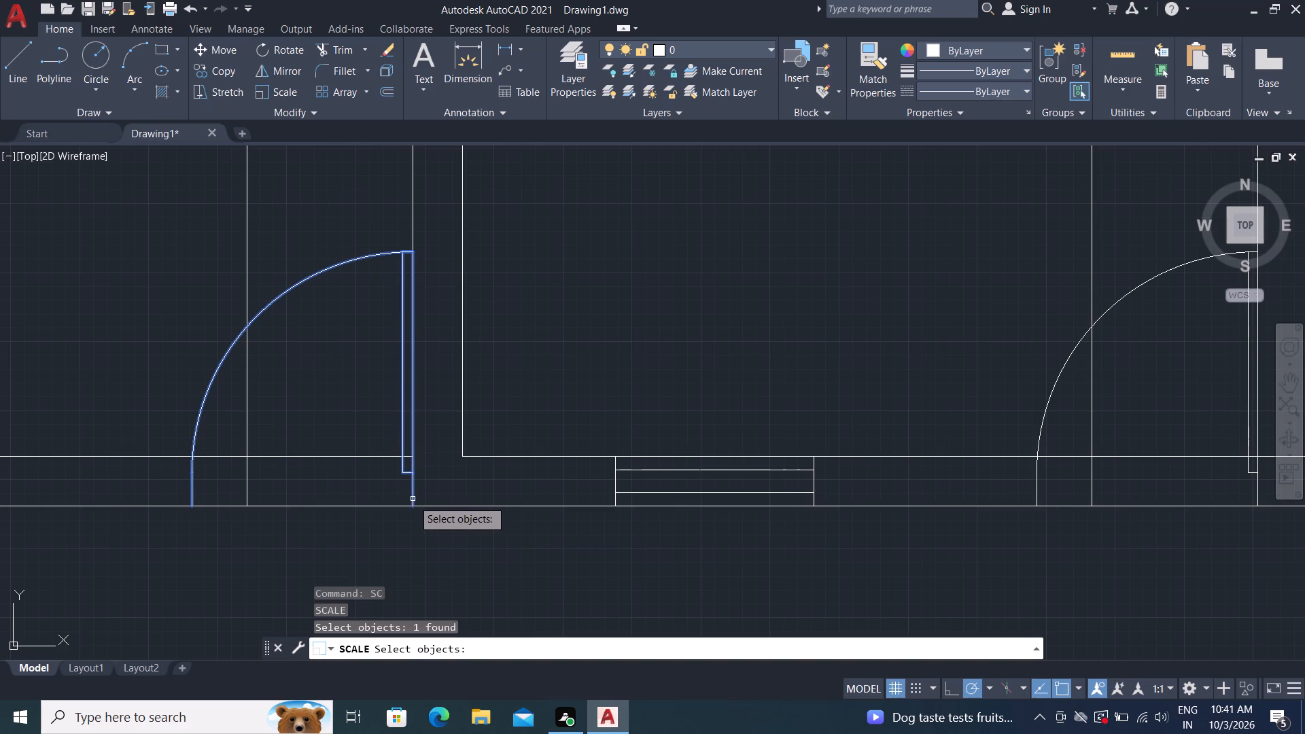
click(417, 510)
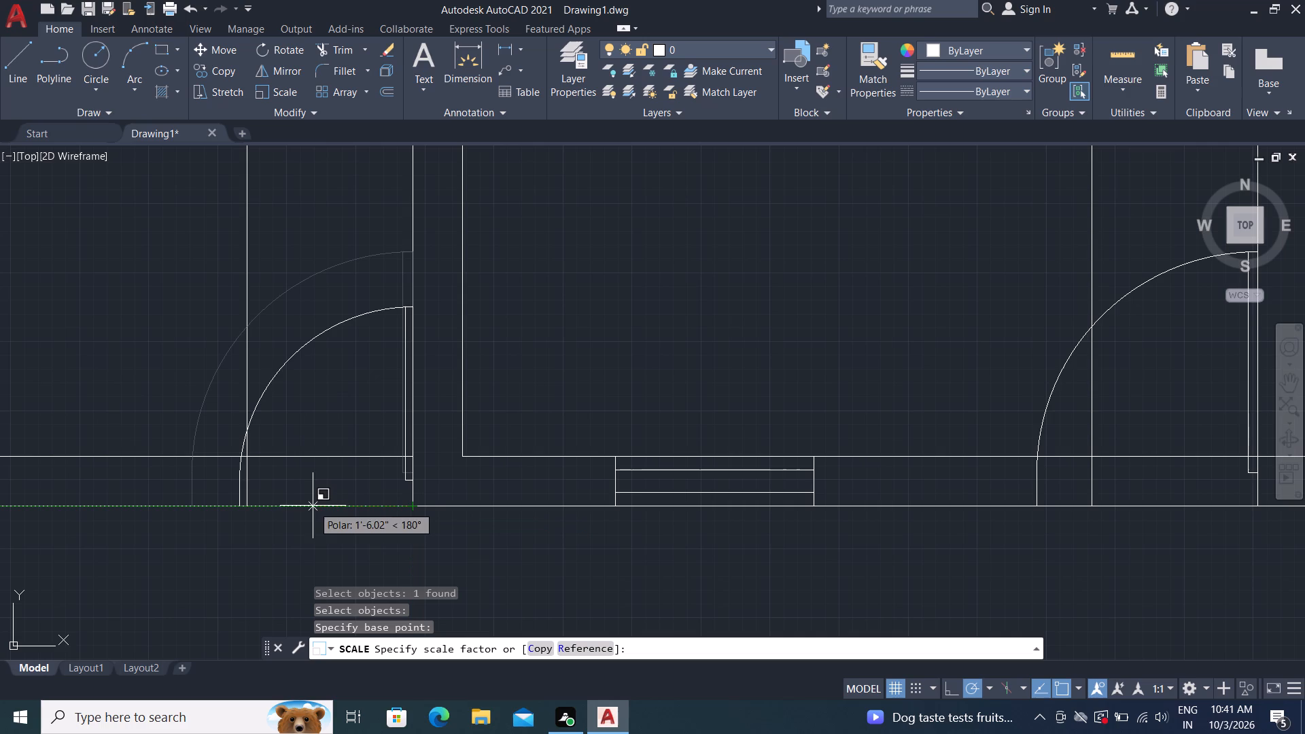
click(317, 504)
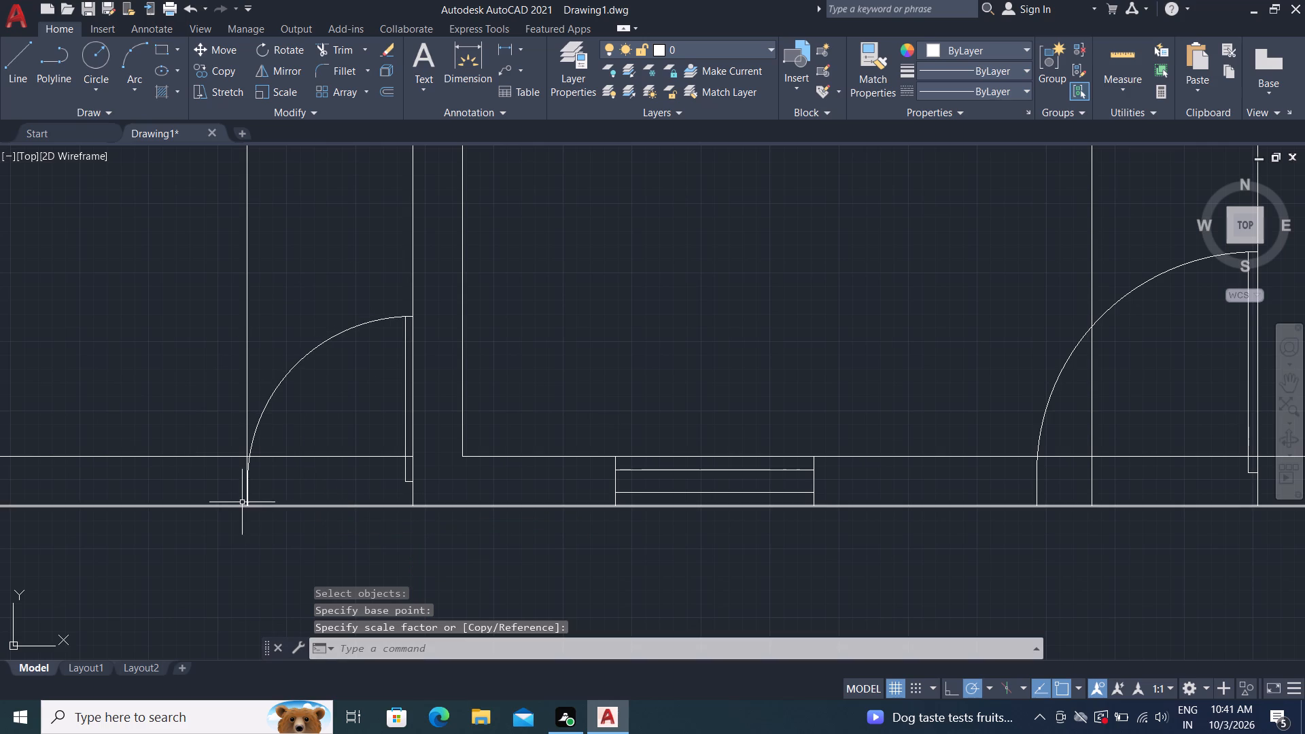
key(Escape)
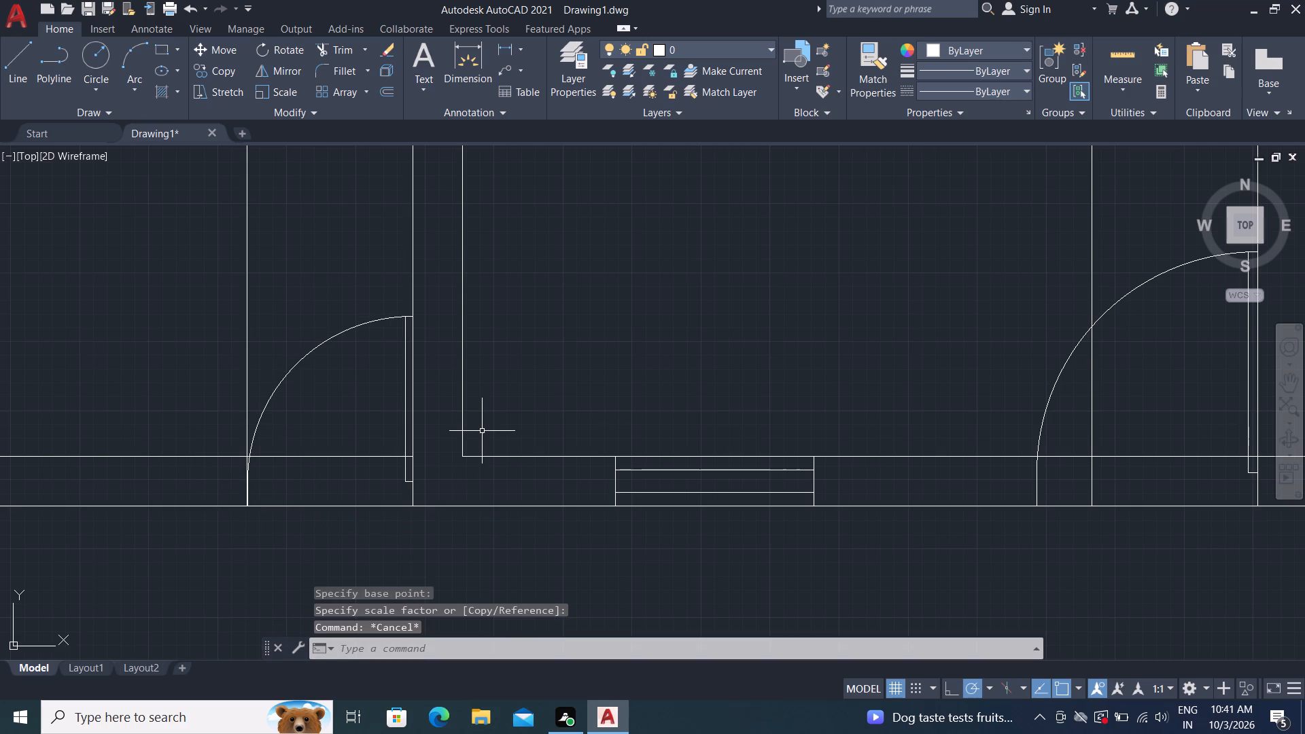
Scale the second room's door down about its hinge endpoint to fit the opening's width.
key(space)
scroll(596, 416, down, 2)
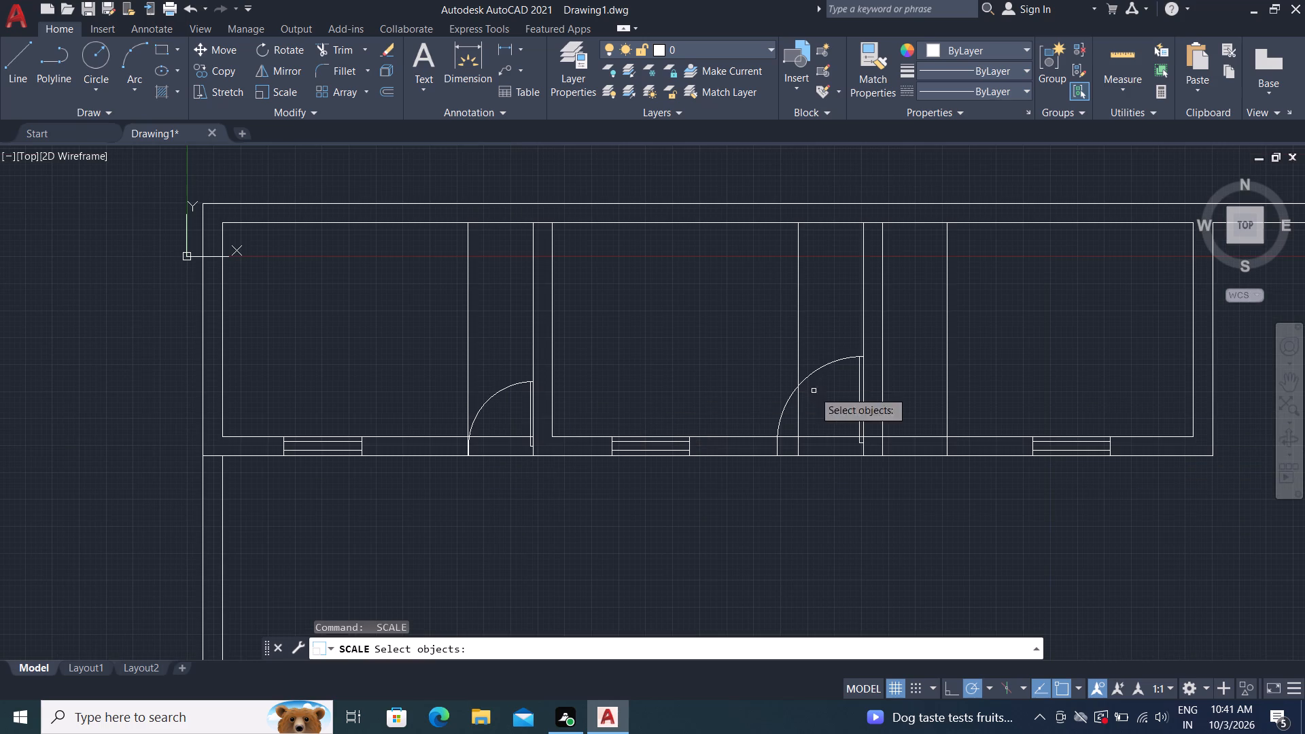
middle_drag(855, 412, 608, 449)
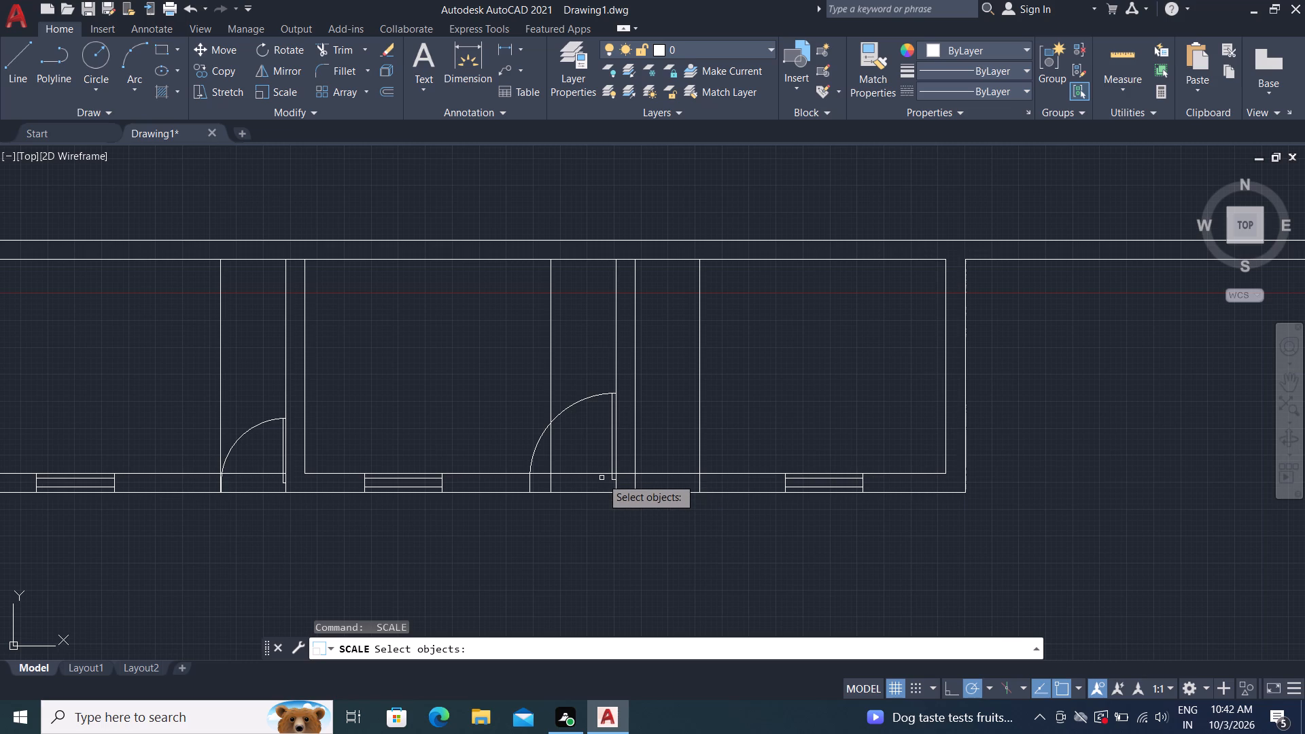
click(614, 485)
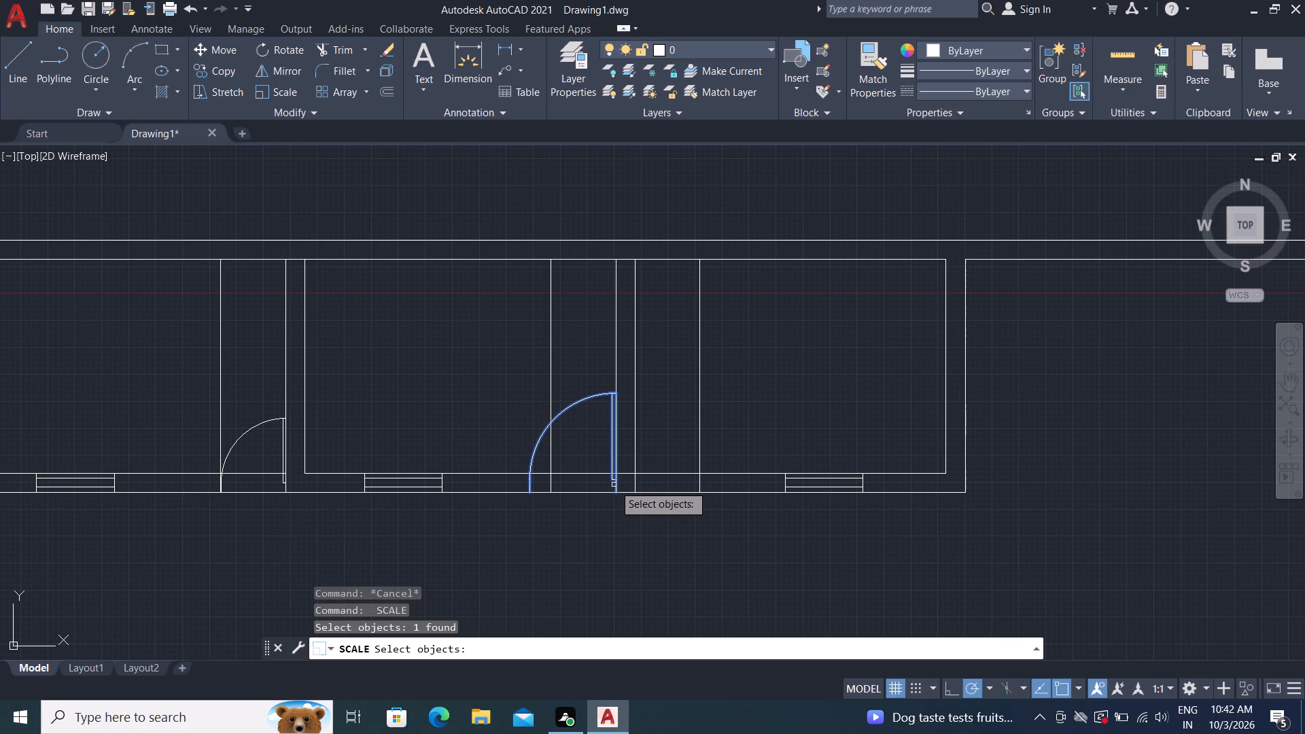
right_click(612, 480)
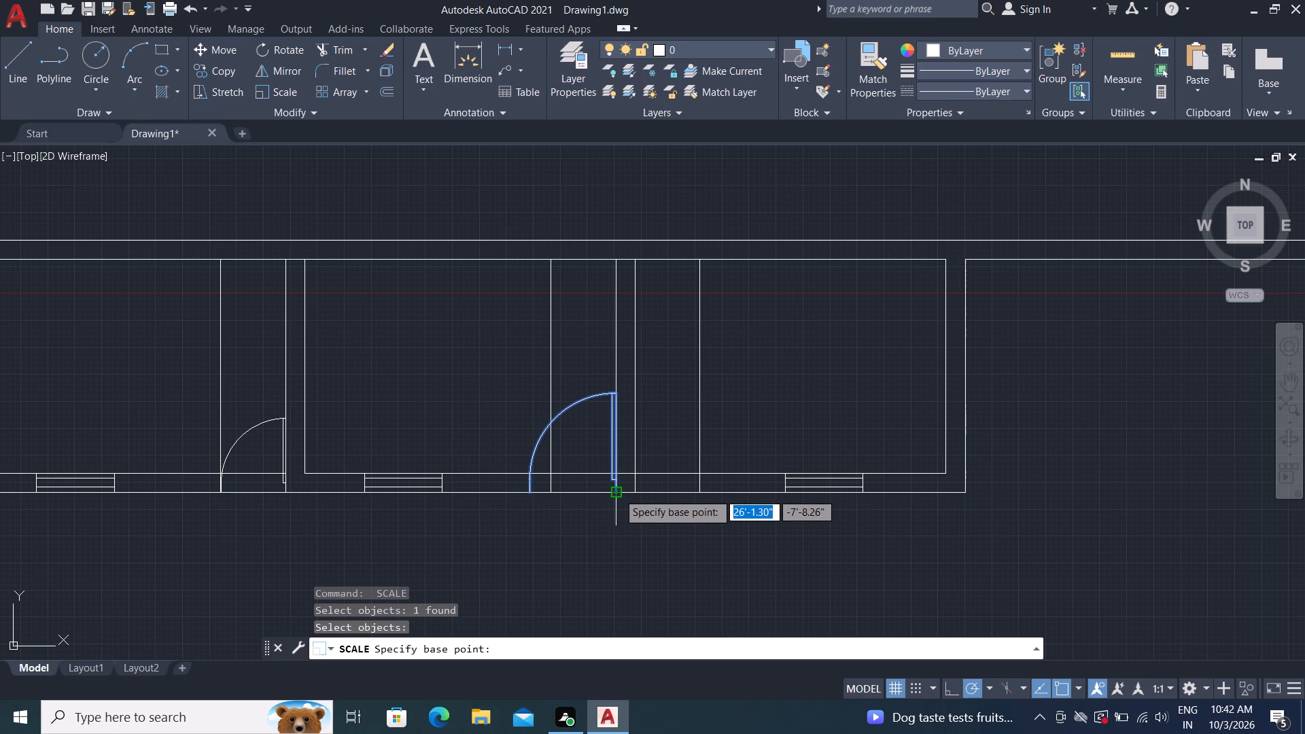
click(616, 491)
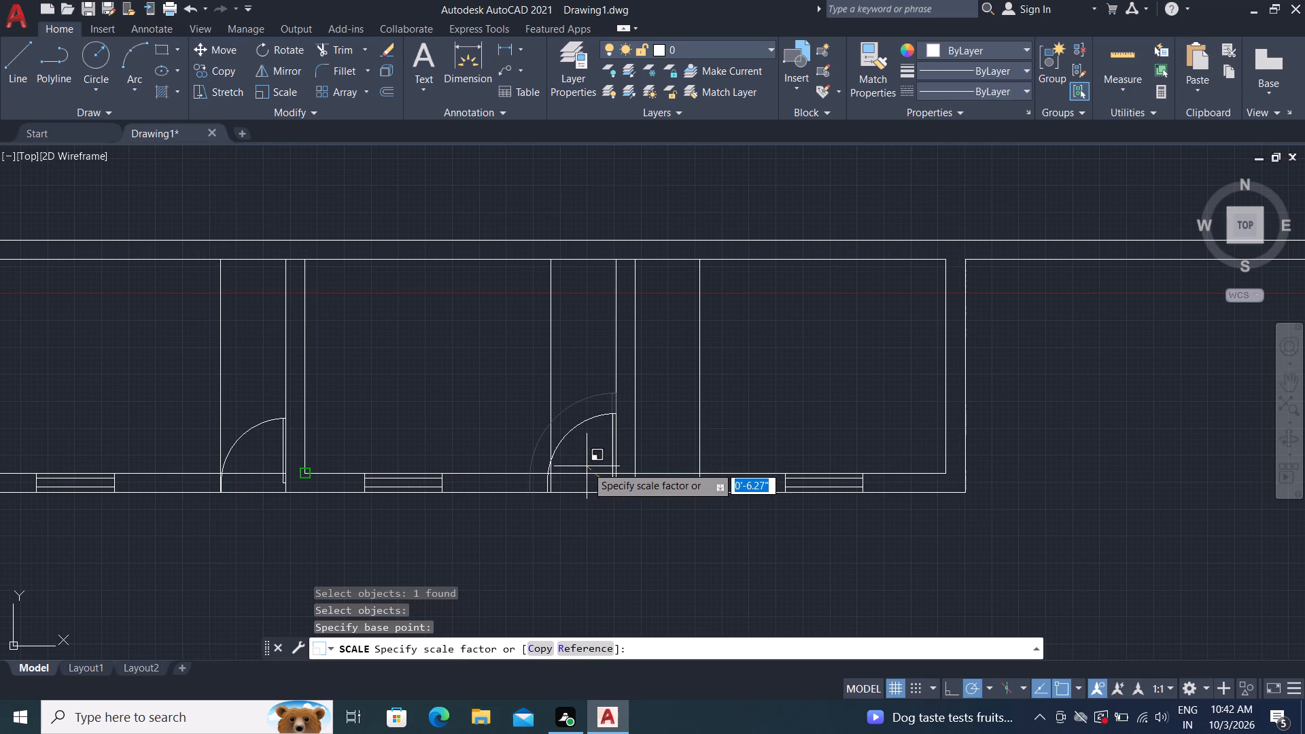
scroll(590, 467, up, 2)
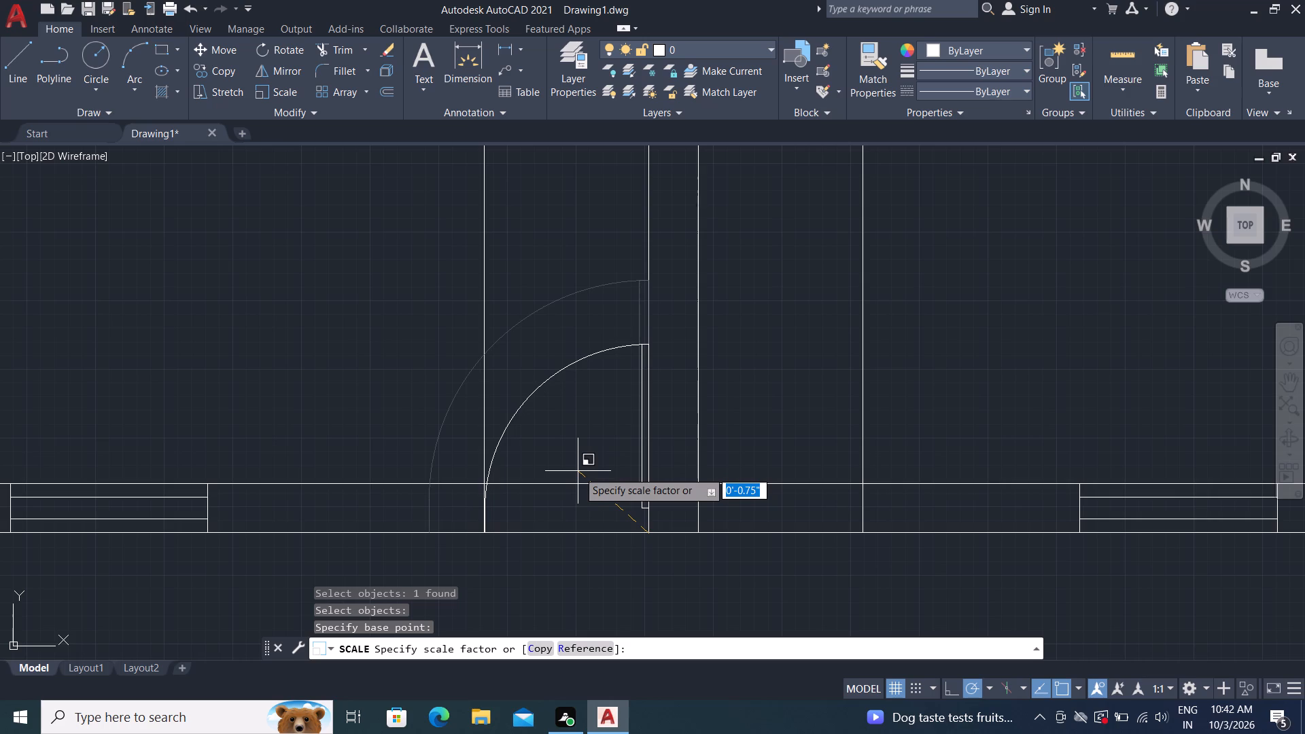
click(578, 471)
Copy the original unmirrored door by its hinge endpoint to the partition-side lower corner of the third room's opening.
scroll(271, 519, down, 3)
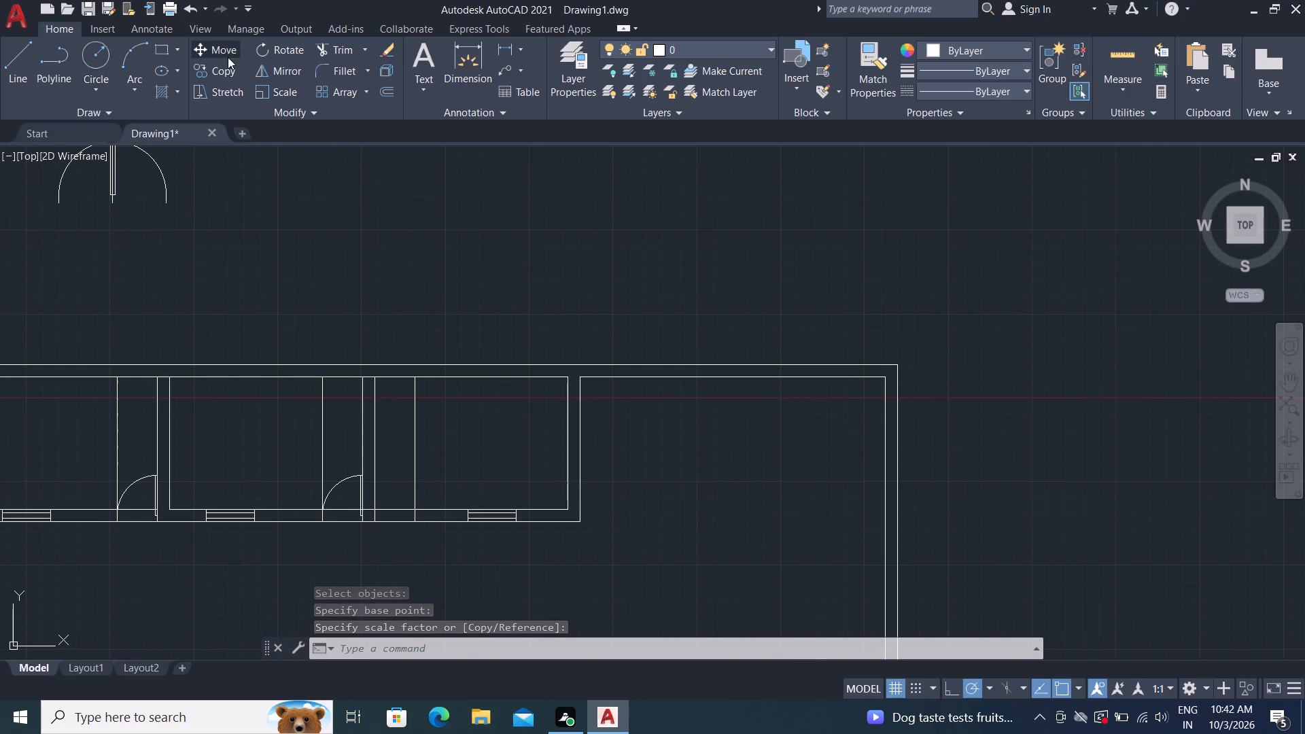
click(203, 65)
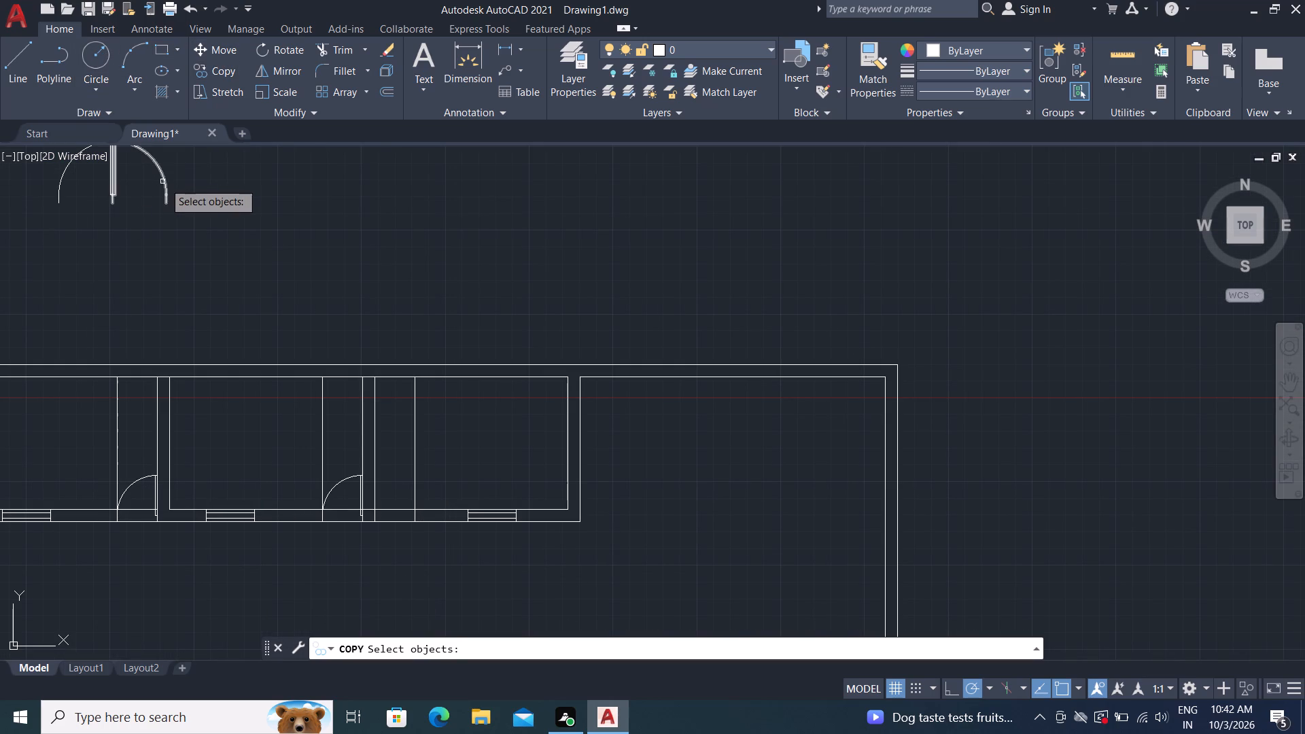
click(164, 182)
right_click(162, 182)
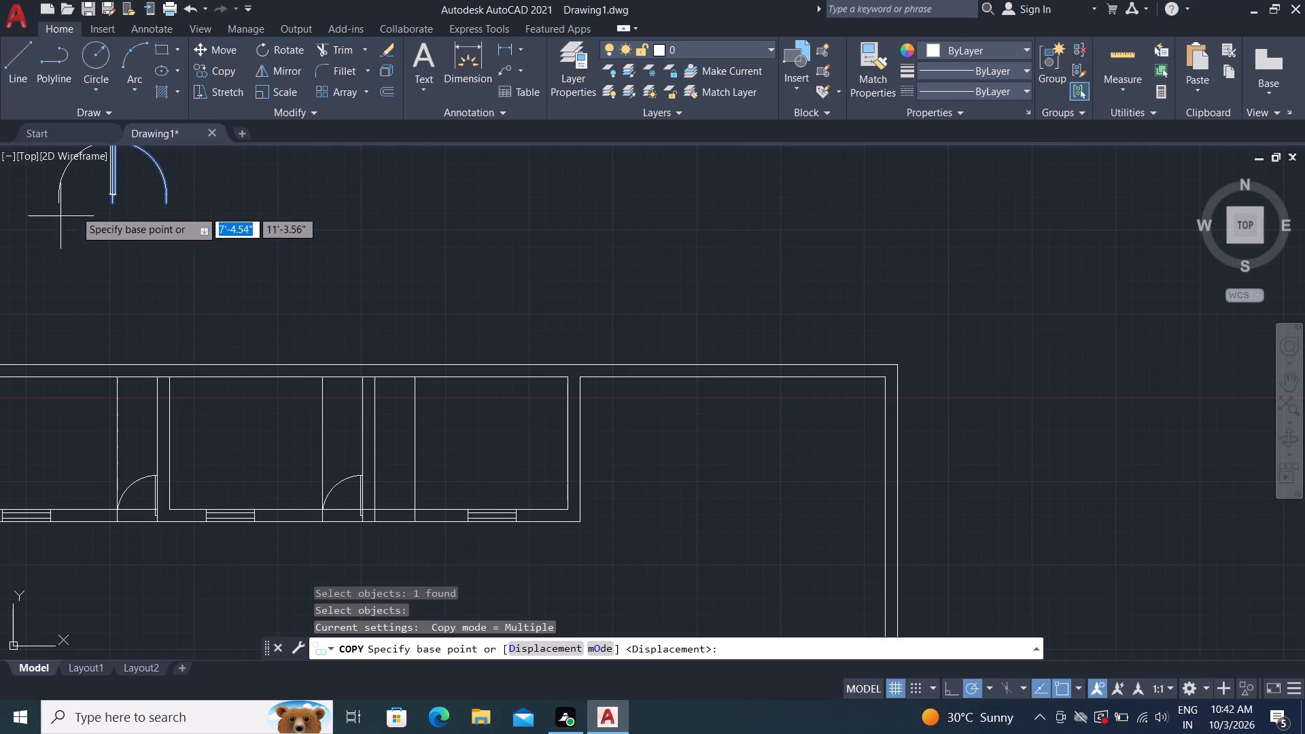
scroll(99, 205, up, 1)
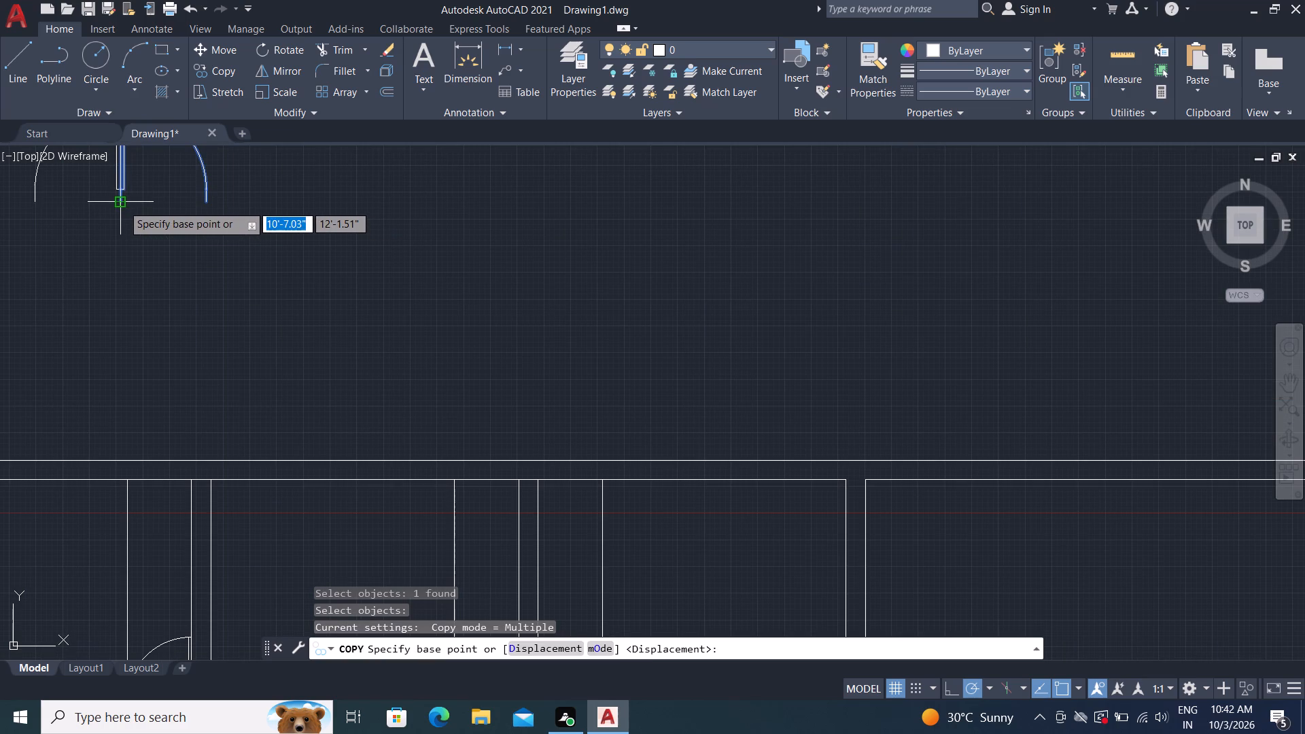
click(122, 203)
scroll(237, 236, down, 3)
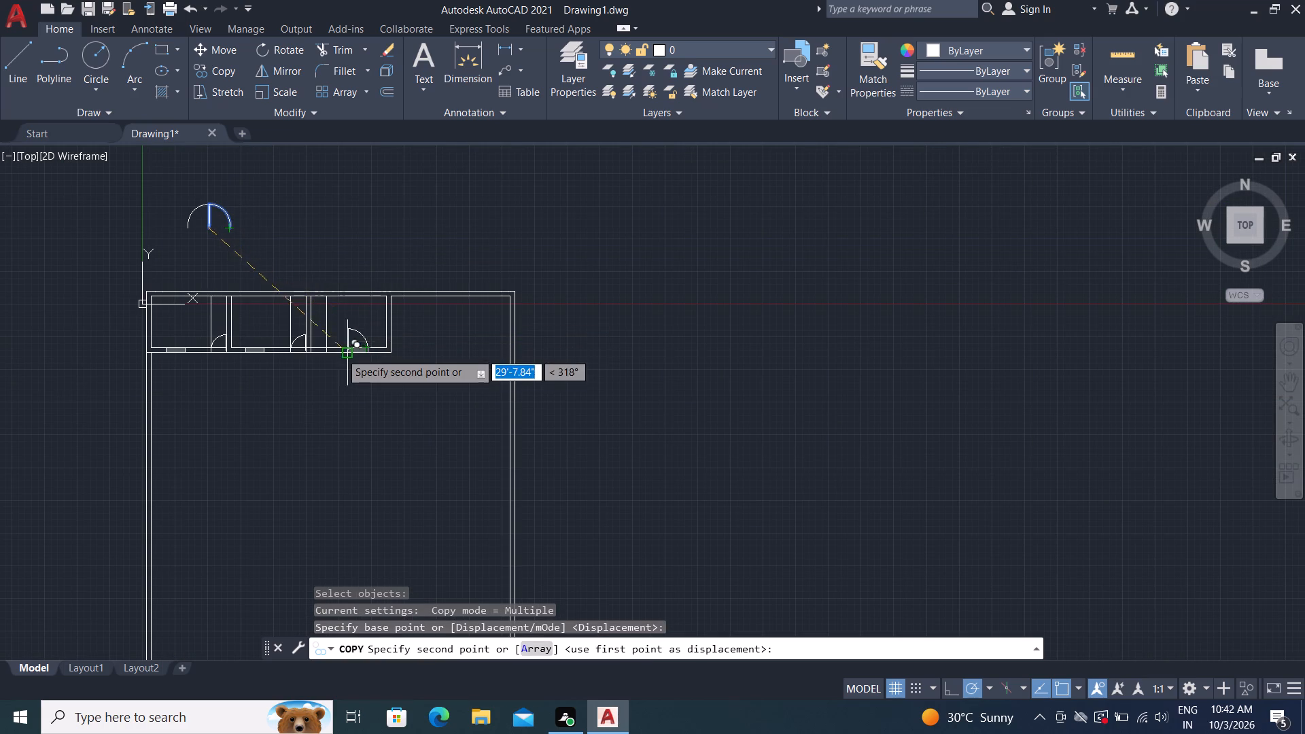
scroll(341, 353, up, 4)
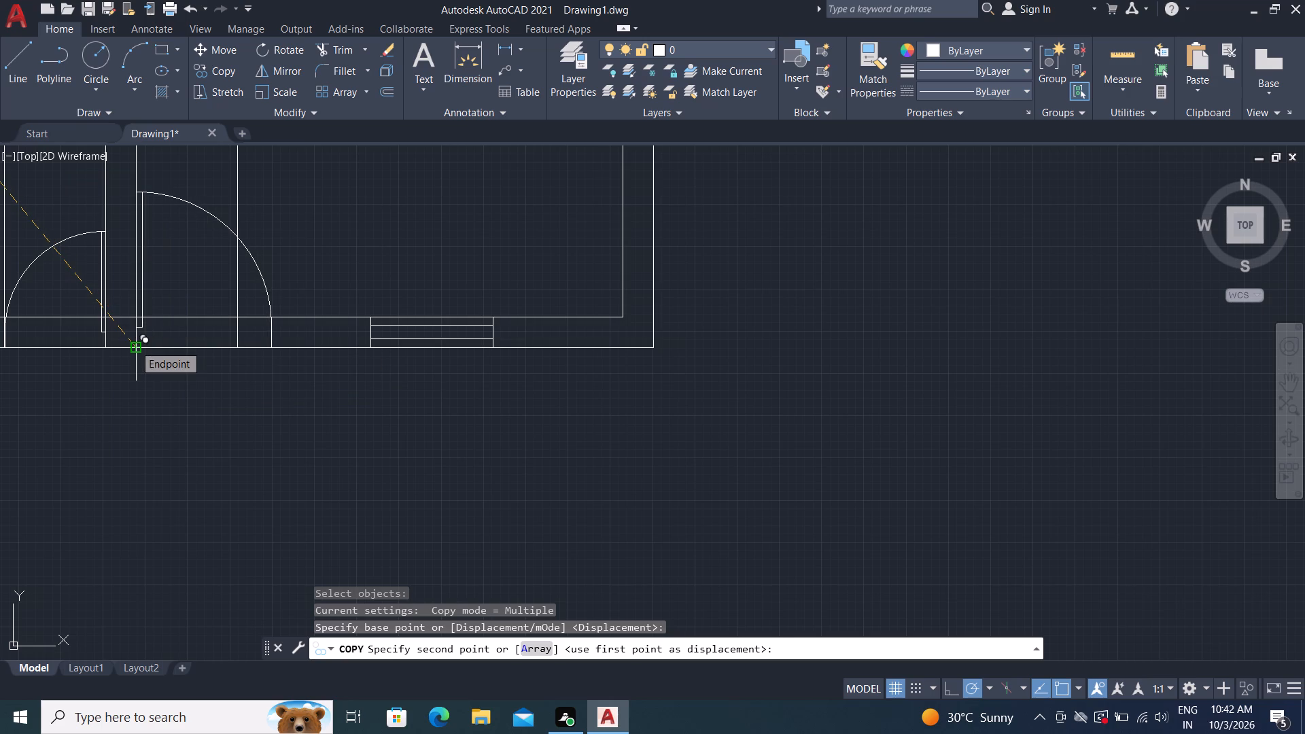
click(134, 345)
key(Escape)
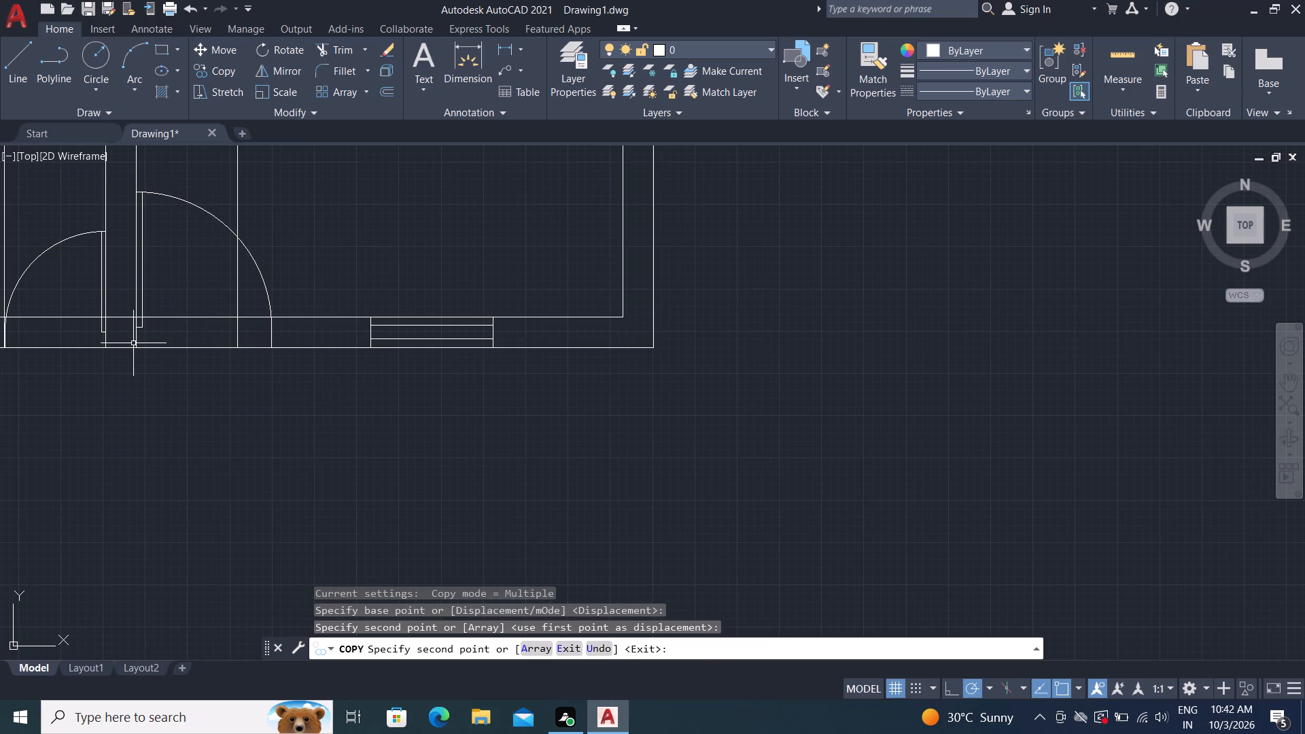
Scale the third room's door by about 0.74 about its hinge endpoint to fit the opening's width.
text(SC)
key(space)
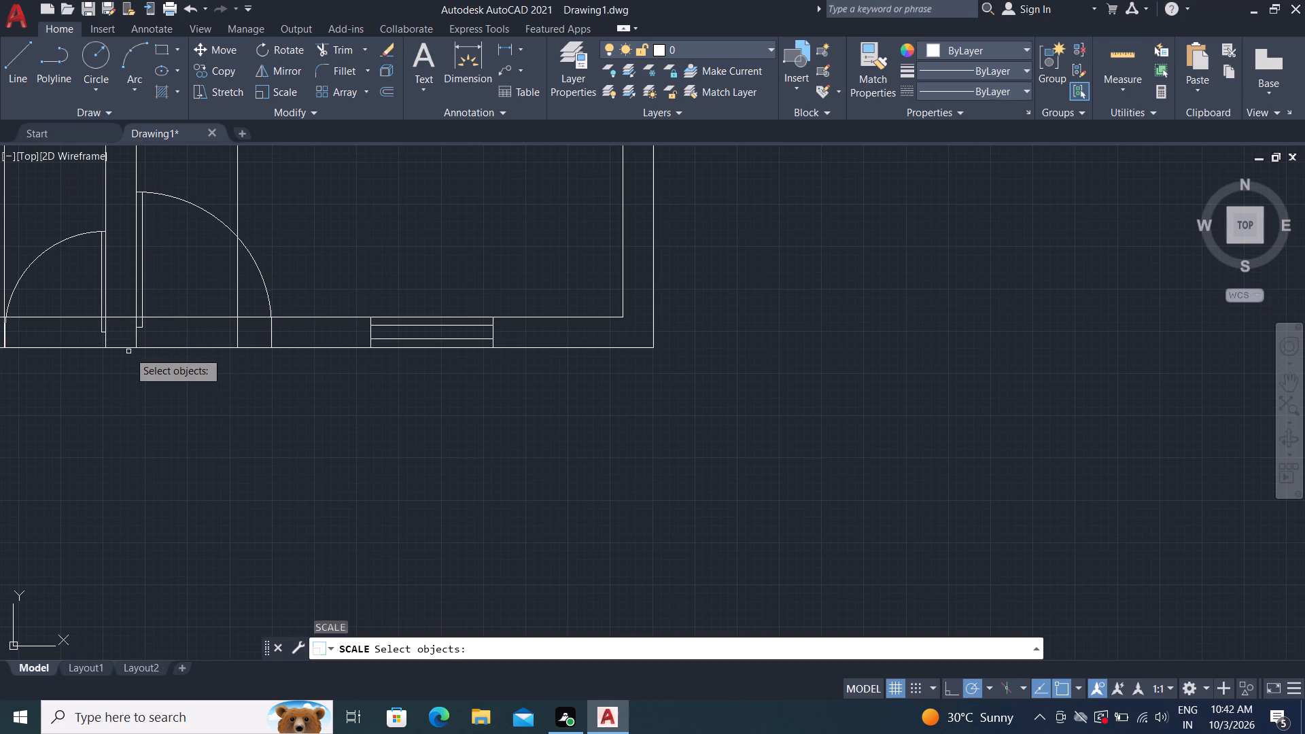
click(141, 287)
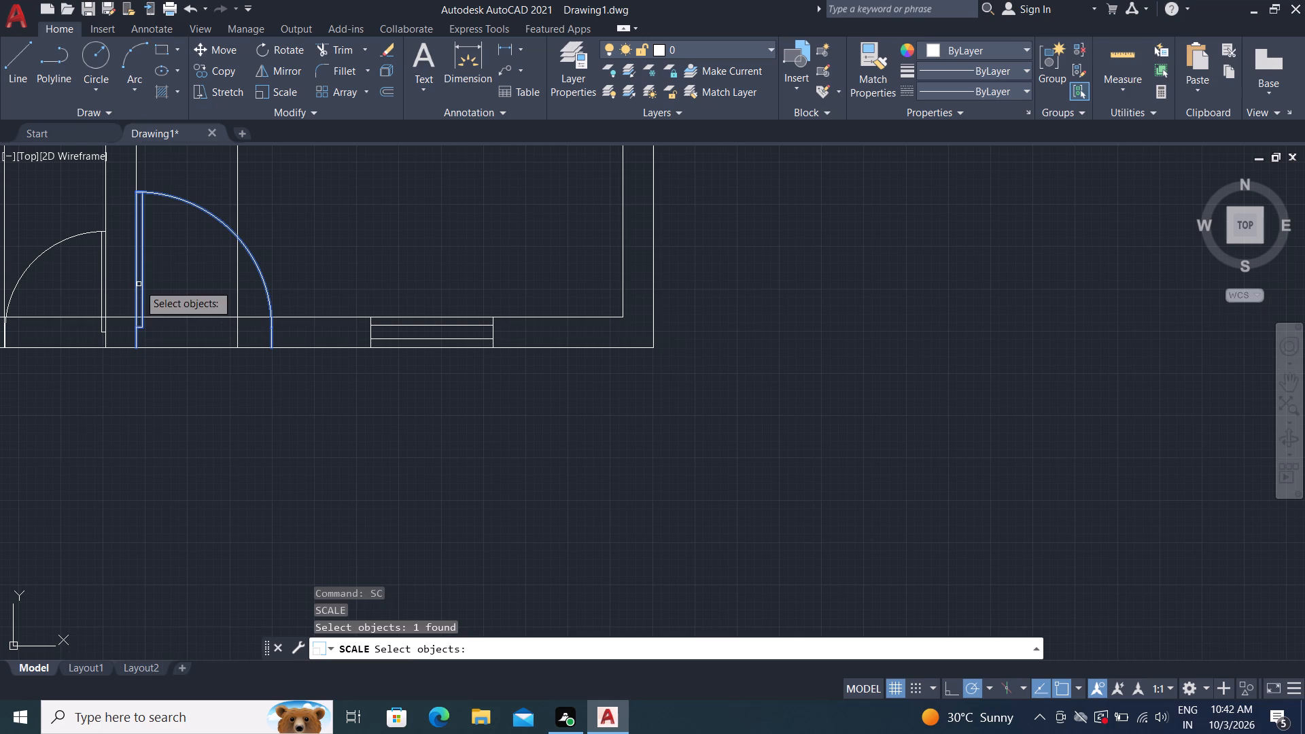
right_click(139, 283)
click(139, 347)
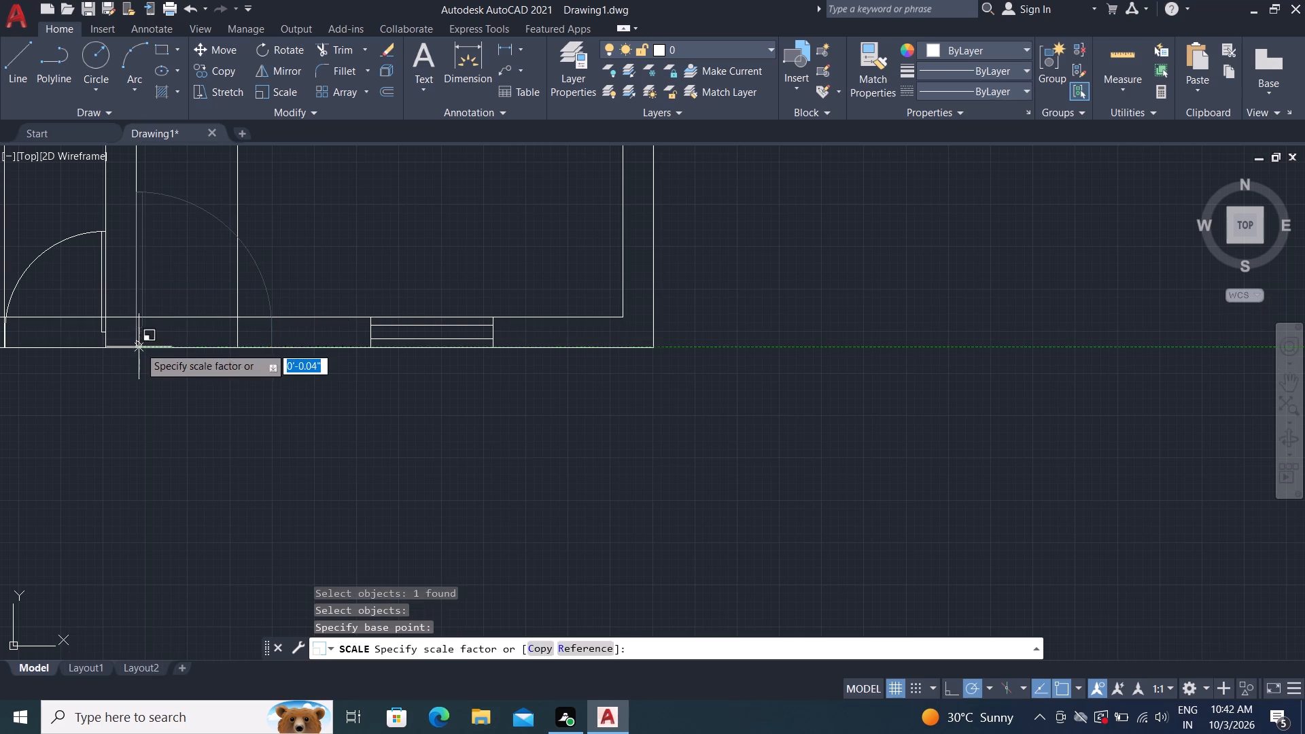
click(165, 298)
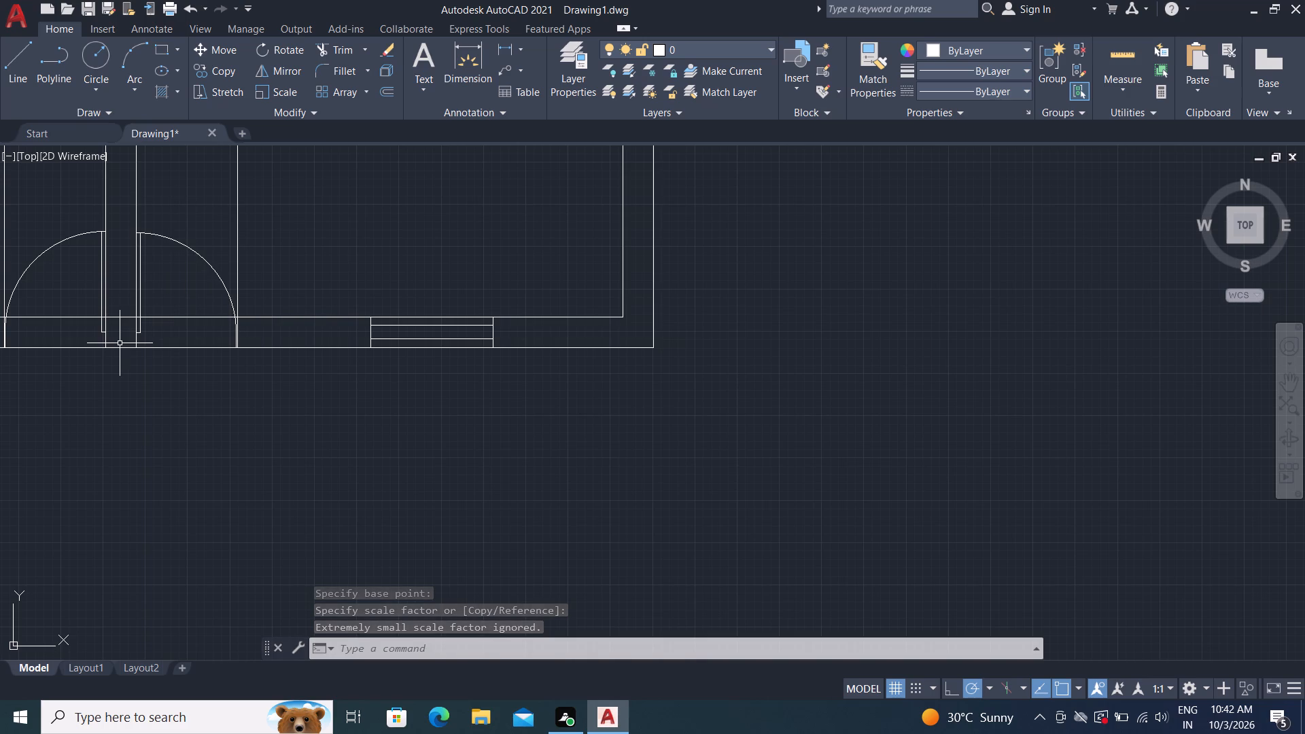
Erase the three vertical guide lines marking the door openings in the first, second and third rooms.
scroll(155, 315, down, 1)
middle_drag(168, 287, 175, 300)
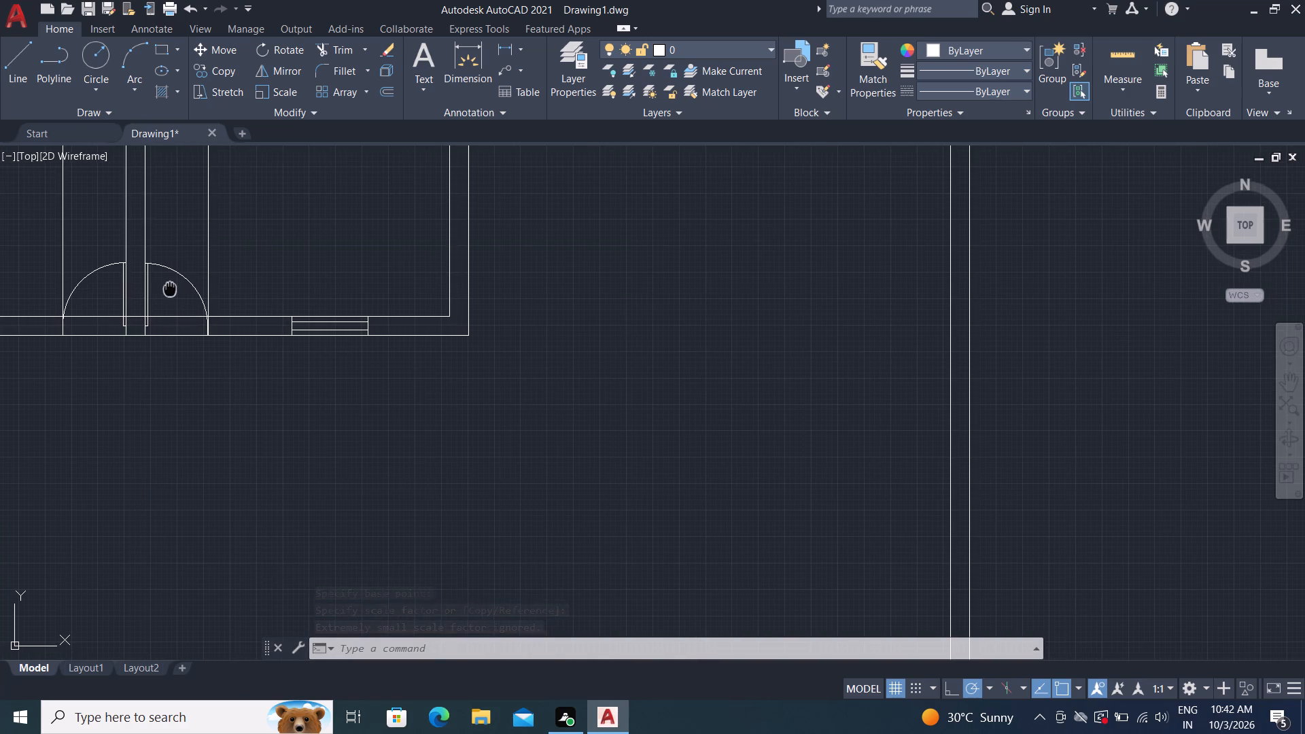
middle_drag(175, 300, 232, 434)
click(272, 336)
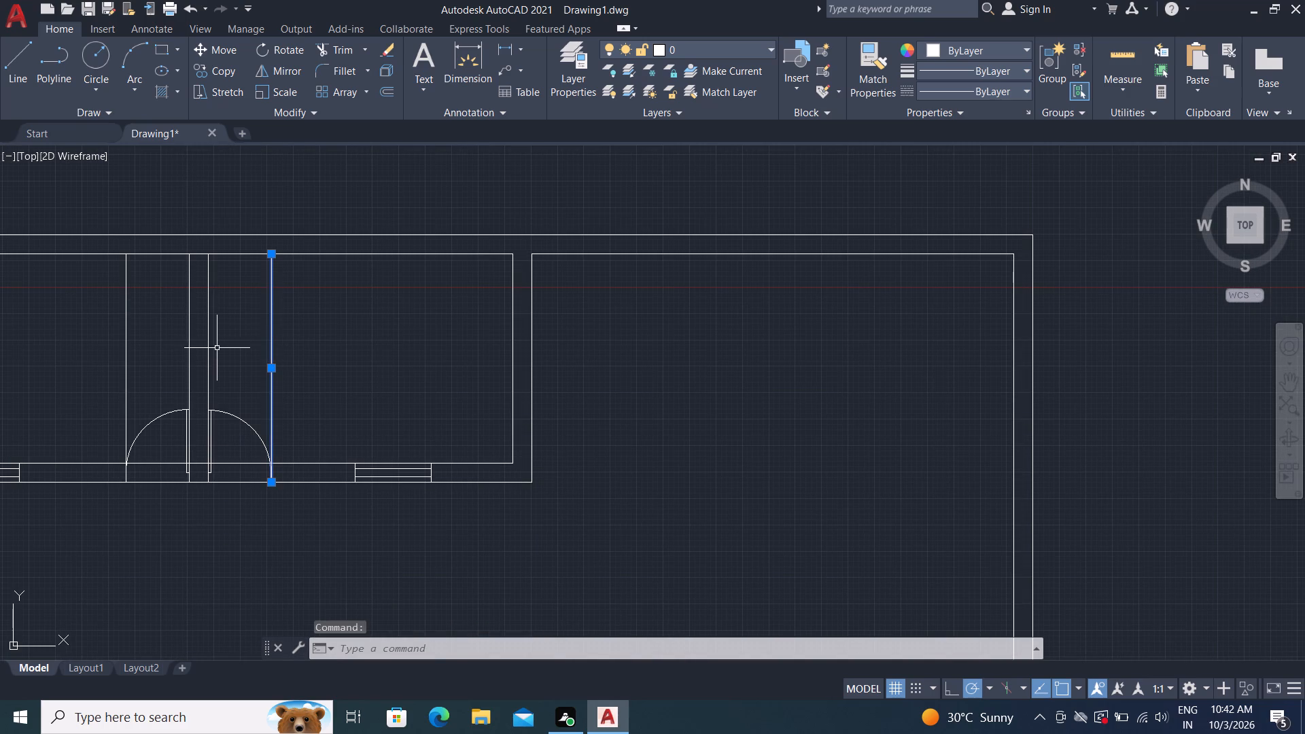
click(124, 345)
middle_drag(2, 411, 942, 381)
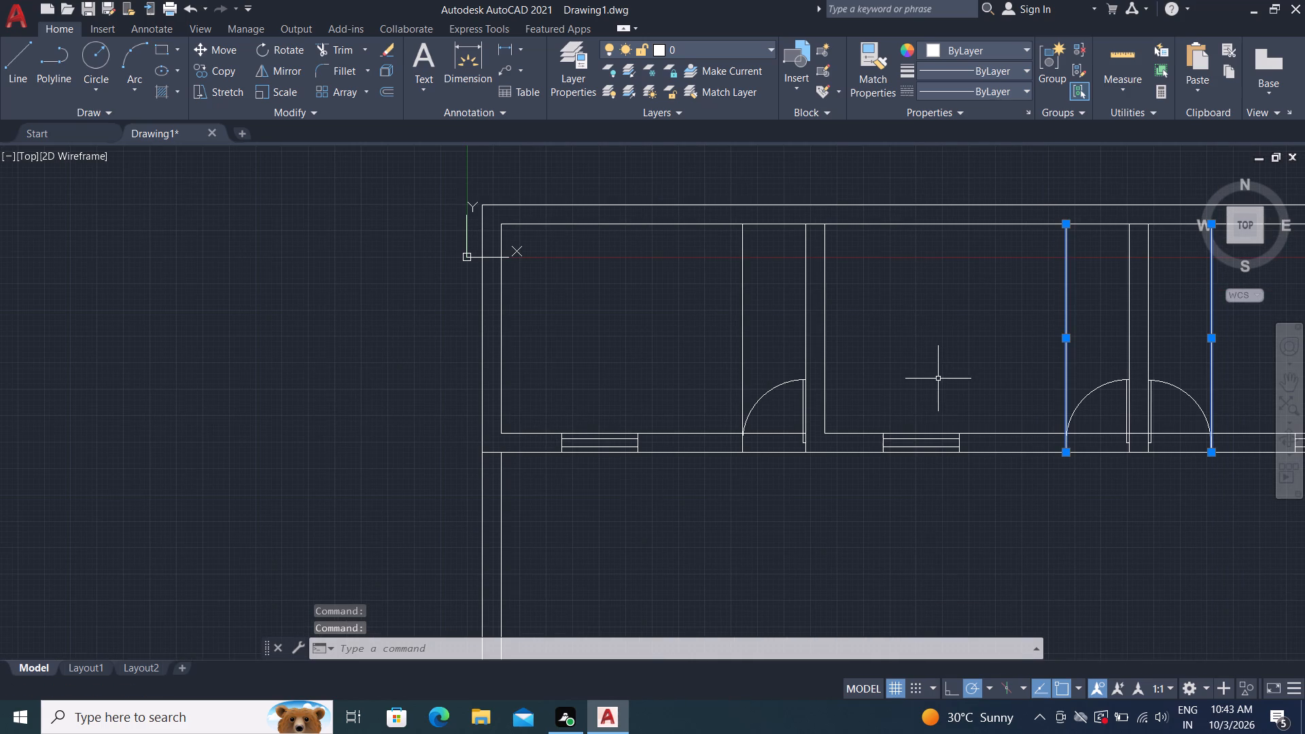
click(743, 266)
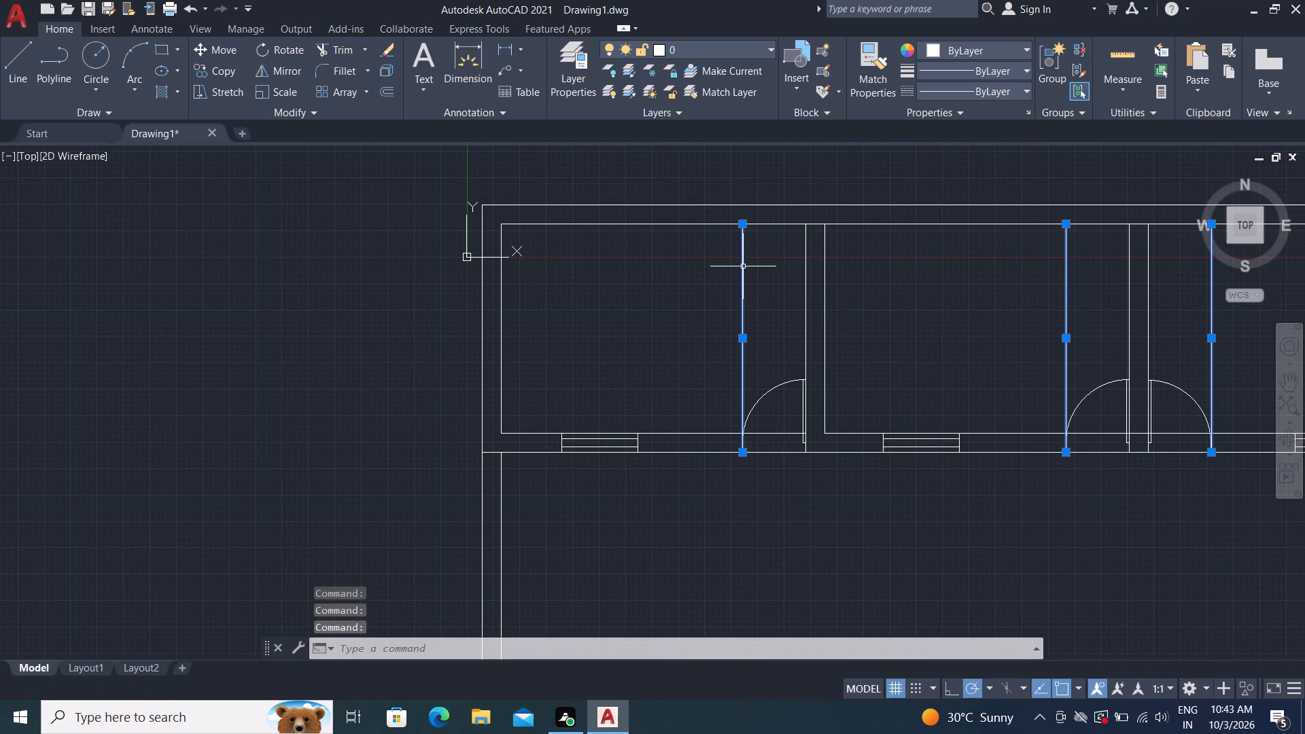
key(Delete)
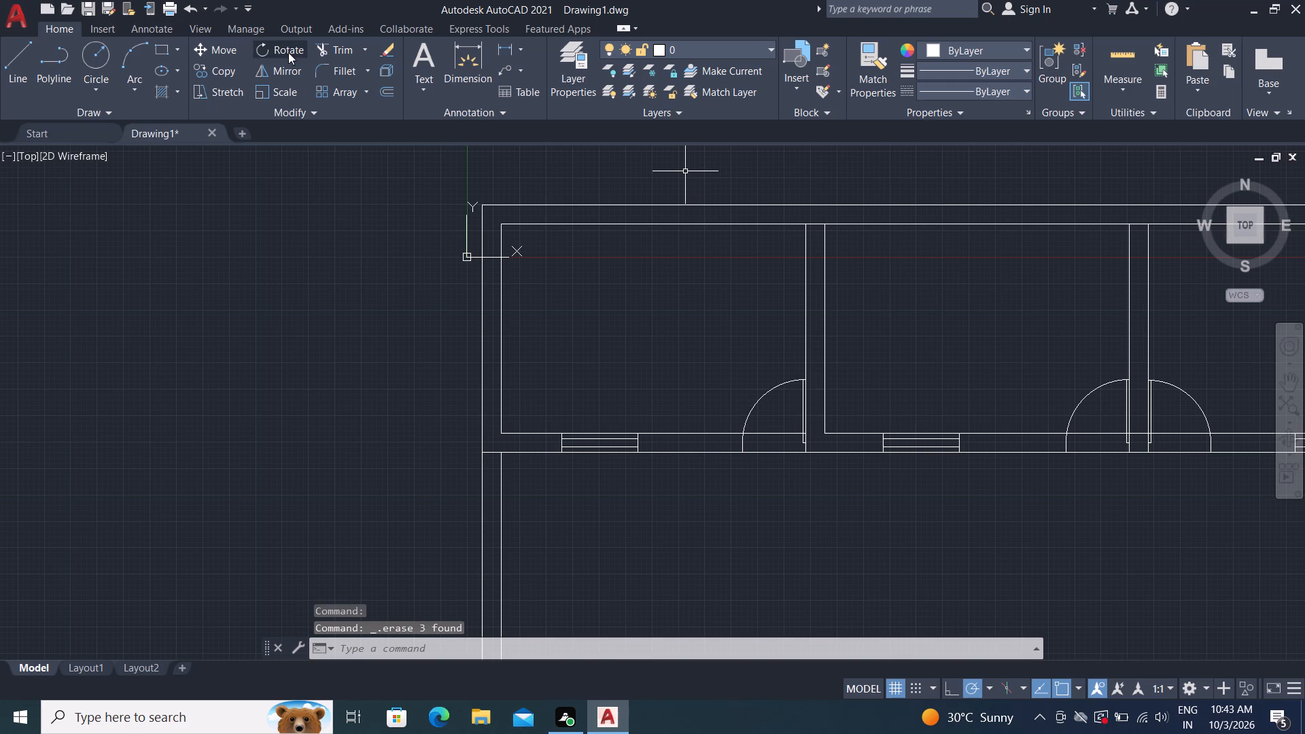
Trim the inner wall line across the first room's door opening, including the short piece inside the door leaf.
click(317, 41)
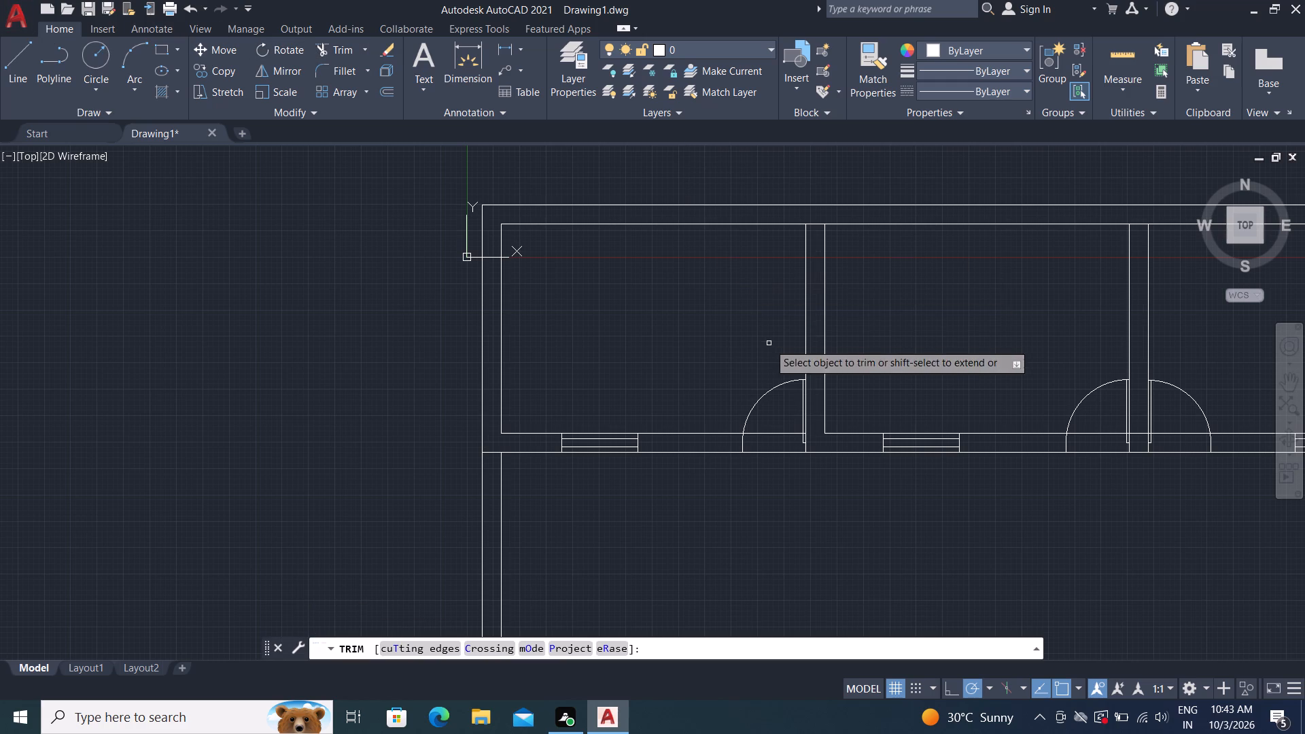
middle_drag(394, 349, 254, 330)
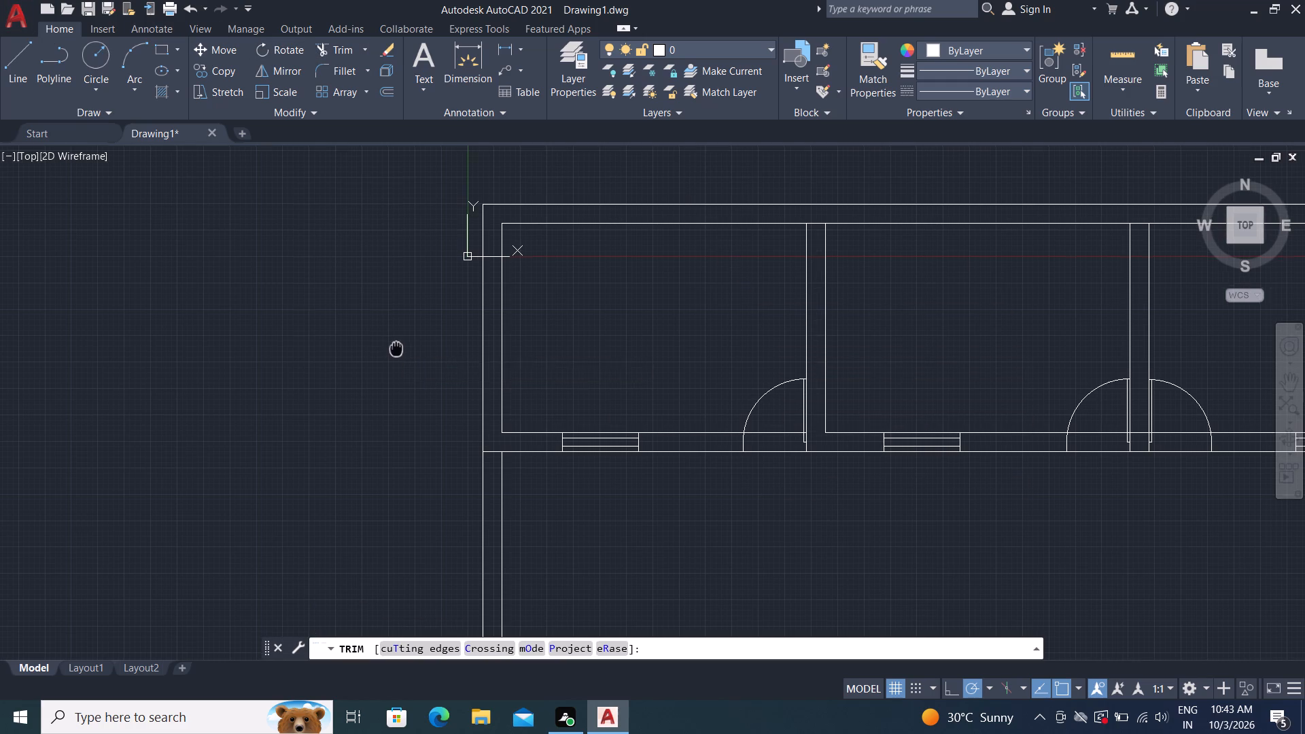
middle_drag(254, 330, 154, 298)
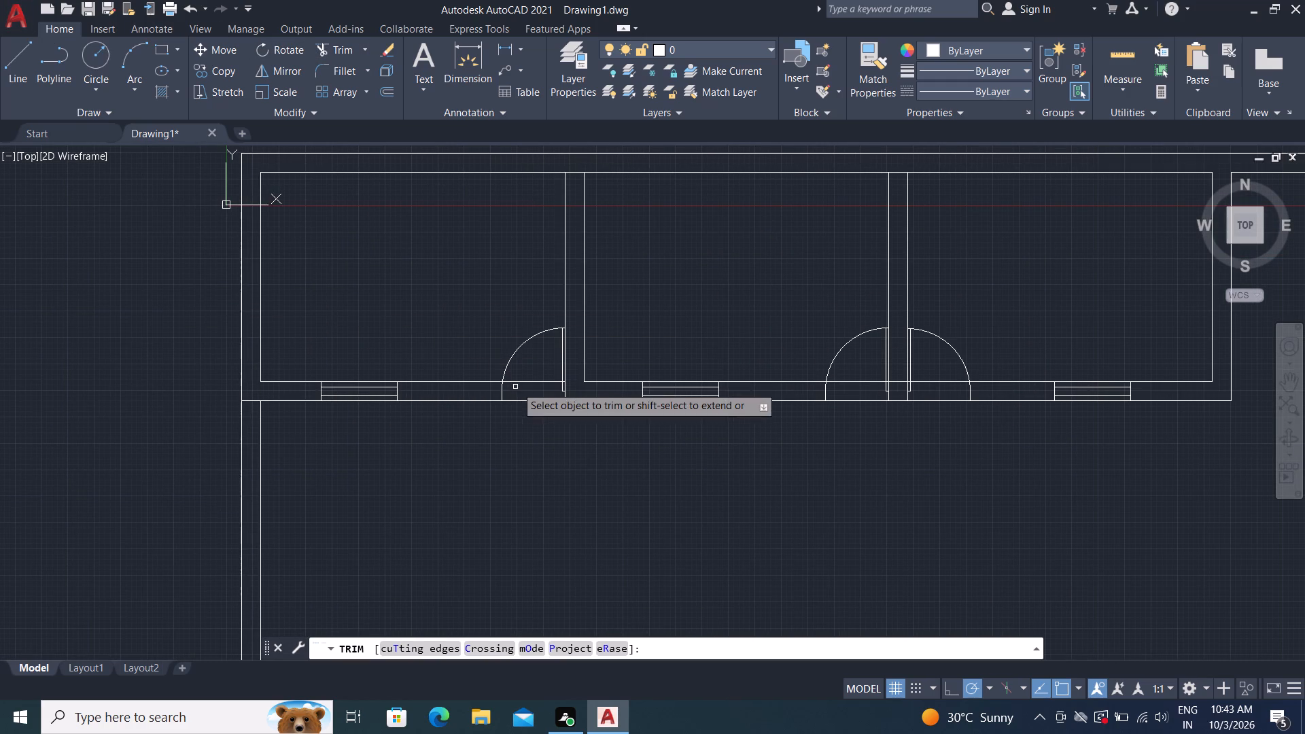
click(539, 380)
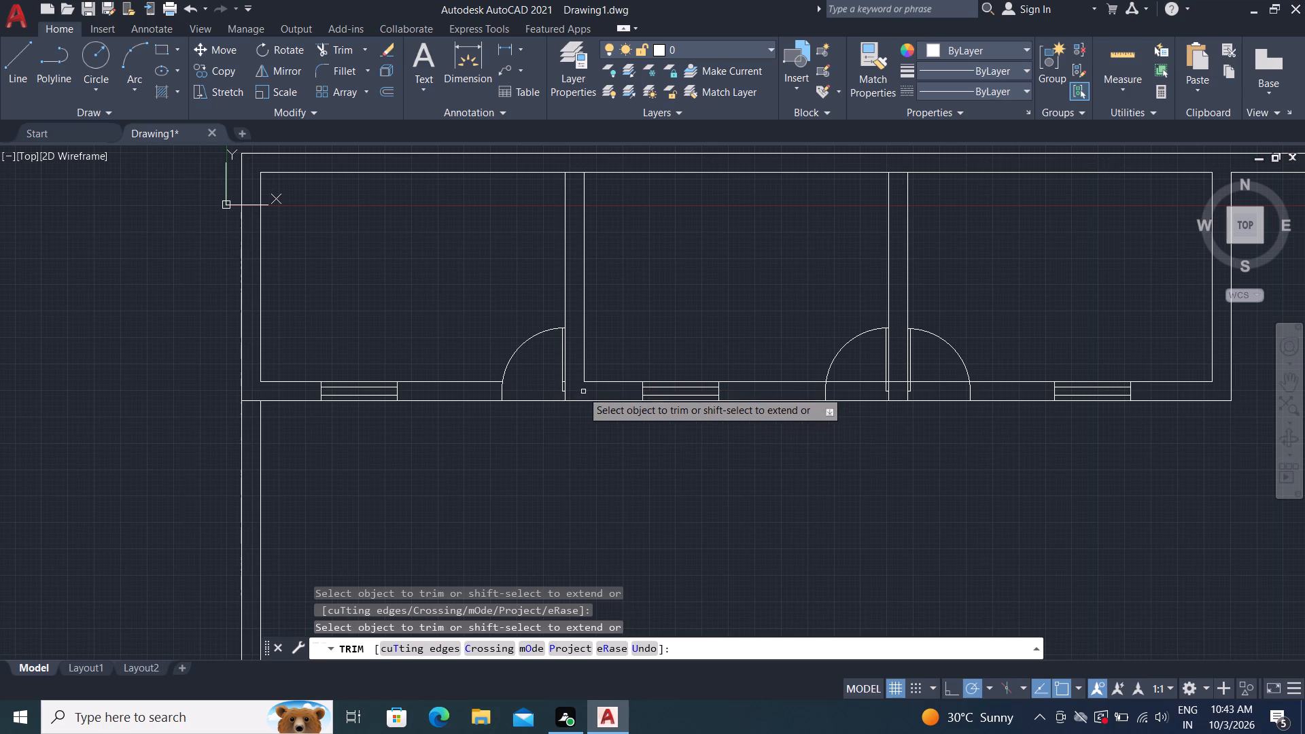
scroll(561, 381, up, 7)
click(563, 394)
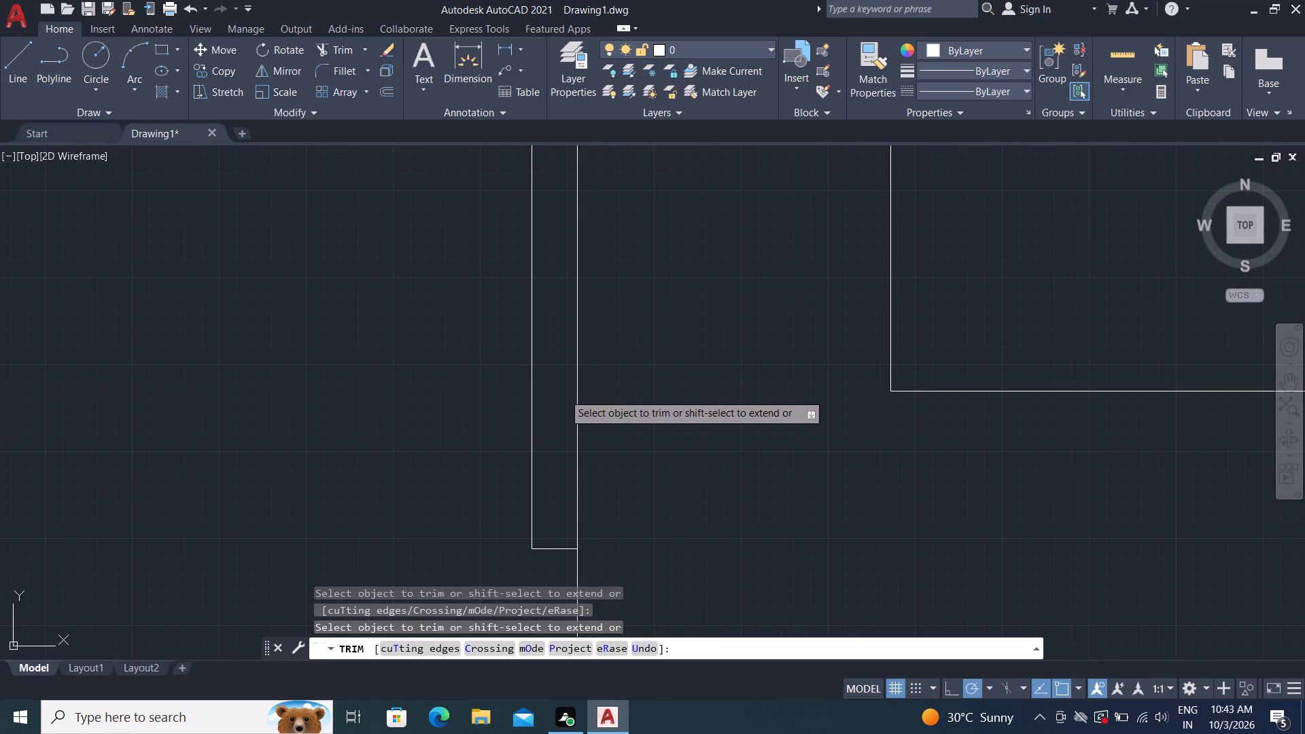
scroll(315, 288, down, 6)
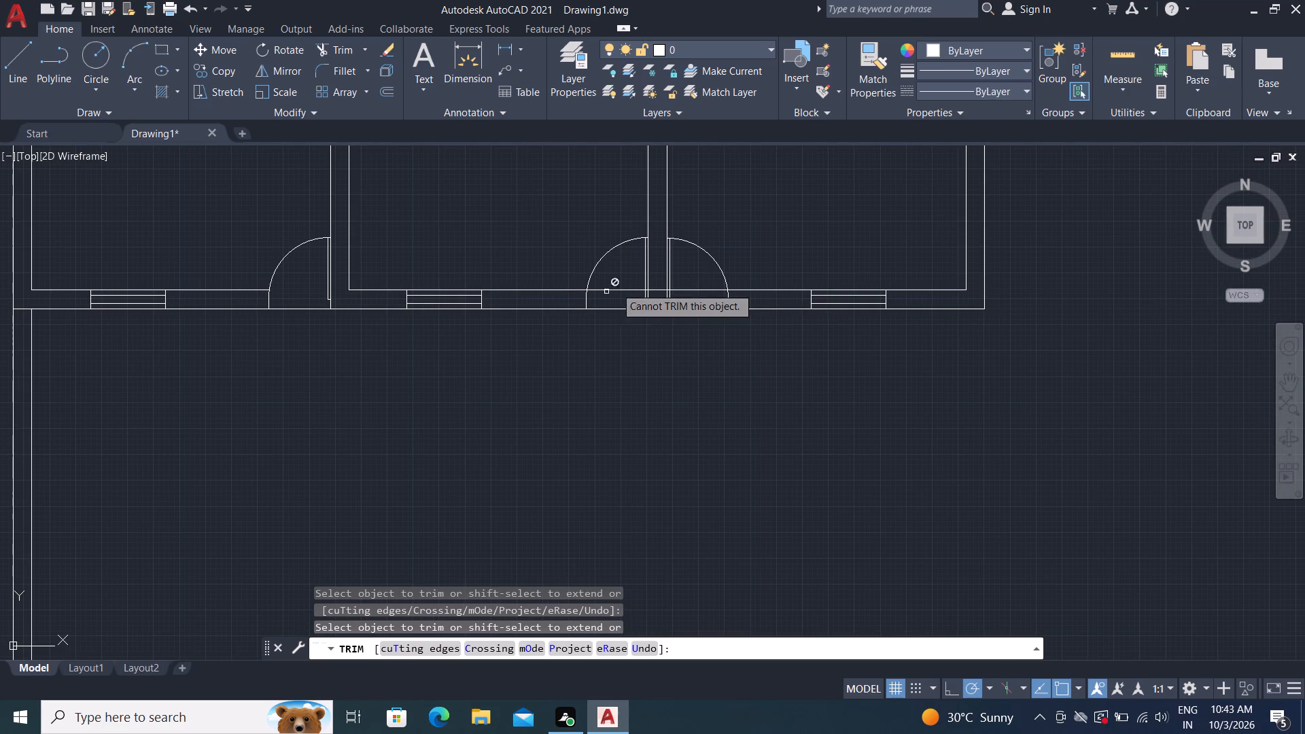
Trim the inner wall line across the second room's door opening, its door leaf and the adjoining partition's thickness.
click(627, 292)
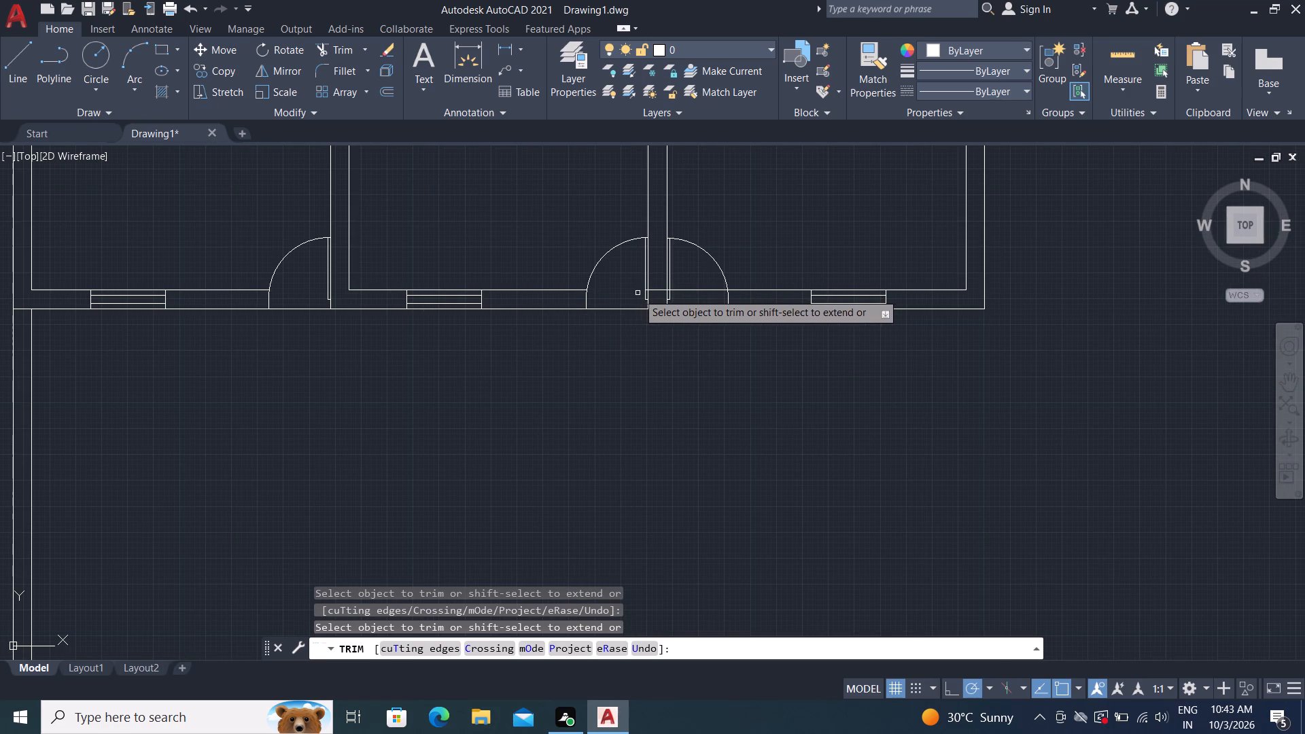
scroll(640, 293, up, 5)
click(664, 259)
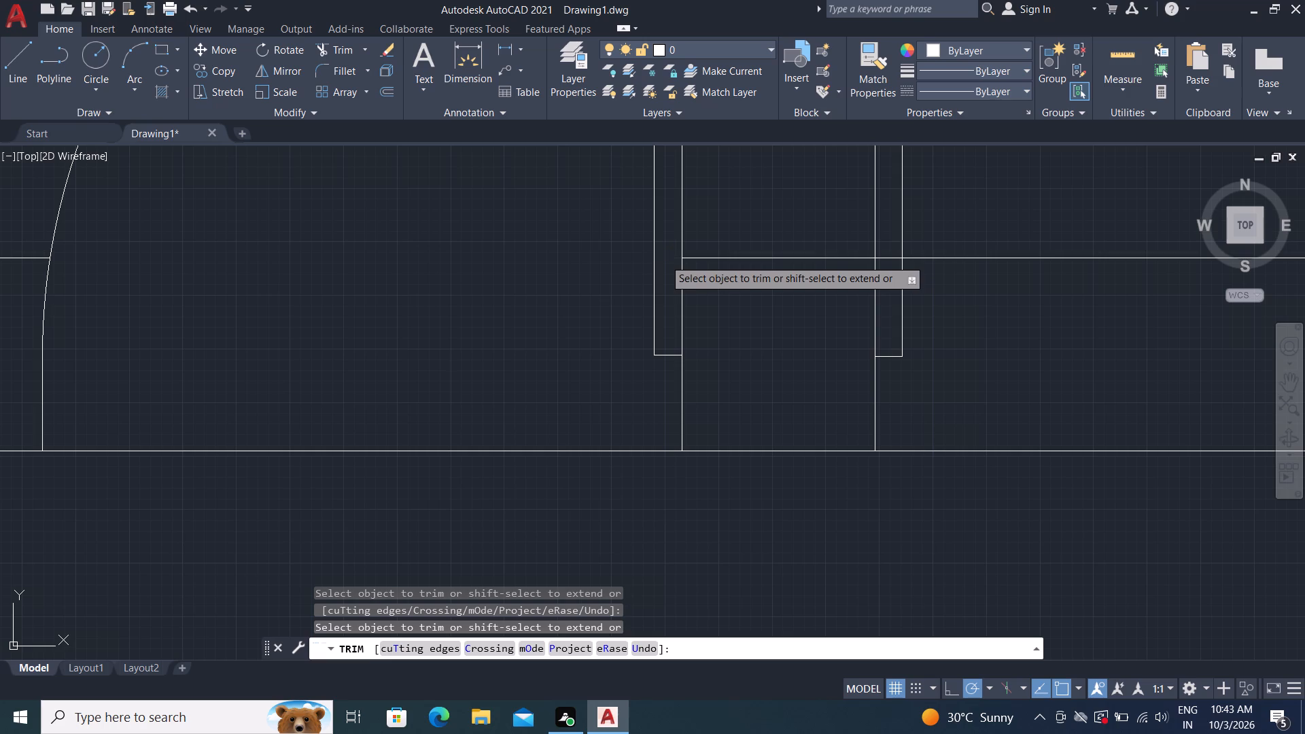
scroll(510, 284, down, 1)
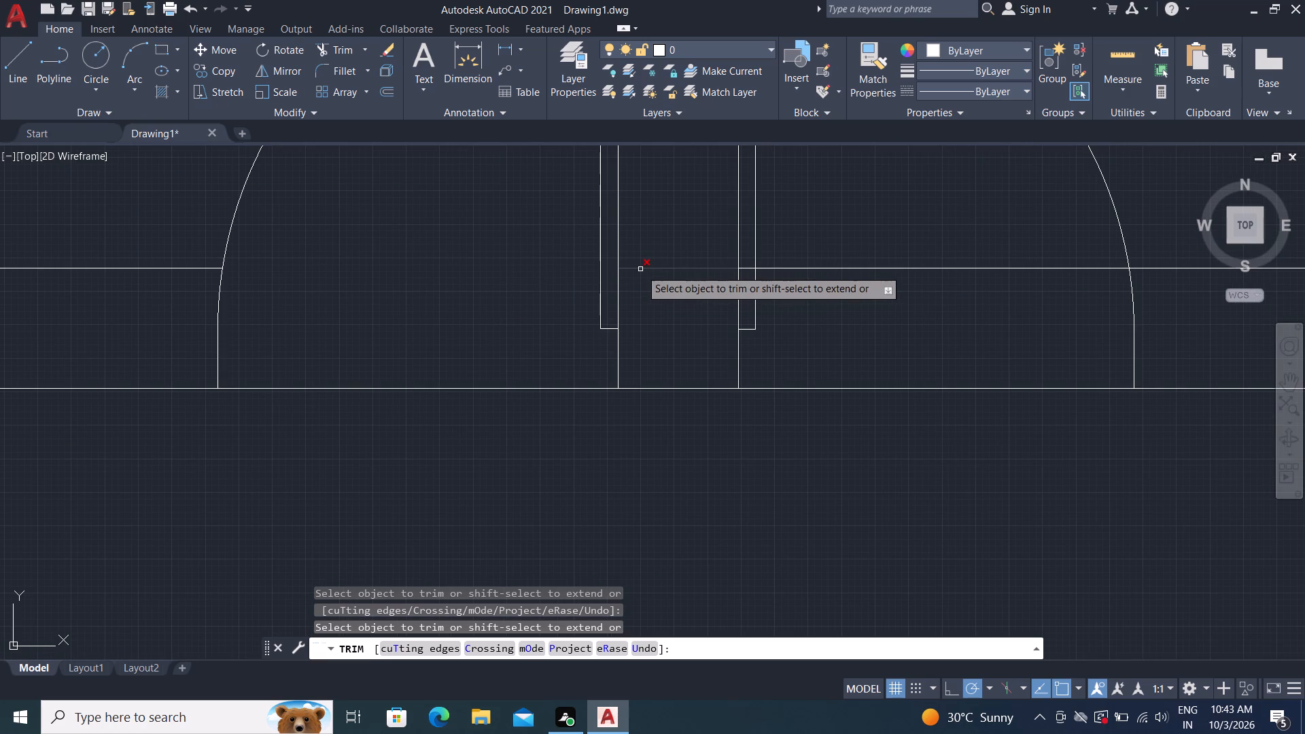
click(640, 268)
scroll(307, 261, down, 1)
Trim the inner wall line across the third room's door opening, including the short piece inside the door leaf.
middle_drag(370, 254, 36, 273)
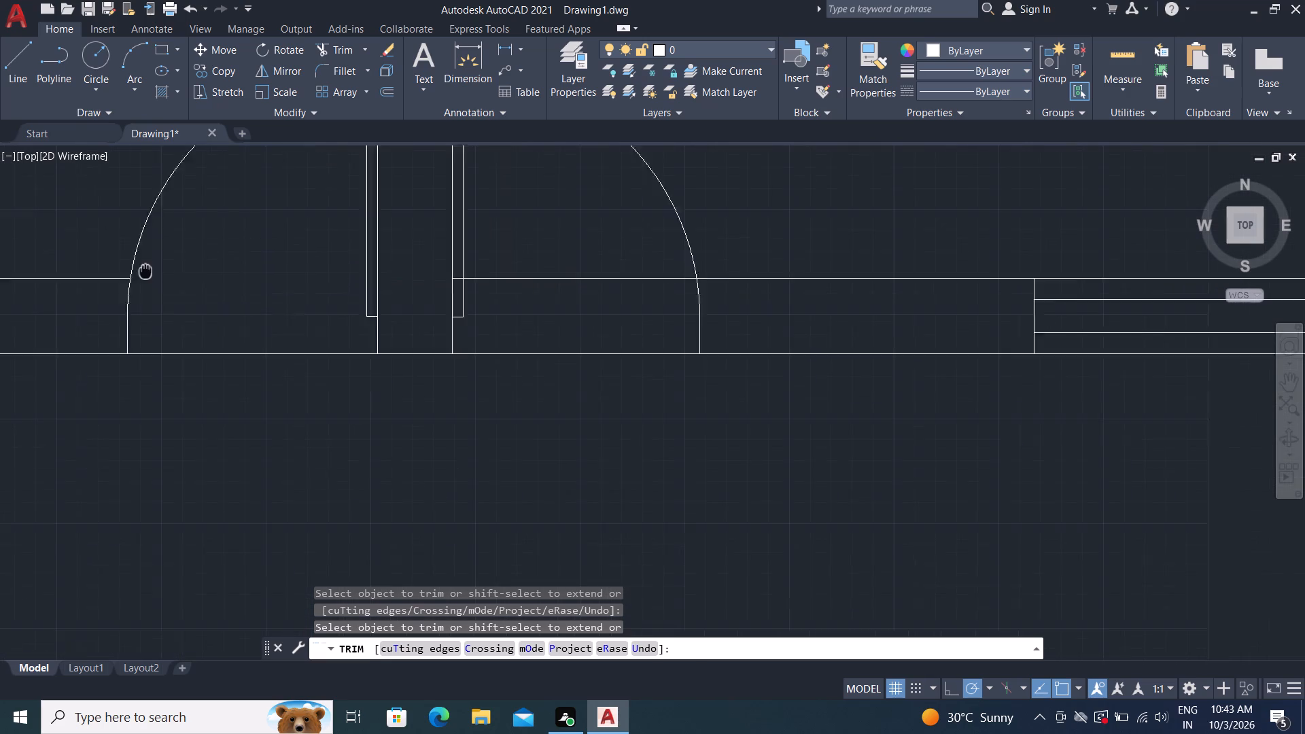
scroll(302, 295, up, 2)
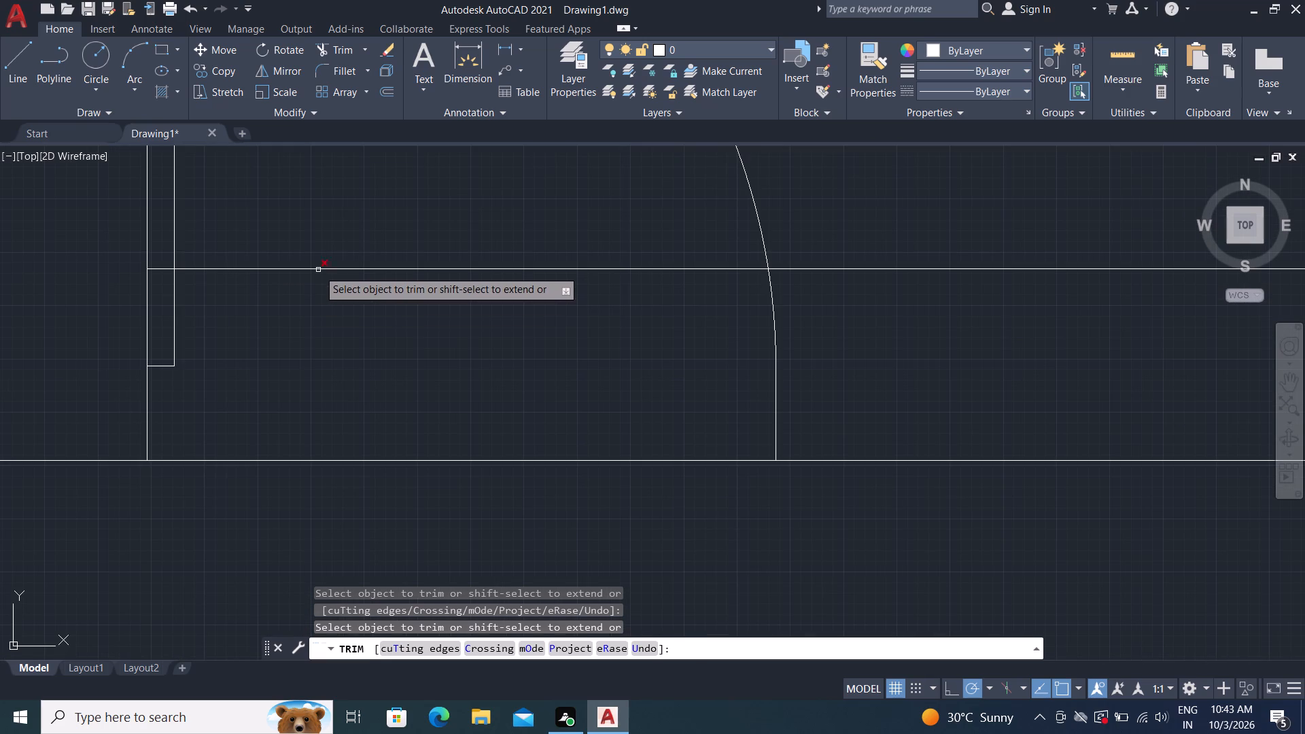
click(318, 268)
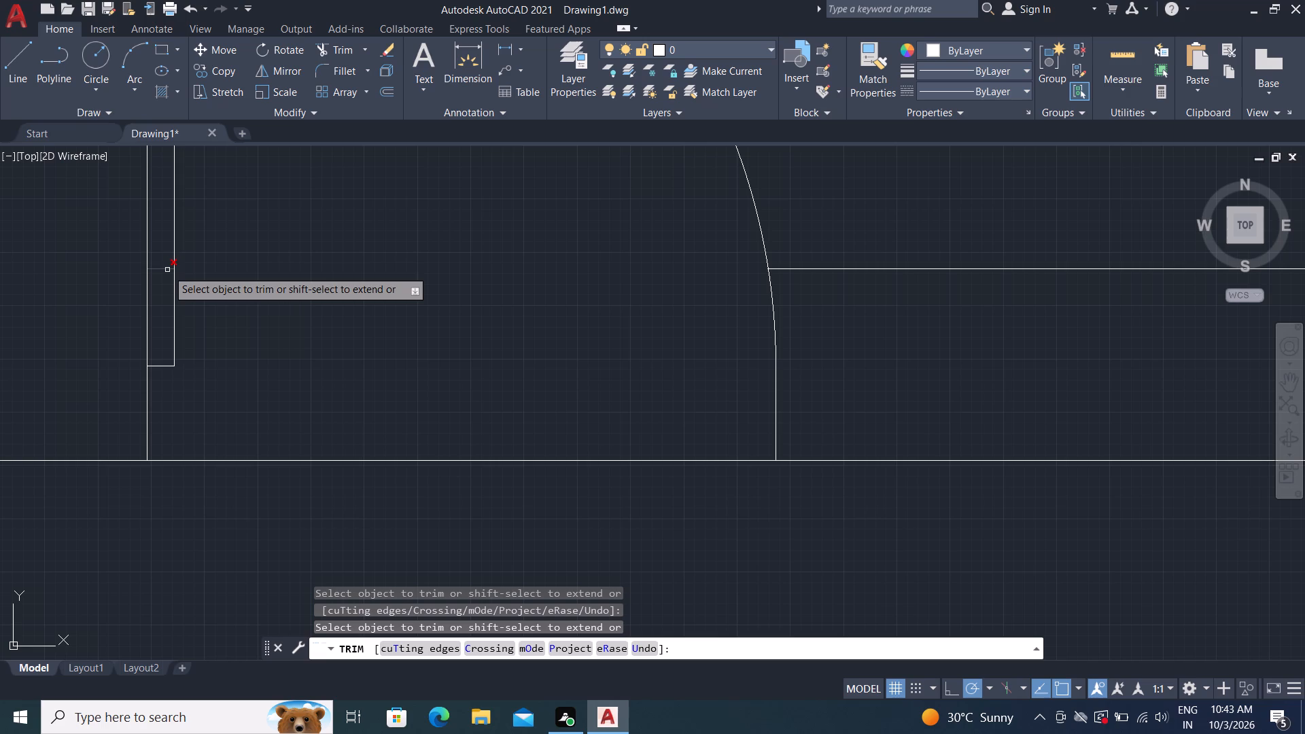
click(154, 271)
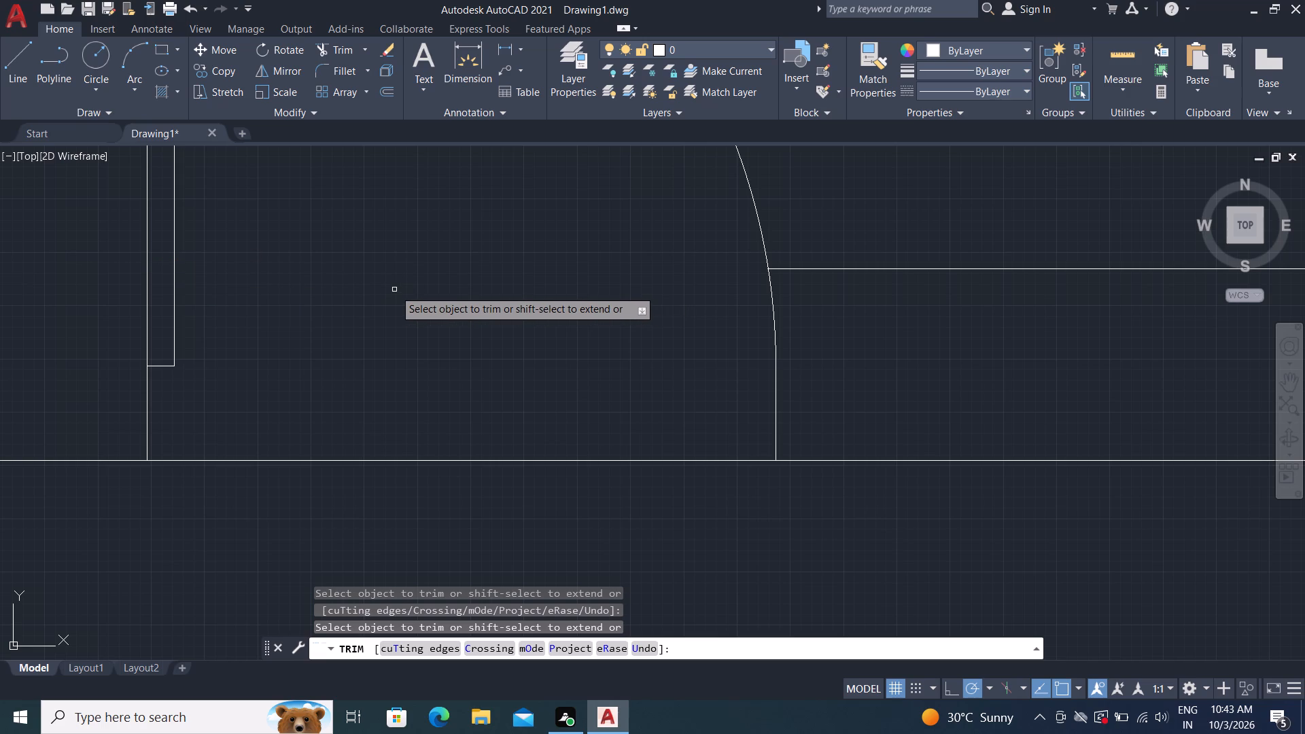
scroll(394, 290, down, 2)
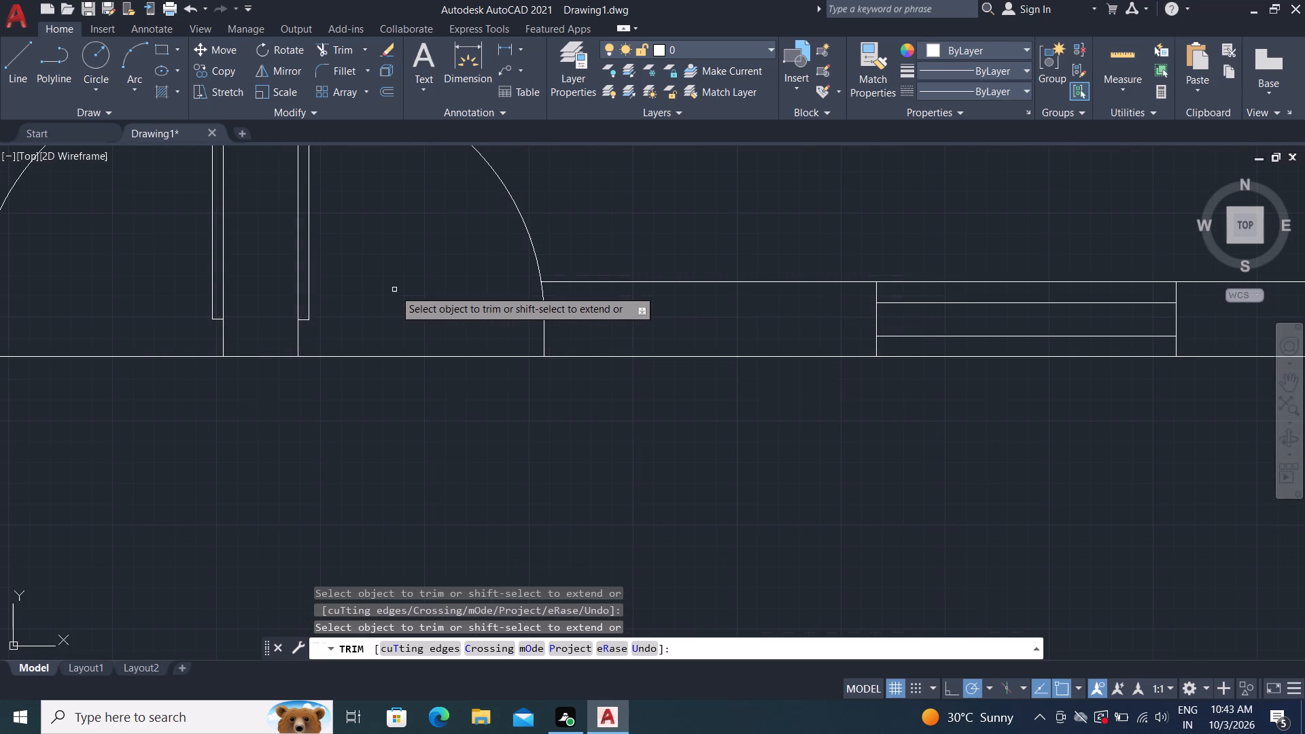
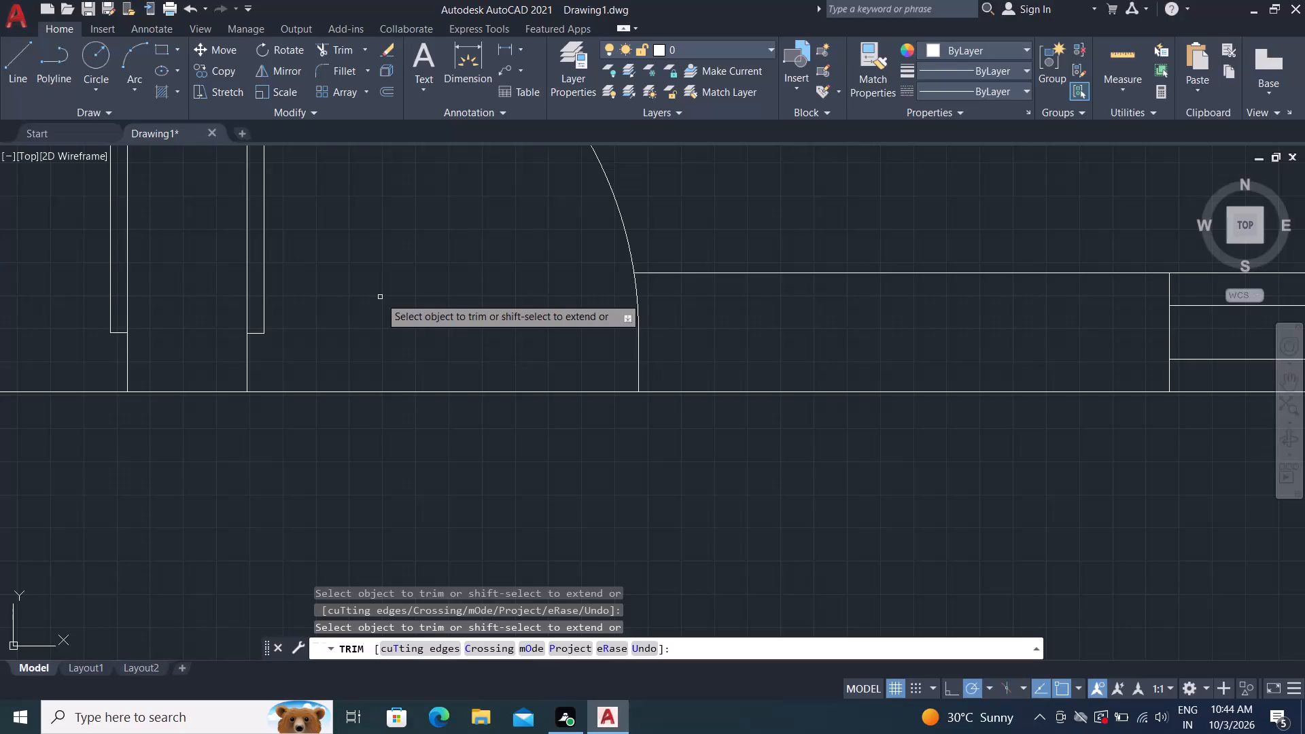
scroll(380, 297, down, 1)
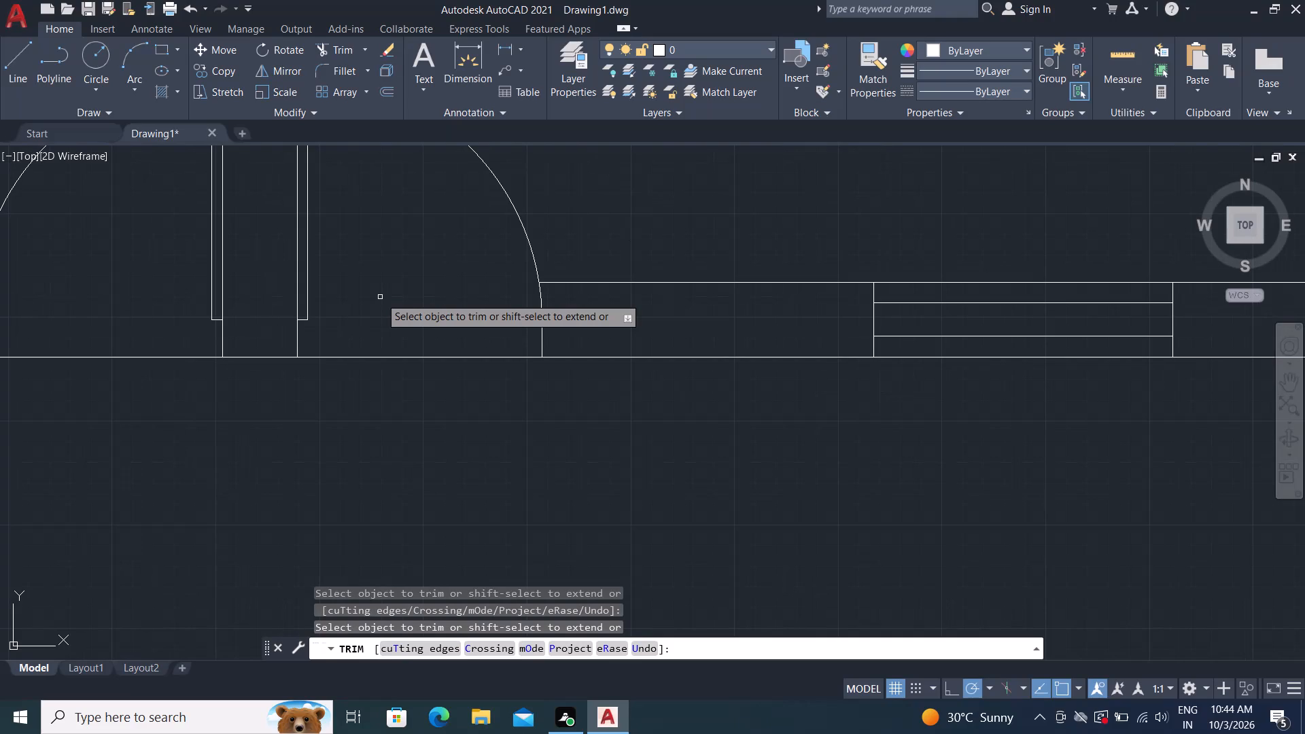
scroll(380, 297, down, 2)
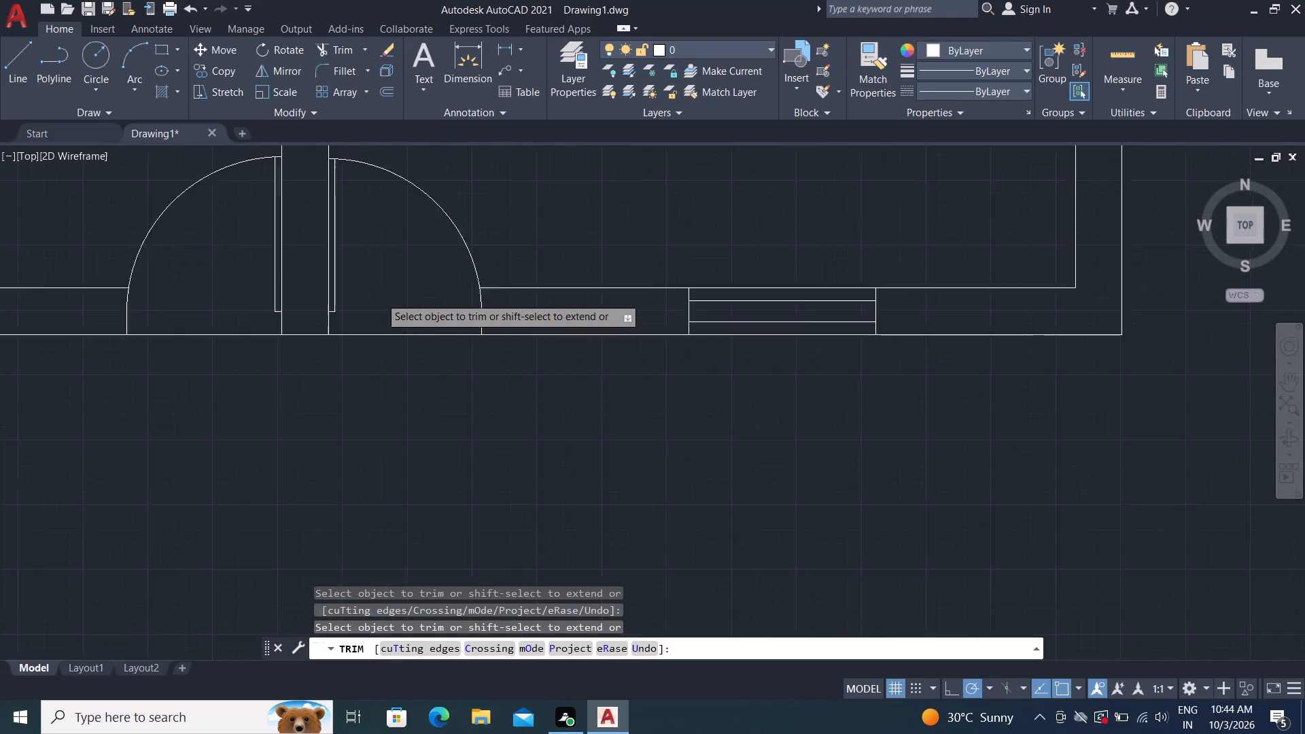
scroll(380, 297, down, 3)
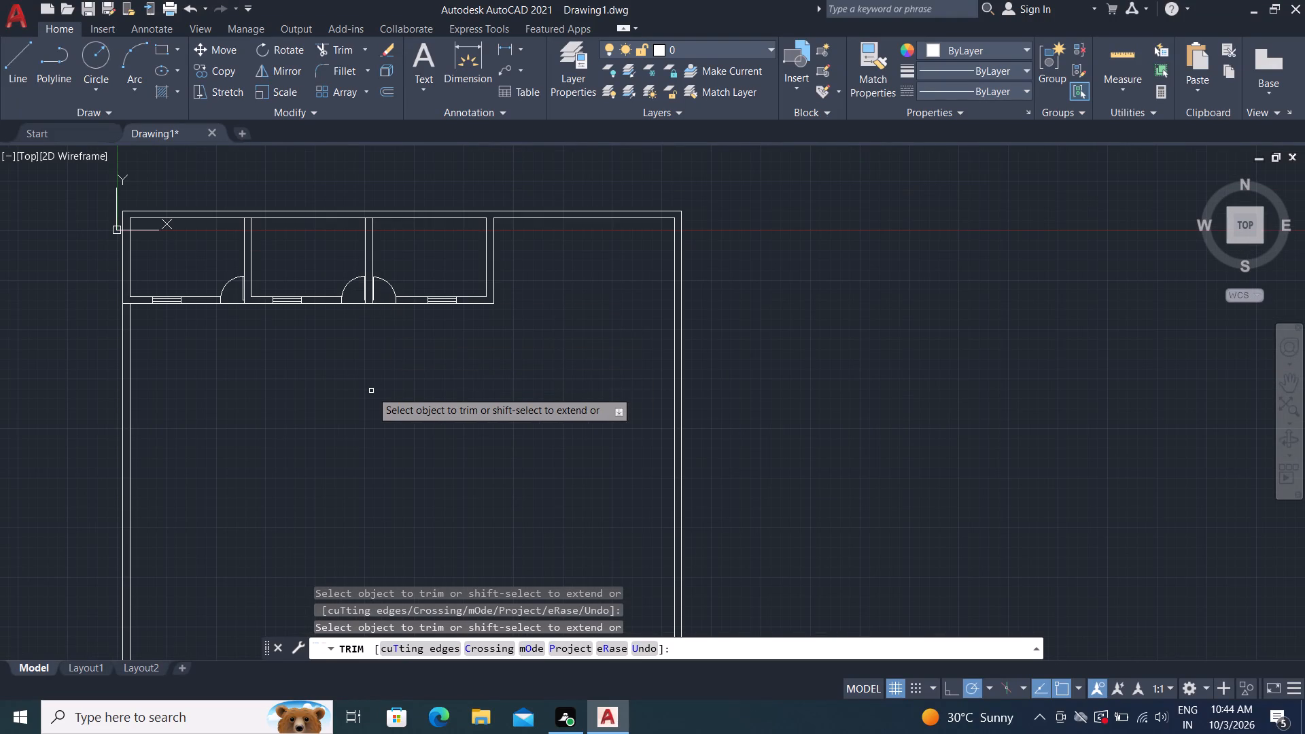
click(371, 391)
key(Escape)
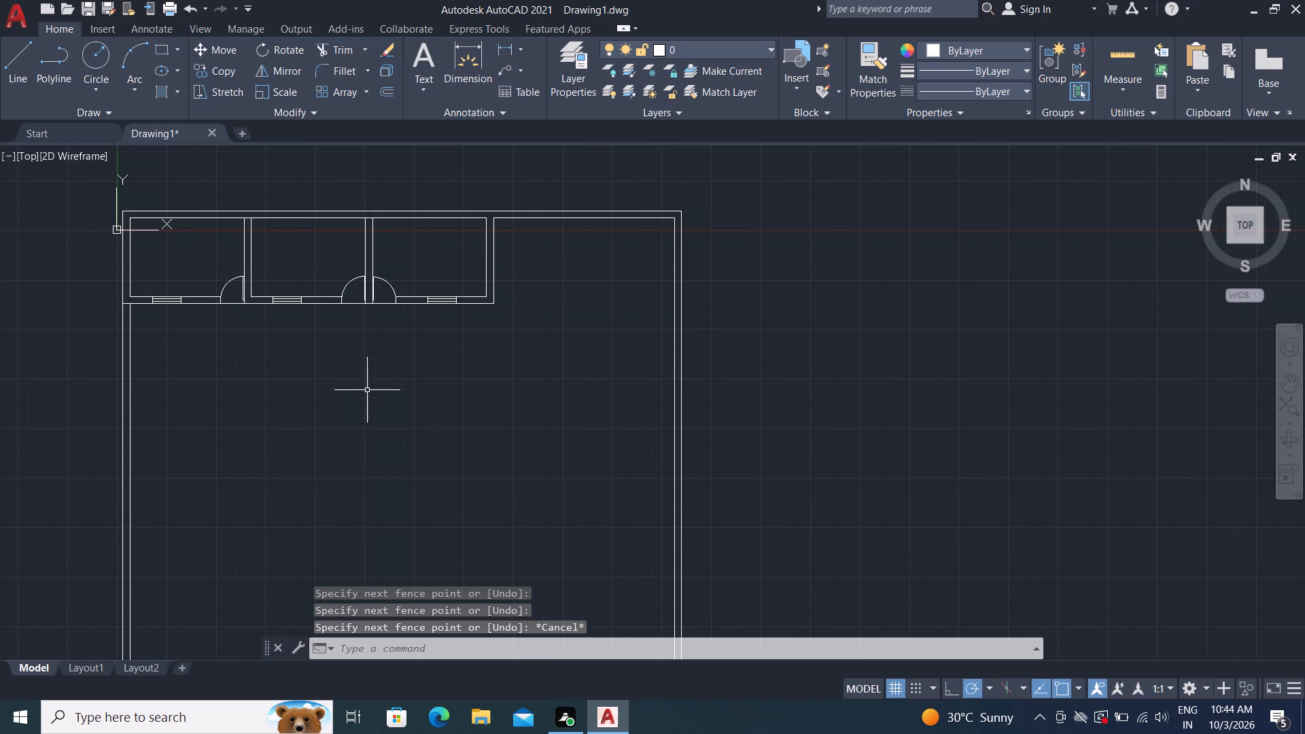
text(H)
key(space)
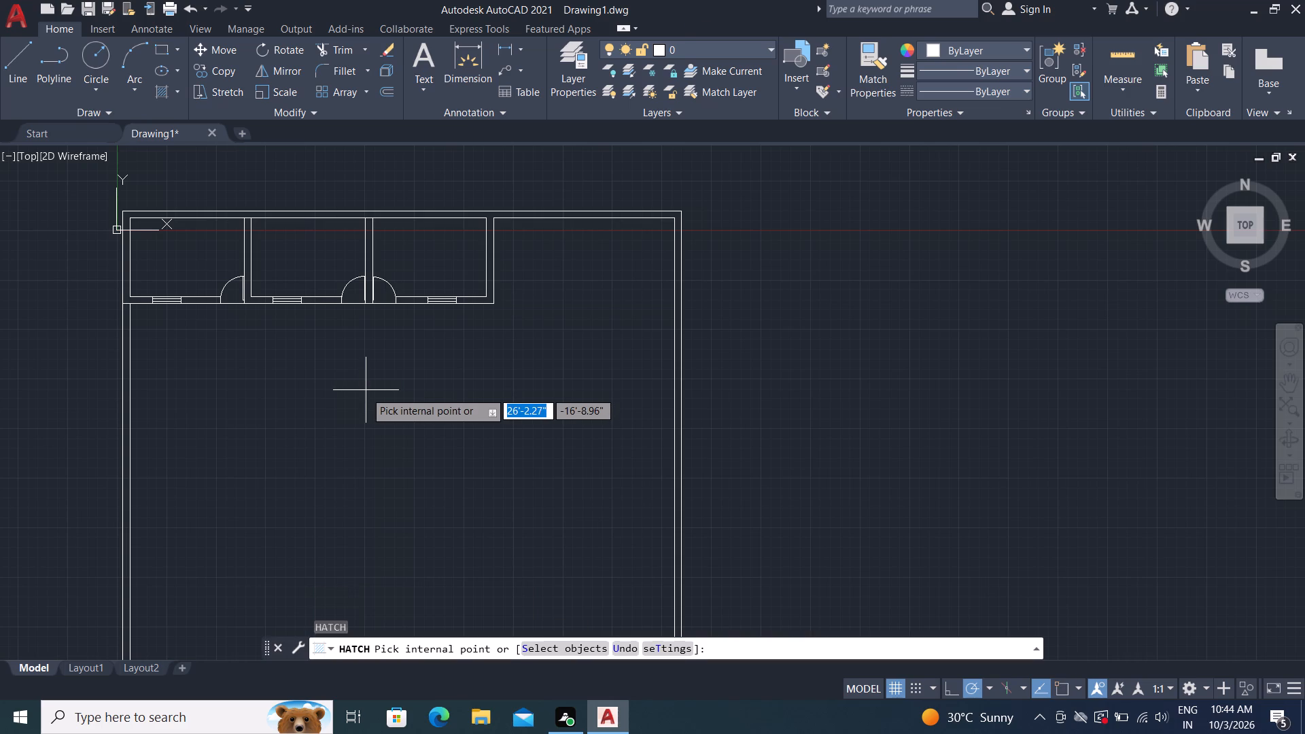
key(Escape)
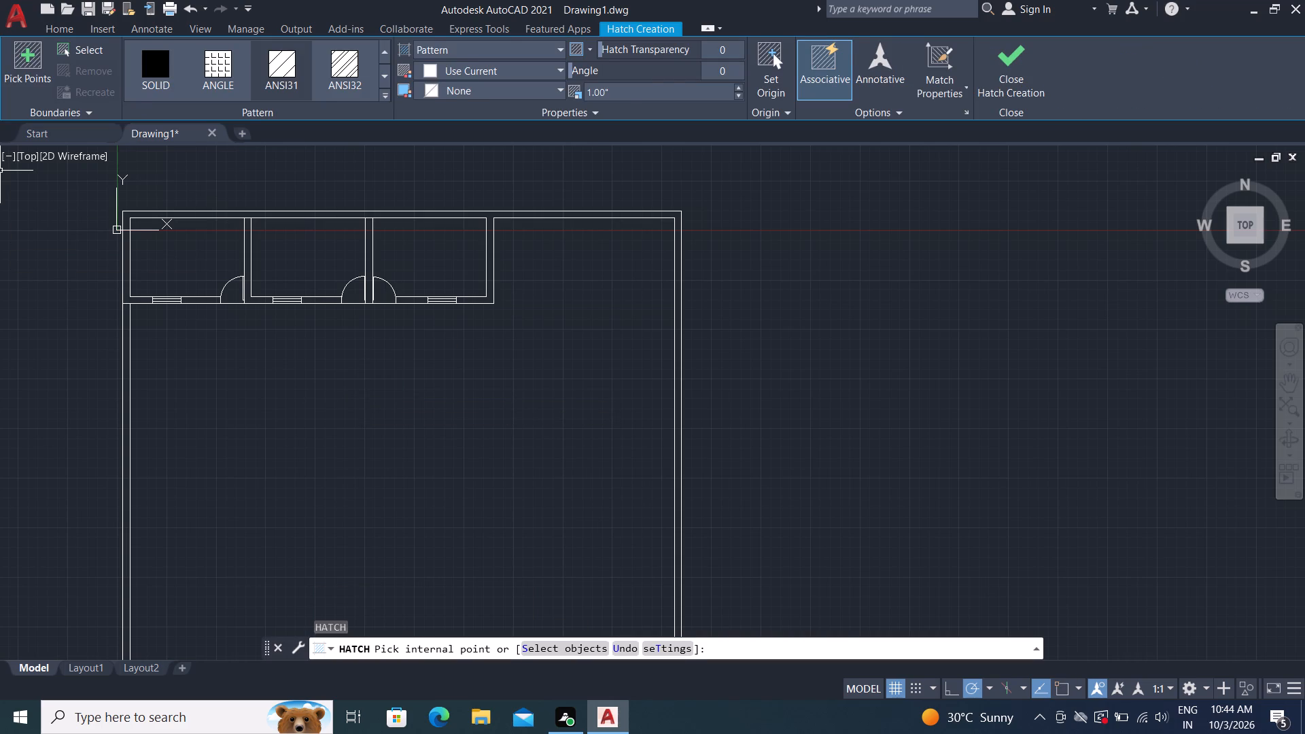
Extend the third room's outer side wall line up to the top wall's outer line.
text(EX)
key(space)
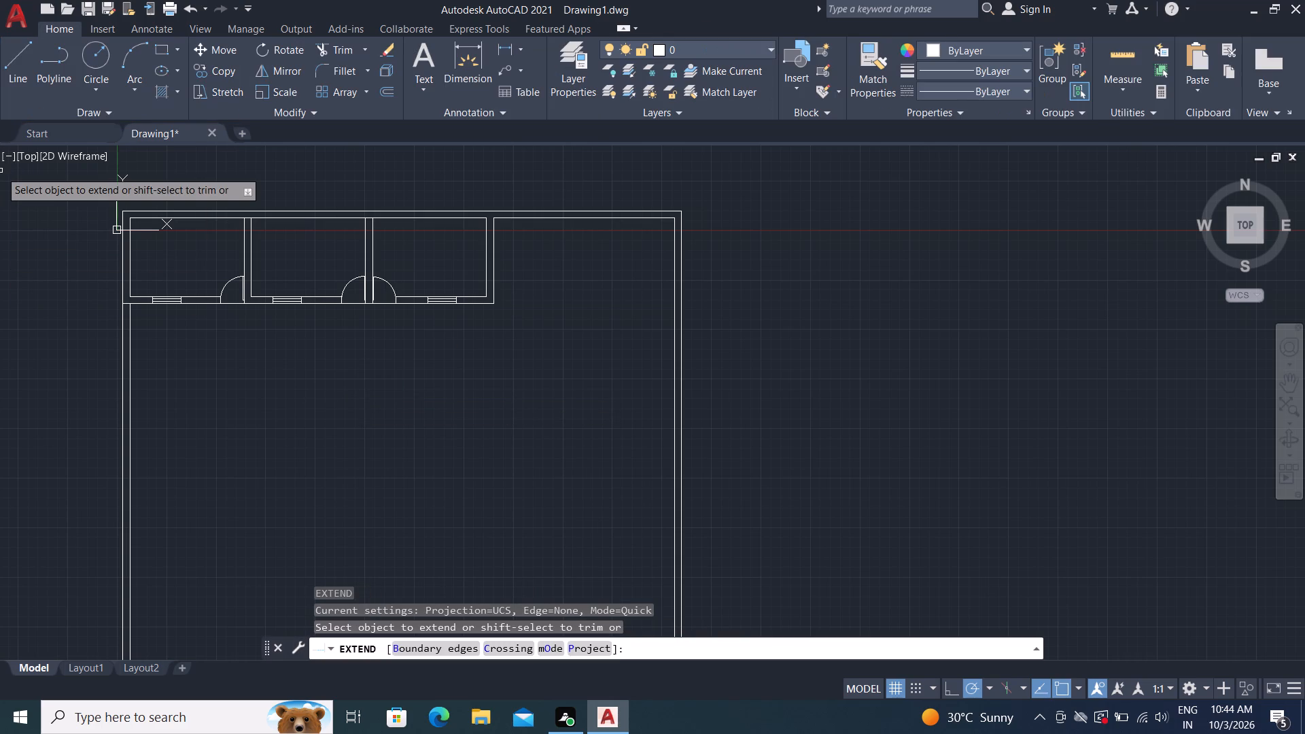
click(493, 237)
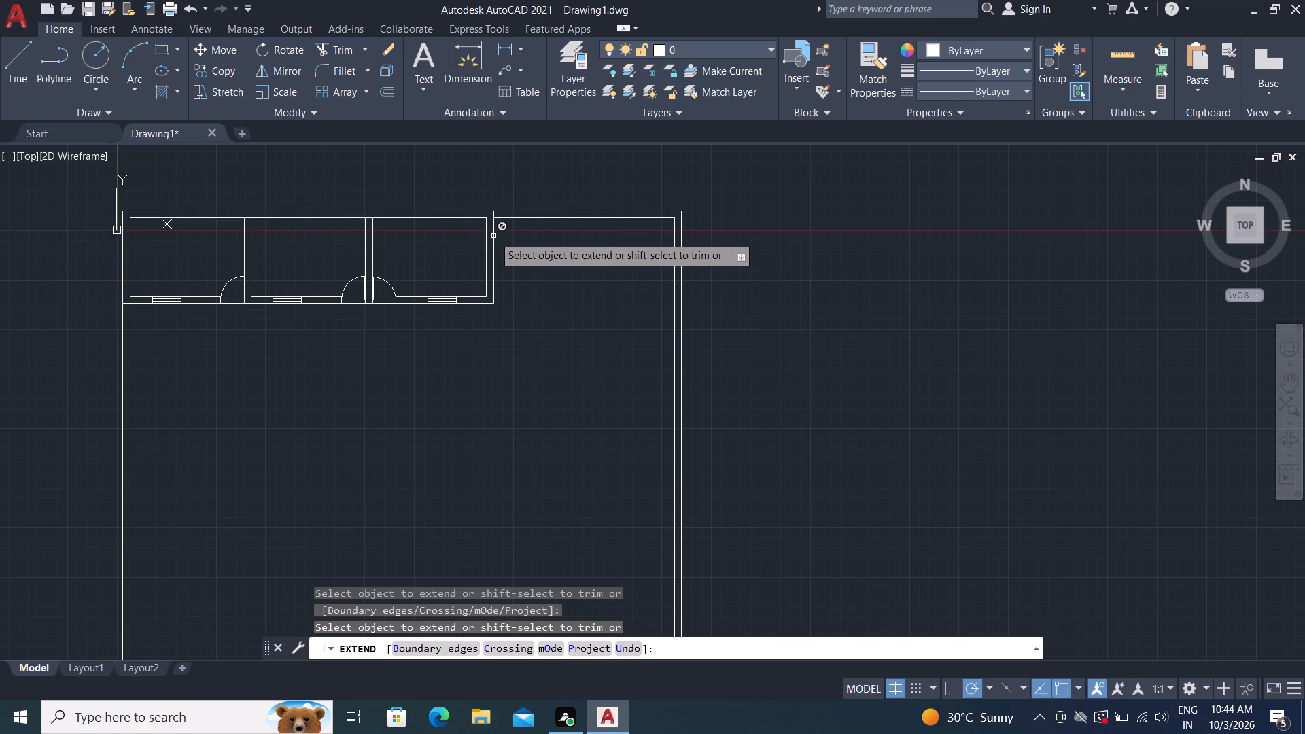
key(Escape)
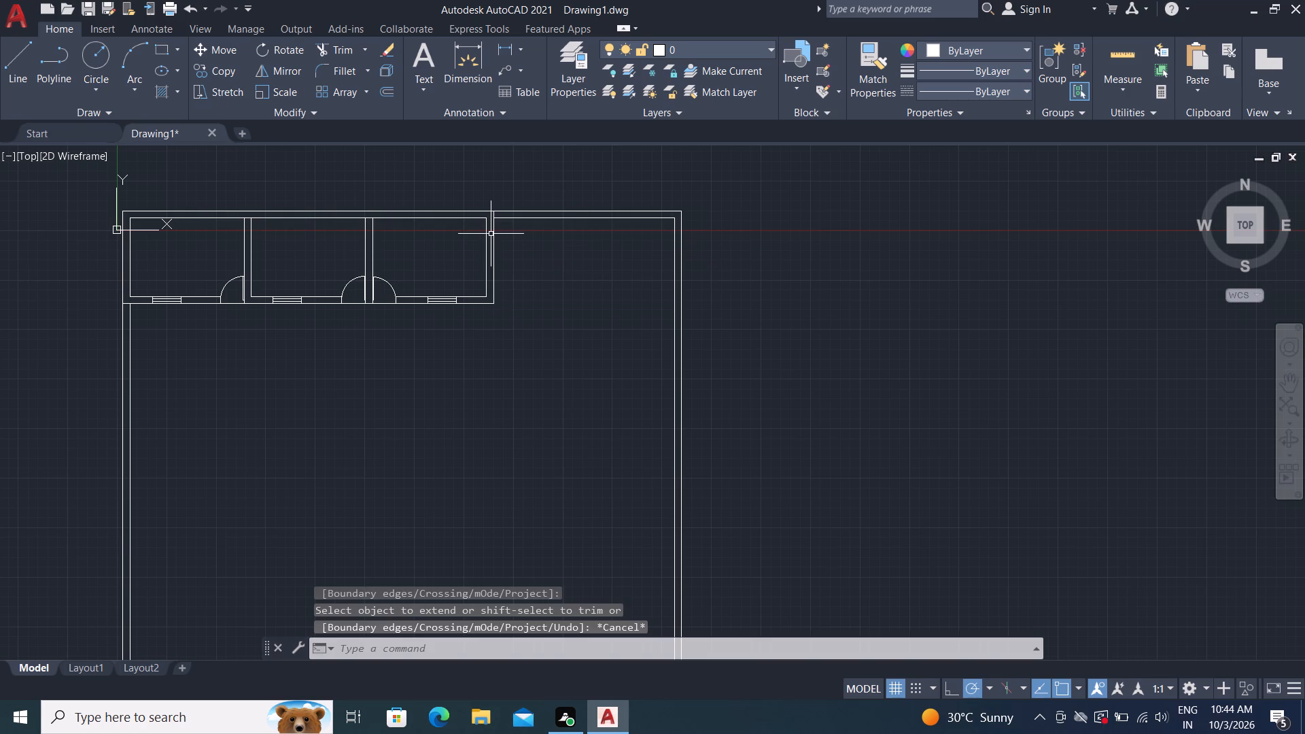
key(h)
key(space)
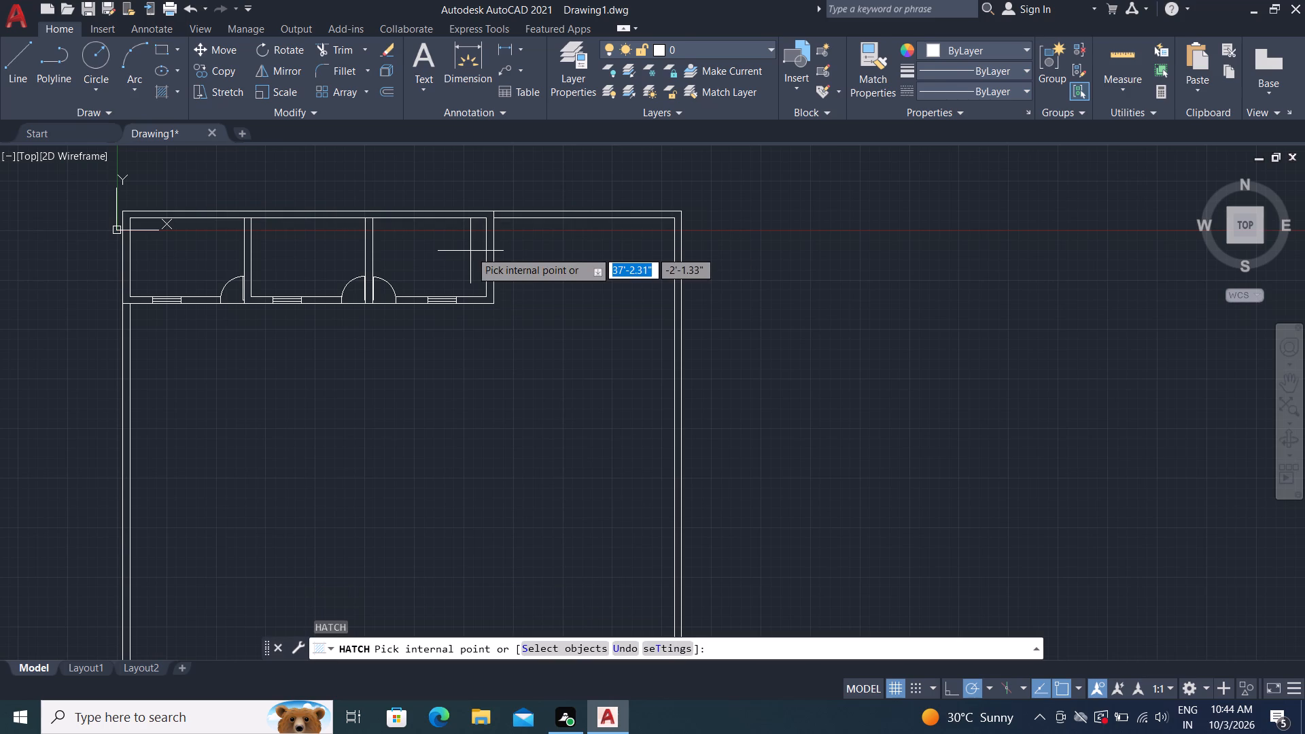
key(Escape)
Trim the top wall's inner line across the thickness of the two partitions between the three rooms.
text(TR)
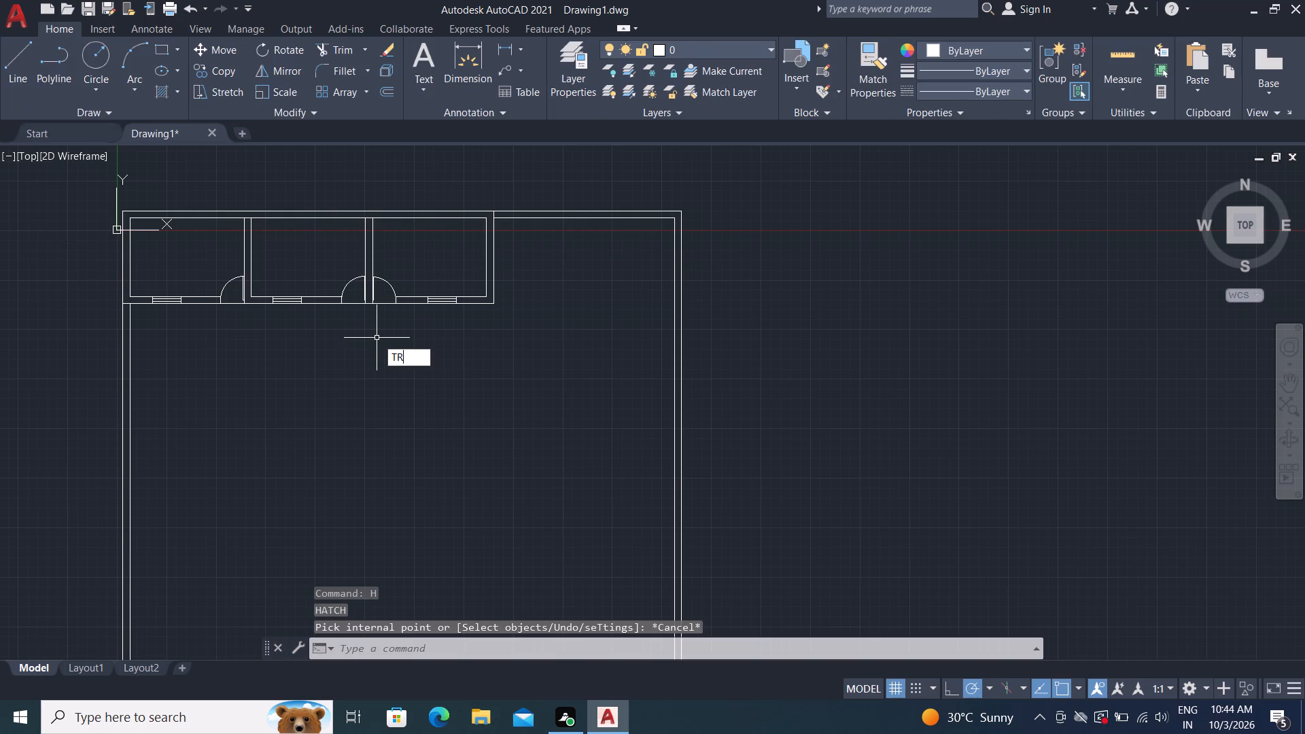
key(space)
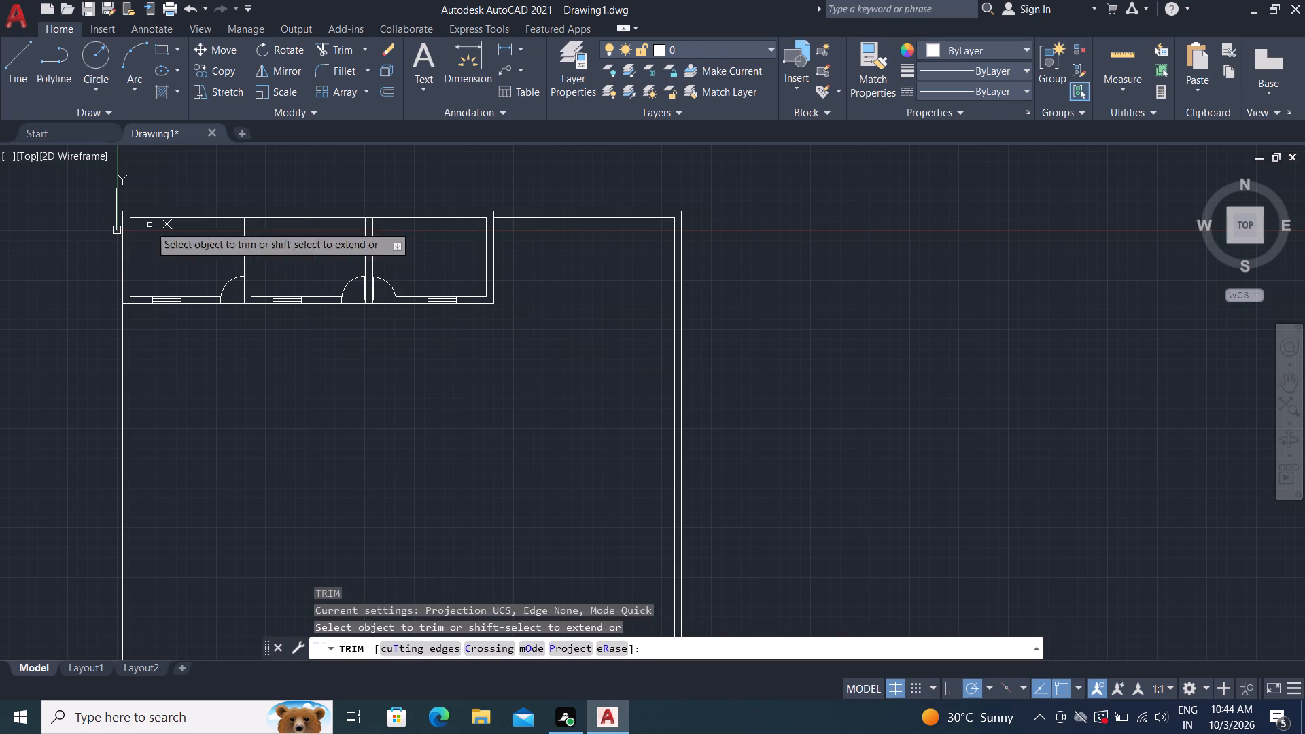
scroll(237, 207, up, 4)
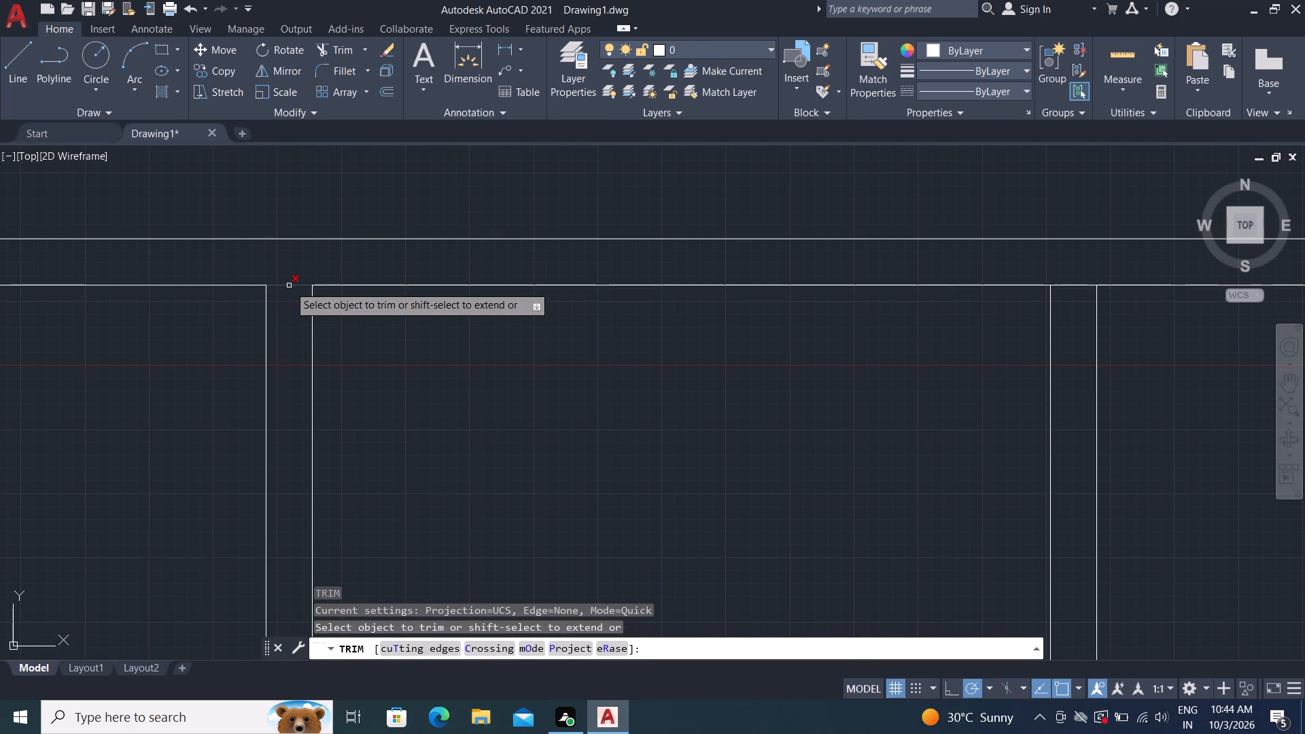
click(287, 283)
scroll(207, 194, down, 2)
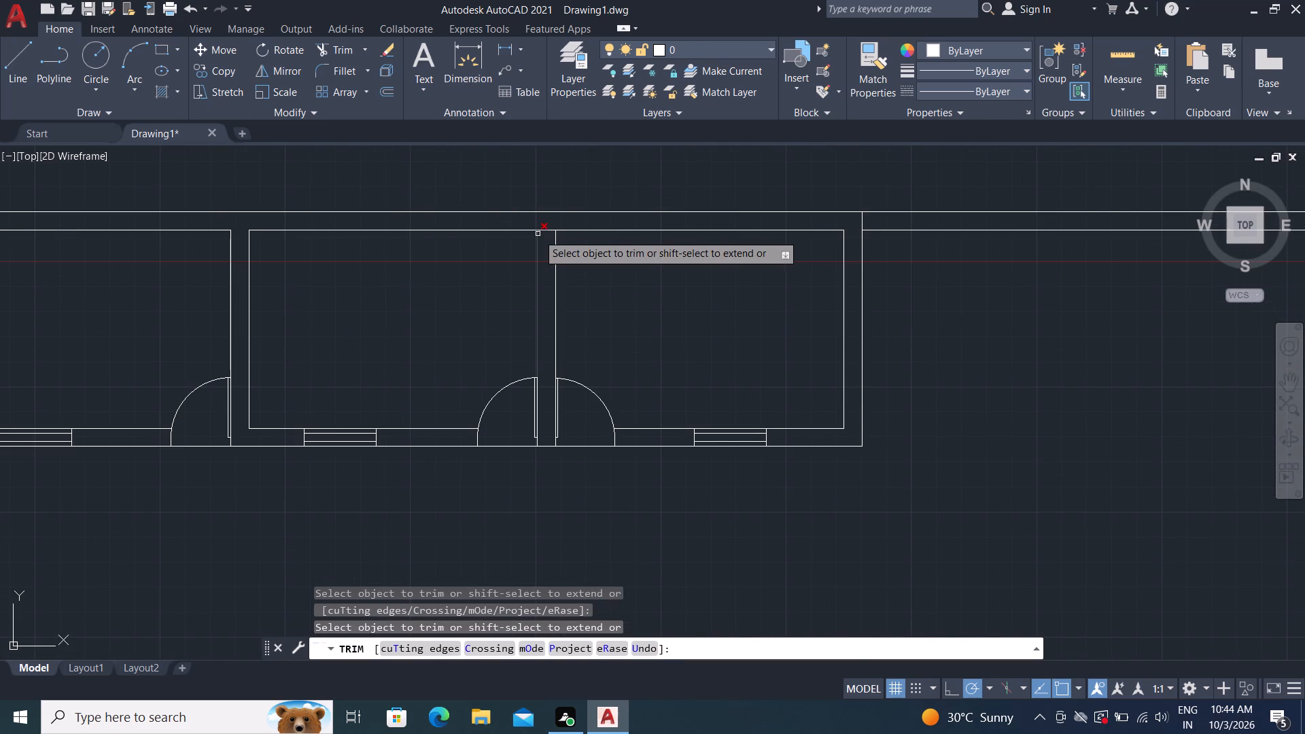
click(550, 228)
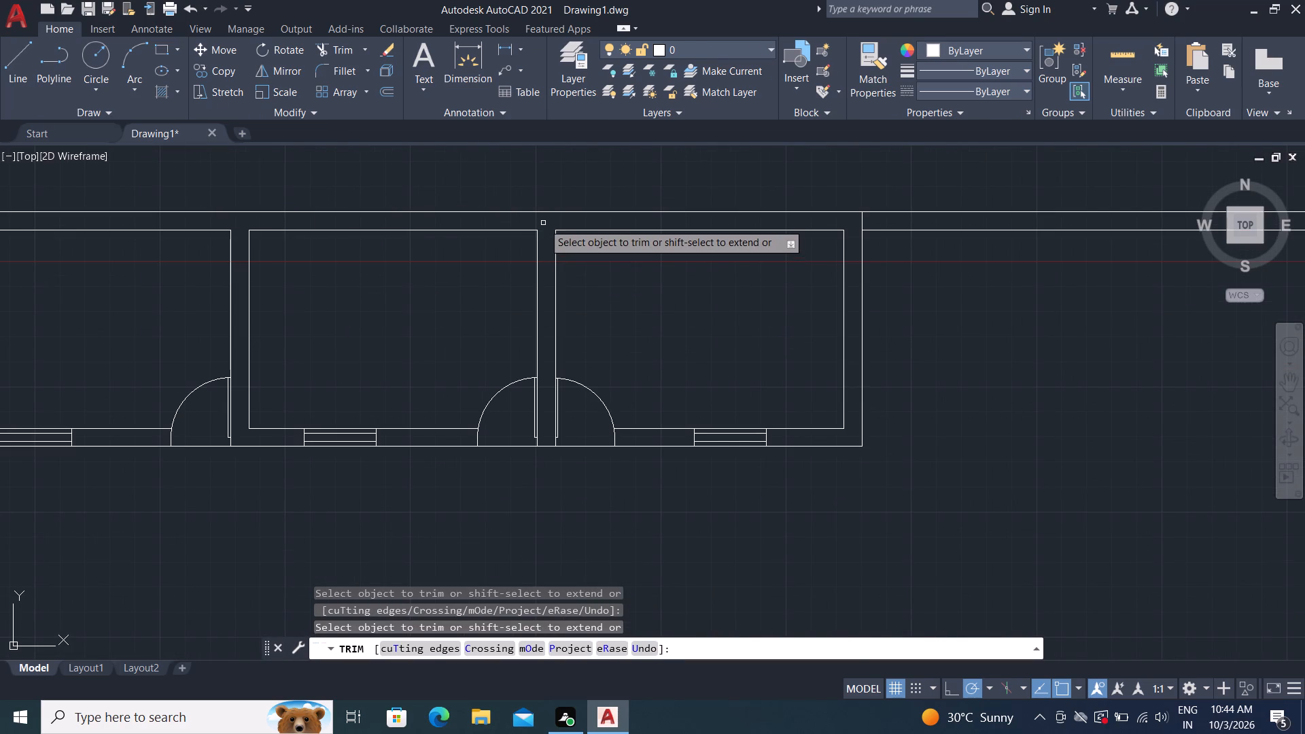
key(Escape)
Hatch the connected top, side and partition walls of the three rooms with the ANSI31 pattern at scale 15.
text(H)
key(space)
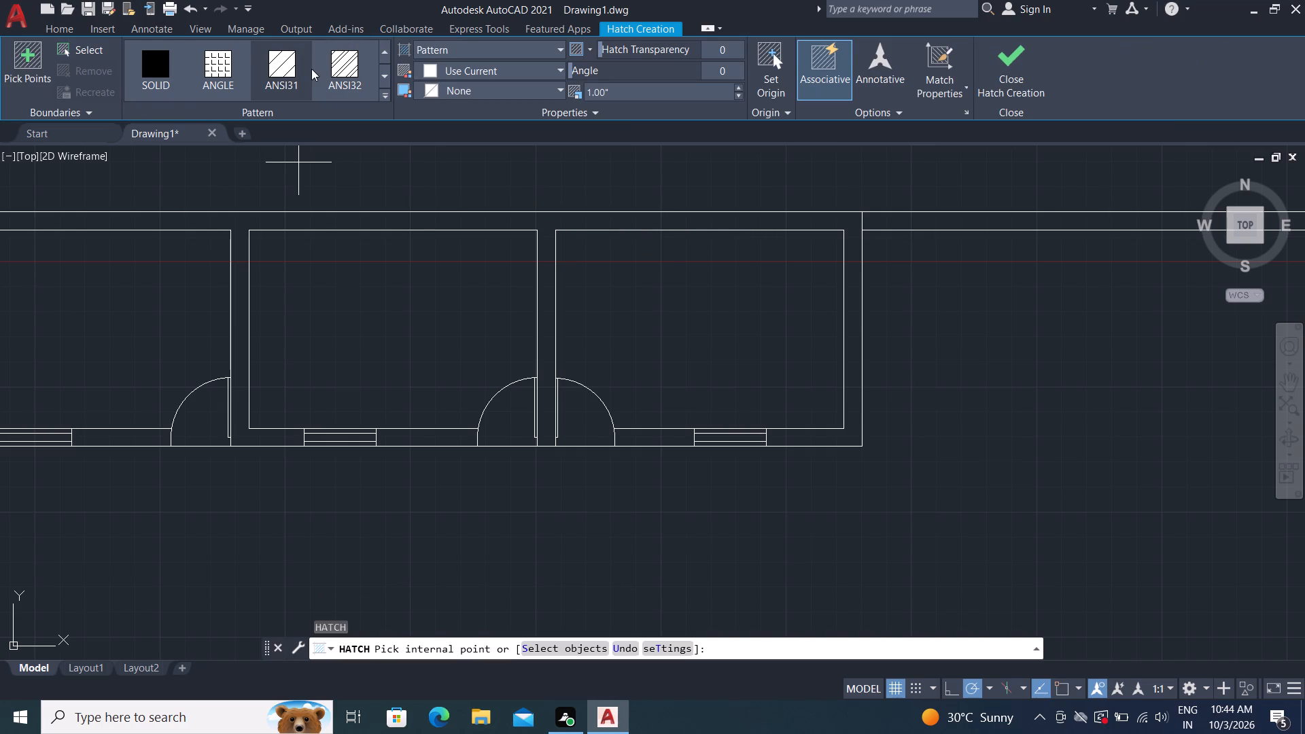
click(288, 63)
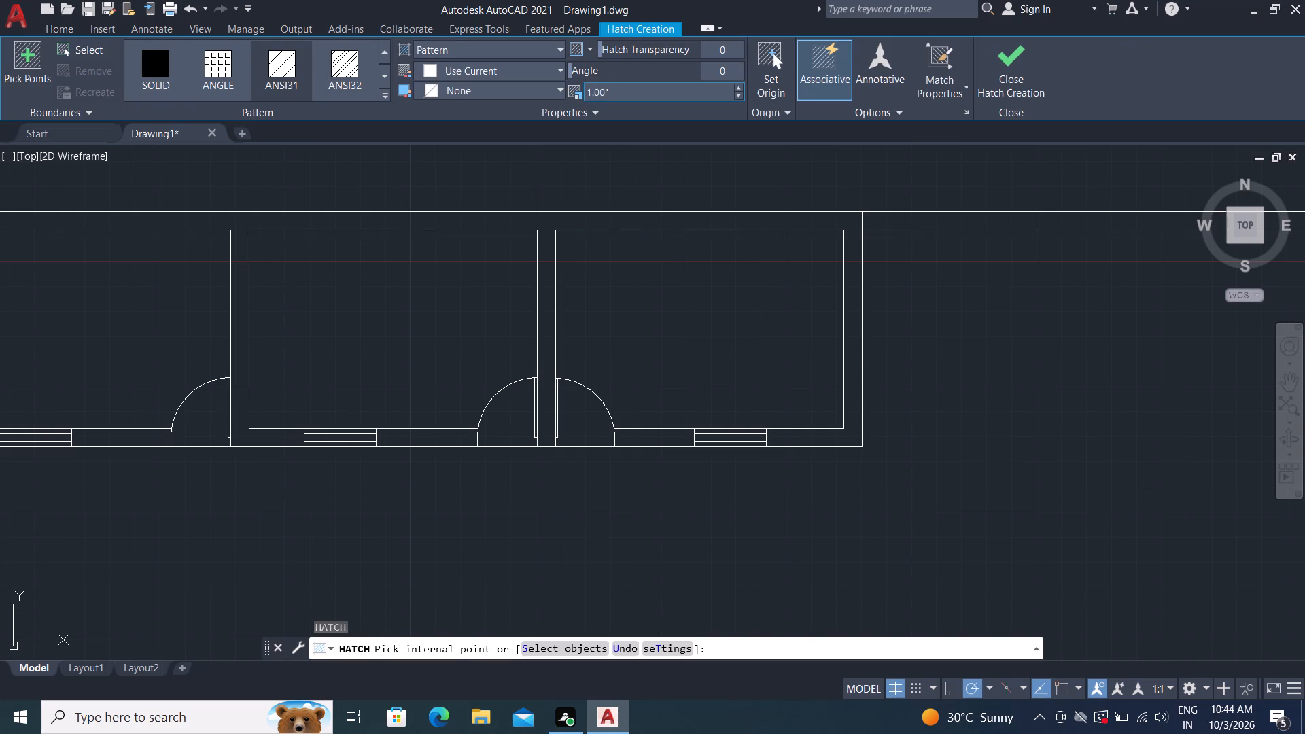
click(610, 96)
key(BackSpace)
key(BackSpace)
key(BackSpace)
key(BackSpace)
key(BackSpace)
key(BackSpace)
key(BackSpace)
text(15)
key(space)
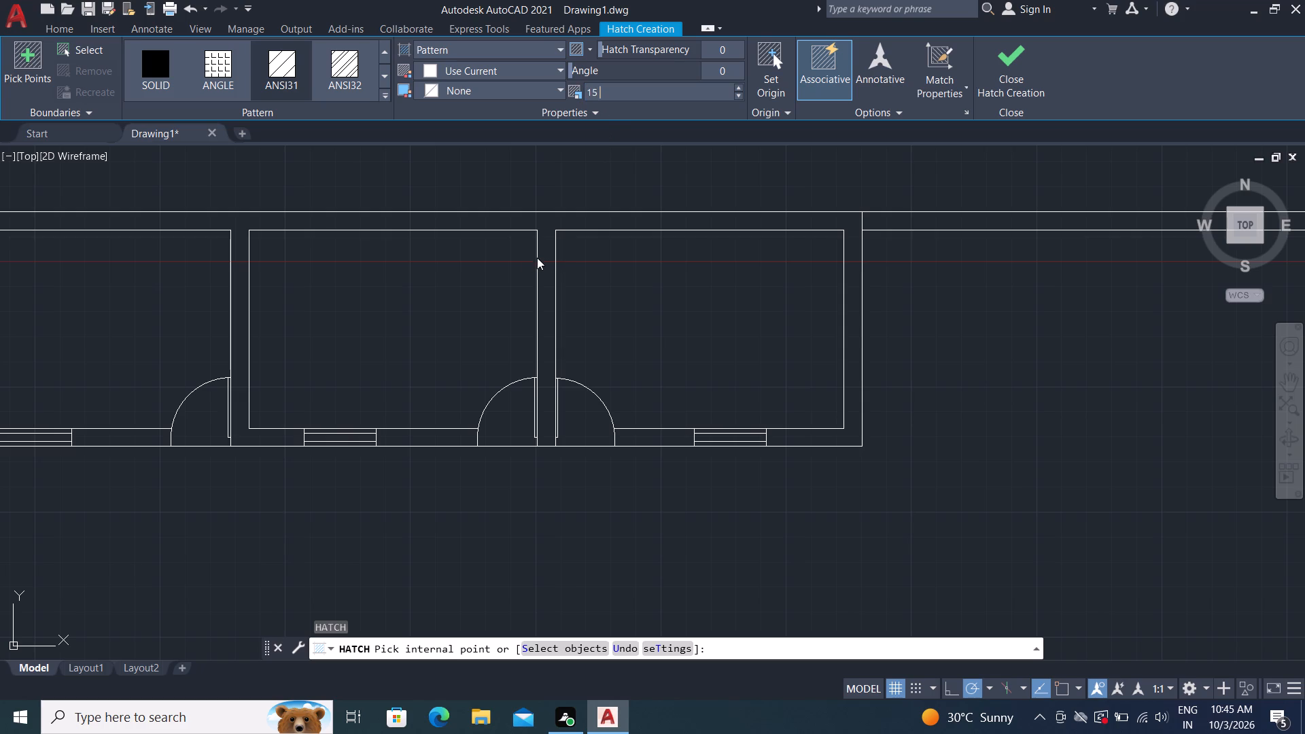
key(Return)
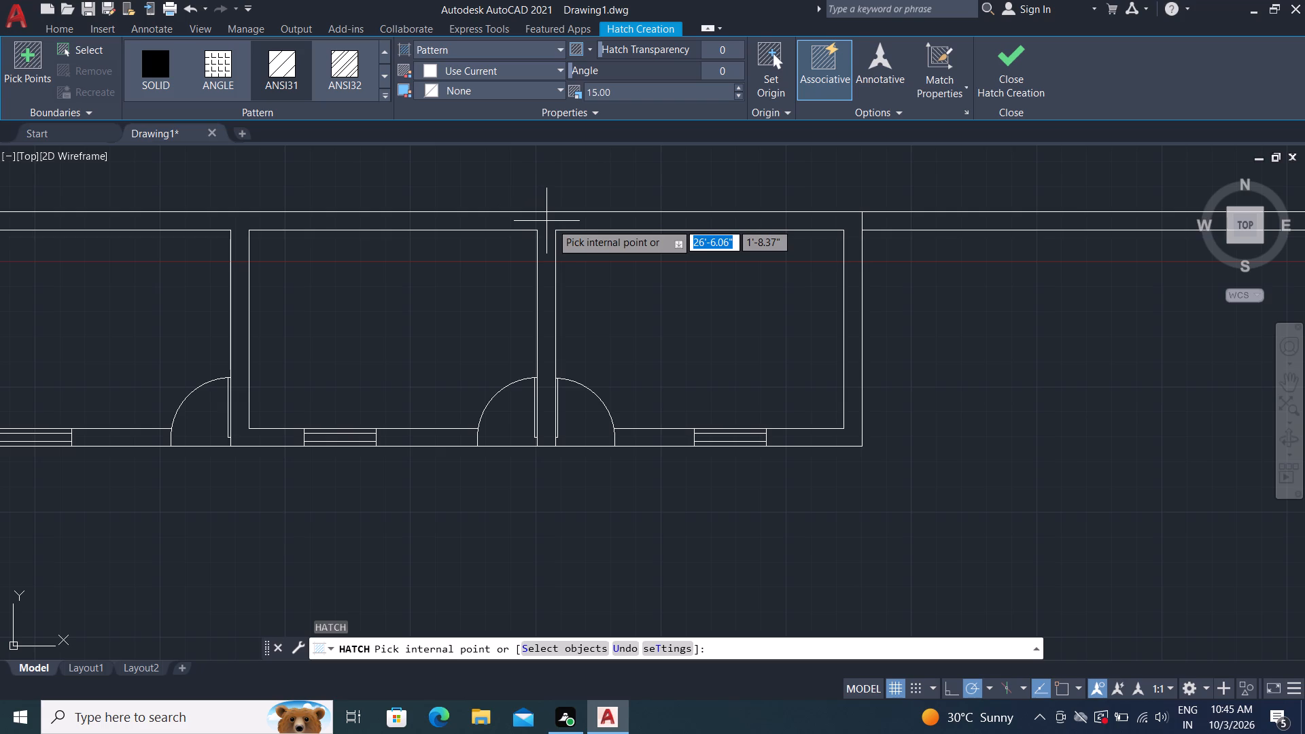
click(551, 223)
click(548, 230)
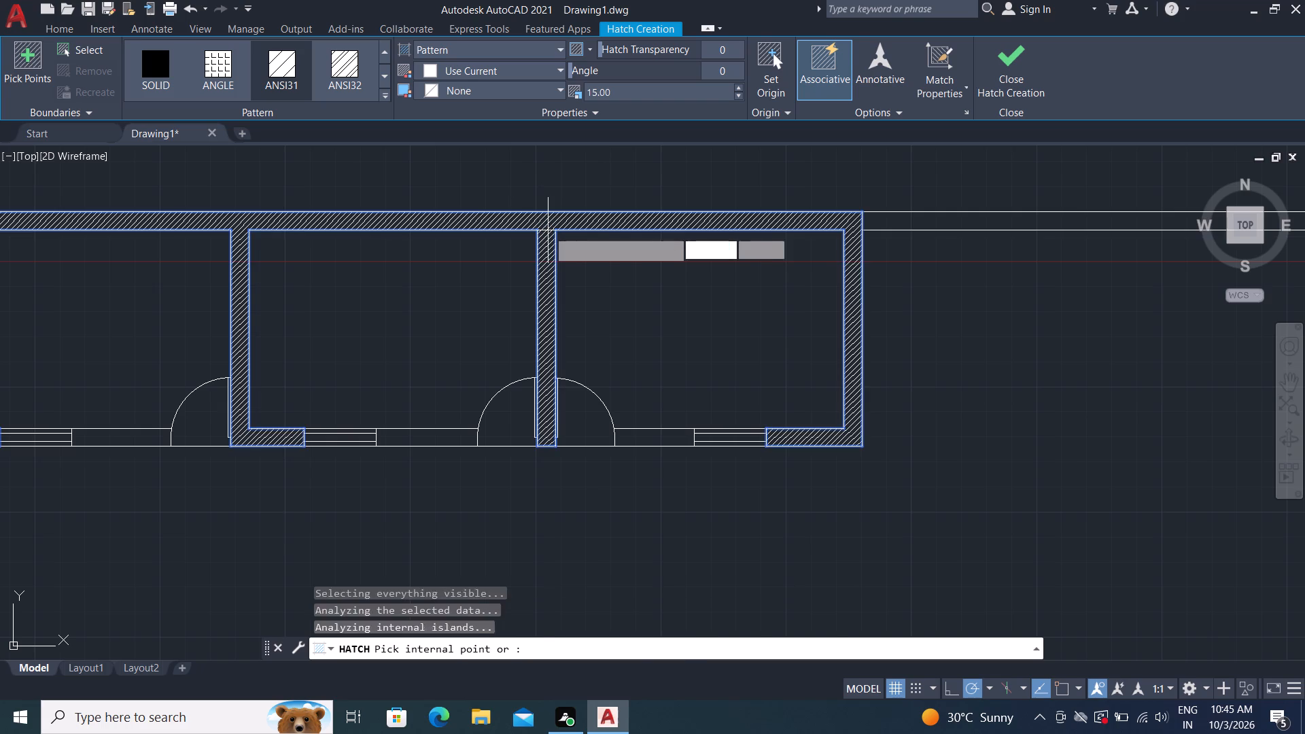
scroll(475, 289, down, 2)
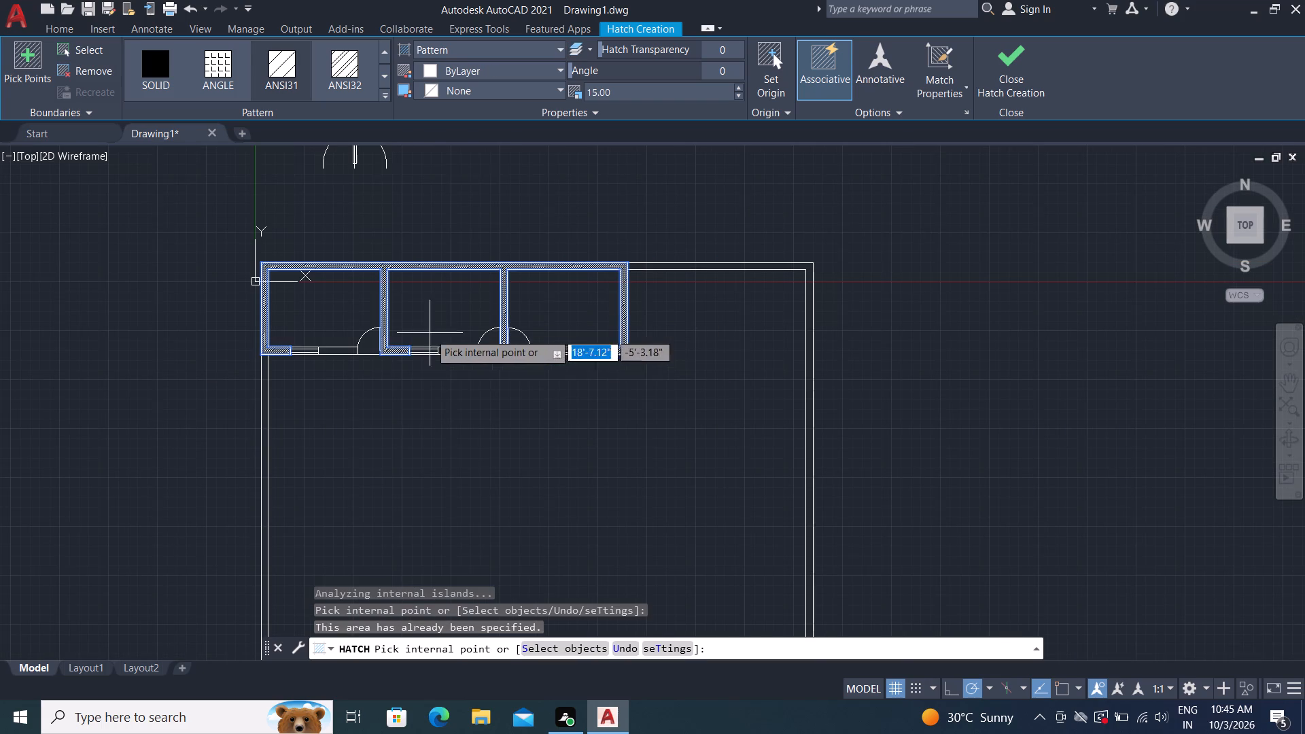
middle_drag(421, 351, 486, 368)
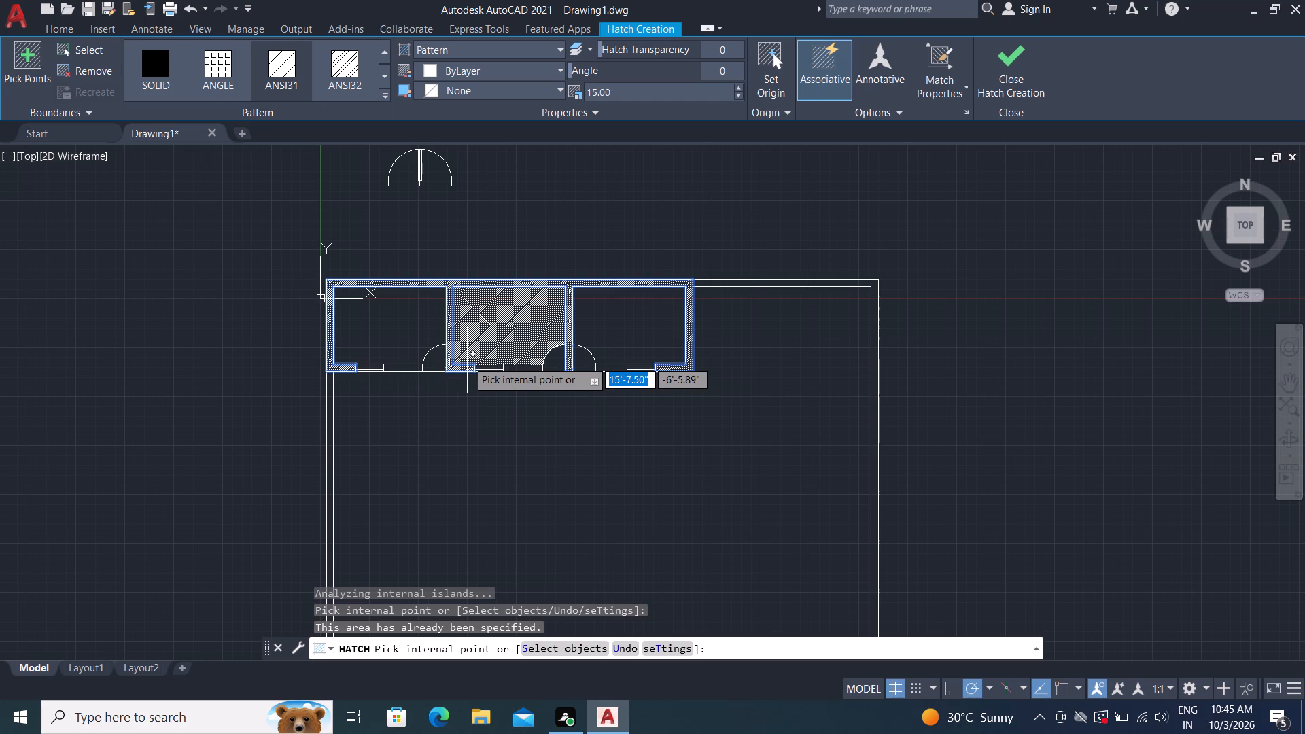
key(Escape)
Try to offset the outer line of the three rooms' bottom wall by 4'9".
scroll(425, 269, down, 1)
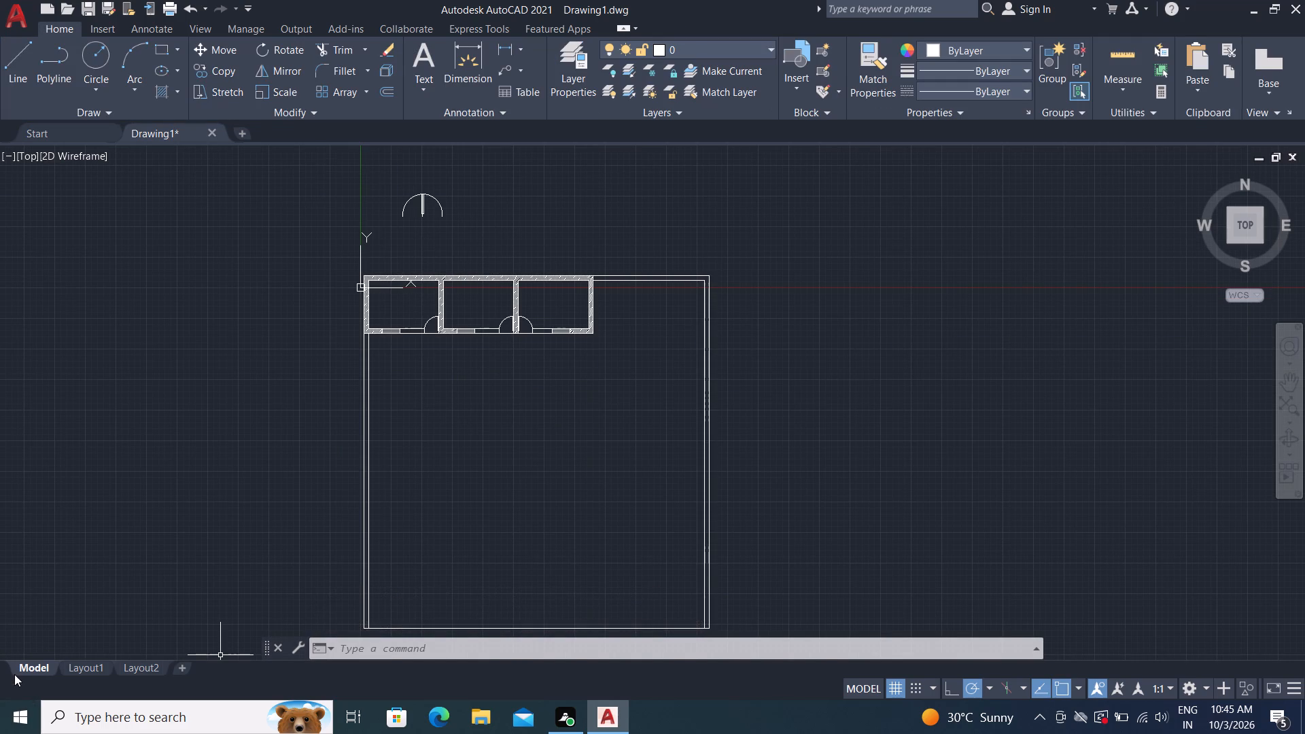
text(O)
key(space)
key(4)
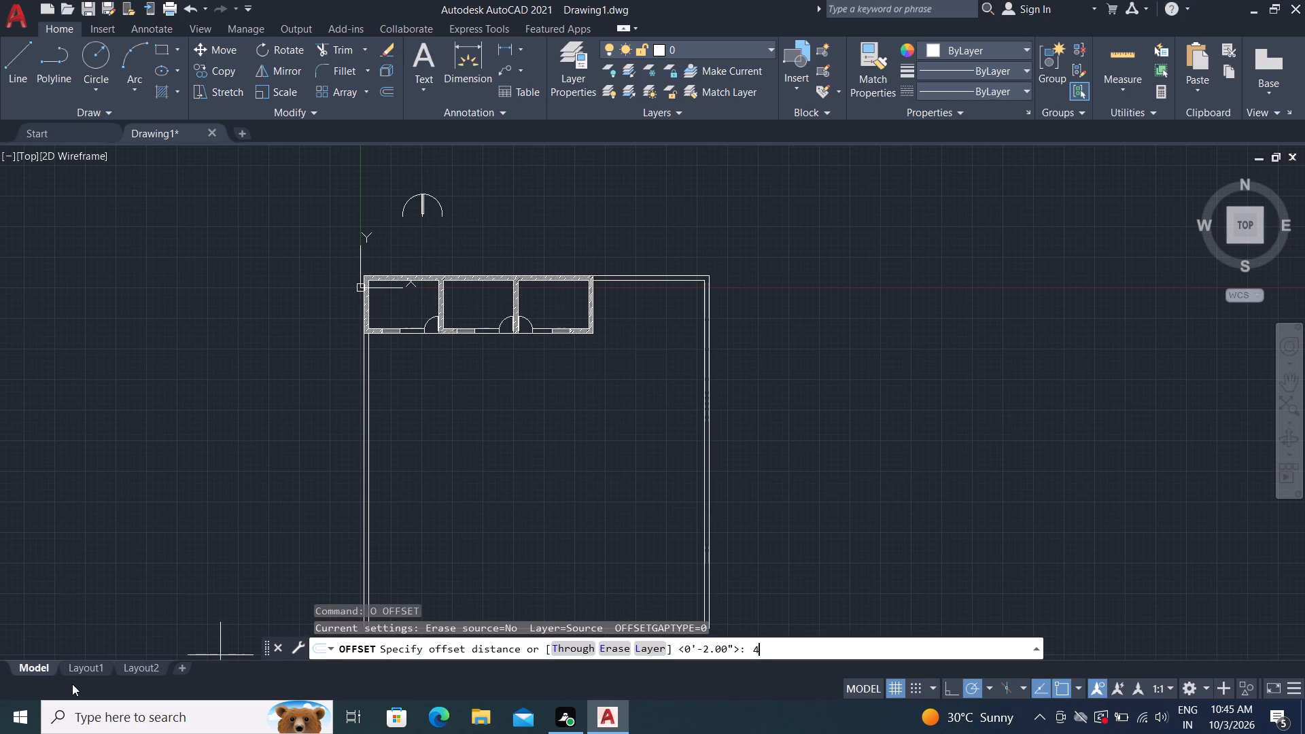
key(apostrophe)
key(9)
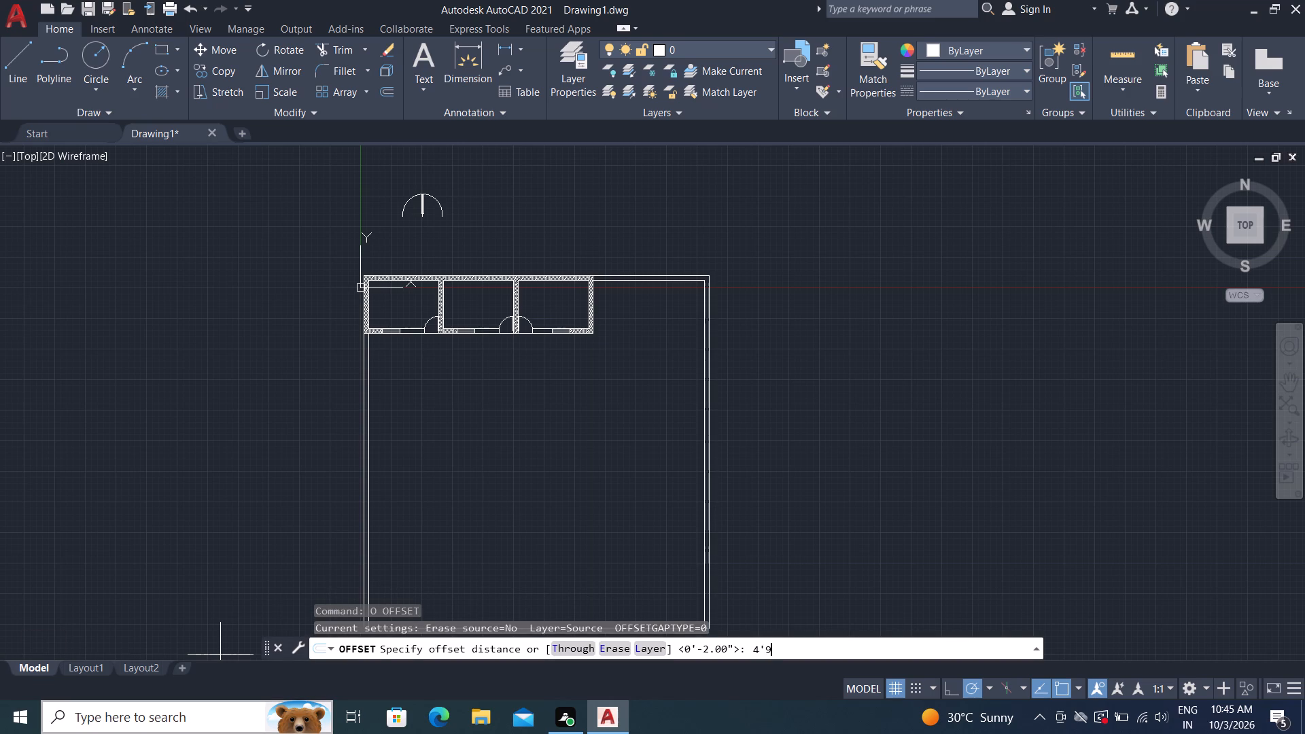
key(shift+quotedbl)
key(Return)
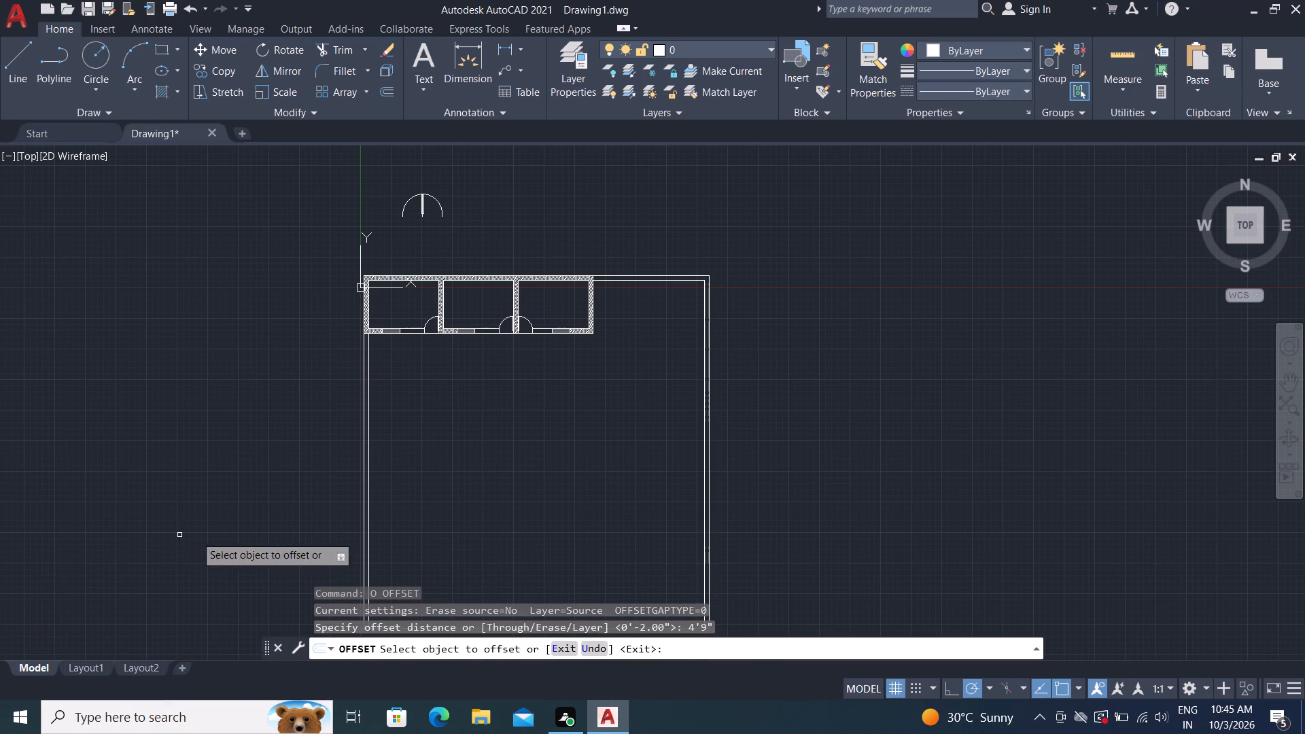
scroll(407, 444, up, 3)
scroll(385, 408, down, 1)
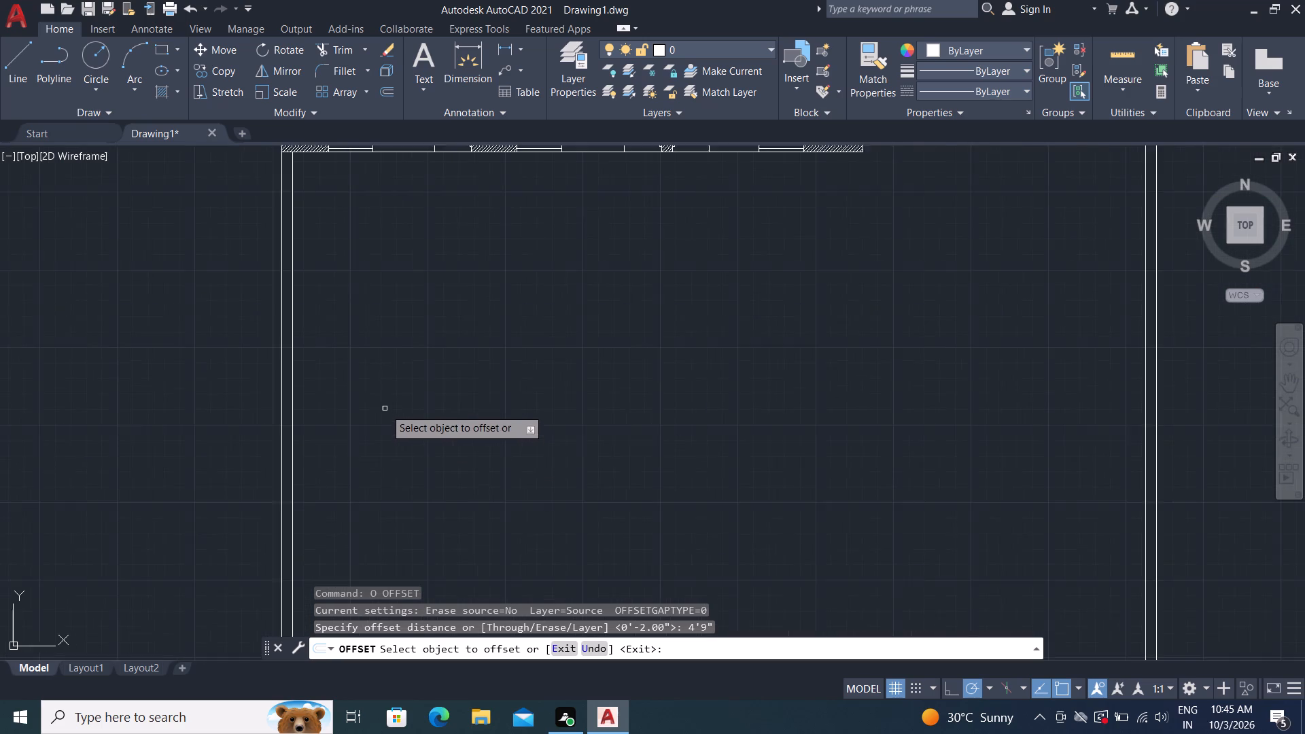
scroll(385, 408, down, 1)
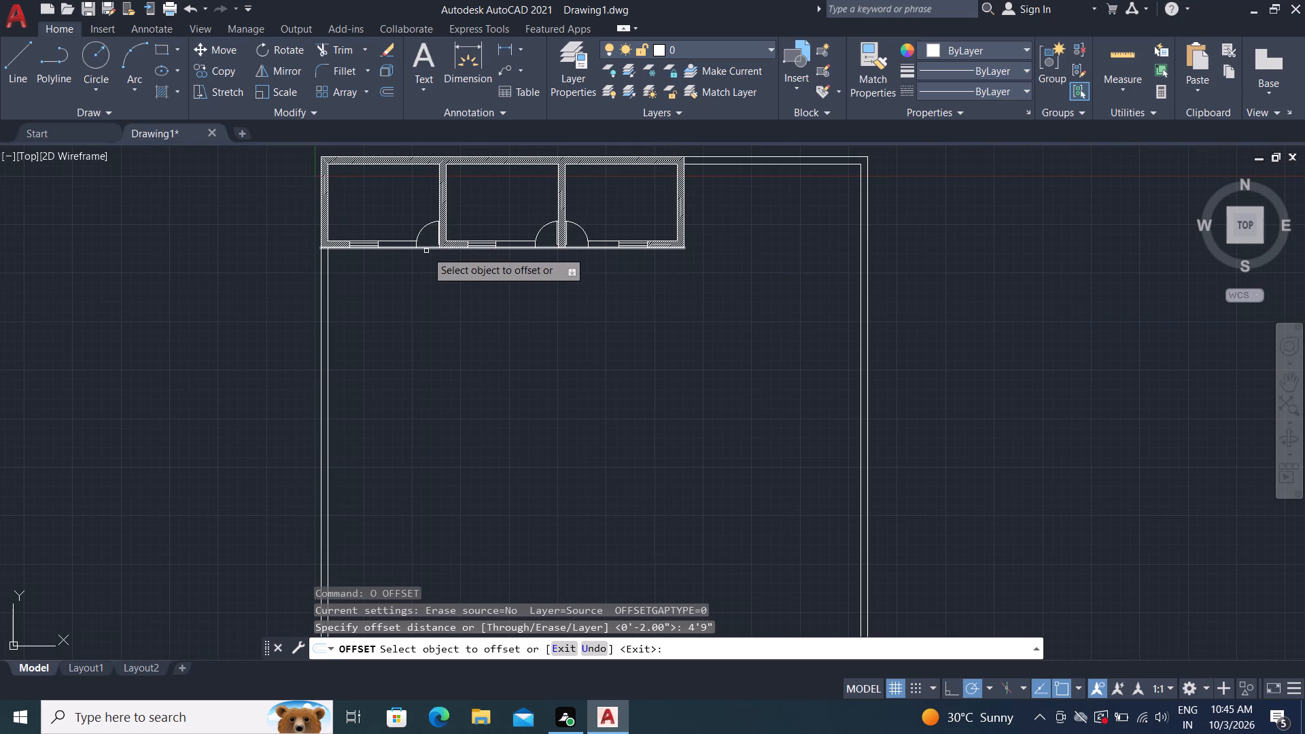
click(426, 251)
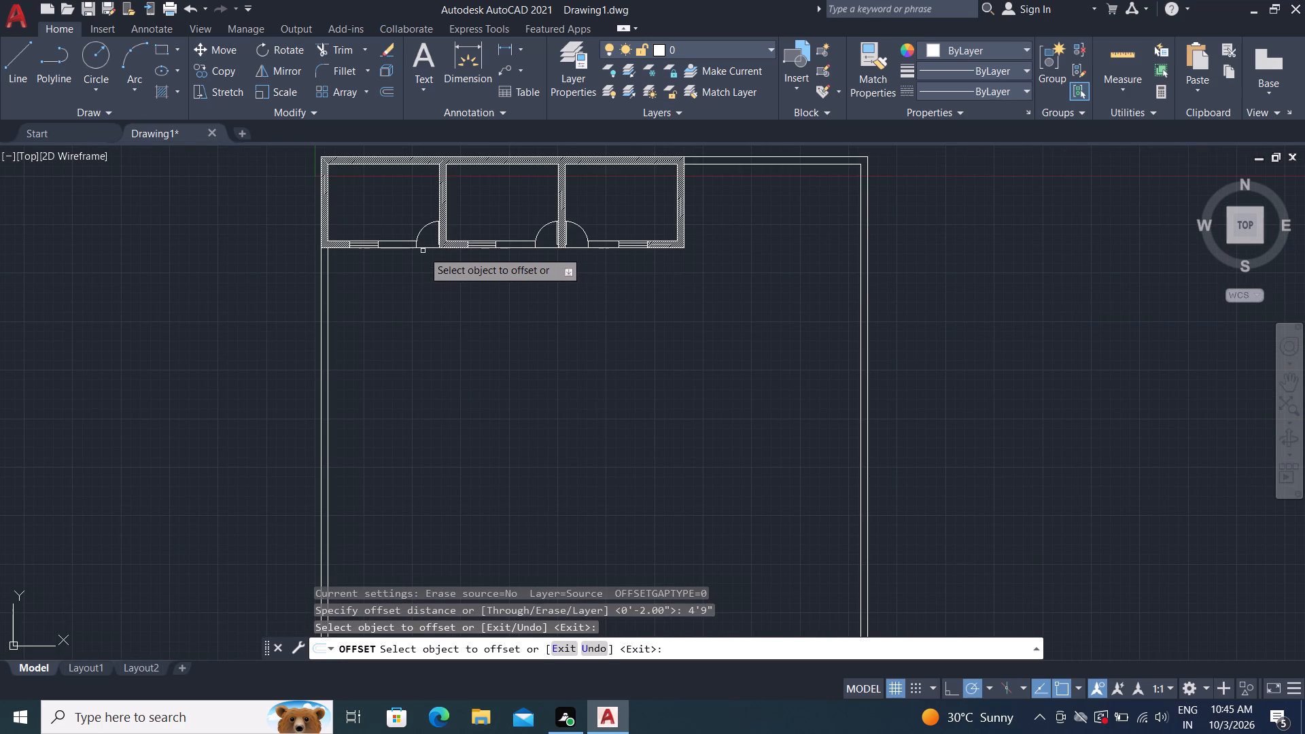
click(423, 251)
click(407, 255)
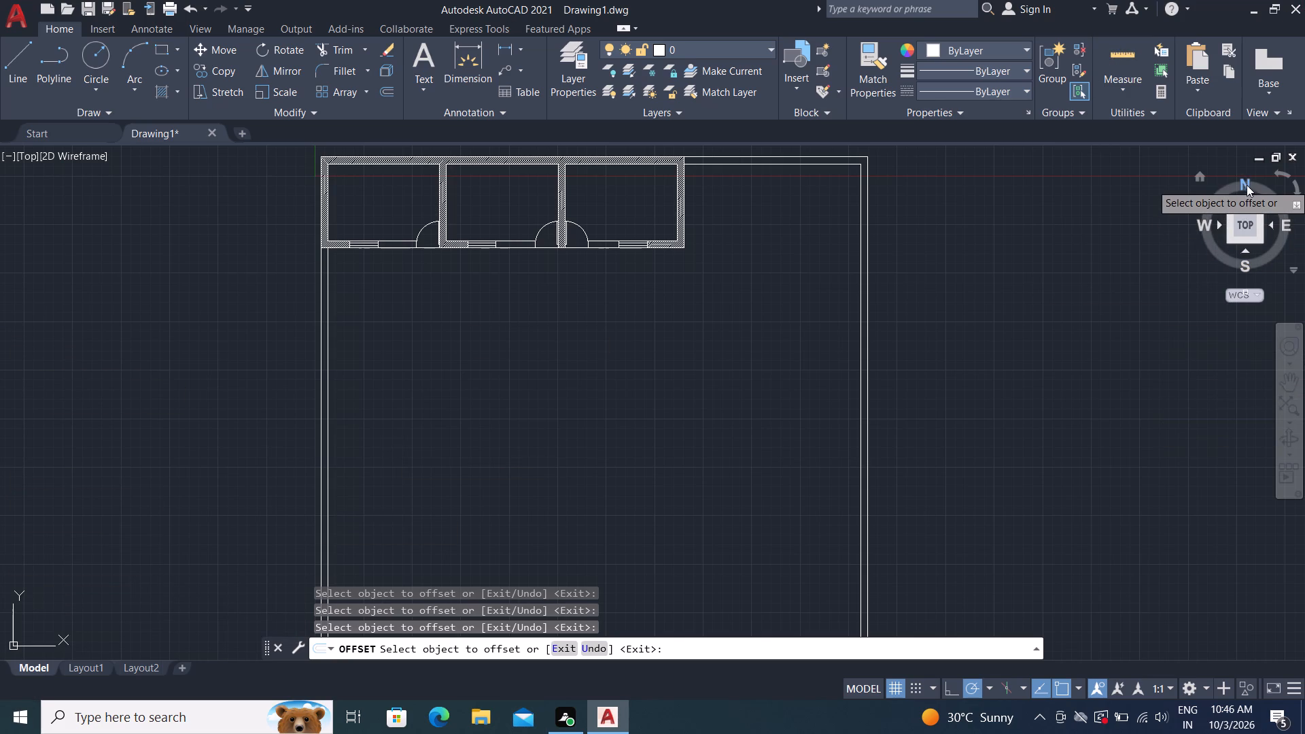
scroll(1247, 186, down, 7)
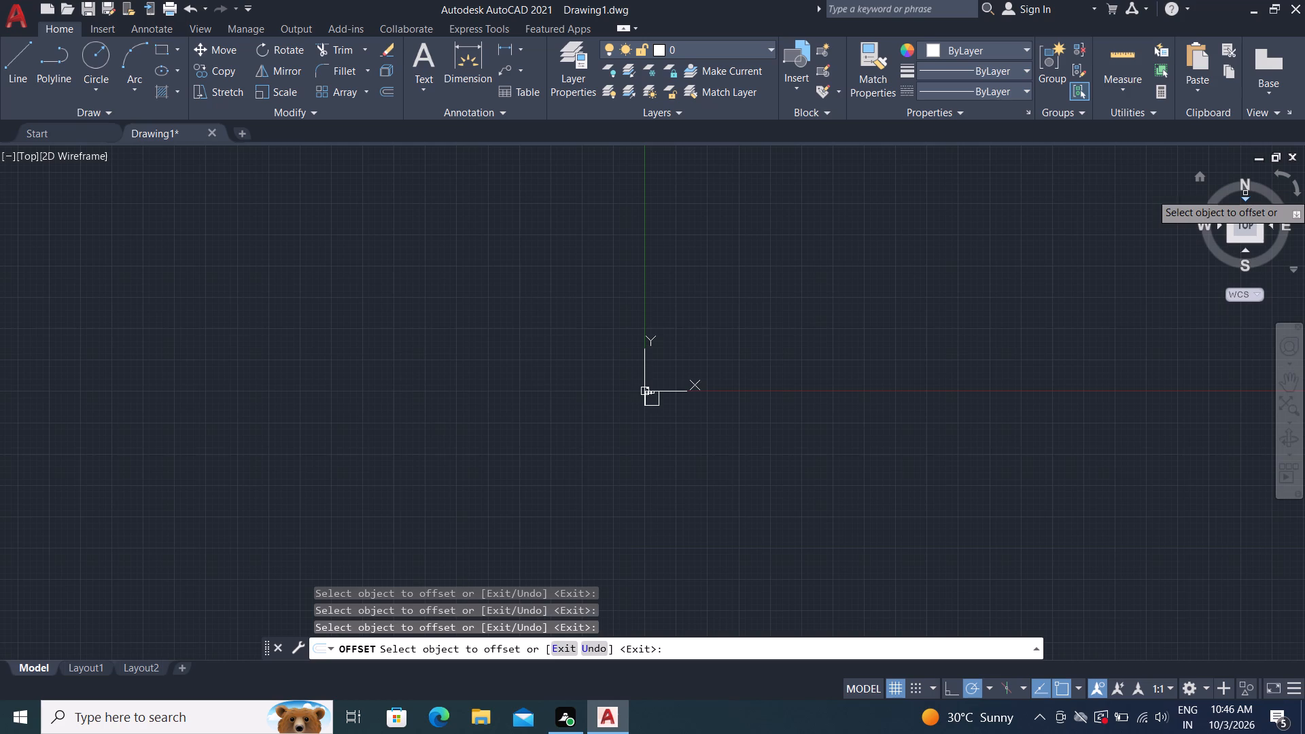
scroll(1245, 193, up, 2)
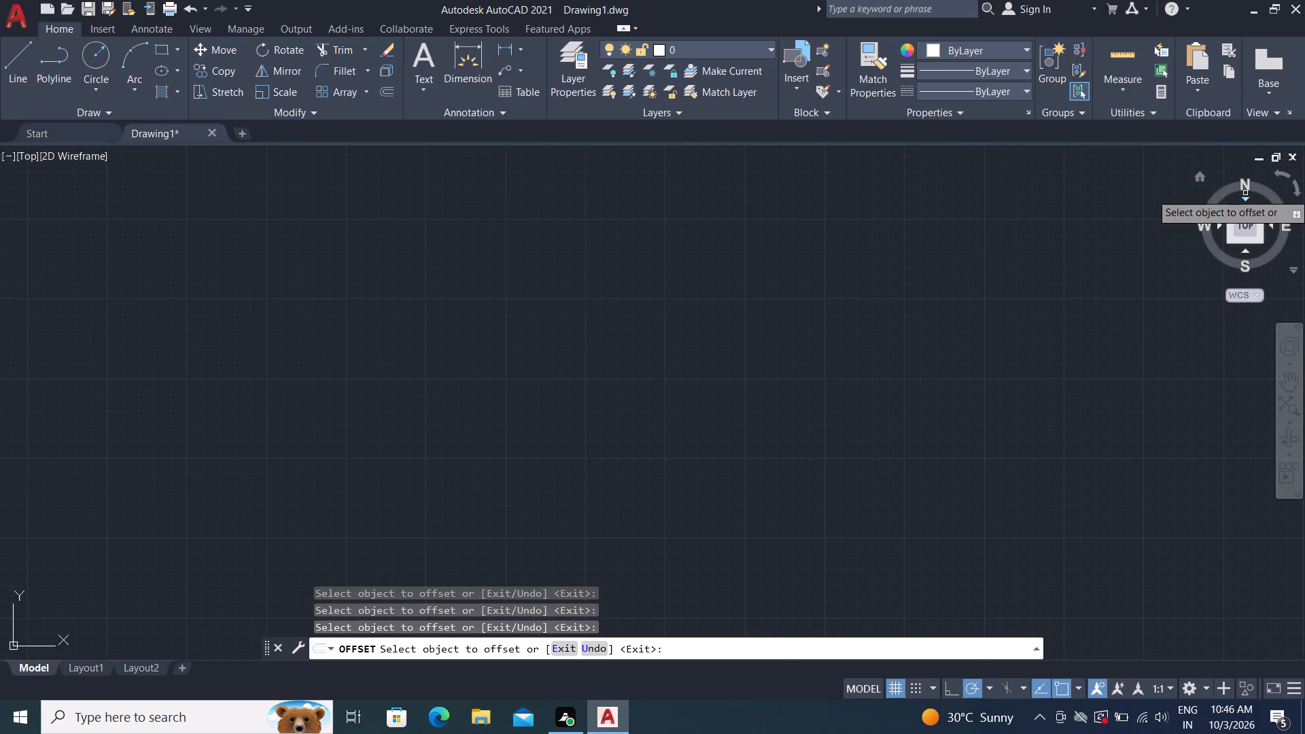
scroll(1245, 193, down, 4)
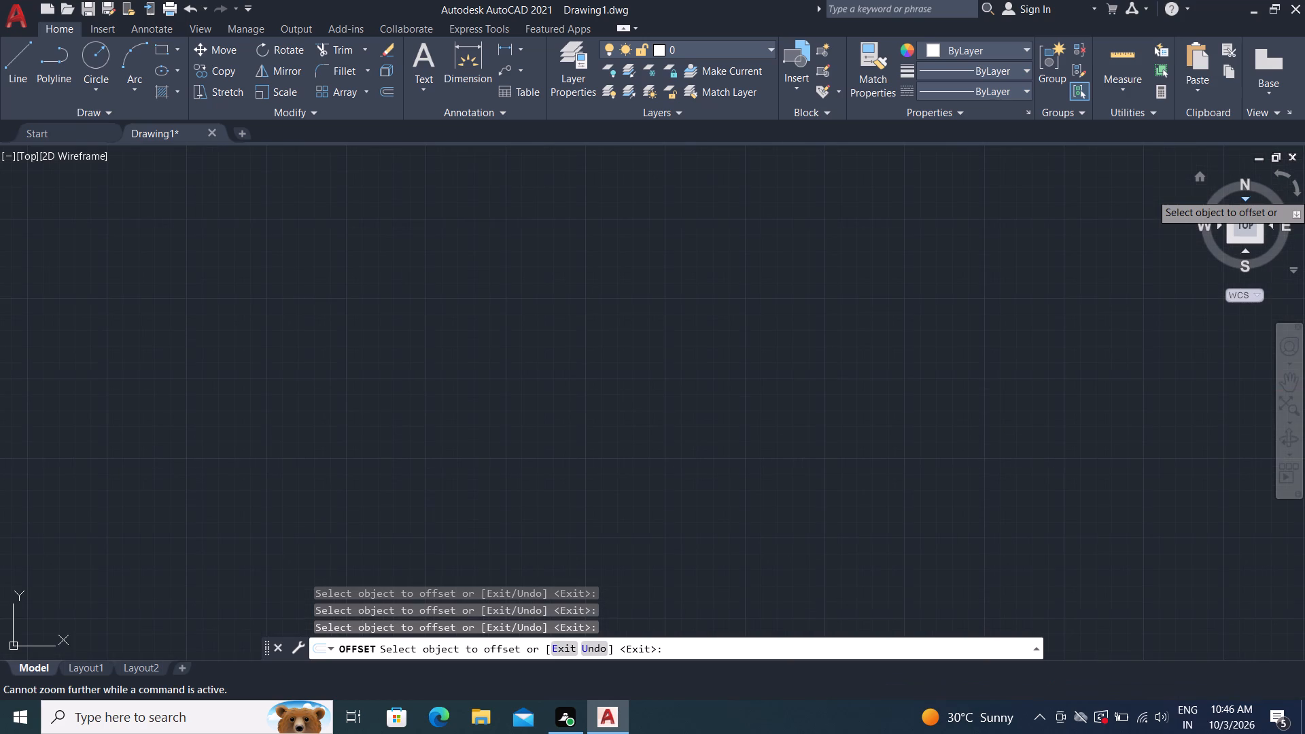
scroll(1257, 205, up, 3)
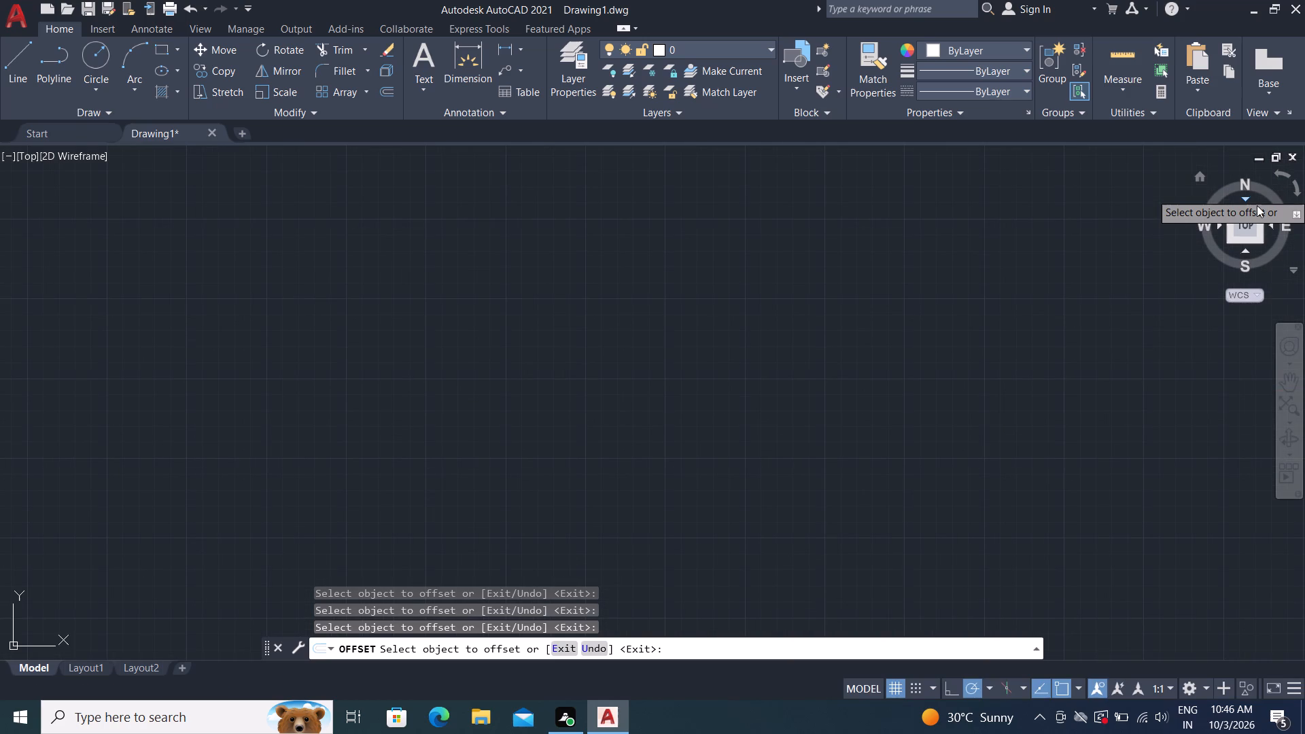
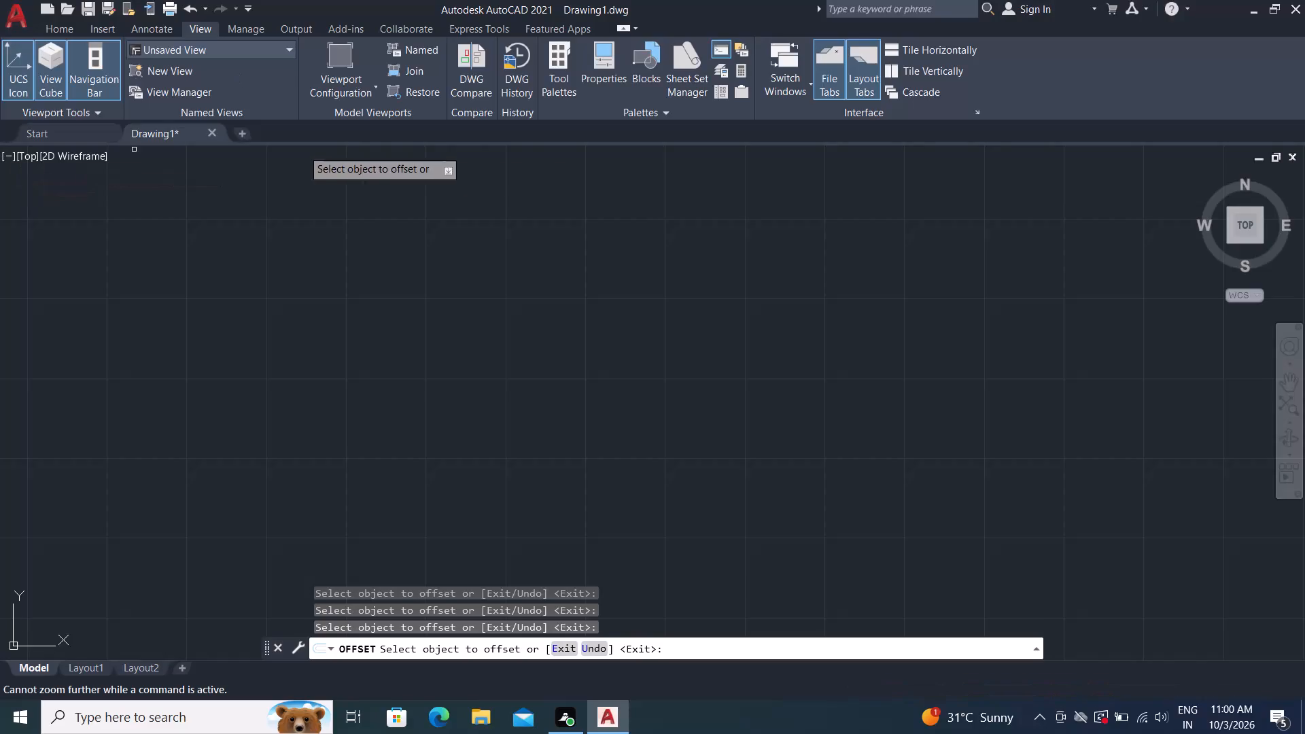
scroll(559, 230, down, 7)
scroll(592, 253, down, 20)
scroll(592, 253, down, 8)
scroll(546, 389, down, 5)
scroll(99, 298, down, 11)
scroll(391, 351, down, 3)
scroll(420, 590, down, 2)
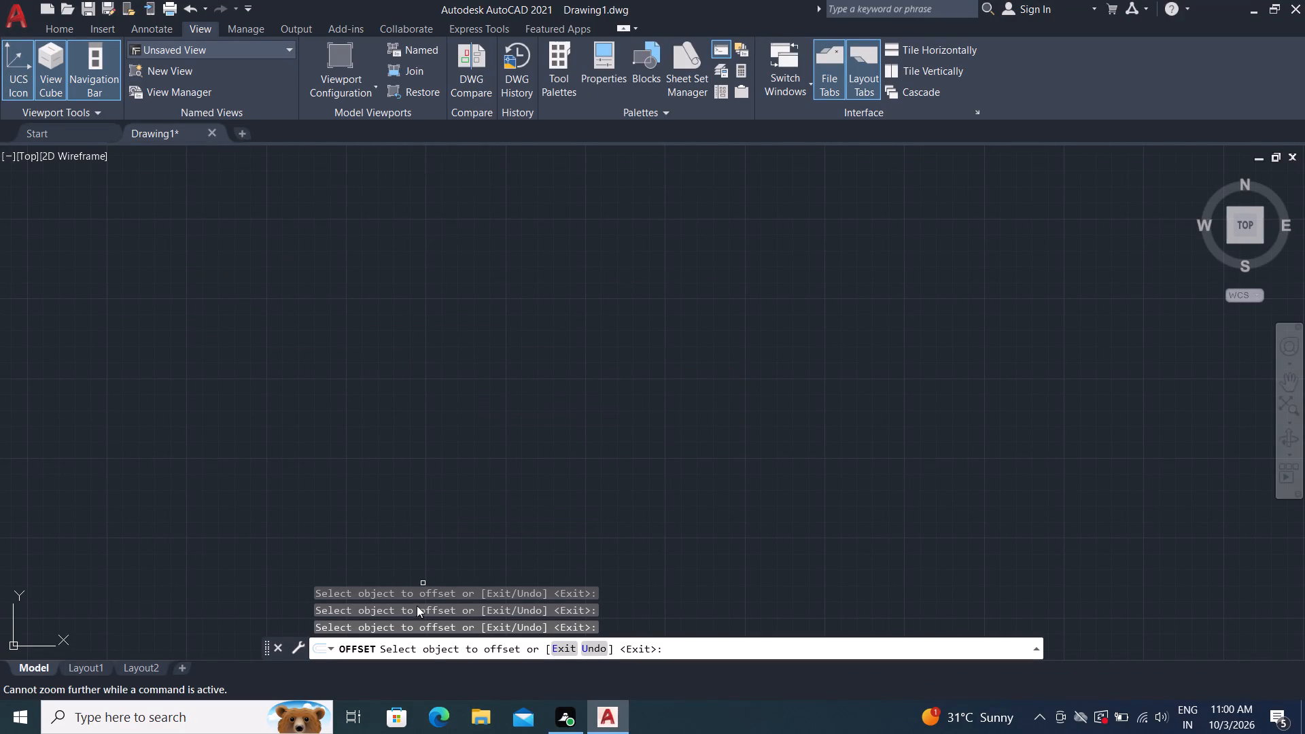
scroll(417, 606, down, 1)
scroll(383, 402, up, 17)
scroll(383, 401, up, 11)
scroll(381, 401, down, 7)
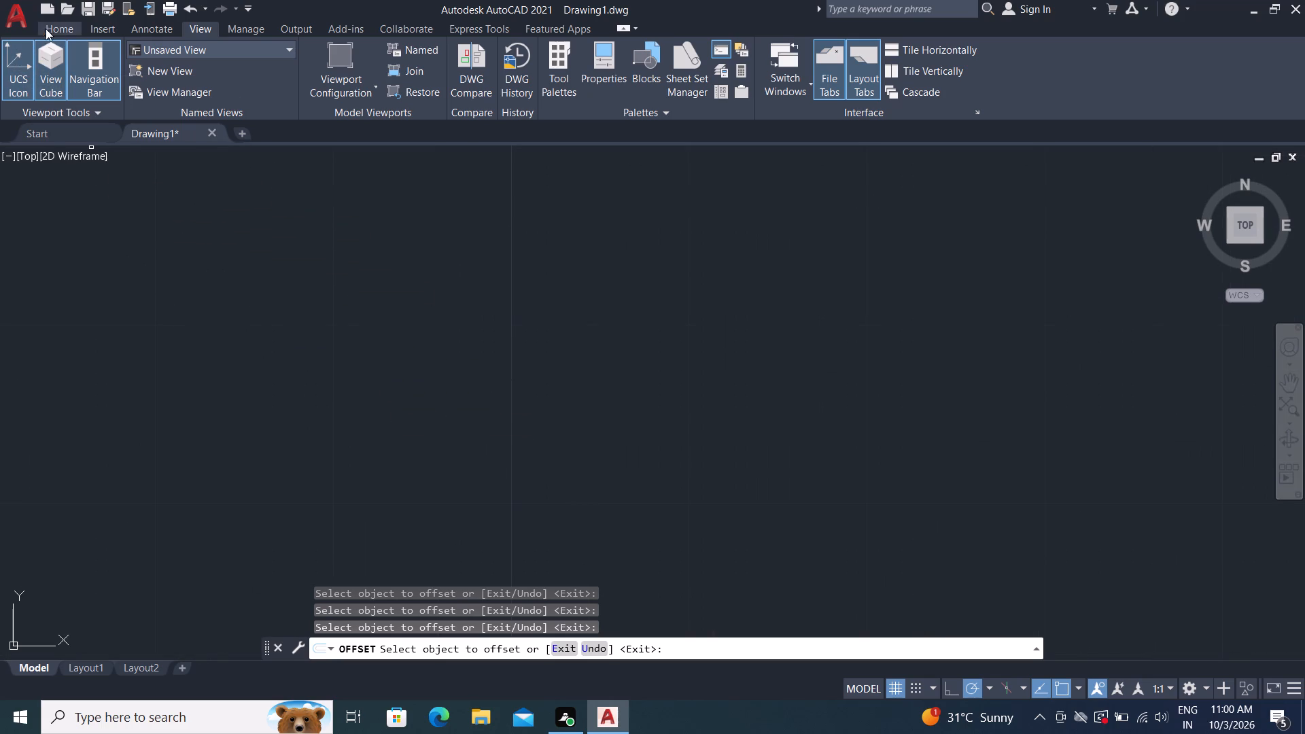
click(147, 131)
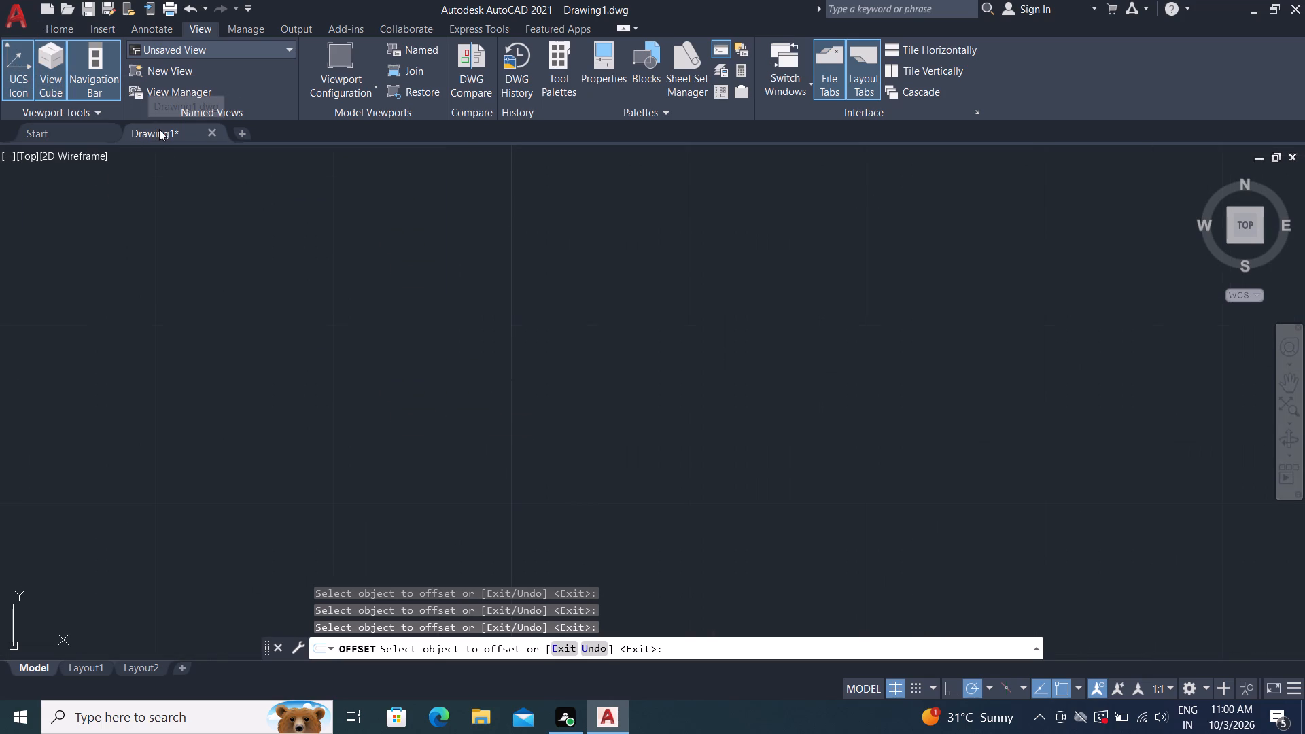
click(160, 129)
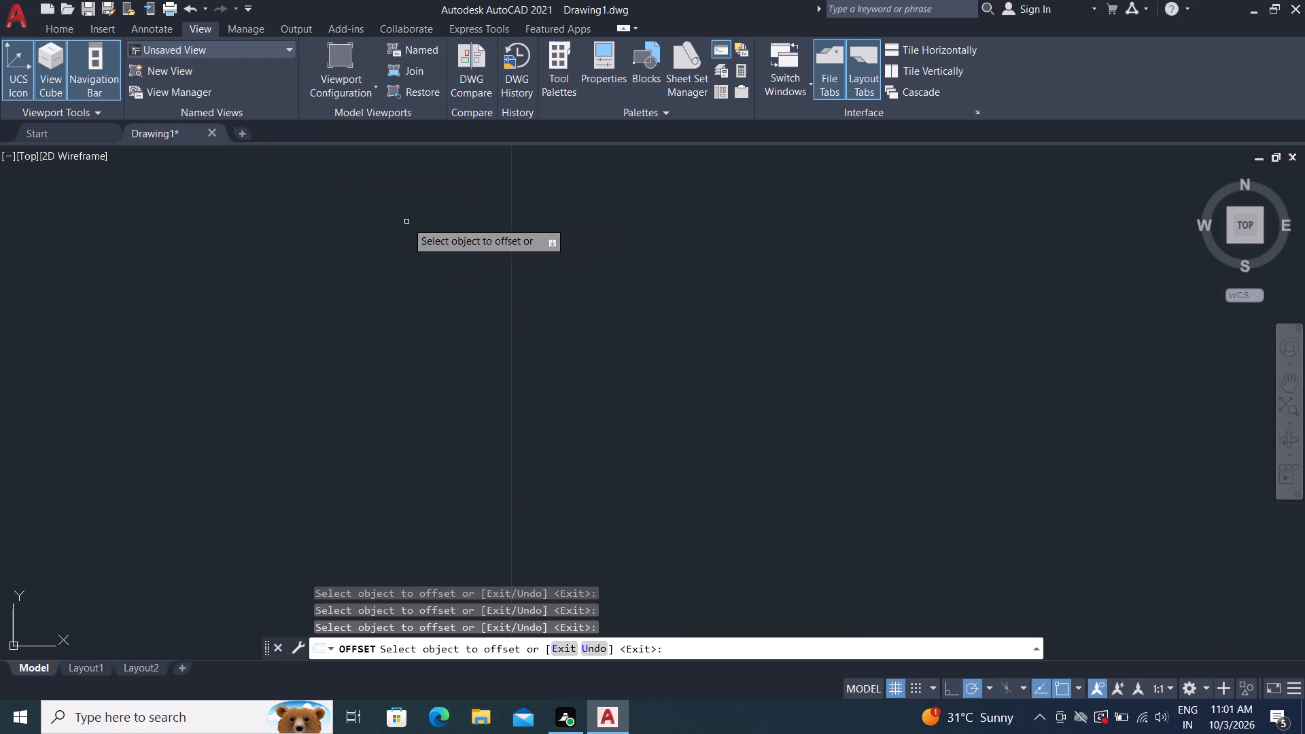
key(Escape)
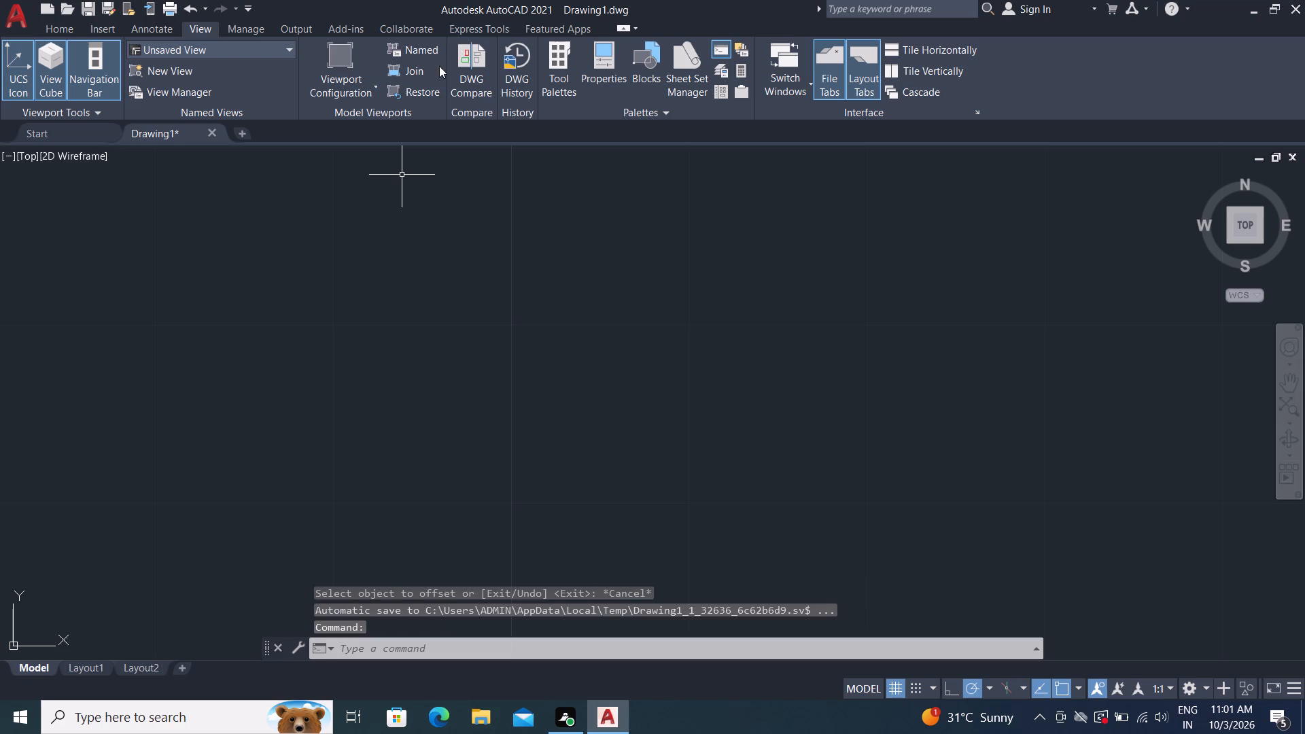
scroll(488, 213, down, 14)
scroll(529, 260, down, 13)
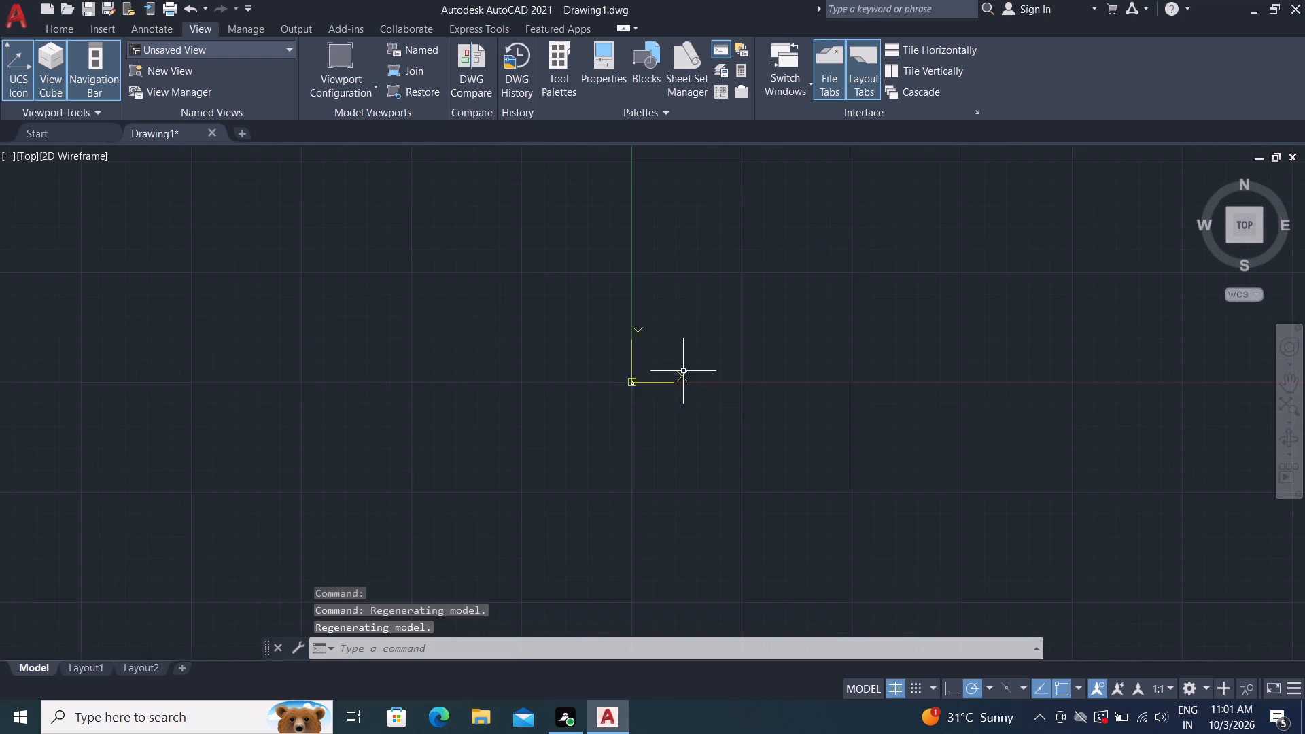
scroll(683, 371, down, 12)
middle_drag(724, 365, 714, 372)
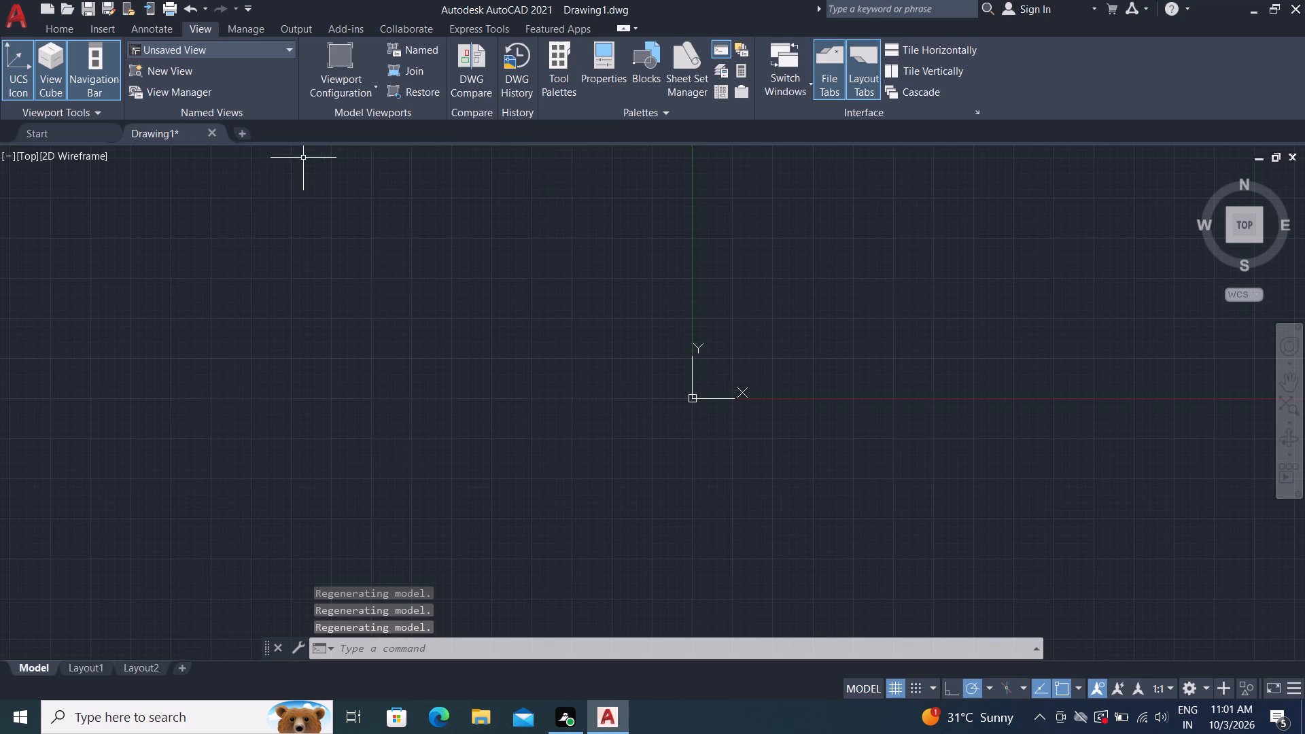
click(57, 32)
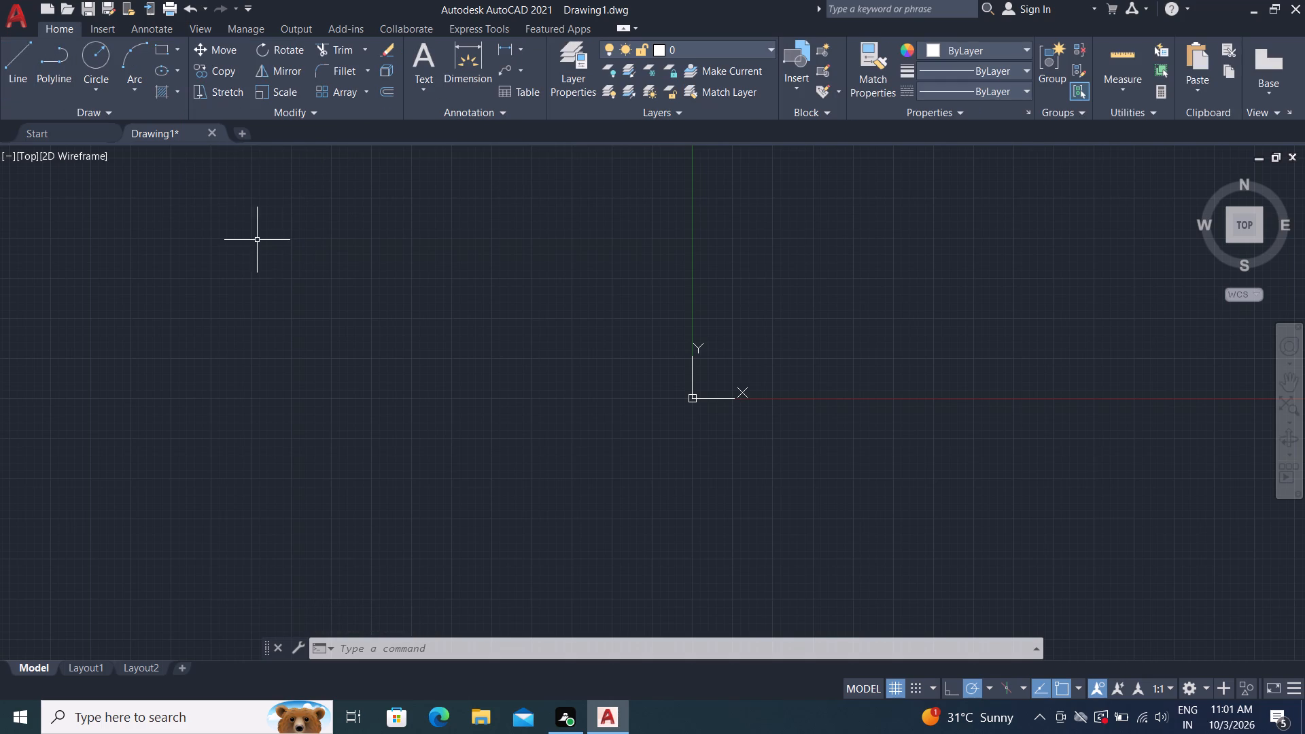
Undo the recent view changes and the last offset attempt.
key(ctrl+z)
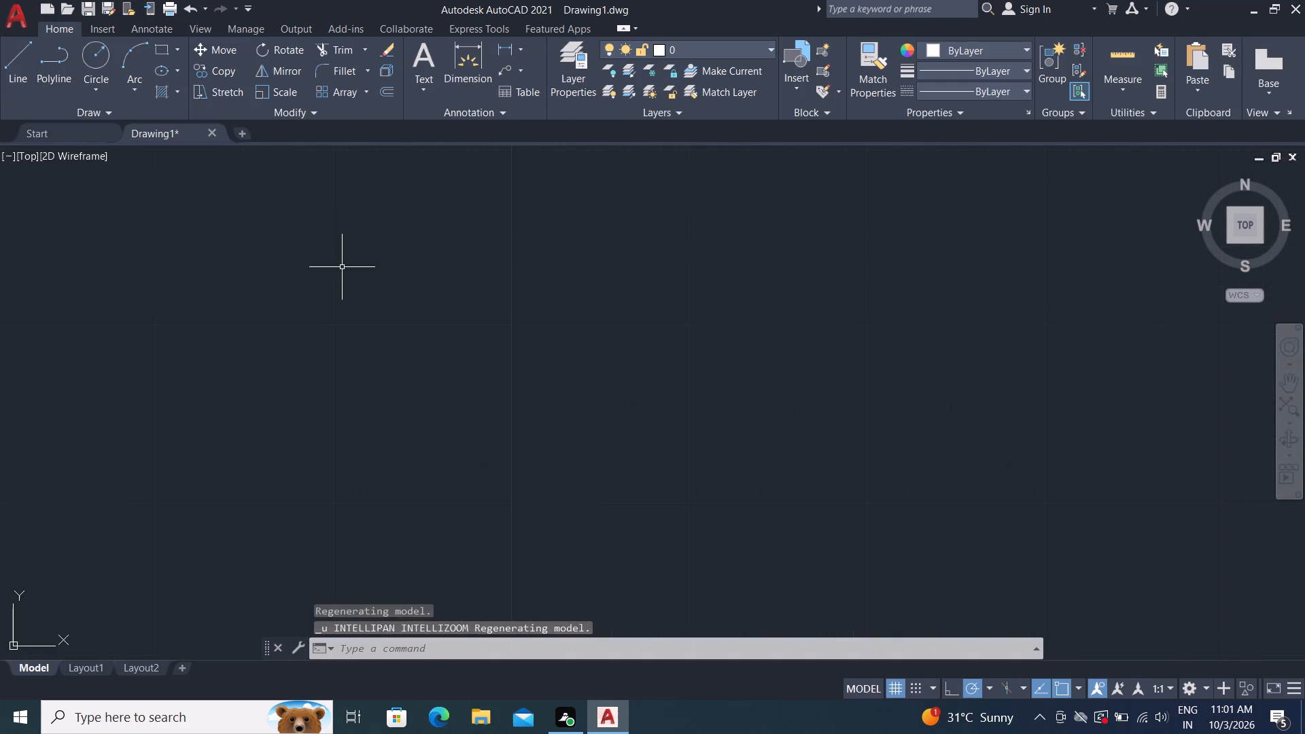
key(ctrl+z)
key(ctrl+z)
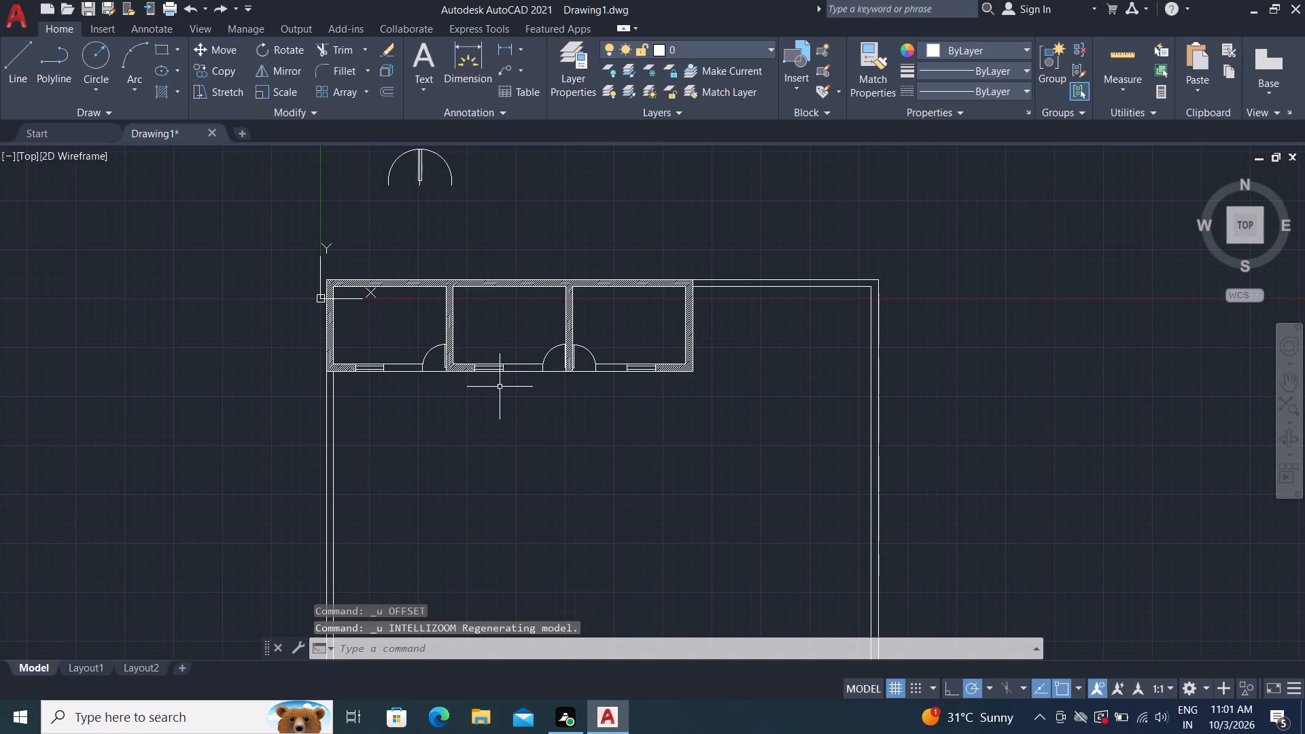
Delete the spare double-arc door symbol lying above the floor plan.
middle_drag(570, 438, 969, 631)
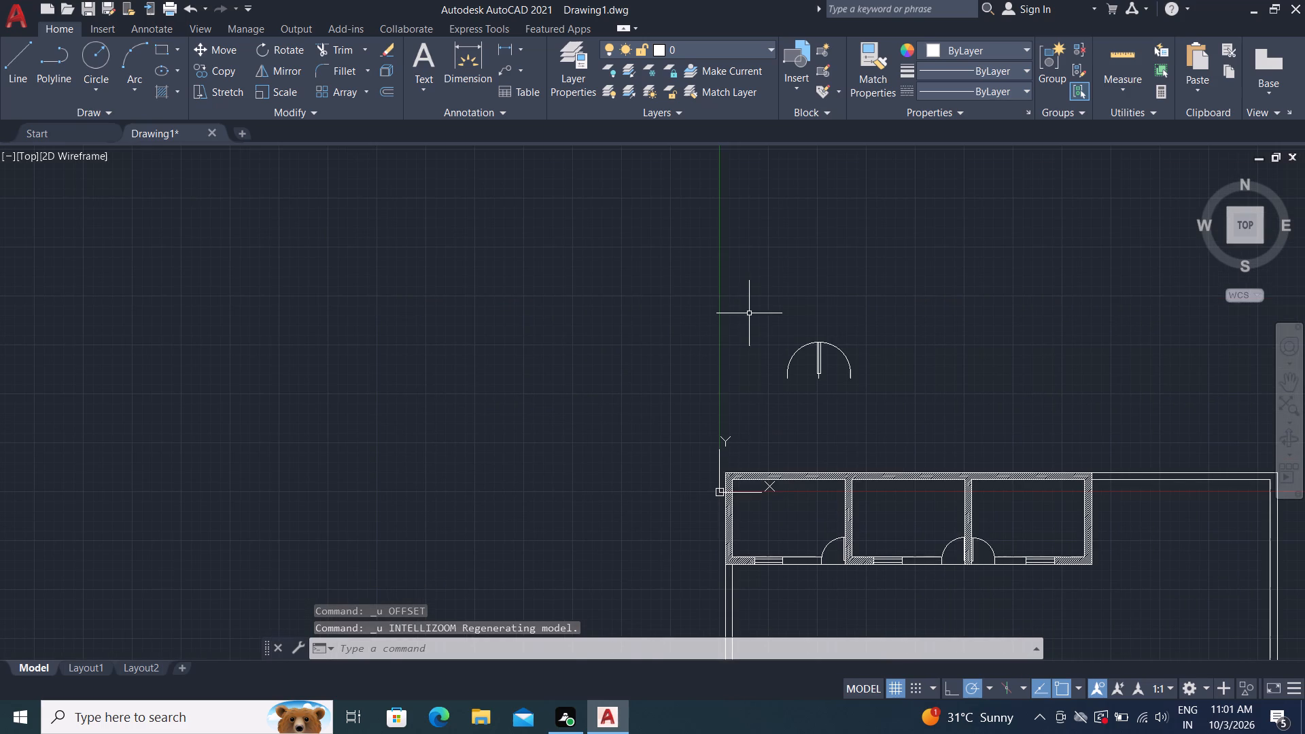
click(750, 316)
click(877, 400)
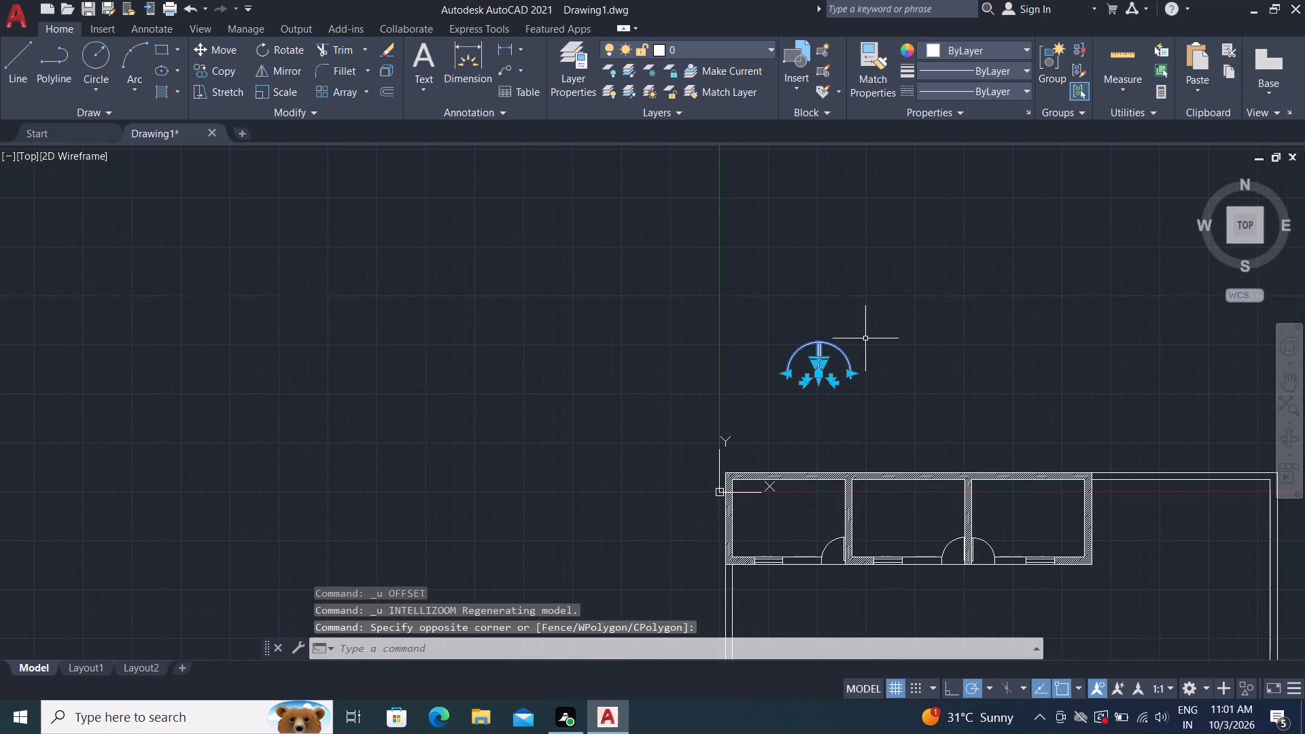
key(Delete)
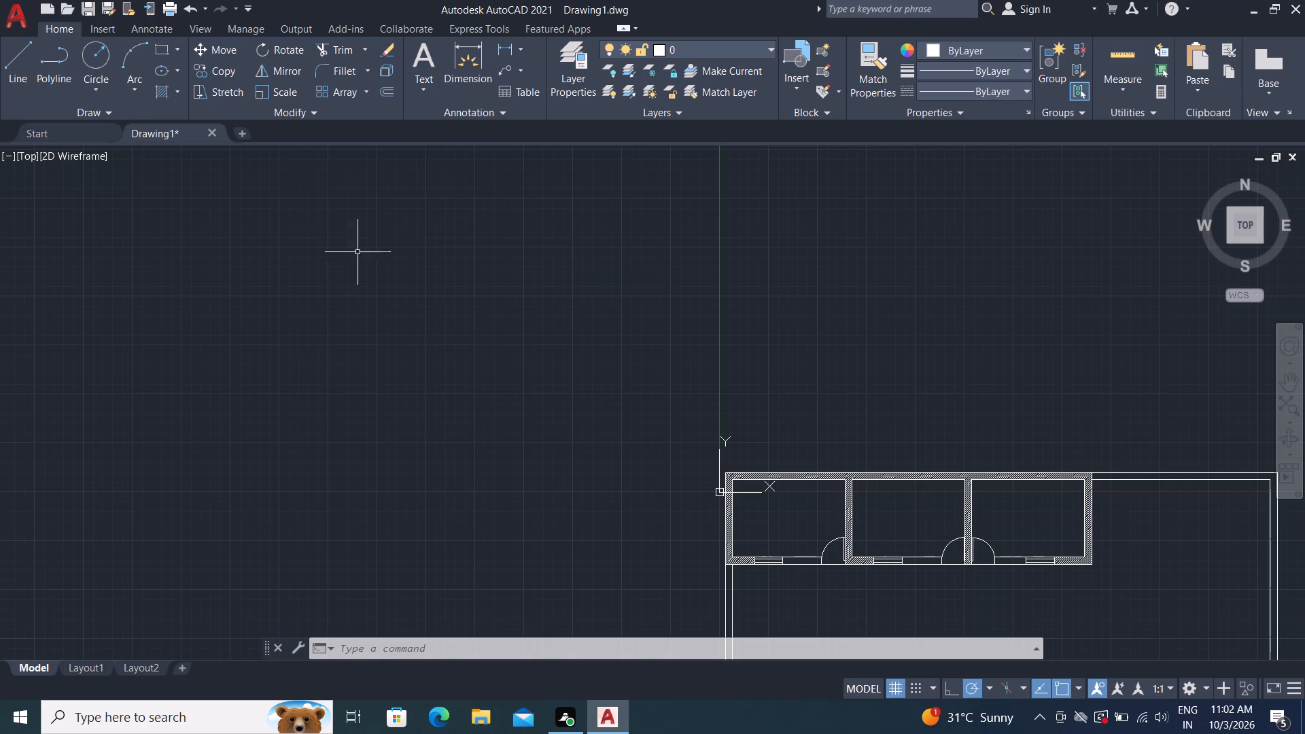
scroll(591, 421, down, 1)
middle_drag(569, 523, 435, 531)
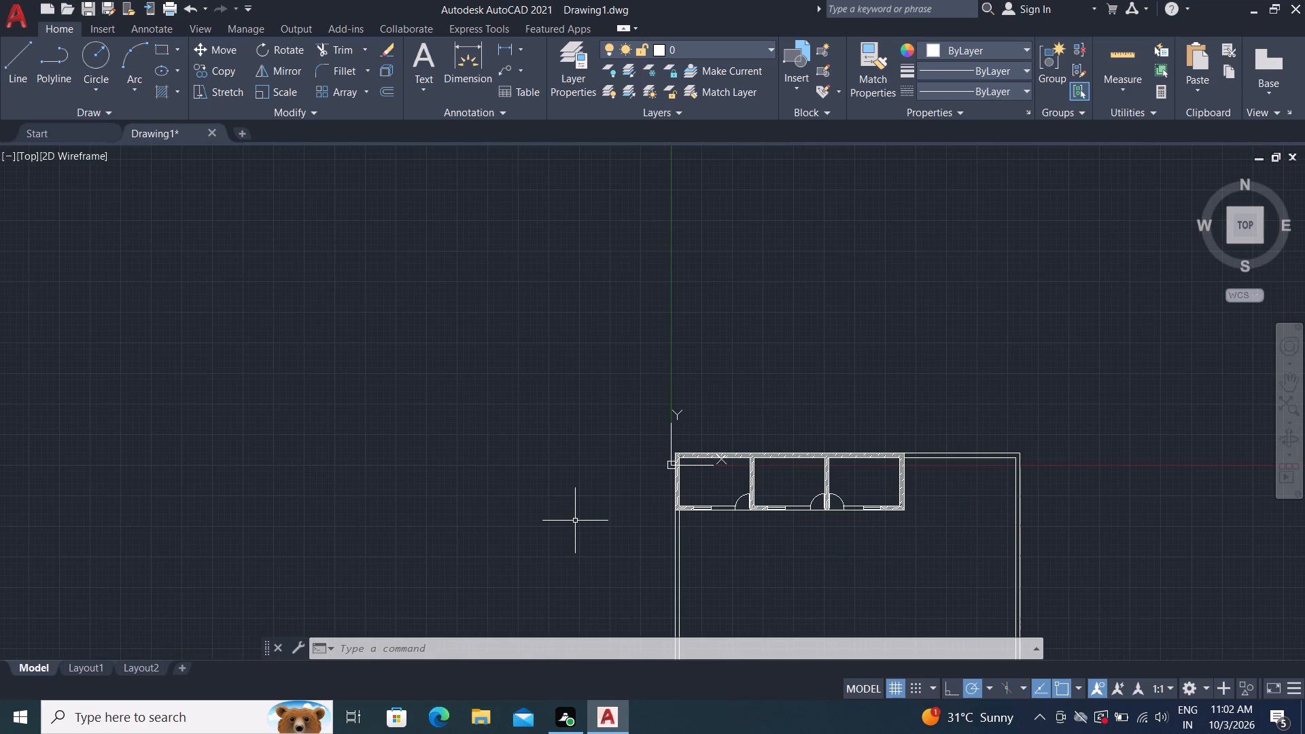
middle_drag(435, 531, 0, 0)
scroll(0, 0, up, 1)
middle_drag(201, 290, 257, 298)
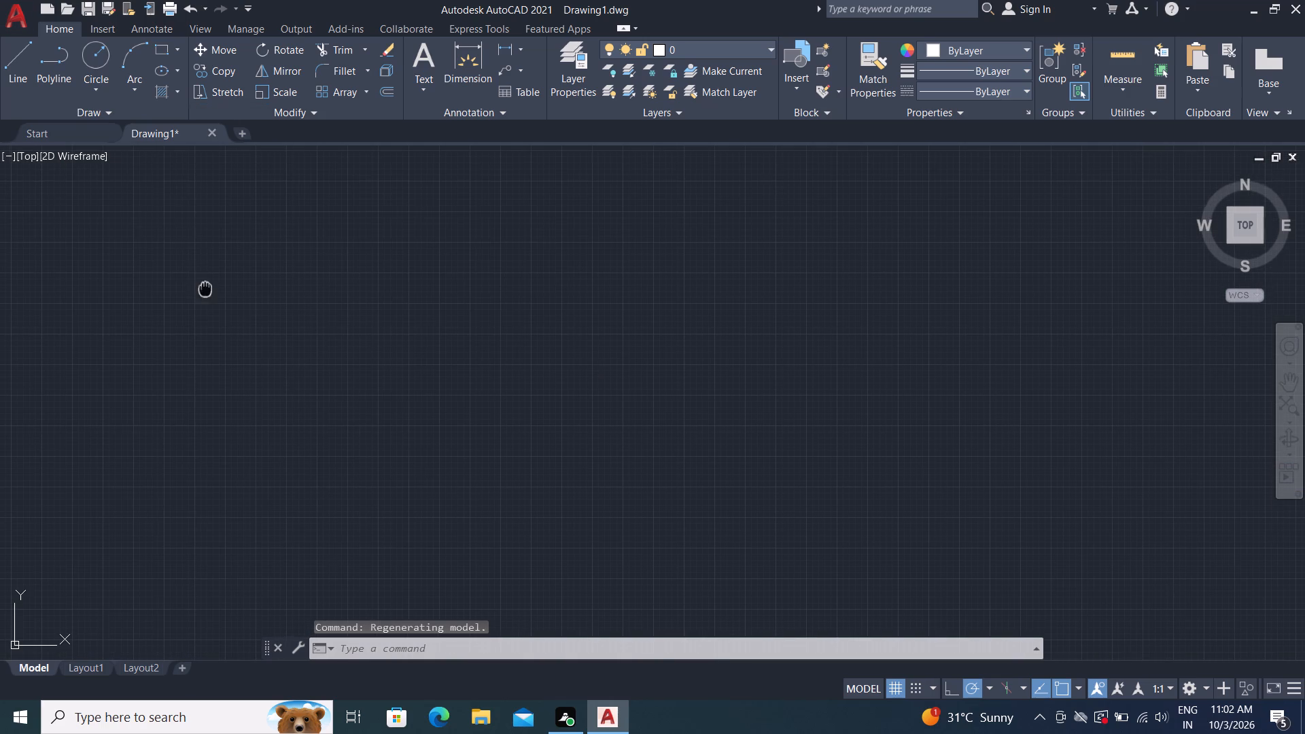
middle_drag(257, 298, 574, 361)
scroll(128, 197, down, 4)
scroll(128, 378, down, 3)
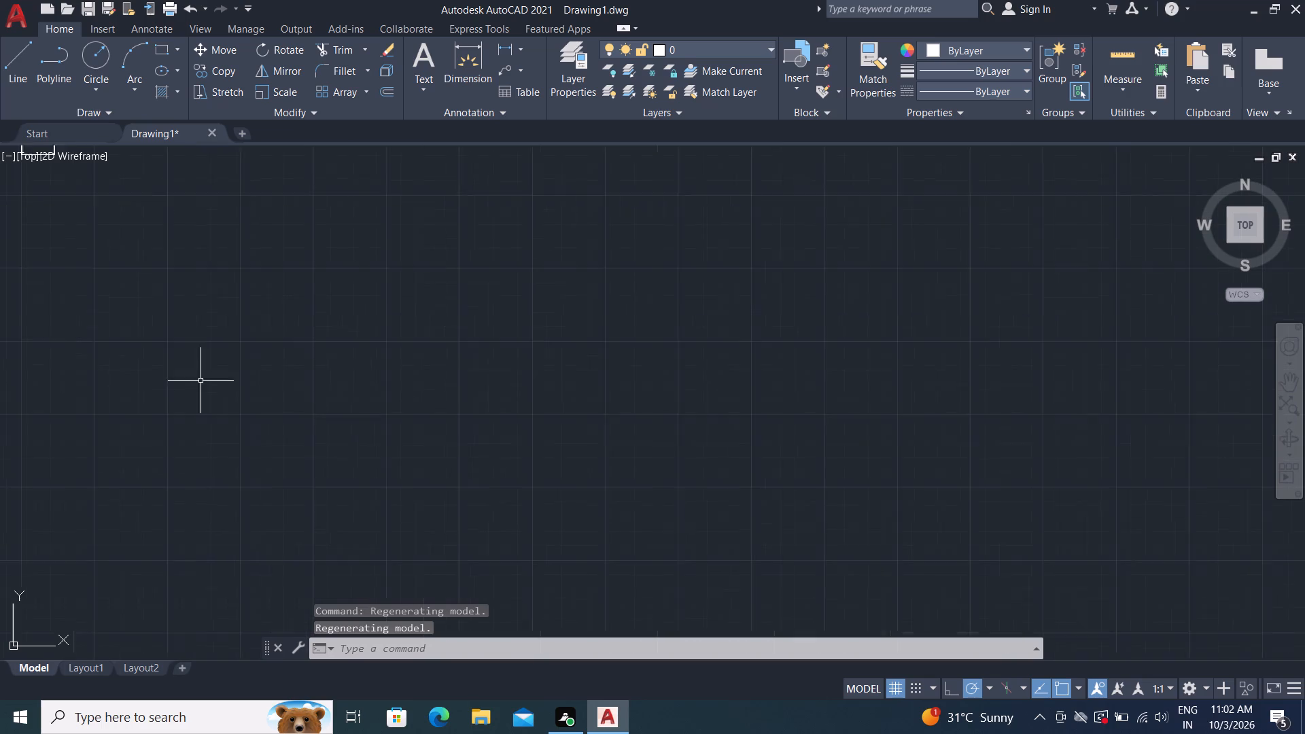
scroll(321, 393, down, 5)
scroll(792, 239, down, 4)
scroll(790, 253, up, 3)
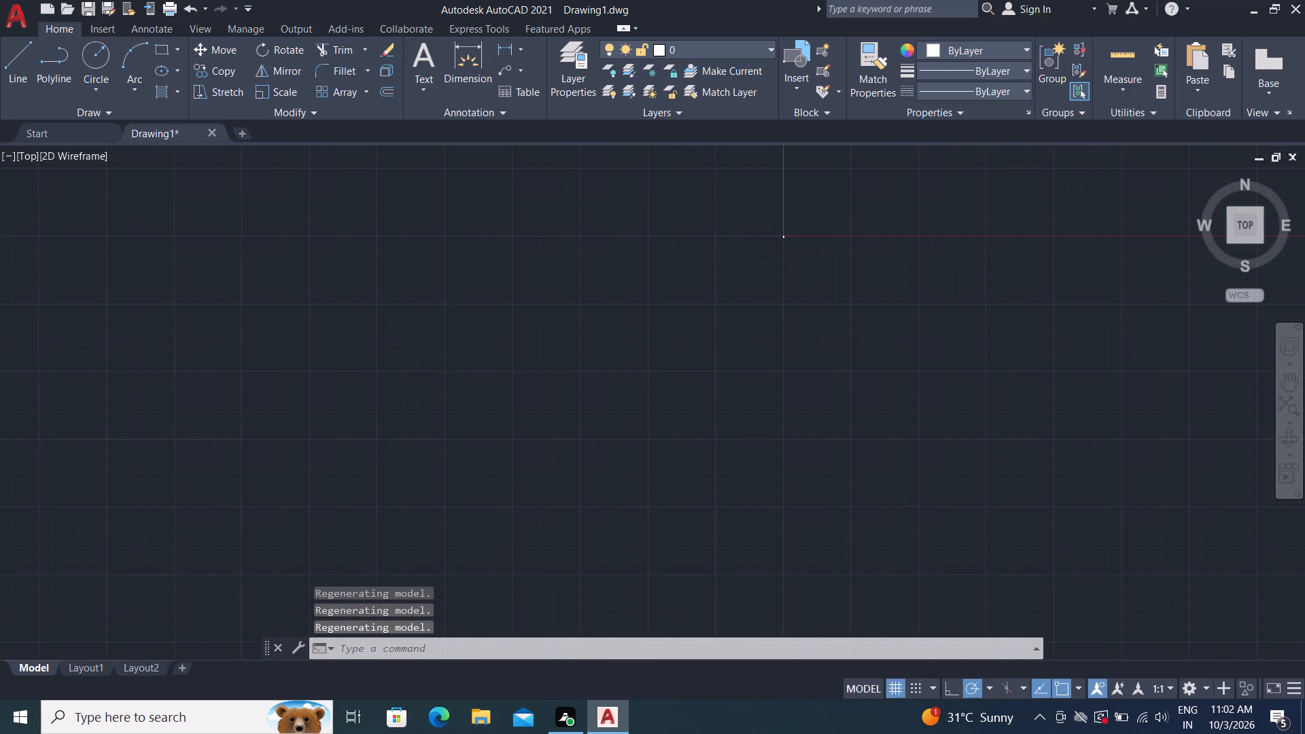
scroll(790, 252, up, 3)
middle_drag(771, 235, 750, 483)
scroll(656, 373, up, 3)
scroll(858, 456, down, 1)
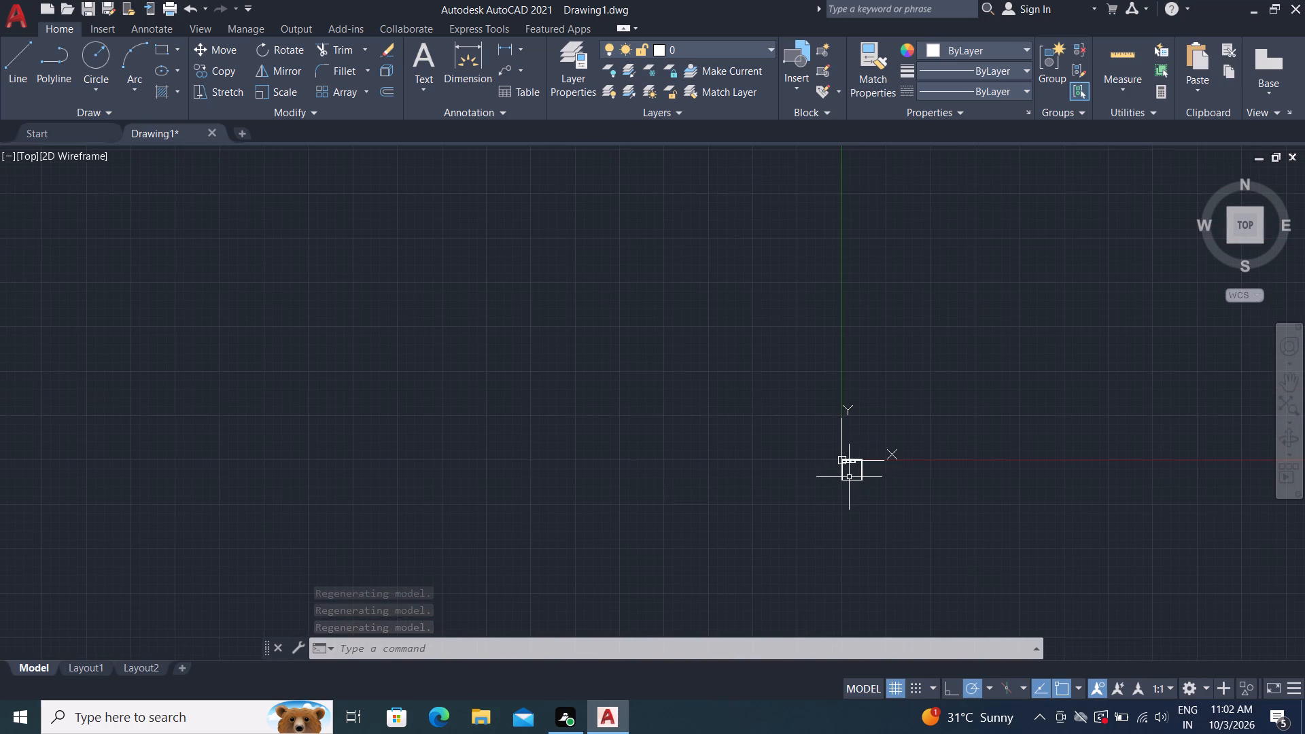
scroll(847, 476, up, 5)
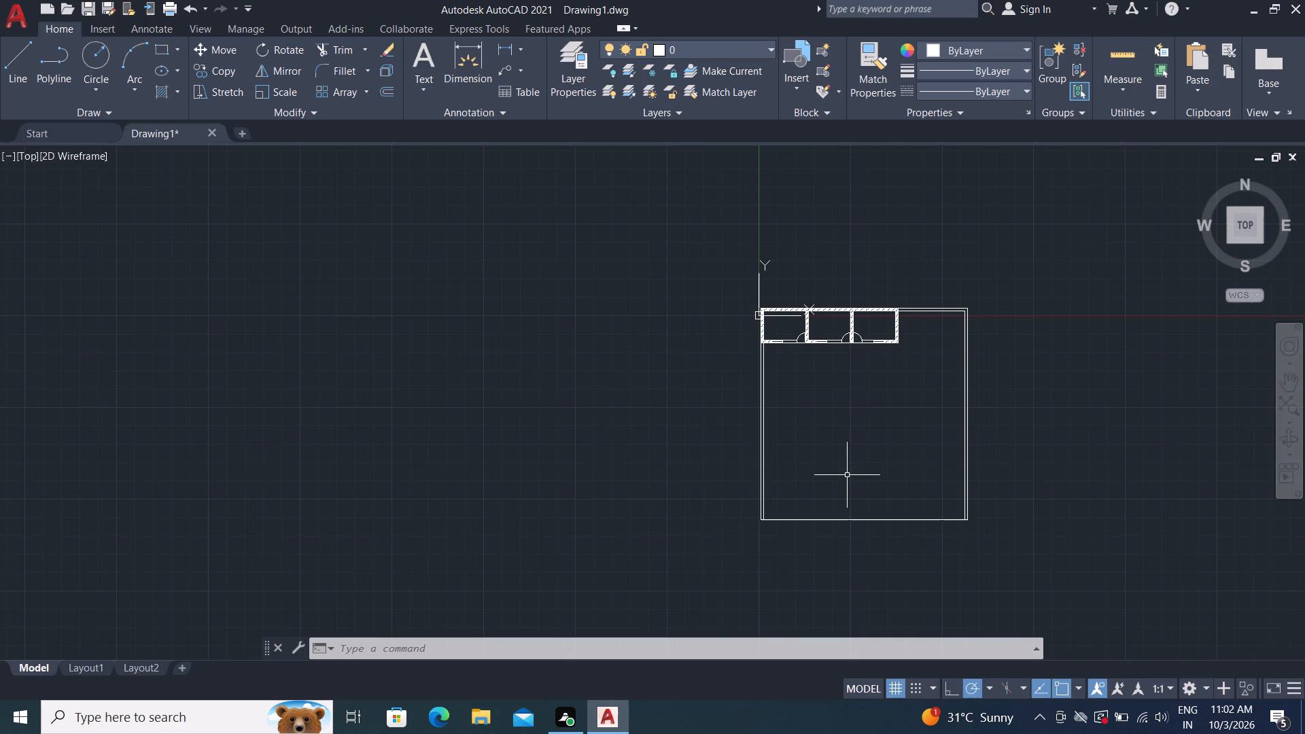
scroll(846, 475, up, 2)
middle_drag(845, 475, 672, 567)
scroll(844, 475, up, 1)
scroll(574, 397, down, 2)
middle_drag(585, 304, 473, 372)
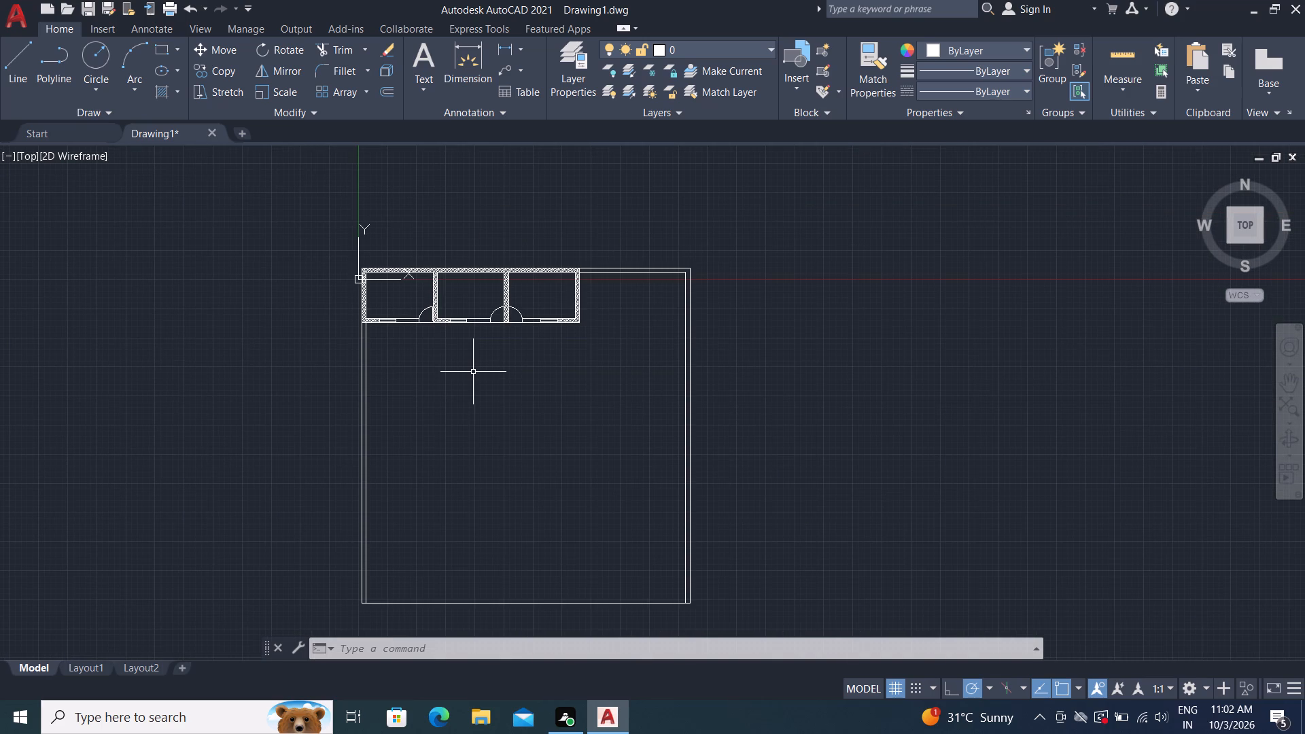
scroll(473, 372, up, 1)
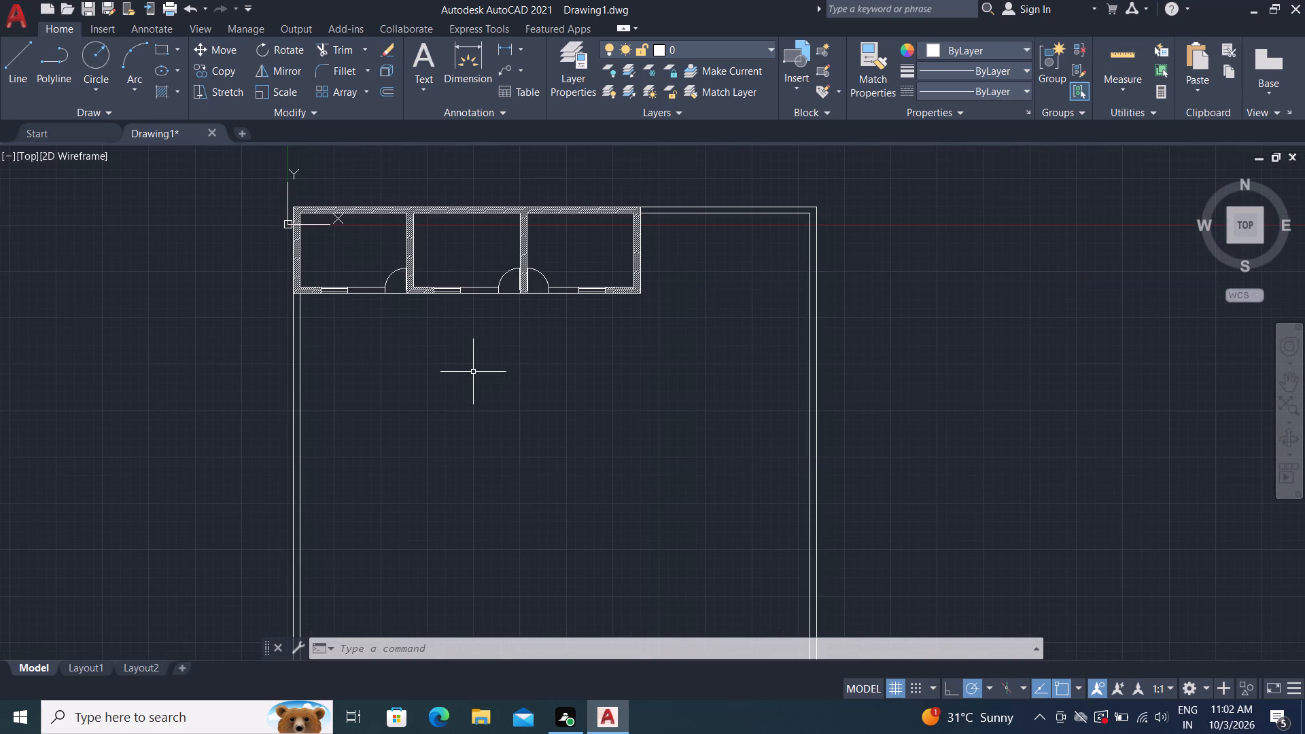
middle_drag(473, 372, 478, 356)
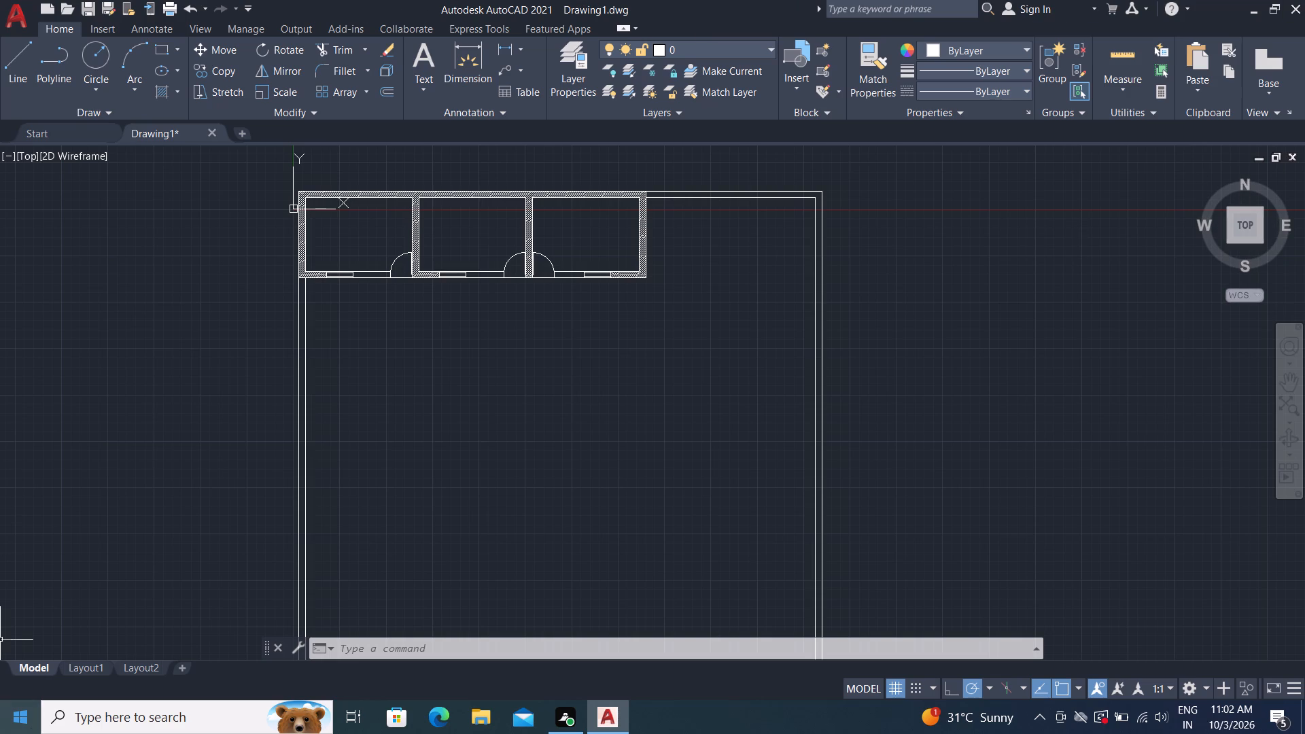
Offset the outer line of the three rooms' bottom wall by 4'9" downward into the plan.
text(O 4')
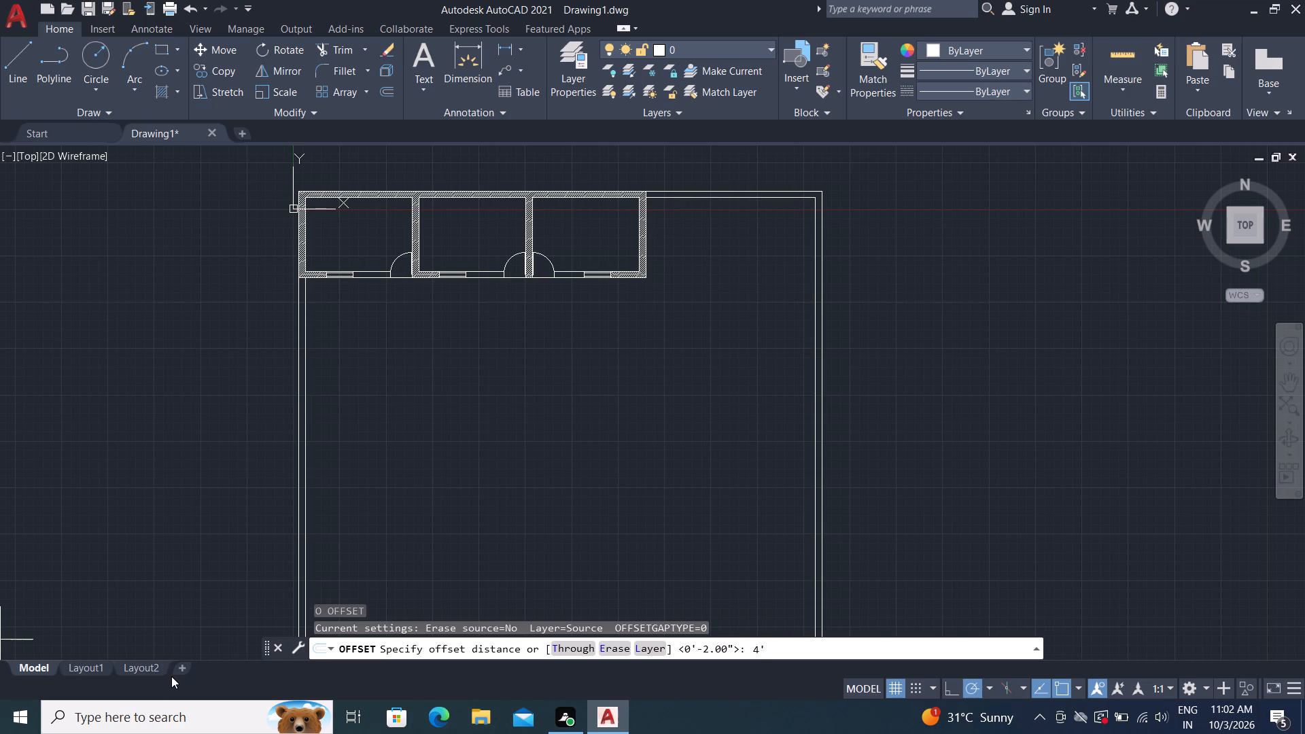
key(9)
key(shift+quotedbl)
key(Return)
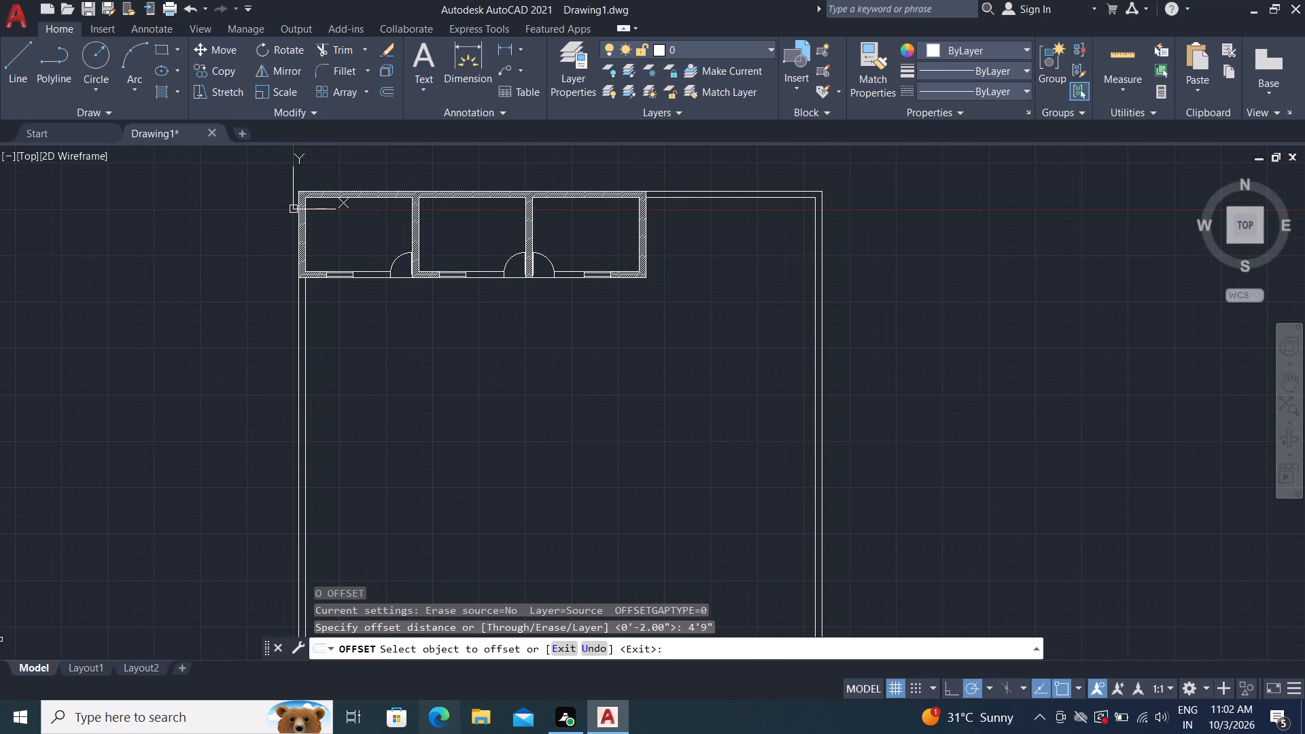
click(369, 278)
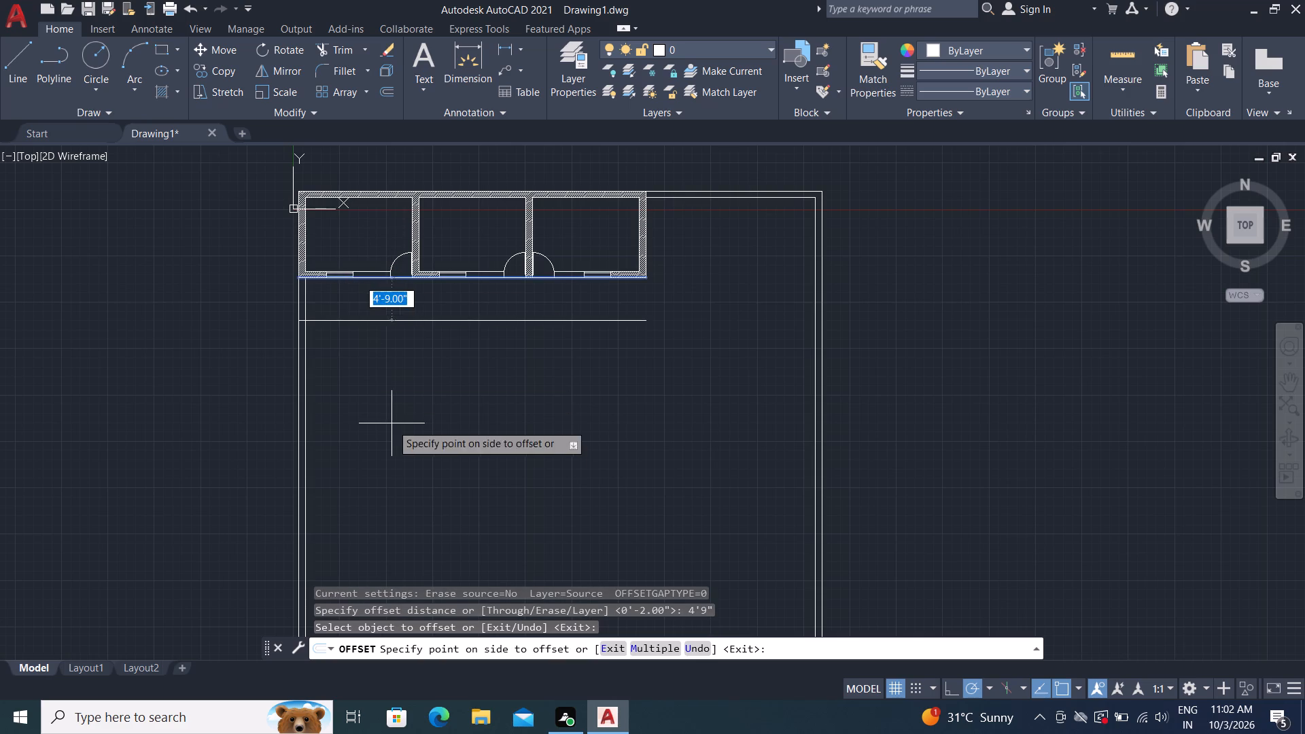
click(400, 440)
key(Escape)
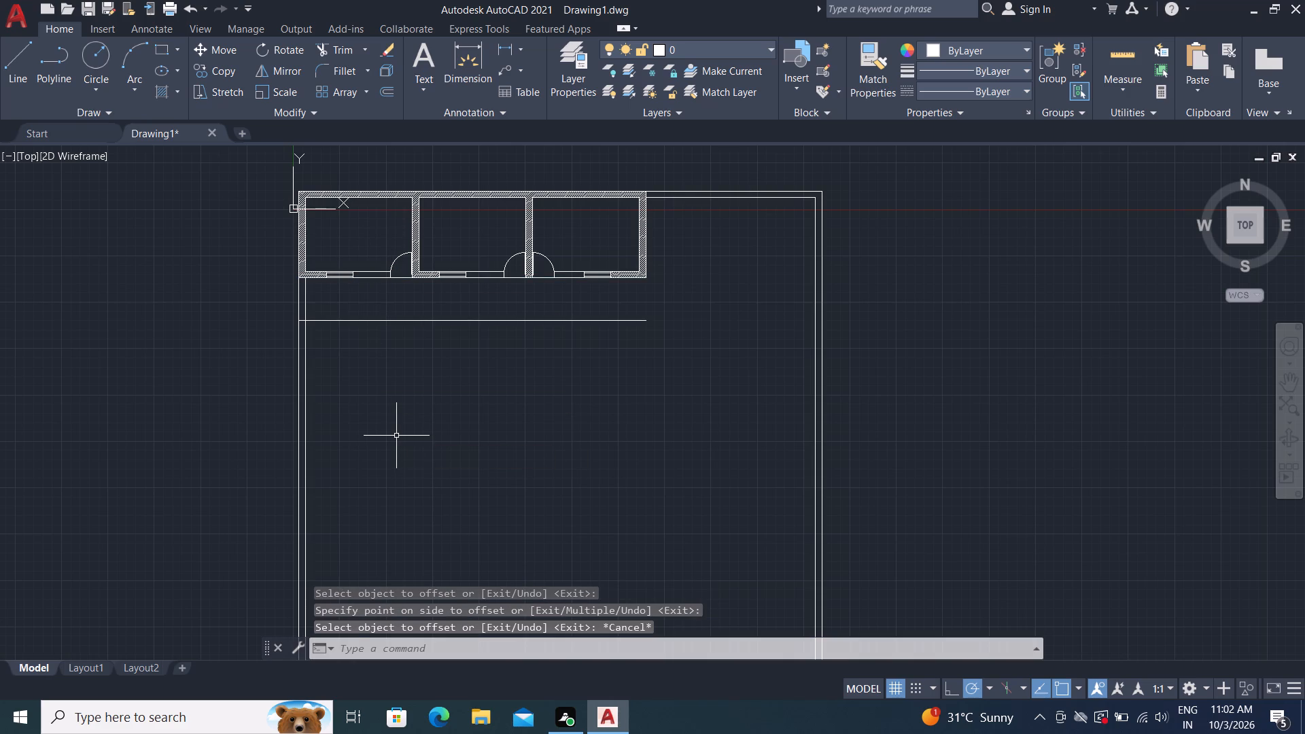
Trim the offset line where it crosses the thickness of the plan's left outer wall.
key(t)
text(R)
key(space)
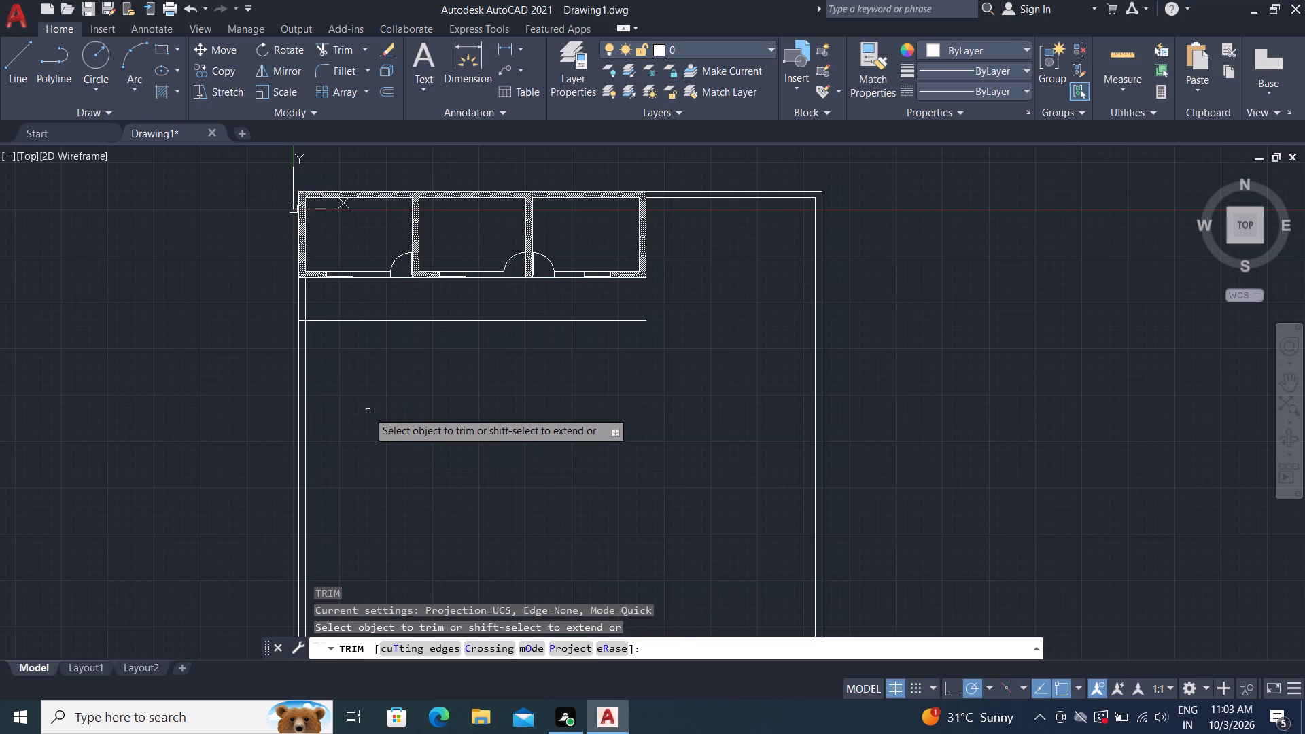
scroll(290, 323, up, 3)
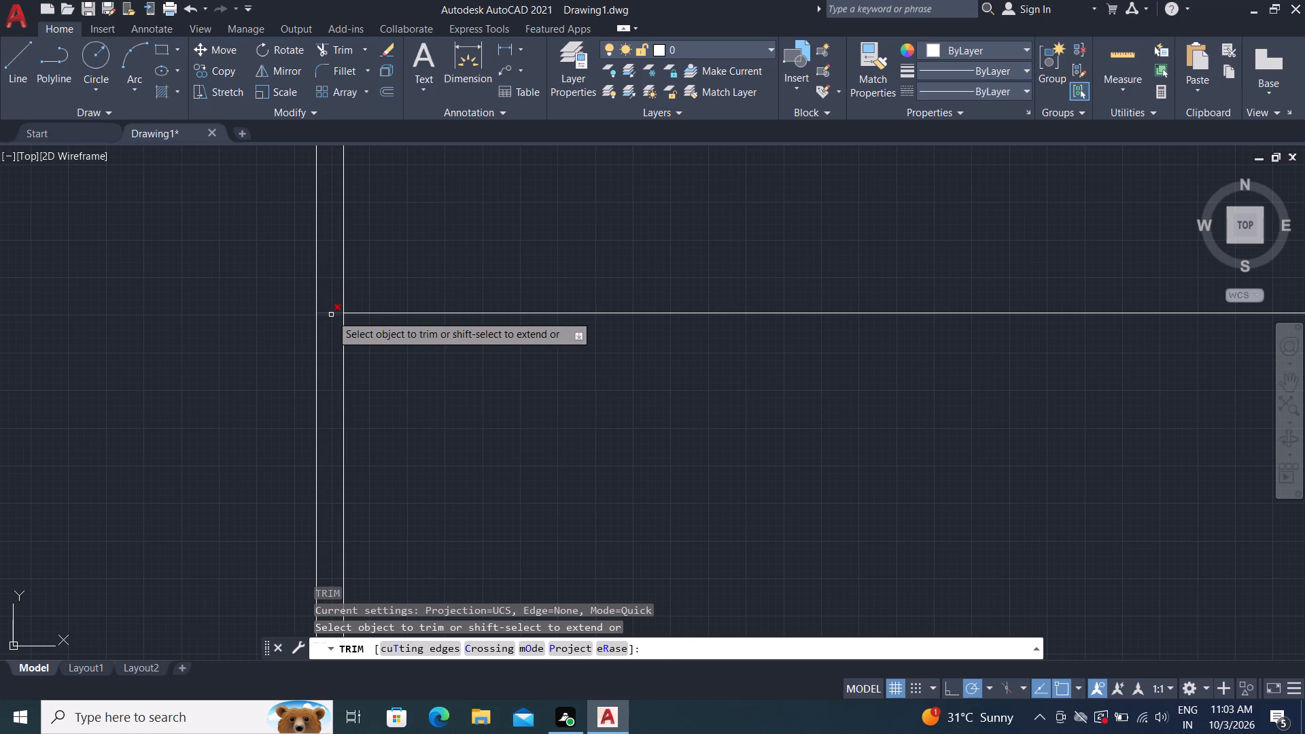
click(331, 315)
key(Escape)
Extend the other end of the offset line to the inner line of the plan's right outer wall.
text(EX)
key(space)
scroll(478, 368, down, 3)
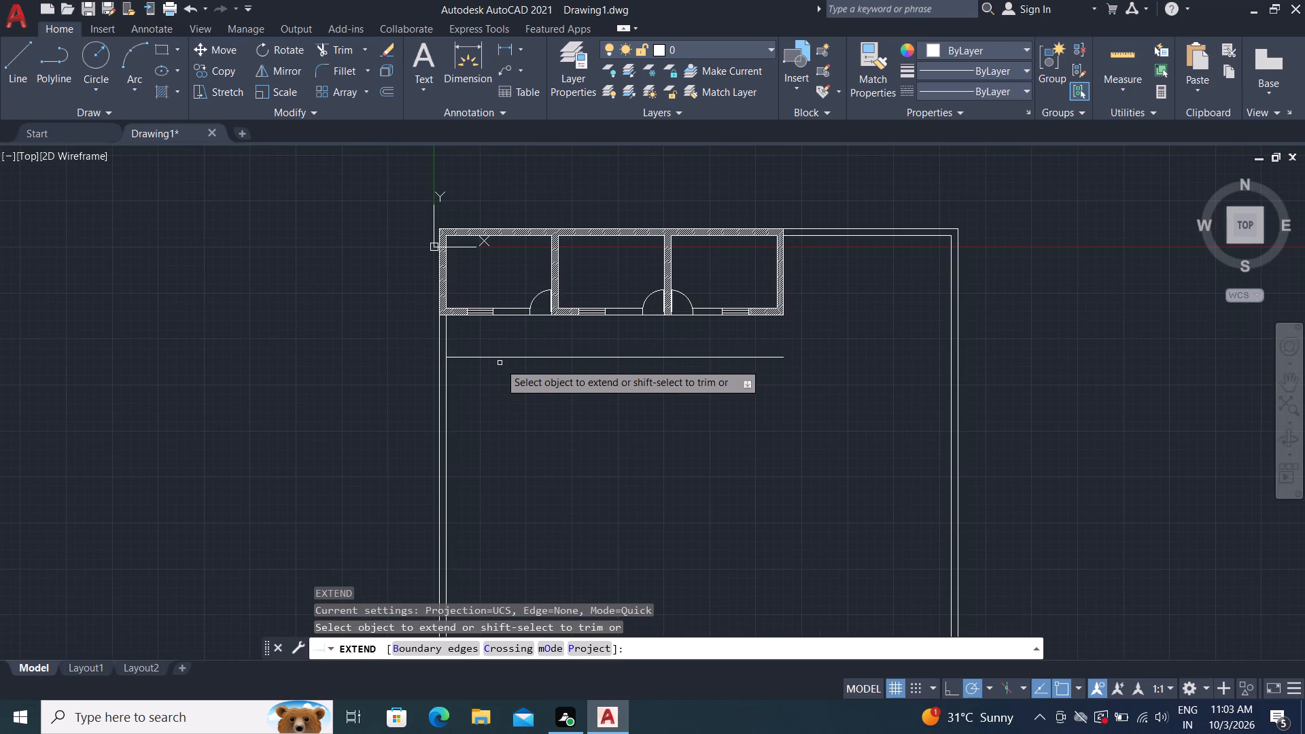
click(780, 358)
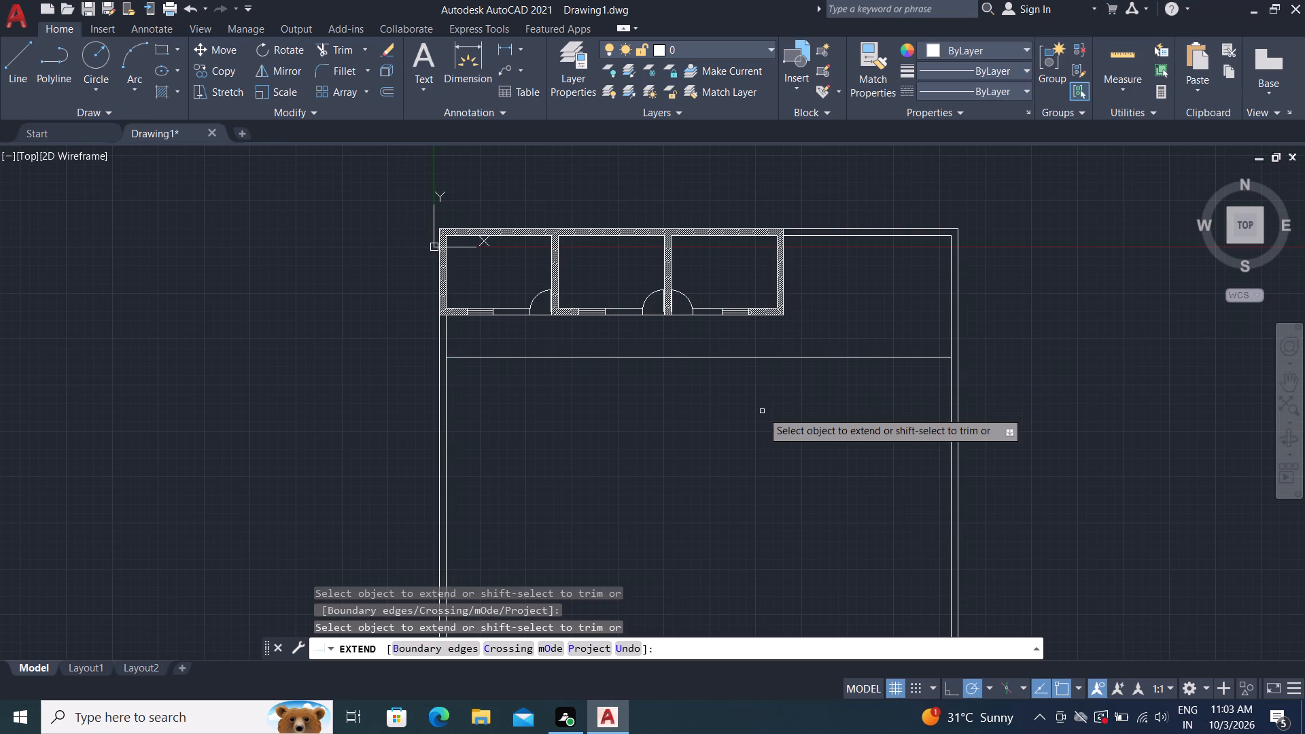
key(Escape)
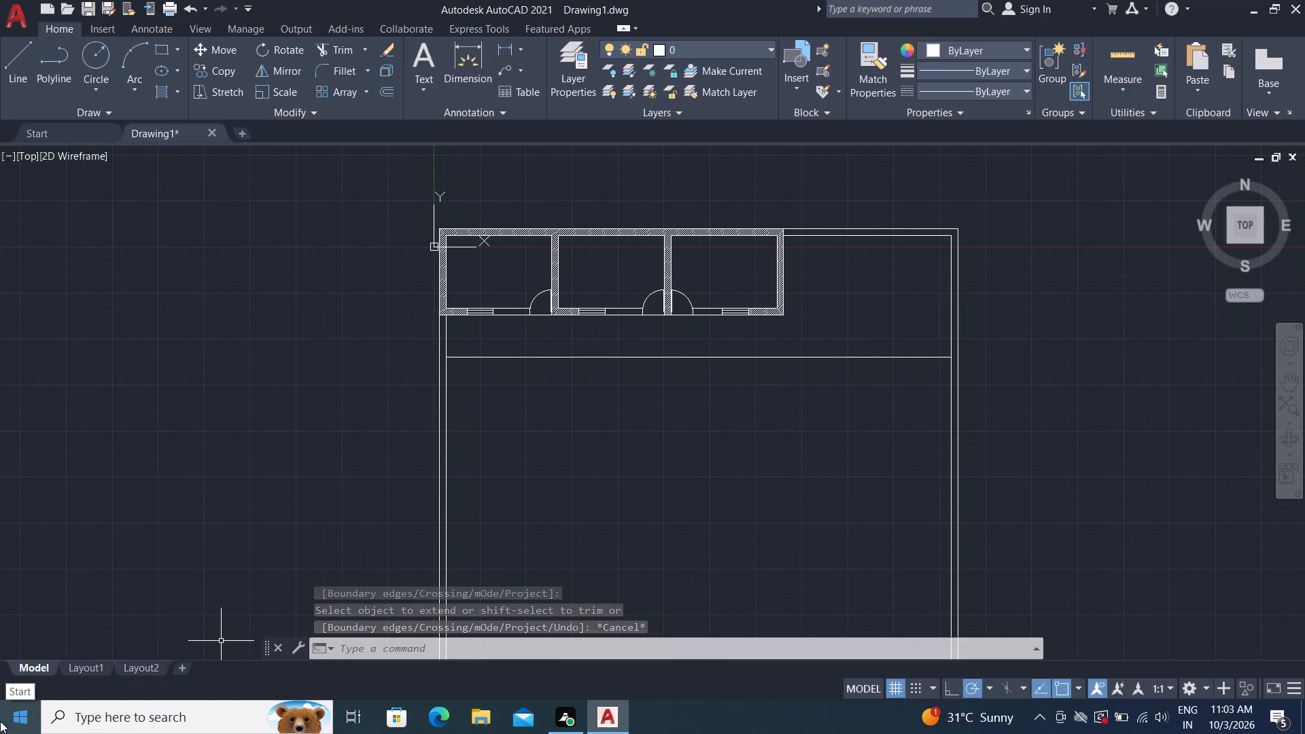
Offset the extended line 9" downward to form the second face of the full-width wall below the rooms.
key(o)
key(space)
key(9)
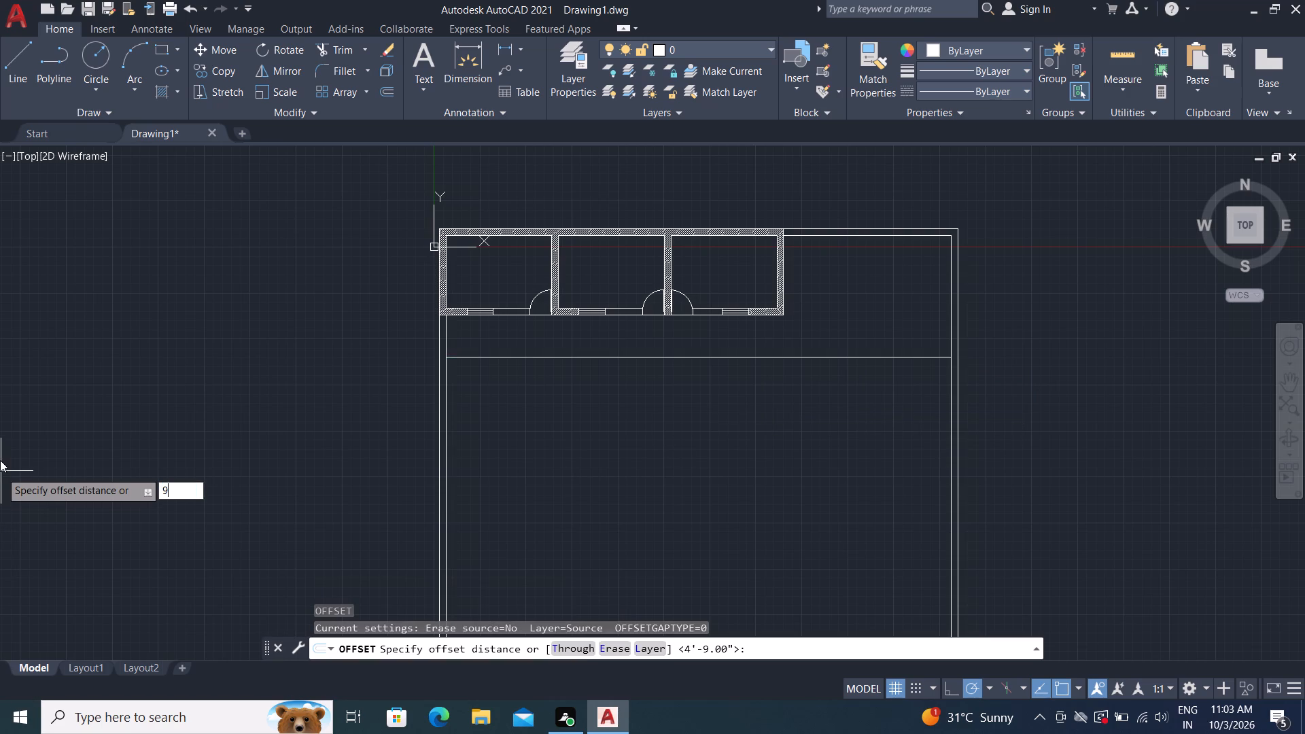
key(shift+quotedbl)
key(Return)
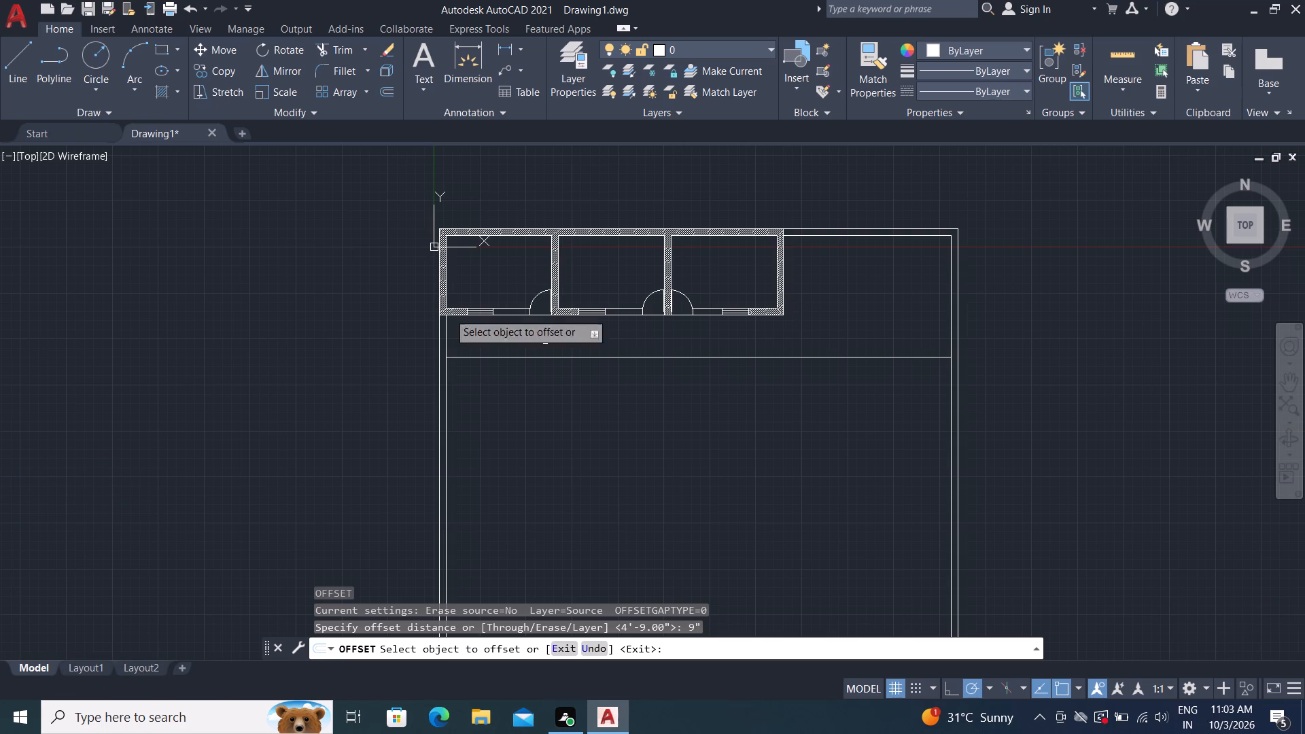
click(915, 358)
click(907, 406)
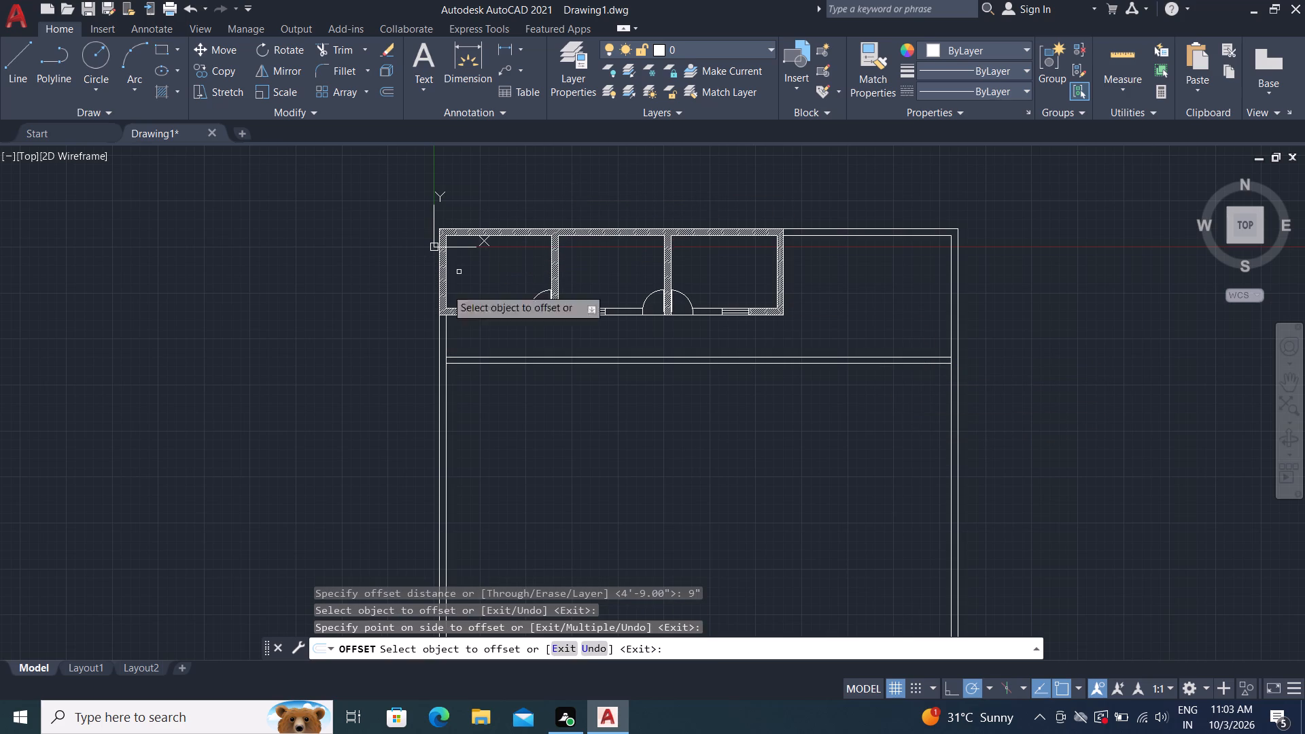
Offset the lower line of the full-width wall by 12' downward into the plan.
scroll(400, 315, down, 1)
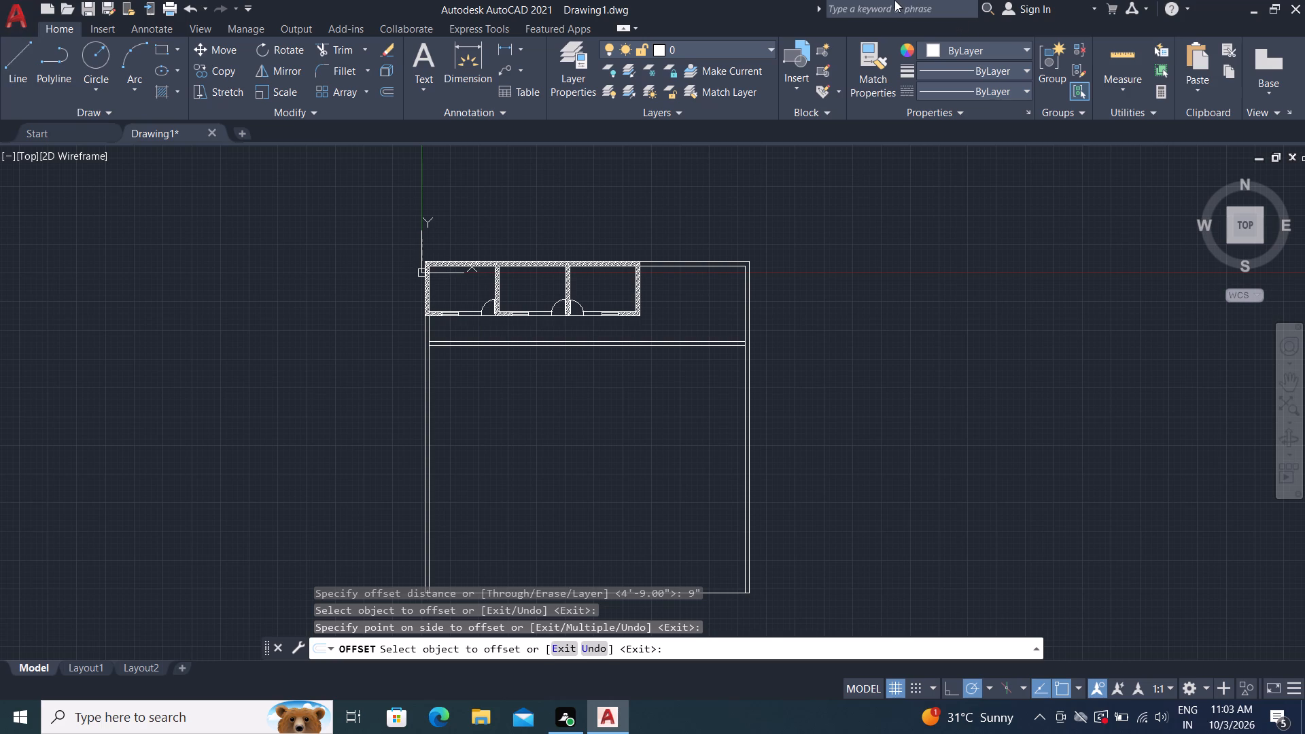
key(Escape)
text(O)
key(space)
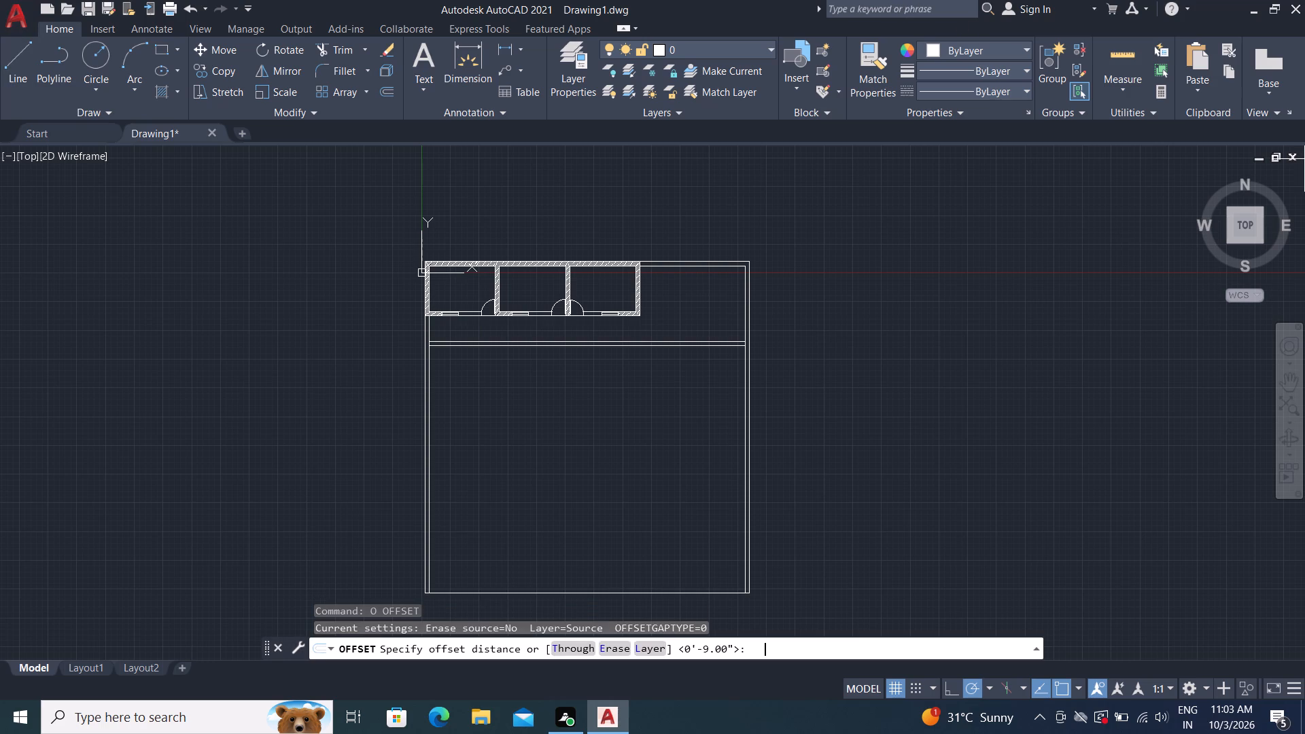
text(12)
text(')
key(space)
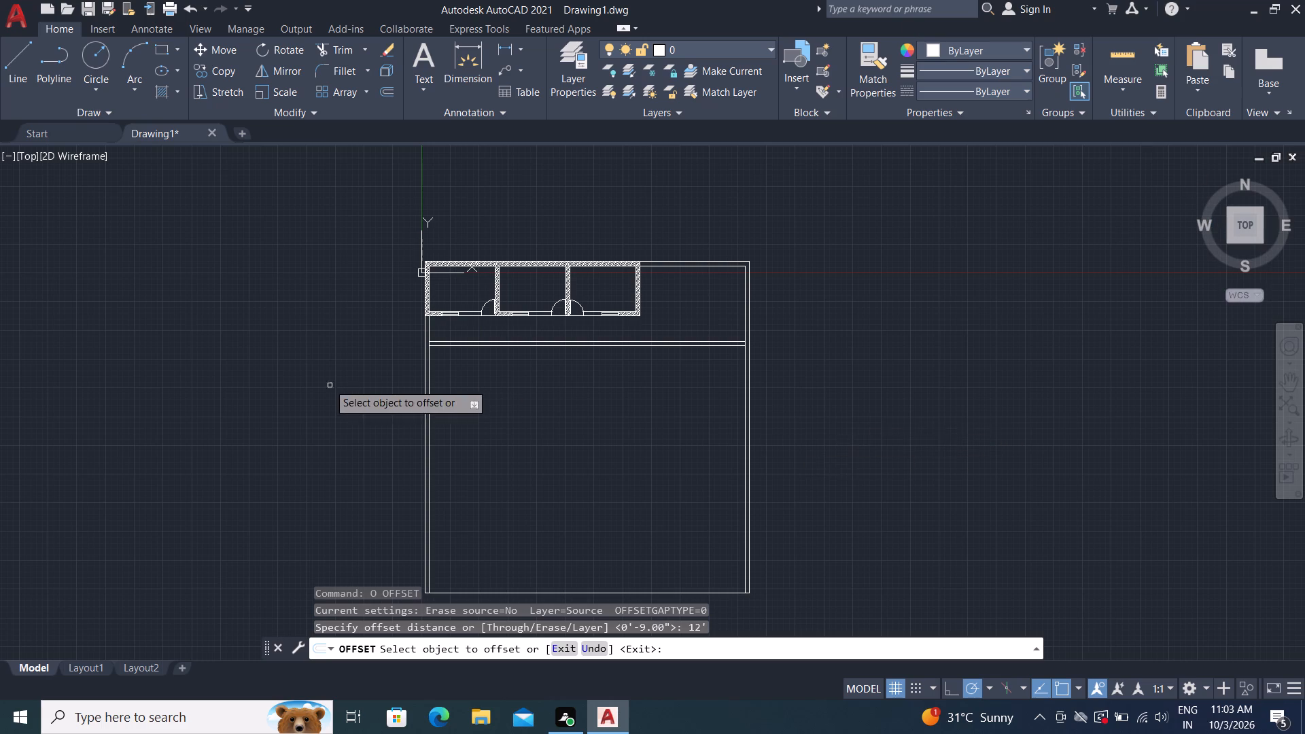
scroll(670, 421, up, 2)
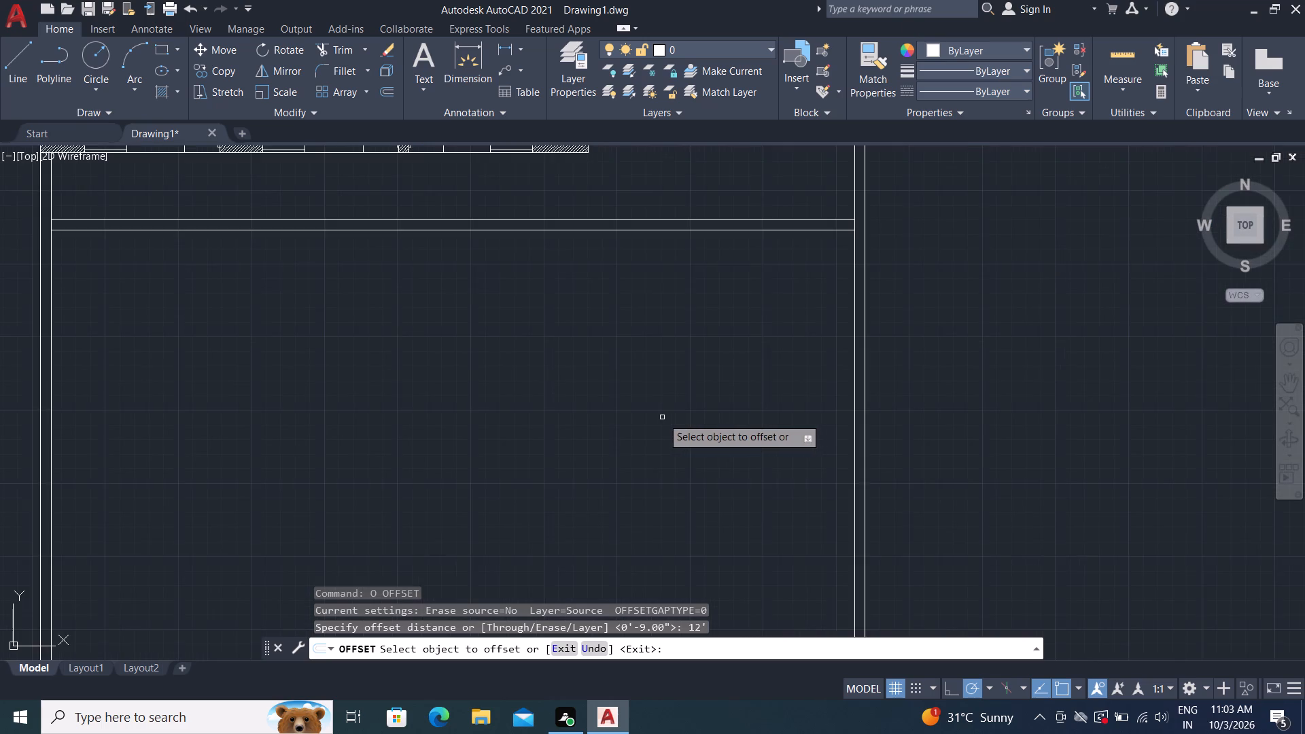
scroll(662, 417, up, 1)
scroll(608, 371, down, 2)
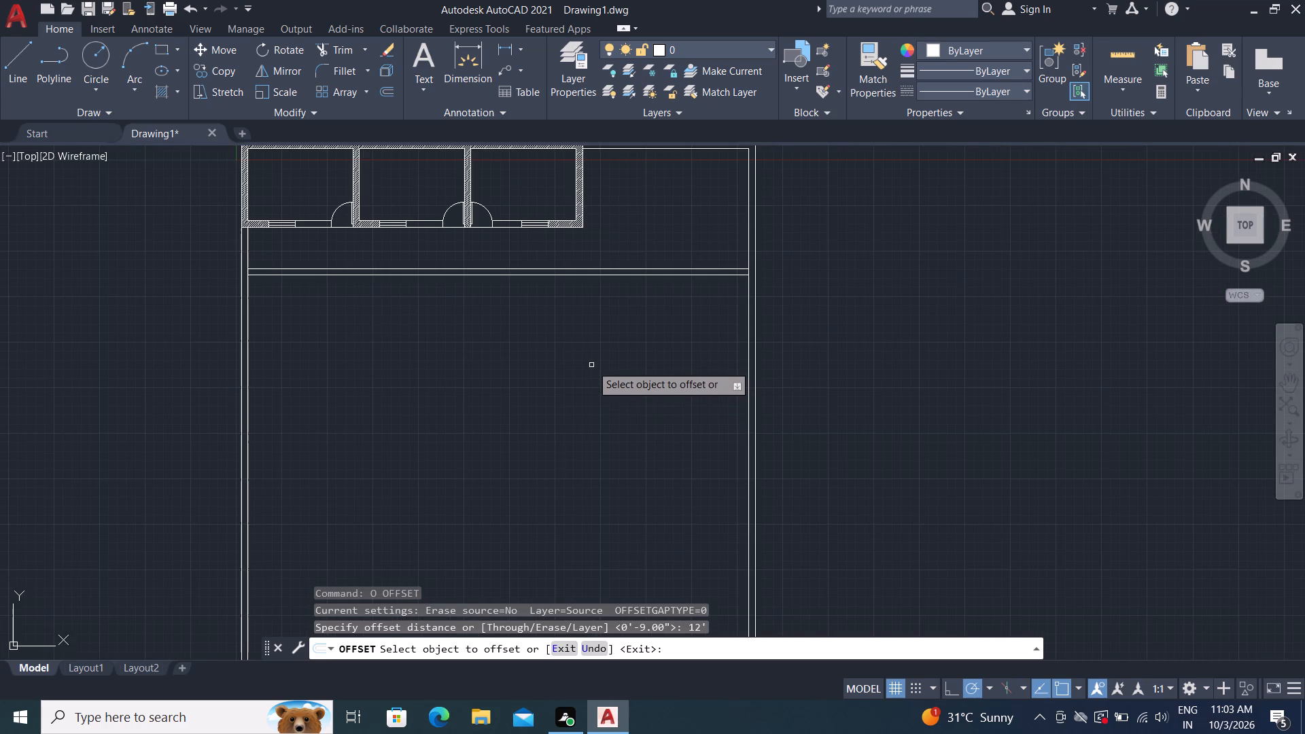
click(641, 275)
click(671, 511)
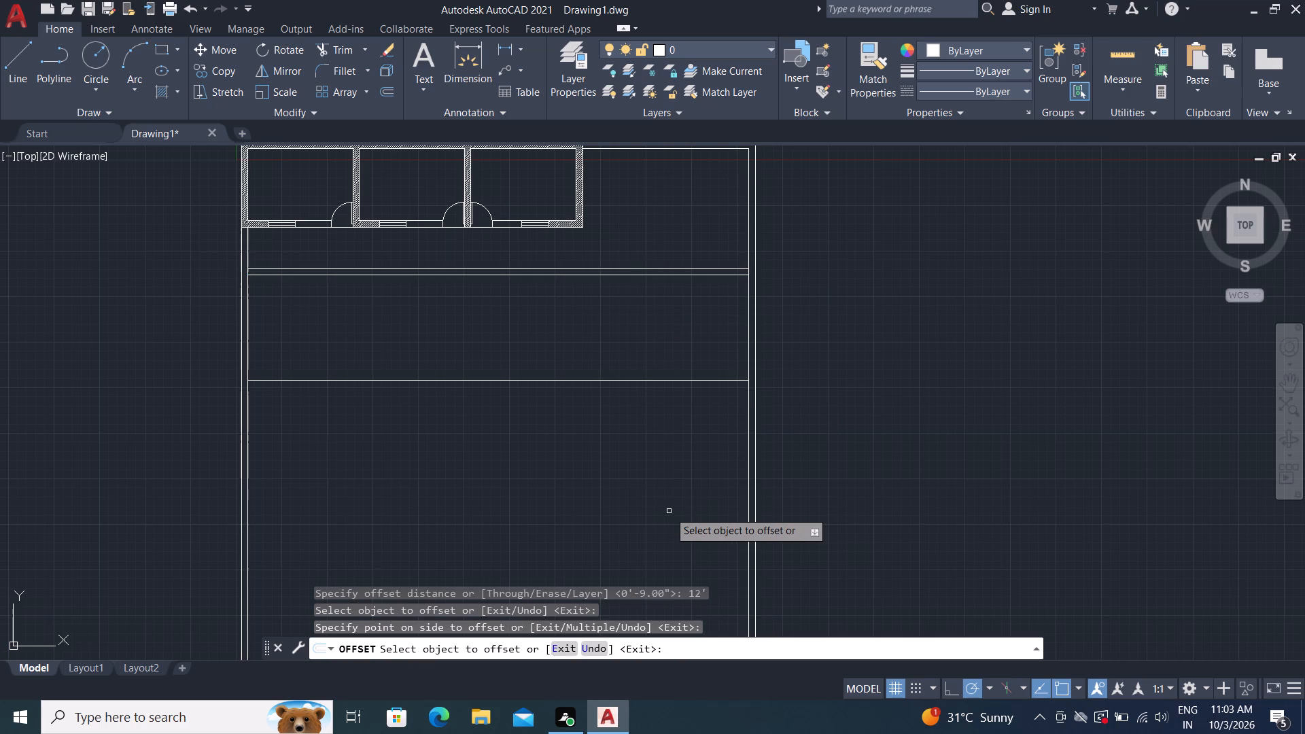
key(Escape)
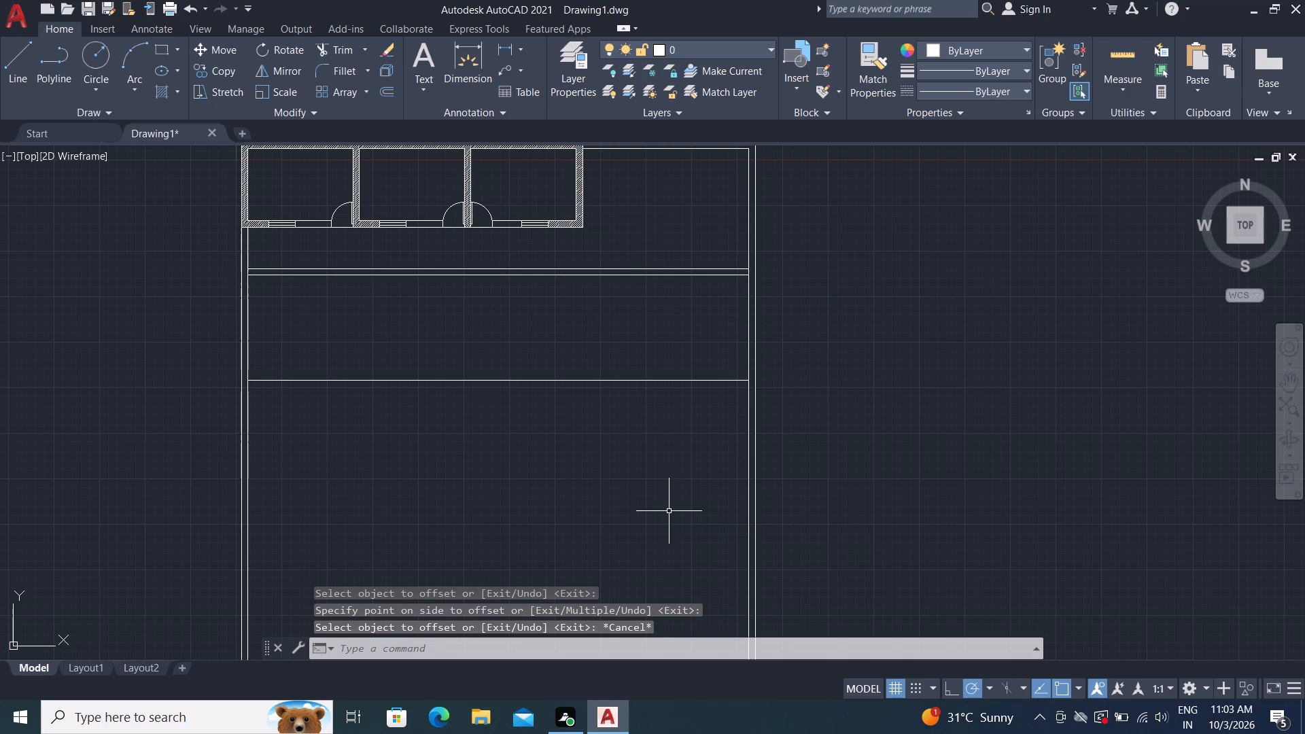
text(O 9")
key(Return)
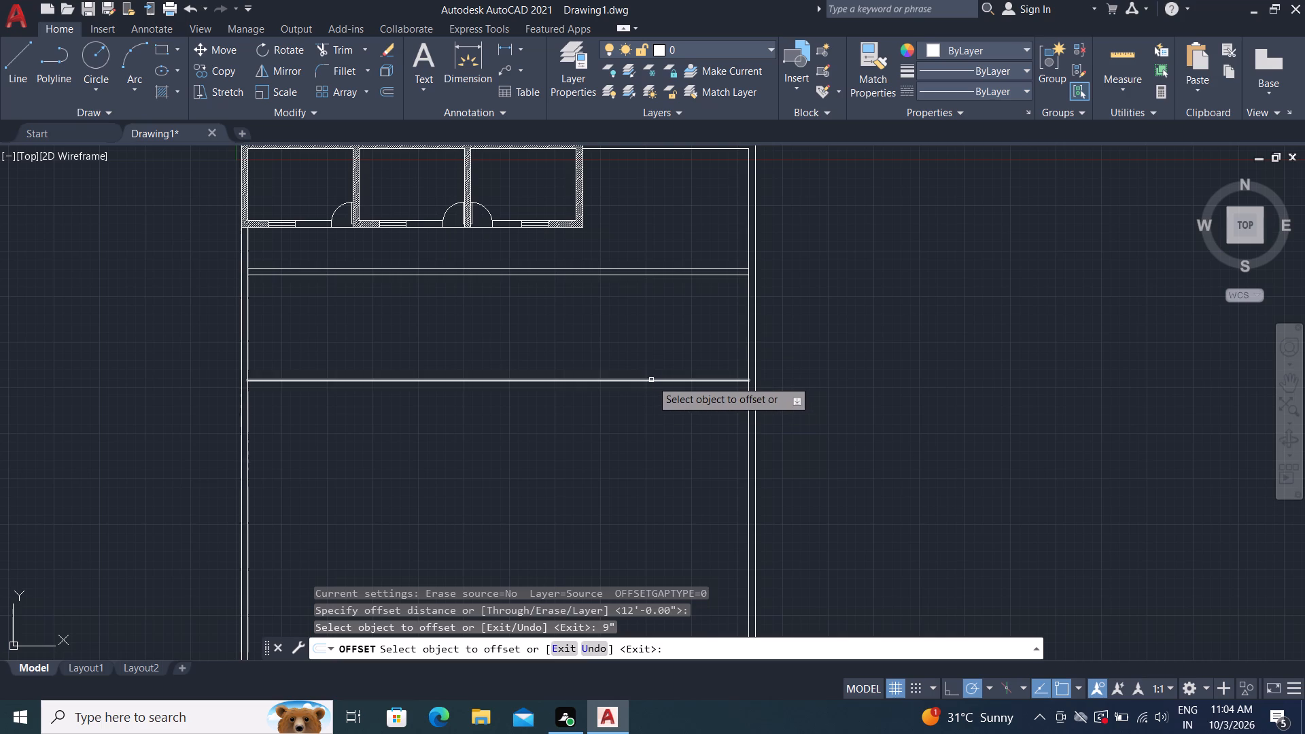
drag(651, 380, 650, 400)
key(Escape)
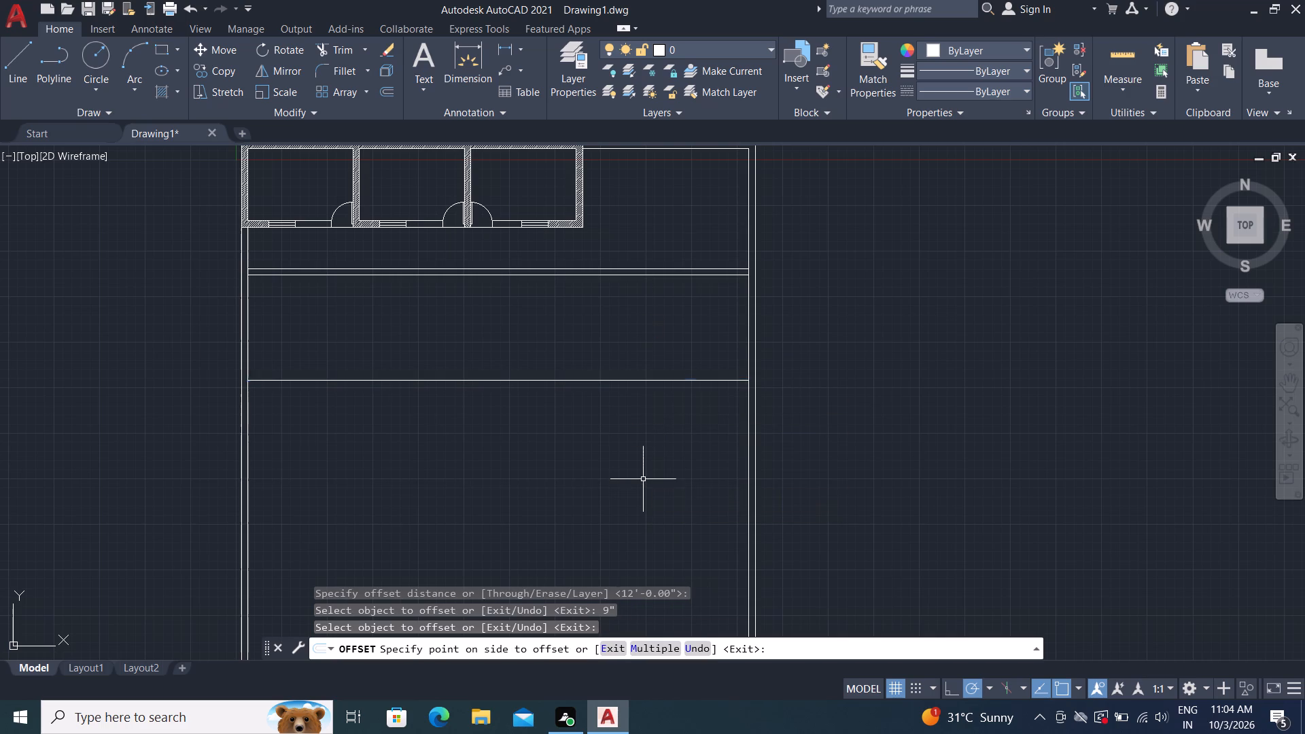
Offset the new full-width line 9" downward to form the second face of the lower full-width wall.
key(o)
key(space)
key(9)
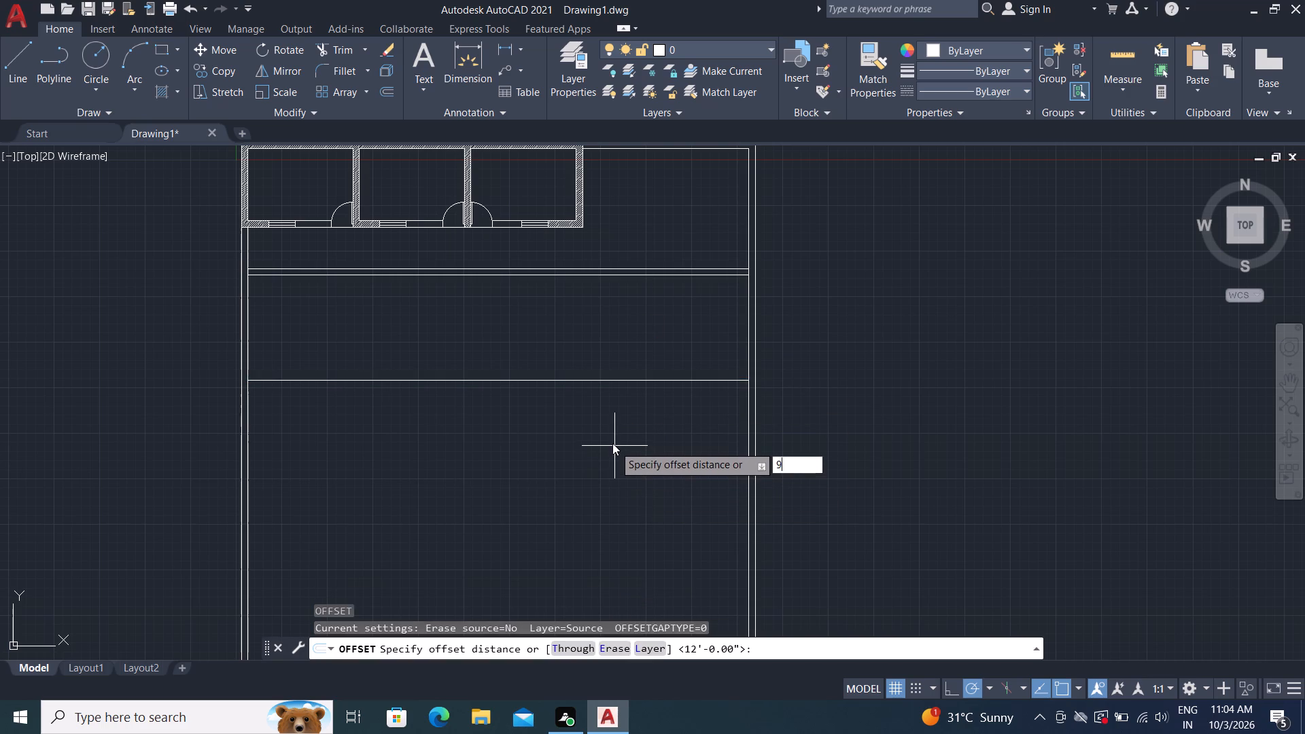
key(shift+quotedbl)
key(Return)
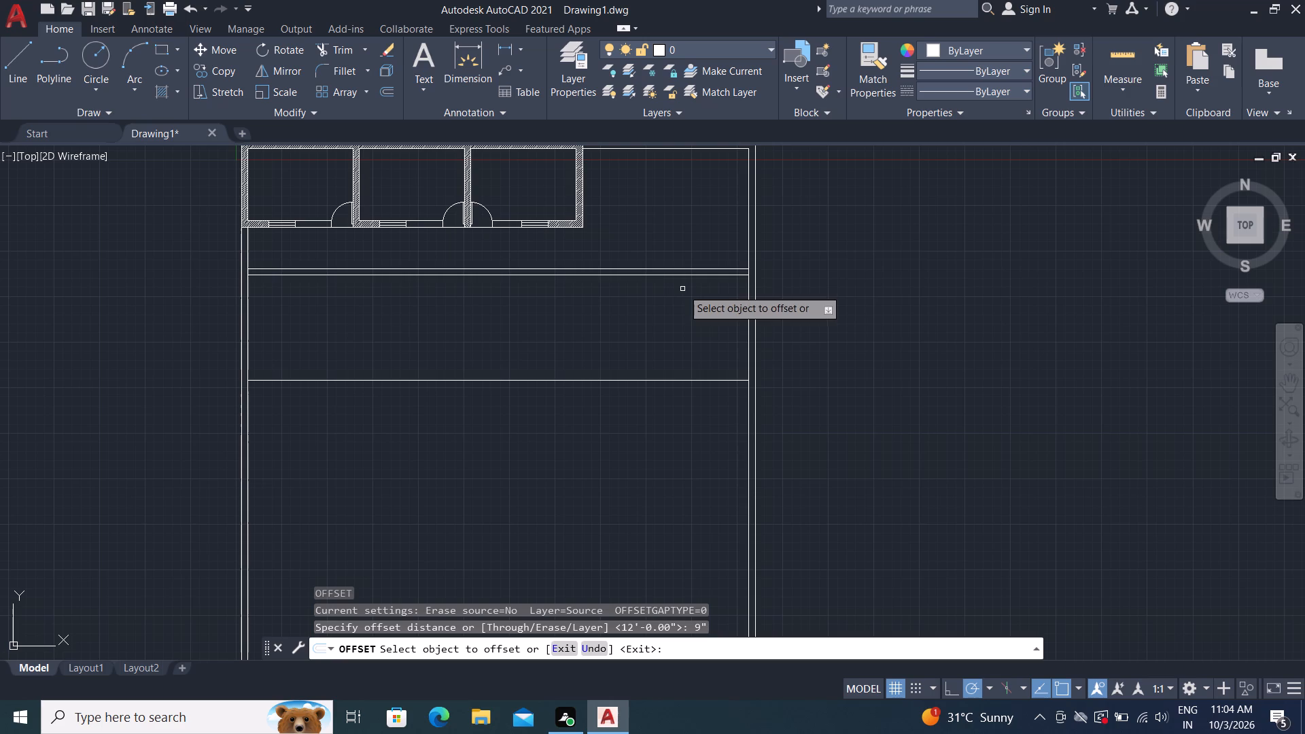
click(710, 382)
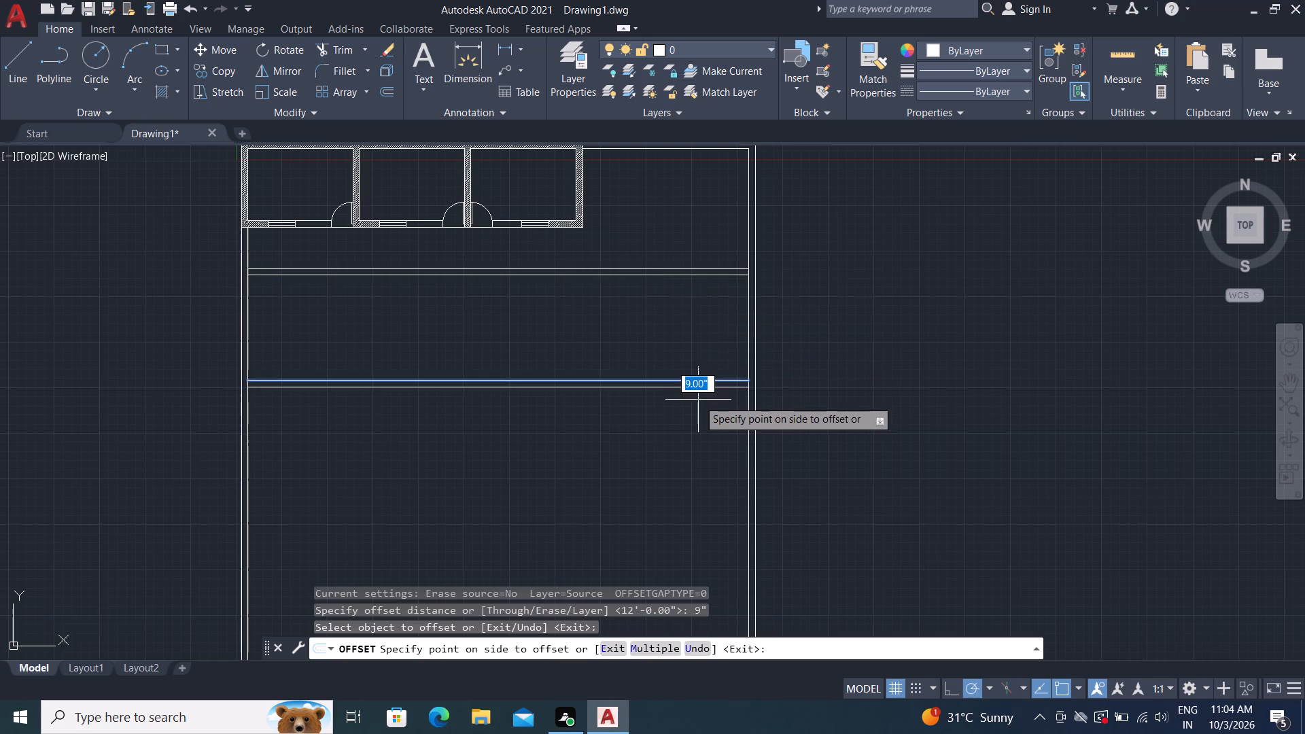
drag(697, 404, 689, 401)
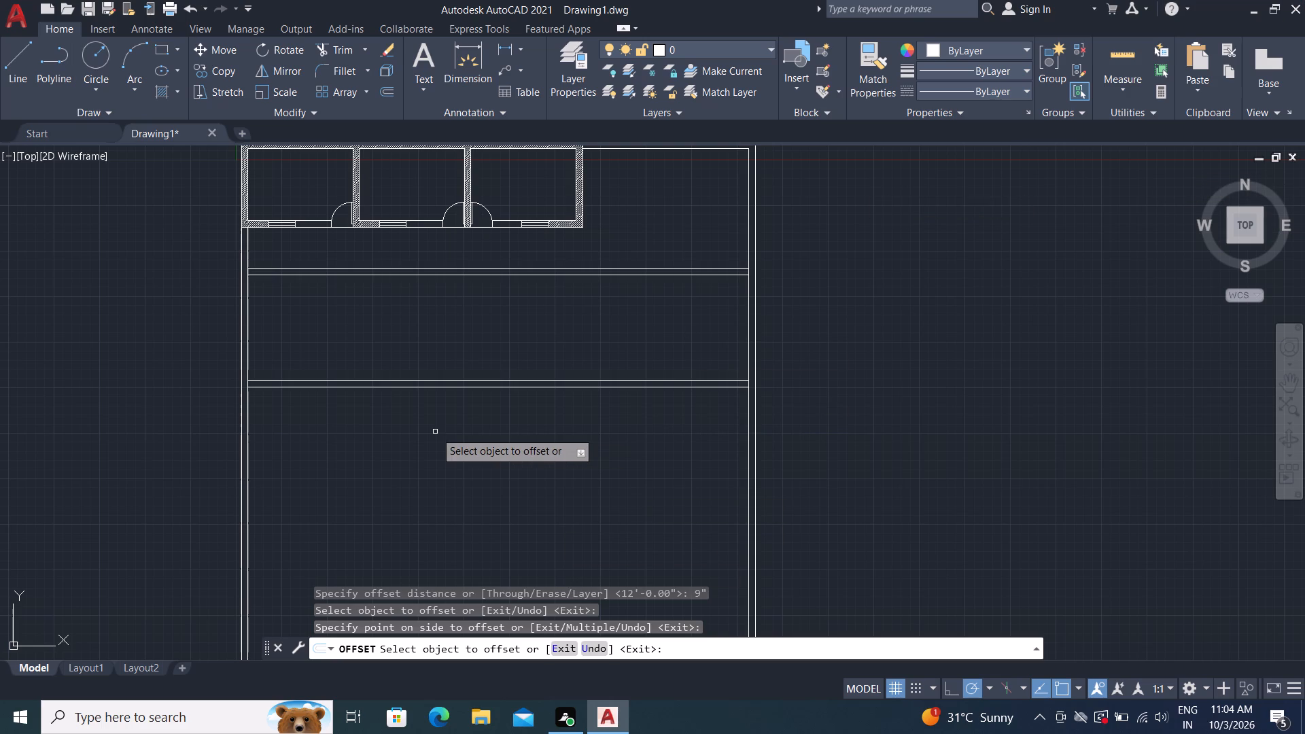
key(Escape)
Trim the left outer wall's inner line where it crosses the thickness of both full-width walls.
key(t)
text(R)
key(space)
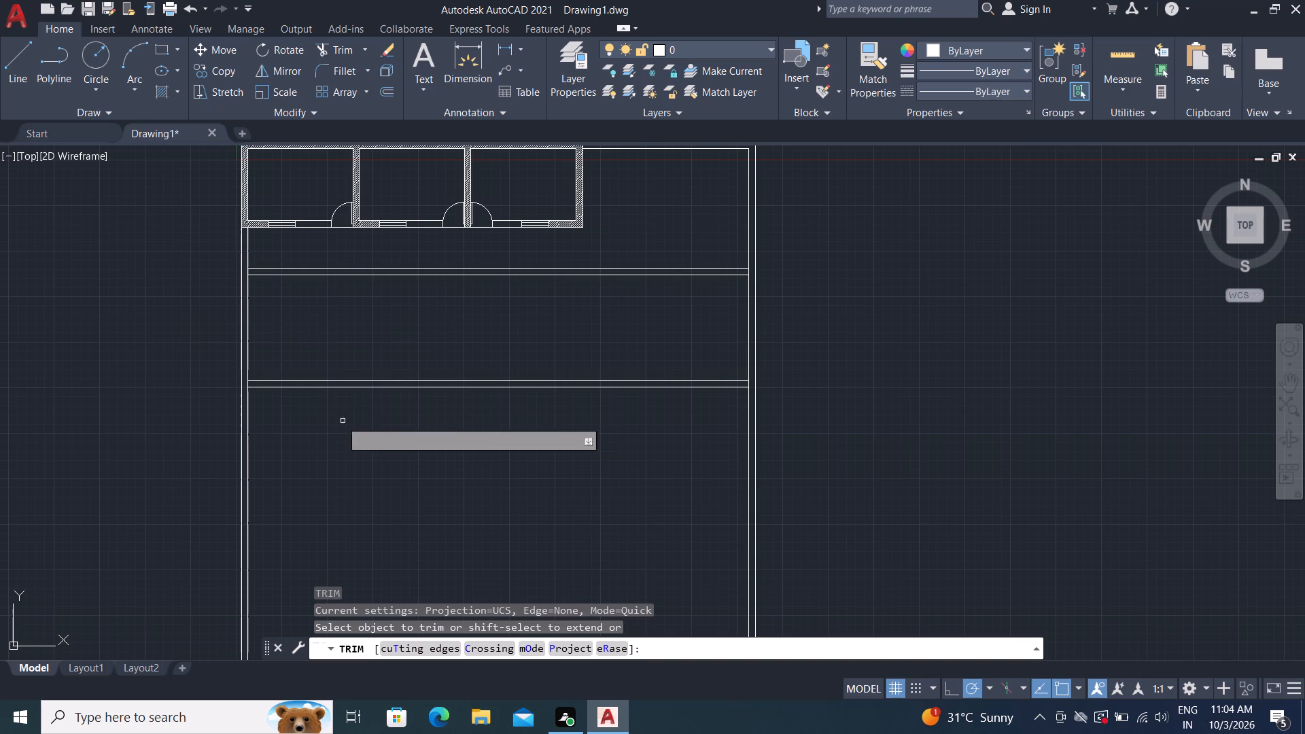
scroll(248, 388, up, 3)
click(243, 366)
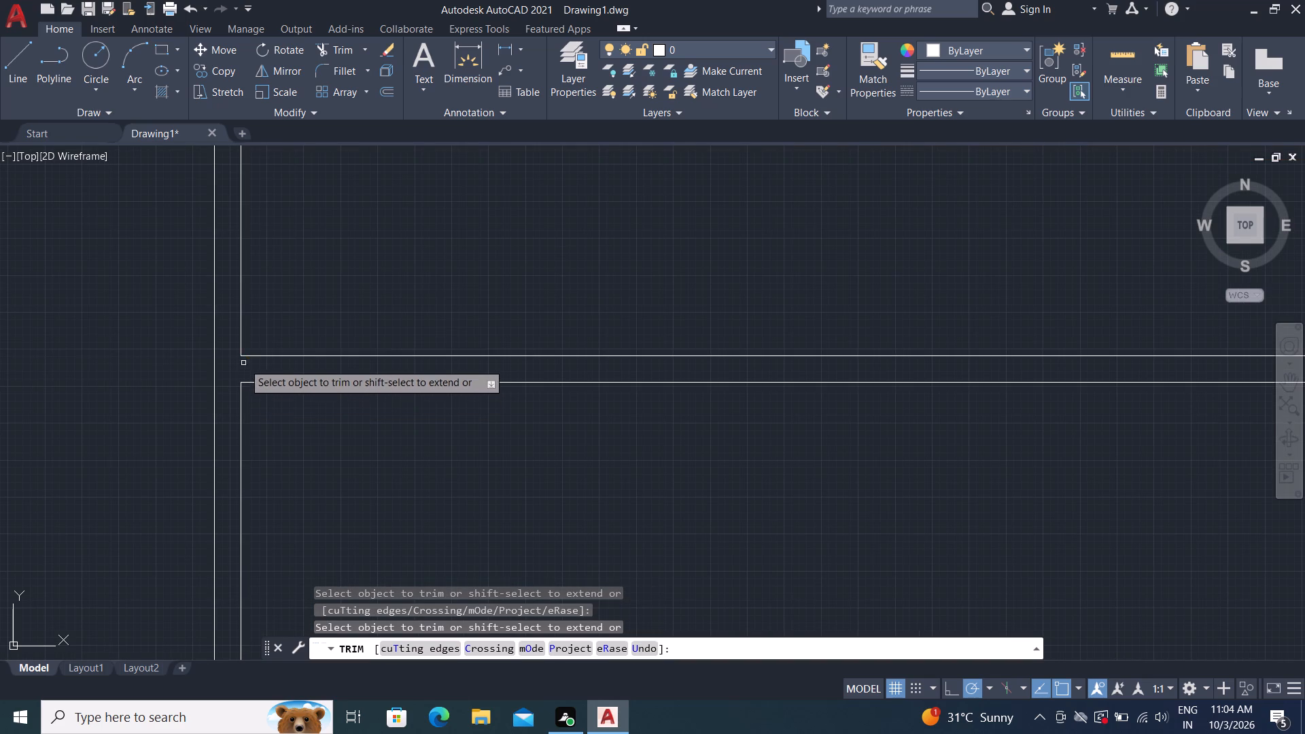
scroll(288, 302, down, 2)
middle_drag(292, 271, 345, 514)
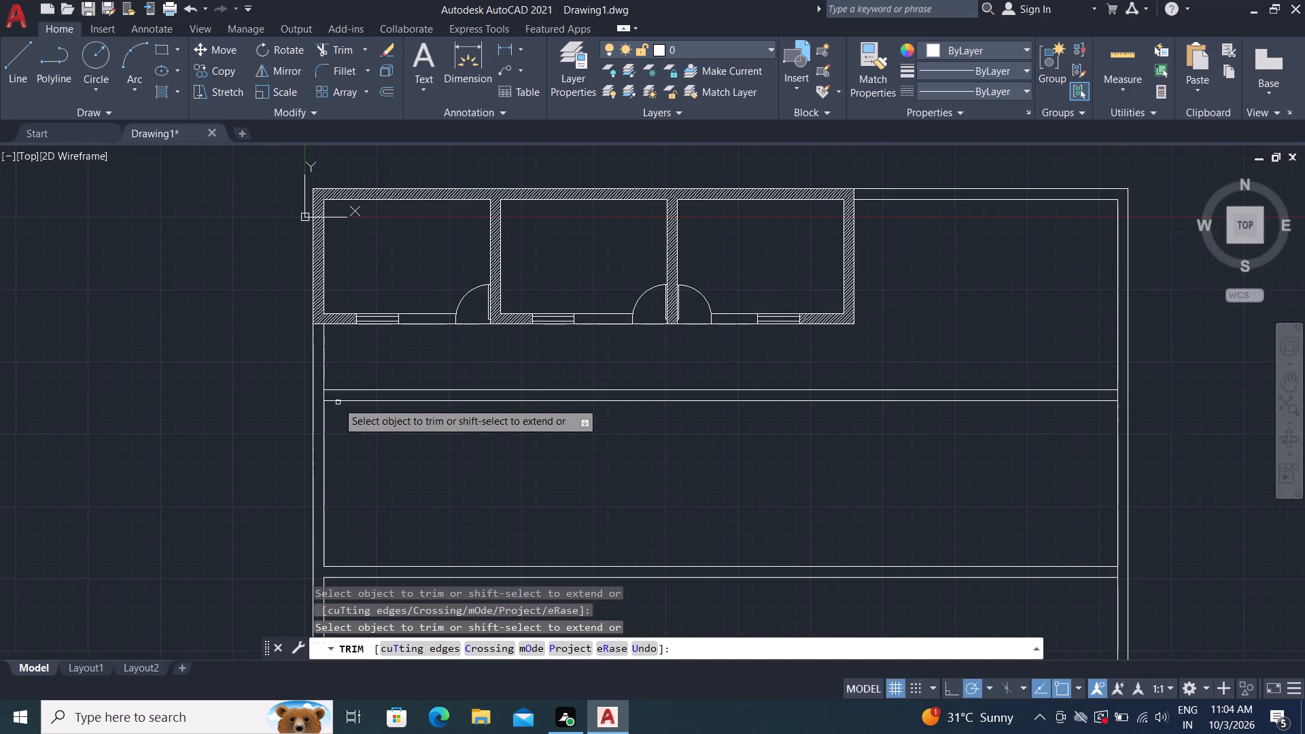
click(324, 395)
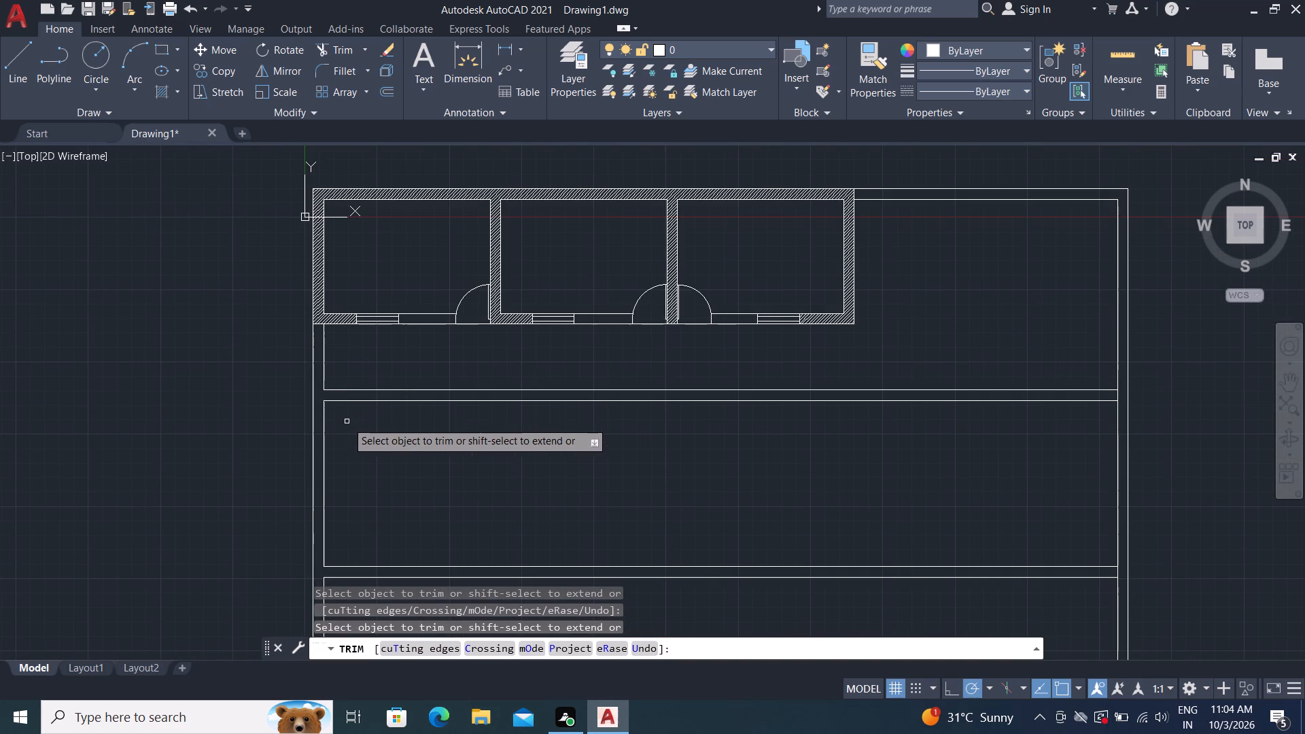
key(Escape)
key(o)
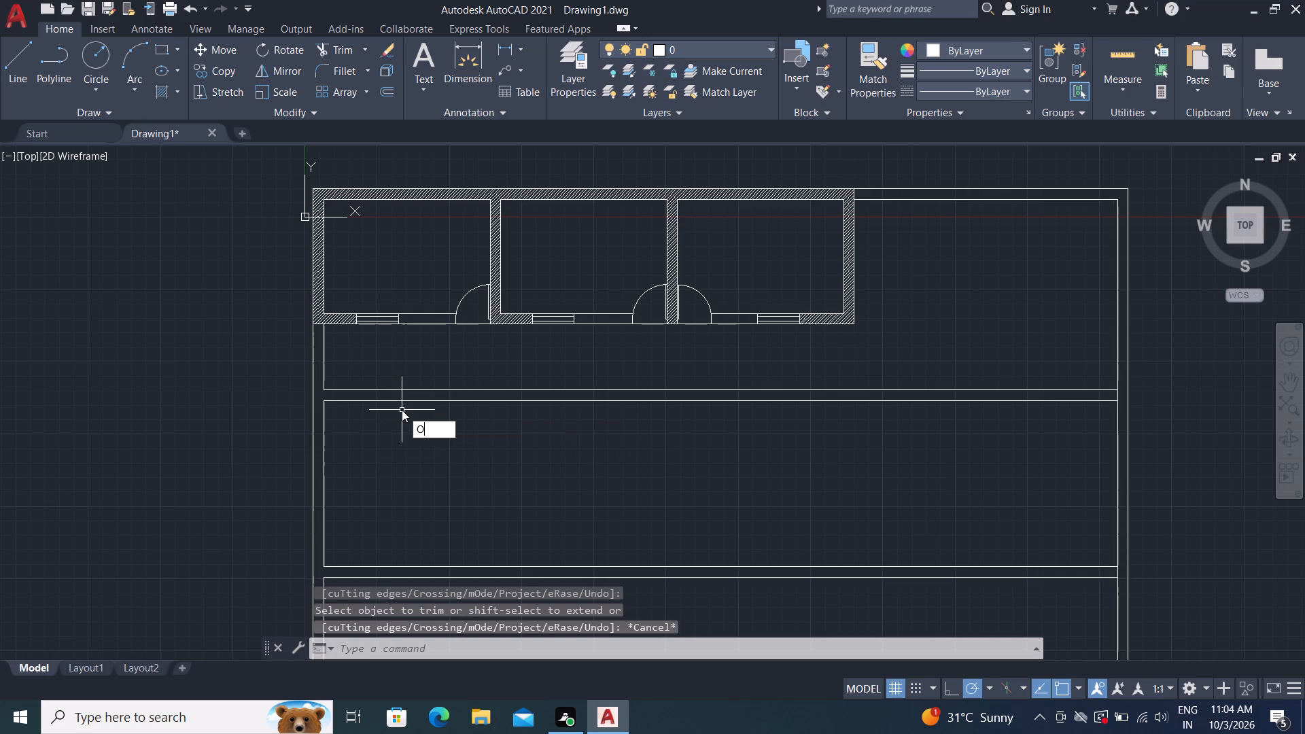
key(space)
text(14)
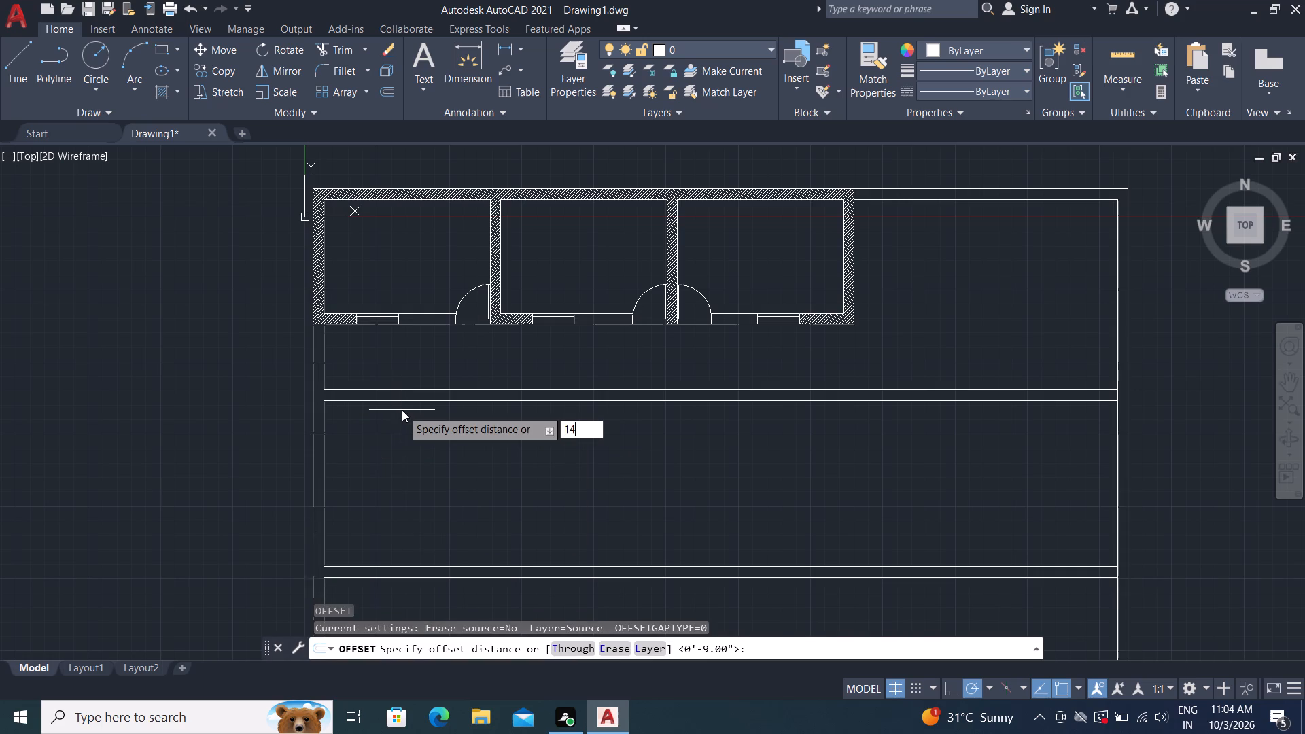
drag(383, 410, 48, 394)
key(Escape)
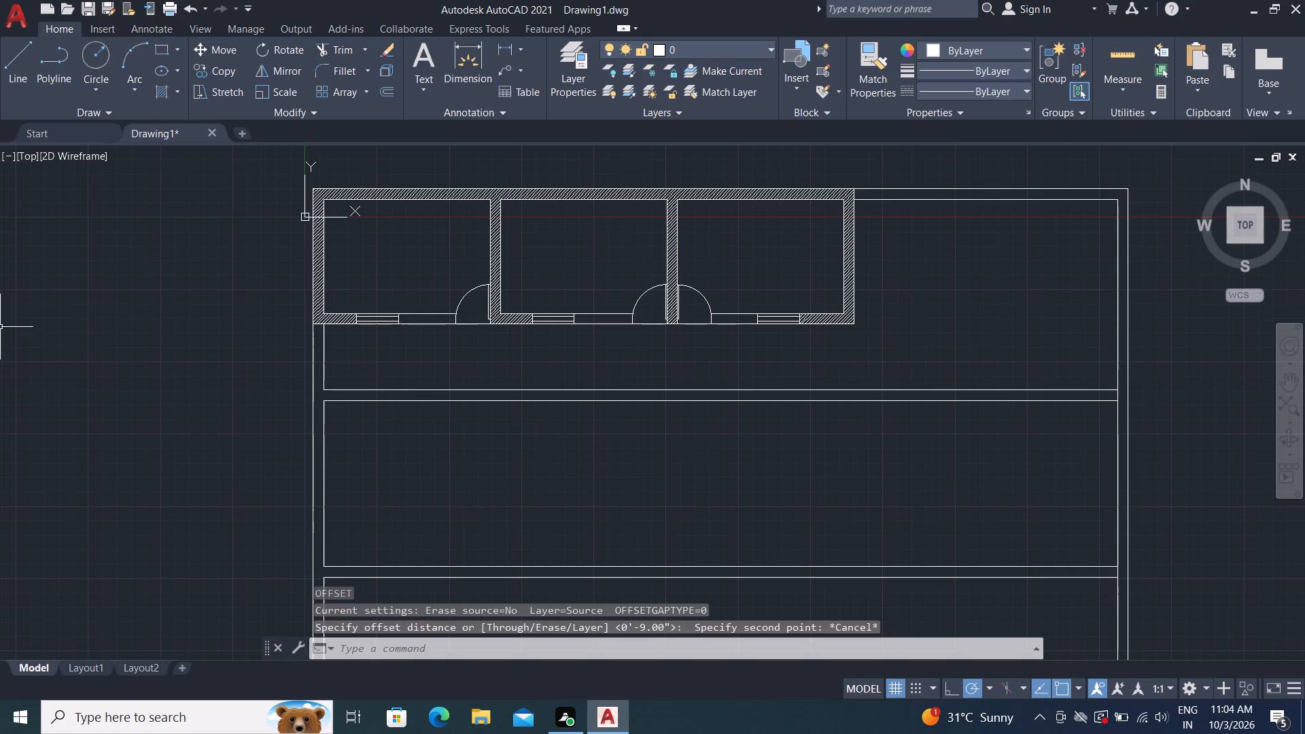
Offset the left outer wall's inner line between the two full-width walls by 12'3" into the plan.
text(O 12)
key(apostrophe)
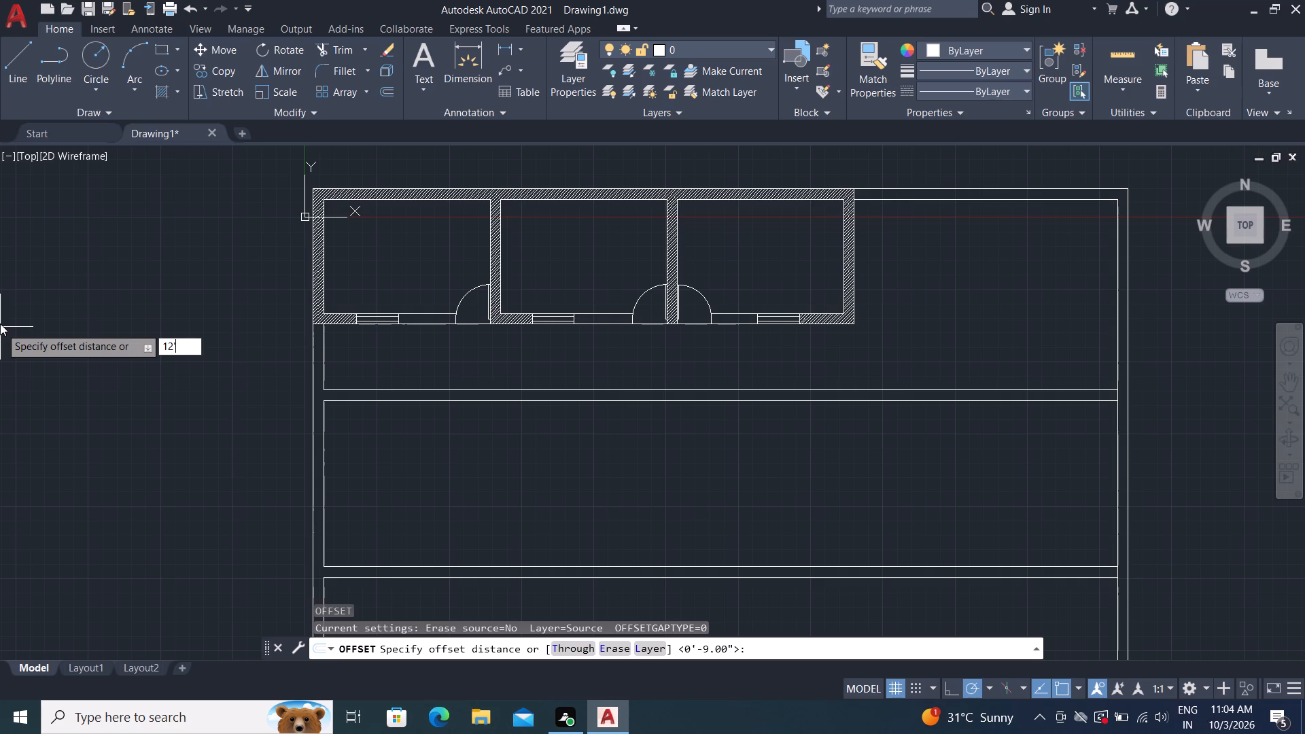
key(3)
key(shift+quotedbl)
key(Return)
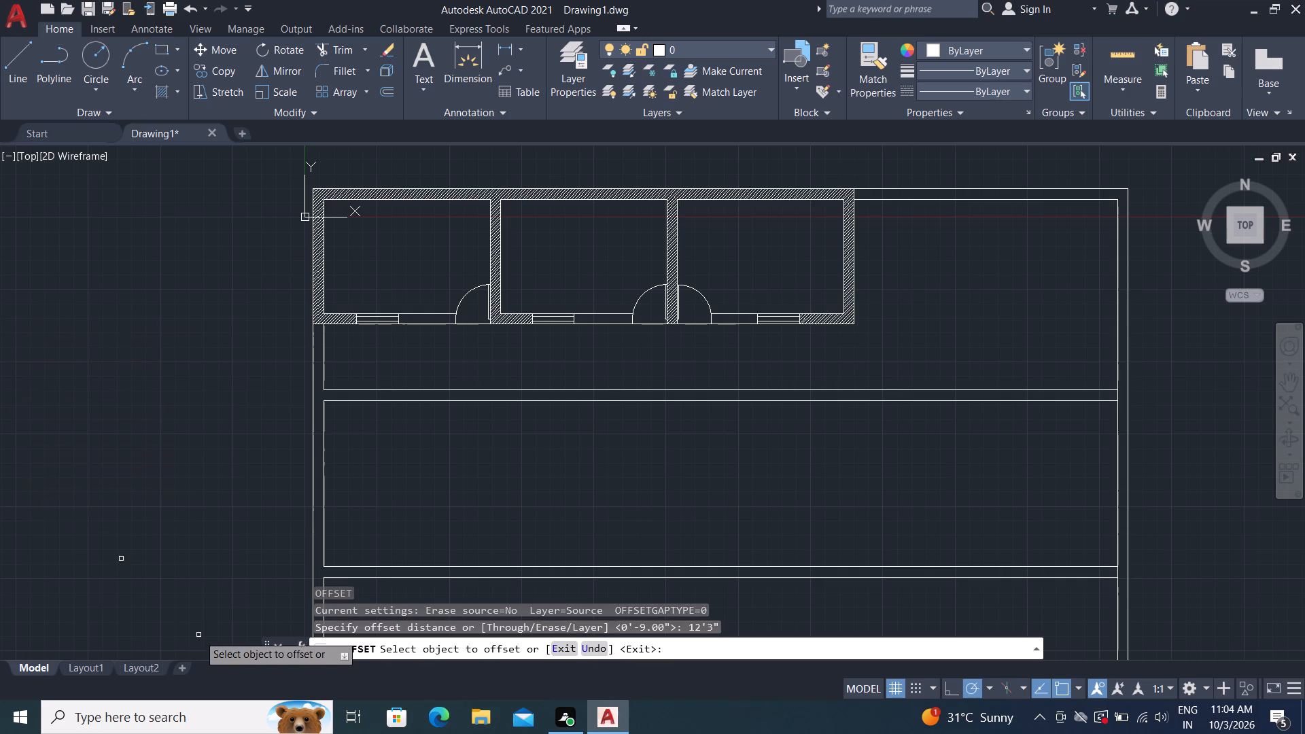
click(323, 489)
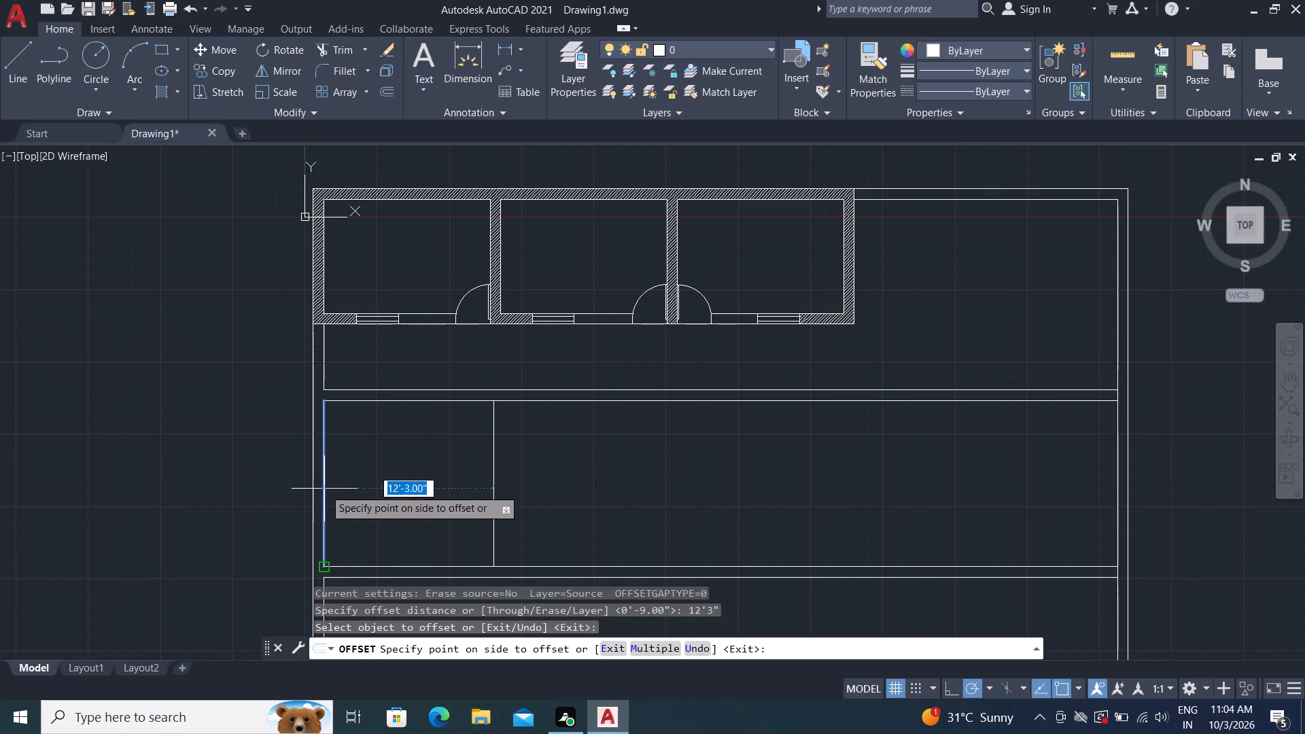
click(538, 467)
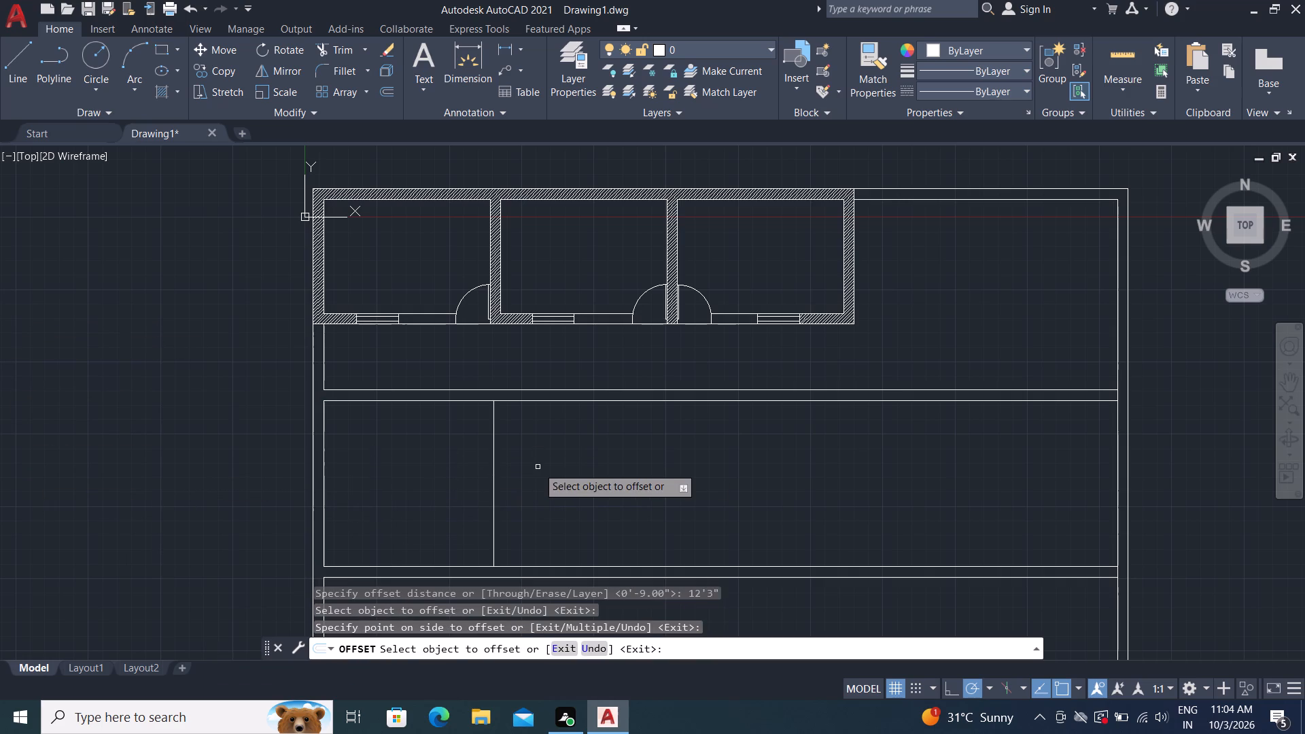
key(Escape)
Offset the new vertical line 9" to the right to form the first partition's second face.
text(O 9)
key(shift+quotedbl)
key(Return)
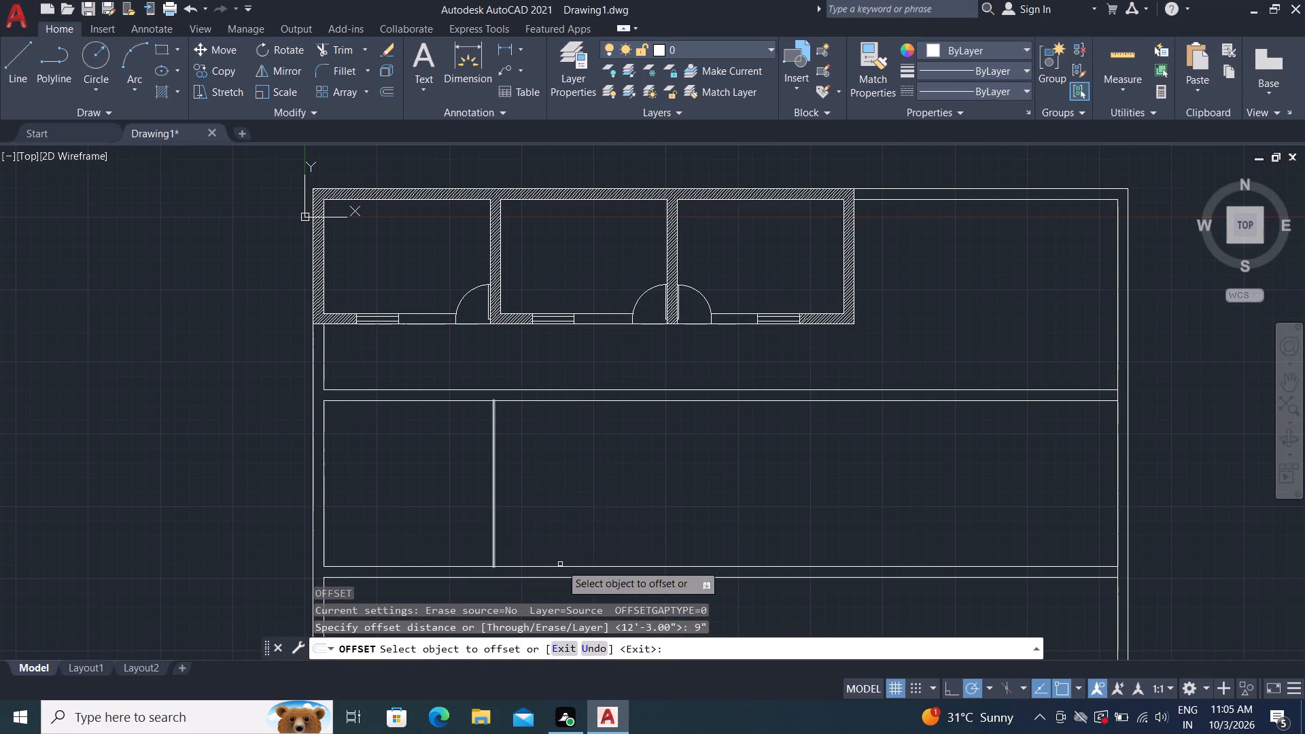
click(493, 503)
click(632, 497)
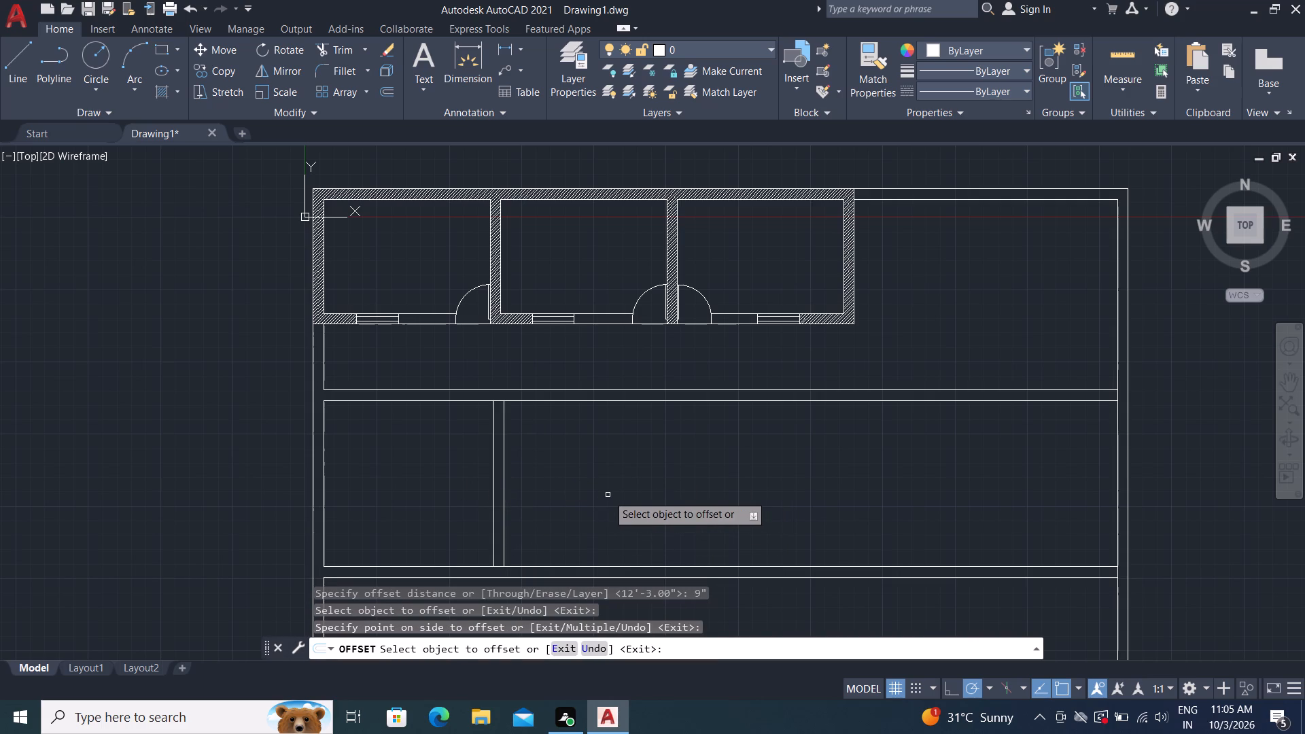
key(Escape)
Offset the right face of the first partition between the full-width walls by 14' to the right.
text(O)
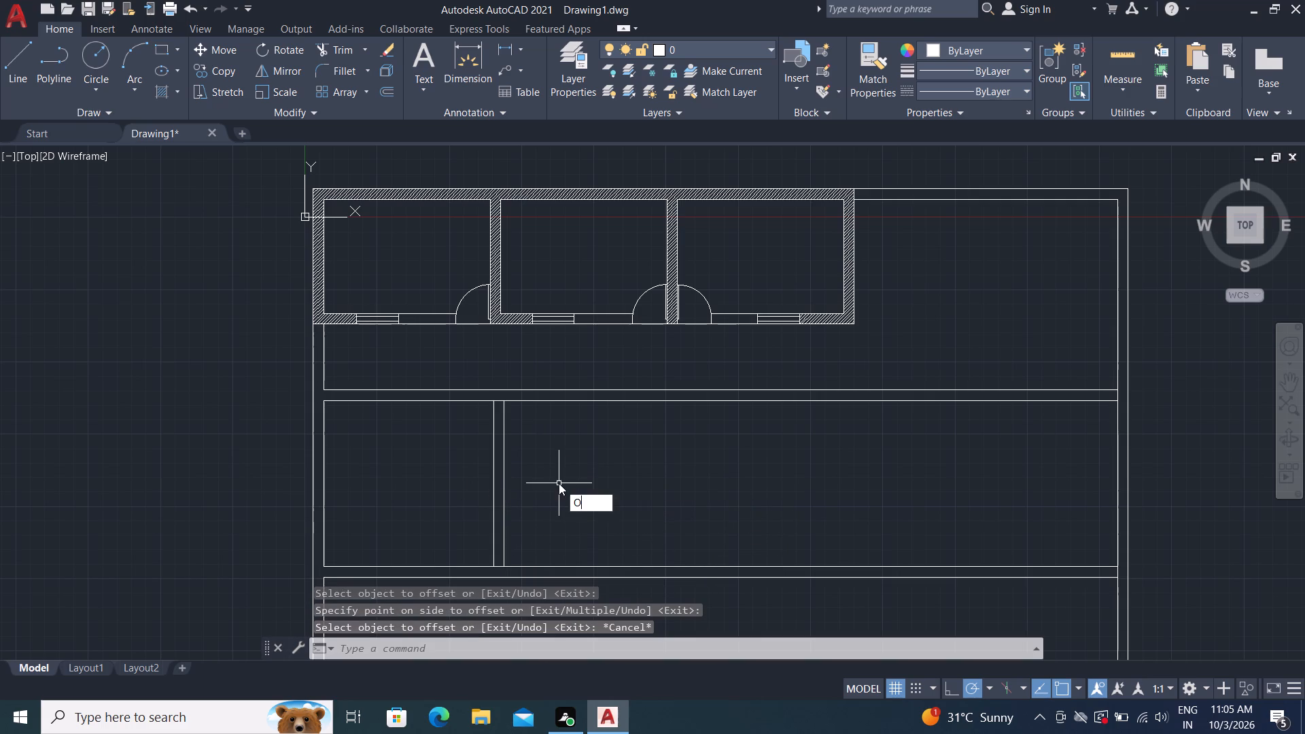
key(space)
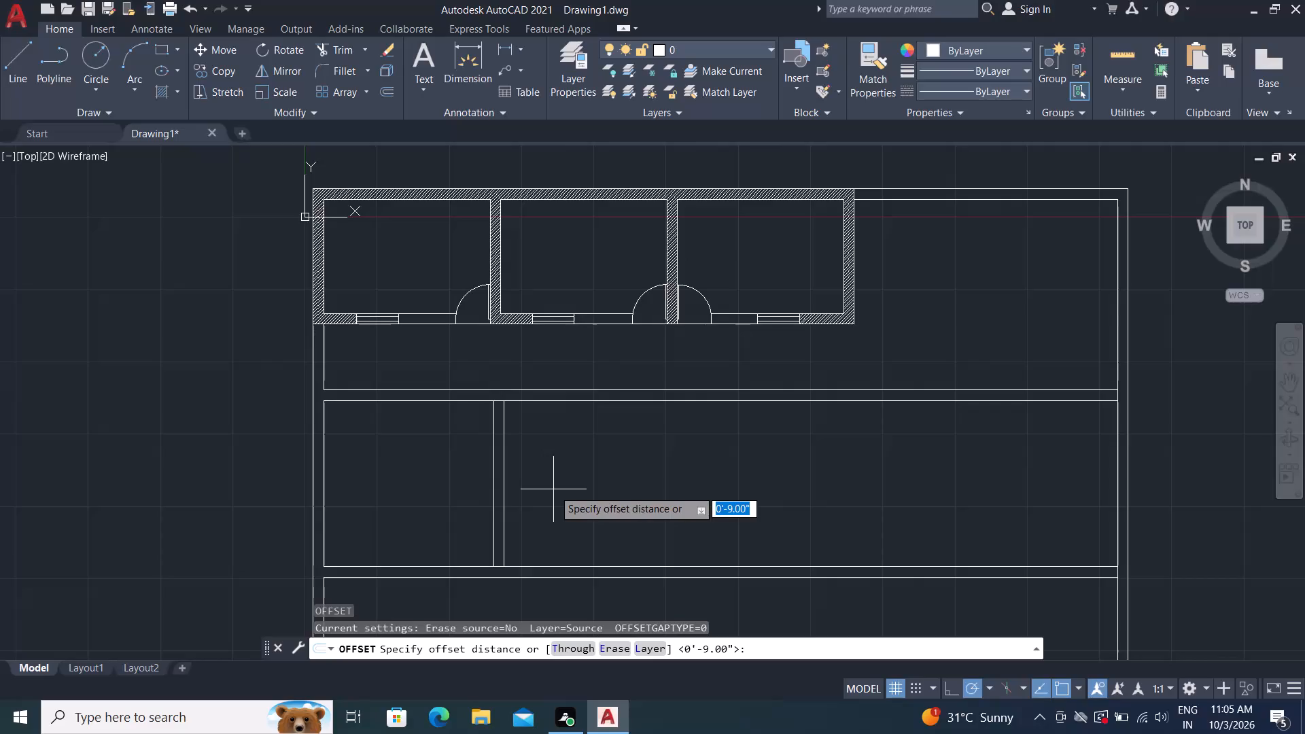
text(14)
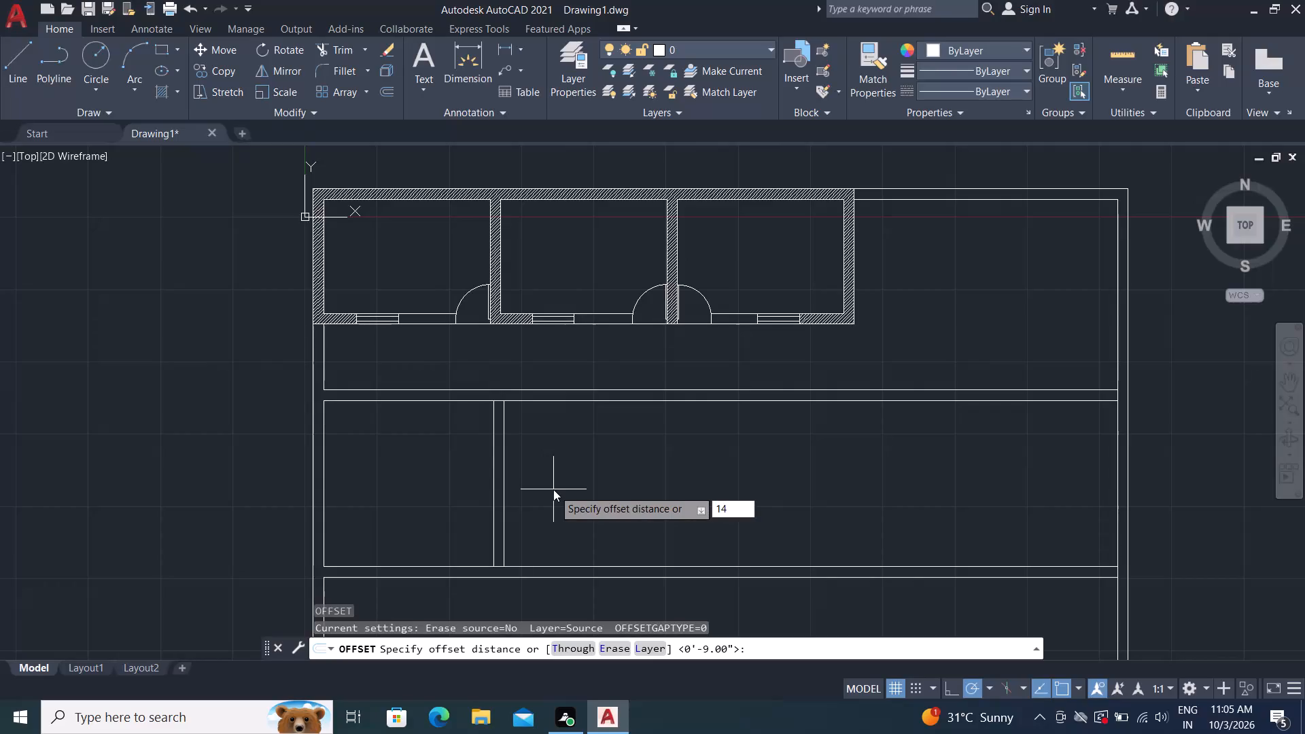
key(apostrophe)
key(space)
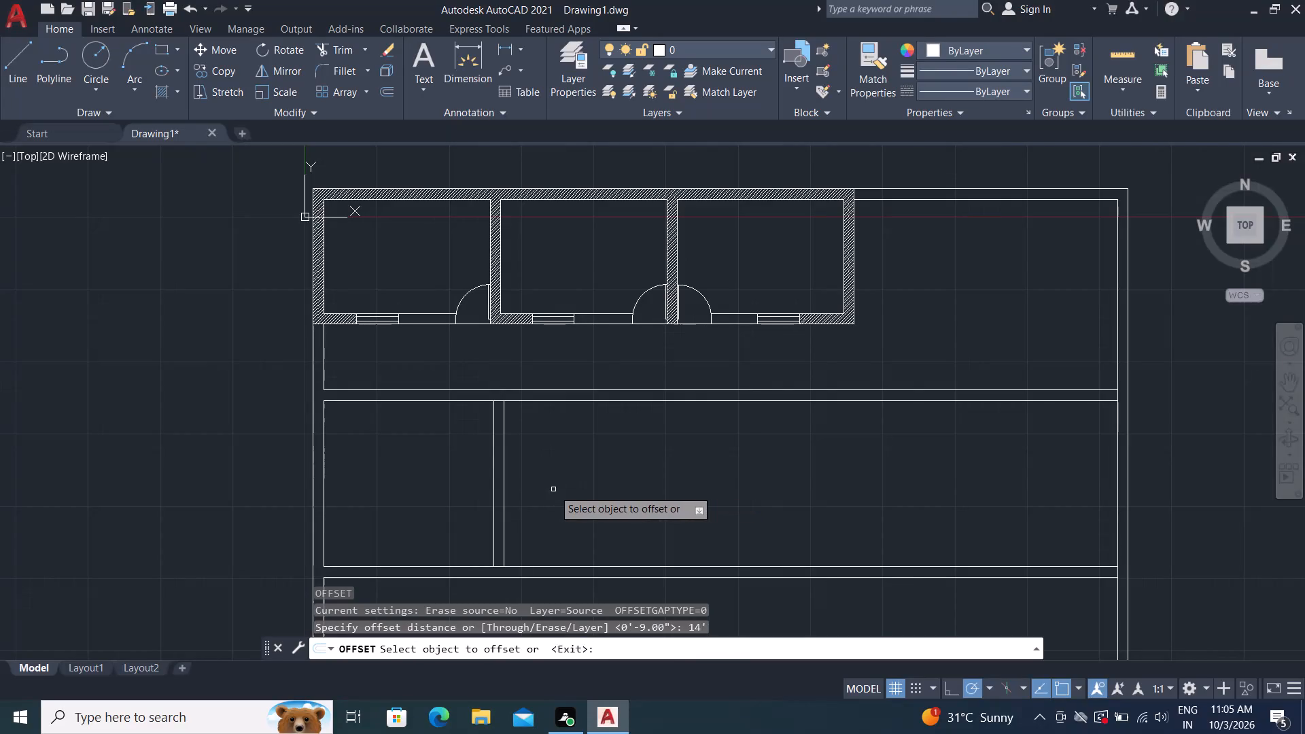
click(502, 493)
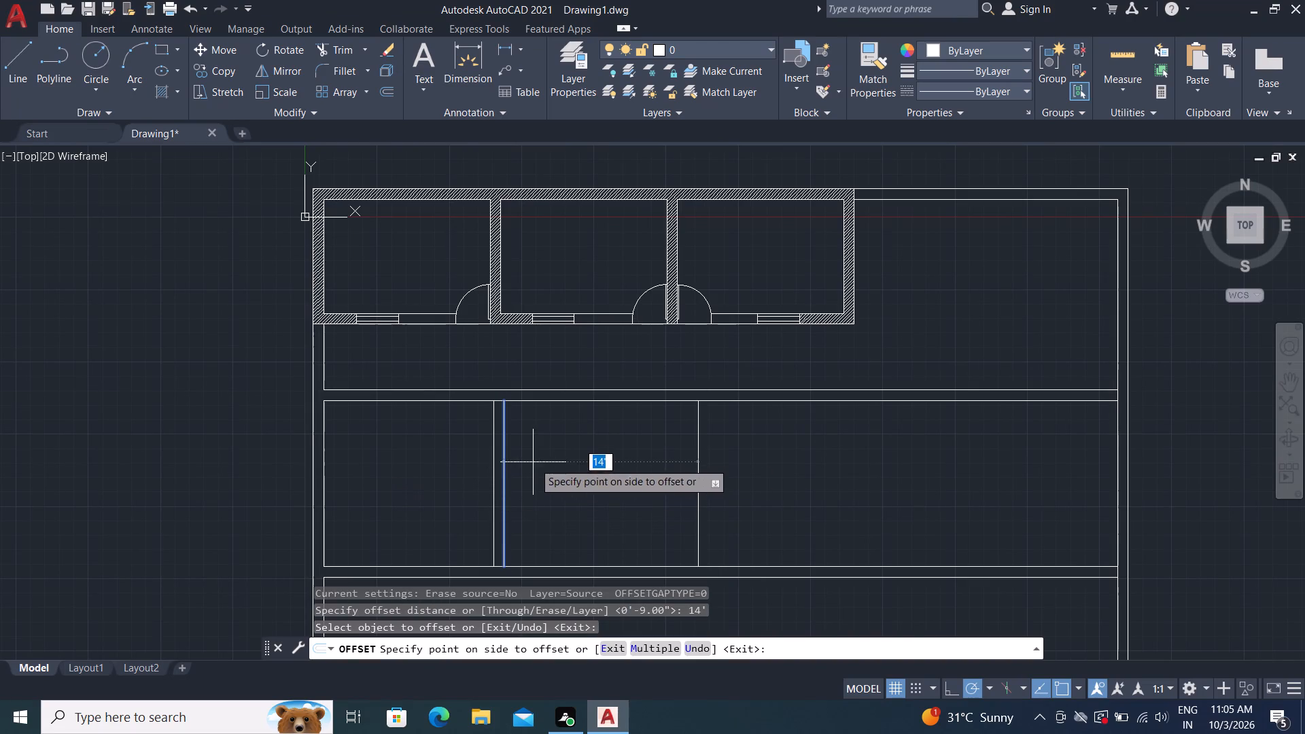
click(769, 464)
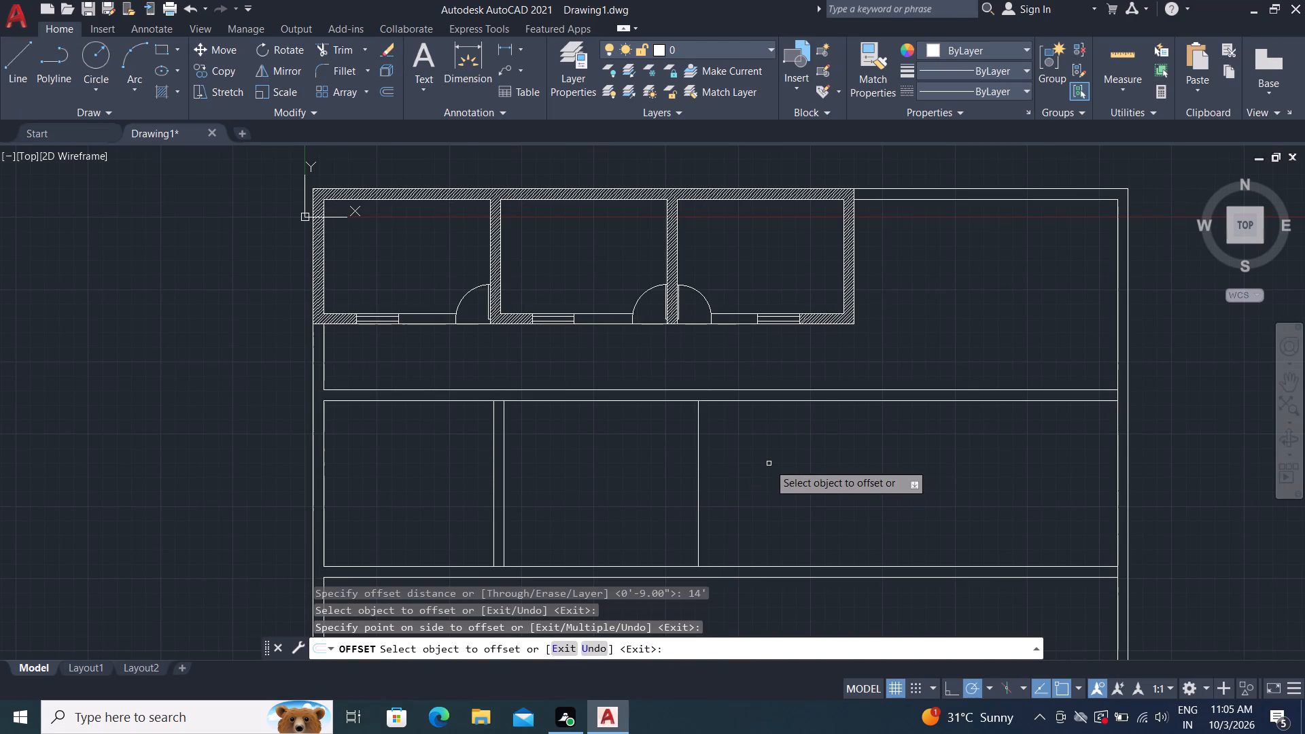
key(Escape)
Offset the newest vertical line in the middle row 9" to the right to form the second partition's second face.
text(O 9")
key(Return)
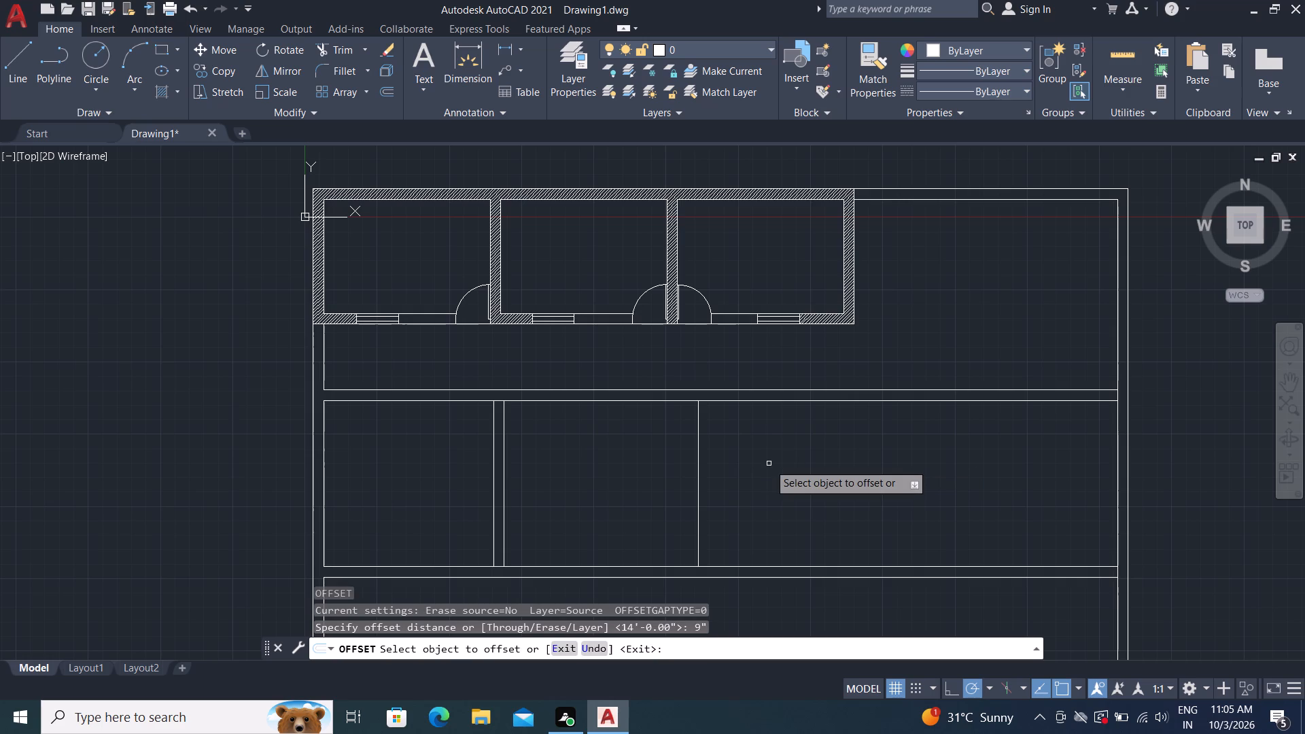
click(699, 455)
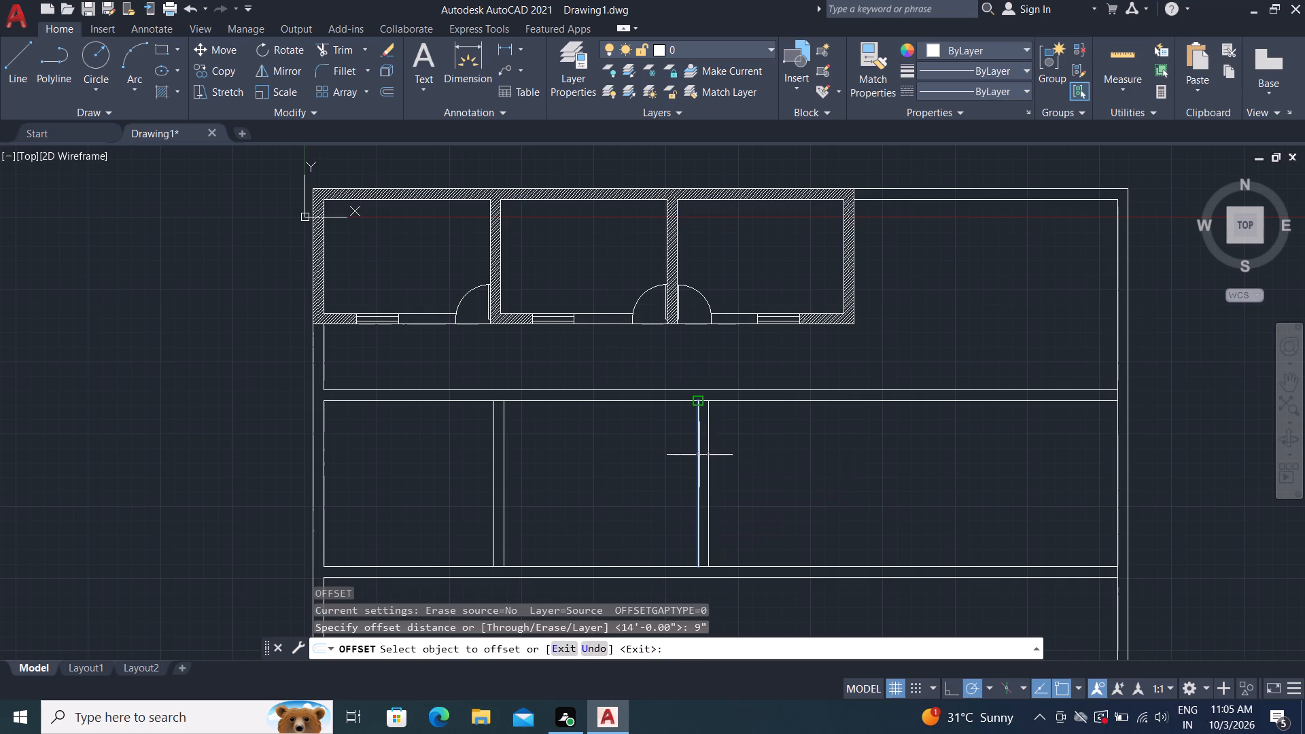
click(731, 472)
key(grave)
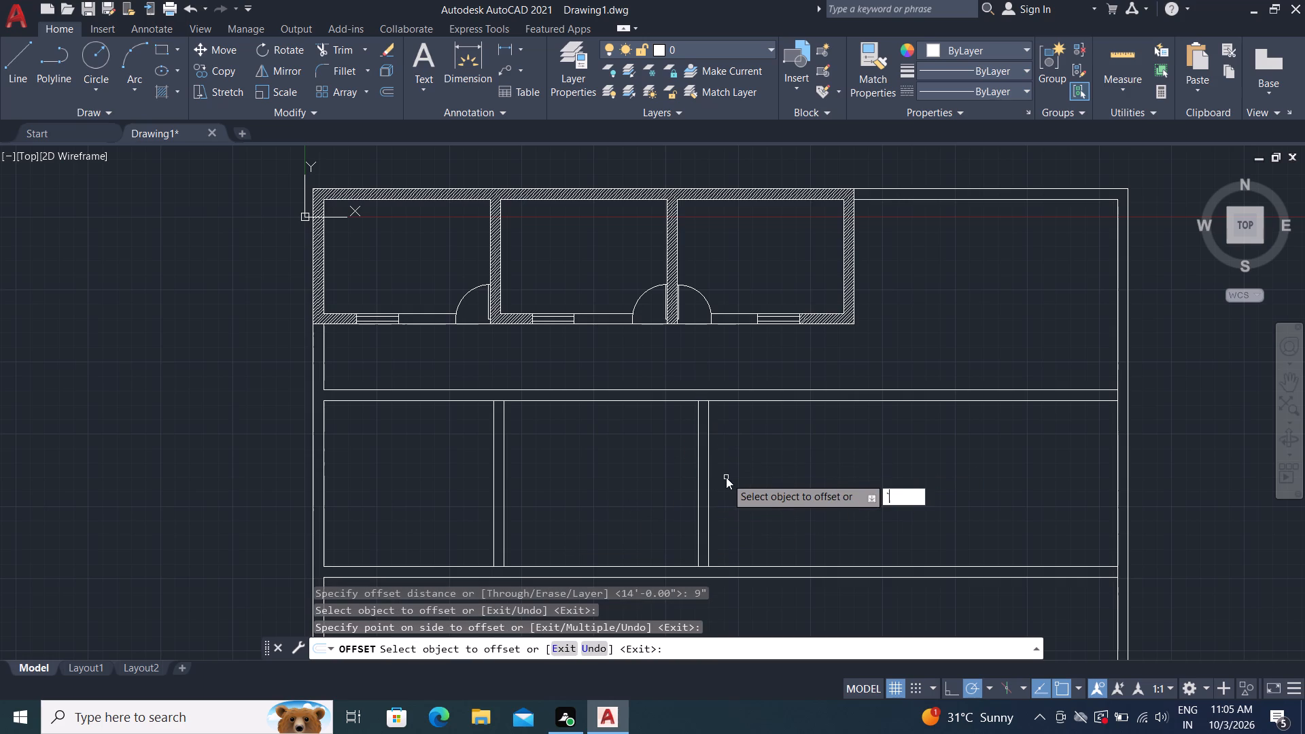
key(Escape)
key(Escape)
key(Escape)
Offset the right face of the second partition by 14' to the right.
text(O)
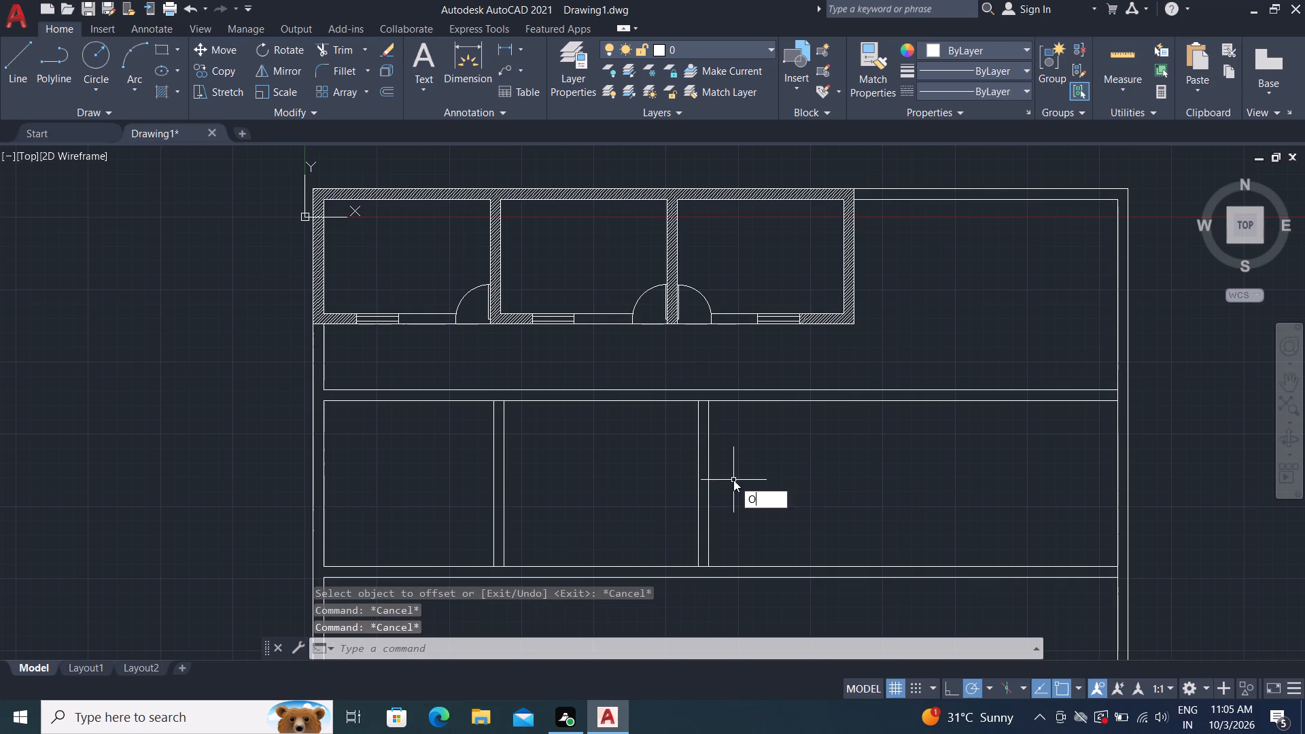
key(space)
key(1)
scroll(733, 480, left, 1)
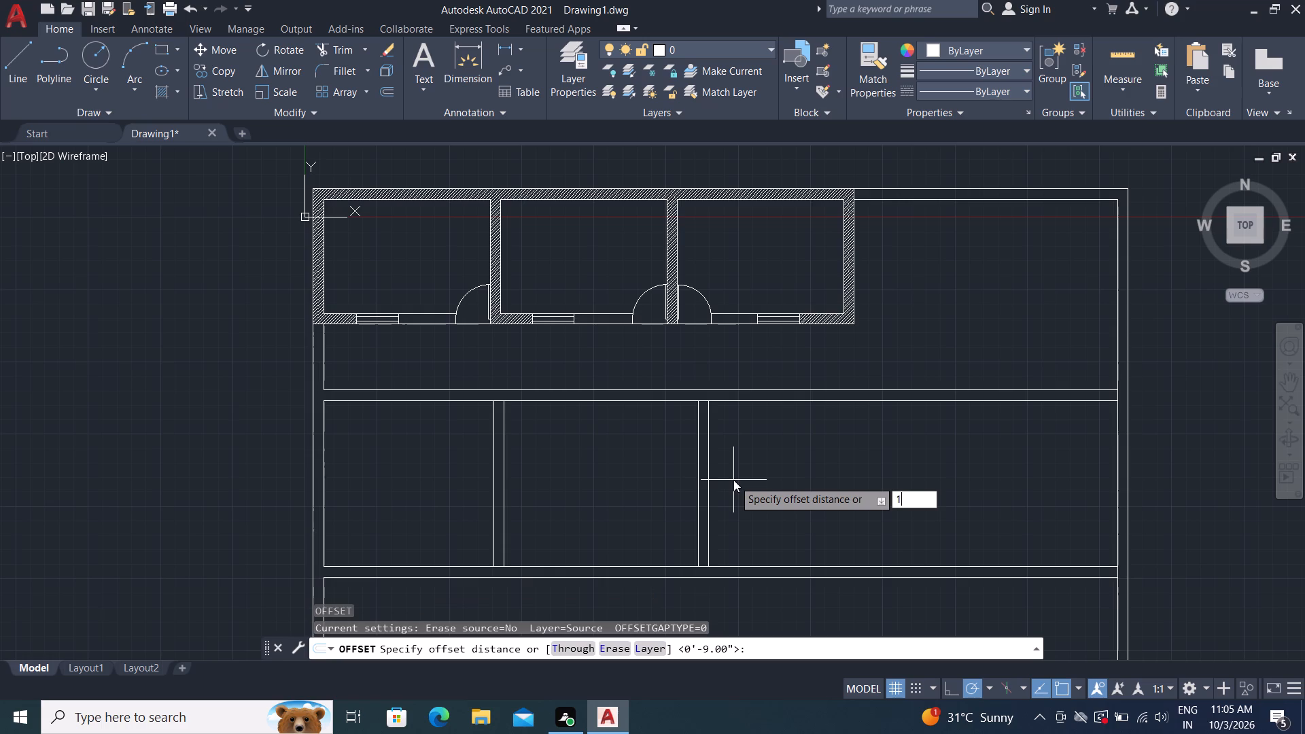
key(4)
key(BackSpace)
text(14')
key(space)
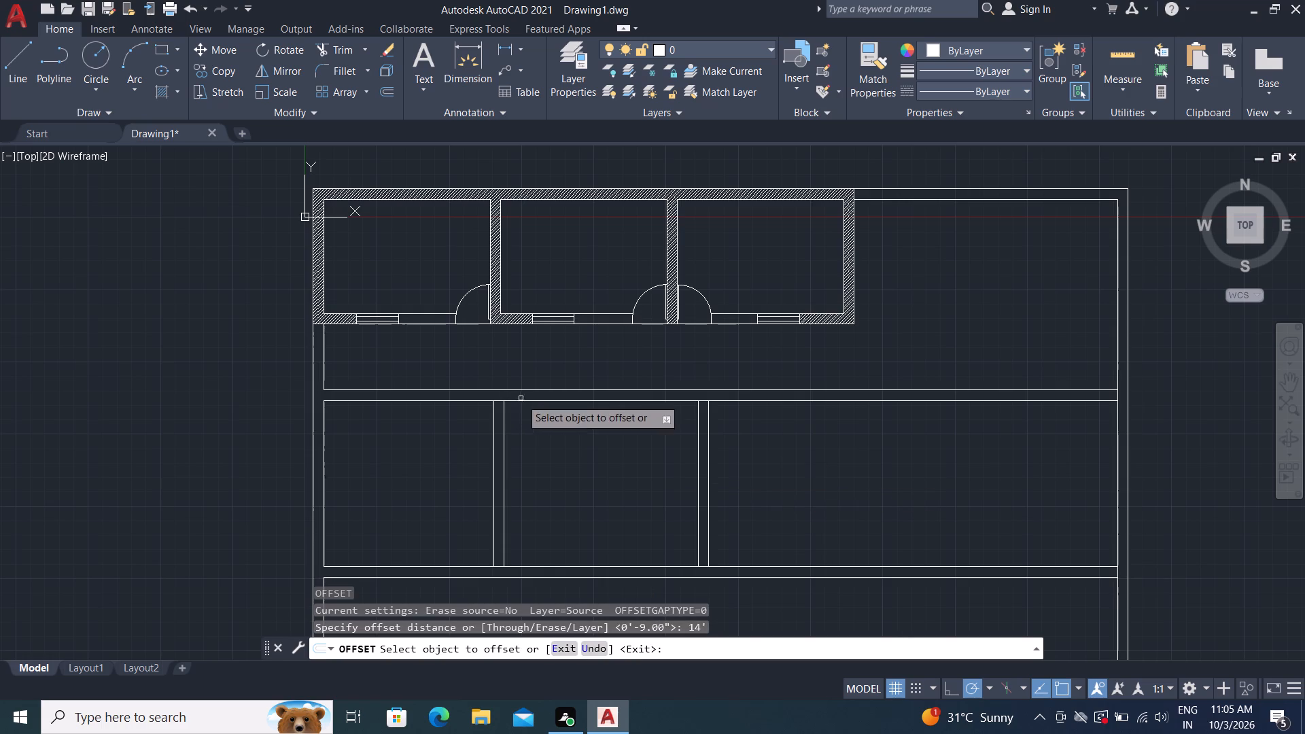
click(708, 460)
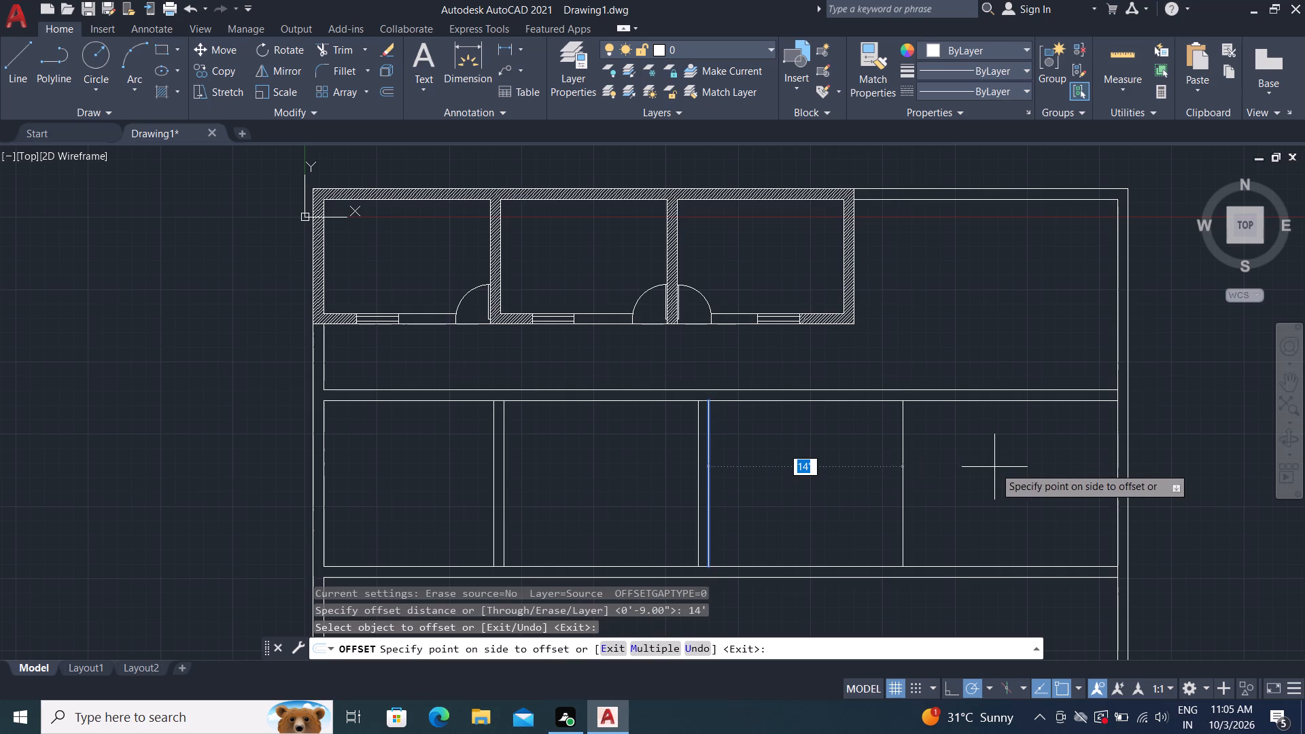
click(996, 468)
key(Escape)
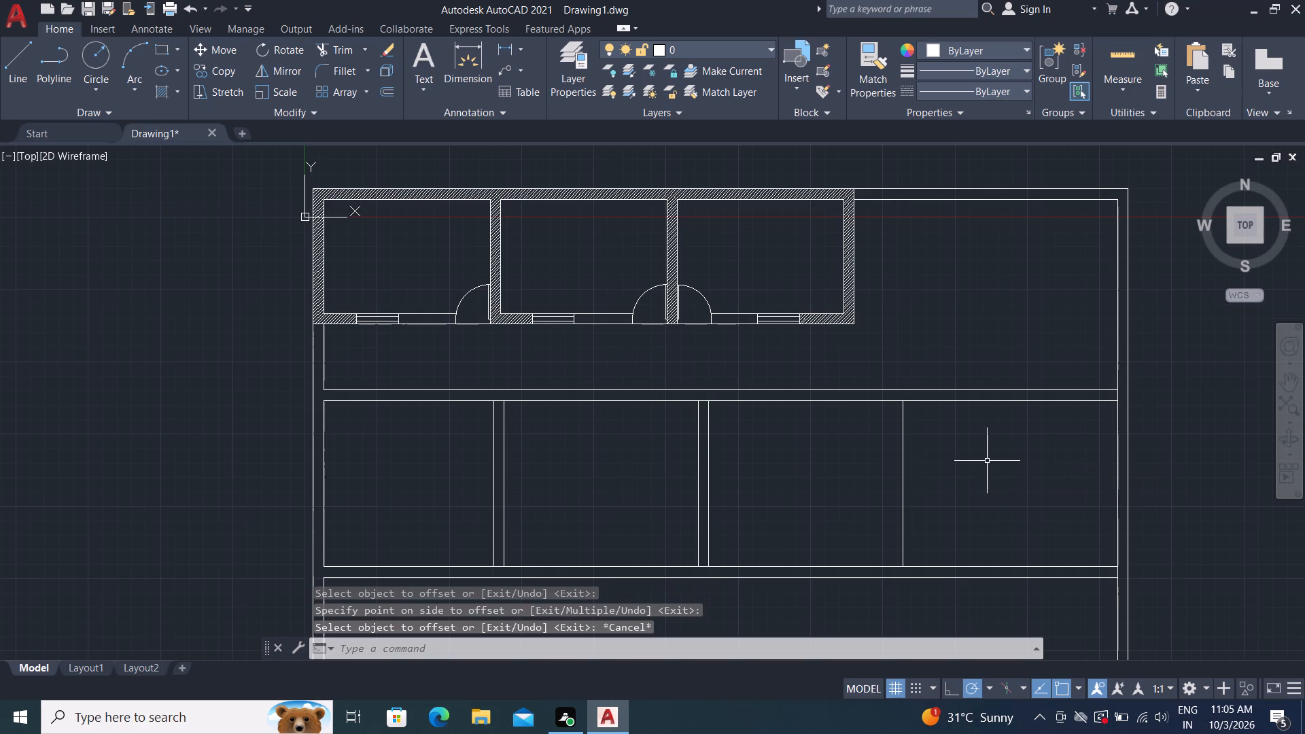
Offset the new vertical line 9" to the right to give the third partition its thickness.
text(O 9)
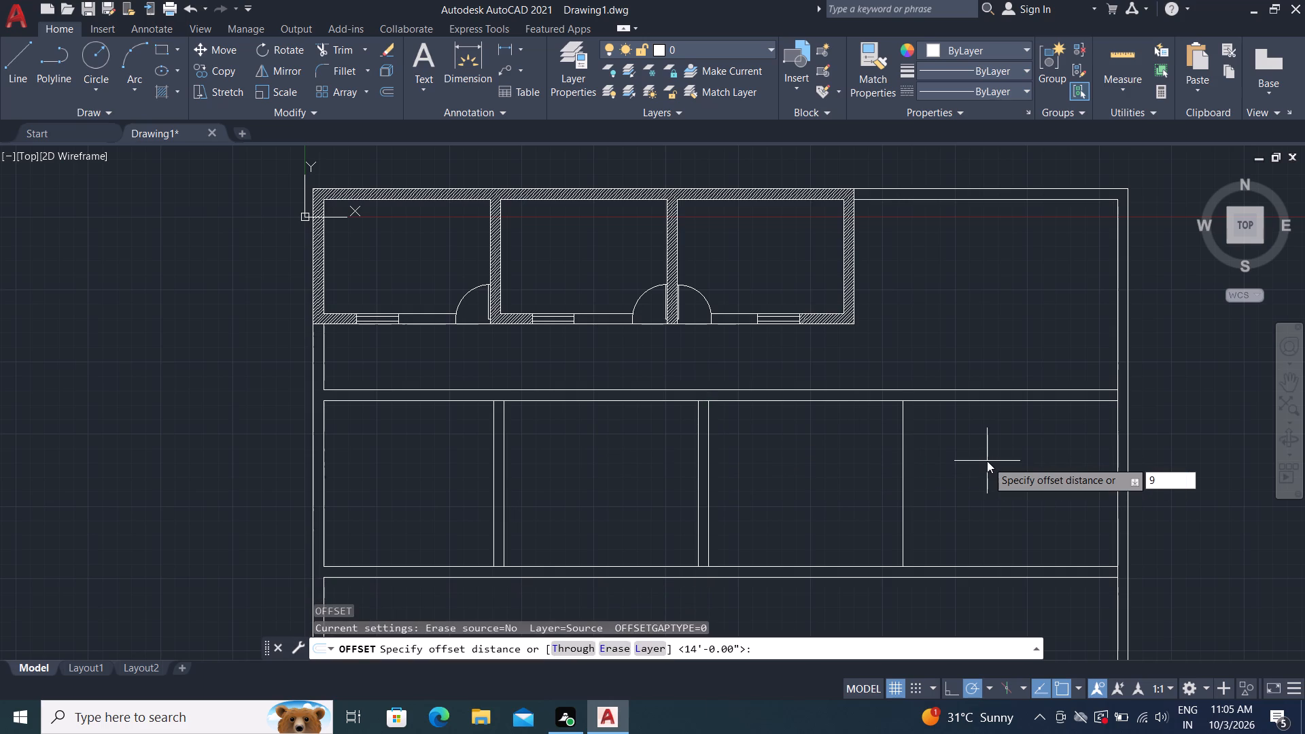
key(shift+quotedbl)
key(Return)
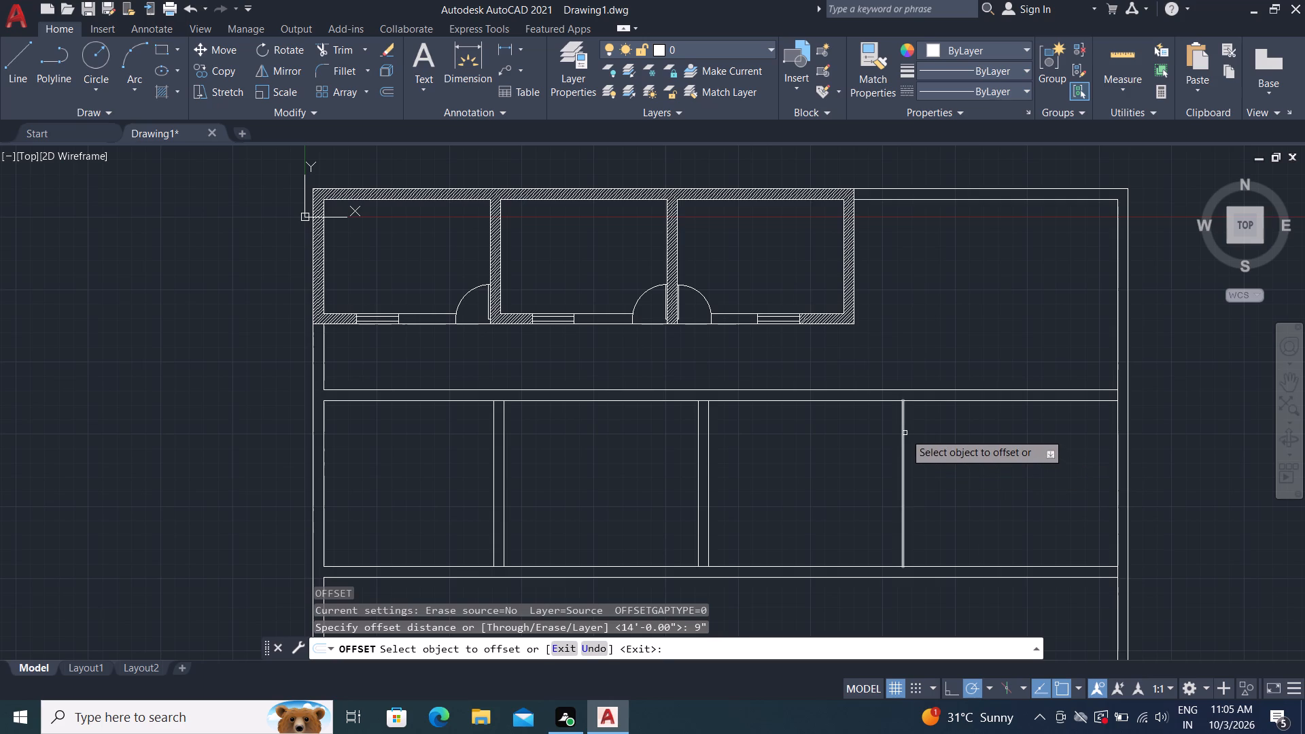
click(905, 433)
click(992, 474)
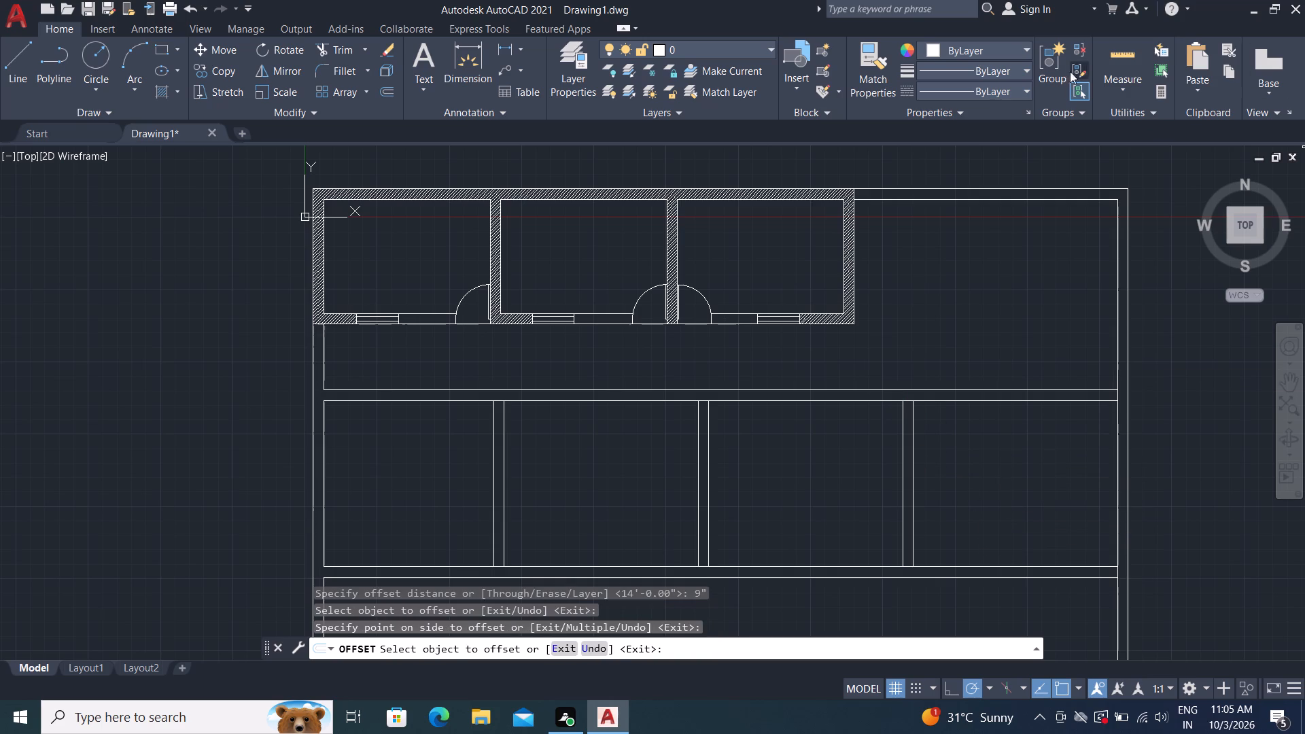
Check distances in the plan with the quick measure tool.
click(1123, 49)
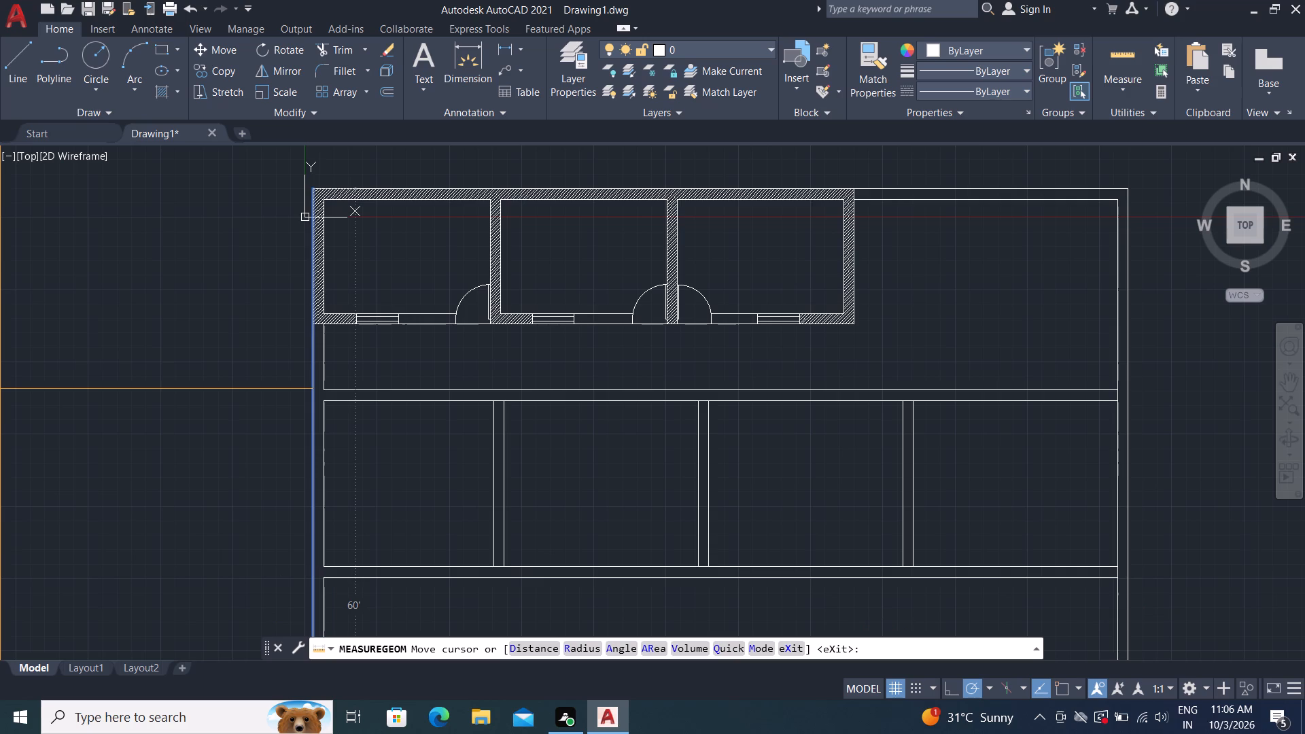
key(Escape)
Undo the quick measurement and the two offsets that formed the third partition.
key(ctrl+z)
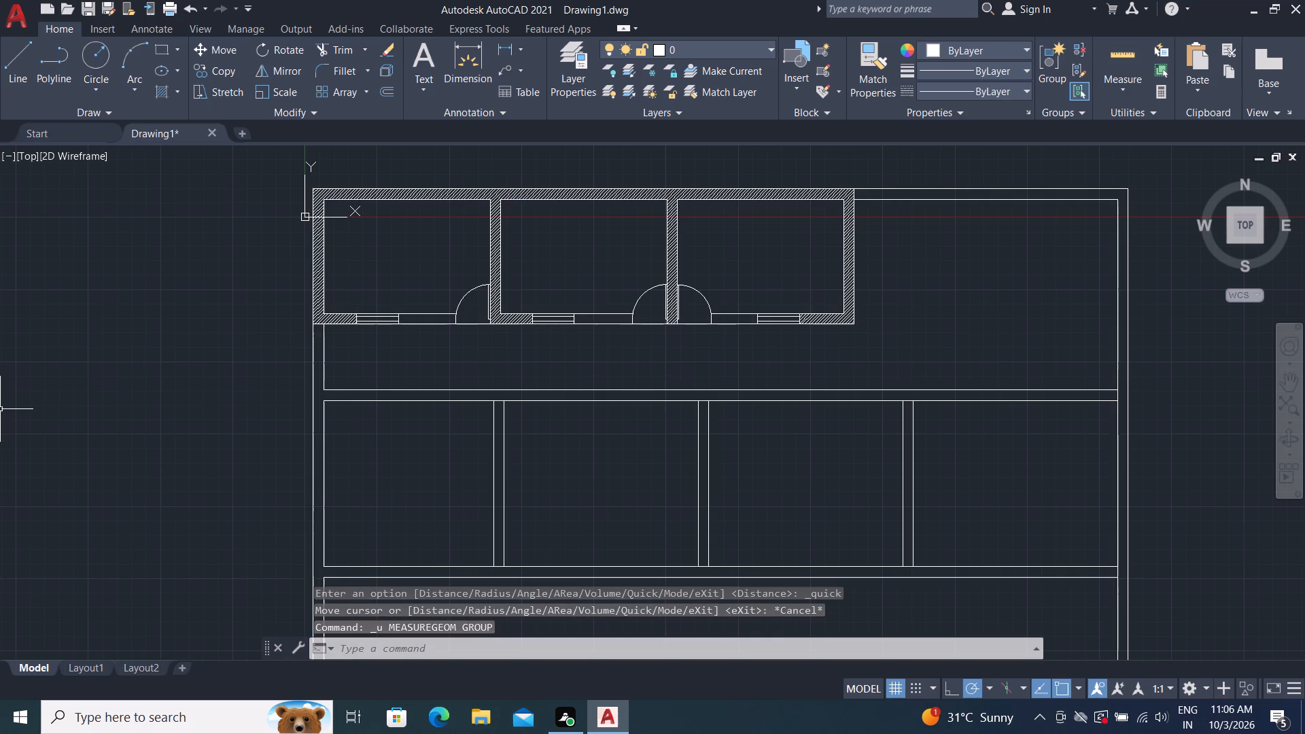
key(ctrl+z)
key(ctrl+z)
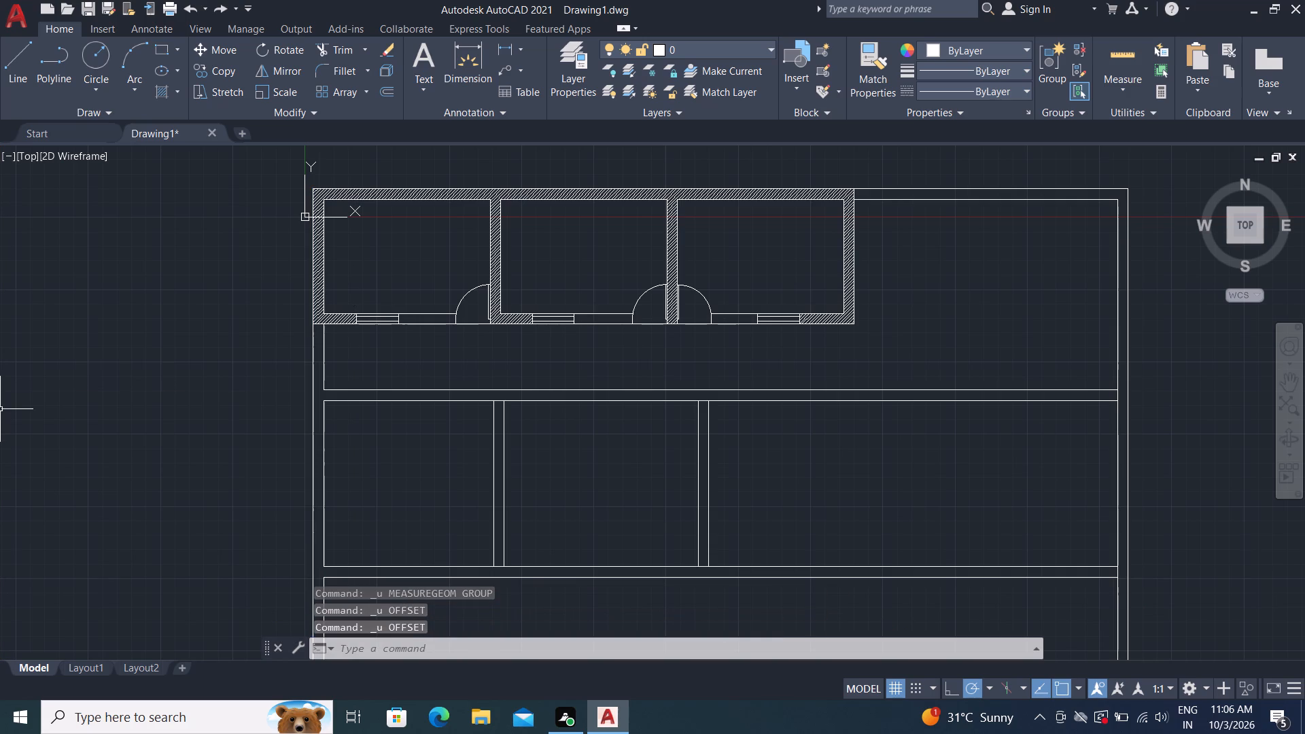
Offset the right face of the second partition by 11'6" to the right.
scroll(0, 435, right, 20)
scroll(0, 435, right, 20)
scroll(0, 435, right, 20)
scroll(0, 435, left, 20)
scroll(0, 435, left, 20)
scroll(0, 435, left, 8)
scroll(0, 435, right, 20)
scroll(0, 435, right, 20)
scroll(0, 435, right, 14)
scroll(0, 435, left, 17)
key(Escape)
text(O)
key(space)
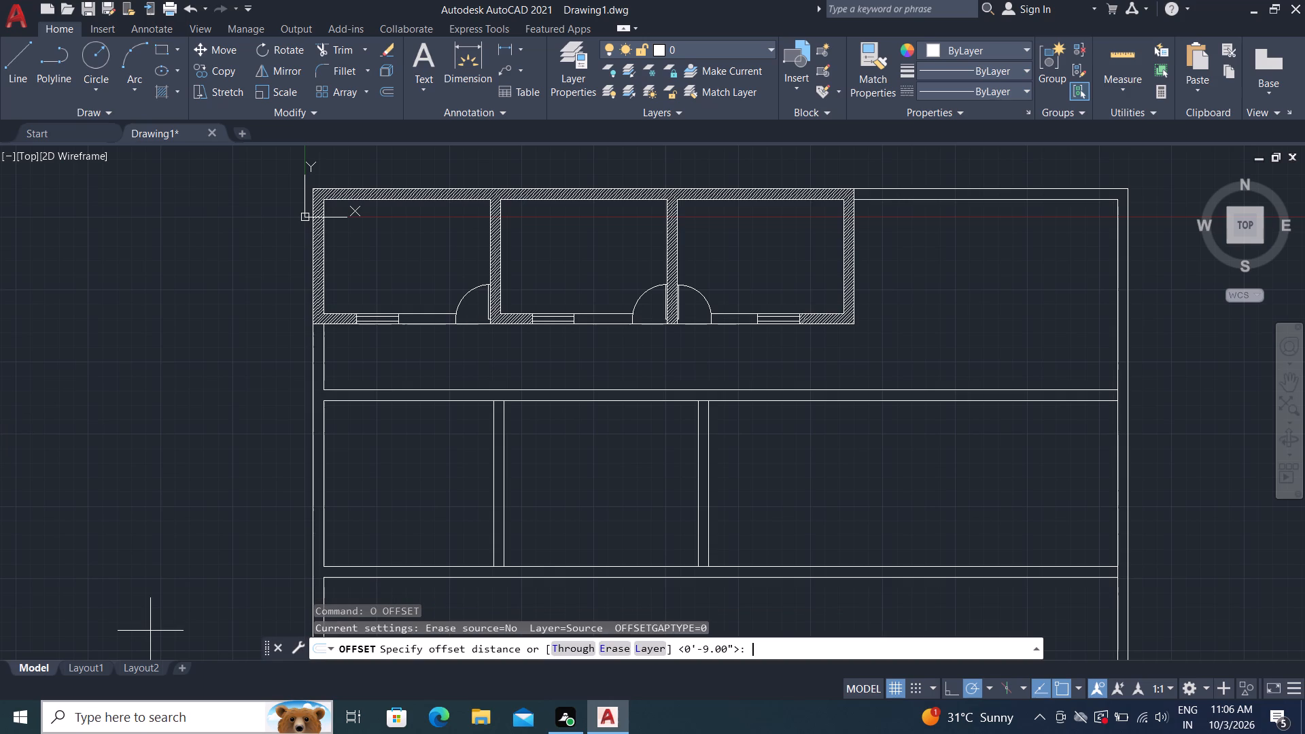
text(11)
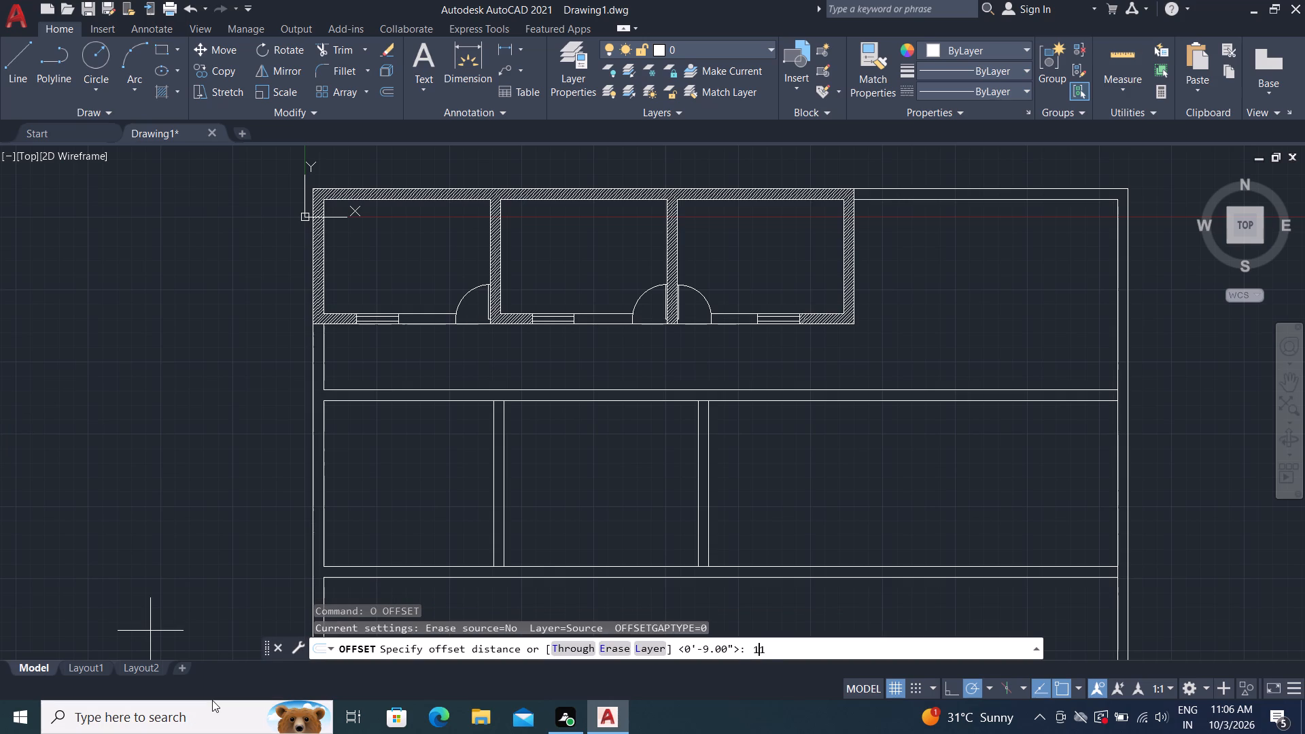
key(apostrophe)
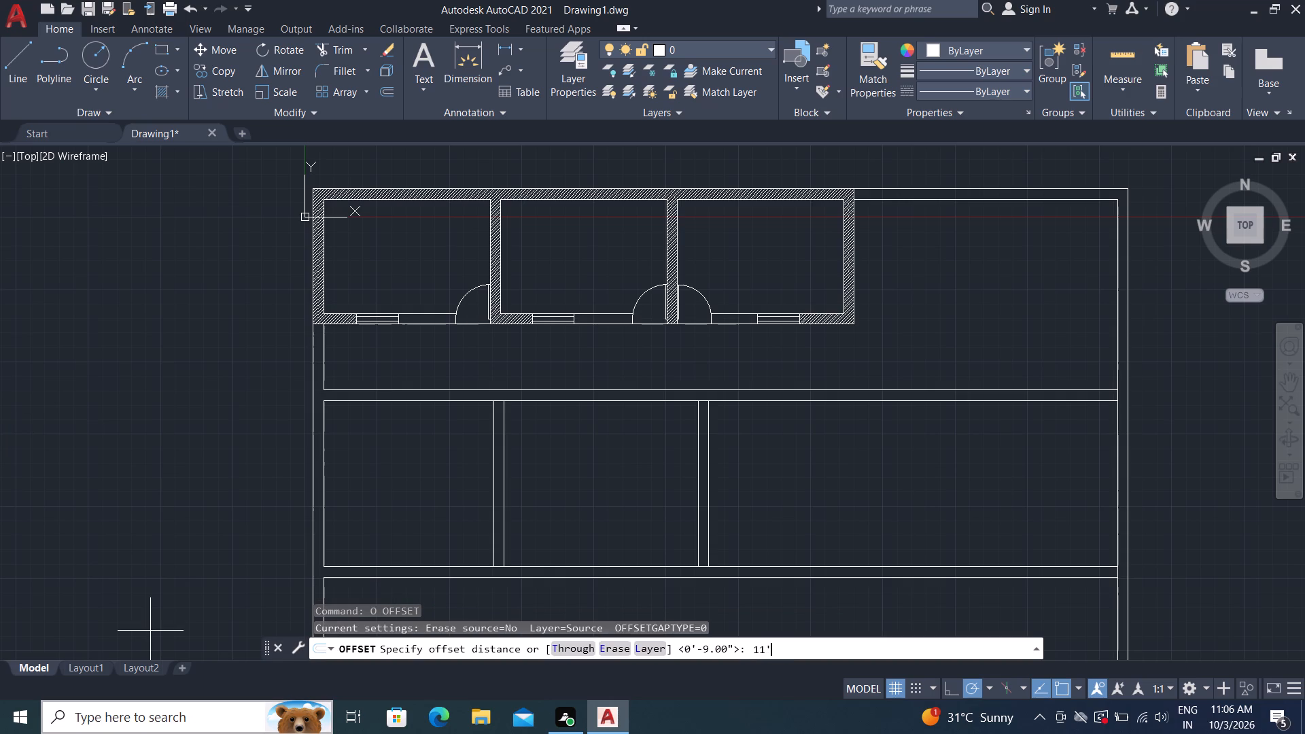
key(6)
key(shift+quotedbl)
key(Return)
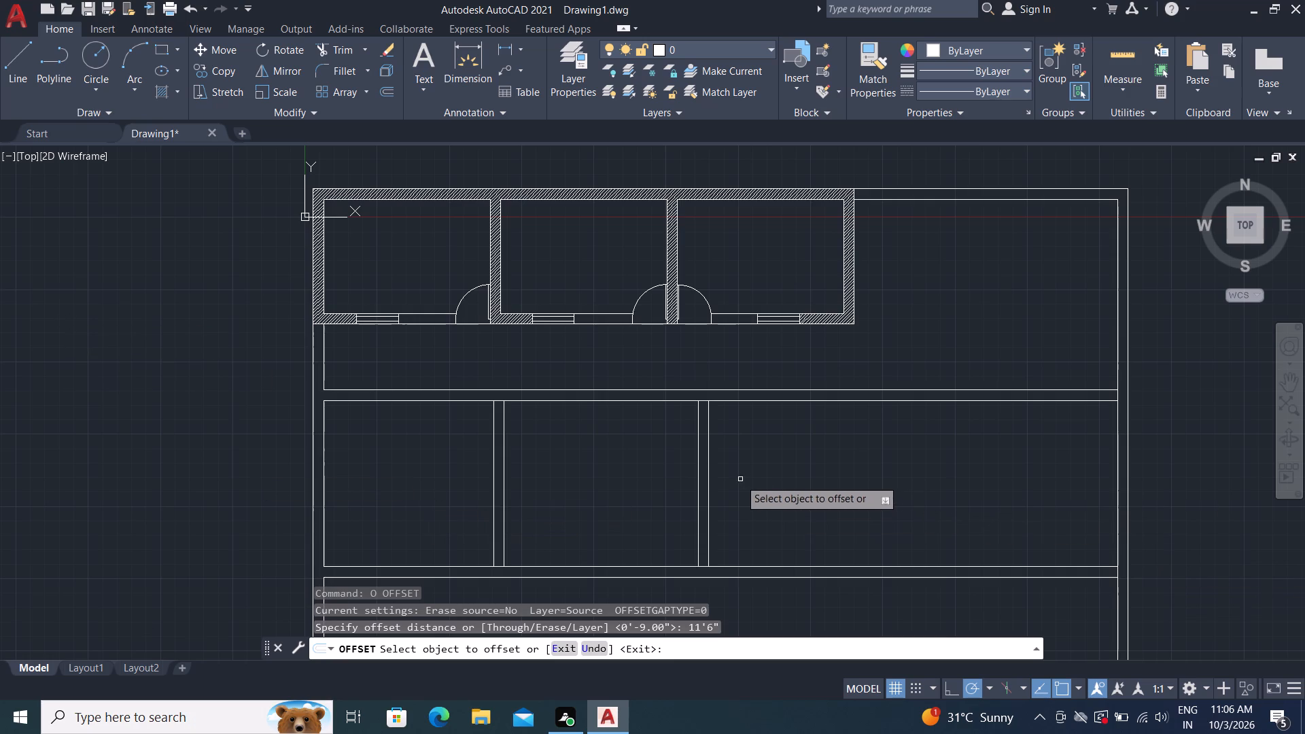
click(710, 472)
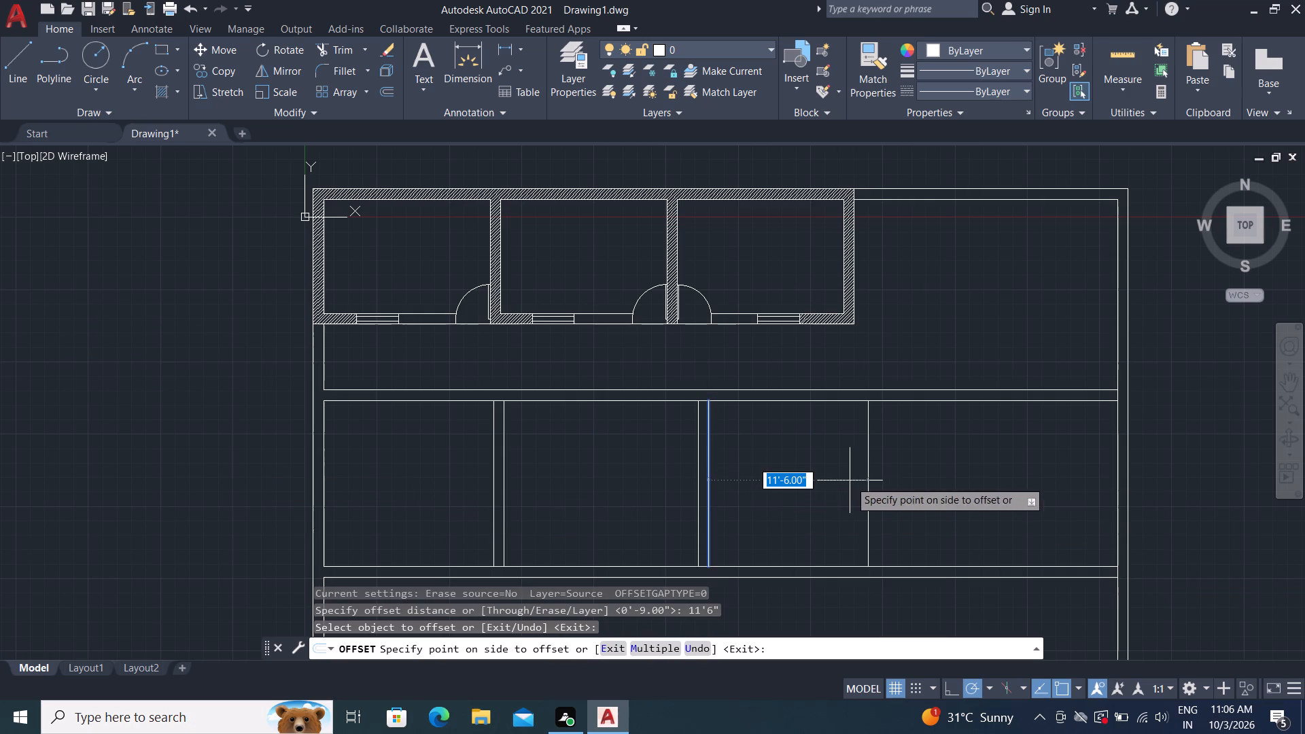
click(916, 489)
key(Escape)
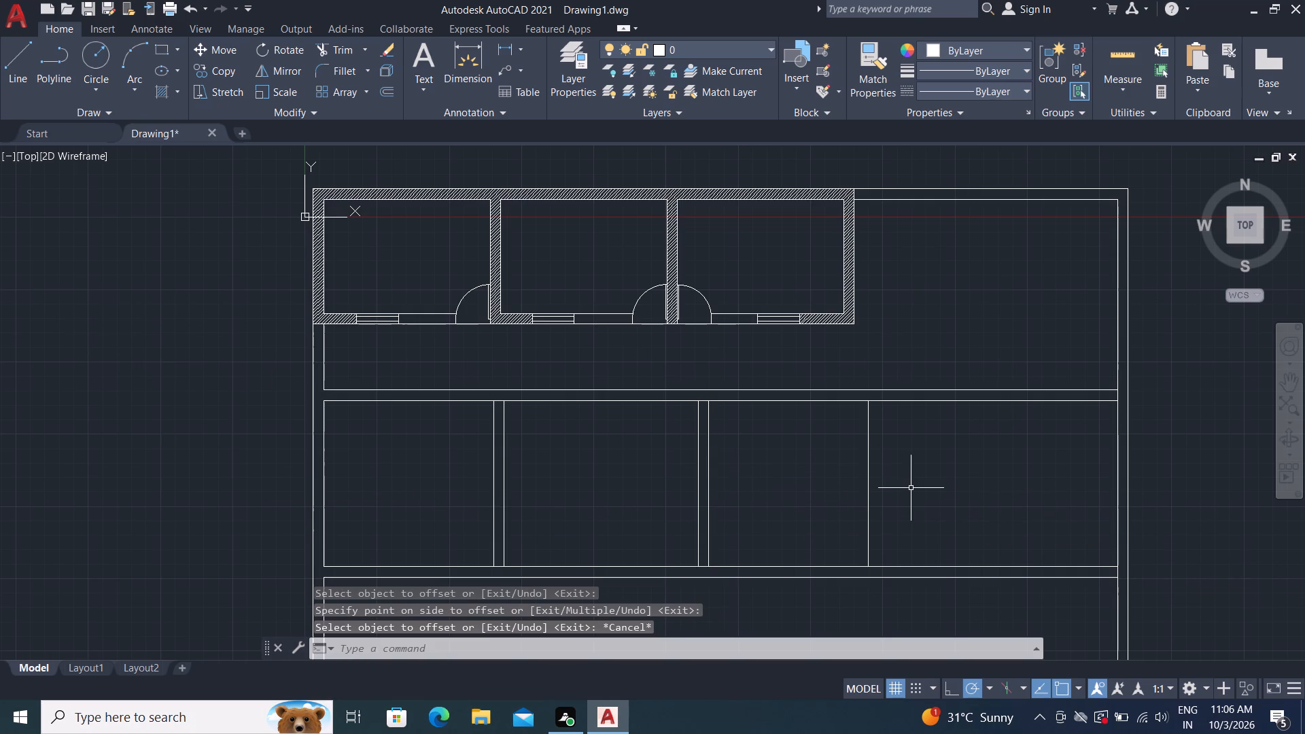
Offset the new vertical line 9" to the right to form the third partition's second face.
text(O 9)
key(shift+quotedbl)
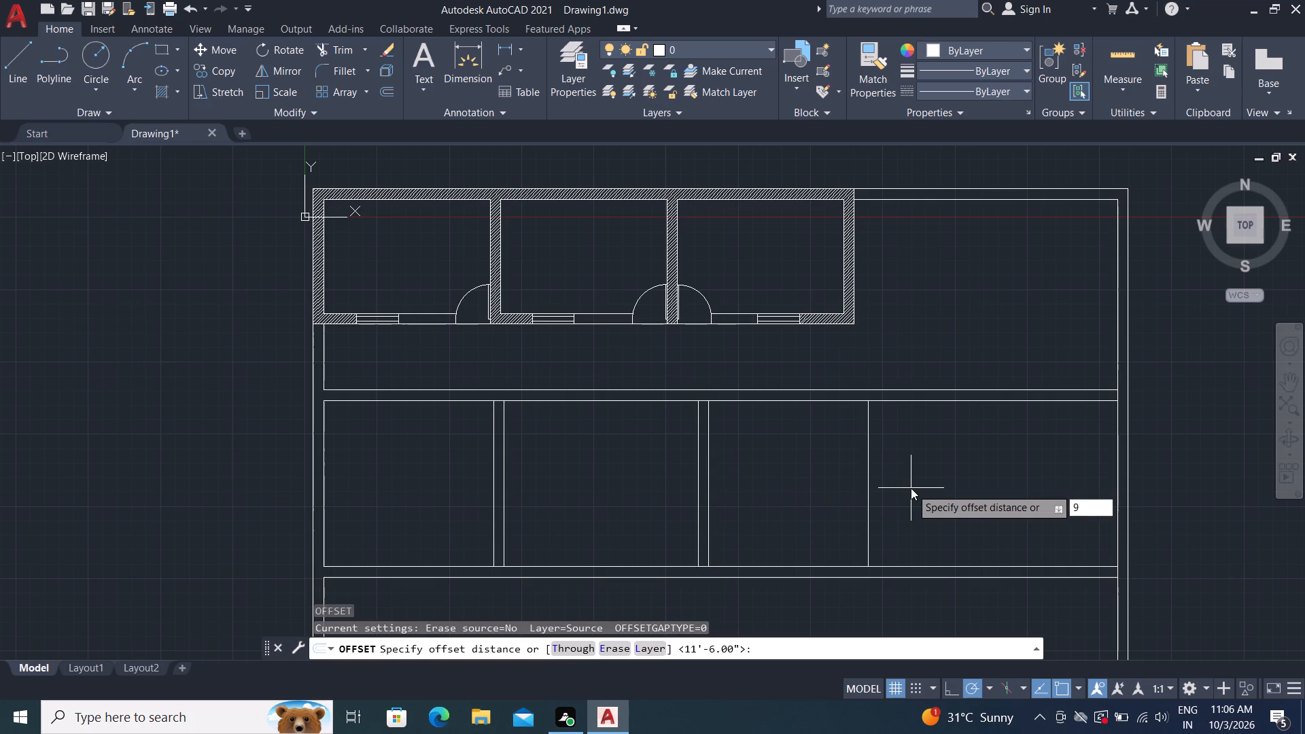
key(Return)
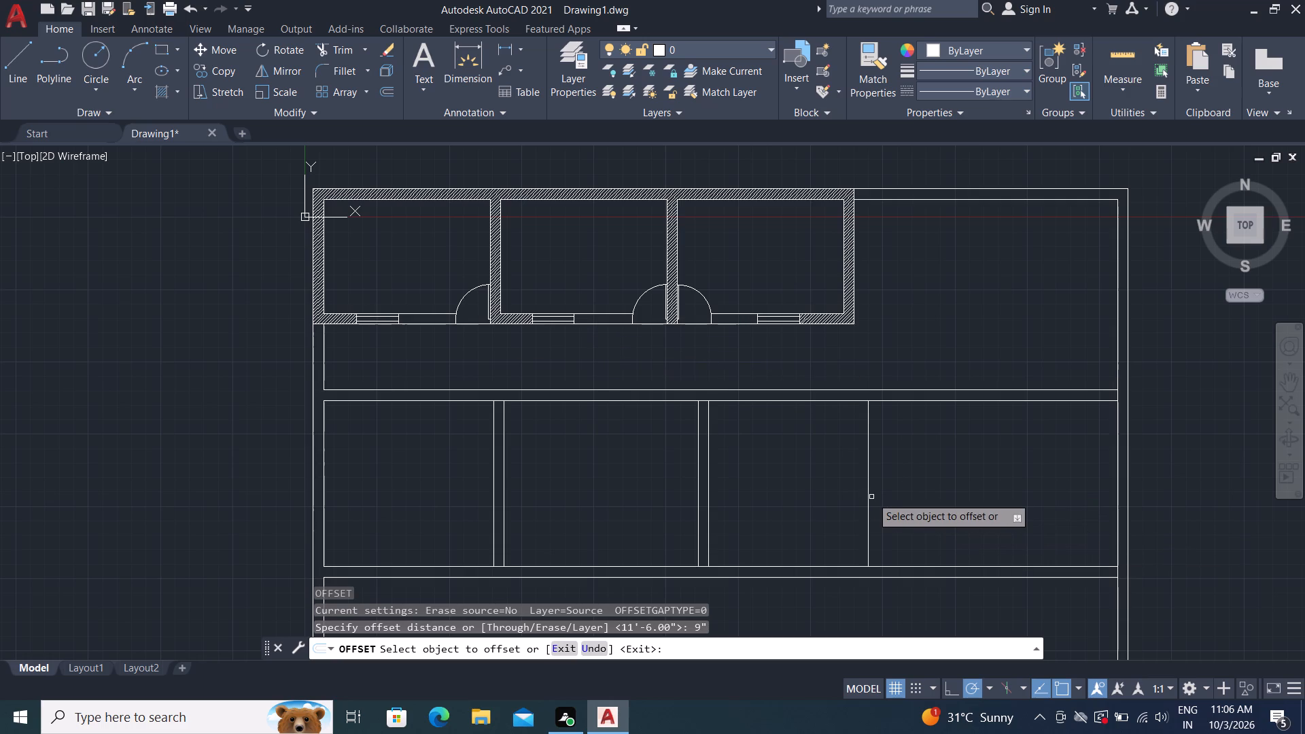
click(869, 496)
click(971, 519)
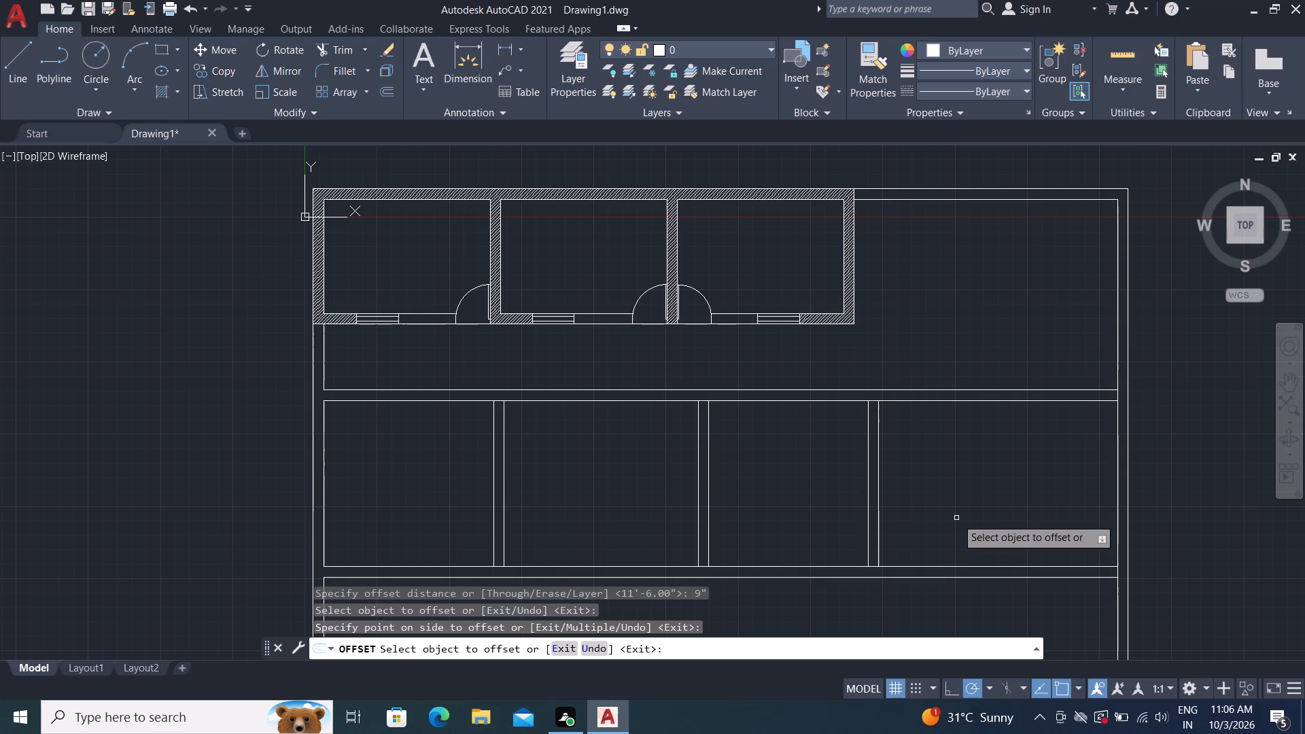
key(Escape)
Offset the right face of the third partition by 10'6" to the right.
text(O)
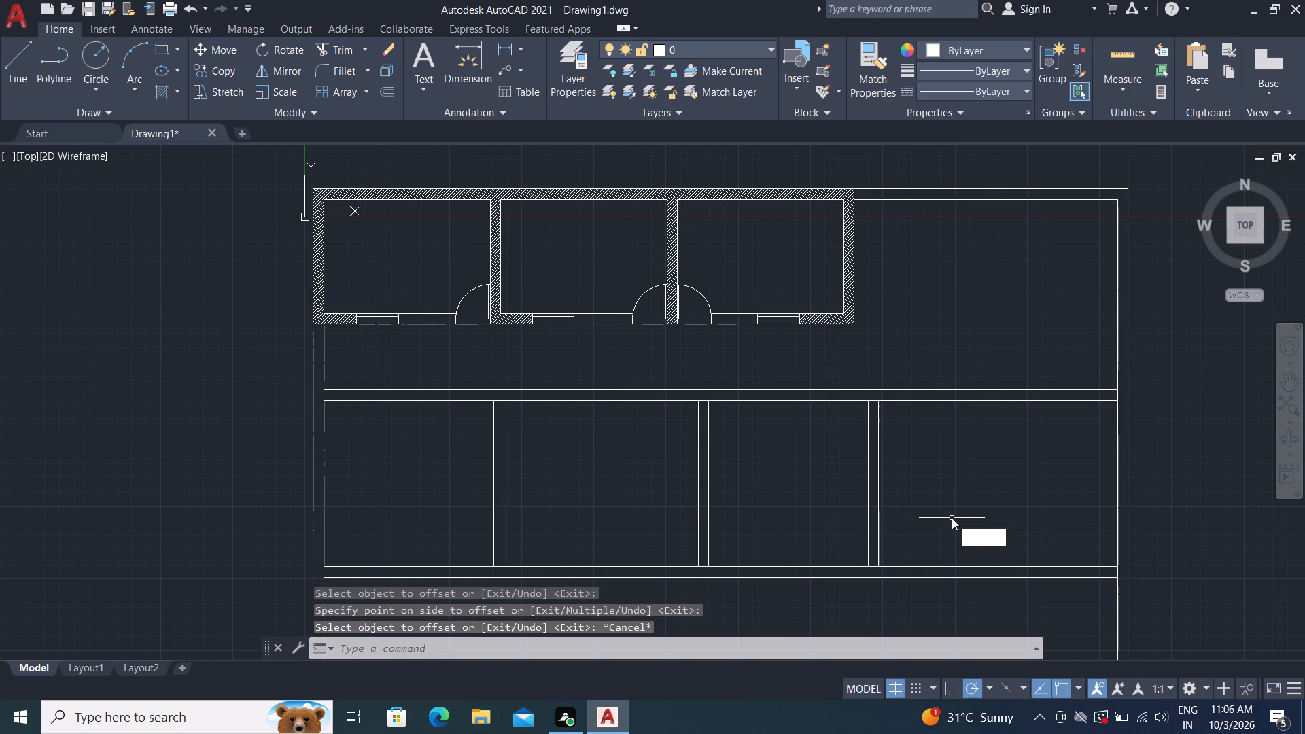
key(space)
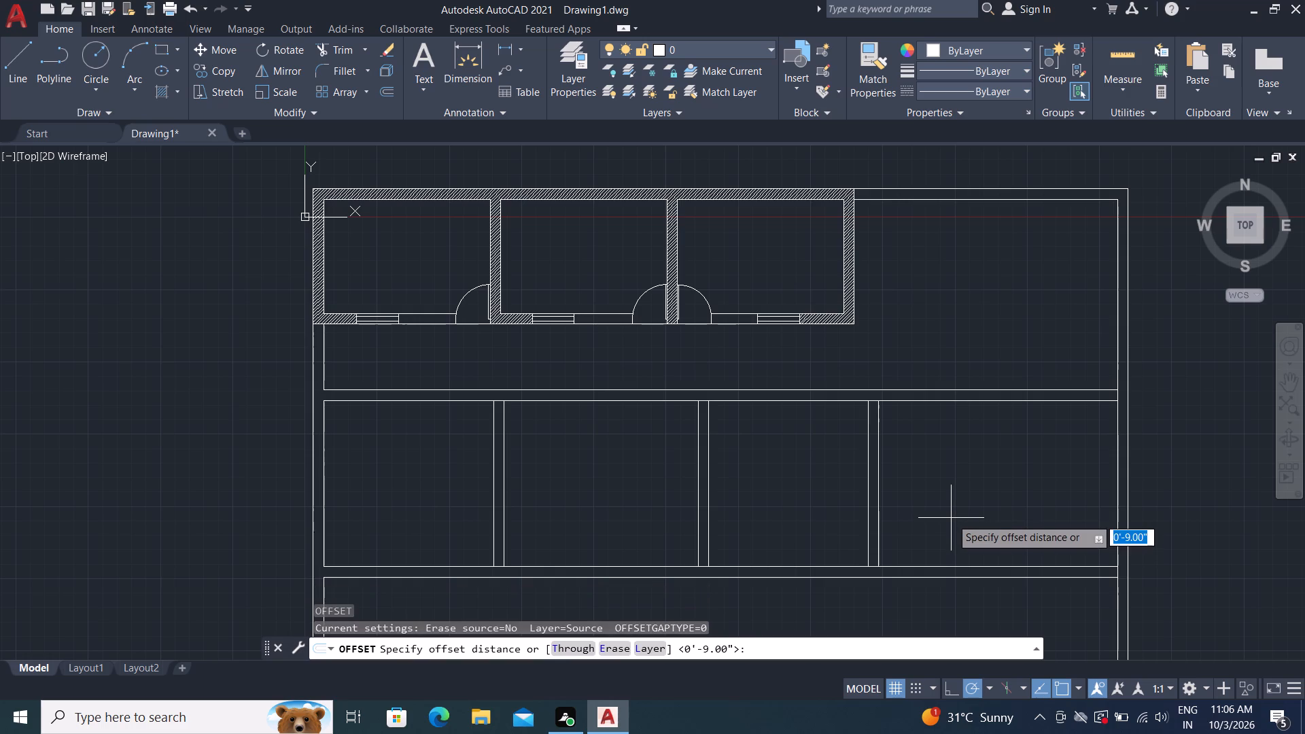
drag(947, 514, 857, 536)
key(1)
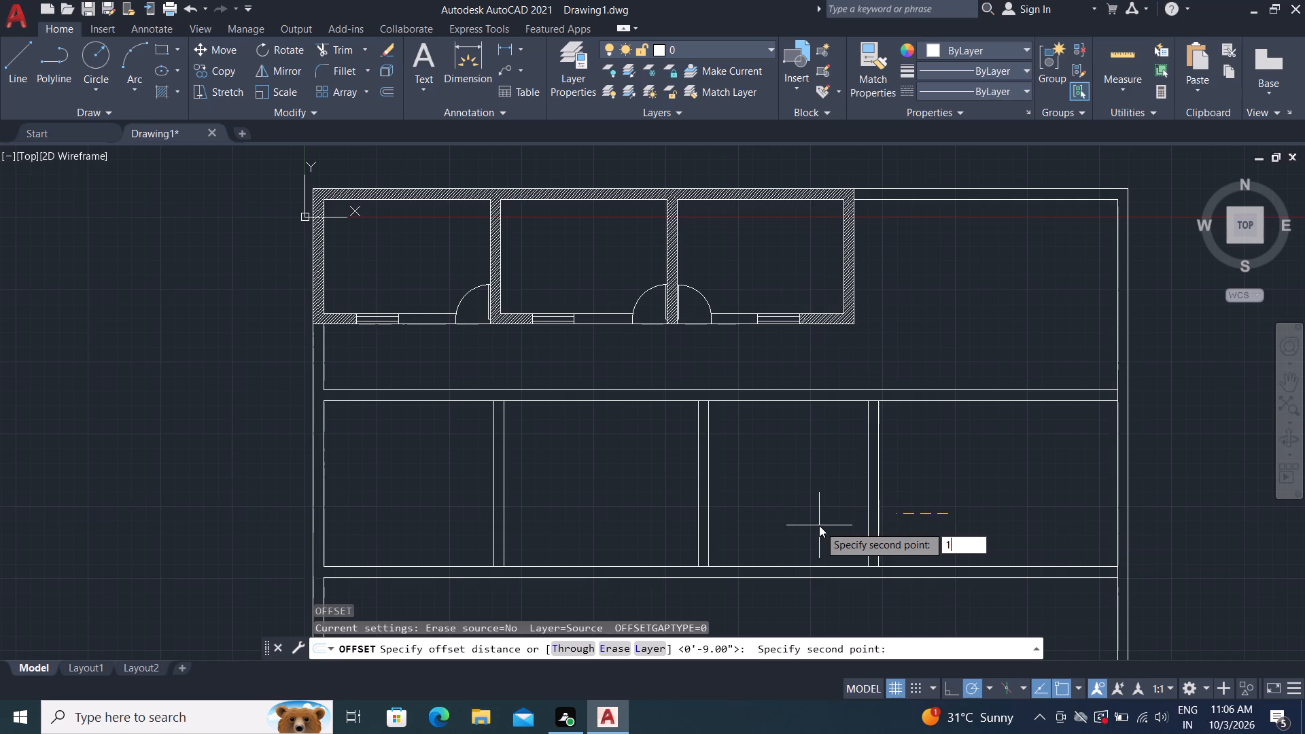
text(0')
text(6")
key(Return)
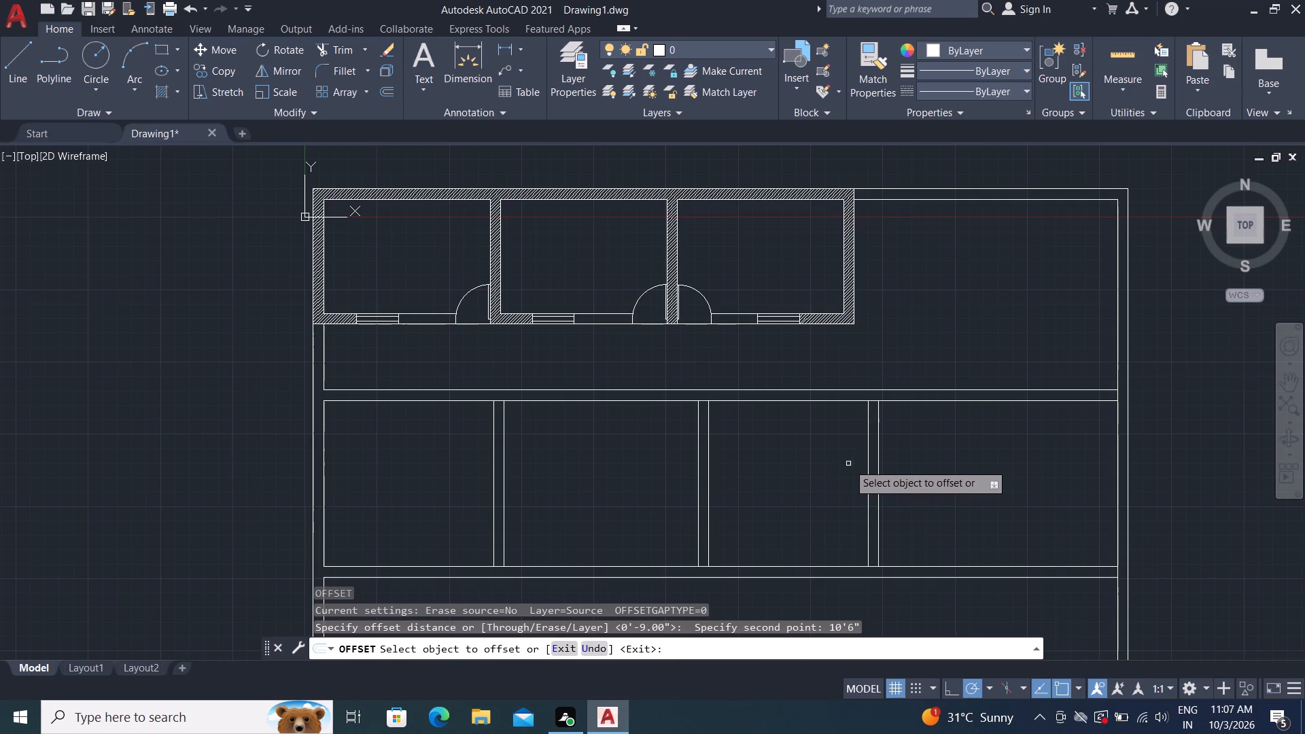
click(877, 468)
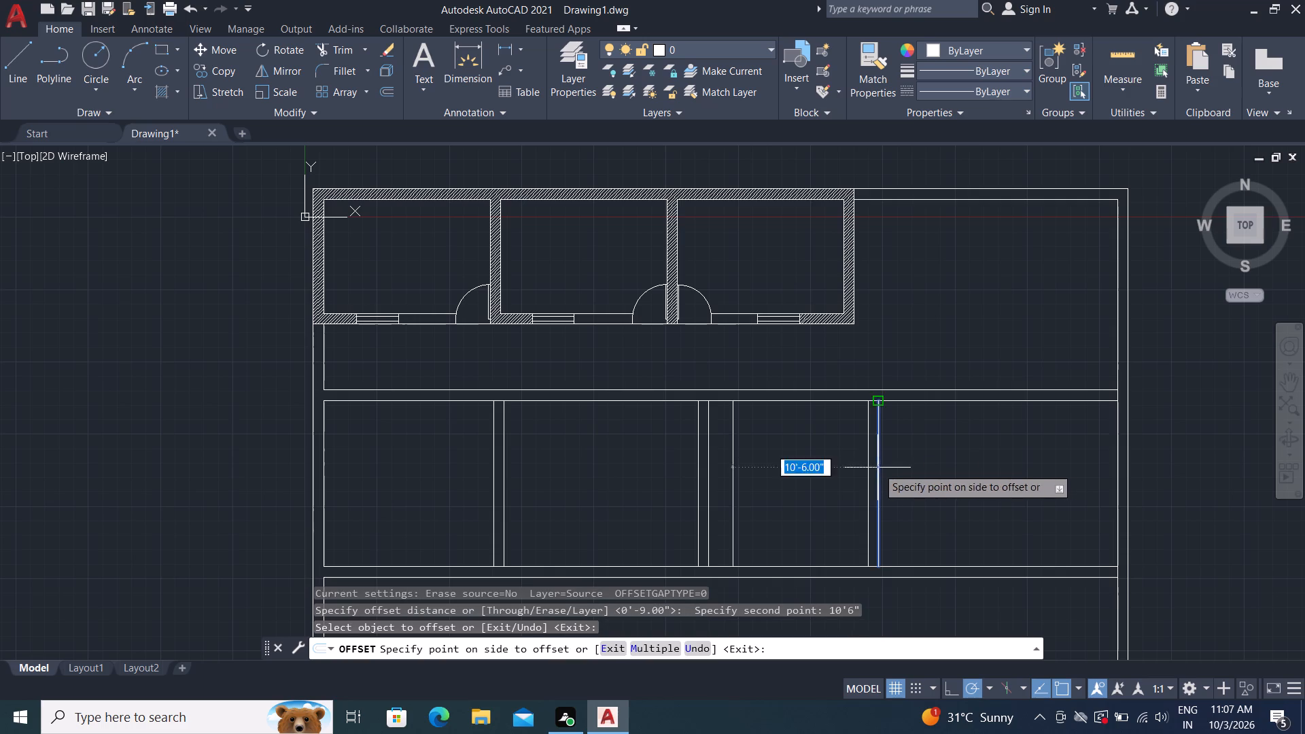
click(1226, 507)
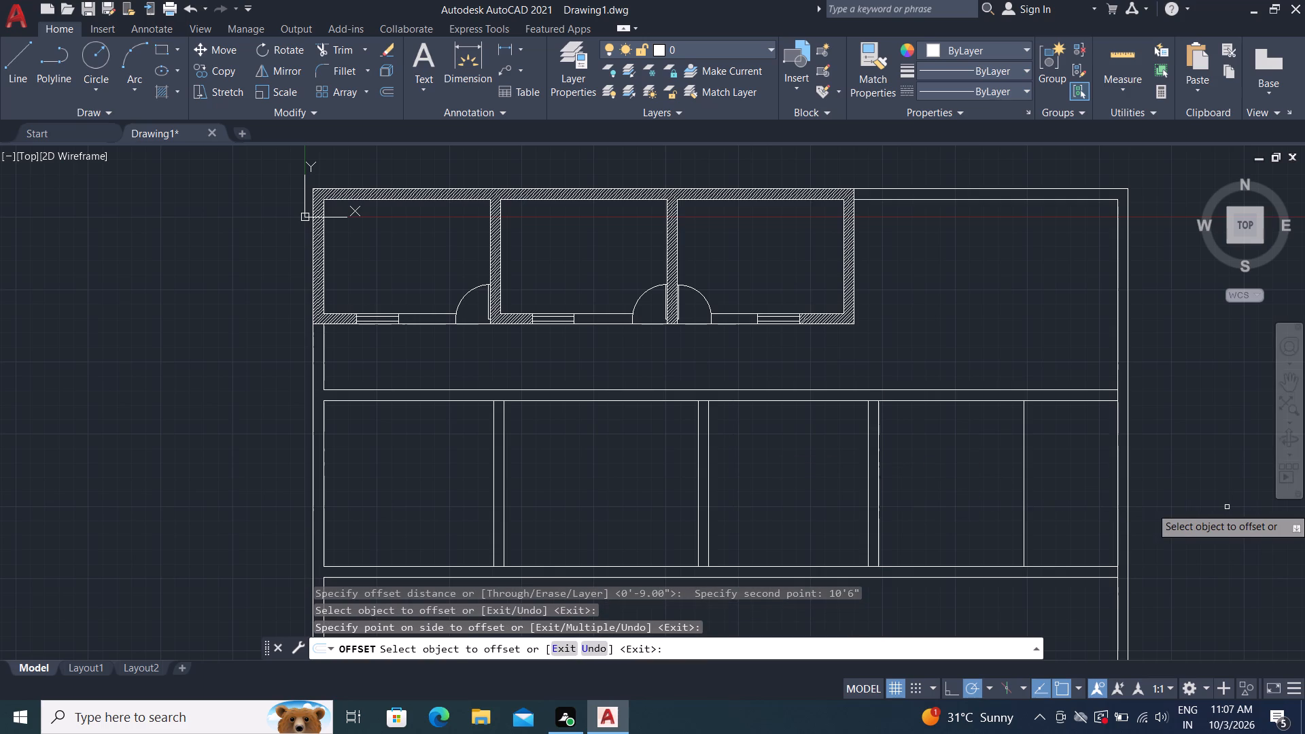
key(Escape)
Offset the new vertical line 9" to the right to form the fourth partition's second face.
text(O 9)
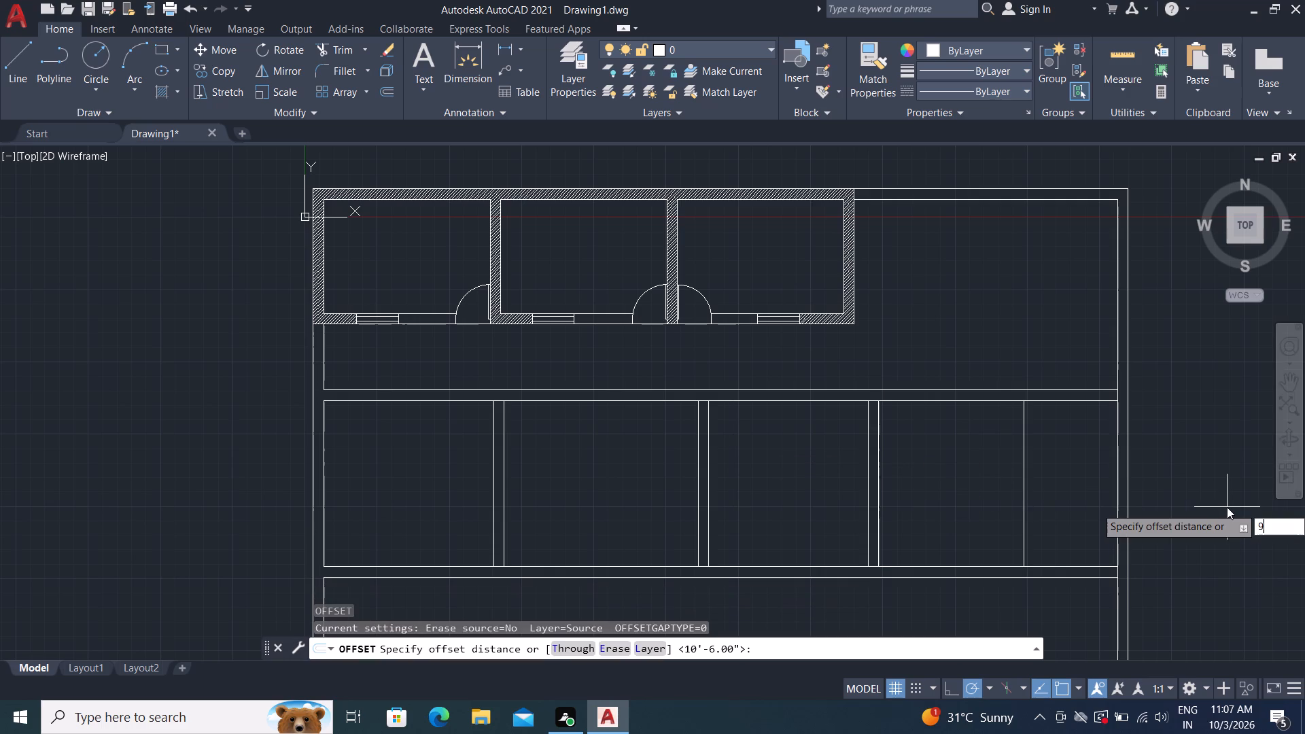
key(shift+quotedbl)
key(Return)
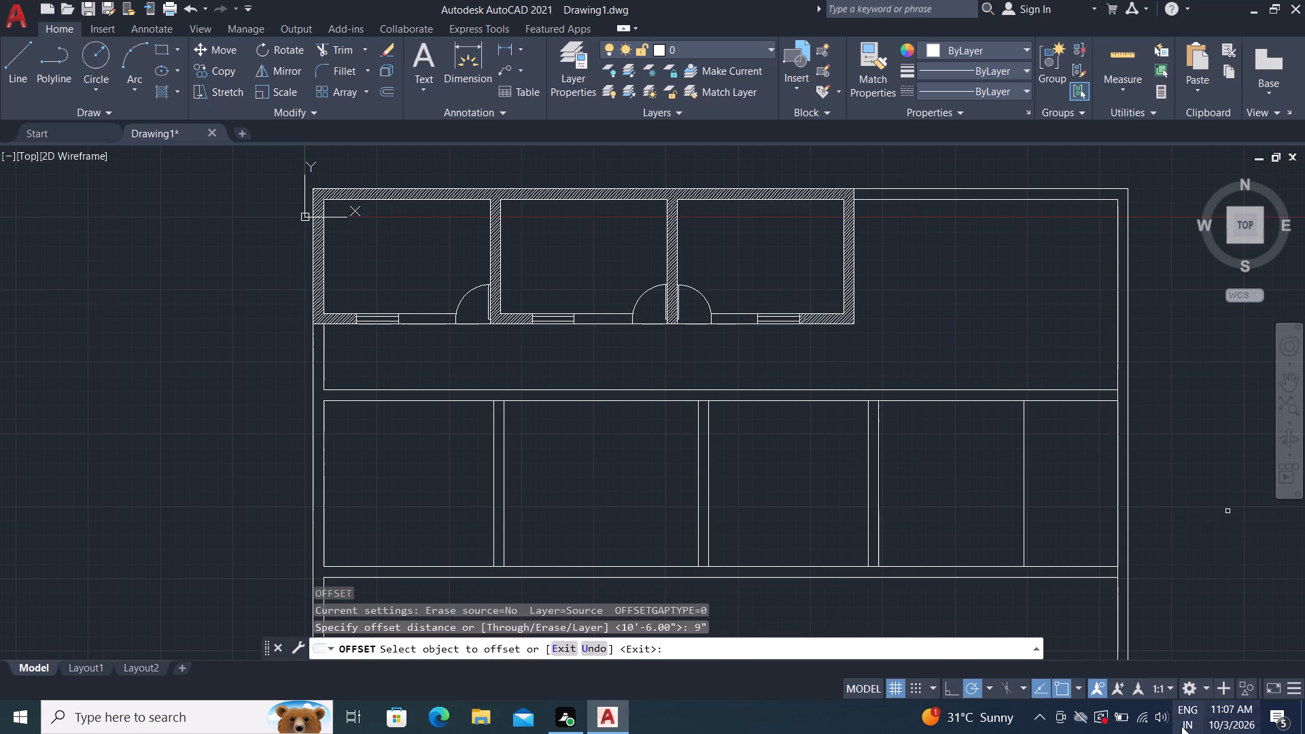
click(1022, 508)
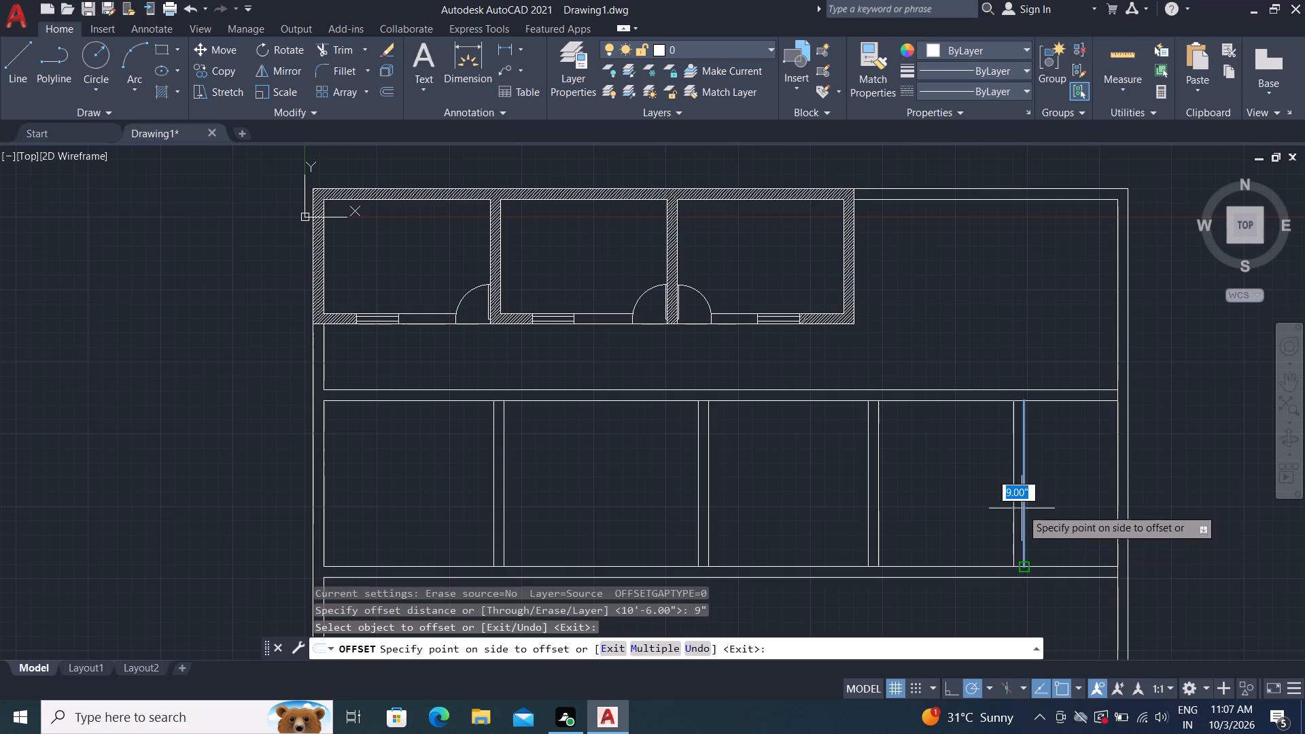
click(1103, 534)
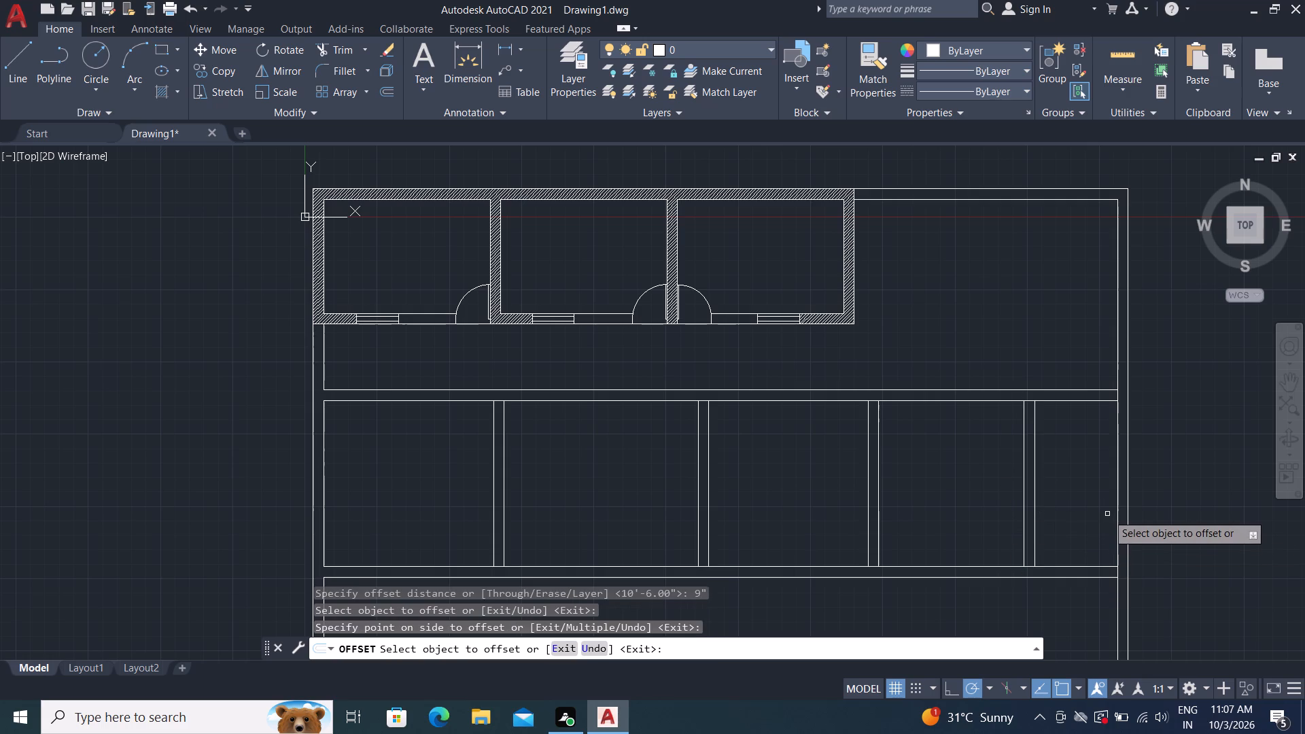
Extend the fourth partition's right face at both ends to the middle row's outer horizontal wall lines.
key(Escape)
text(EX)
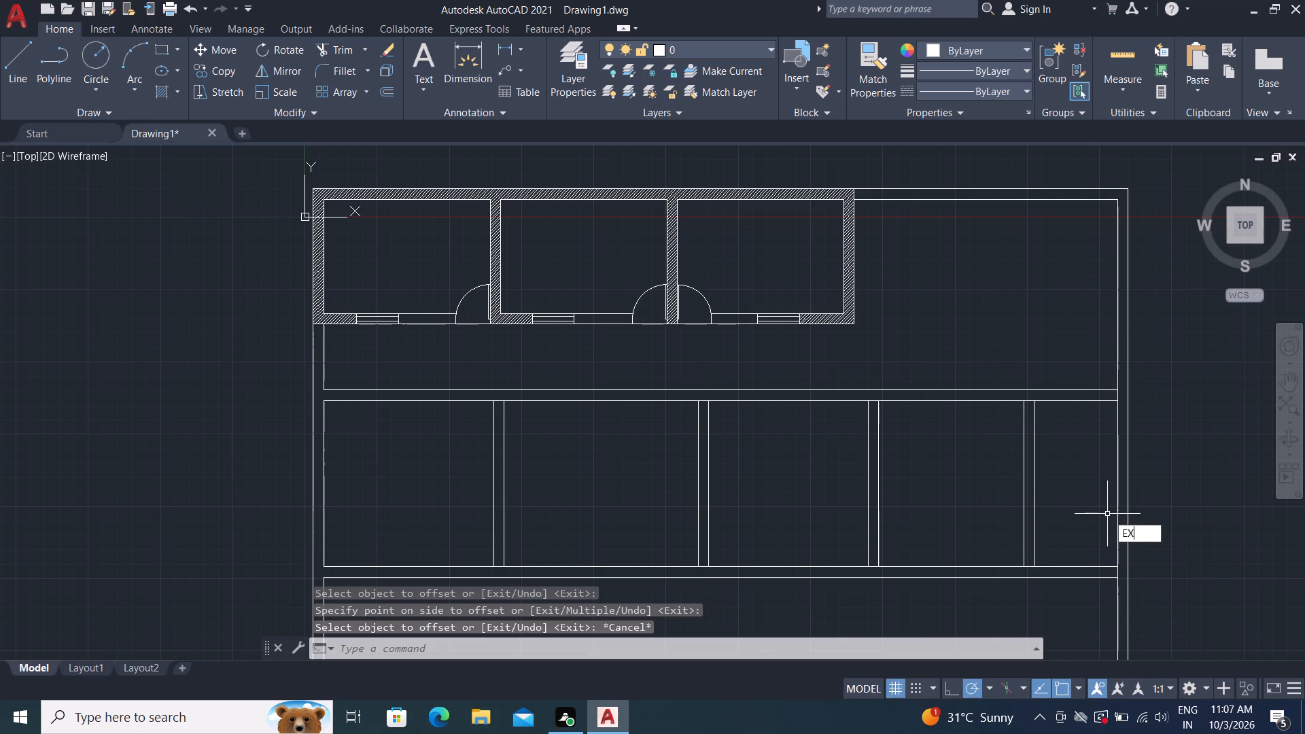
key(space)
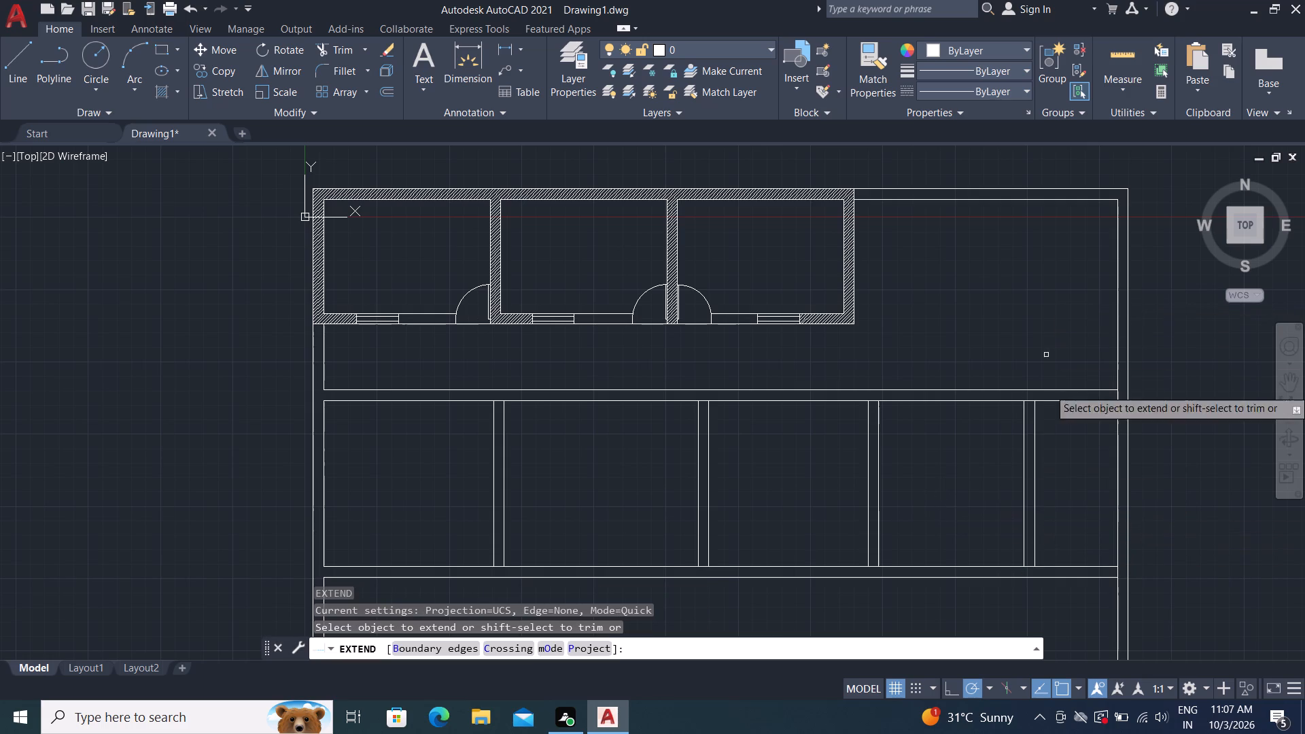
click(1032, 417)
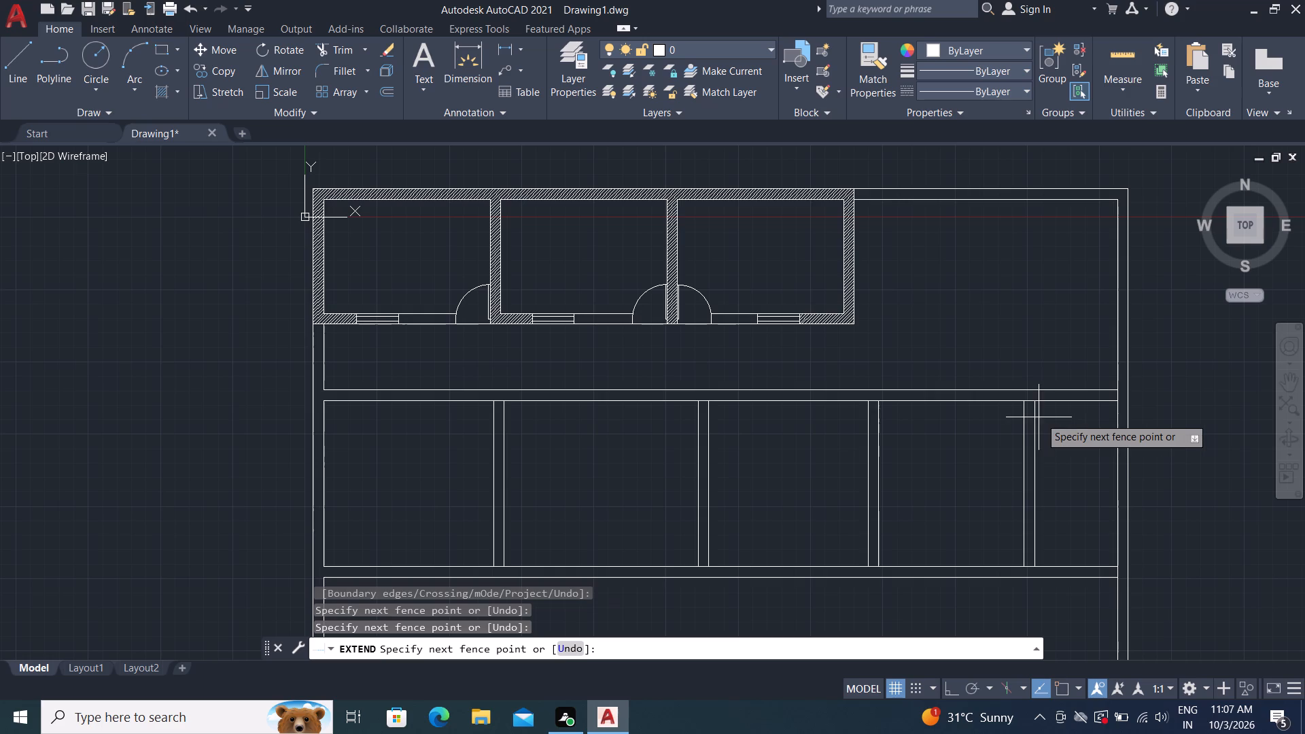
click(1043, 417)
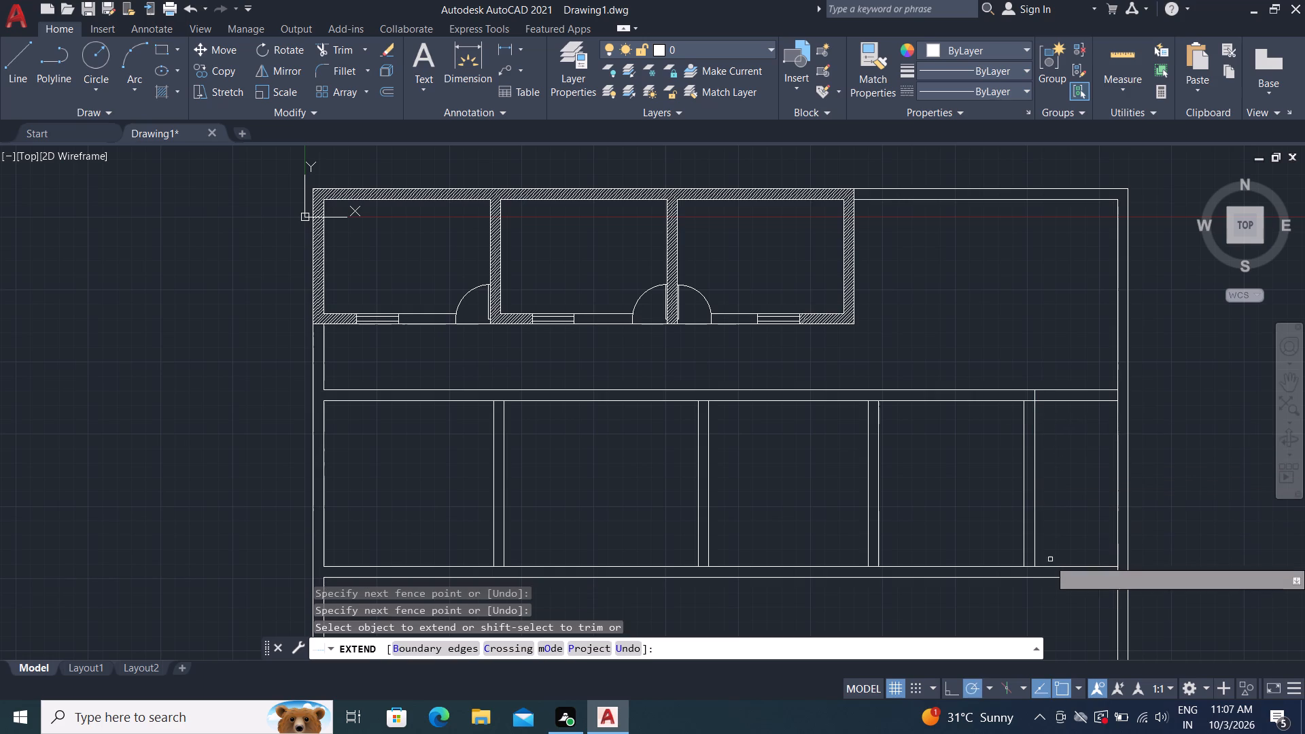
click(1034, 557)
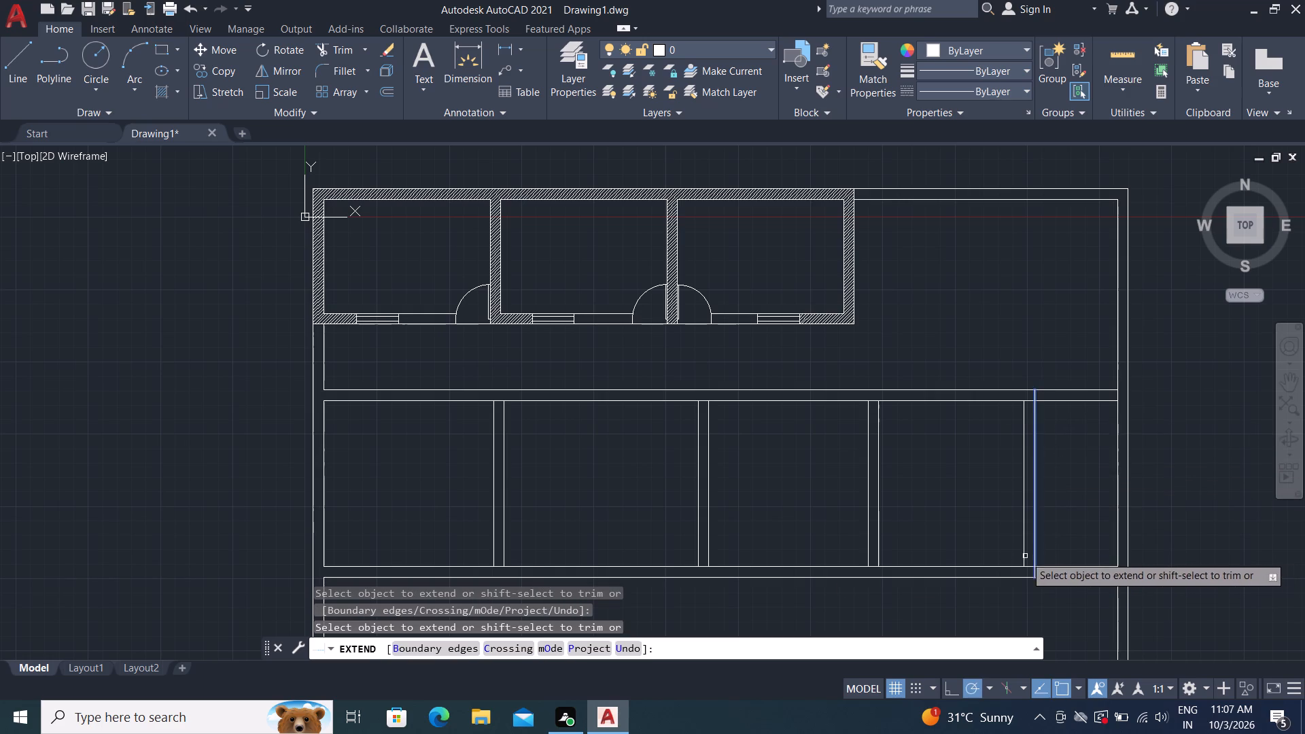
Extend the left outer wall's inner face across the gaps at the middle row's upper and lower walls.
click(325, 381)
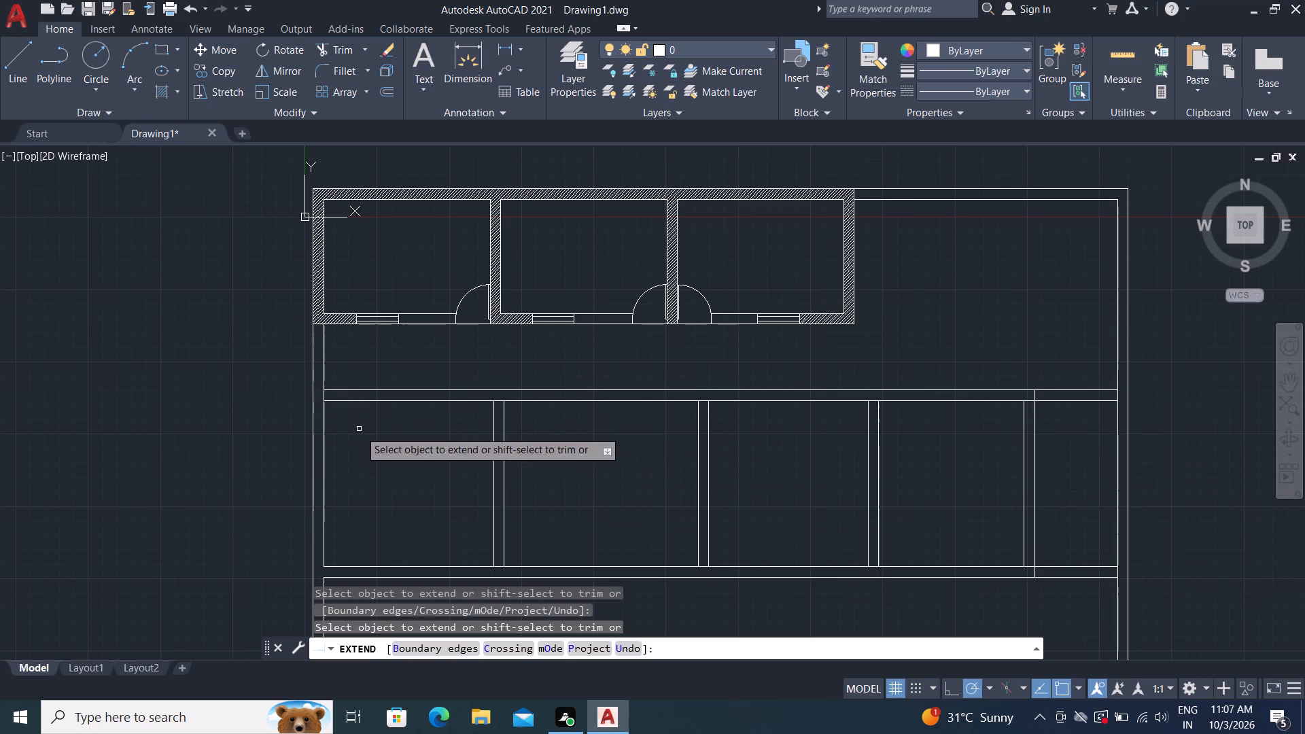
middle_drag(375, 470, 576, 331)
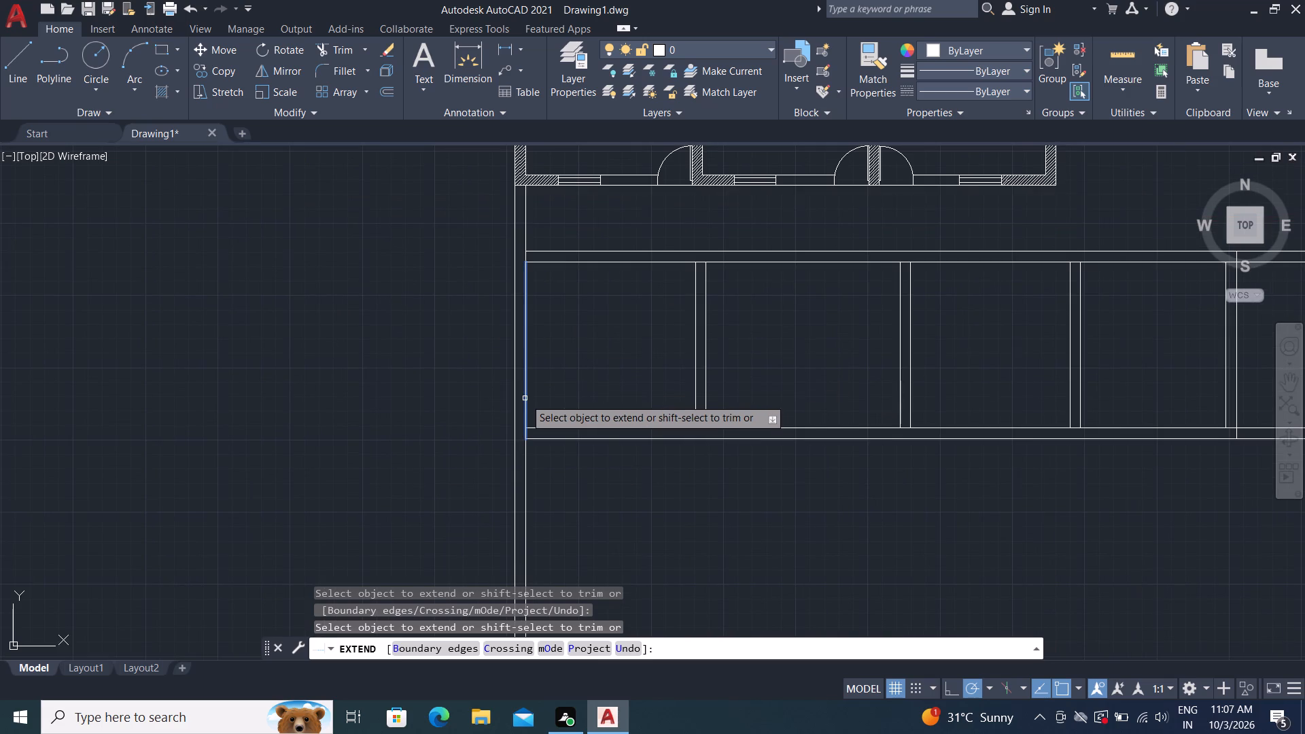
click(525, 398)
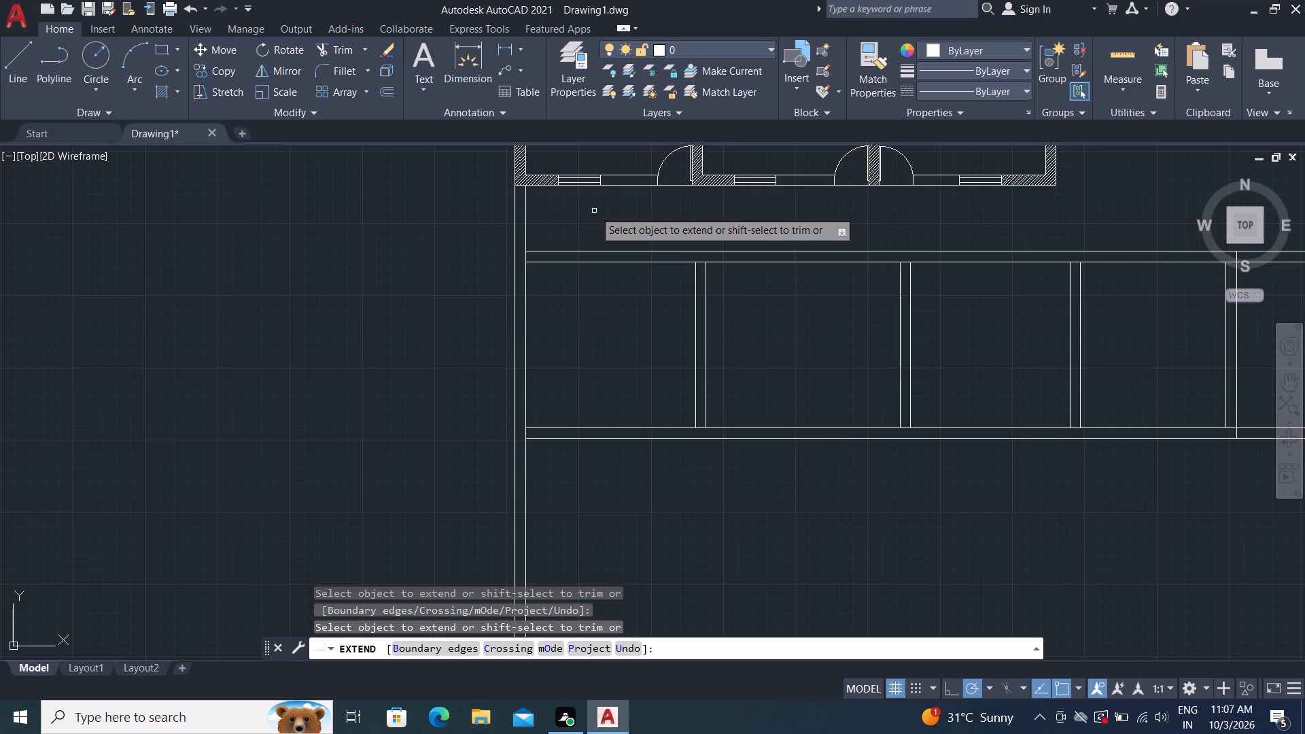
Extend the first partition's left face at both ends to the middle row's outer horizontal wall lines.
click(694, 282)
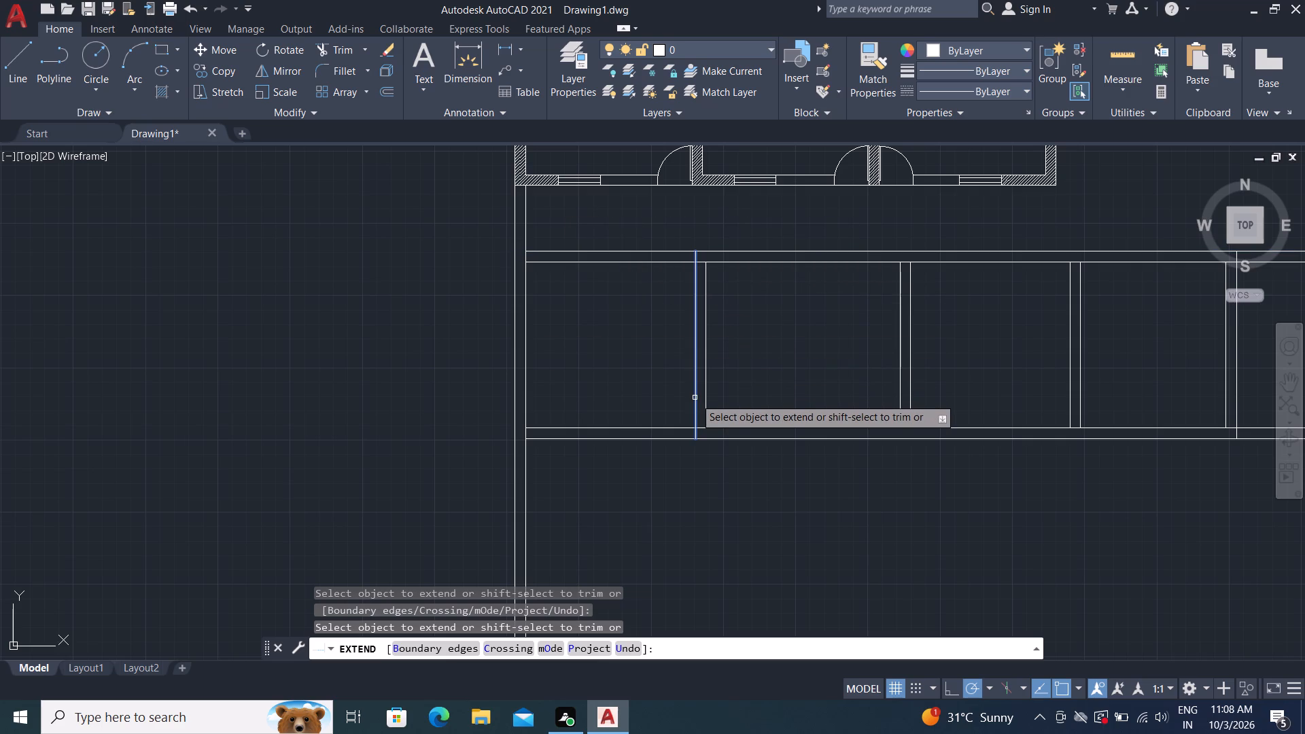
click(695, 398)
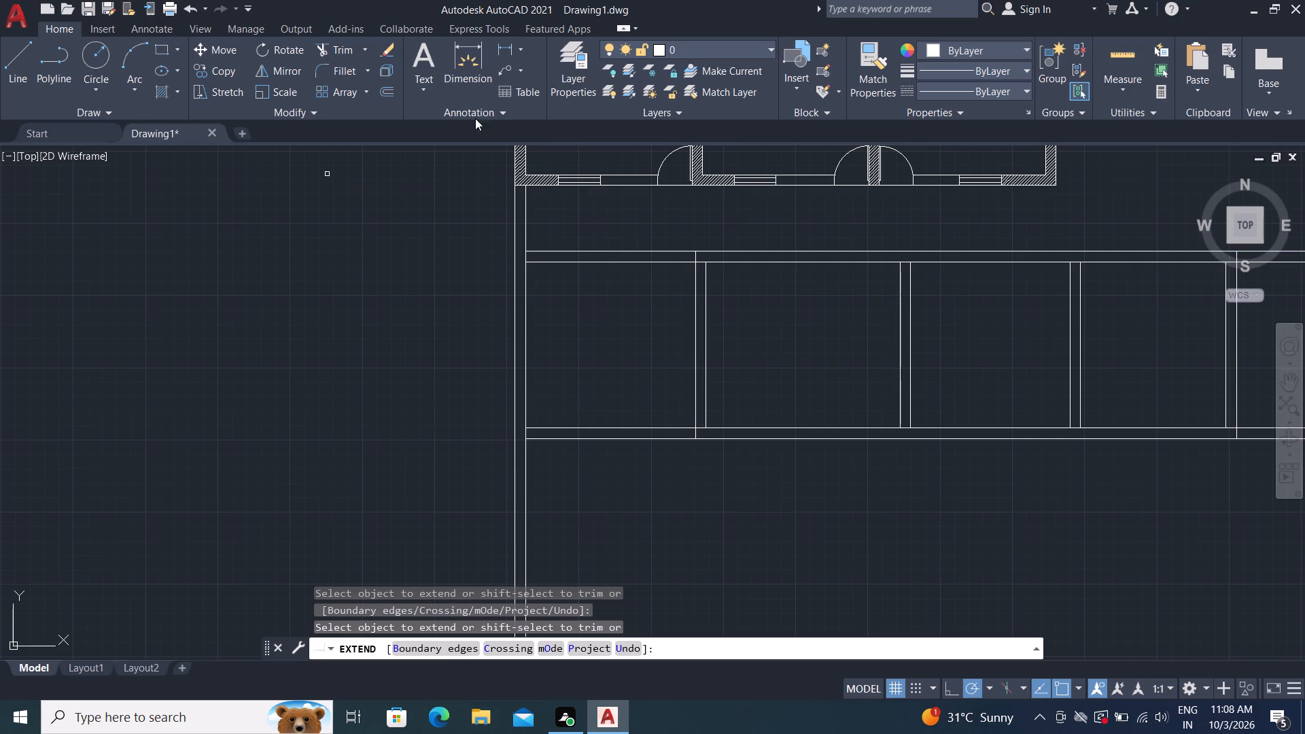
Trim away the middle row's horizontal wall lines between each outer side wall and the nearest partition.
click(343, 45)
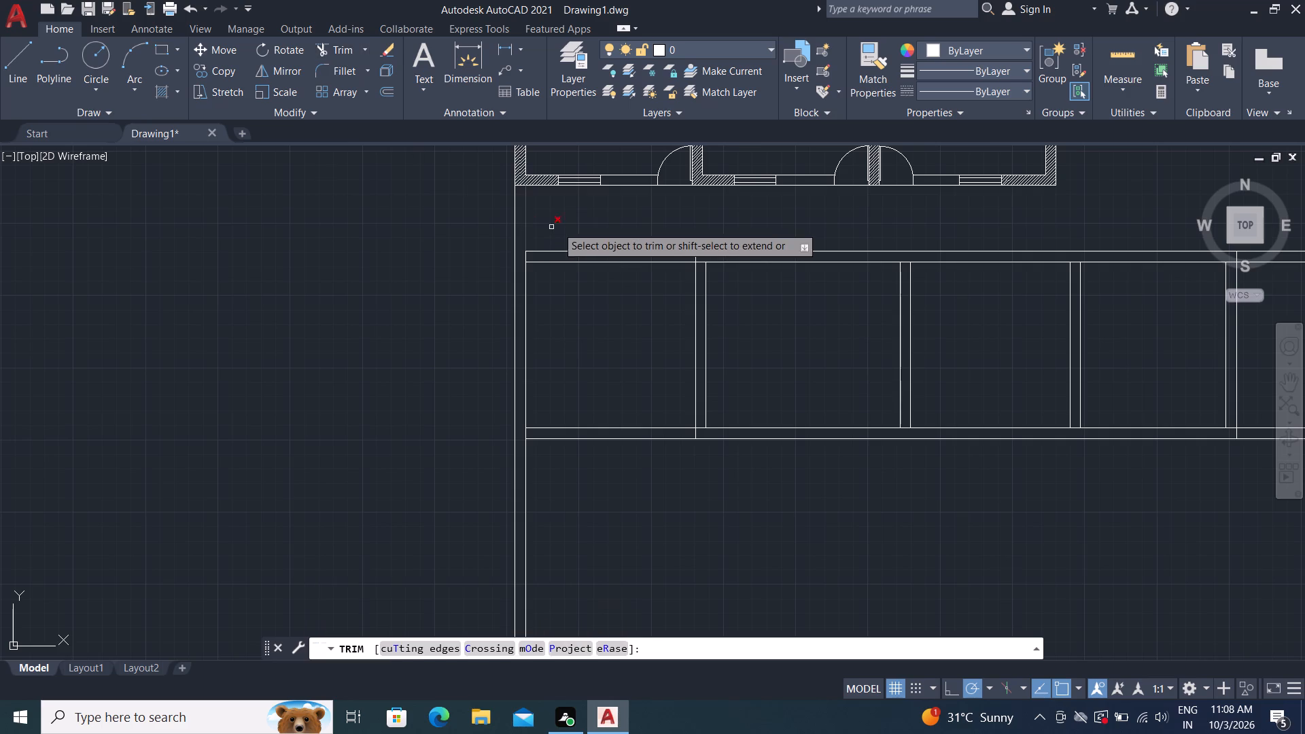
drag(574, 211, 599, 464)
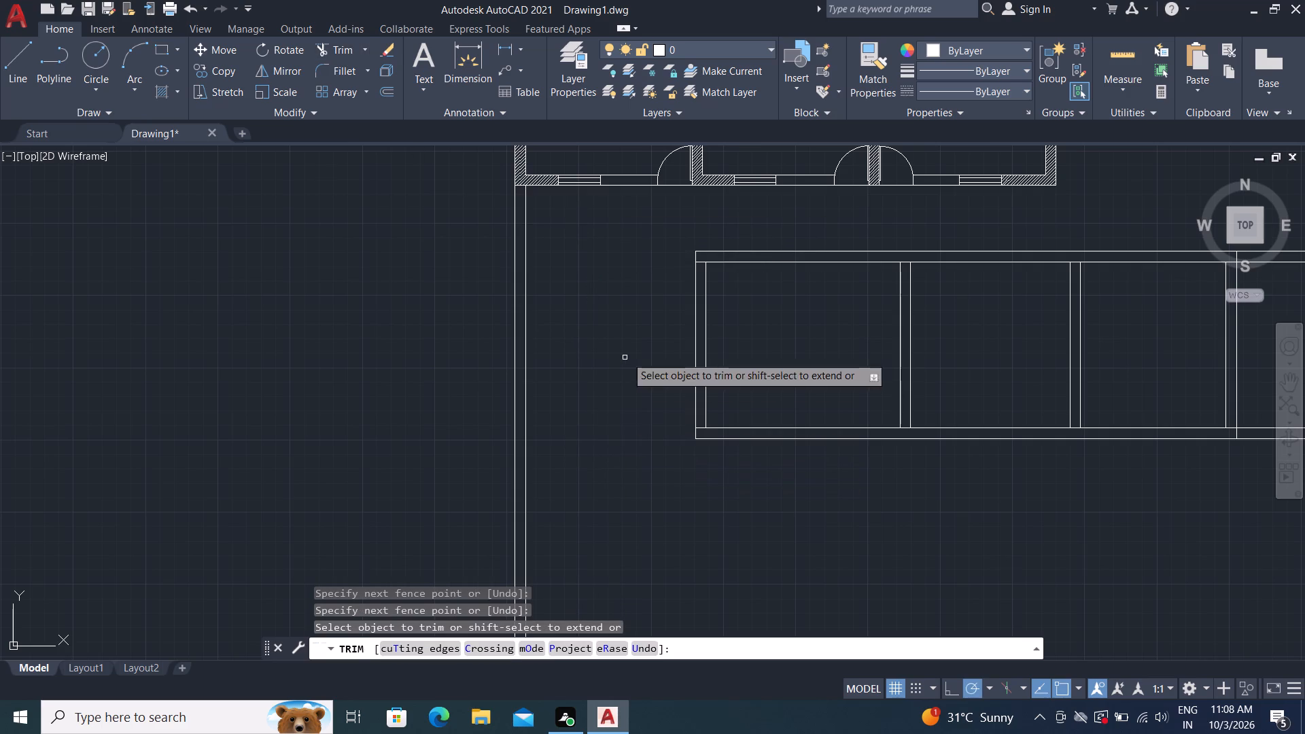
middle_drag(638, 321, 332, 284)
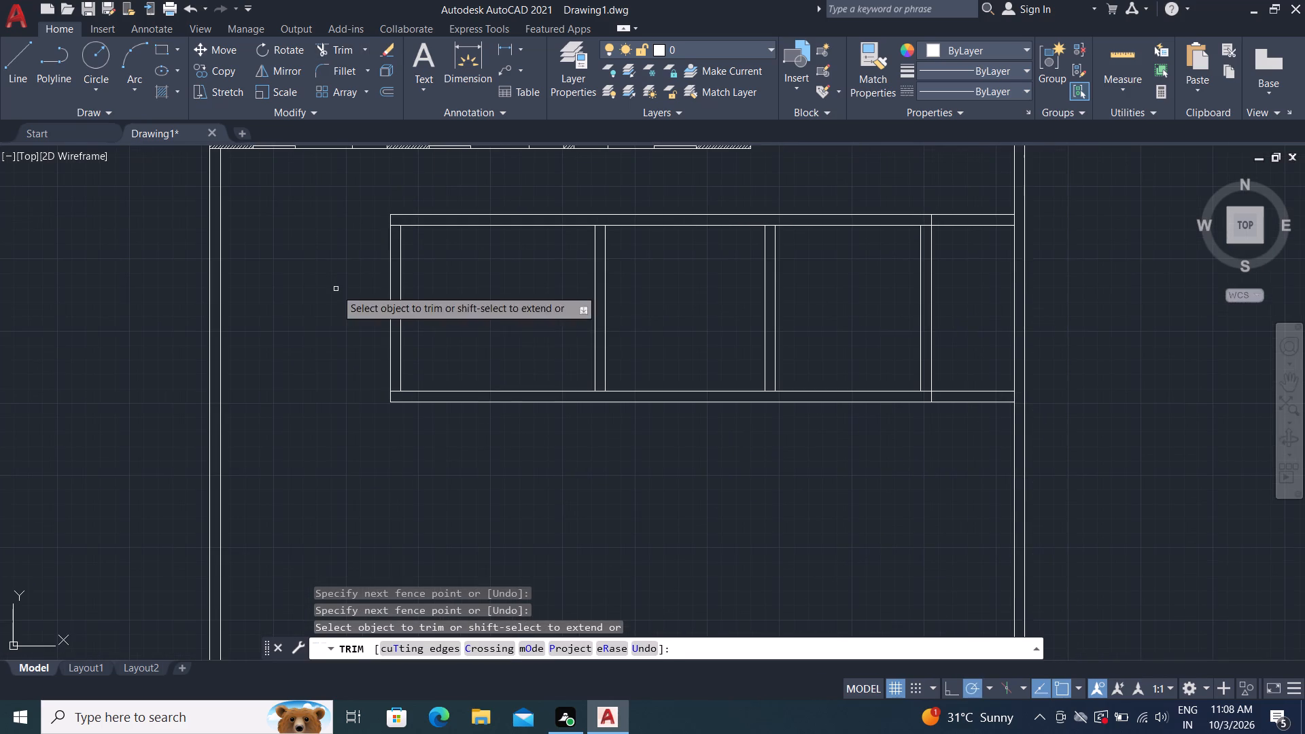
drag(954, 205, 977, 434)
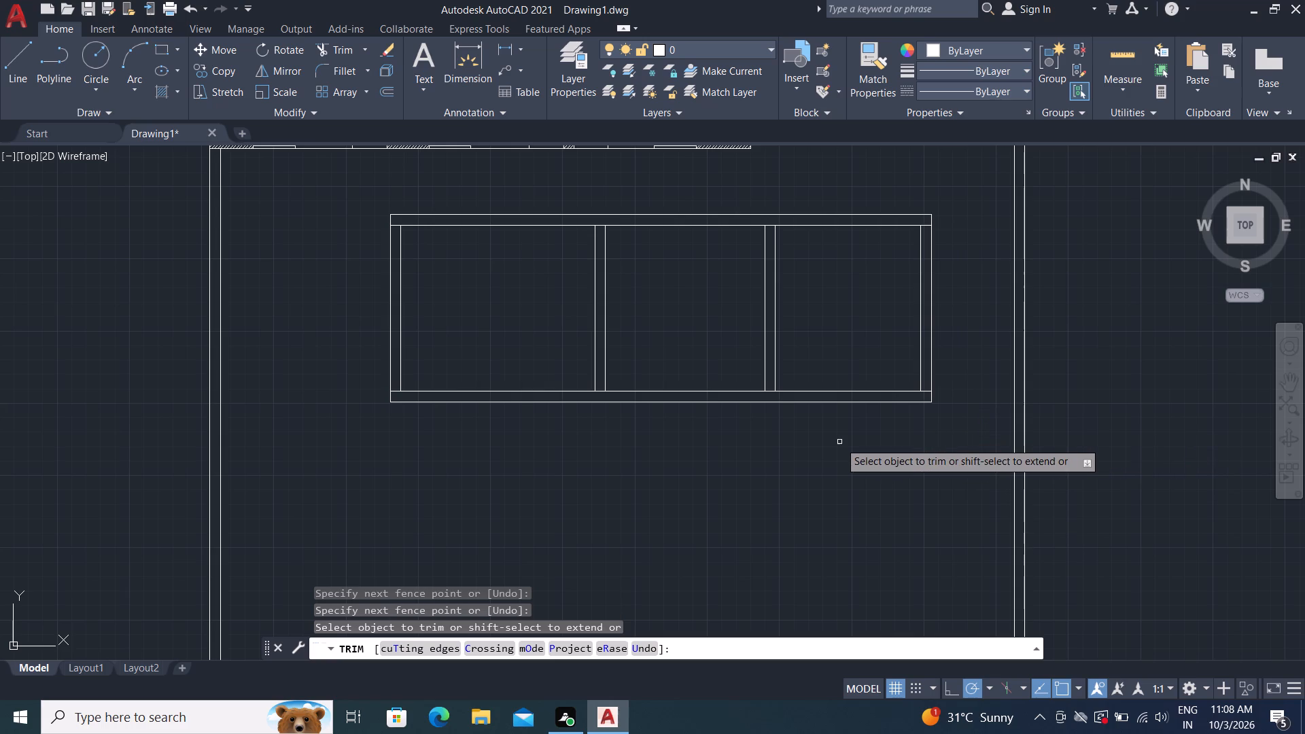
Trim the inner horizontal lines' stubs inside the first partition at the middle block's upper-left and lower-left corners.
middle_drag(839, 442, 874, 441)
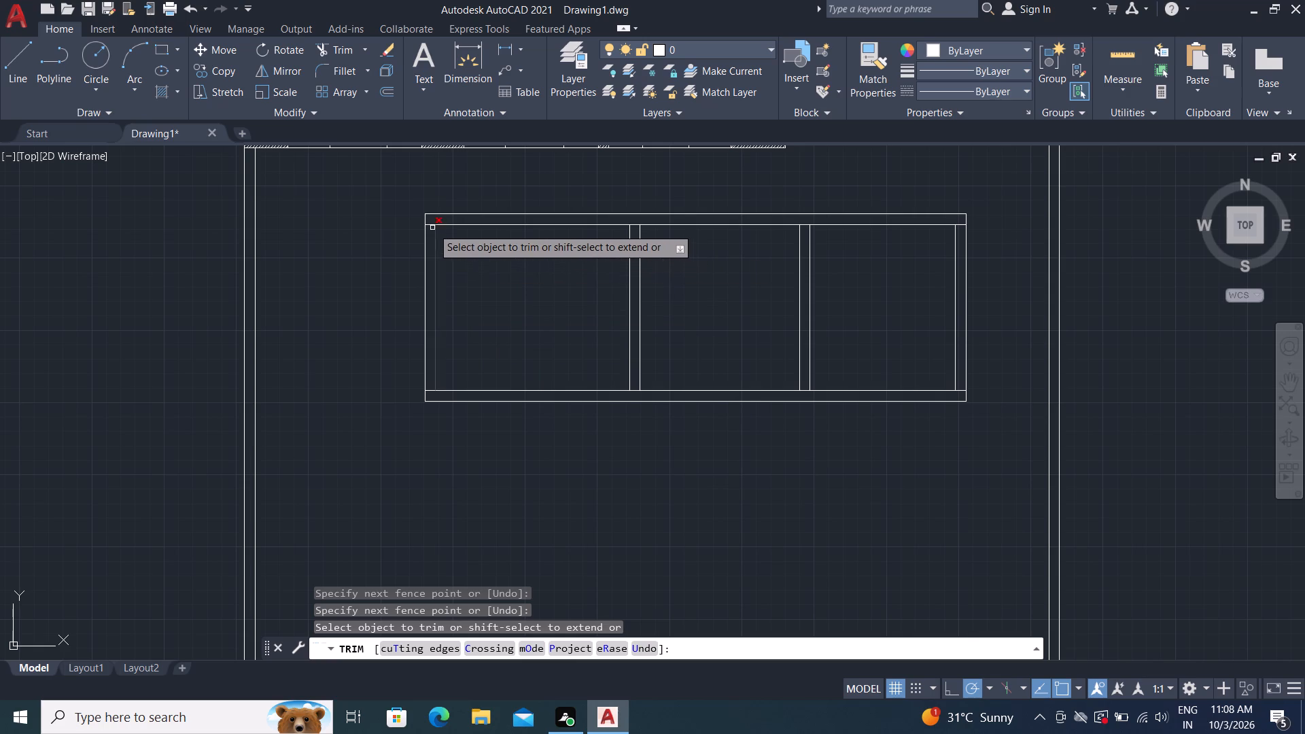
scroll(431, 228, up, 3)
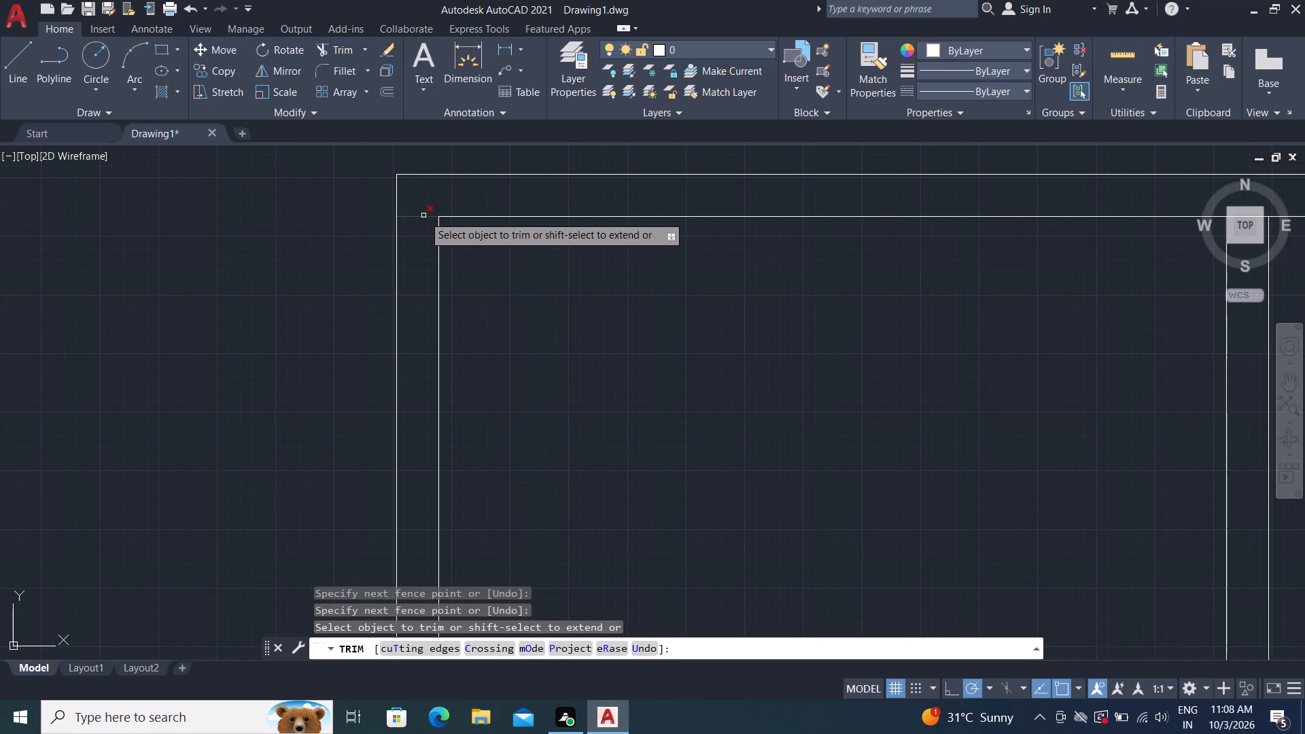
click(423, 215)
scroll(898, 366, down, 3)
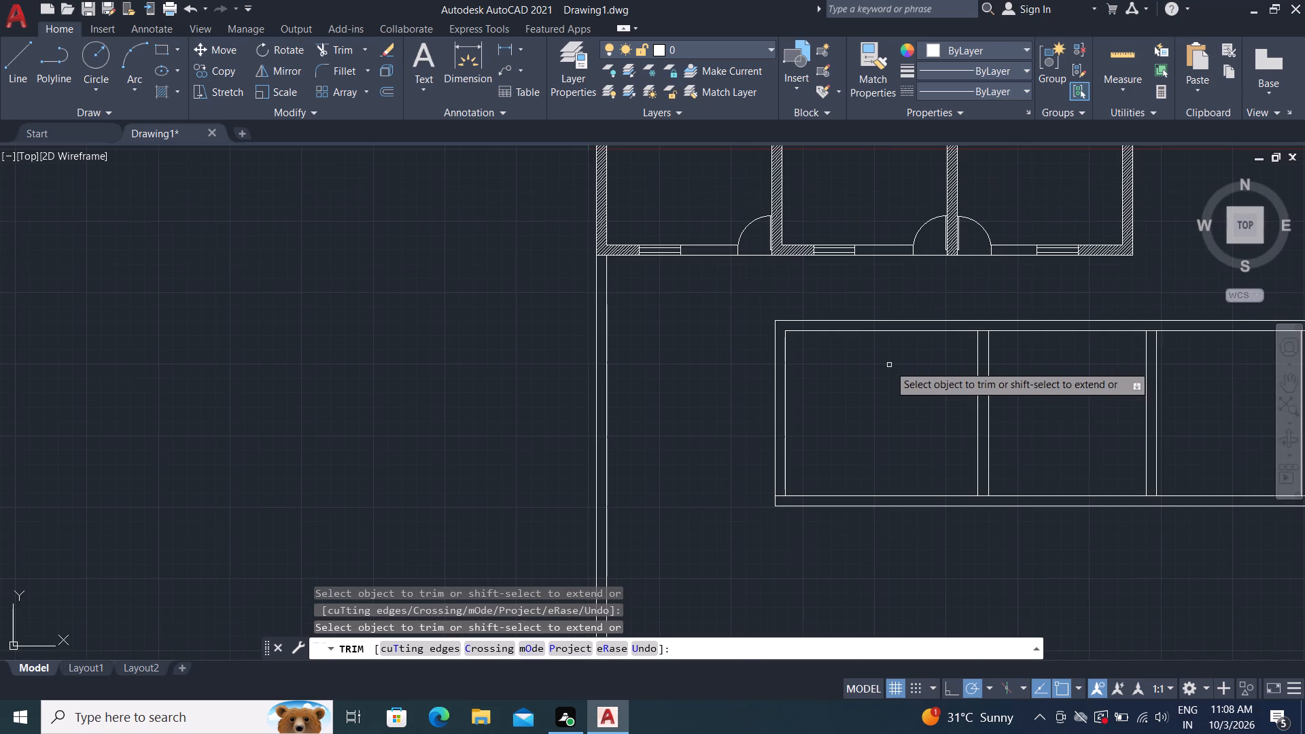
middle_drag(902, 436, 746, 290)
scroll(751, 285, up, 1)
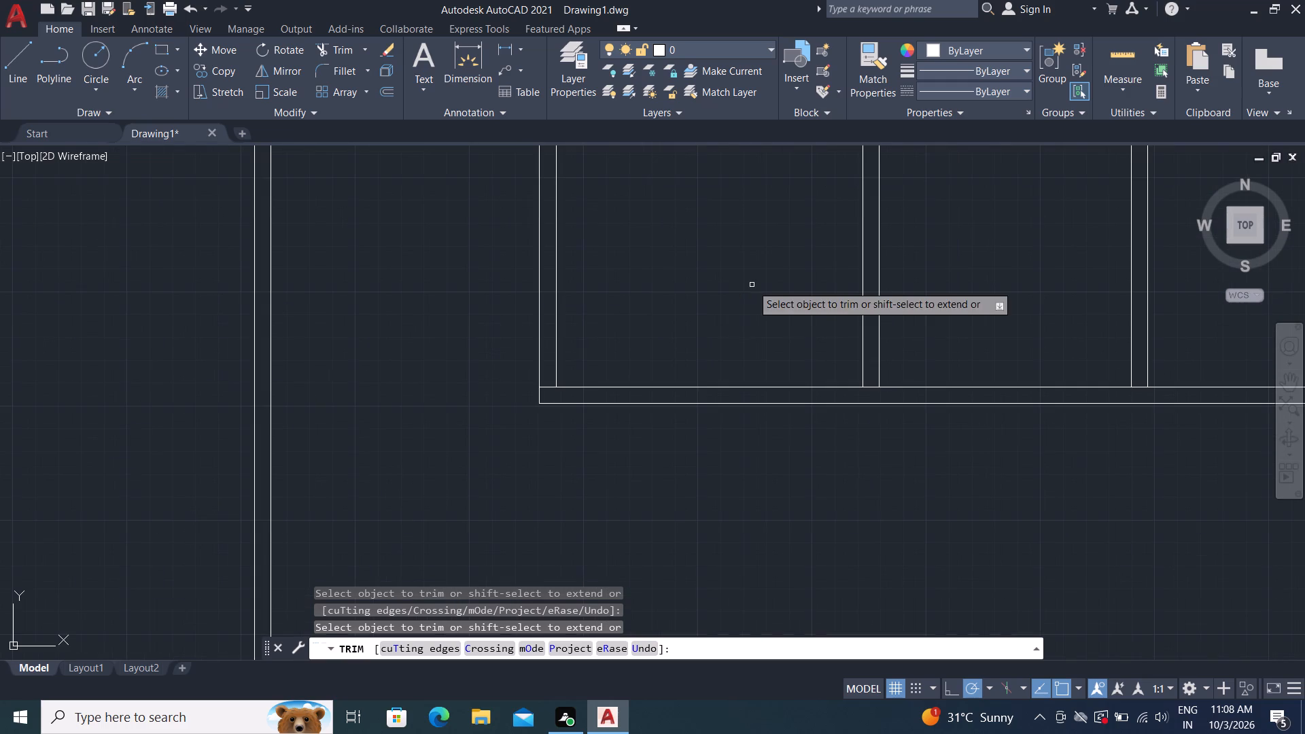
click(551, 385)
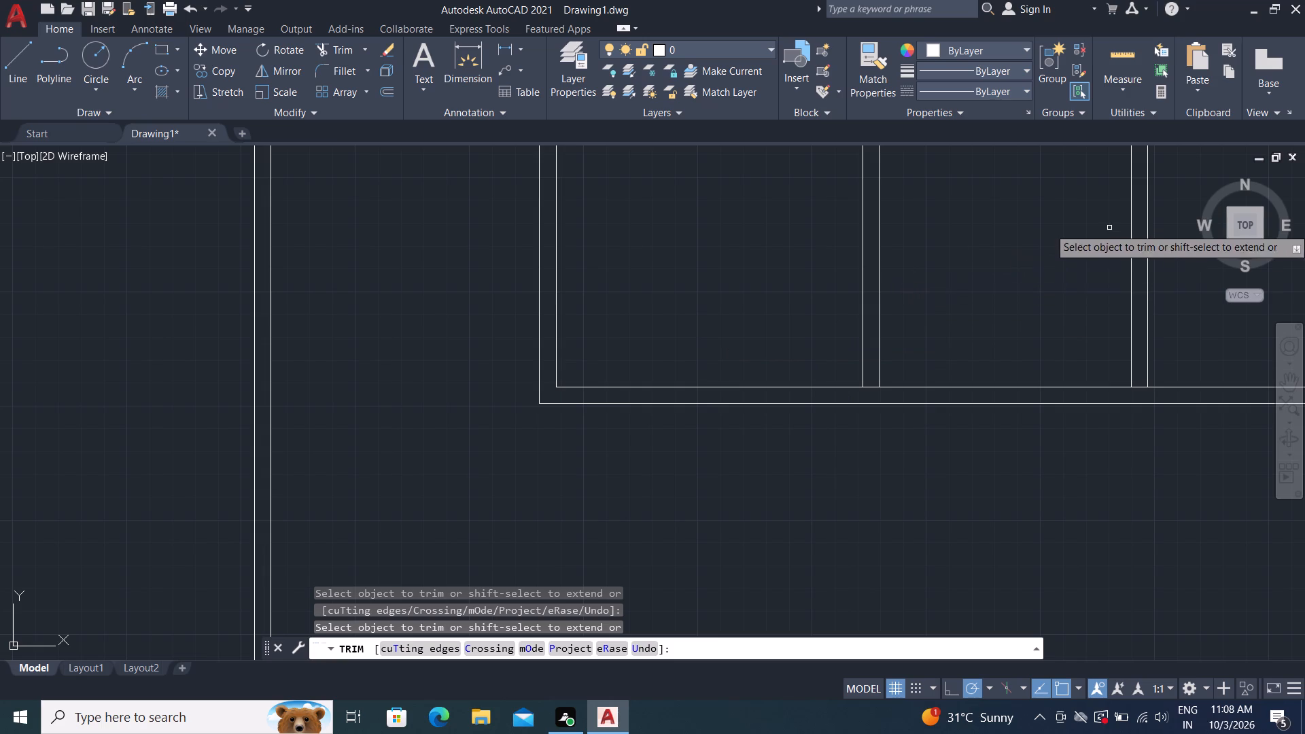
scroll(1039, 249, down, 1)
middle_drag(1003, 251, 926, 298)
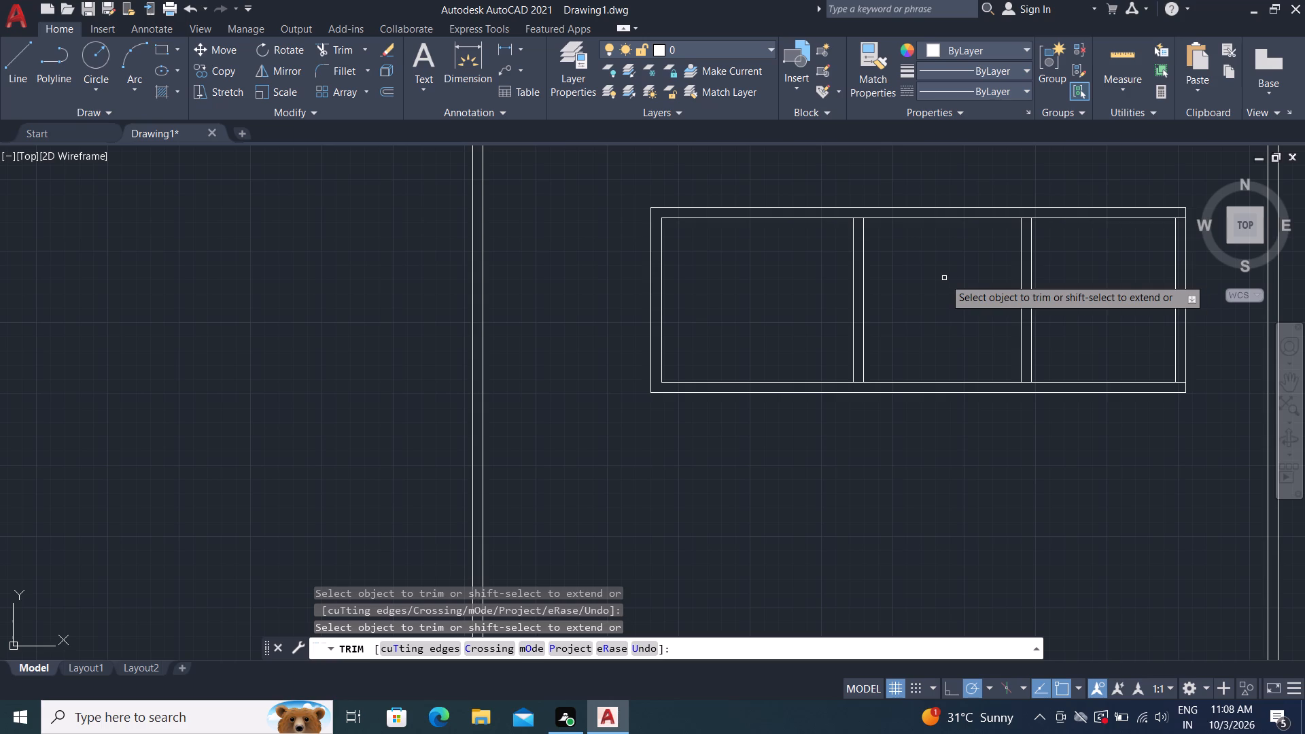
key(Escape)
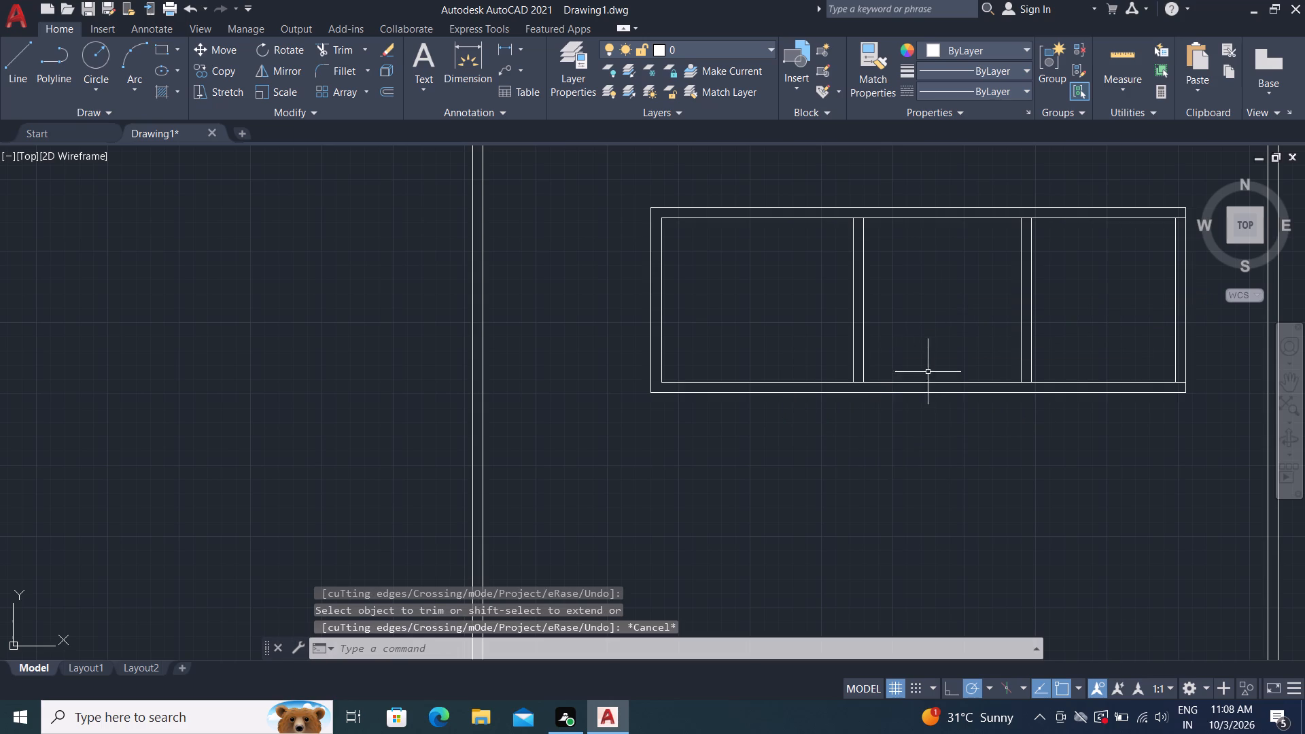
Offset the inner face of the middle block's lower wall 2'3" upward into the rooms.
key(o)
key(space)
key(2)
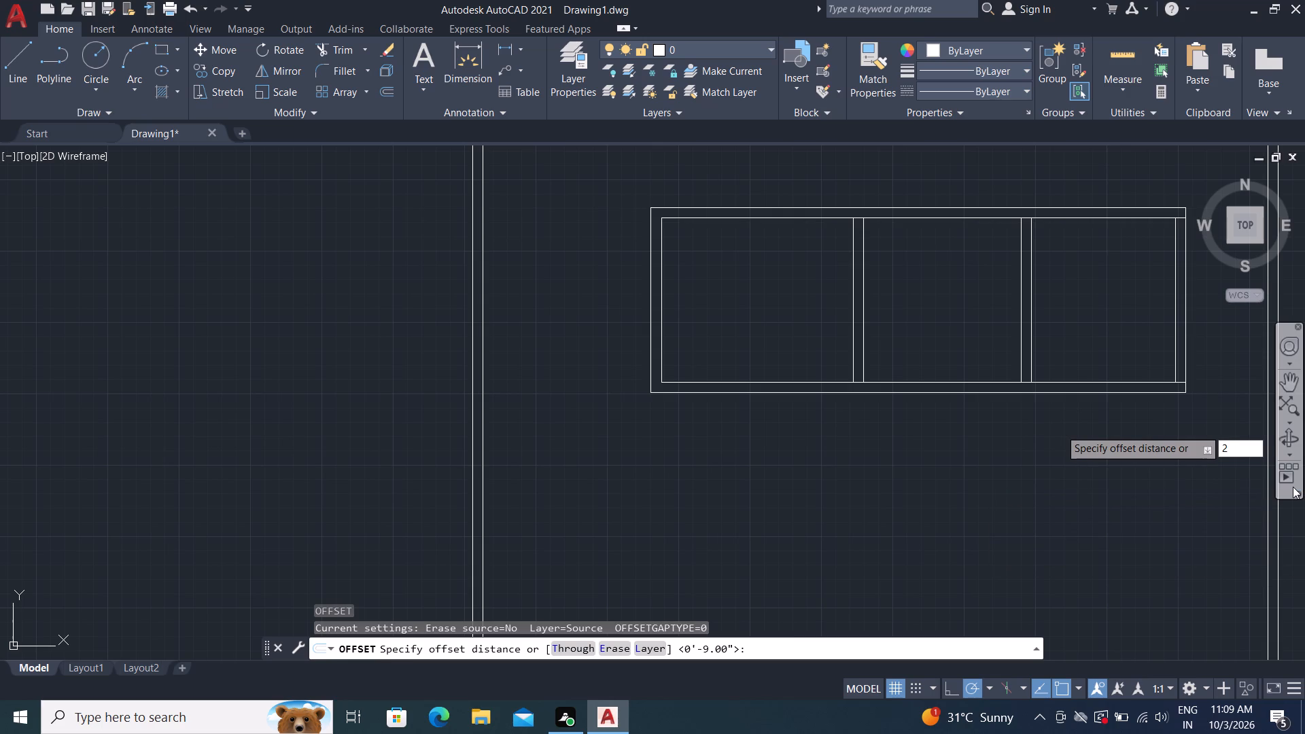
key(apostrophe)
text(3")
key(Return)
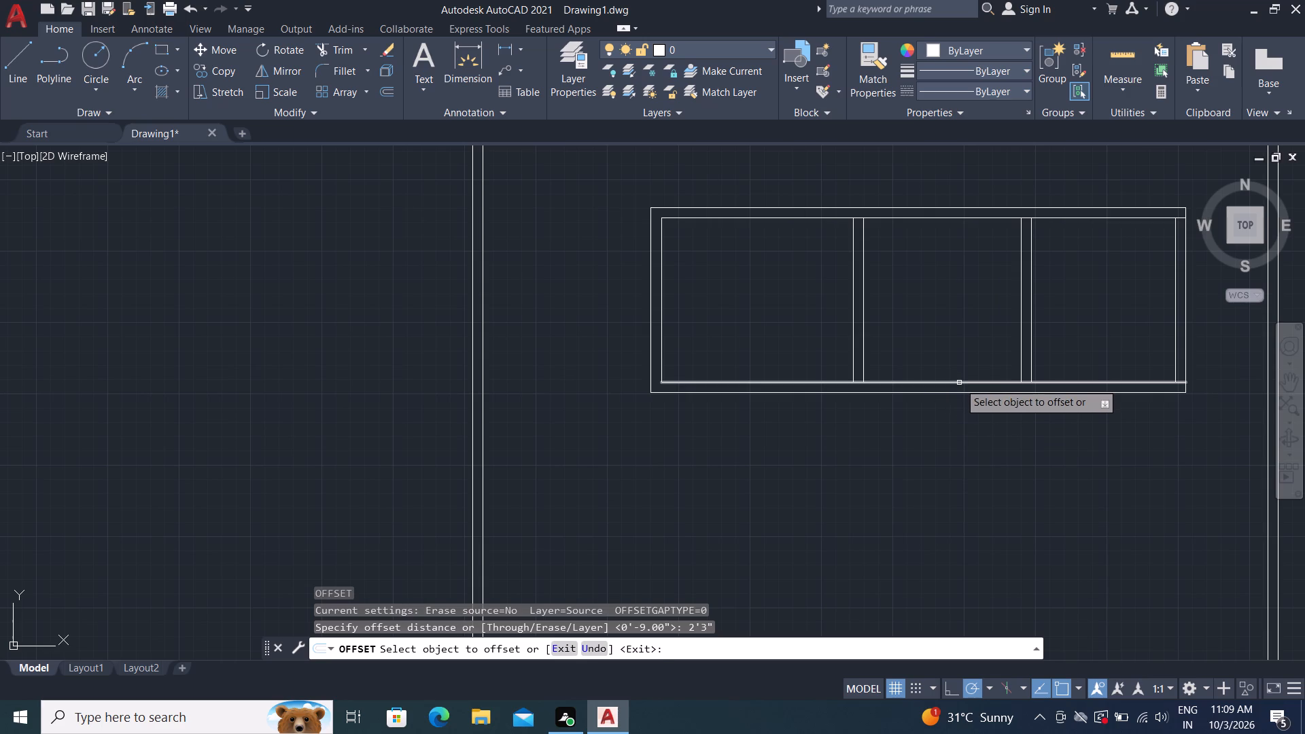
click(959, 383)
click(969, 251)
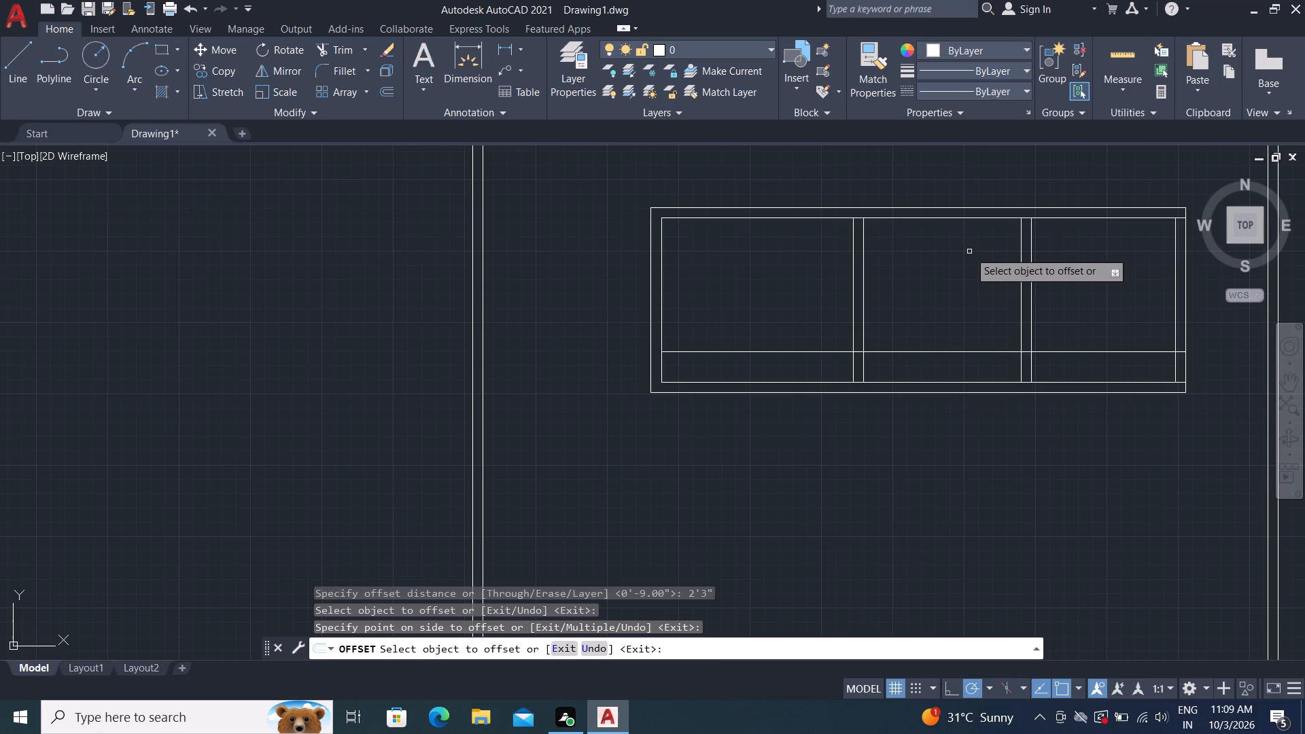
key(Escape)
Trim the 2'3" offset line inside the block's first room, up to its right partition.
text(TR)
key(space)
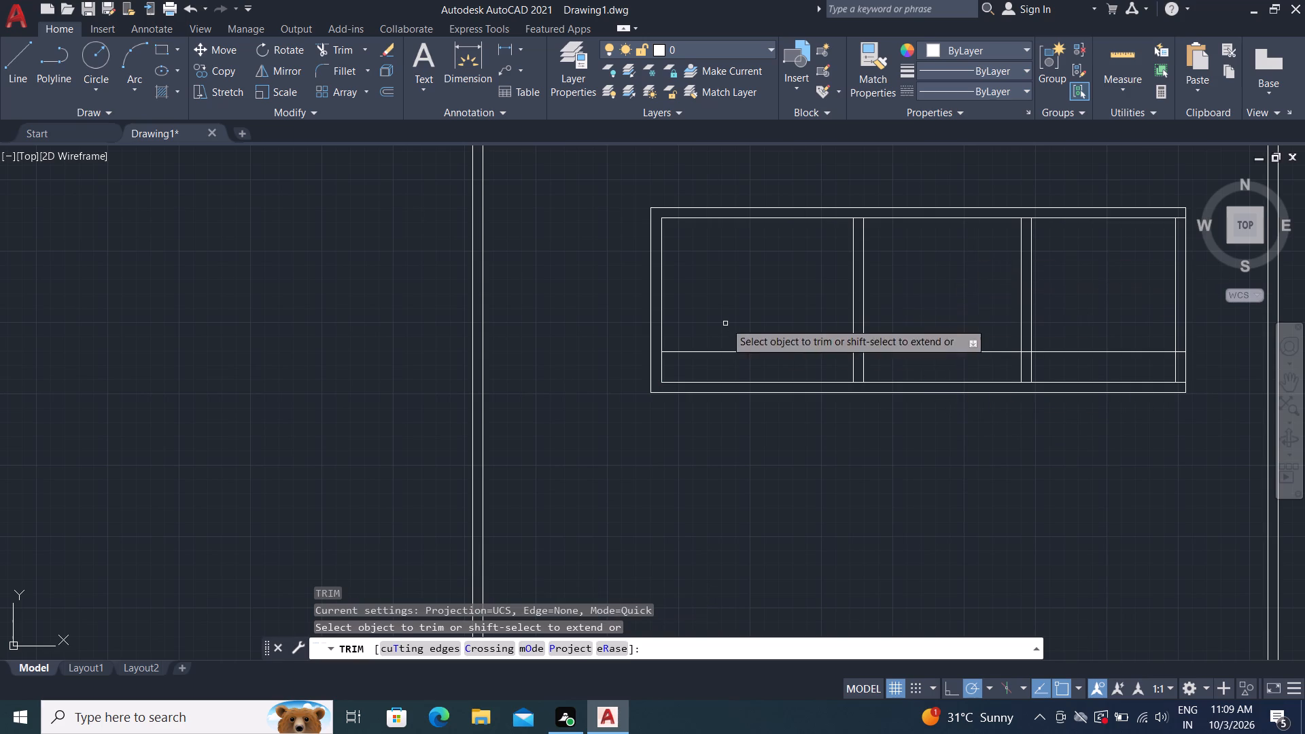
click(745, 349)
click(788, 366)
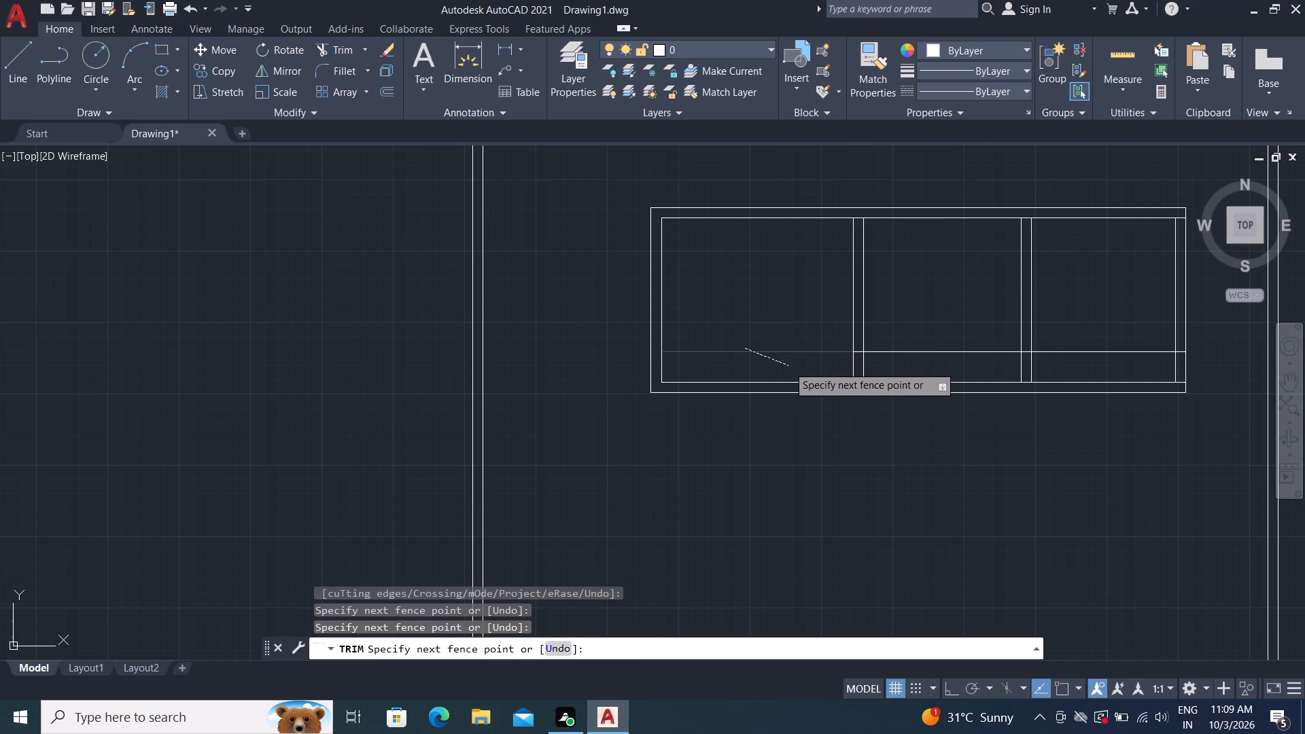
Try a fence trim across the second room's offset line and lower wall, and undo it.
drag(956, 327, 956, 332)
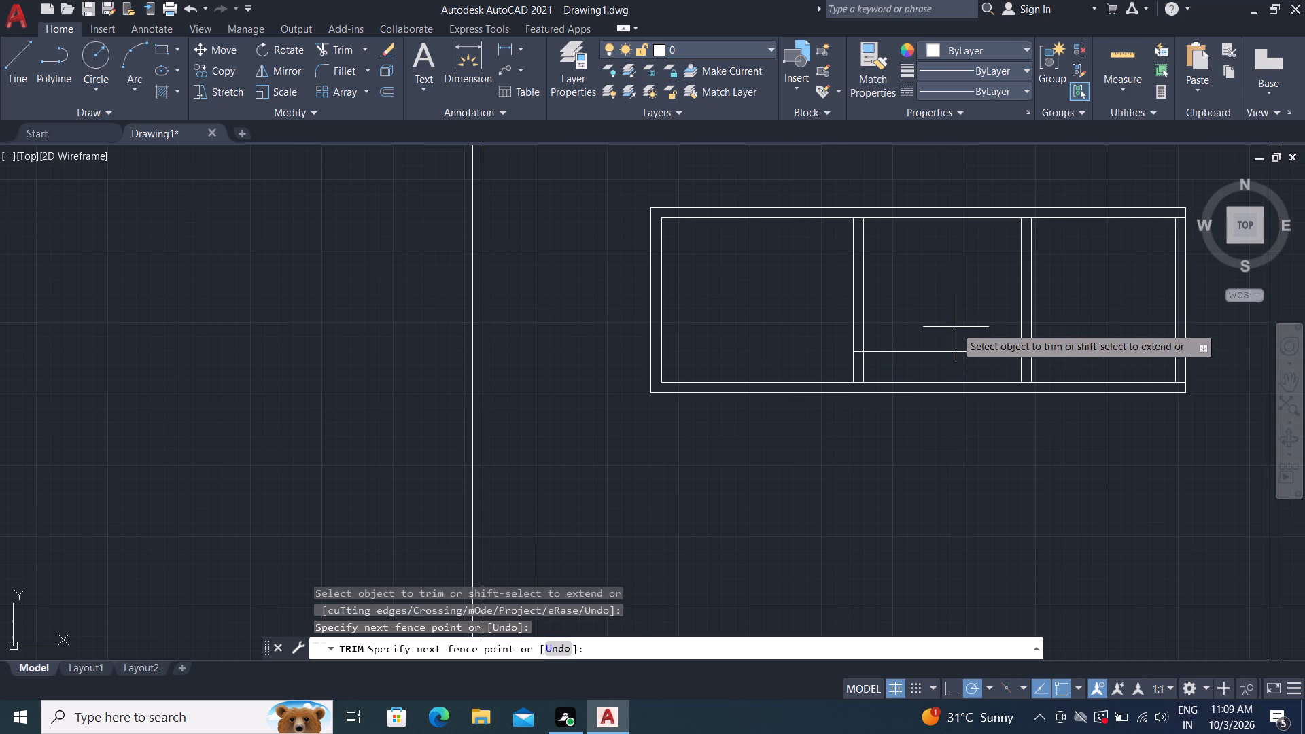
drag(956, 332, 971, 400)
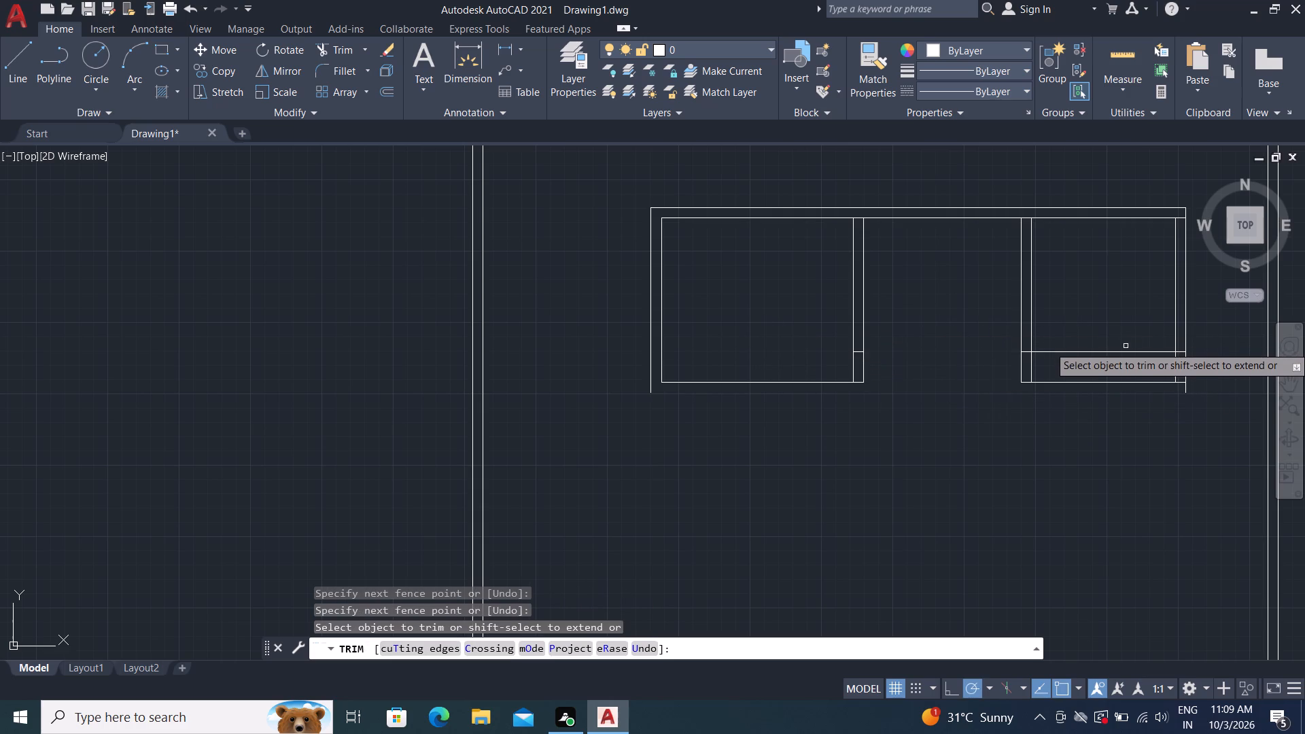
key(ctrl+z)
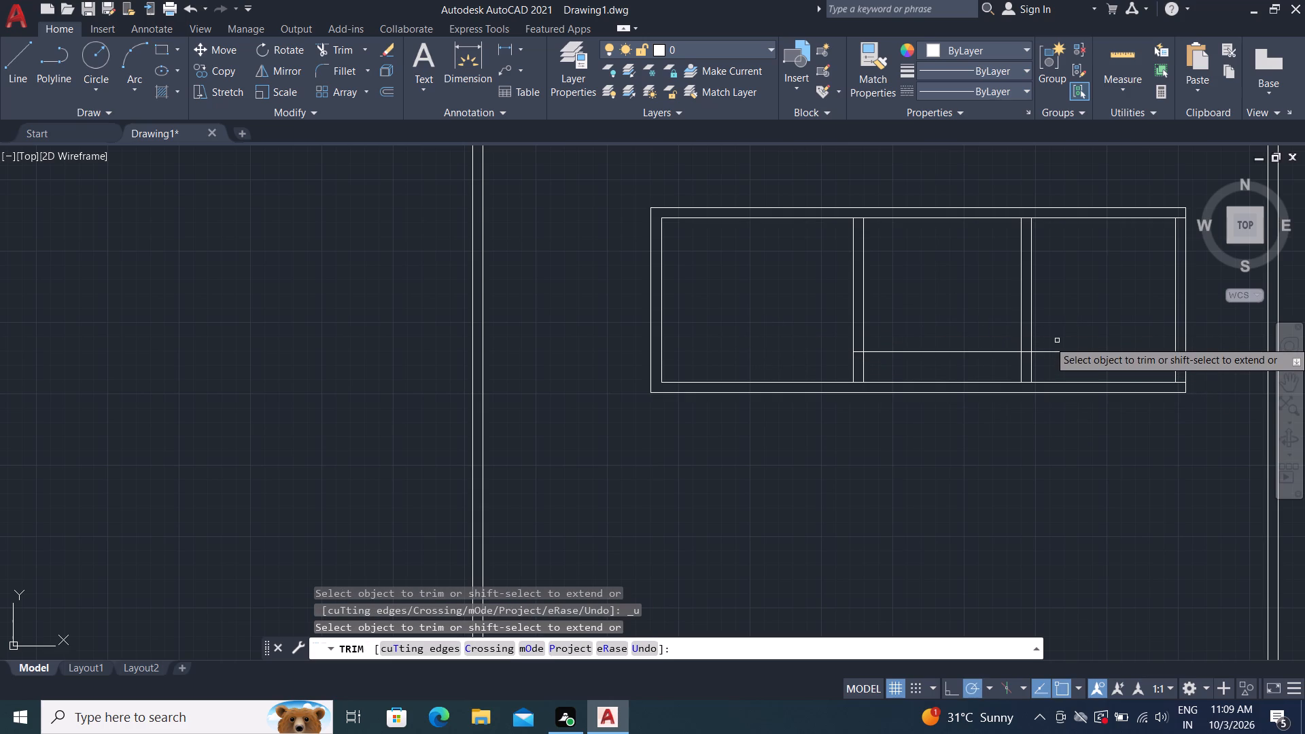
Trim the offset line inside the second and third rooms, keeping only the short pieces across the partitions.
click(920, 353)
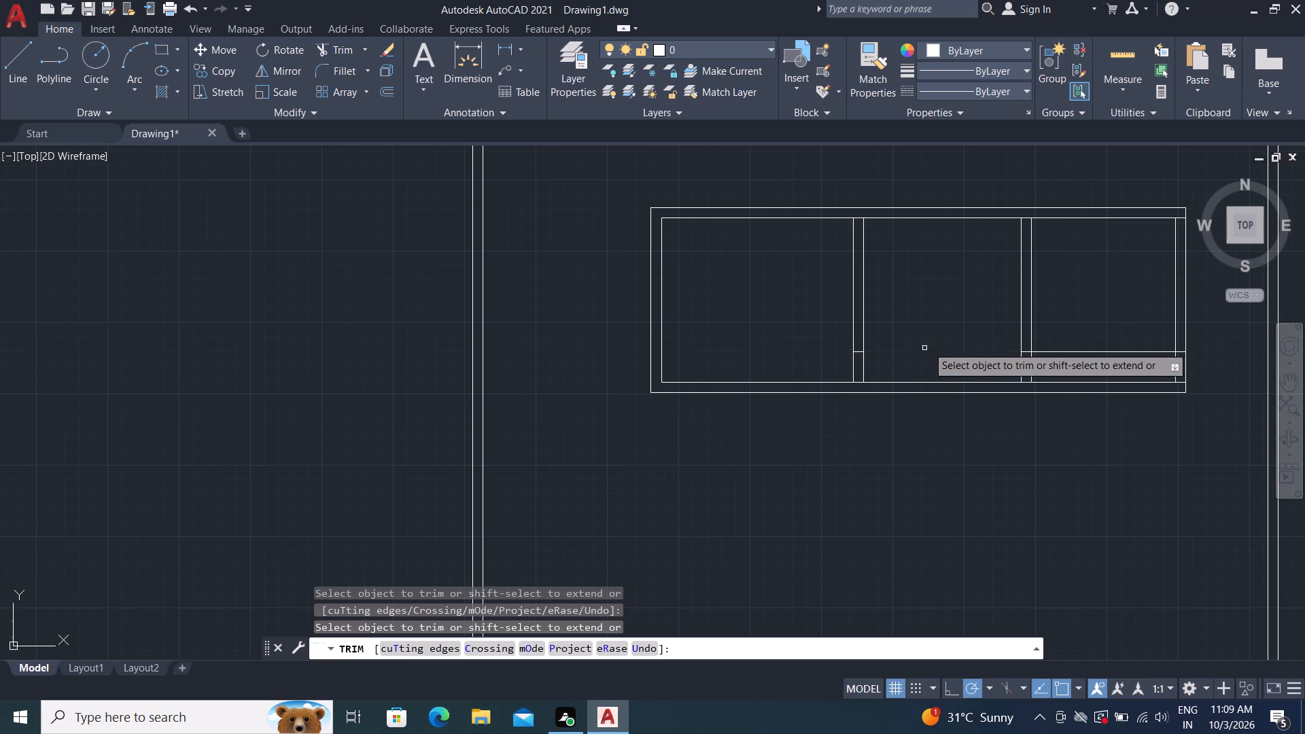
click(1099, 351)
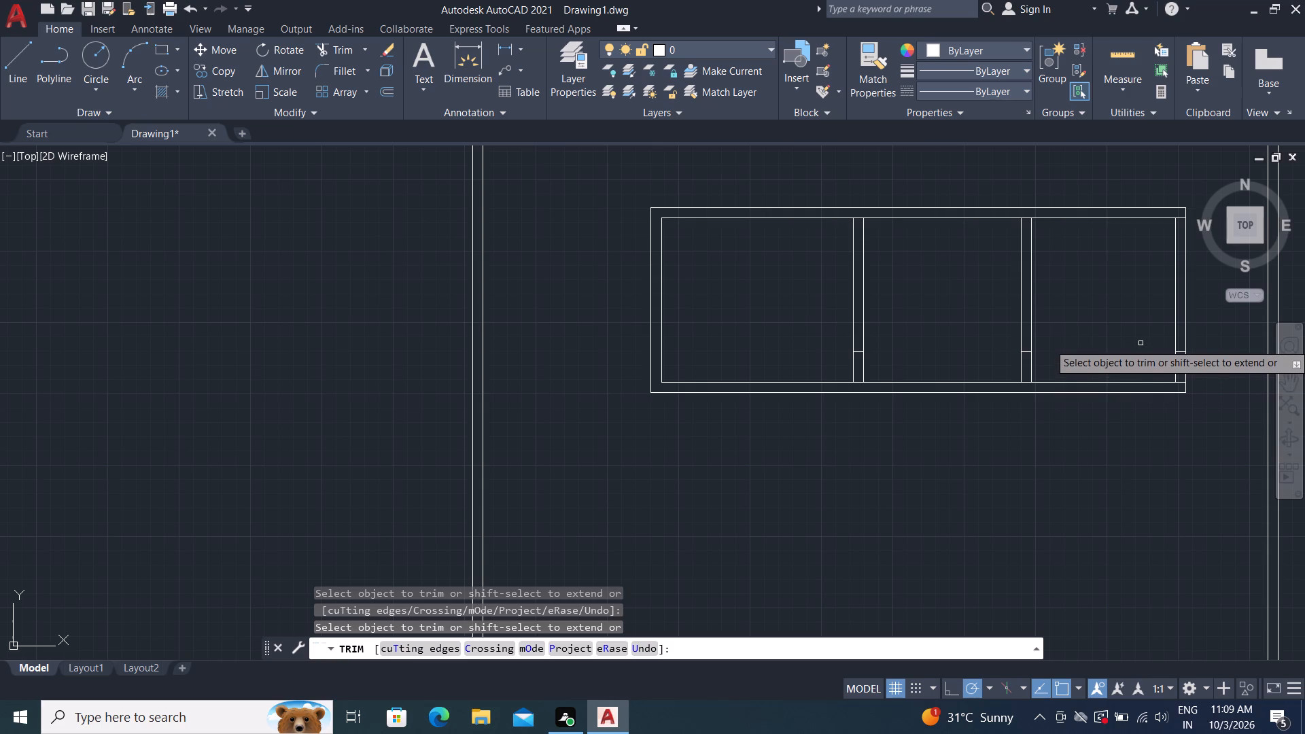
key(grave)
key(Escape)
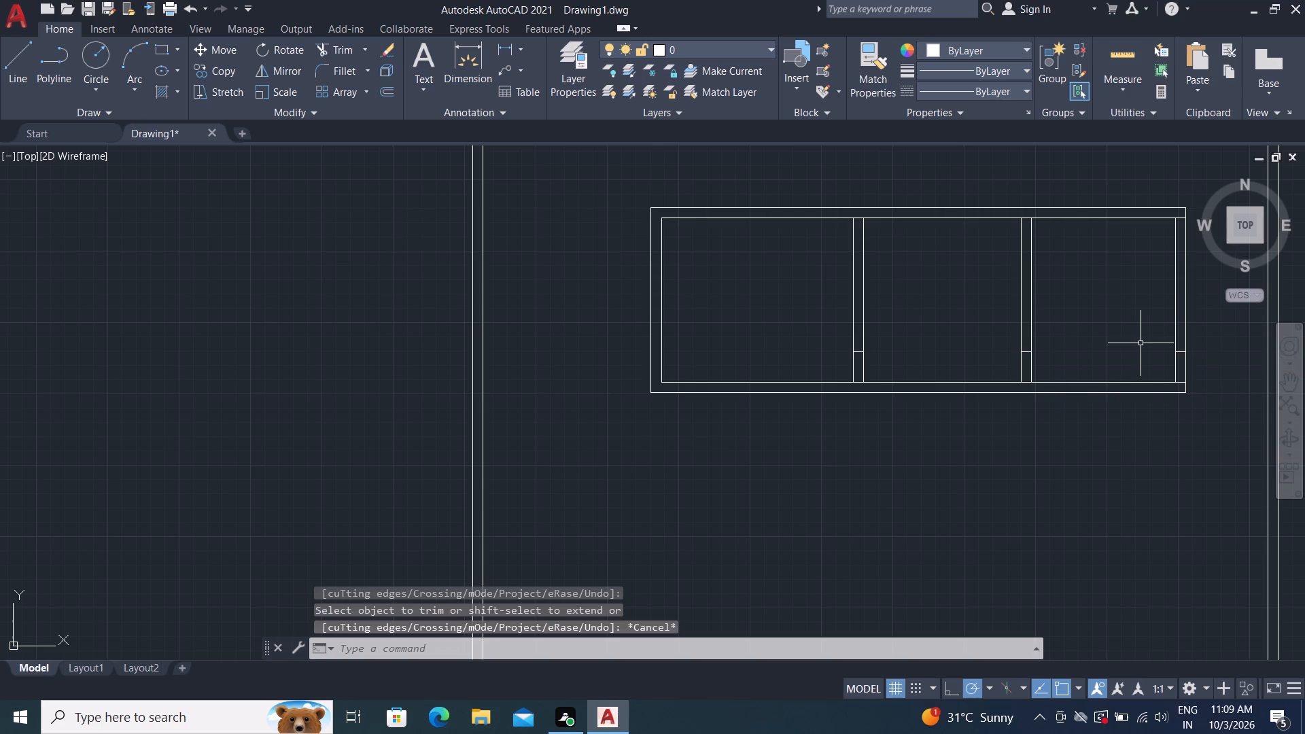
key(Escape)
Extend the first partition's short line to the block's left outer wall and trim it inside the room, keeping the piece across the wall.
text(EX)
key(space)
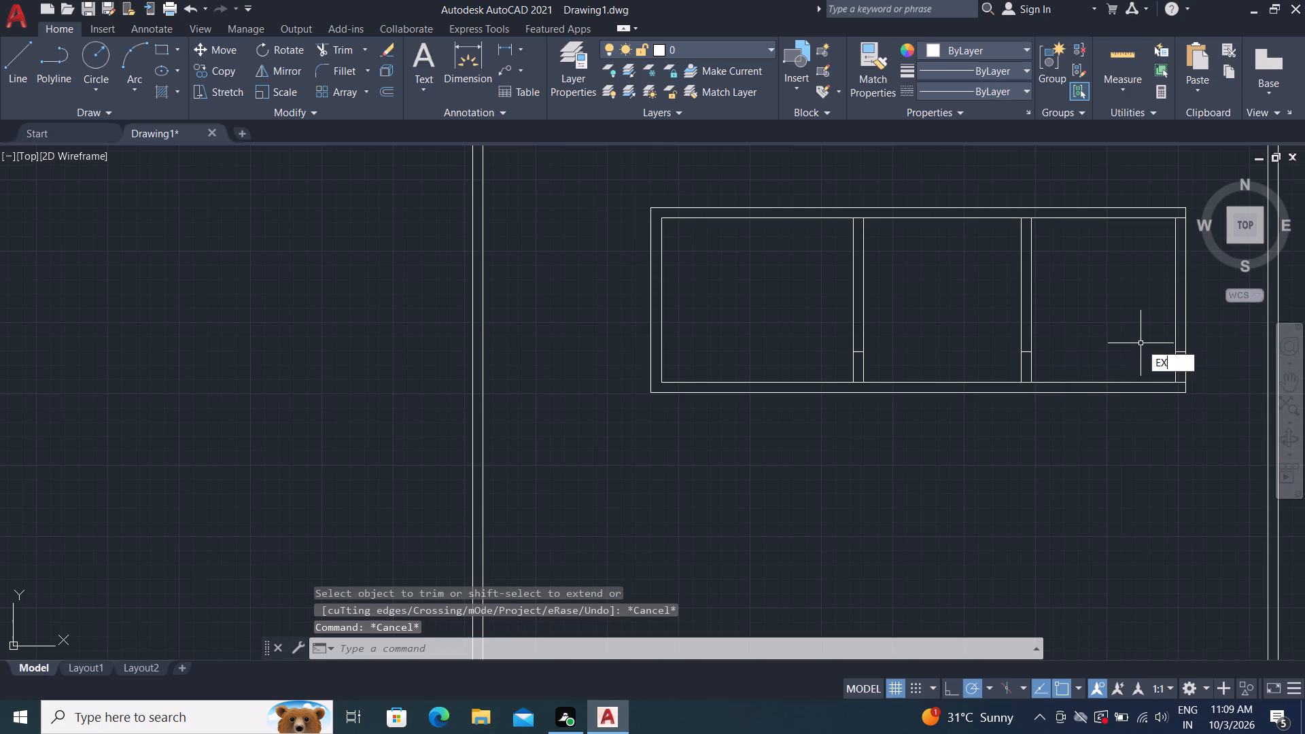
click(857, 351)
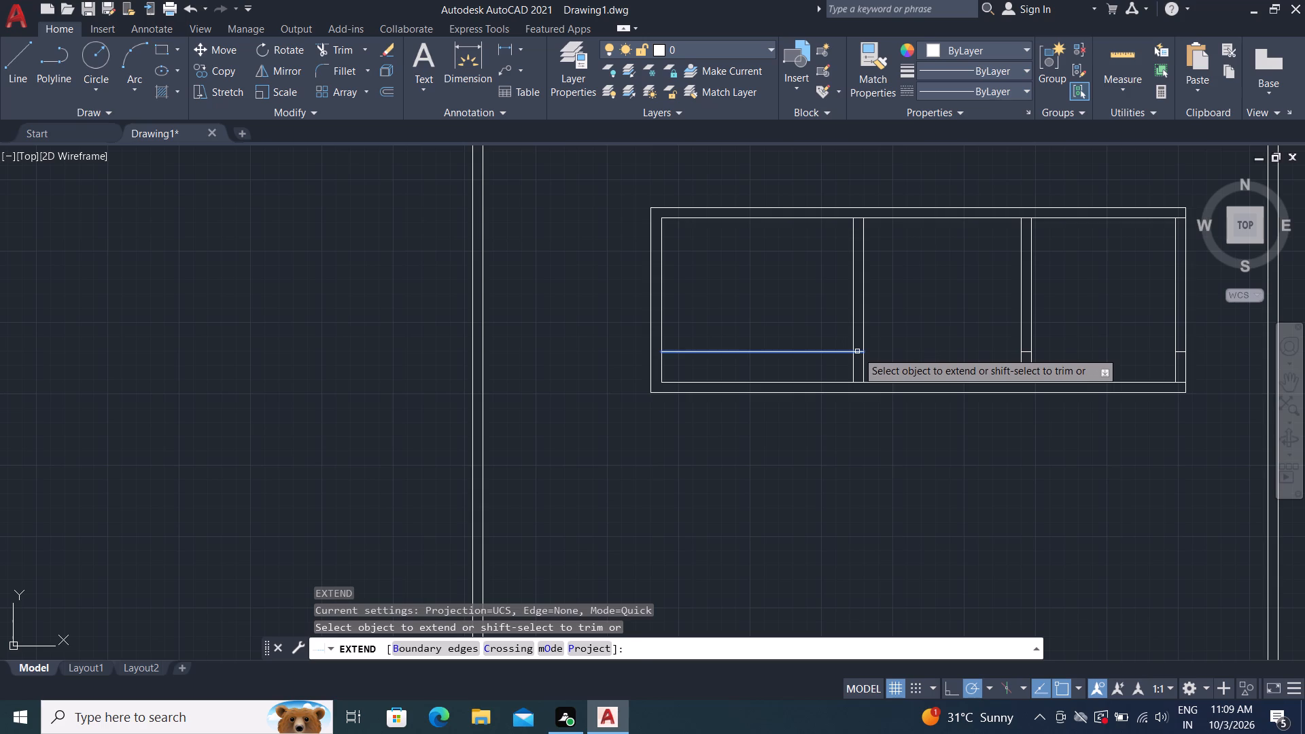
click(695, 351)
key(Escape)
text(TR)
key(space)
drag(740, 324, 773, 362)
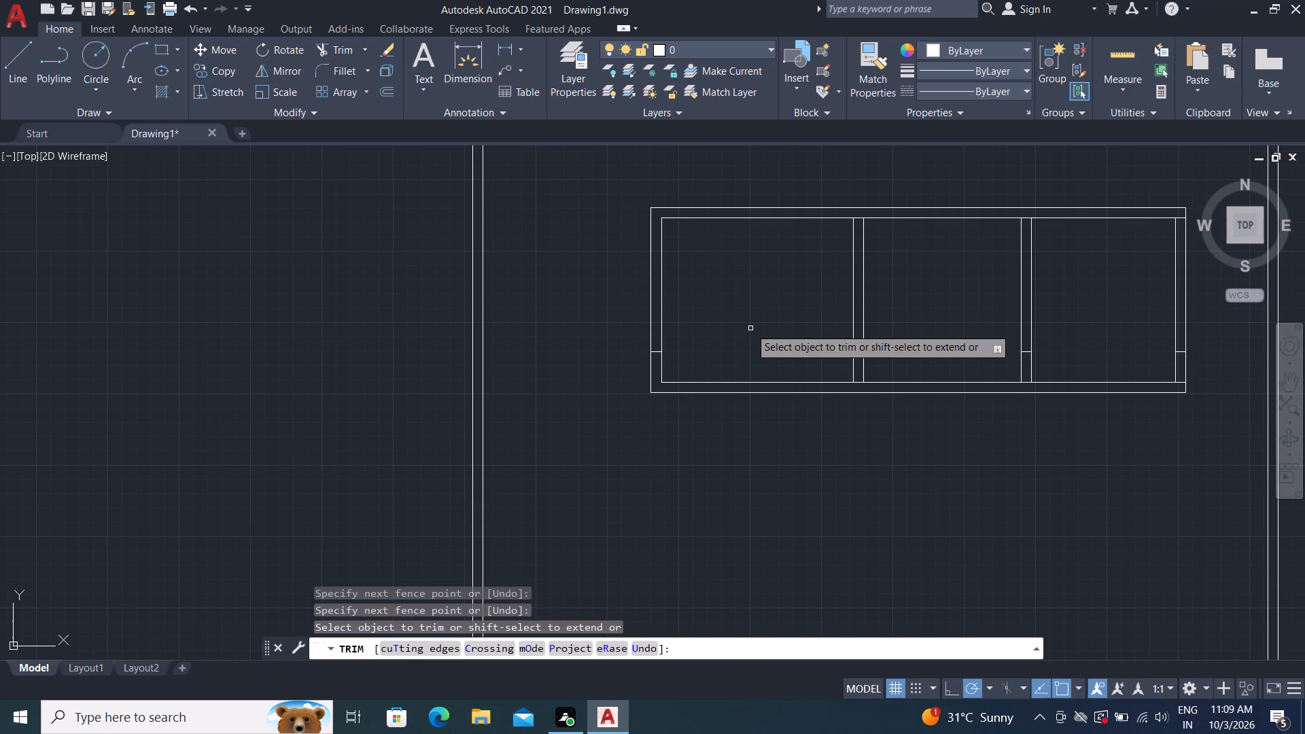
key(Escape)
Offset the short lines across the block's left and right end walls 5' upward.
text(O)
key(space)
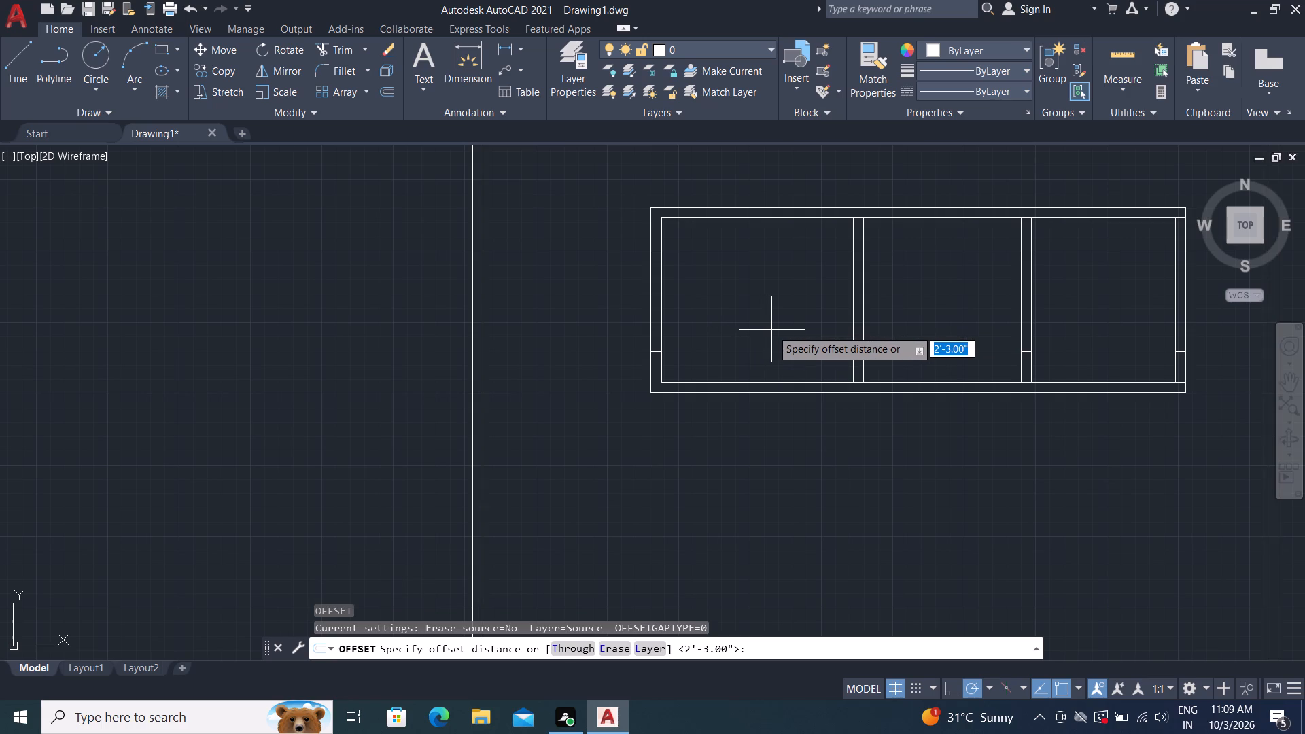
text(5')
key(space)
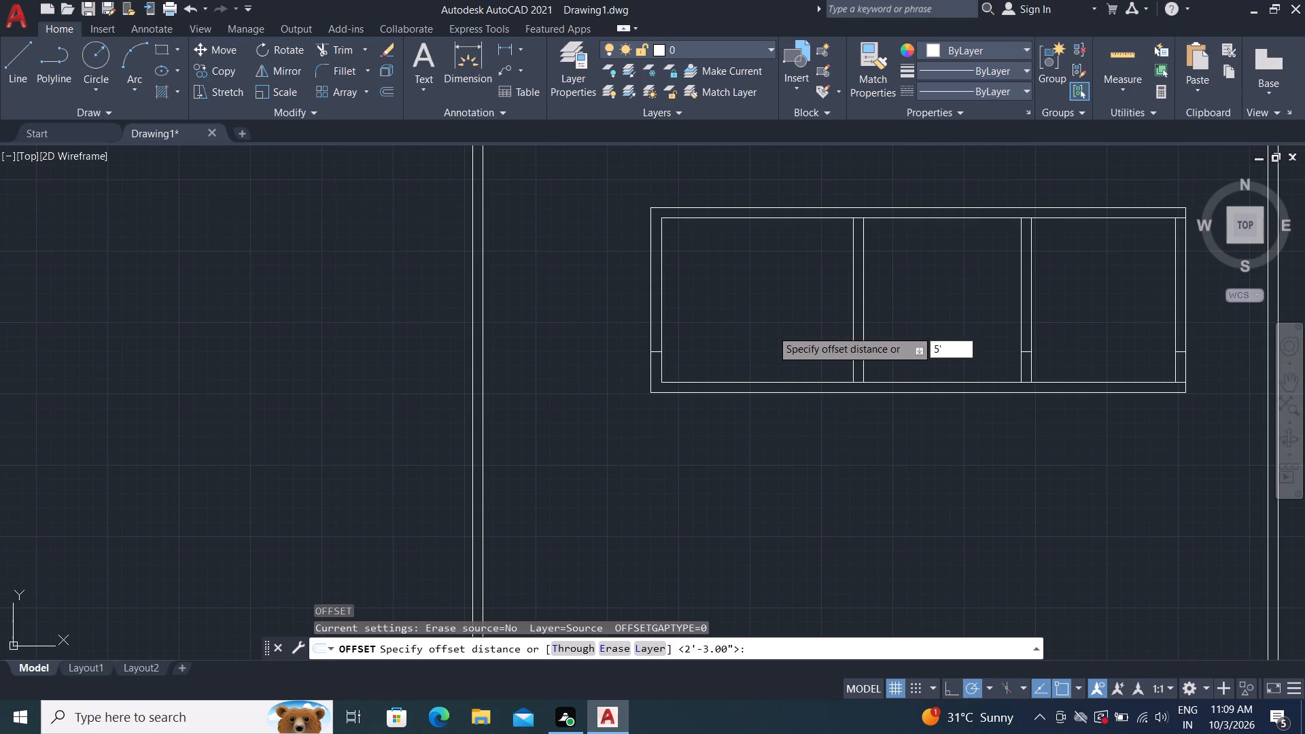
click(655, 352)
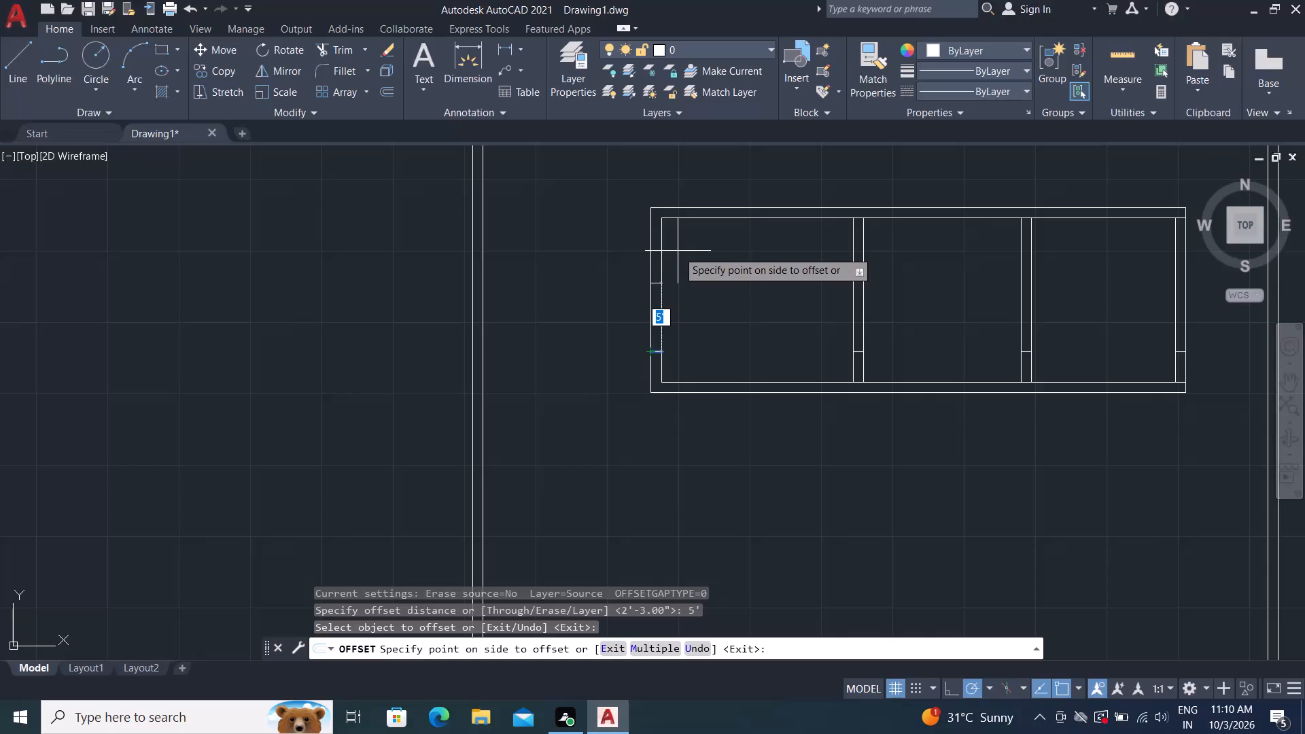
click(678, 251)
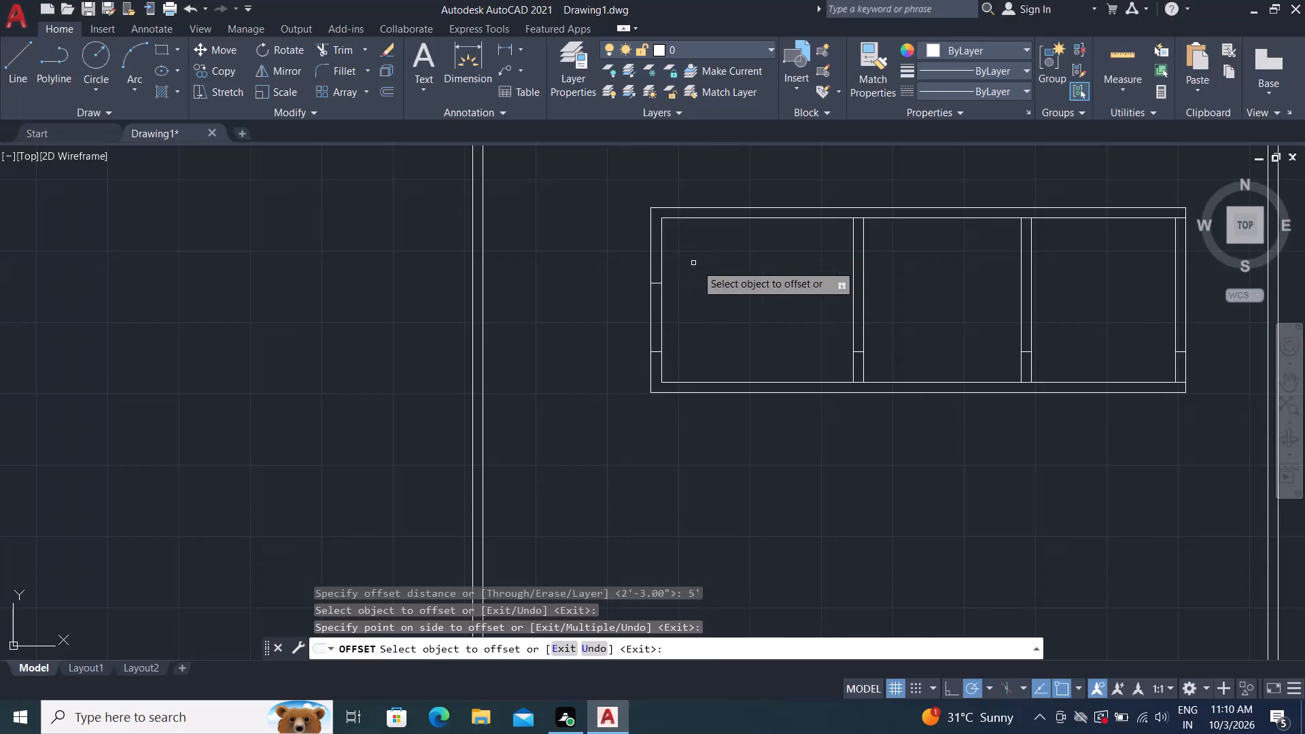
click(1182, 351)
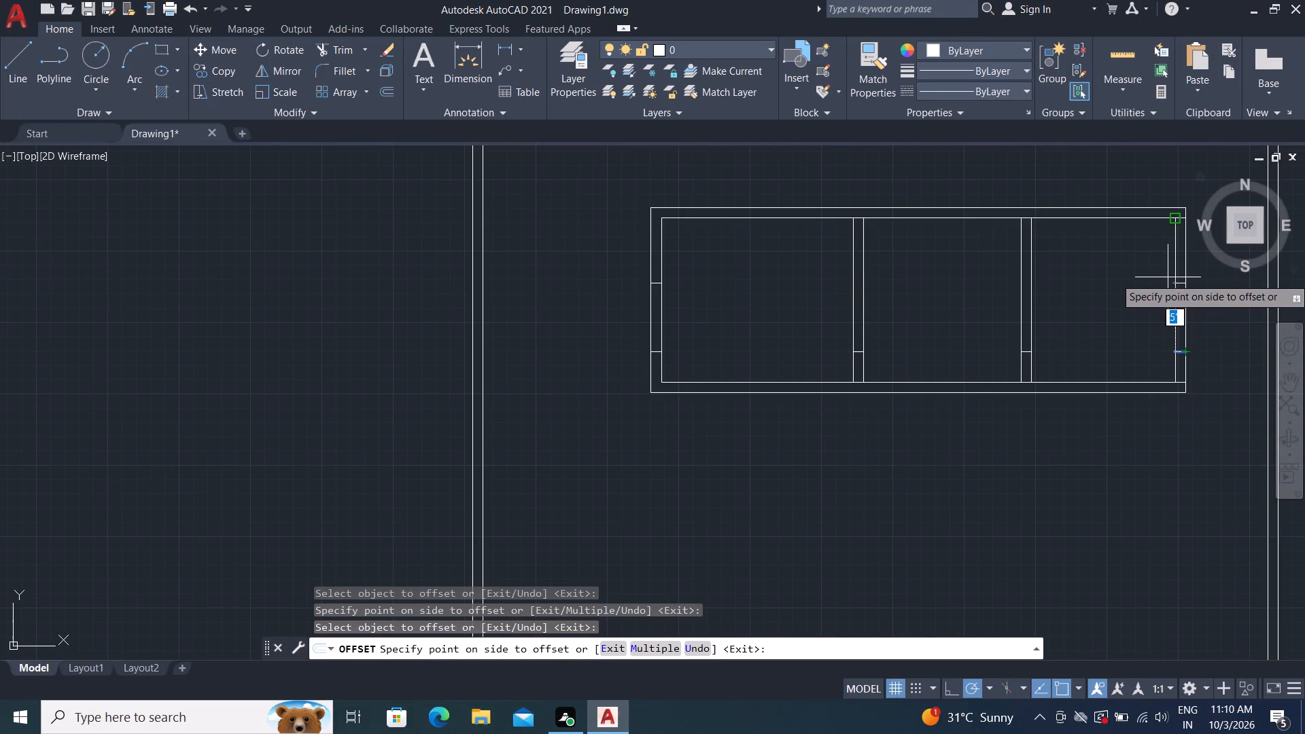
click(1168, 277)
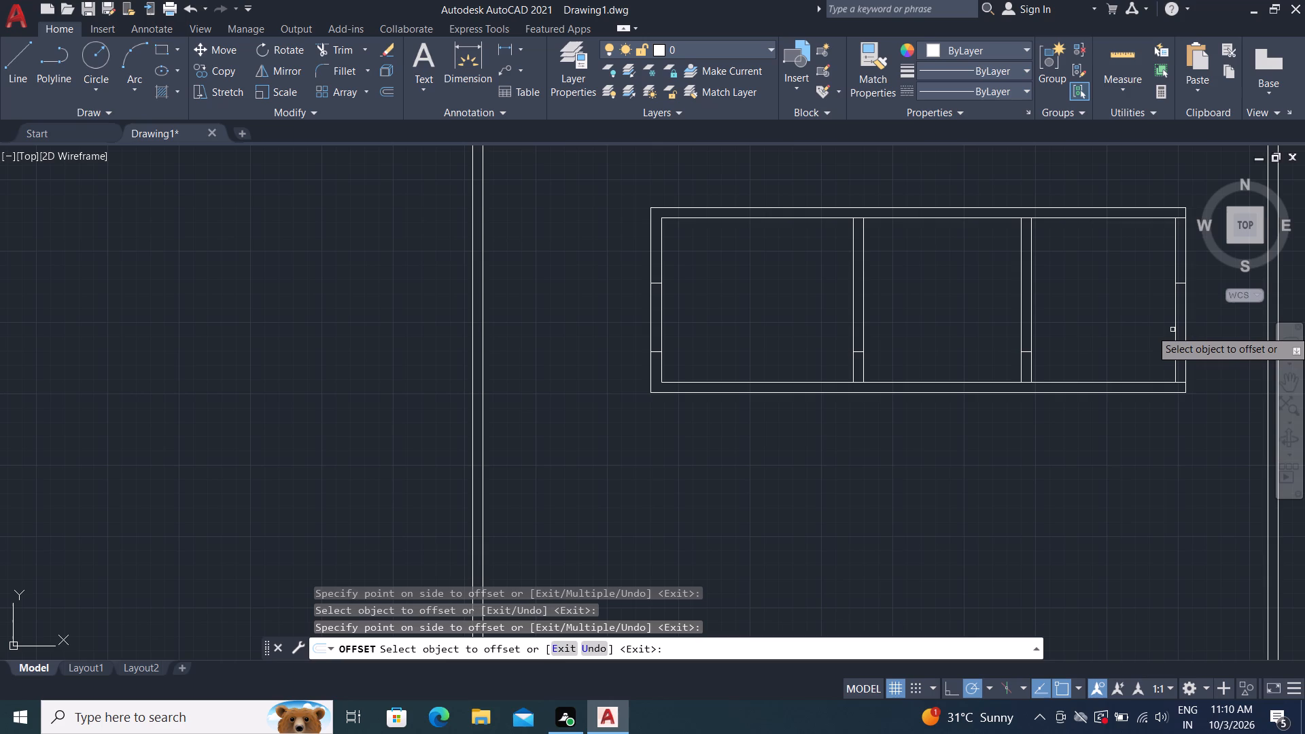
key(Escape)
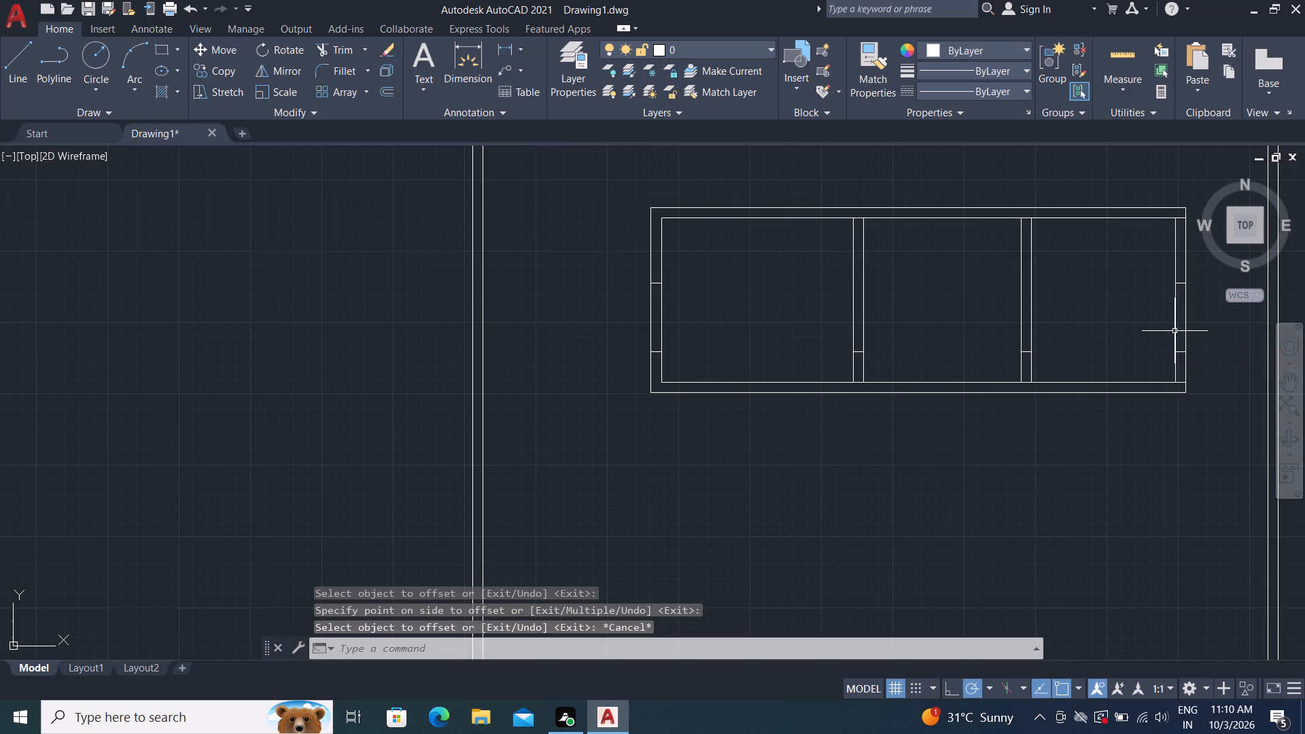
Draw a 9" line across the upper wall above the first room, about 4'10" from its inner left corner.
text(L)
key(space)
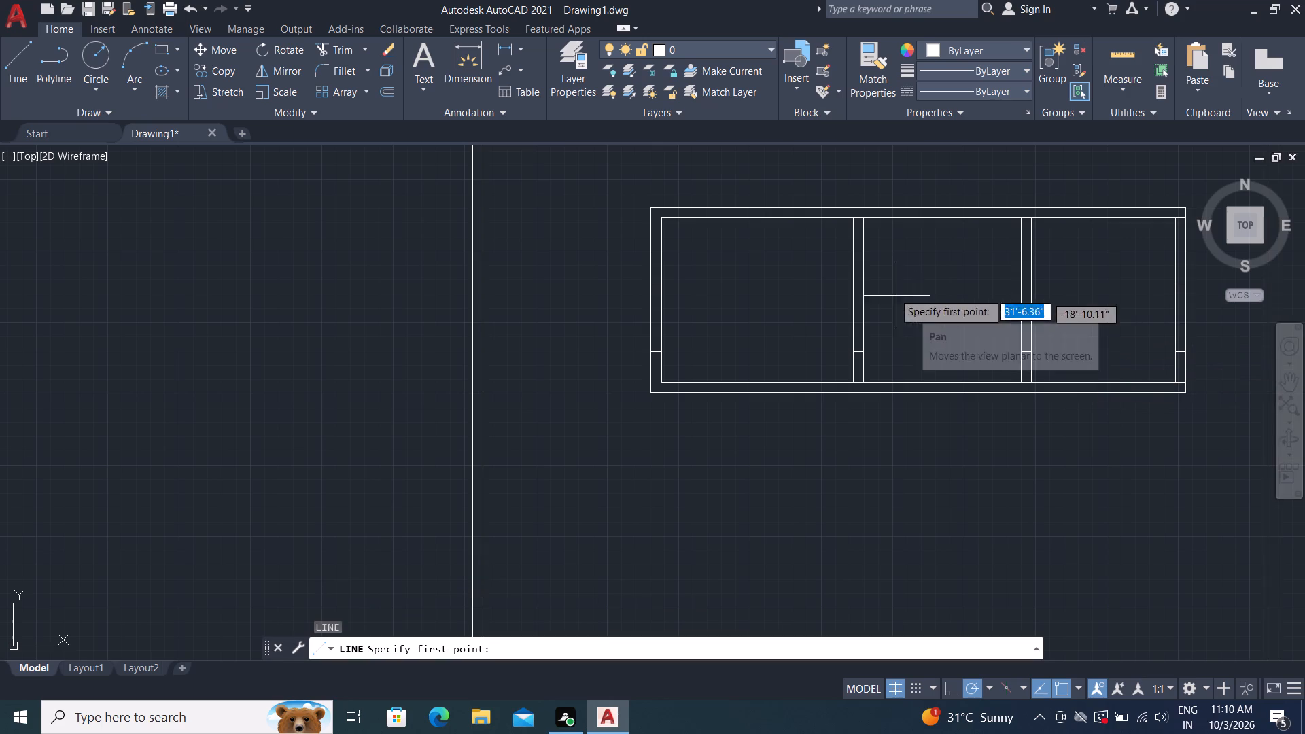
scroll(693, 221, up, 3)
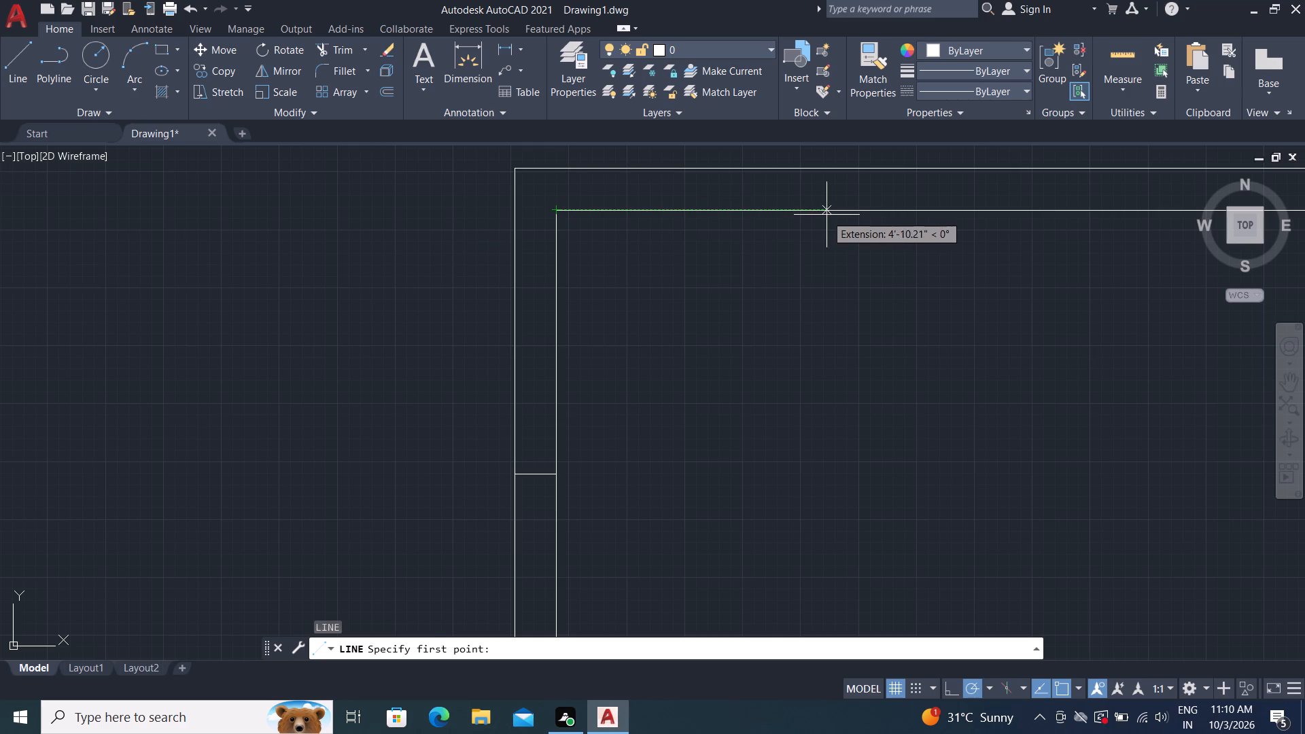
drag(826, 215, 825, 209)
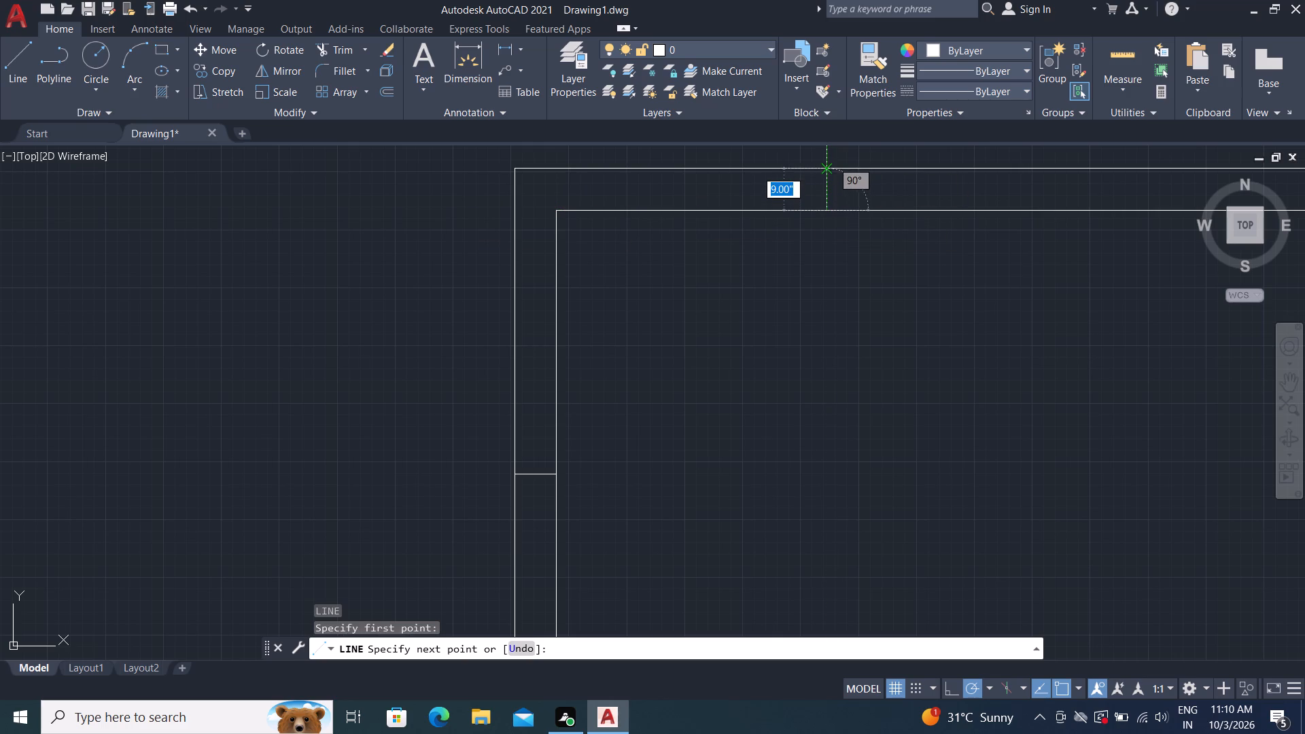
click(824, 171)
key(Escape)
Draw a 9" vertical line across the upper wall above the second room, a short way right of its left partition.
scroll(868, 305, down, 2)
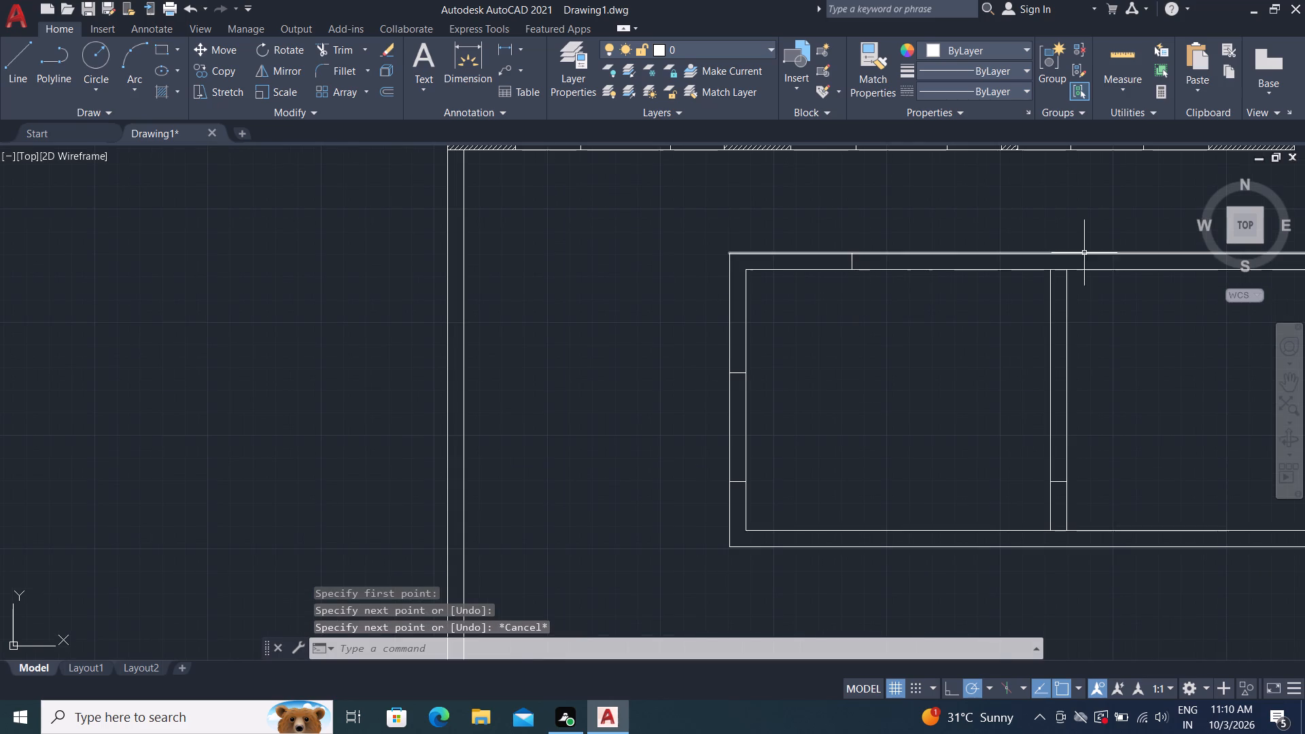
middle_drag(1132, 356, 791, 353)
key(space)
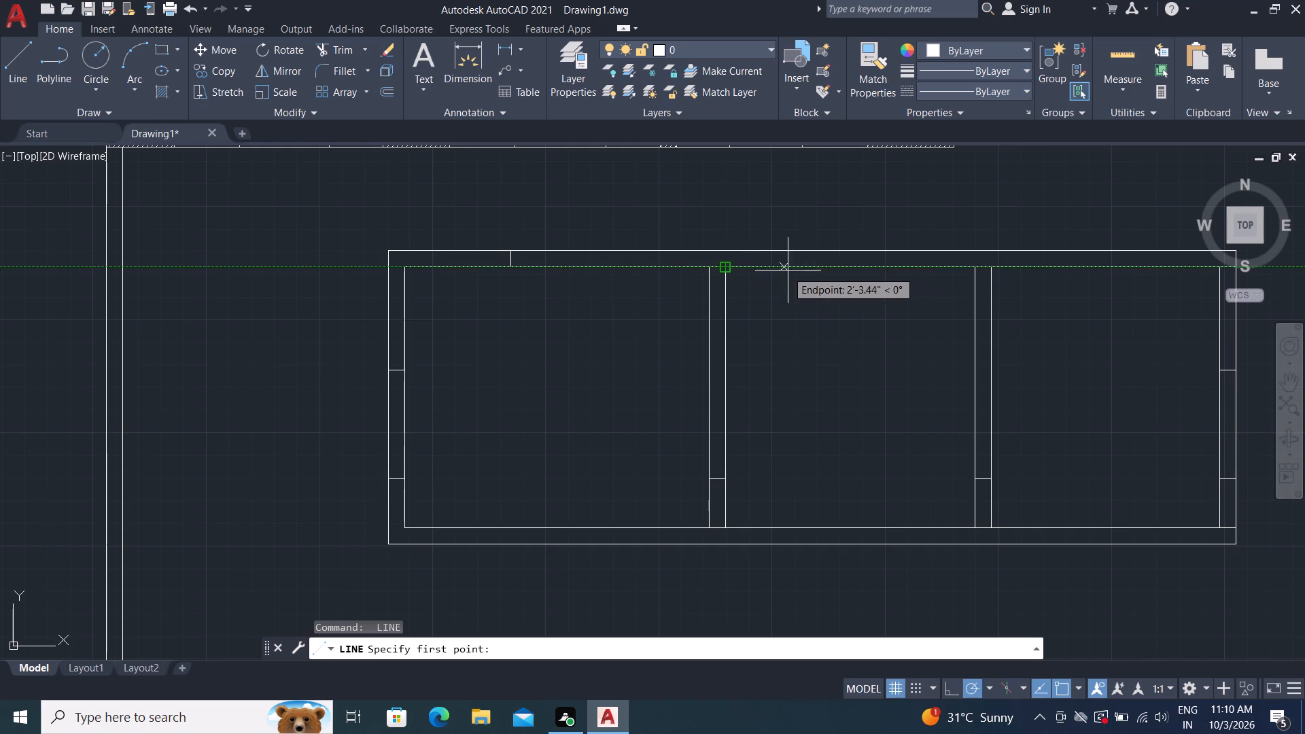
key(space)
key(space)
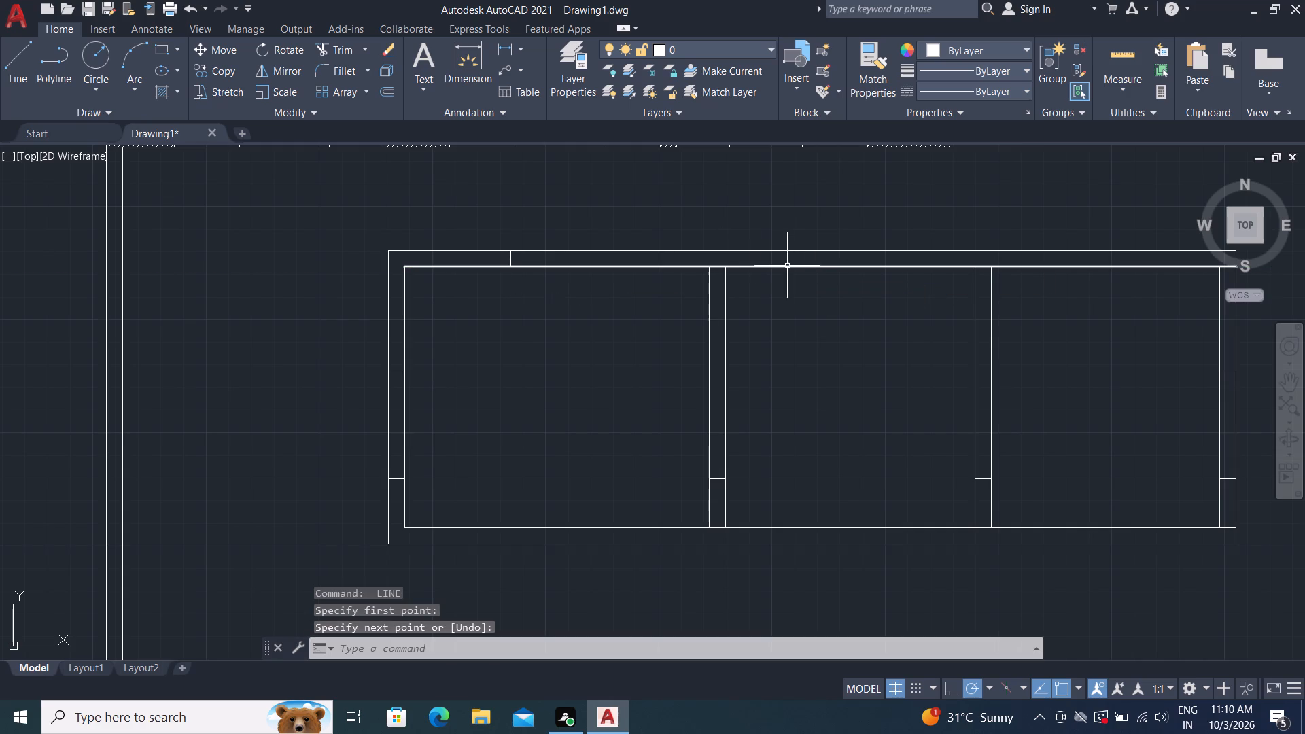
key(space)
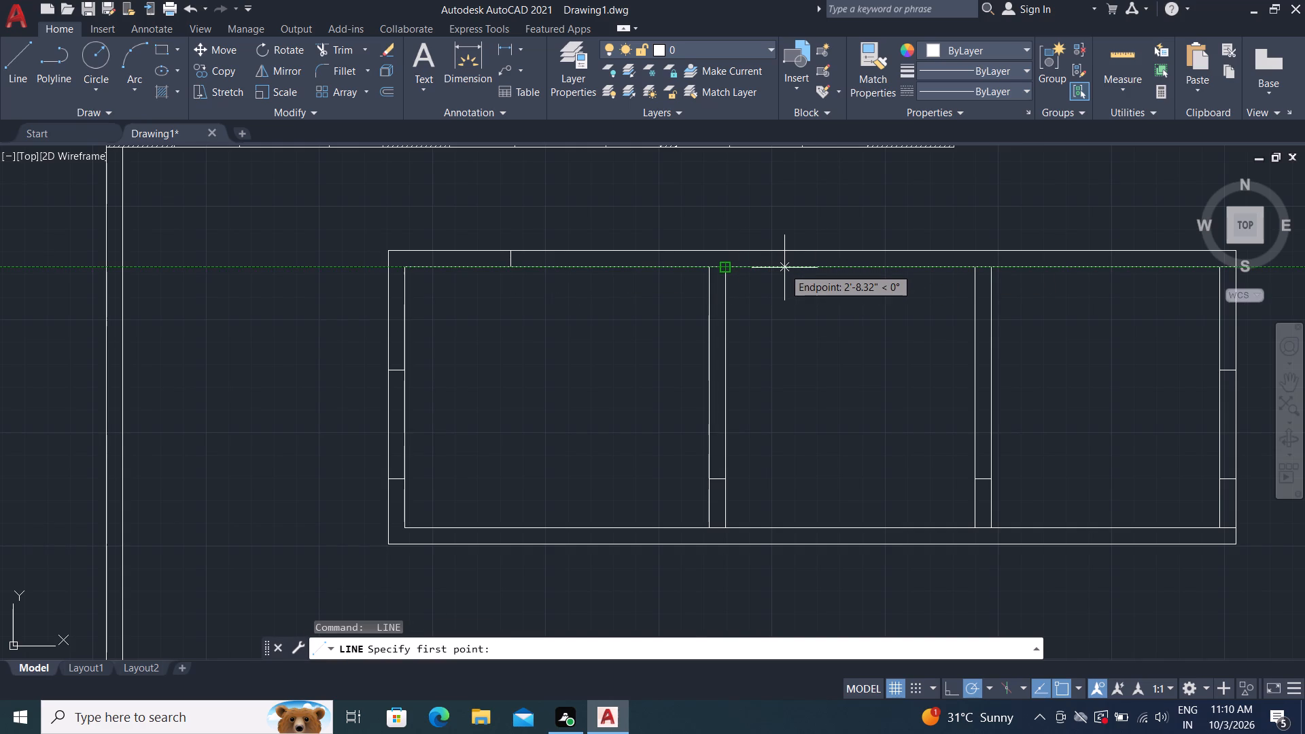
click(778, 268)
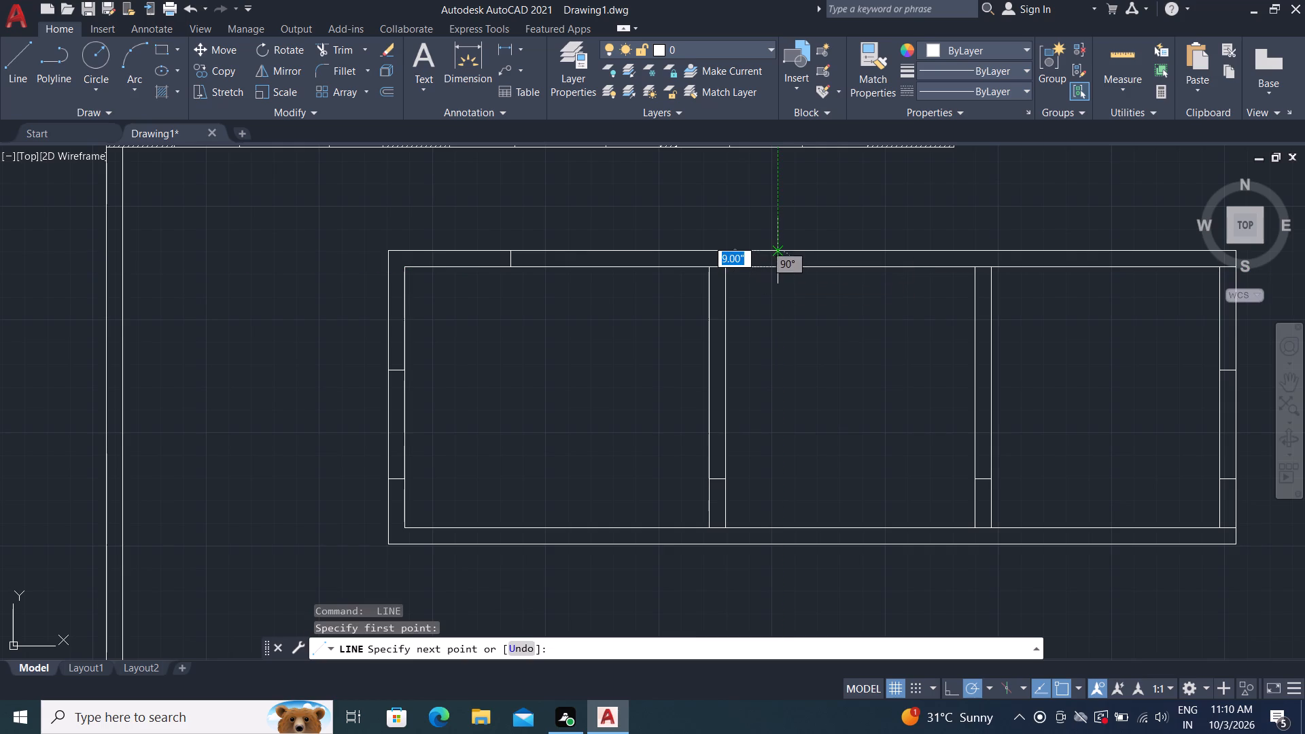
click(781, 251)
key(Escape)
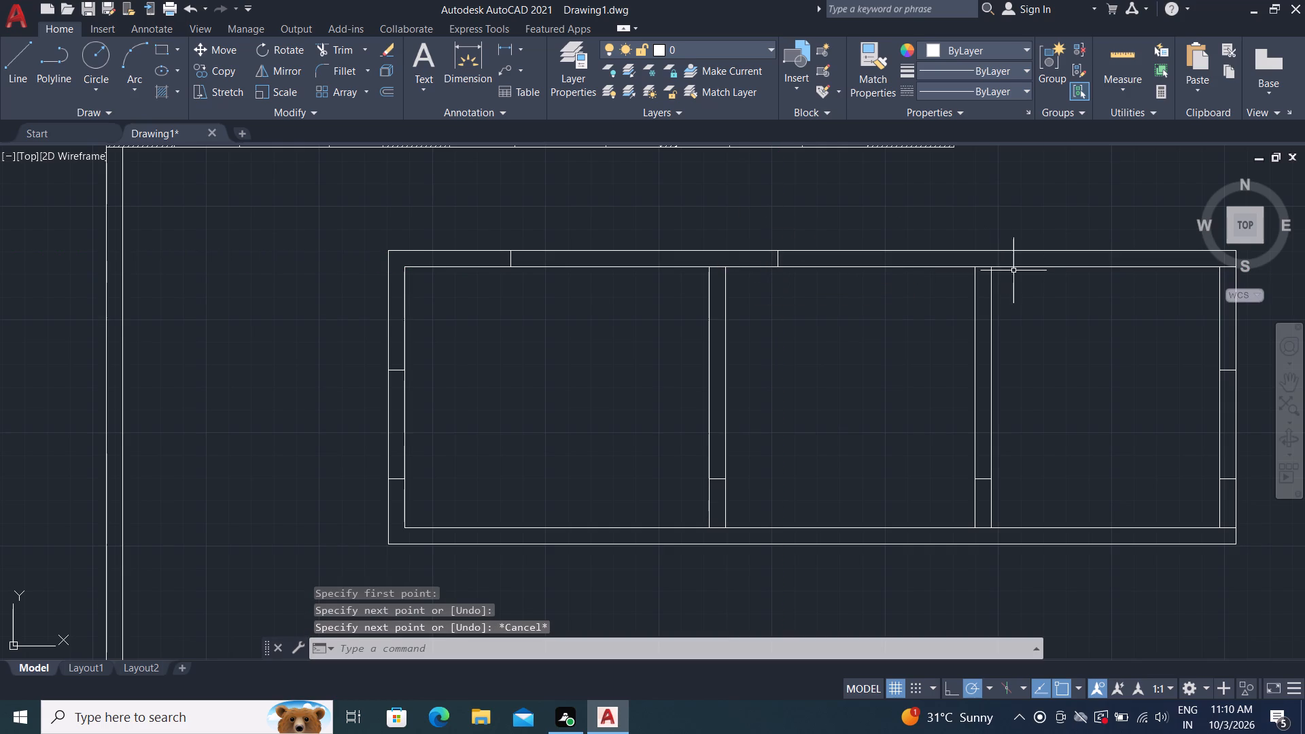
Draw a 9" vertical line across the upper wall above the third room, a short way right of its left partition.
key(space)
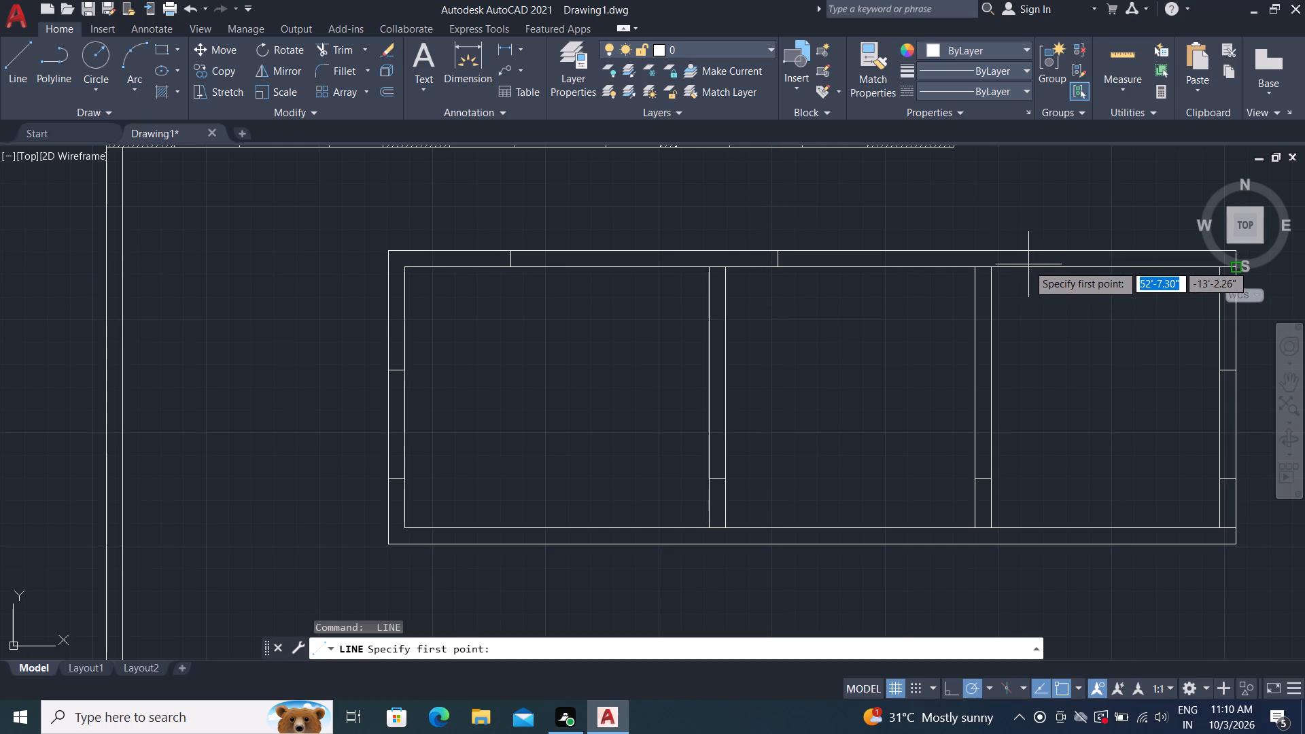
scroll(1034, 267, up, 1)
middle_drag(1034, 267, 916, 260)
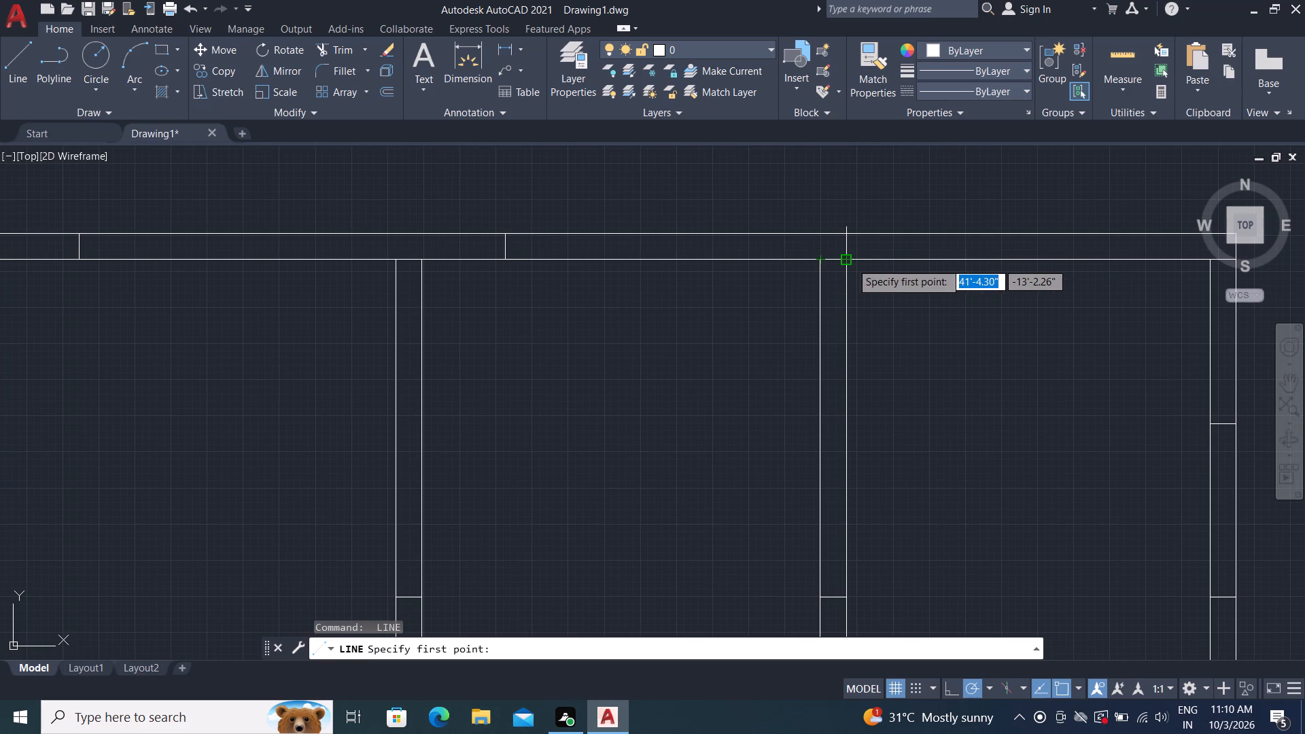
click(943, 260)
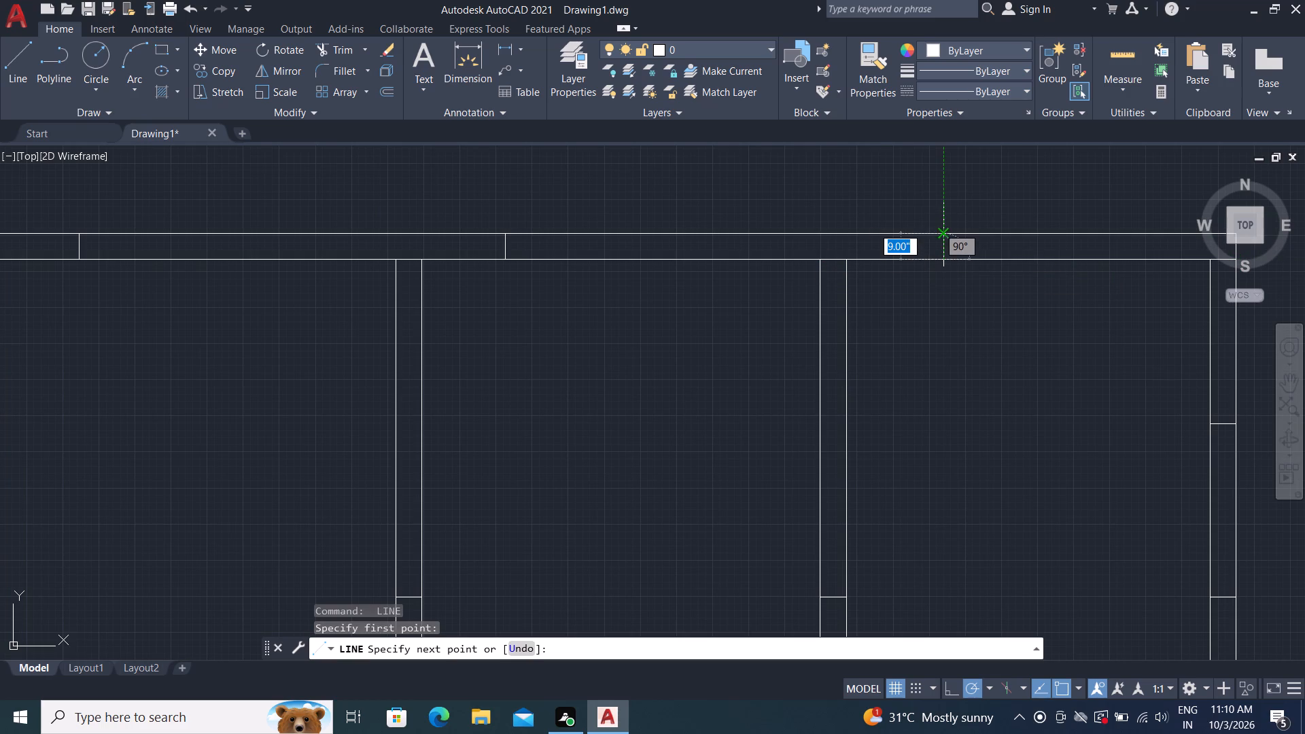
click(948, 231)
key(Escape)
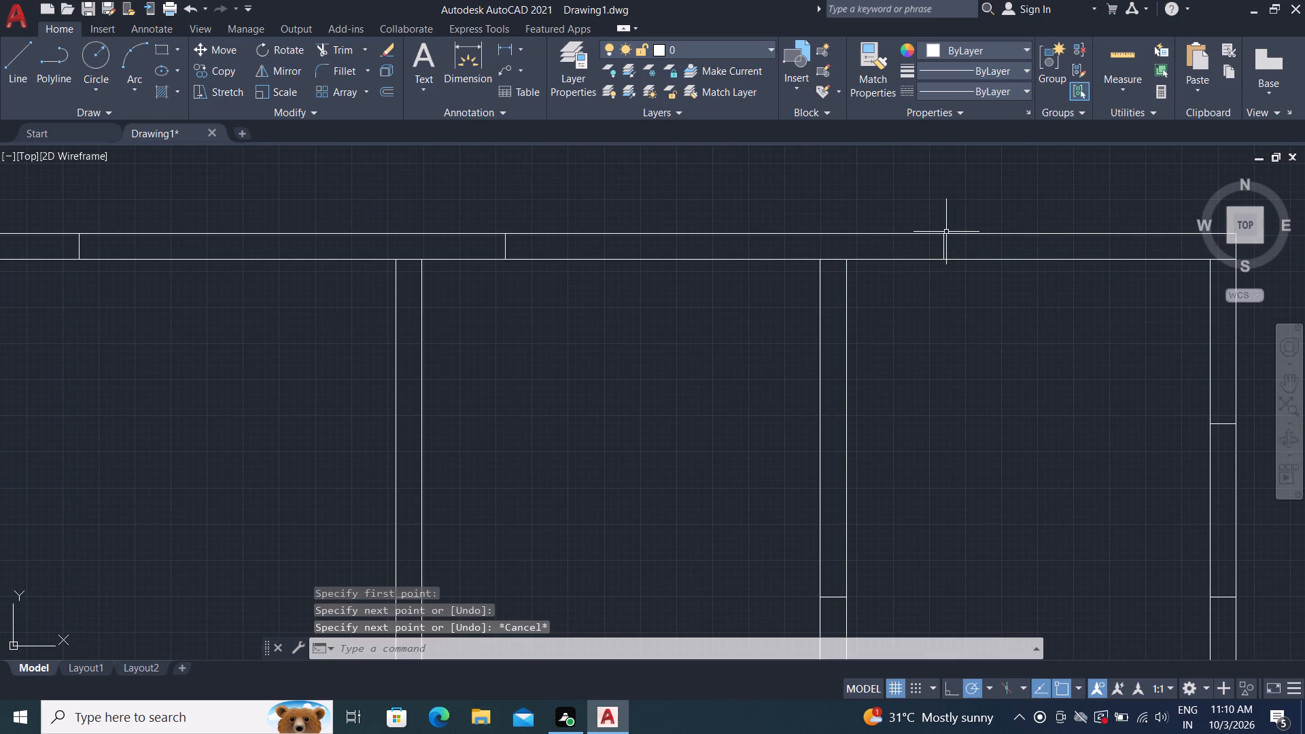
Offset the line across the first room's upper wall 3' to the right.
text(O)
key(space)
text(3')
key(space)
scroll(1011, 327, down, 1)
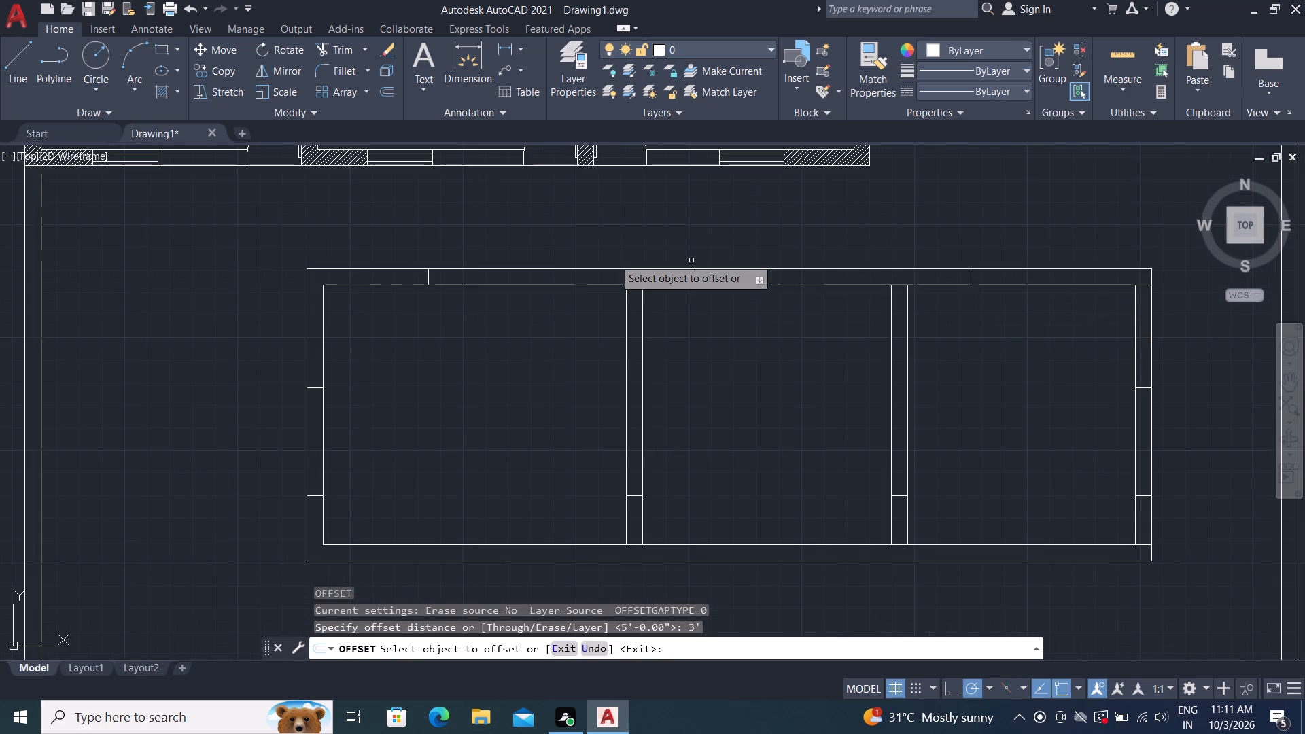
click(432, 280)
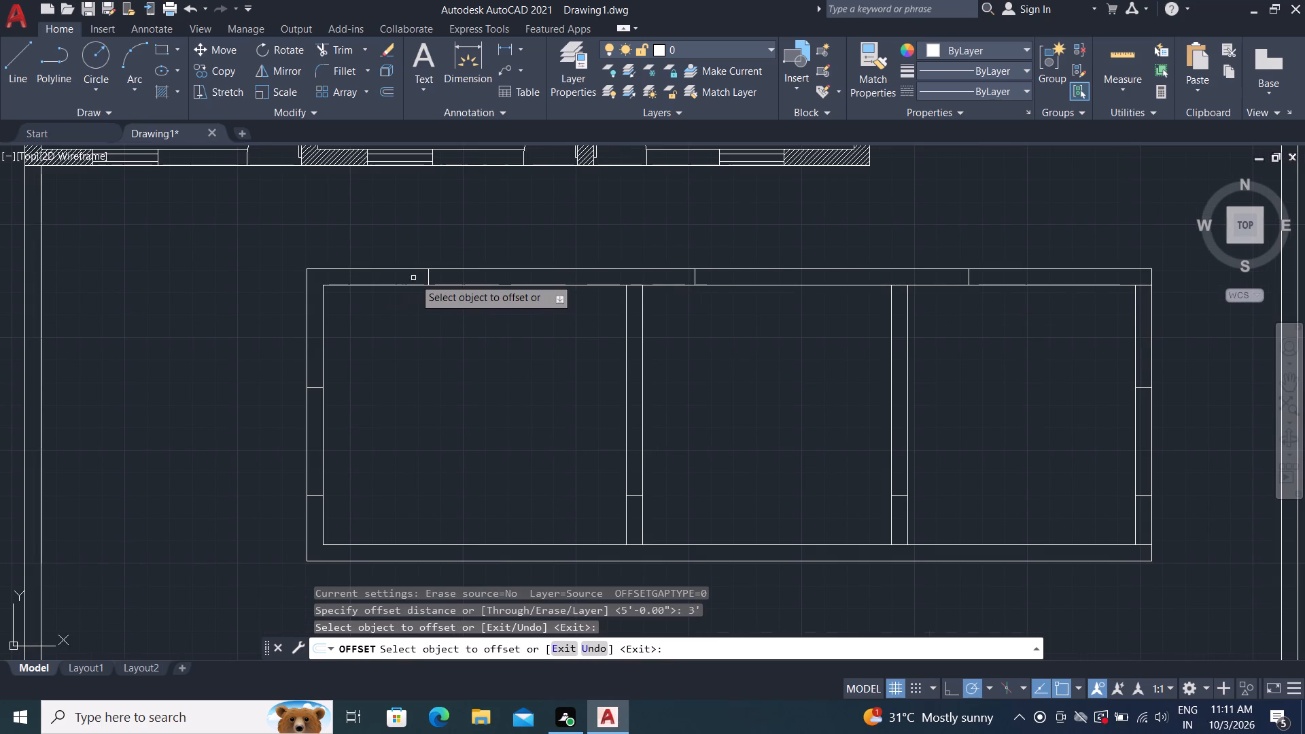
click(428, 278)
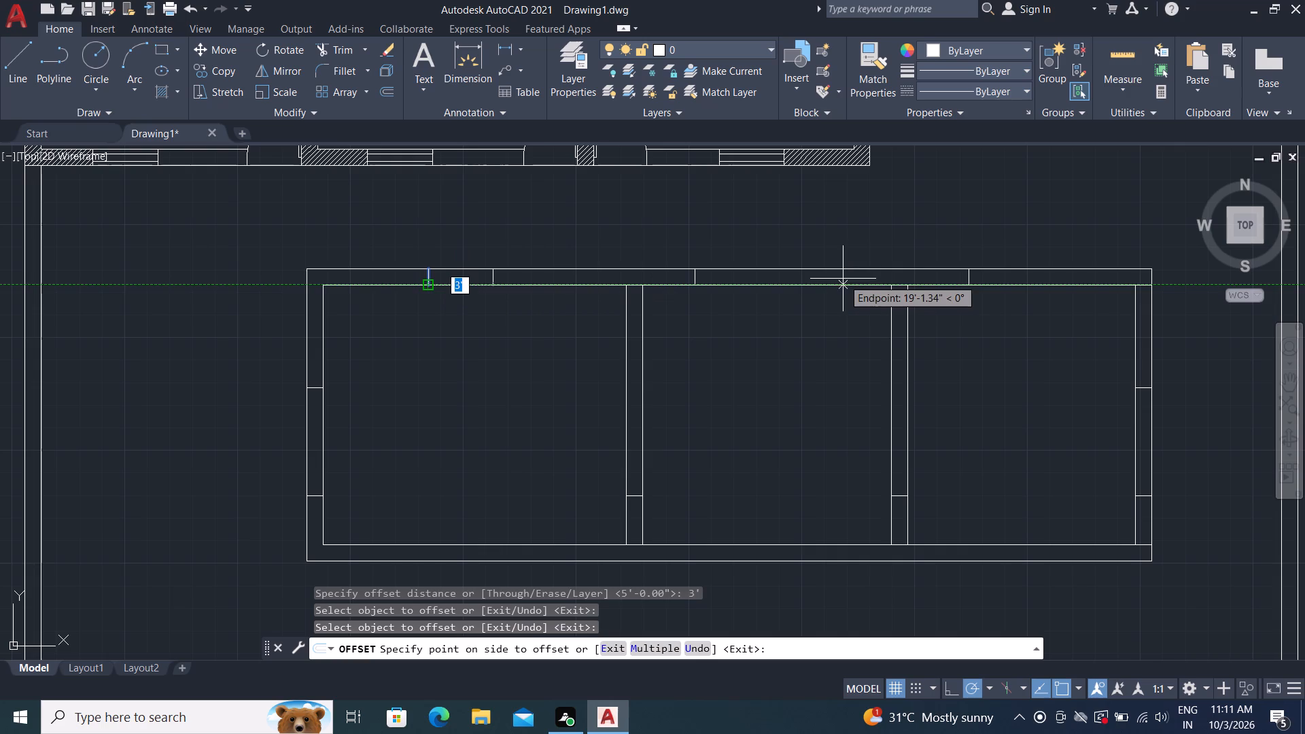
click(856, 283)
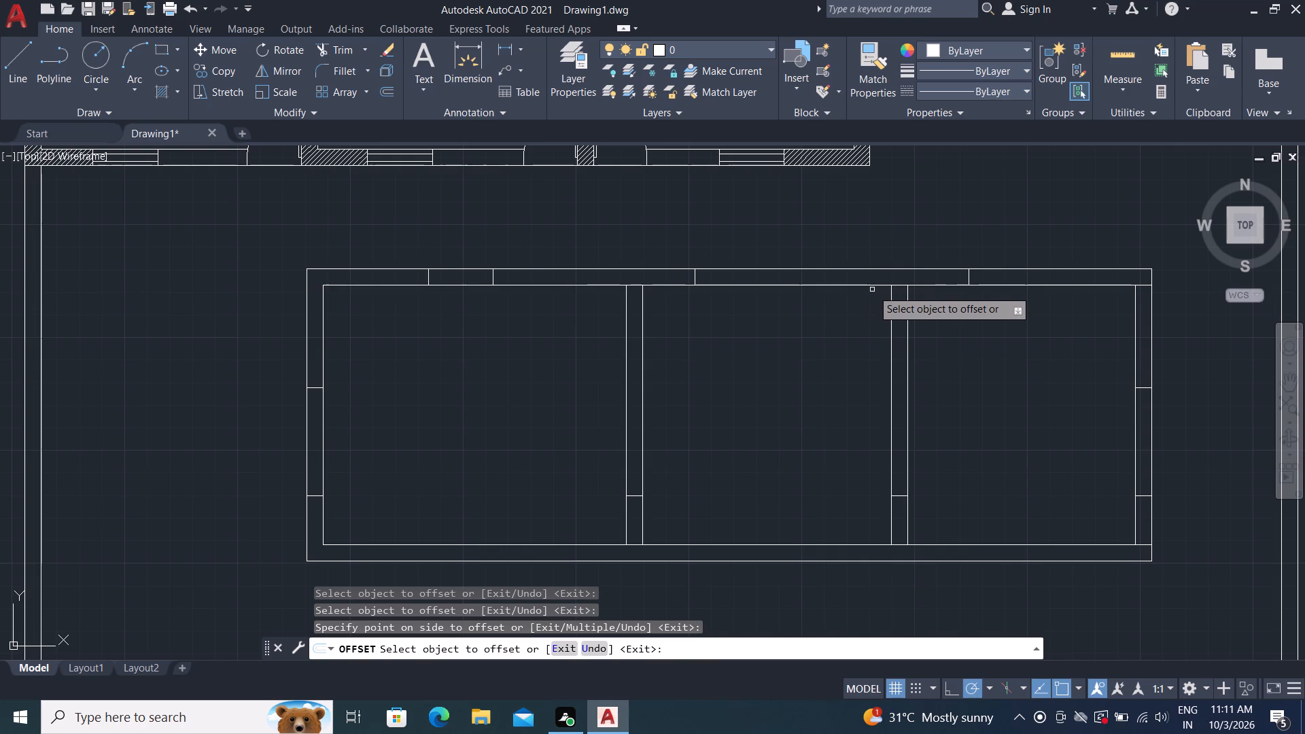
key(Escape)
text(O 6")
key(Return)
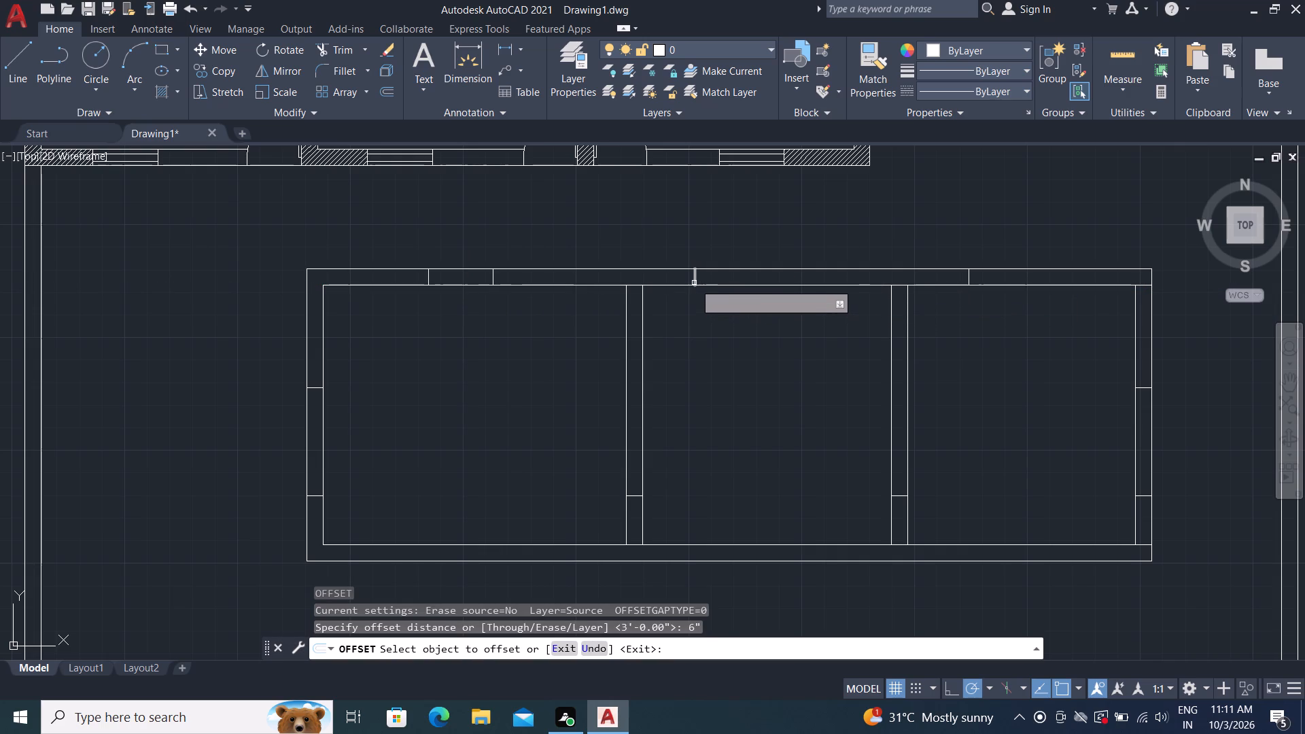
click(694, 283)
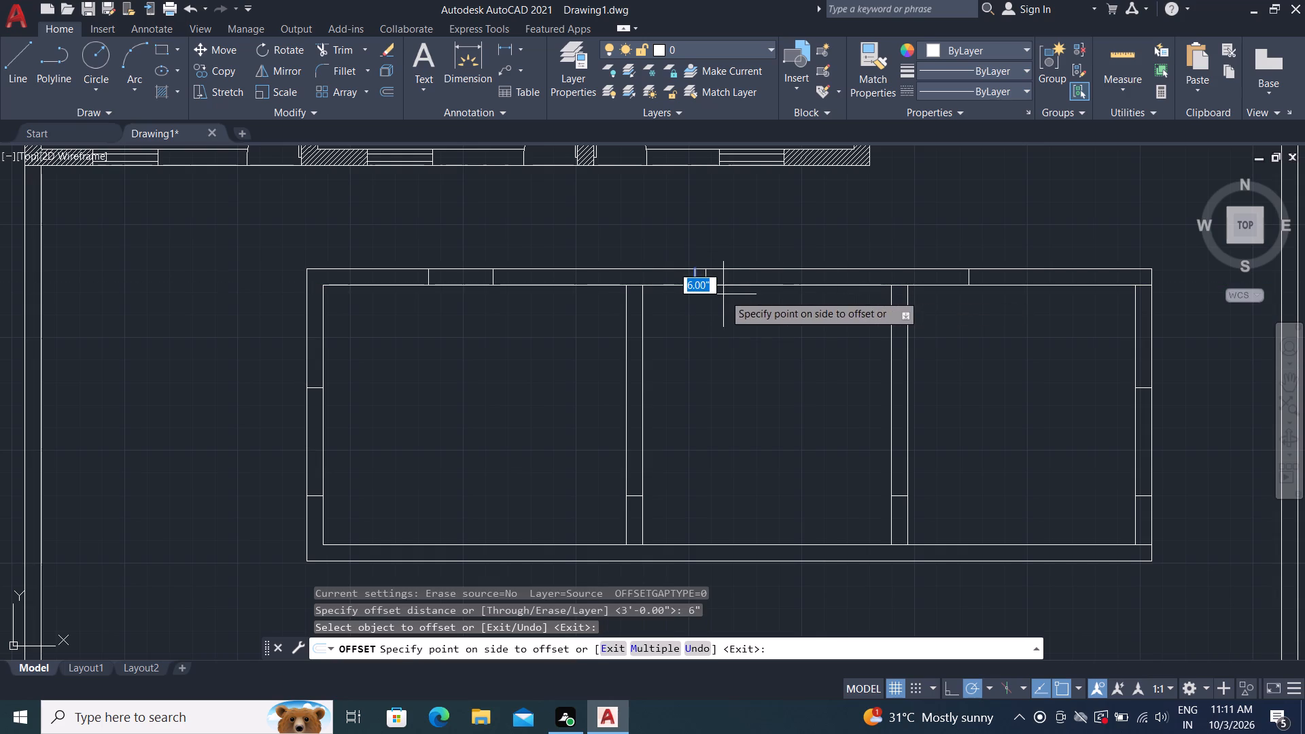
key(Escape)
Offset the line across the second room's upper wall 6' to the right.
text(O)
key(space)
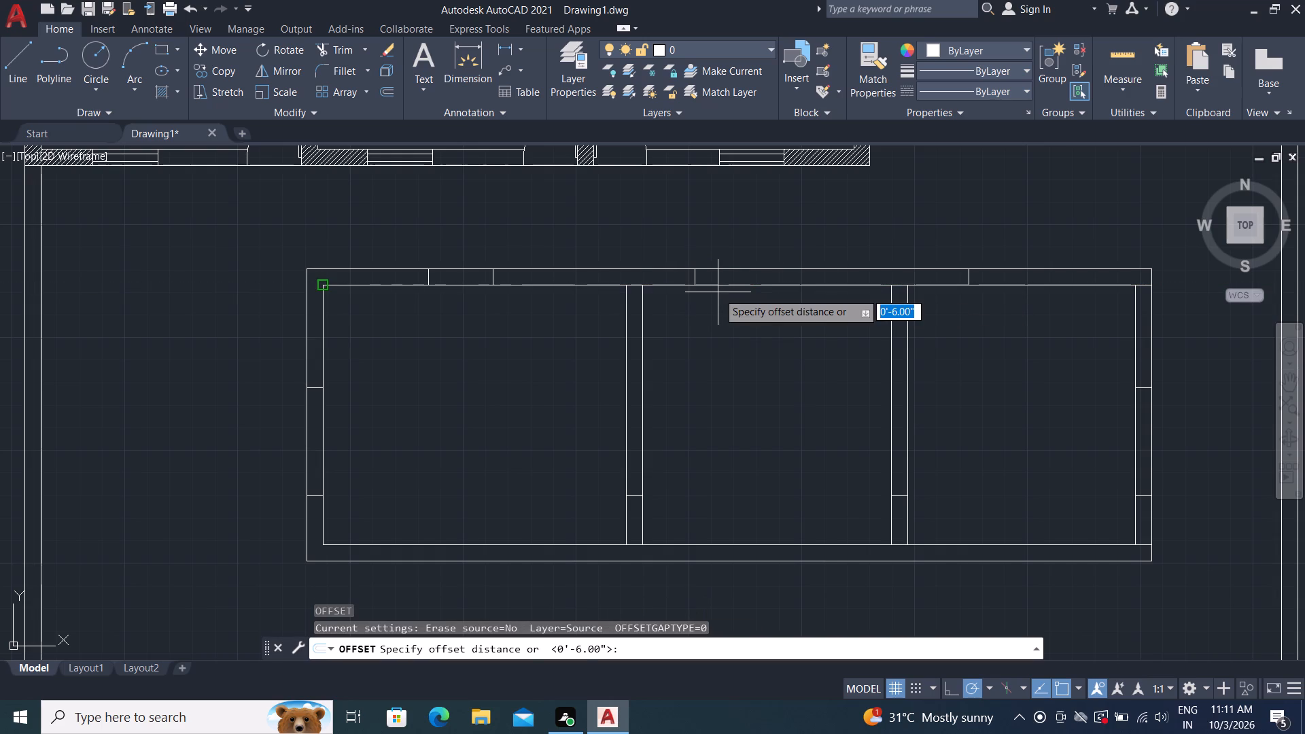
text(6')
key(space)
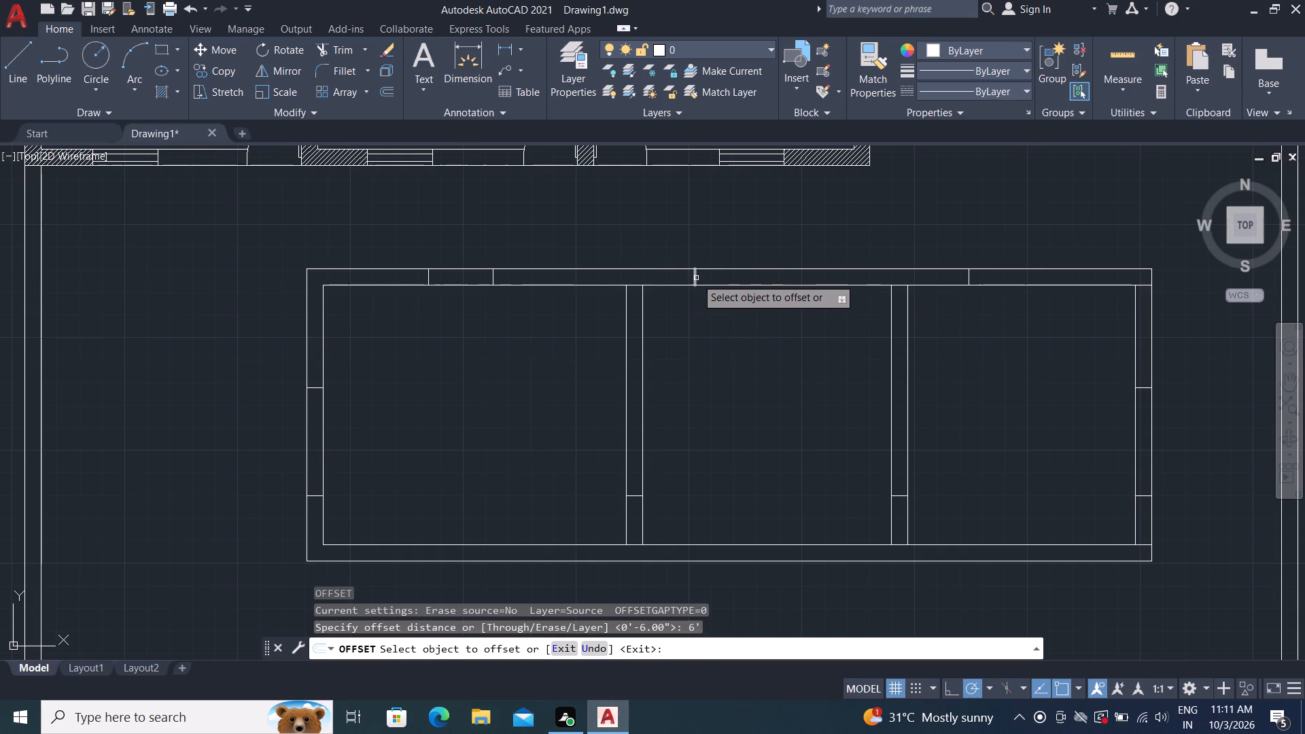
click(697, 278)
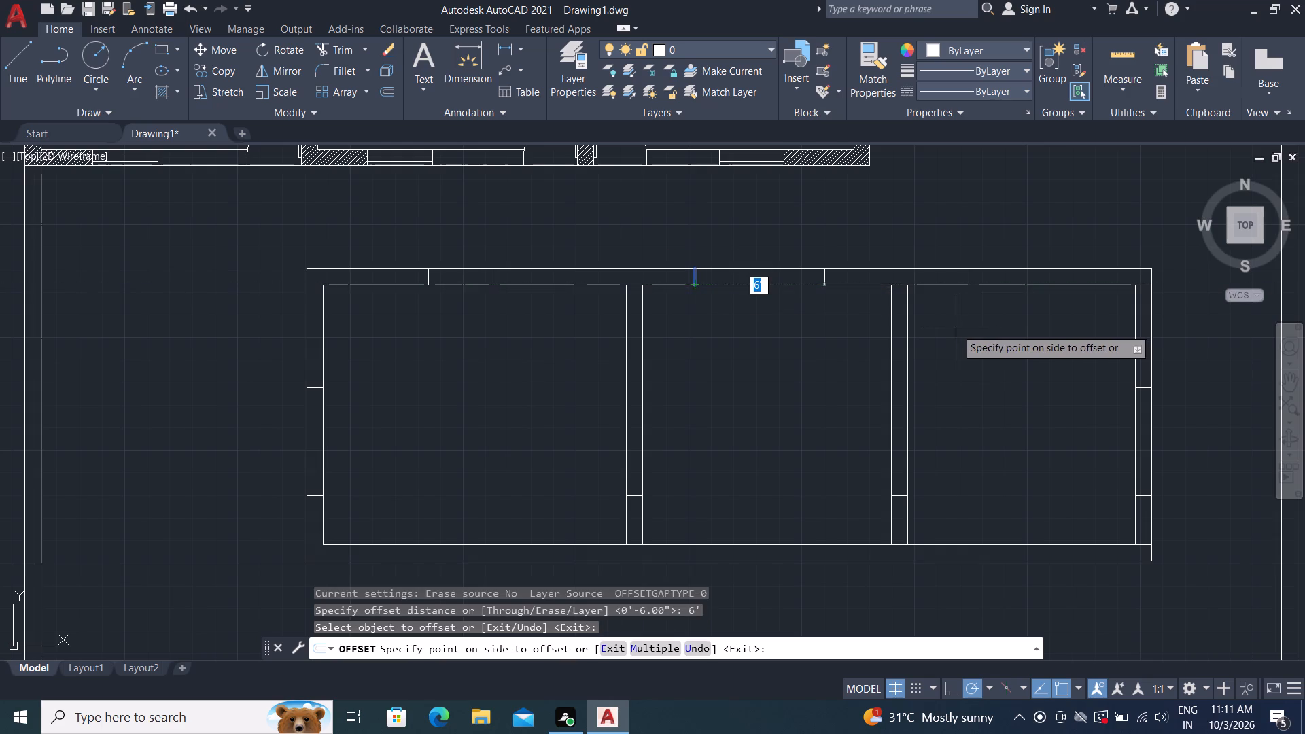
click(976, 339)
key(Escape)
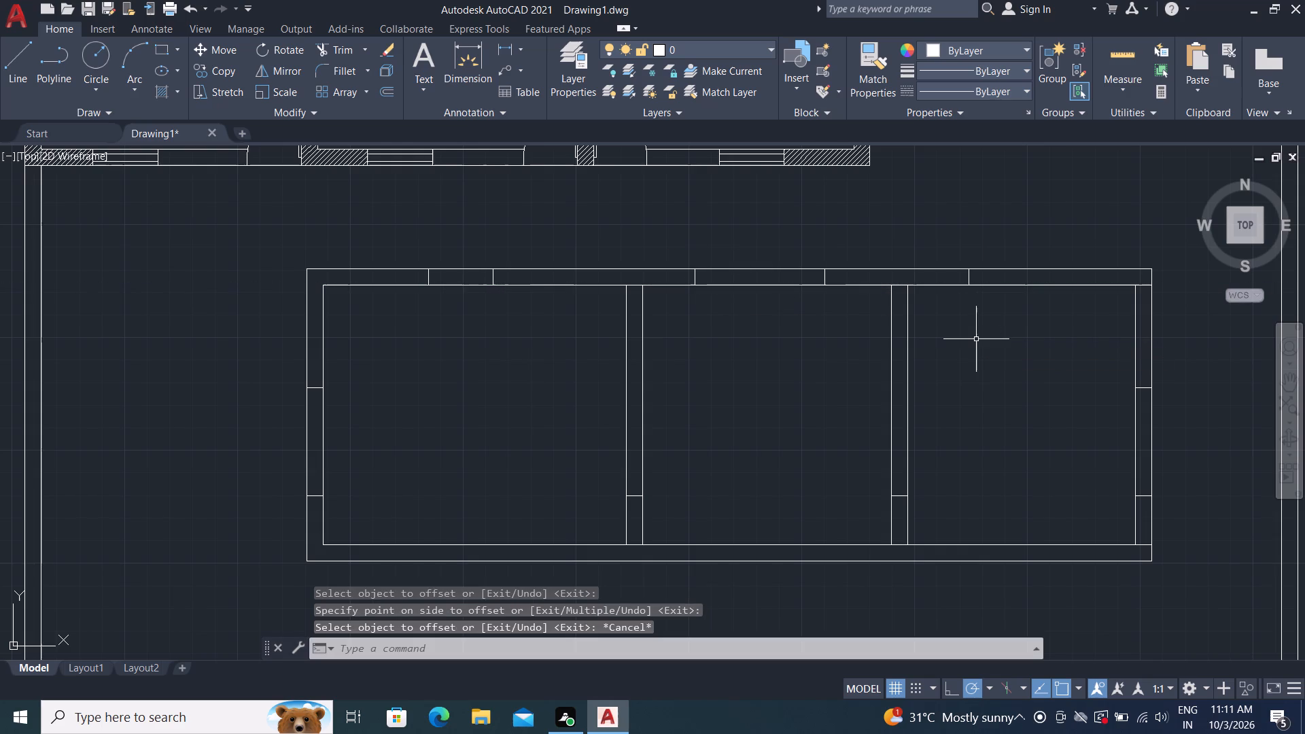
Offset the line across the third room's upper wall 5' to the right.
text(O)
key(space)
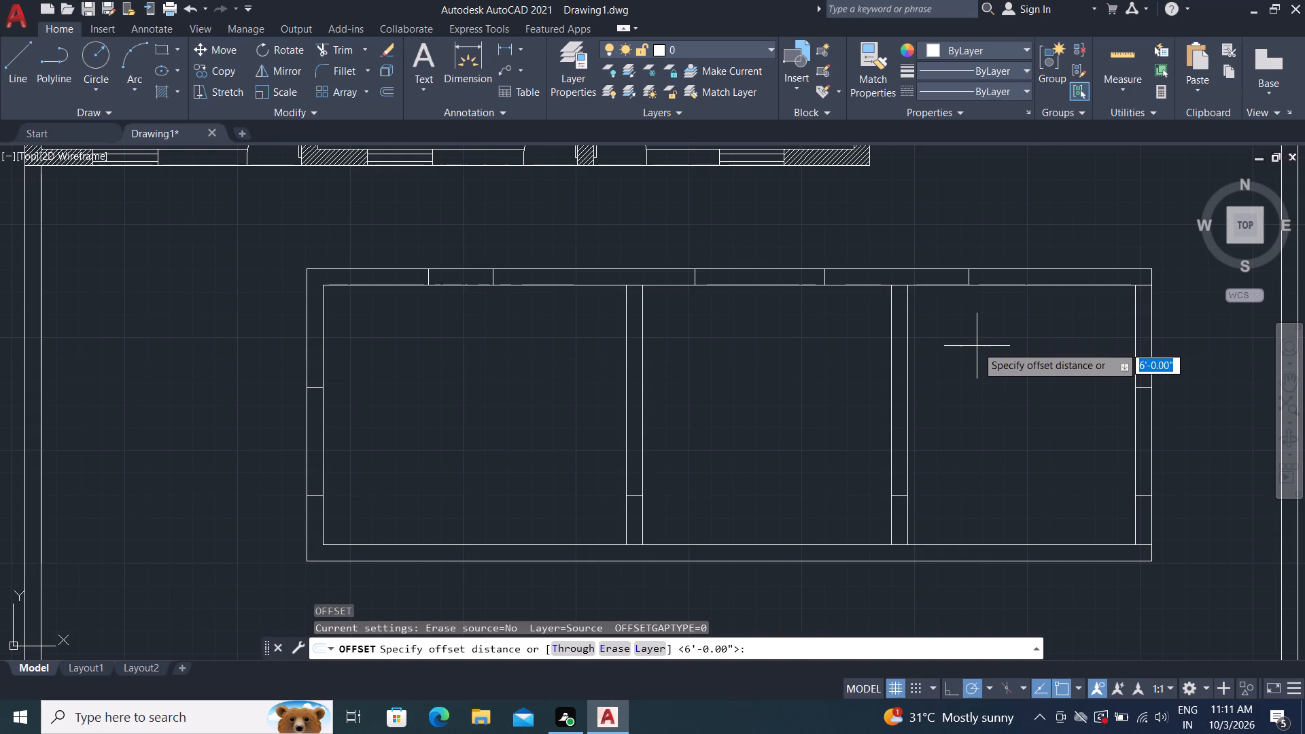
text(5')
key(space)
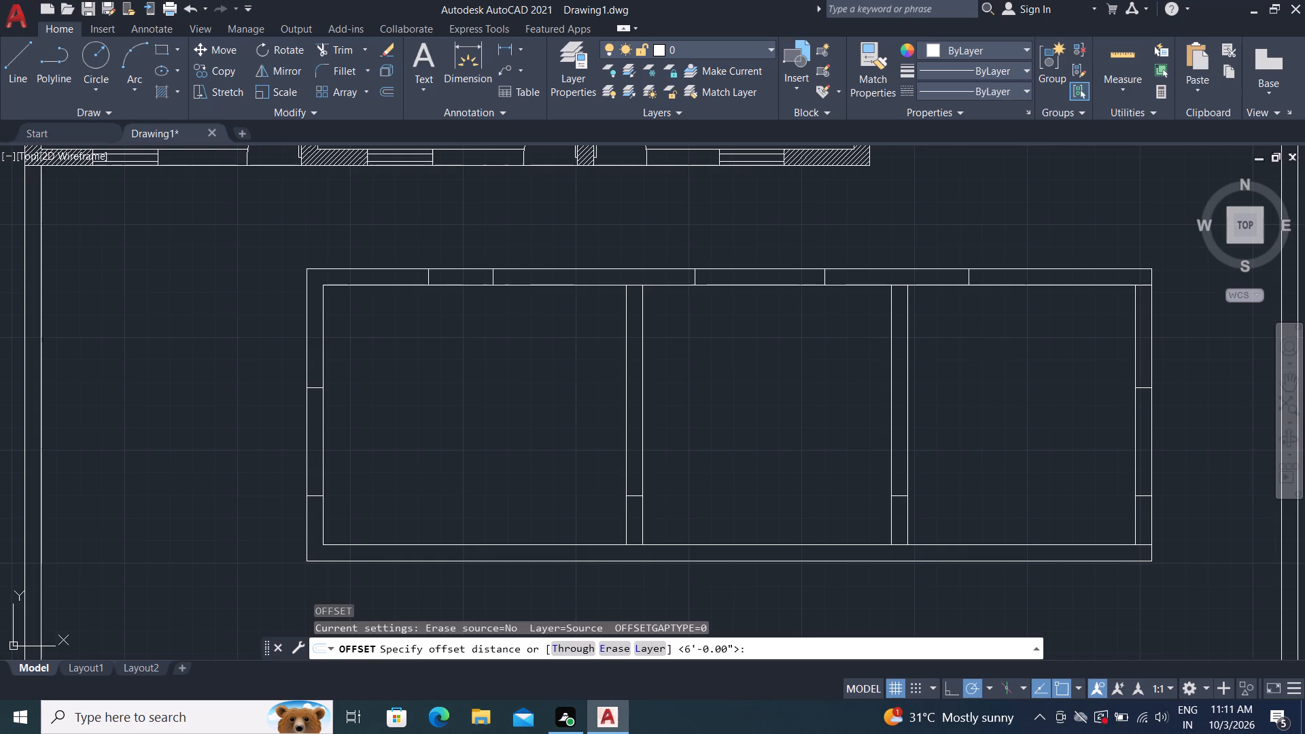
click(969, 278)
click(1045, 299)
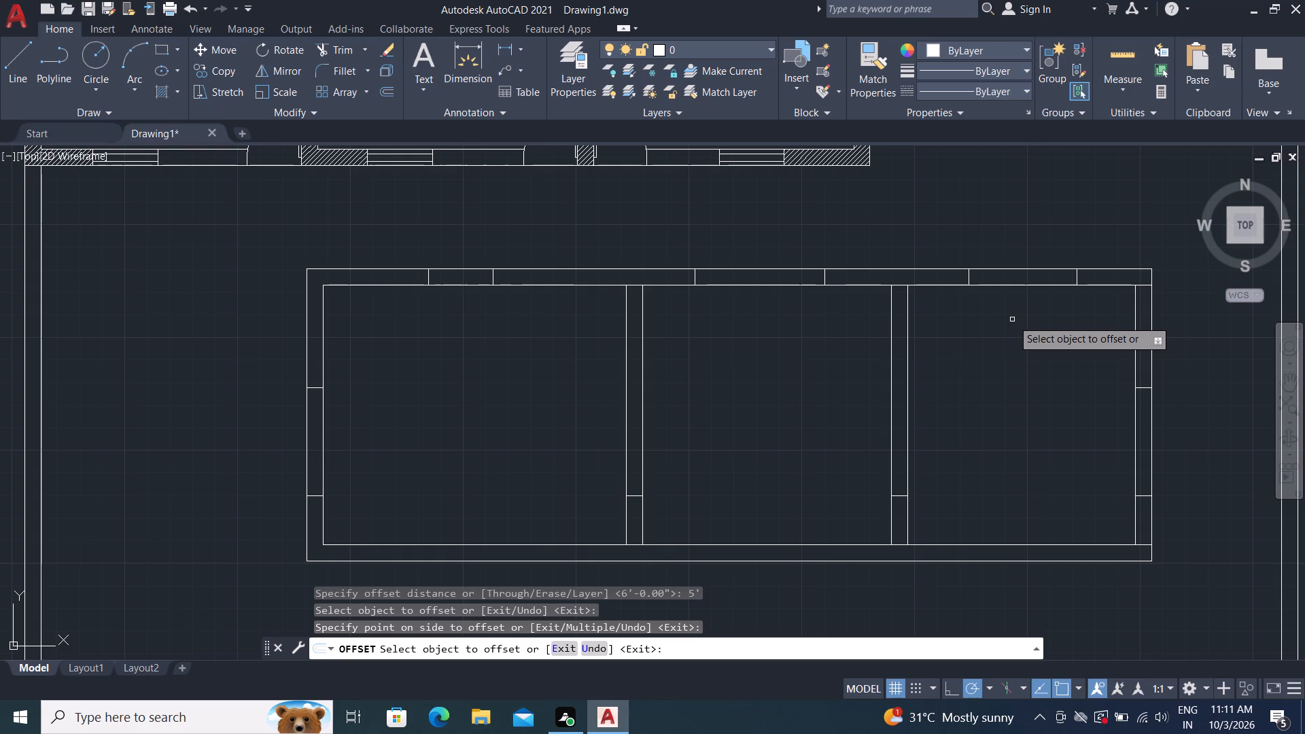
key(Escape)
Offset the block's right outer wall edge 4.5" to both sides, and its upper and left outer edges 4.5" inward.
text(O 4.5)
key(shift+quotedbl)
key(Return)
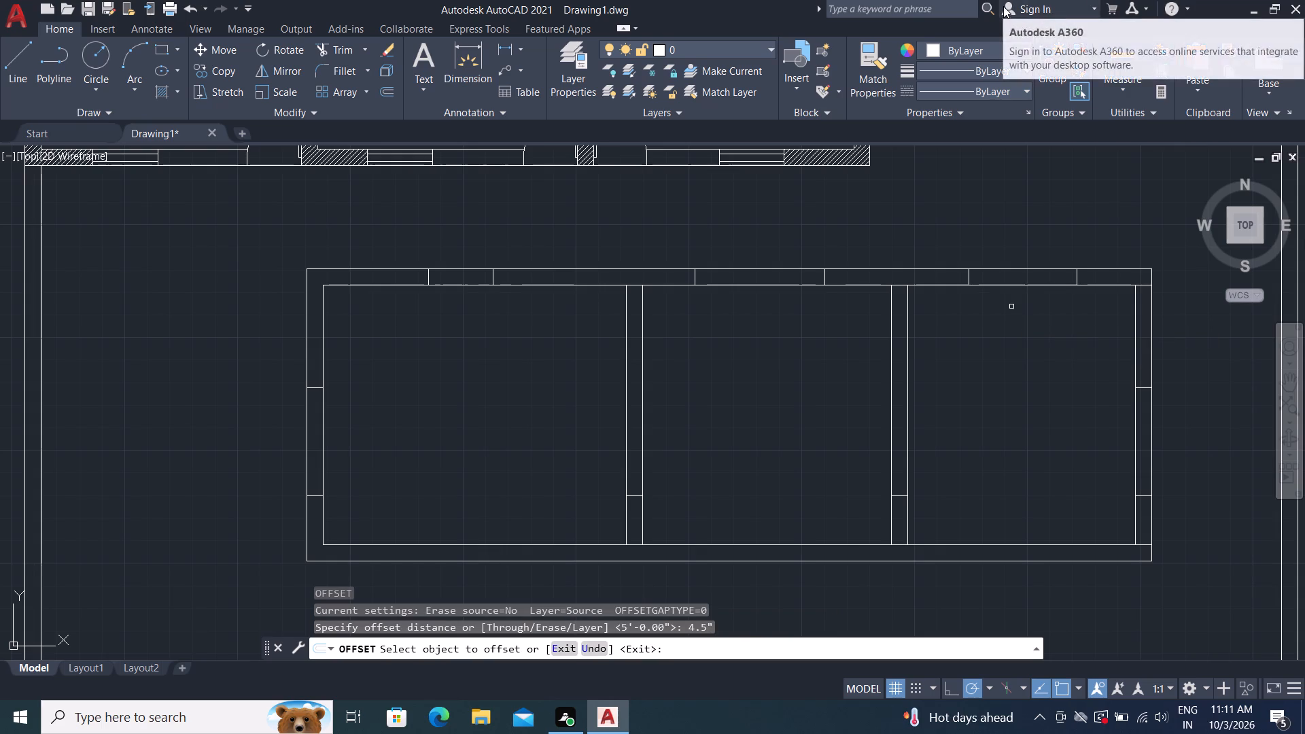
click(1151, 427)
click(1147, 425)
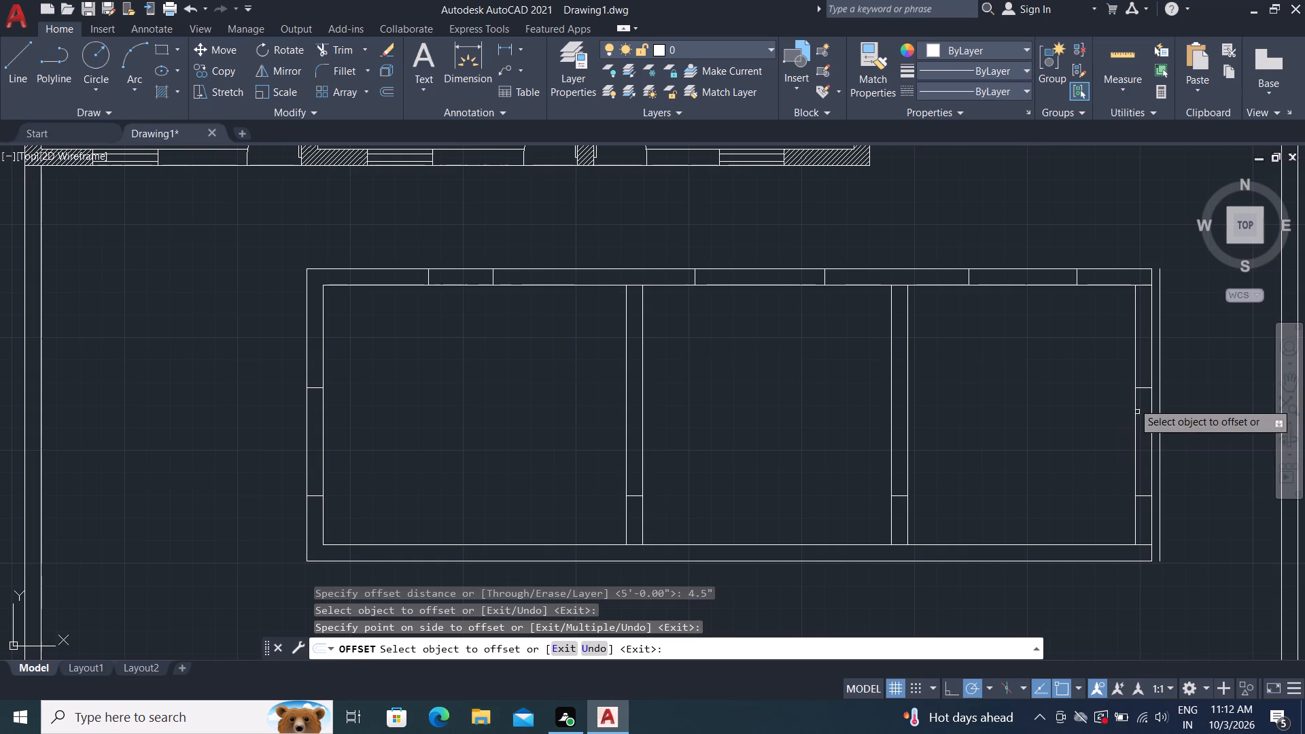
click(1151, 406)
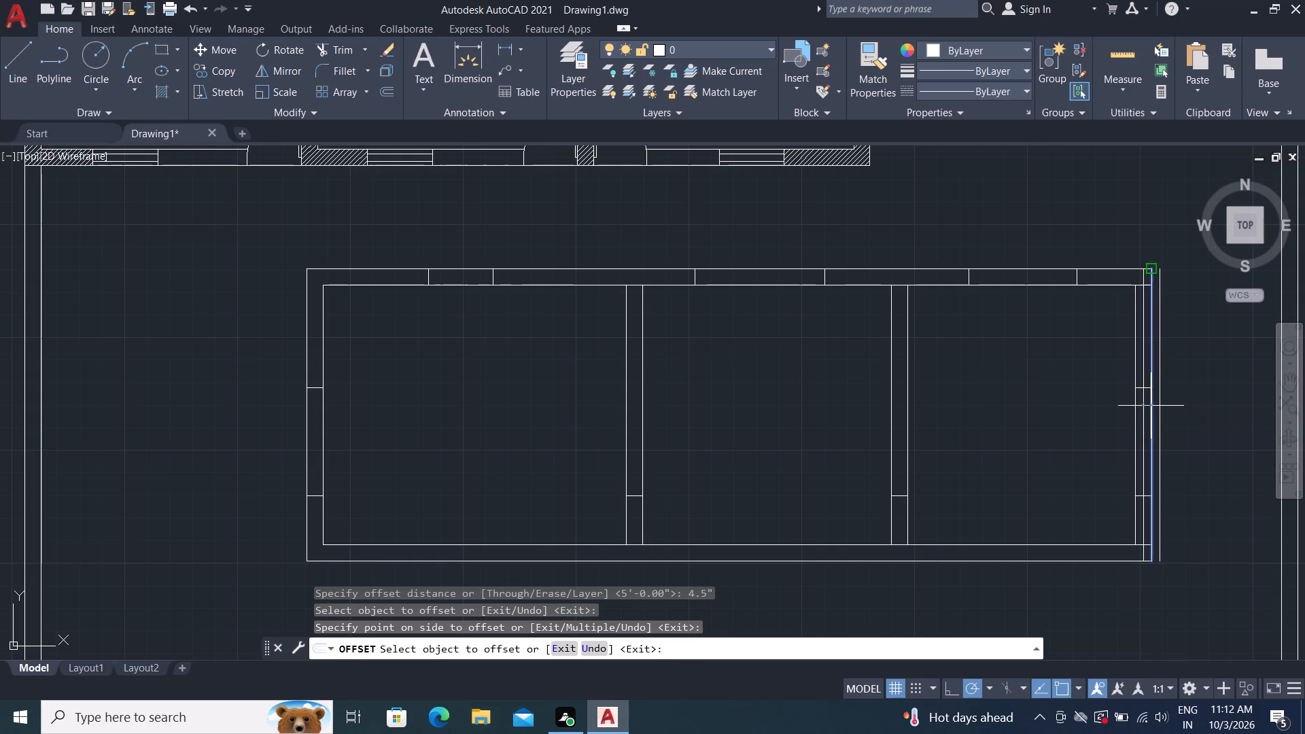
click(1141, 407)
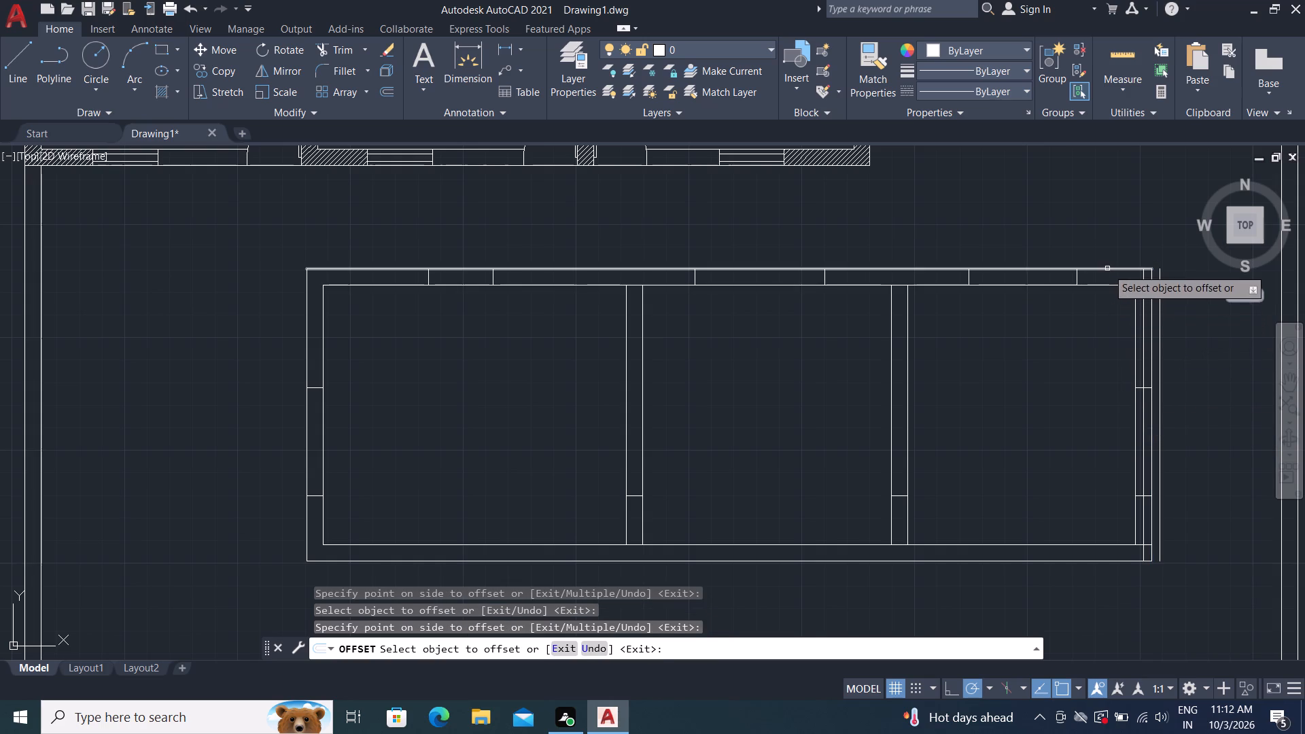
click(1107, 268)
click(1119, 285)
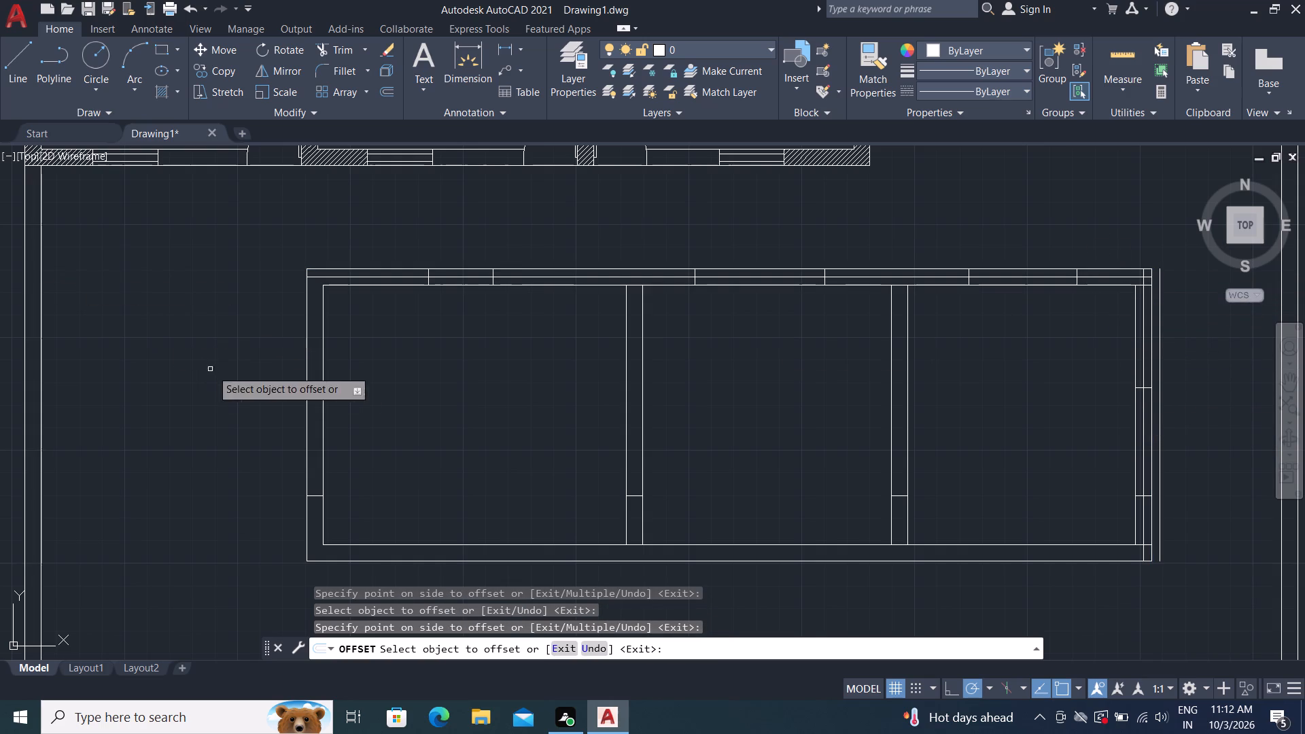
click(305, 440)
click(329, 454)
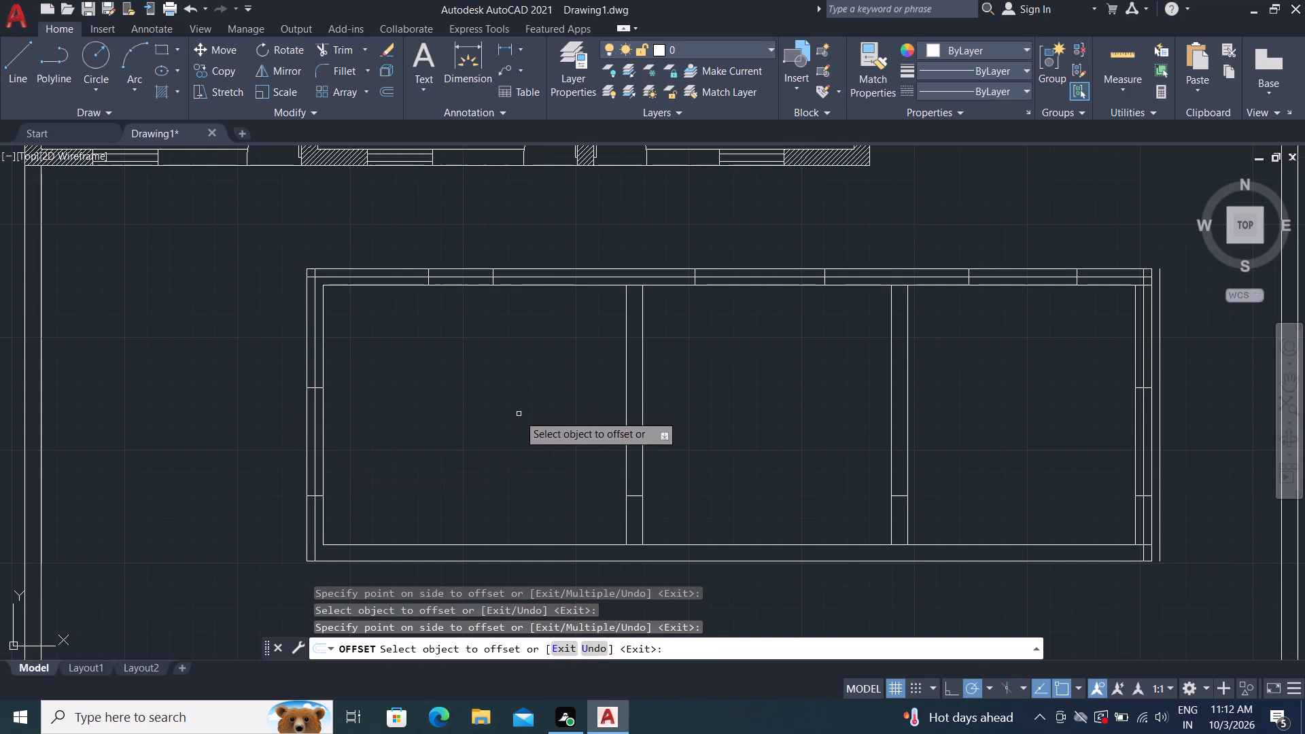
key(Escape)
Offset the centre lines of the block's left and upper walls 2" to each side.
text(O)
key(space)
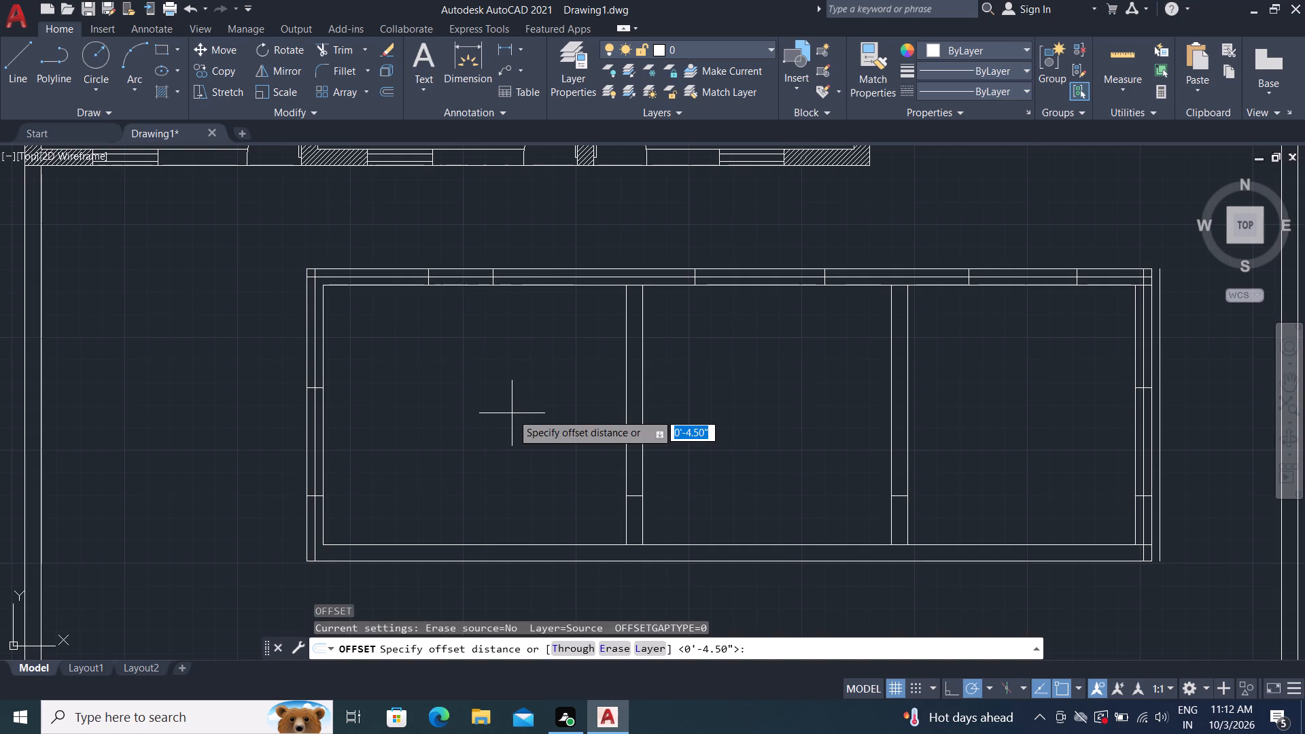
text(2")
key(Return)
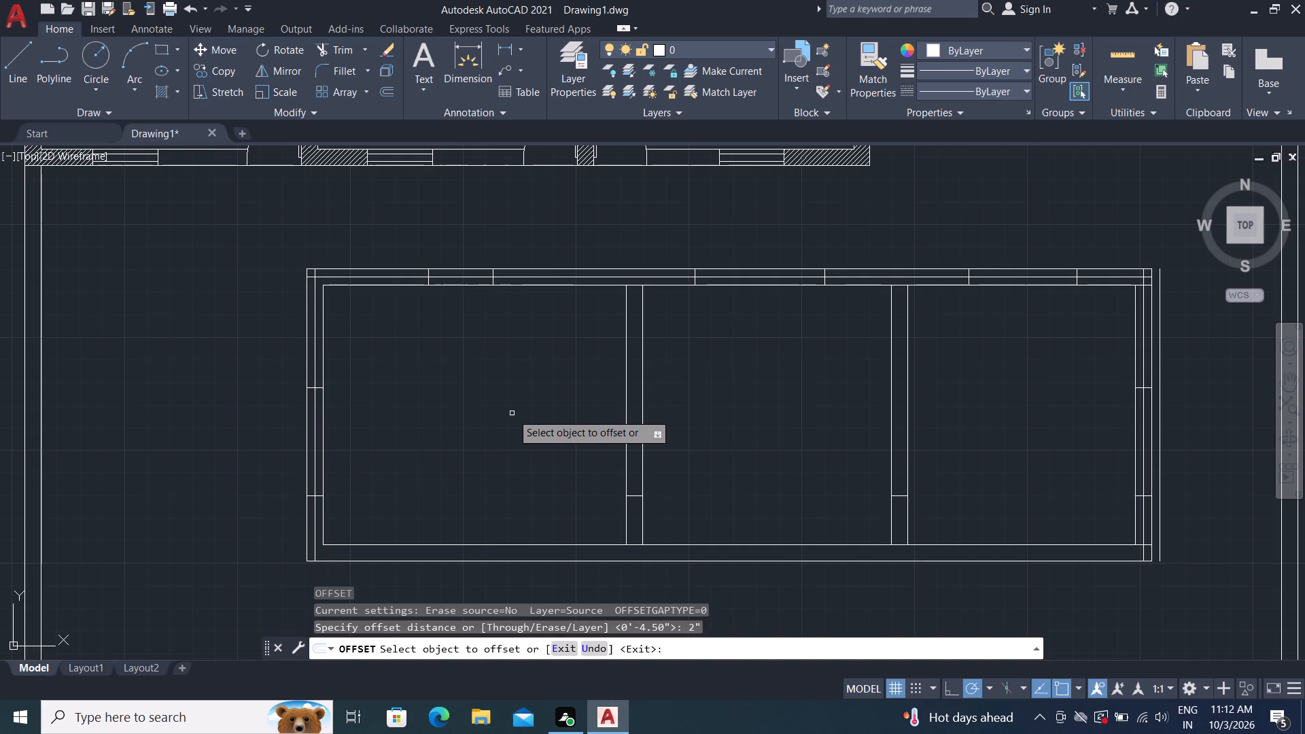
click(315, 349)
click(300, 348)
click(315, 349)
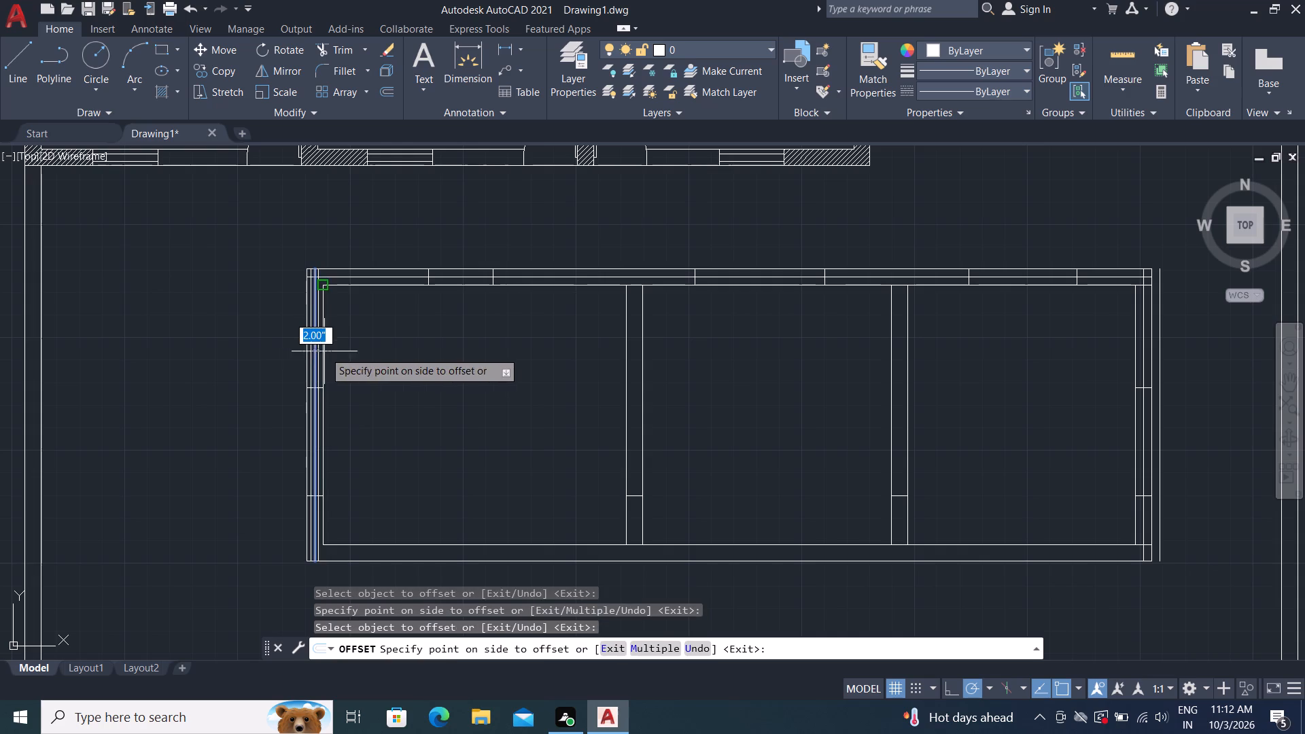
click(334, 356)
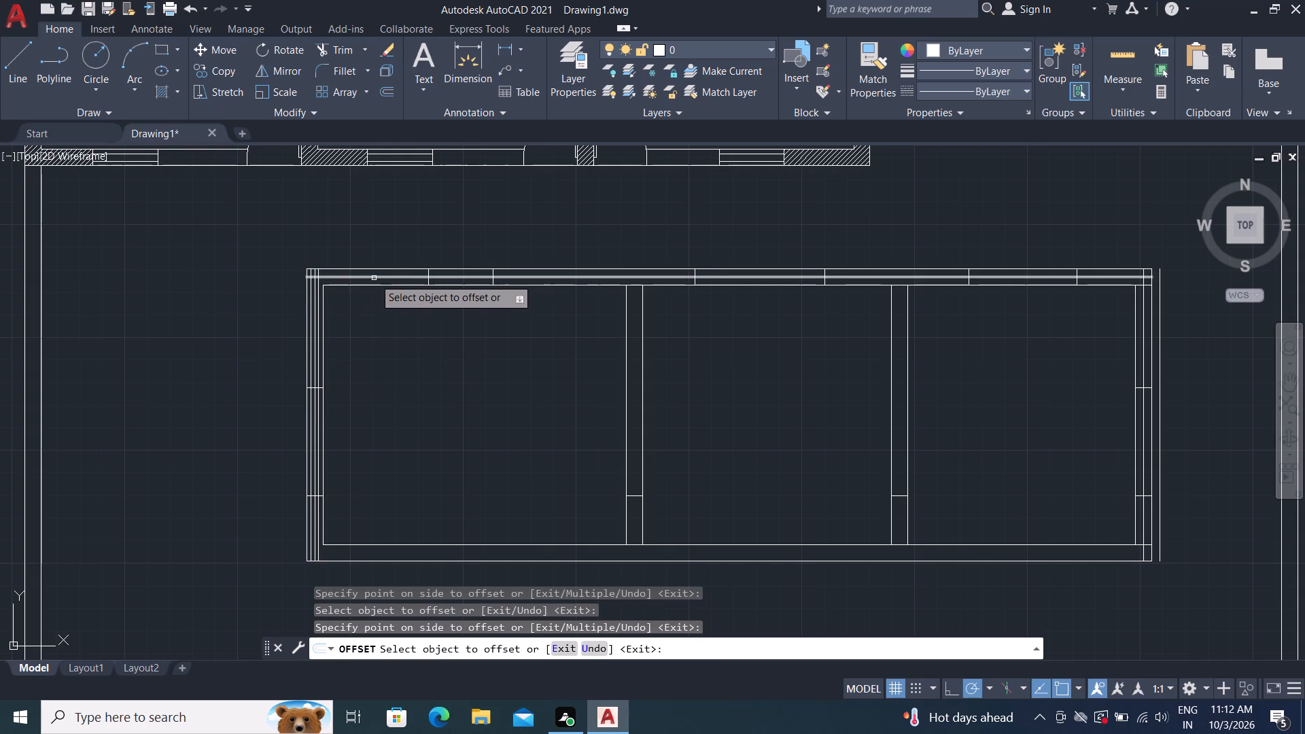
click(374, 278)
click(376, 268)
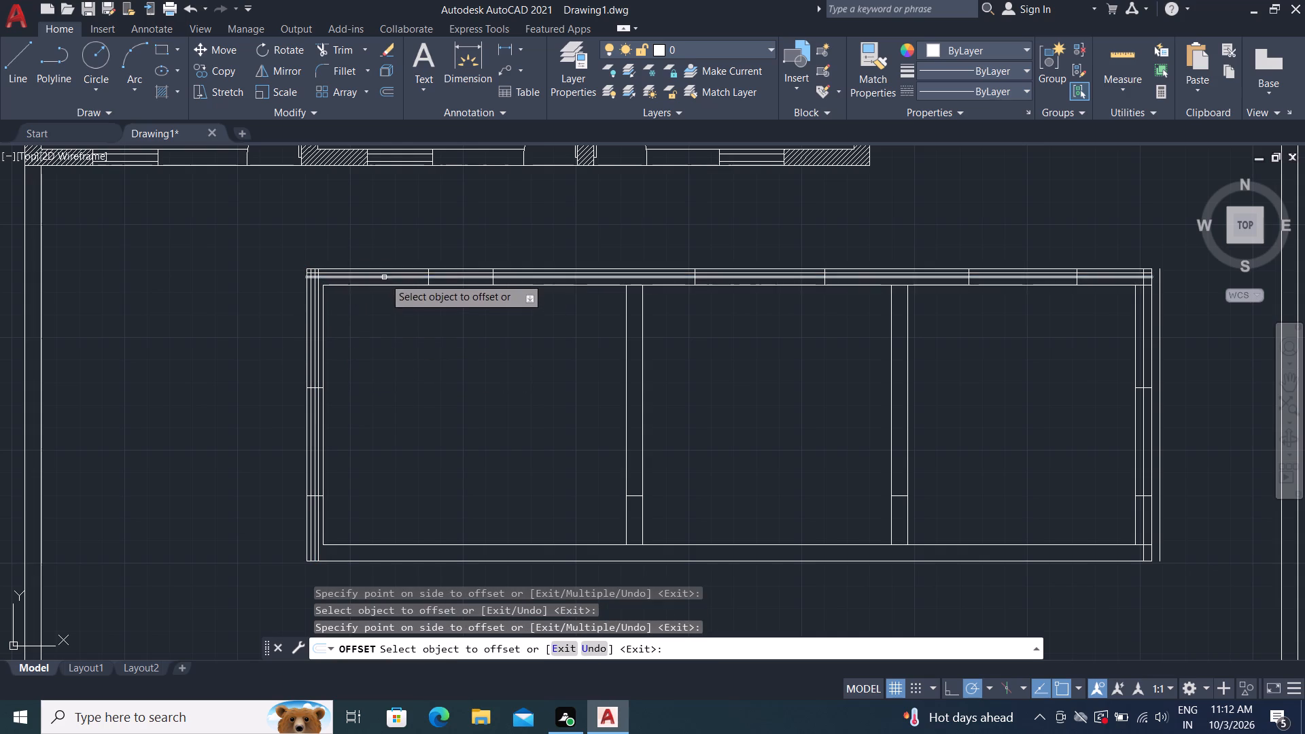
scroll(377, 287, up, 2)
click(382, 264)
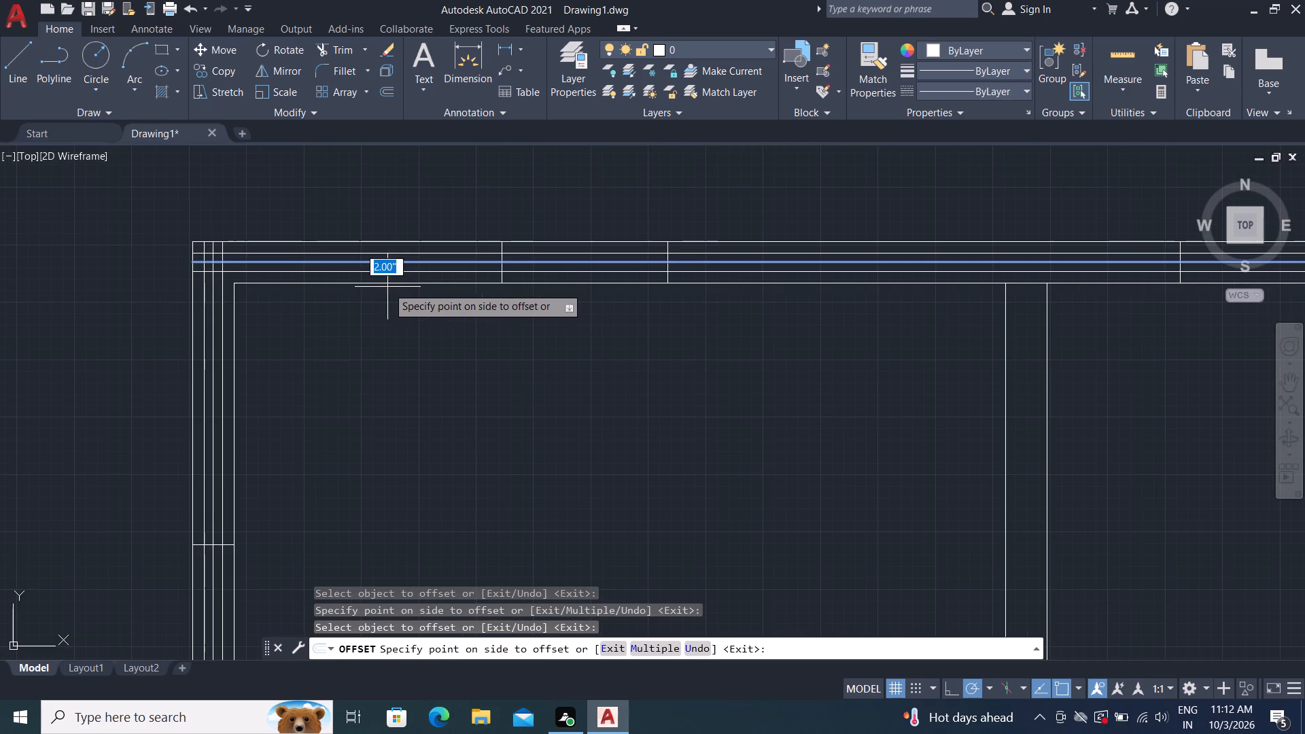
click(387, 288)
Offset the centre line of the block's right wall 2" to each side.
scroll(375, 325, down, 1)
middle_drag(604, 418, 143, 377)
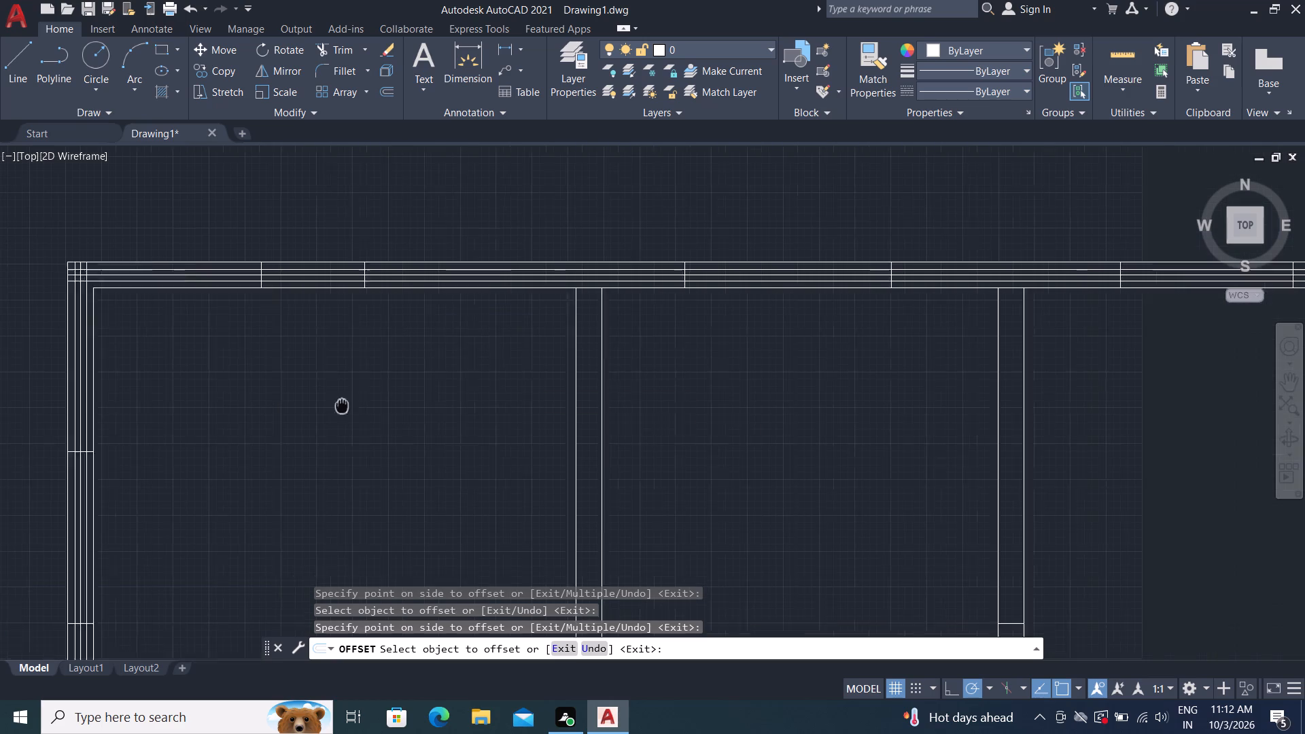
scroll(822, 315, down, 1)
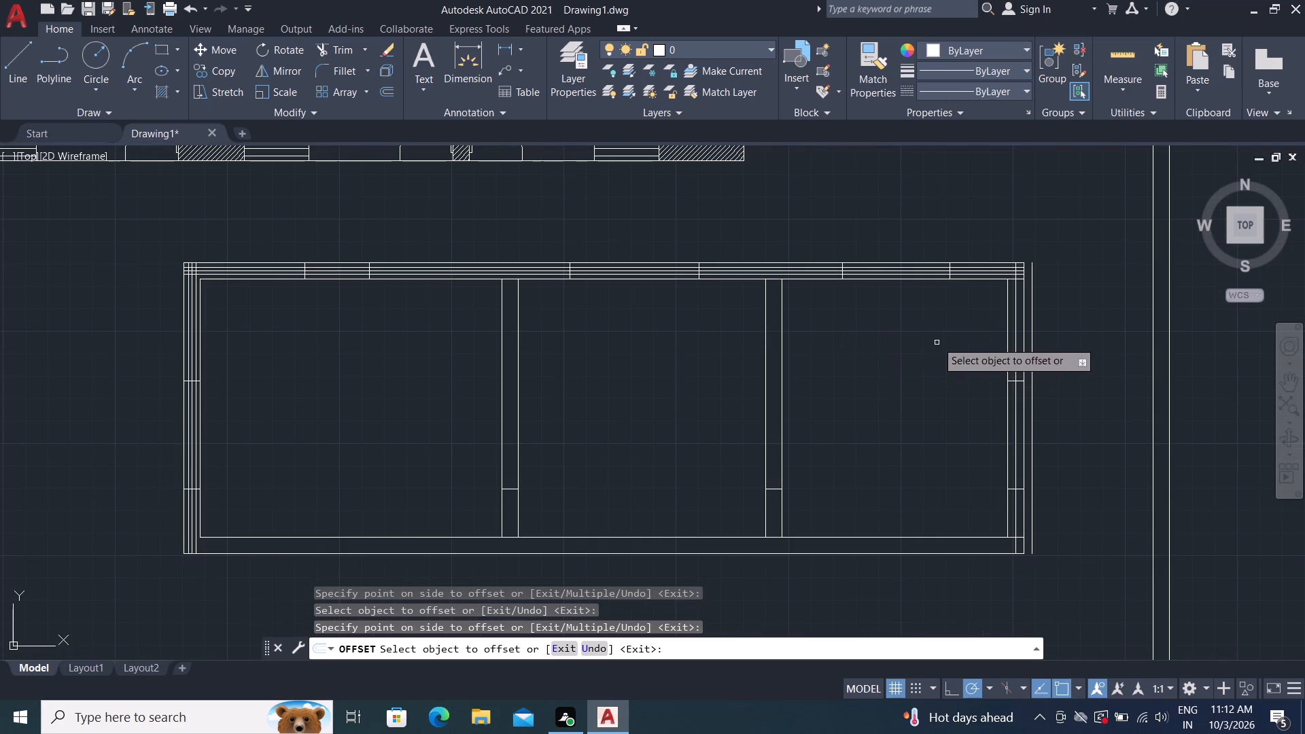
scroll(996, 315, up, 2)
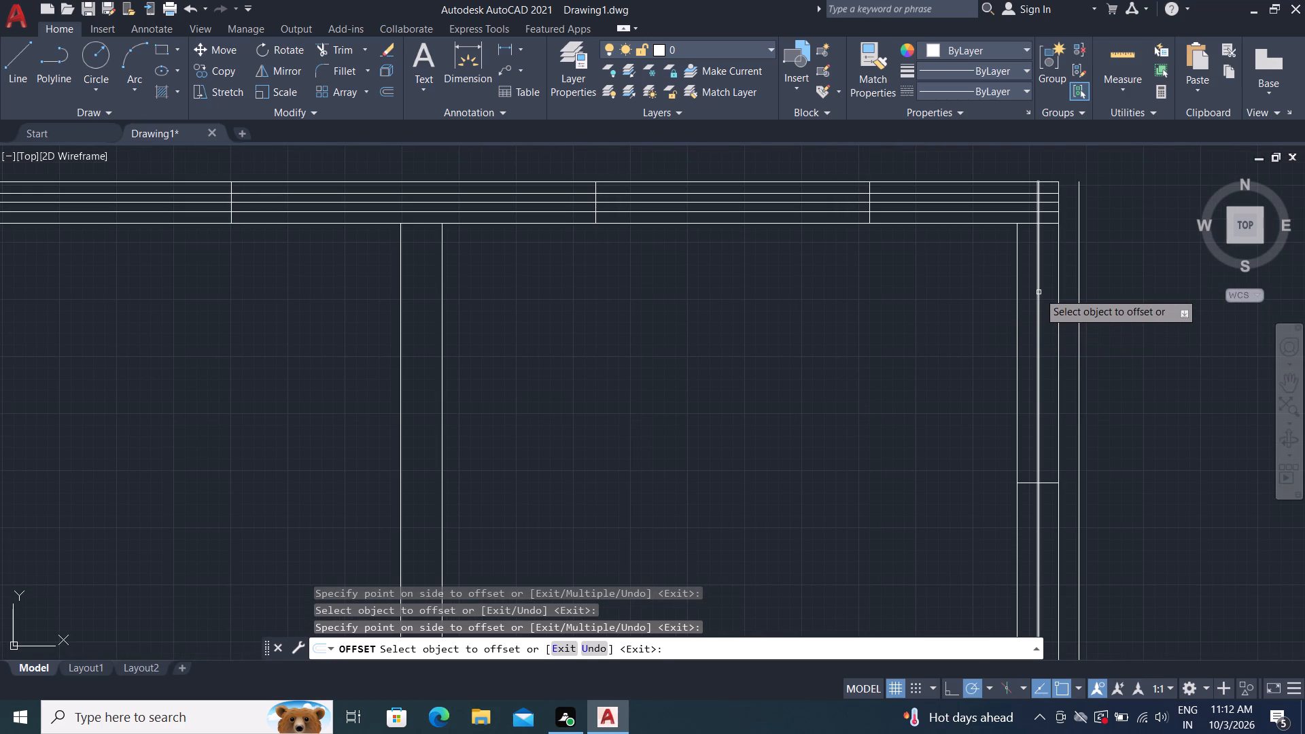
click(1039, 292)
click(1034, 296)
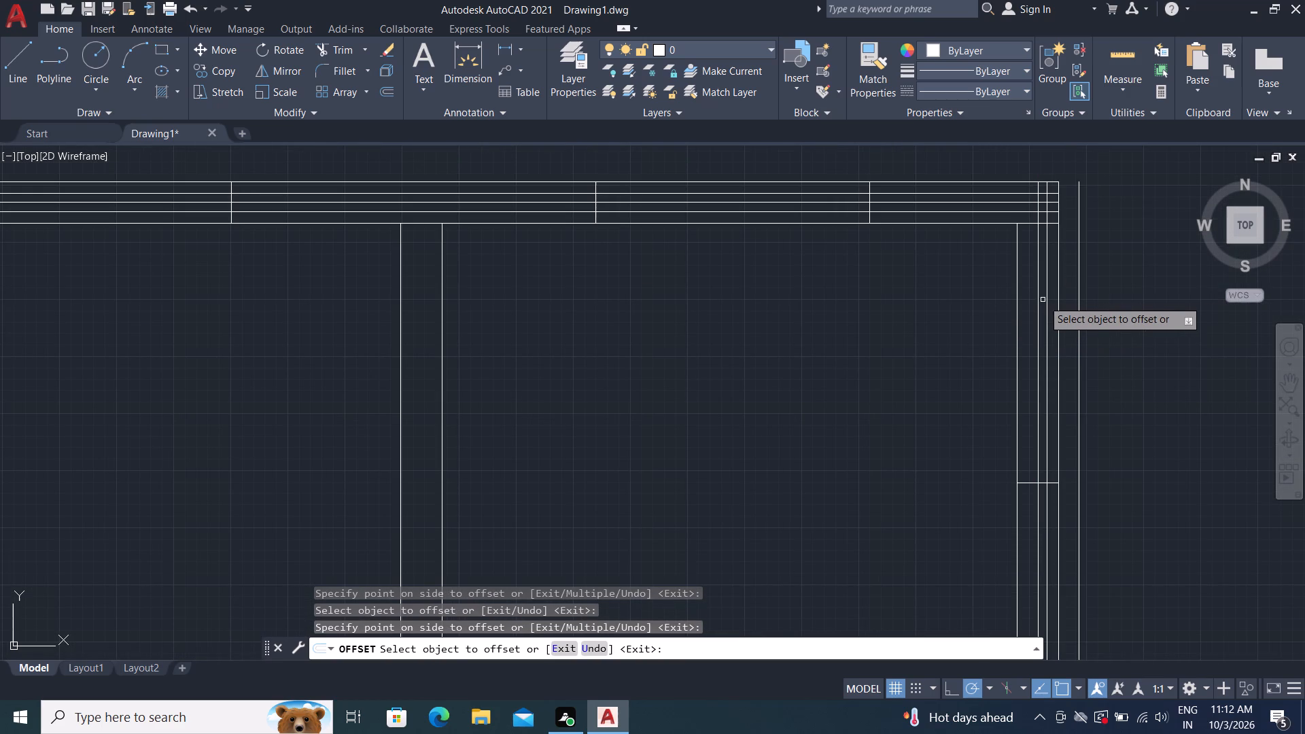
click(1040, 298)
click(1030, 299)
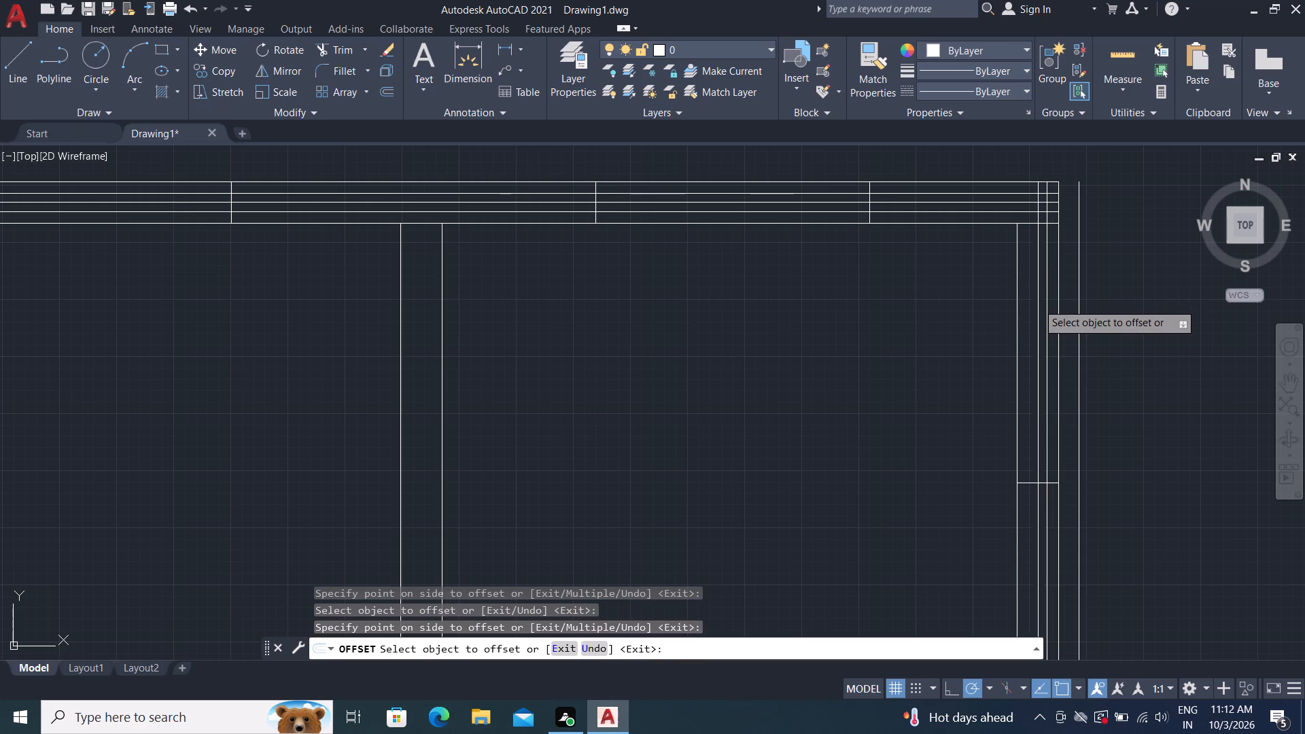
click(1037, 303)
click(1025, 306)
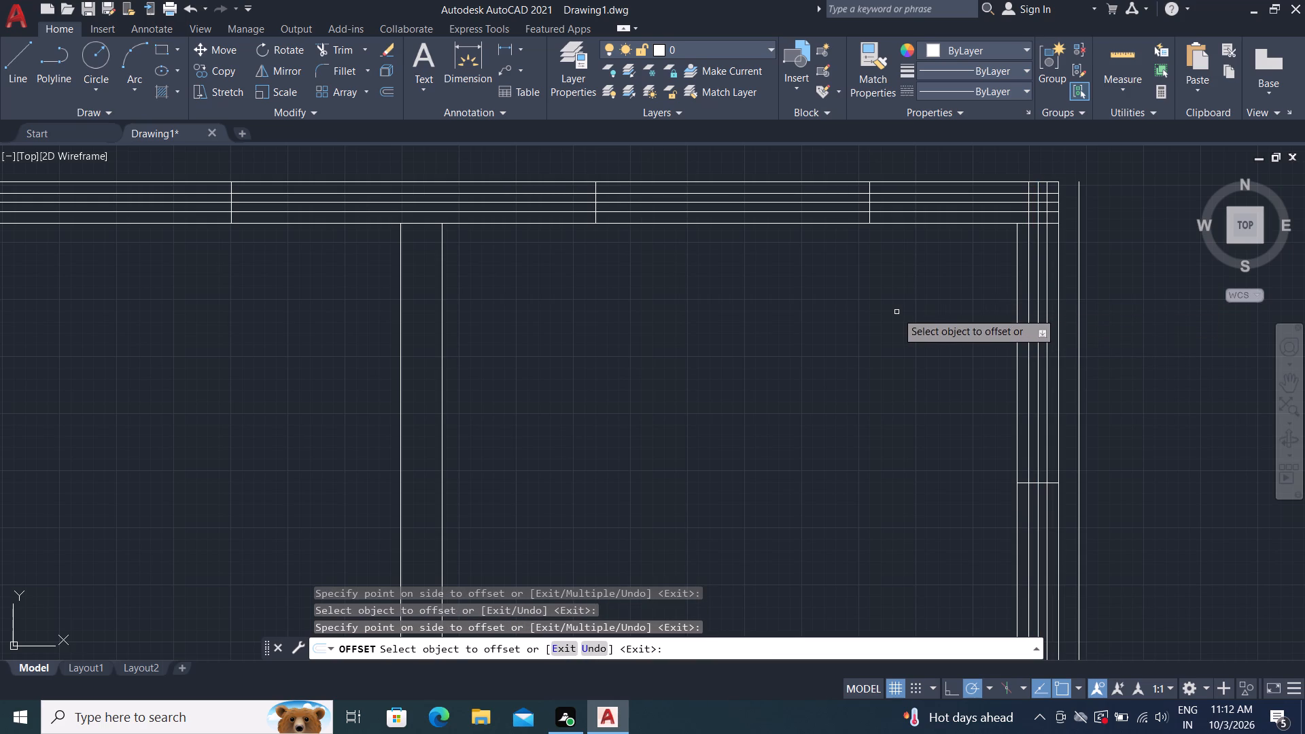
key(Escape)
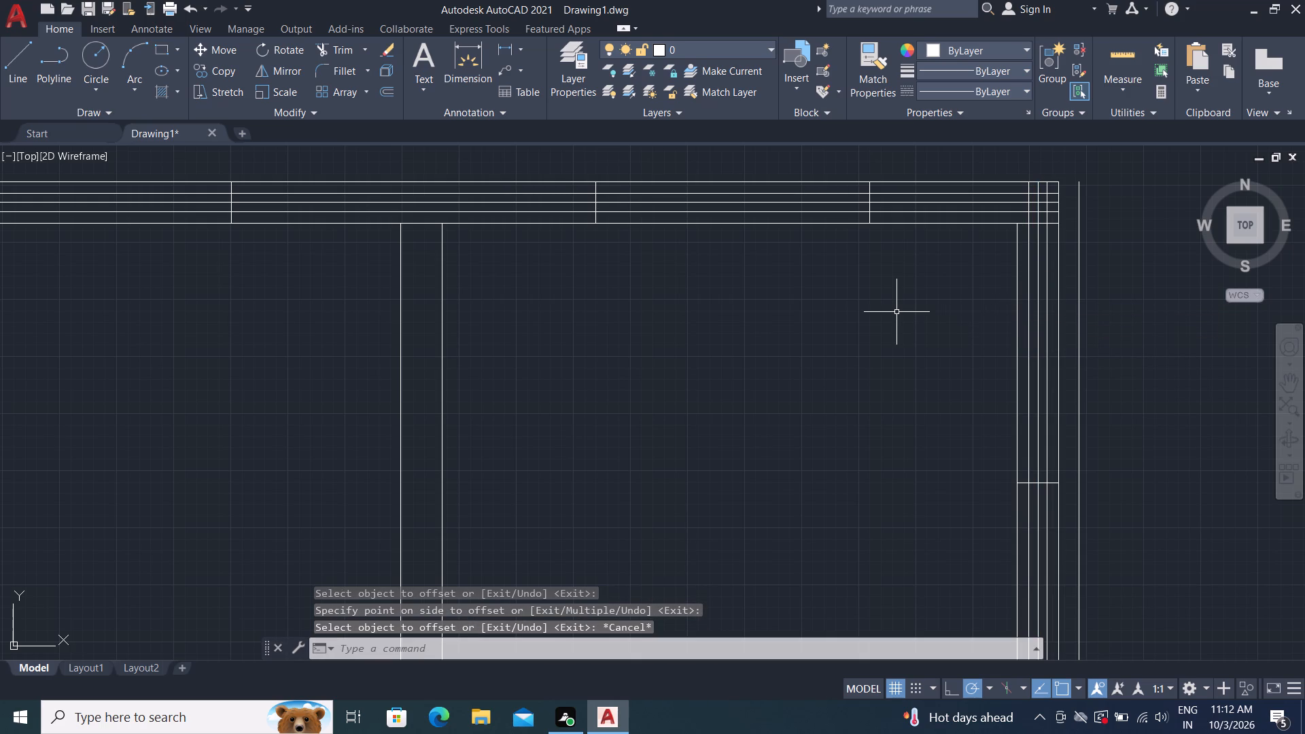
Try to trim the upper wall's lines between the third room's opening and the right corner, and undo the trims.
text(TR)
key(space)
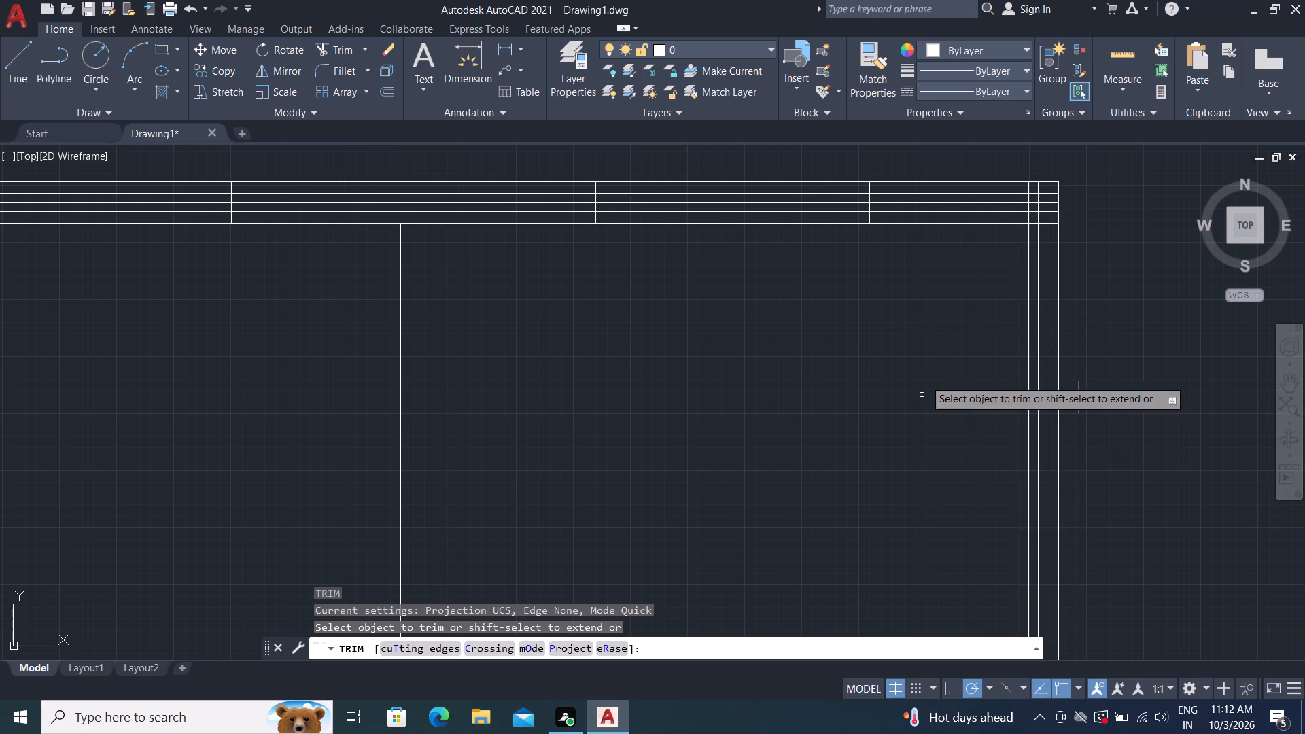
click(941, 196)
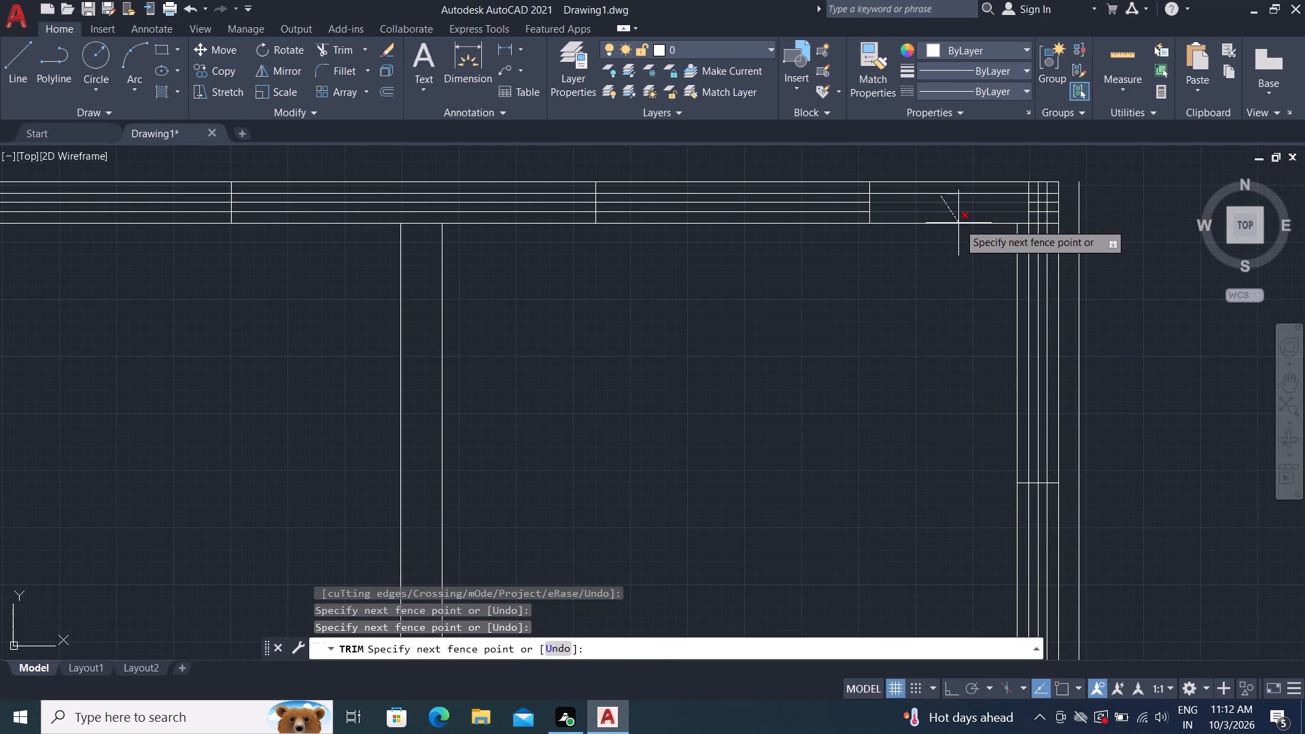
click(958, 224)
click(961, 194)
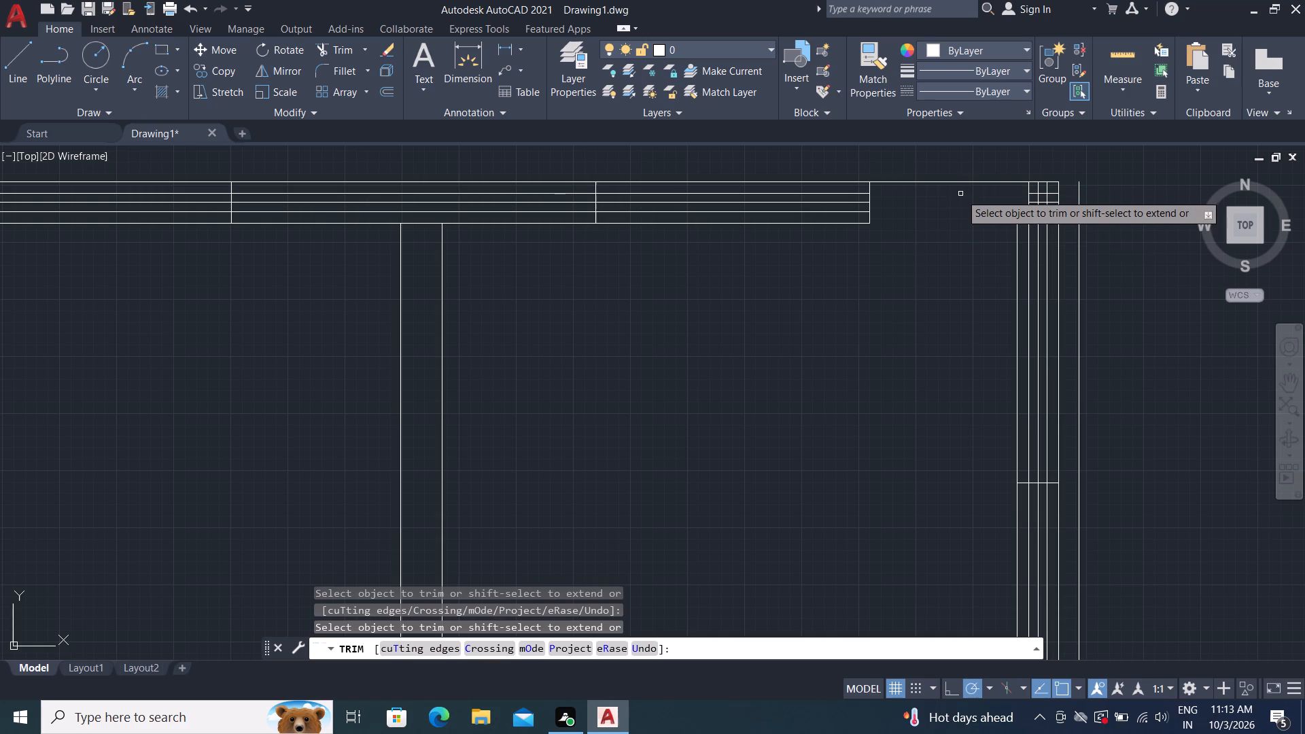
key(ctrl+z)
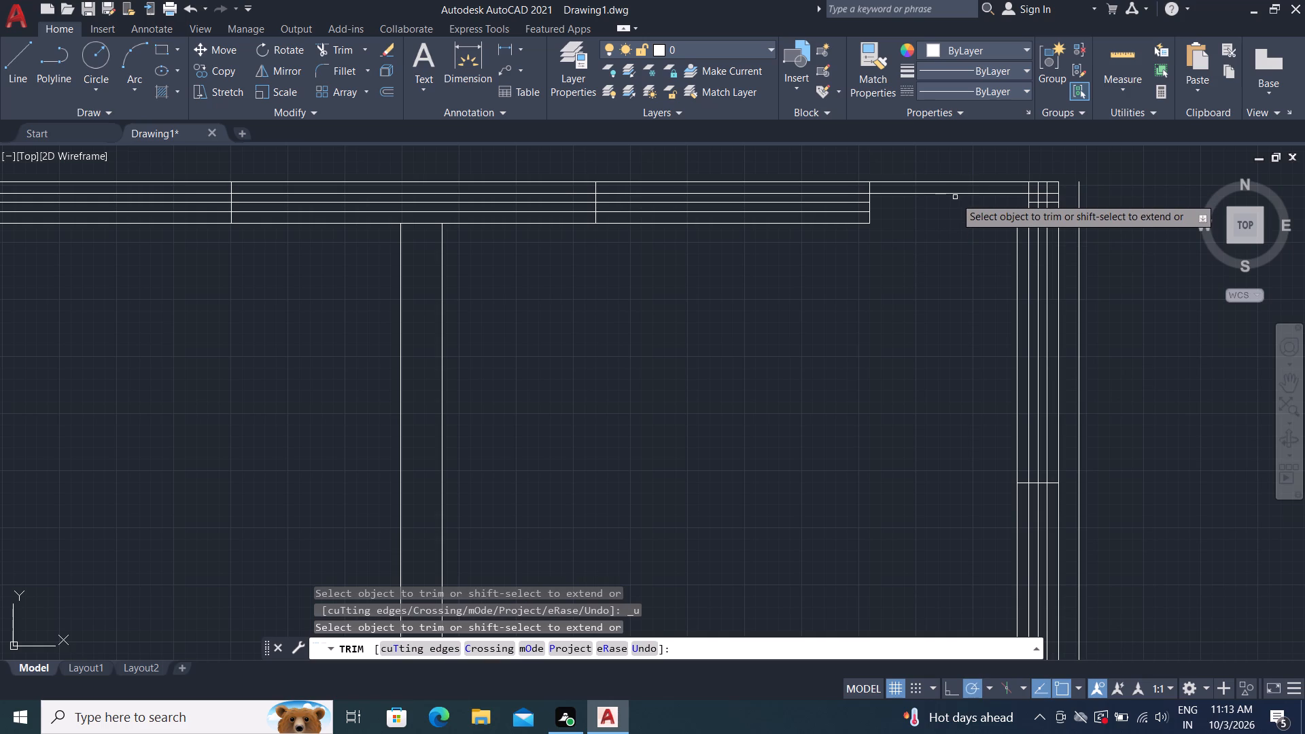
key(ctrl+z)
Trim the upper wall's three middle lines between the third room's opening and the right wall's middle lines.
click(950, 196)
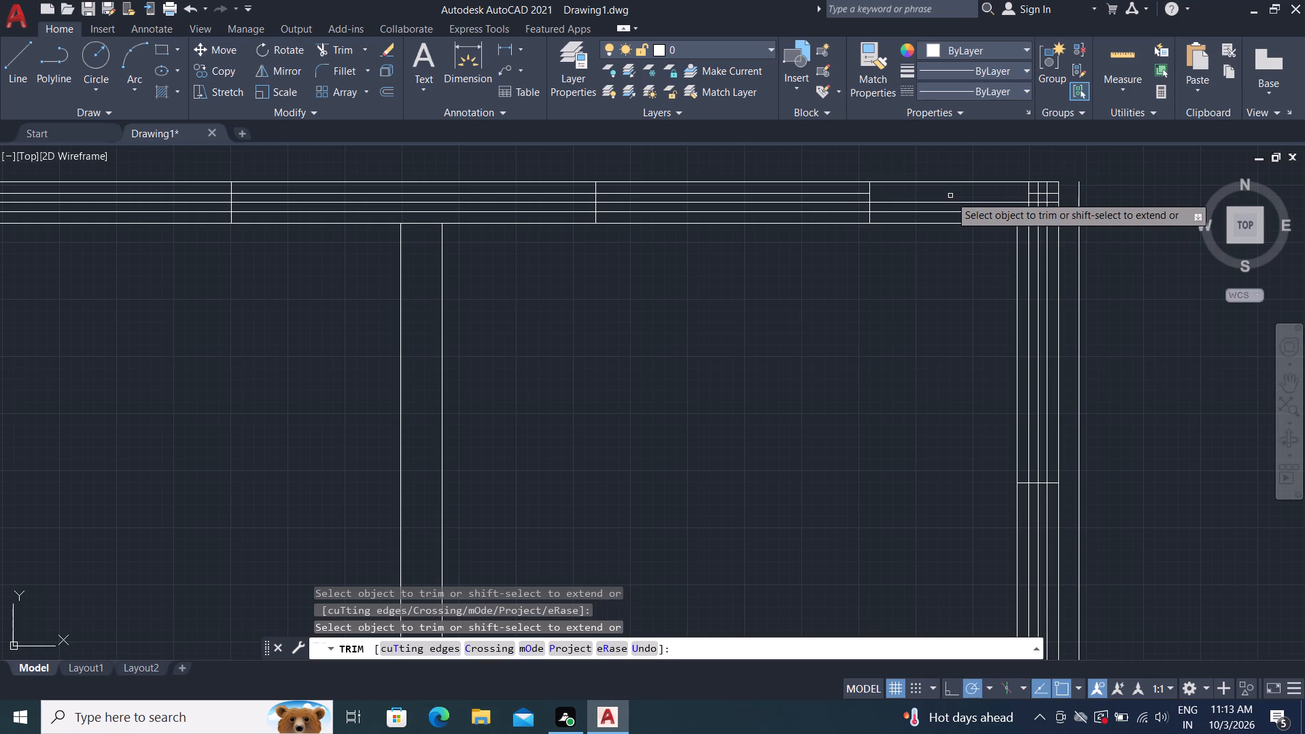
click(952, 201)
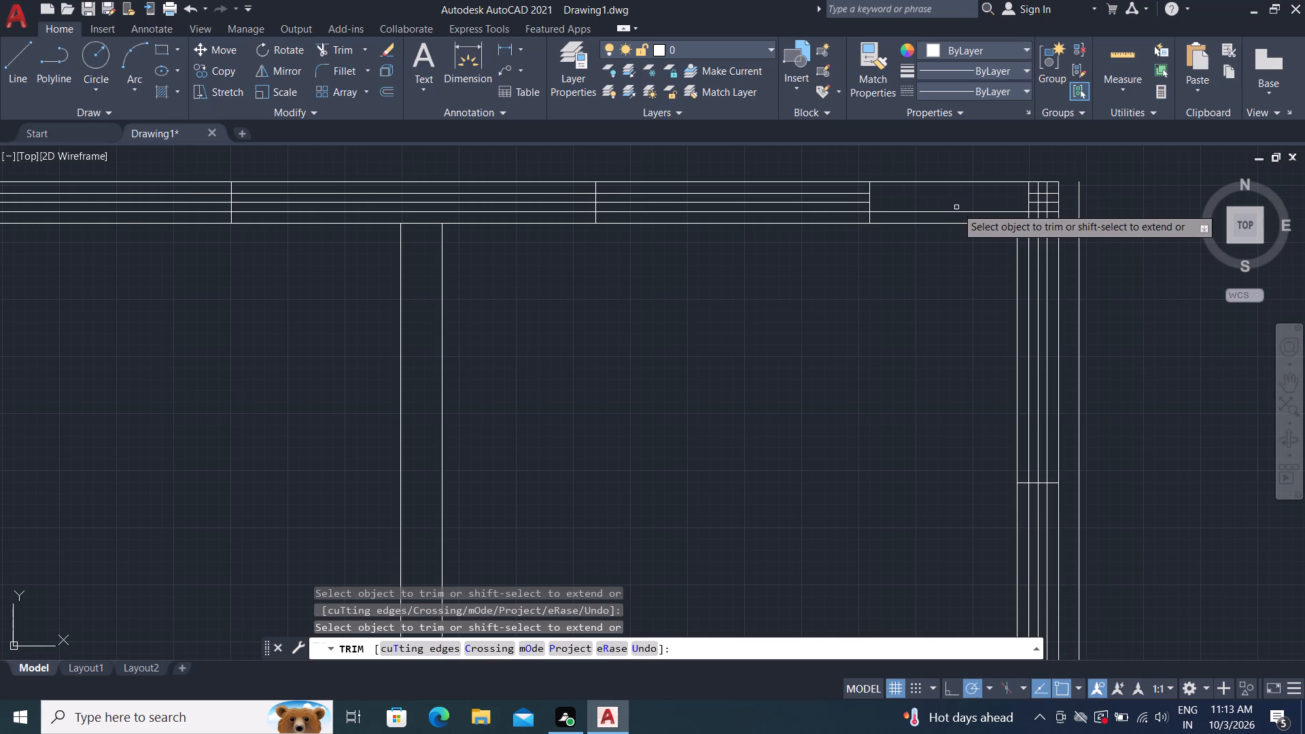
click(956, 211)
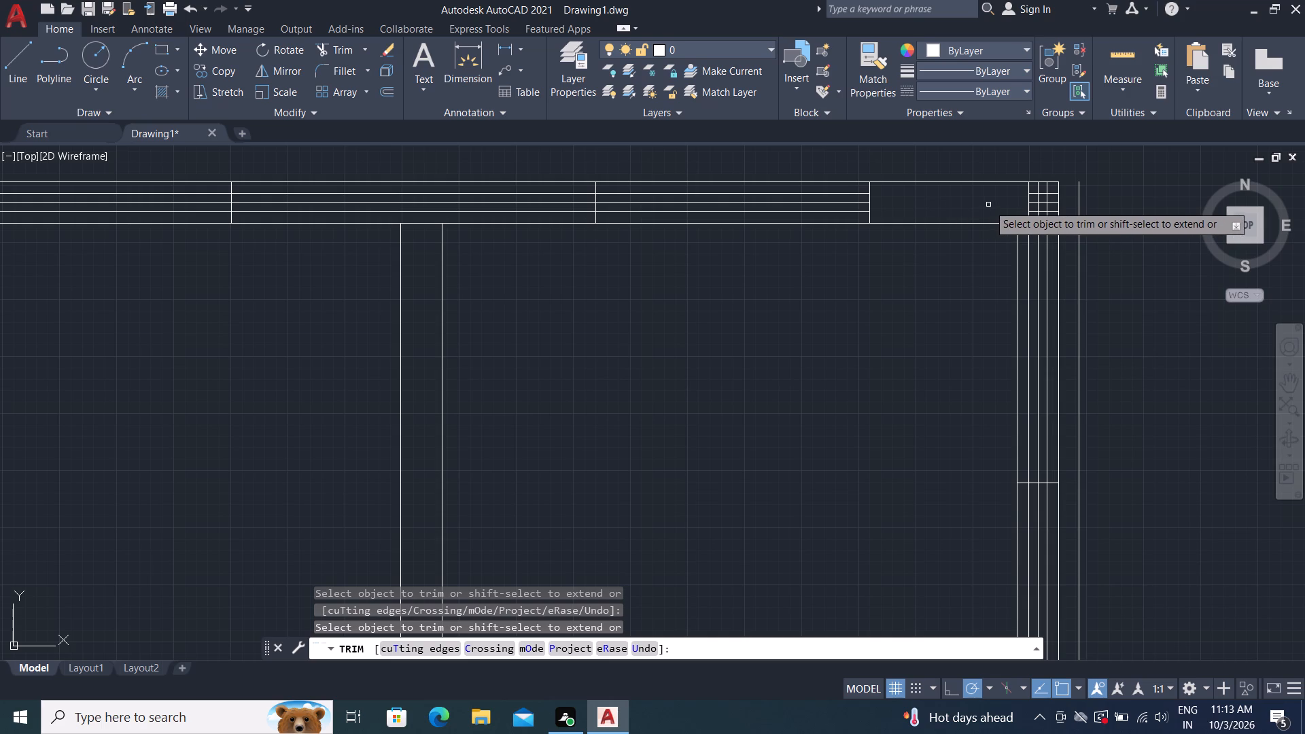
Trim the crossing middle lines of the upper and right walls out of the block's upper-right corner.
scroll(1062, 203, up, 2)
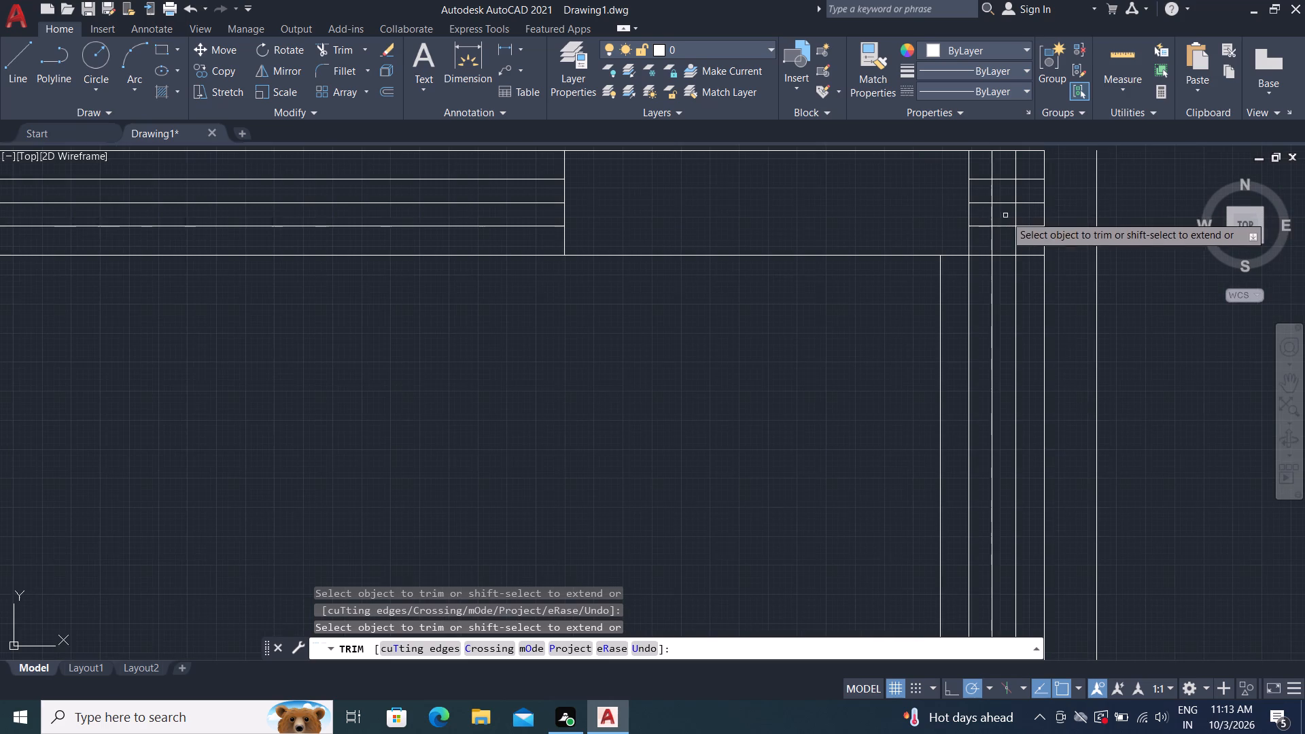
middle_drag(1003, 215, 988, 293)
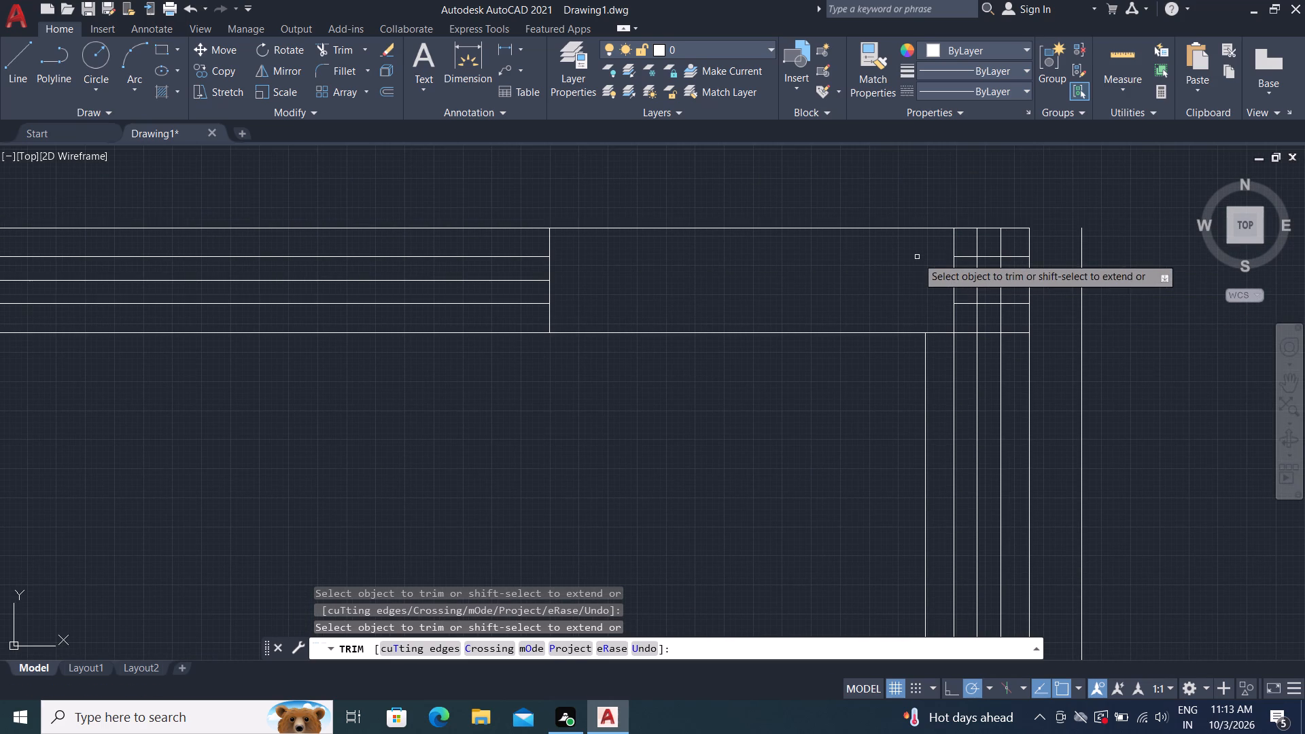
click(917, 257)
click(1001, 249)
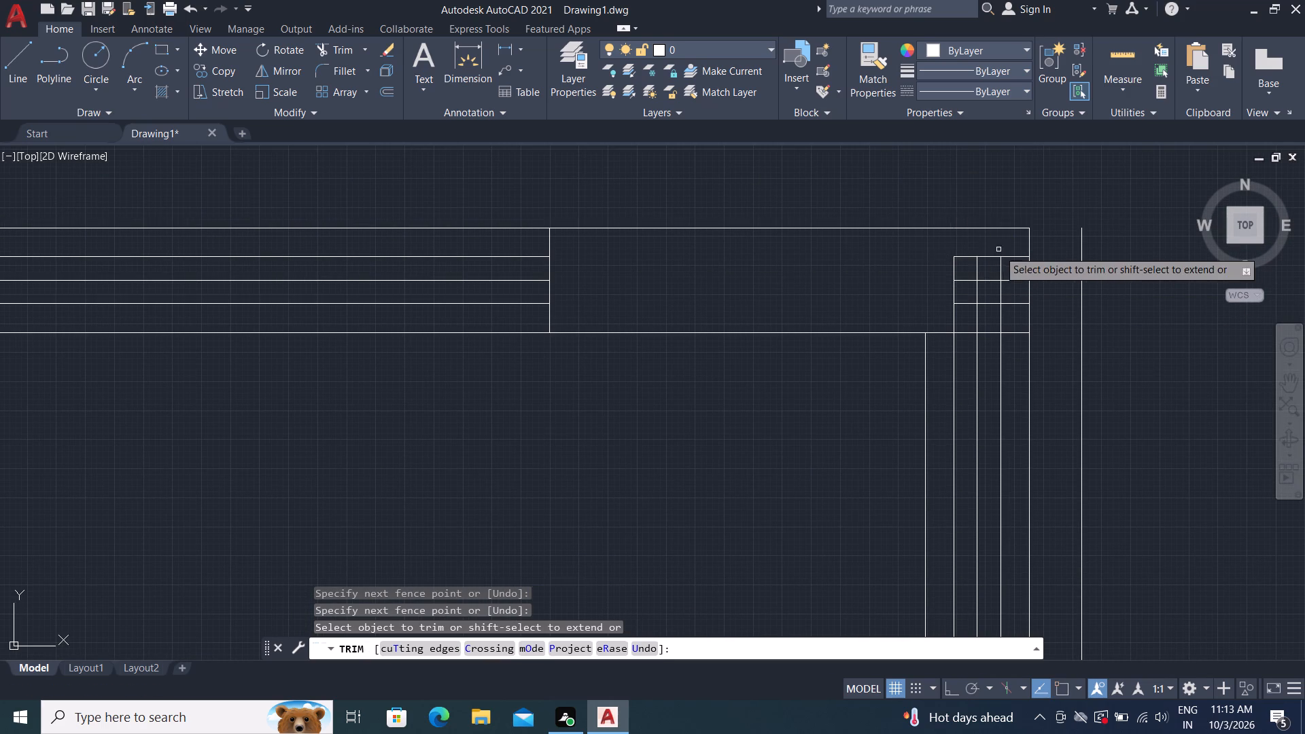
click(929, 277)
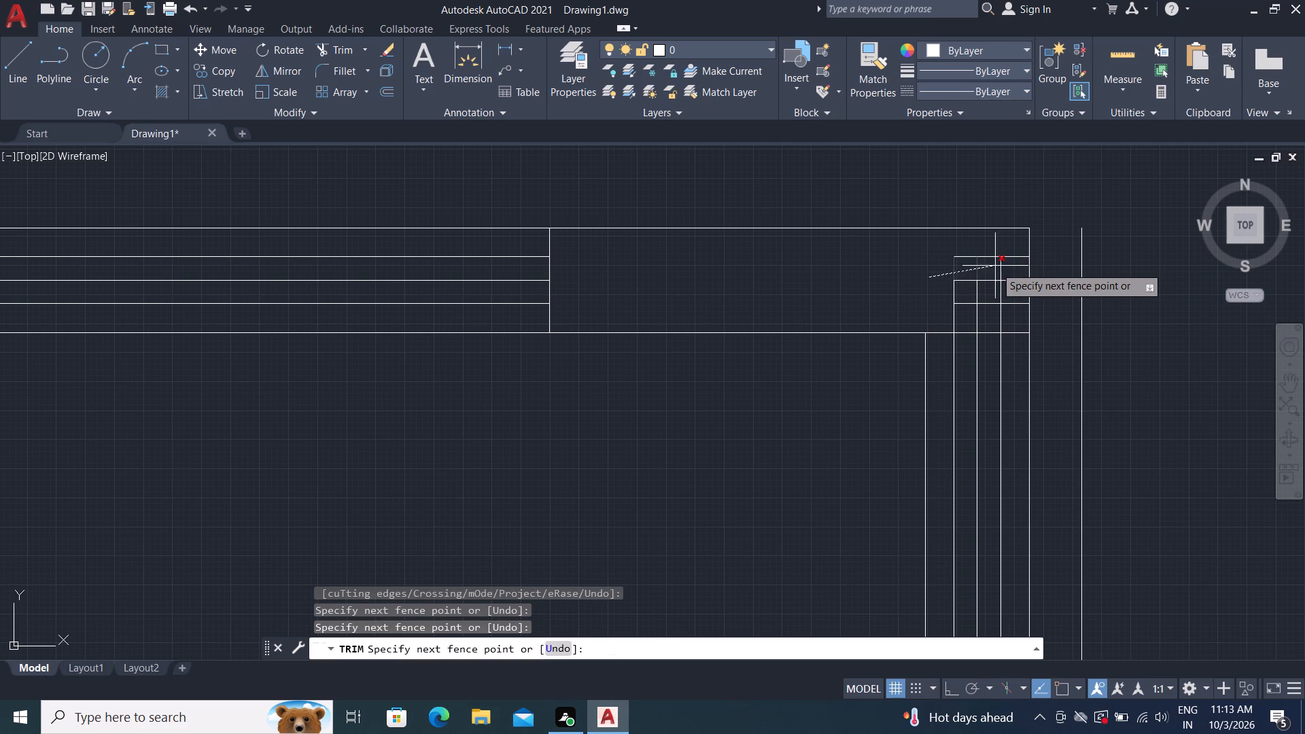
click(1006, 273)
drag(941, 294, 956, 287)
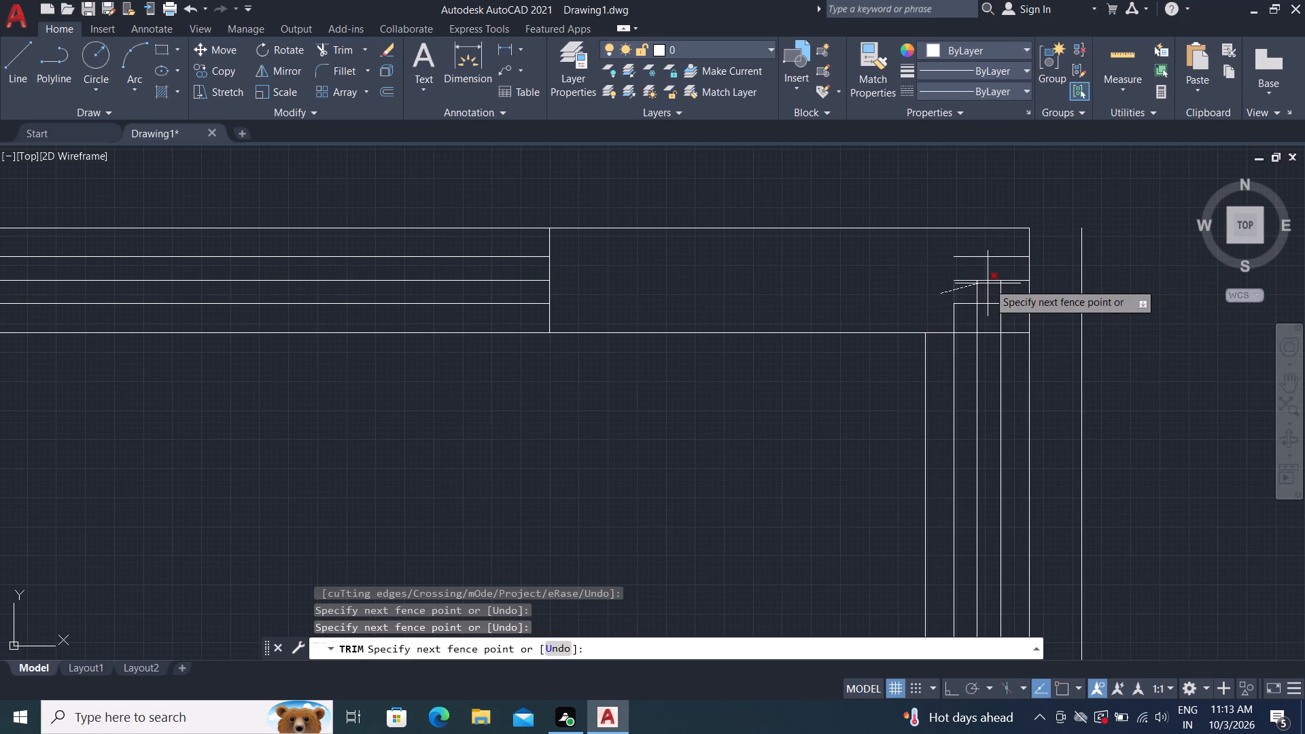
click(999, 298)
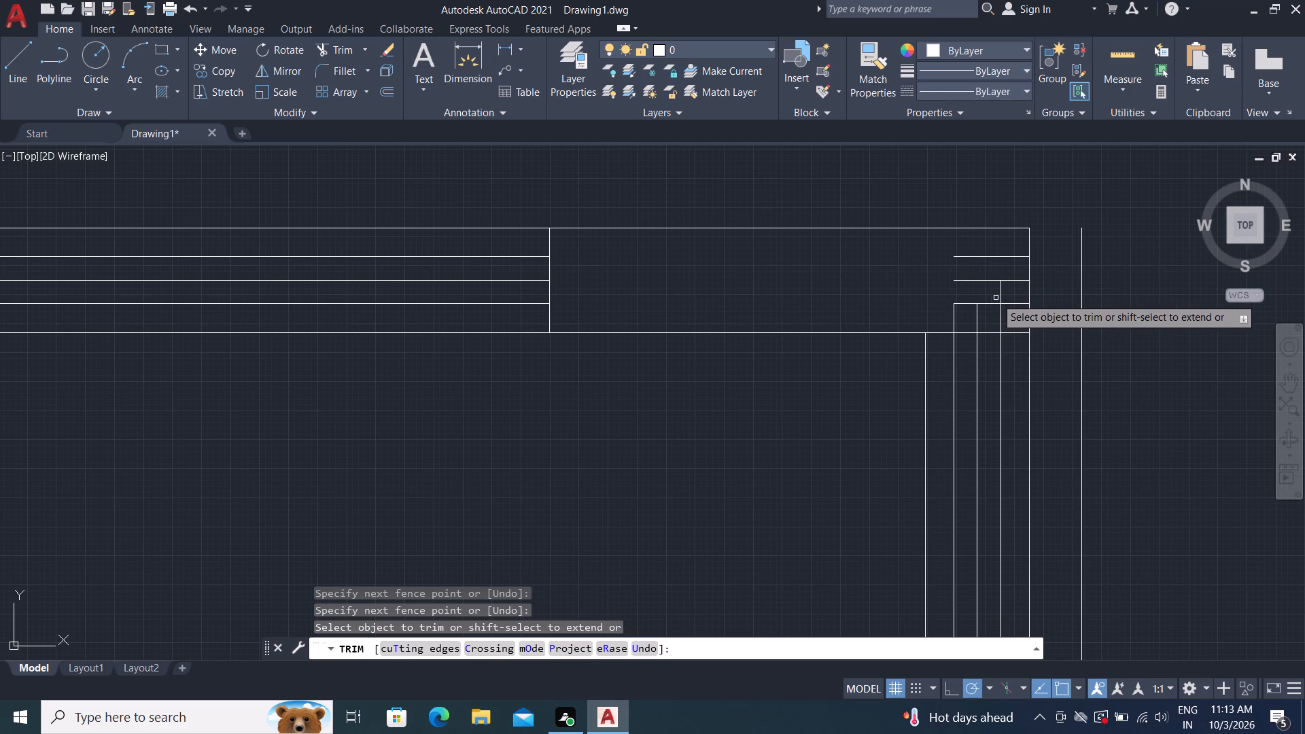
click(939, 311)
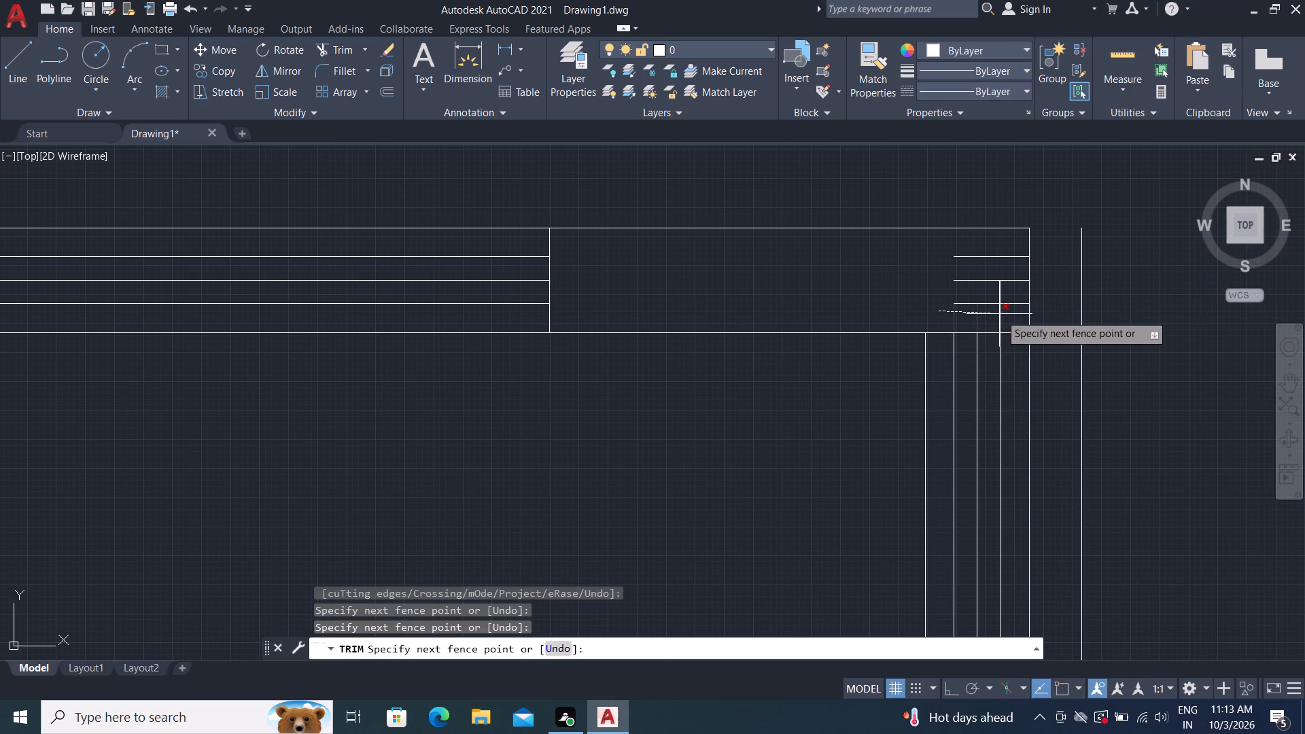
click(1005, 314)
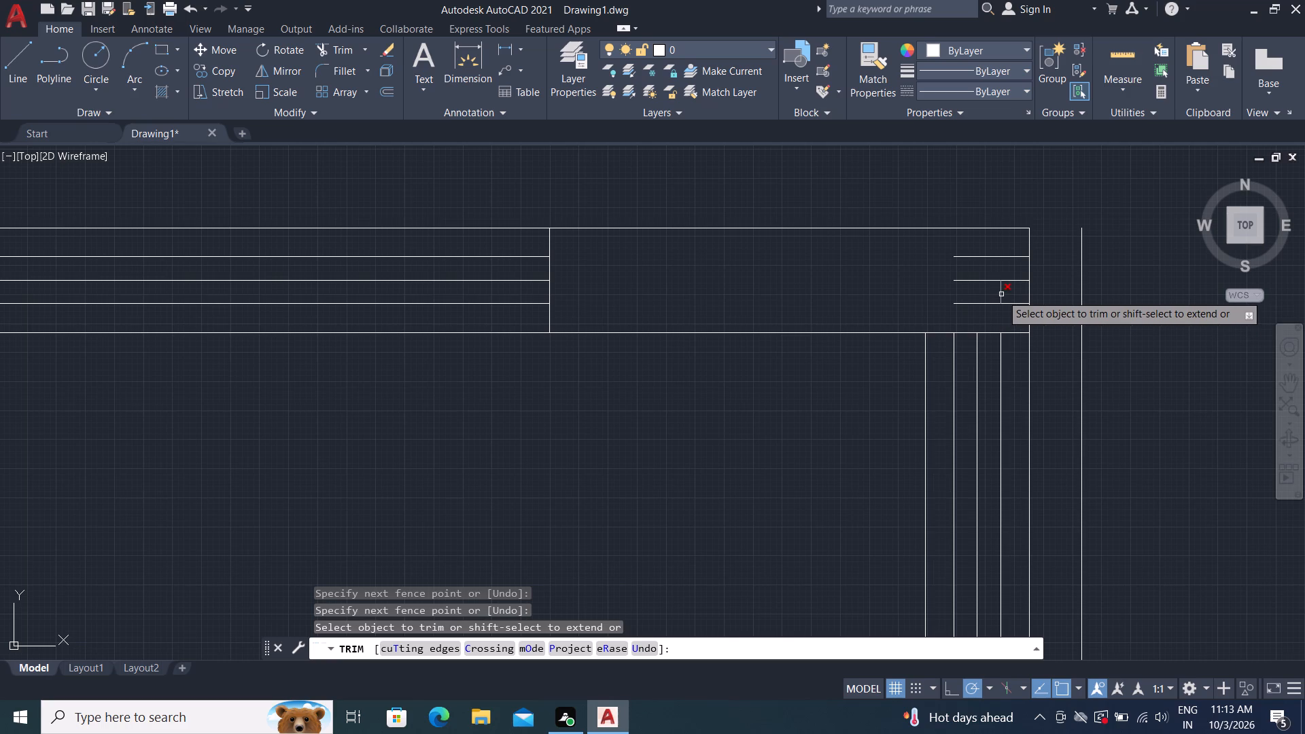
click(1001, 294)
click(999, 294)
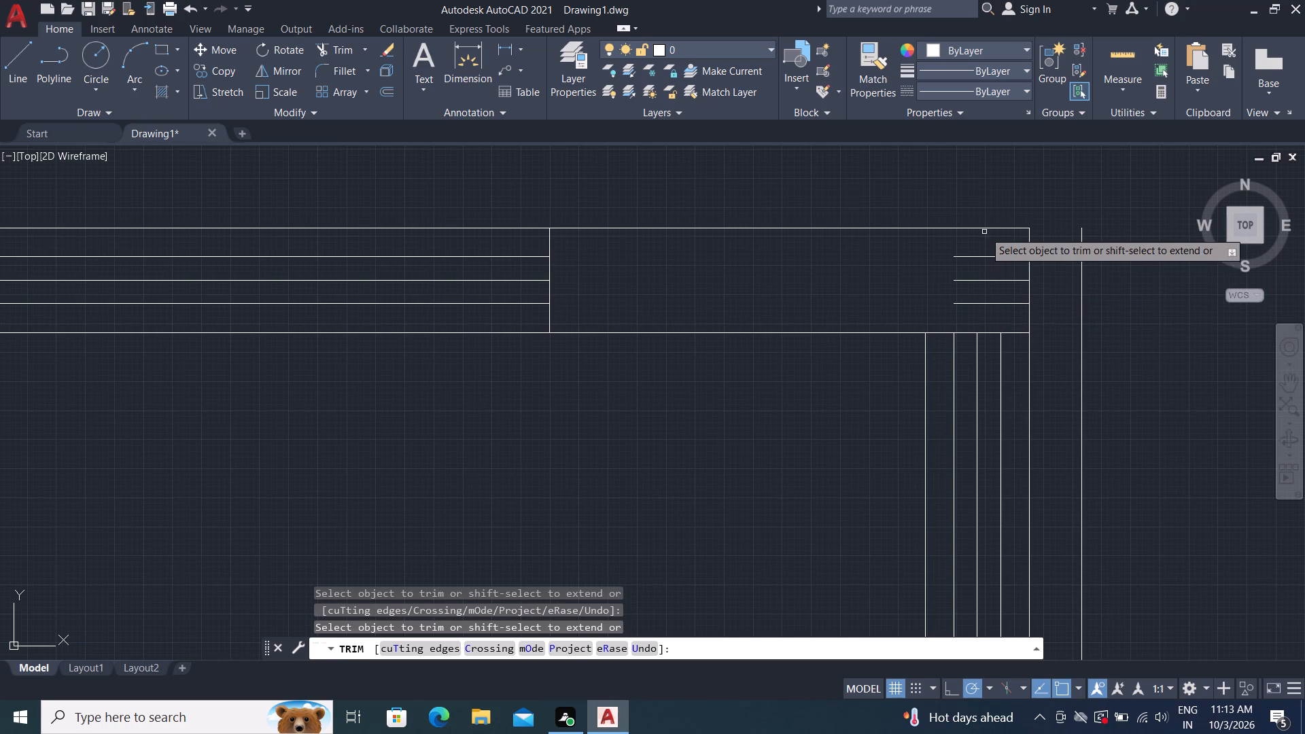
click(990, 239)
click(992, 311)
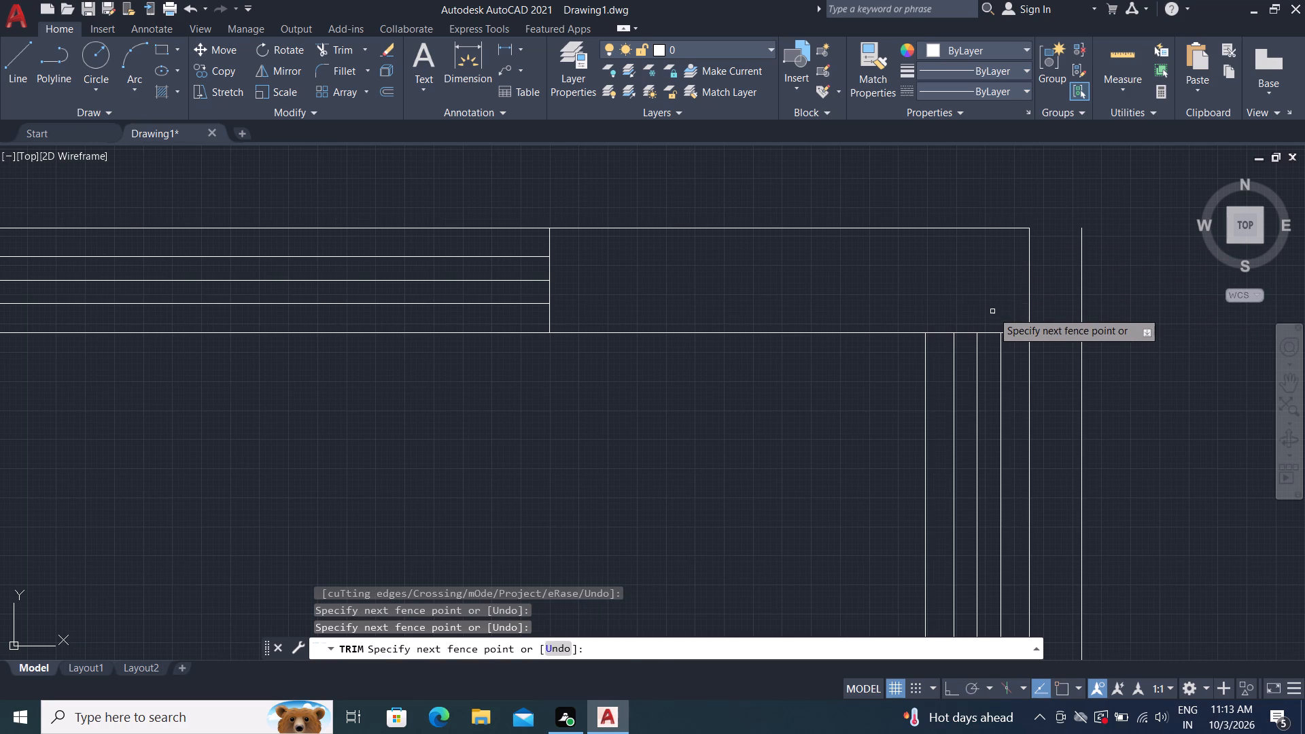
Trim the right wall's three middle lines between the upper-right corner and the wall's window opening.
scroll(945, 292, down, 1)
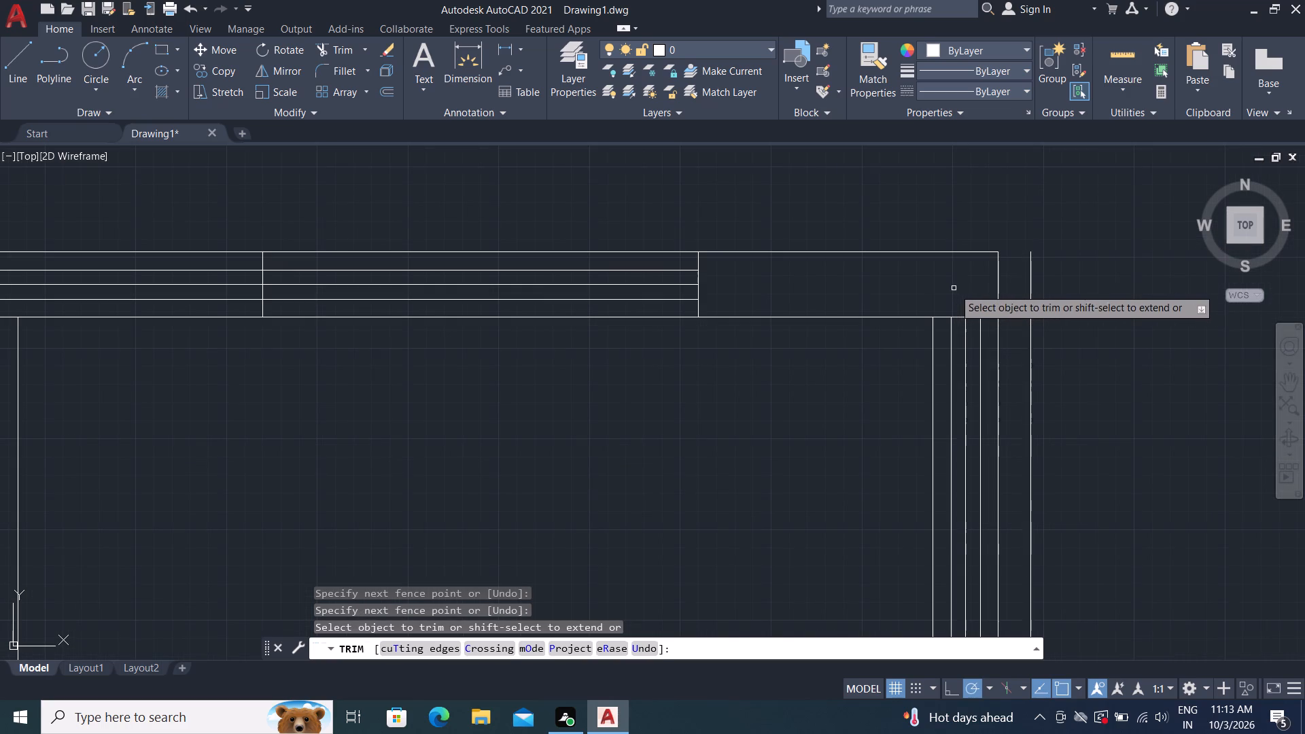
middle_drag(954, 288, 880, 211)
scroll(897, 338, down, 2)
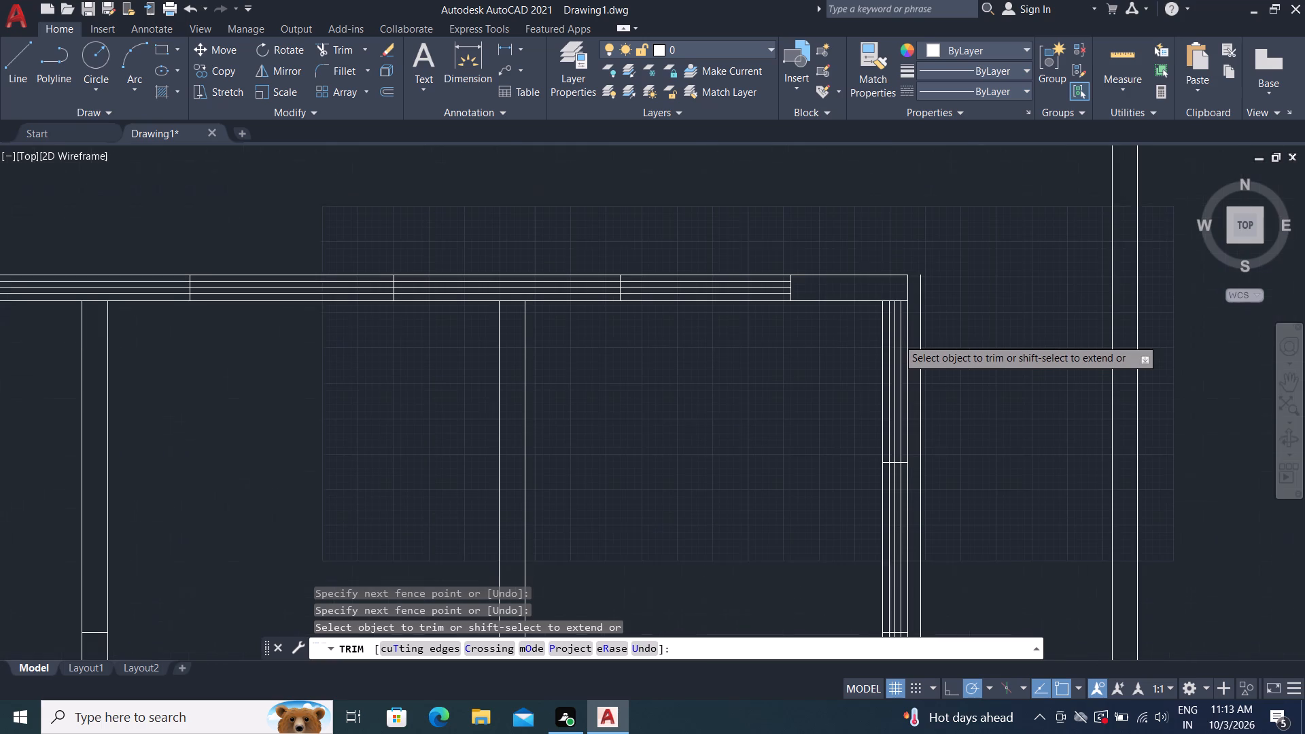
middle_drag(890, 338, 880, 282)
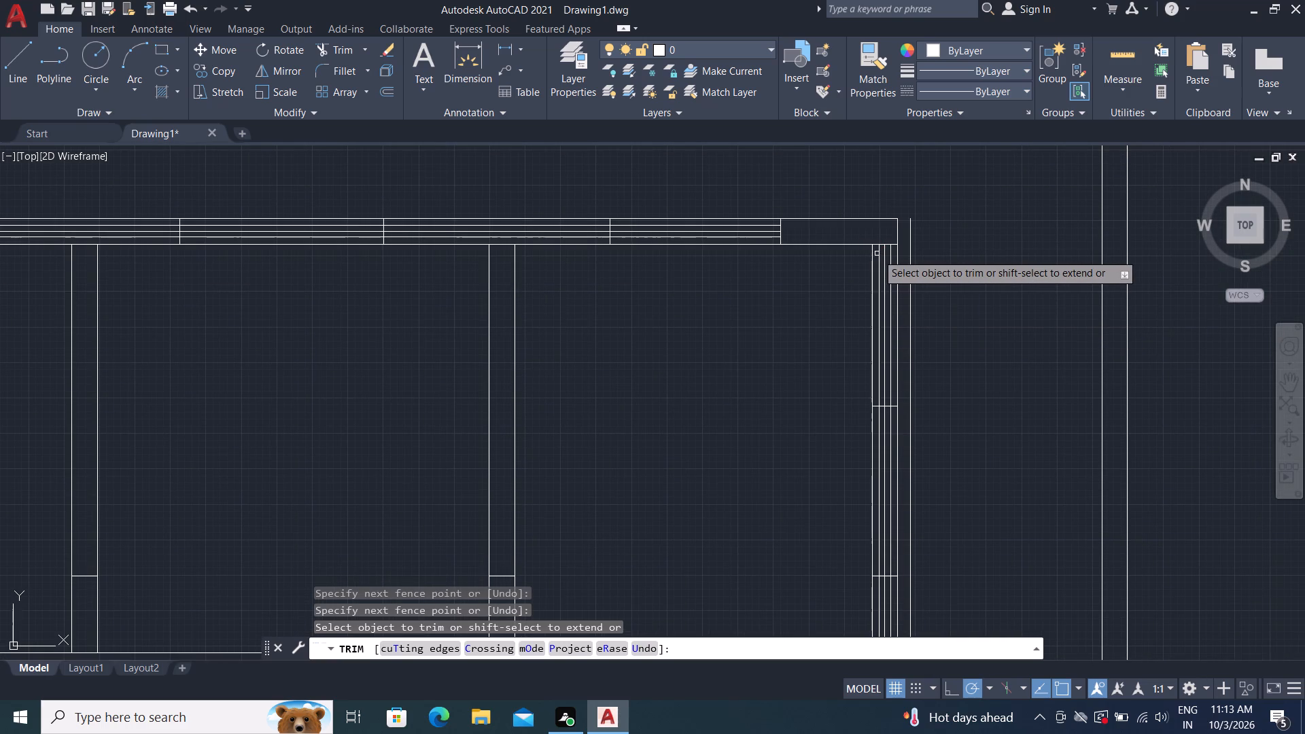
click(879, 255)
click(888, 262)
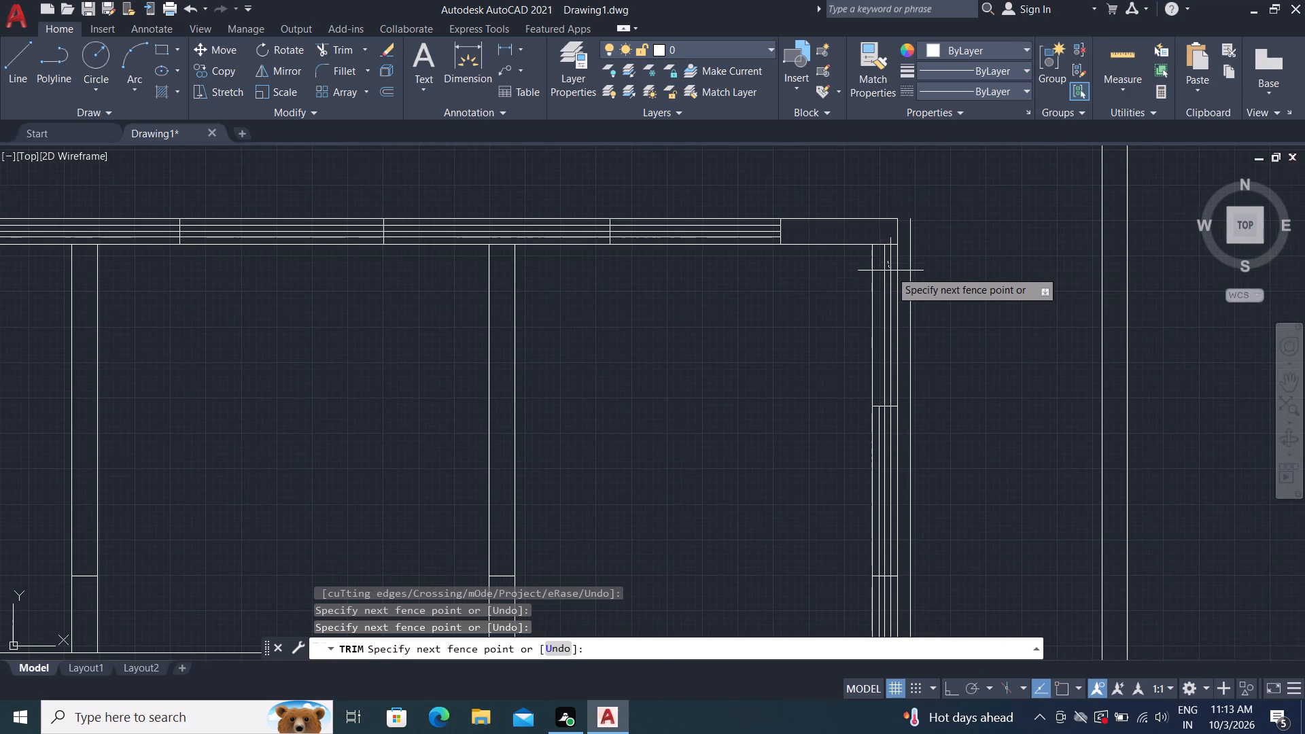
click(884, 273)
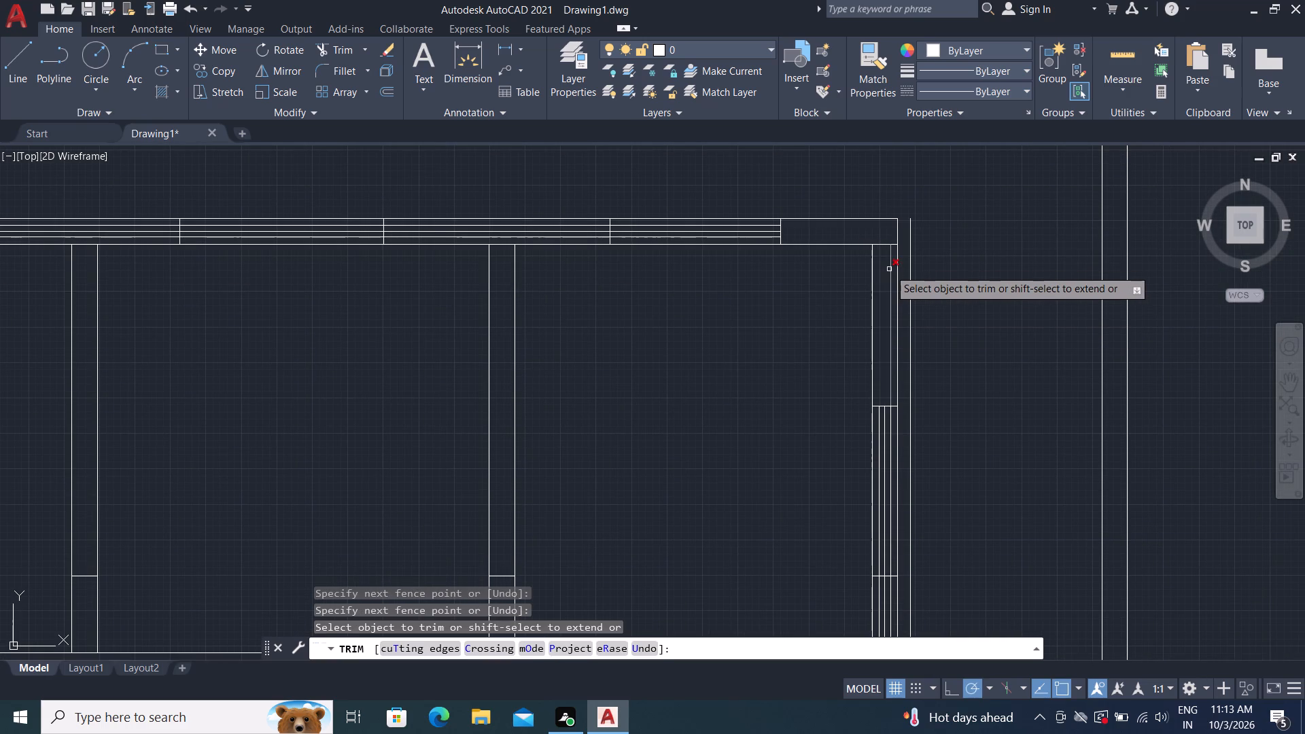
click(891, 269)
click(886, 269)
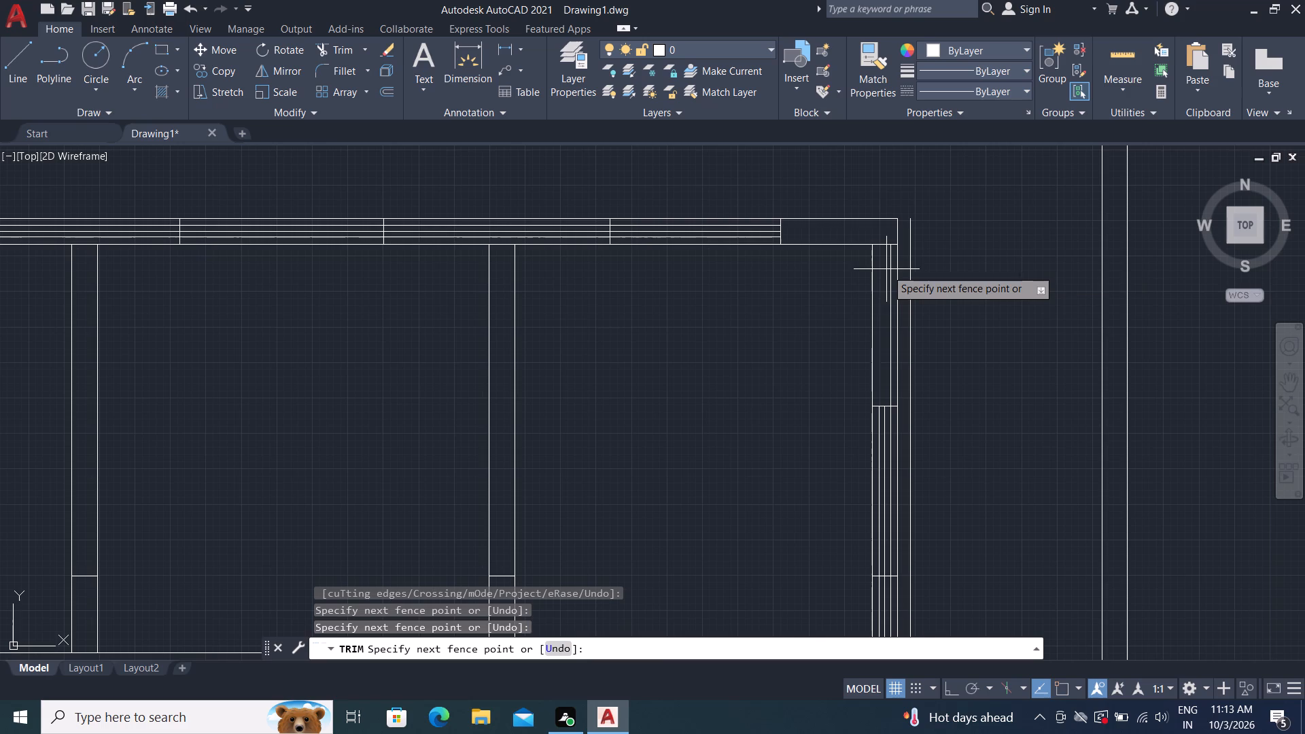
click(892, 274)
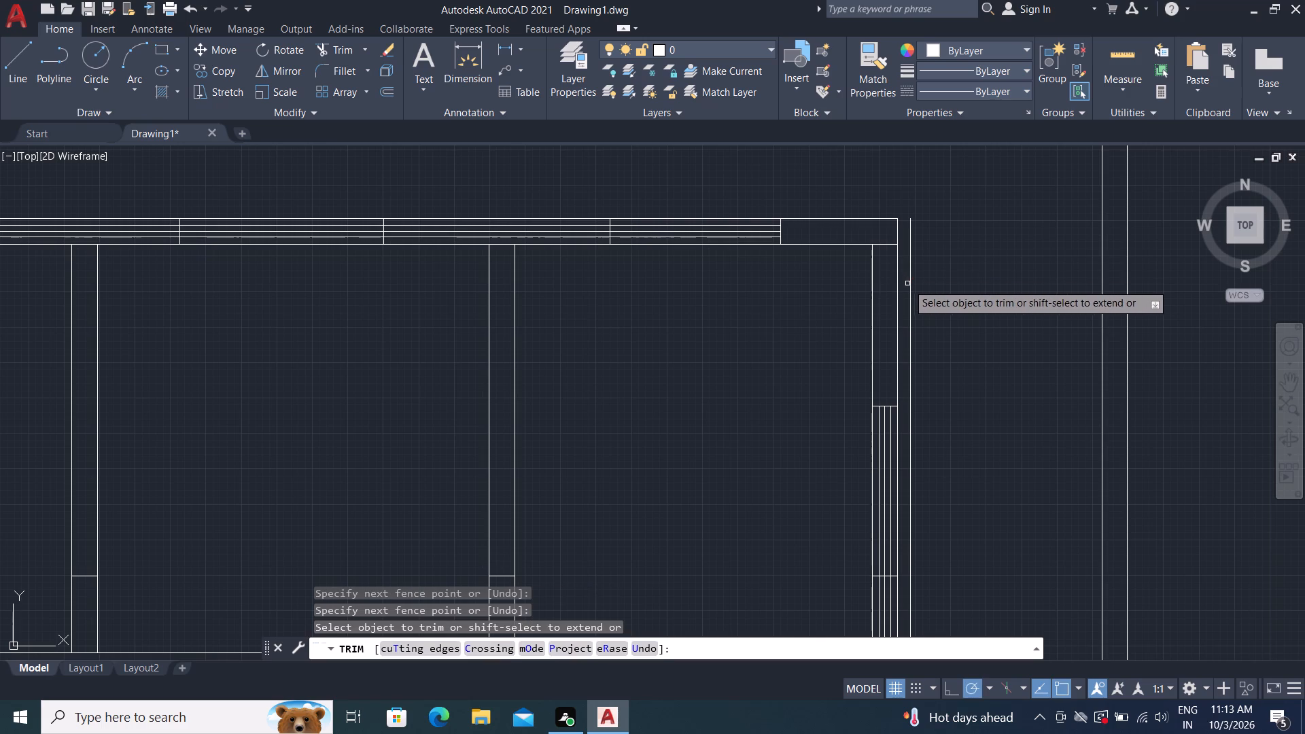
Trim away the stray vertical line outside the right wall and the upper wall's inner line across the upper-right corner.
click(908, 283)
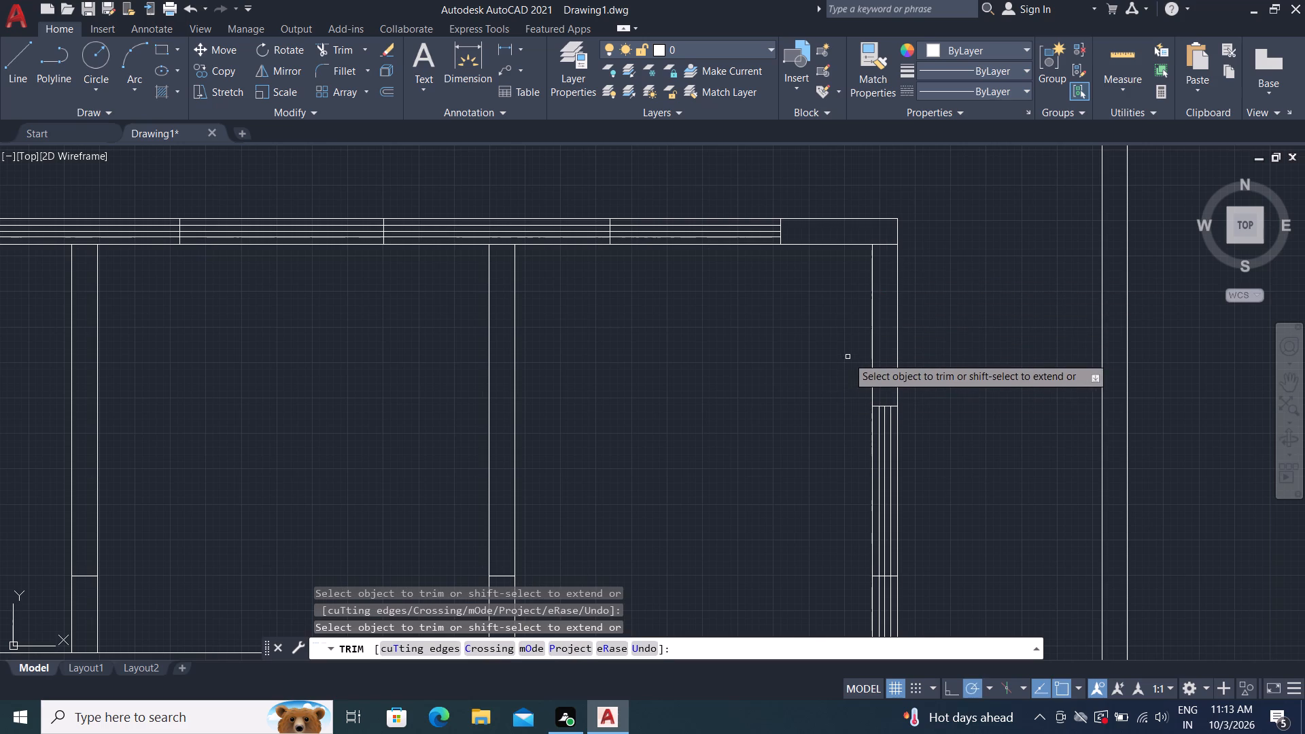
click(884, 242)
Trim the centre line out of the right wall's window opening.
middle_drag(749, 436, 691, 169)
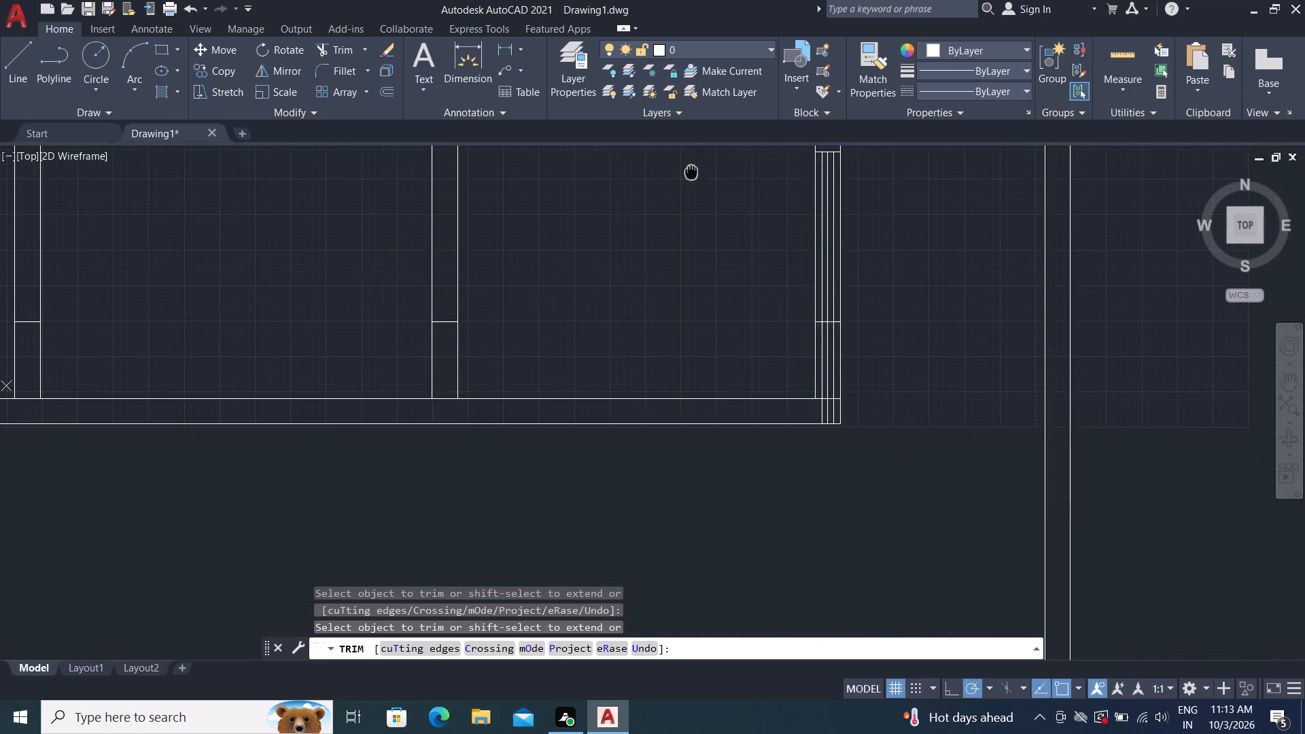
scroll(817, 225, up, 3)
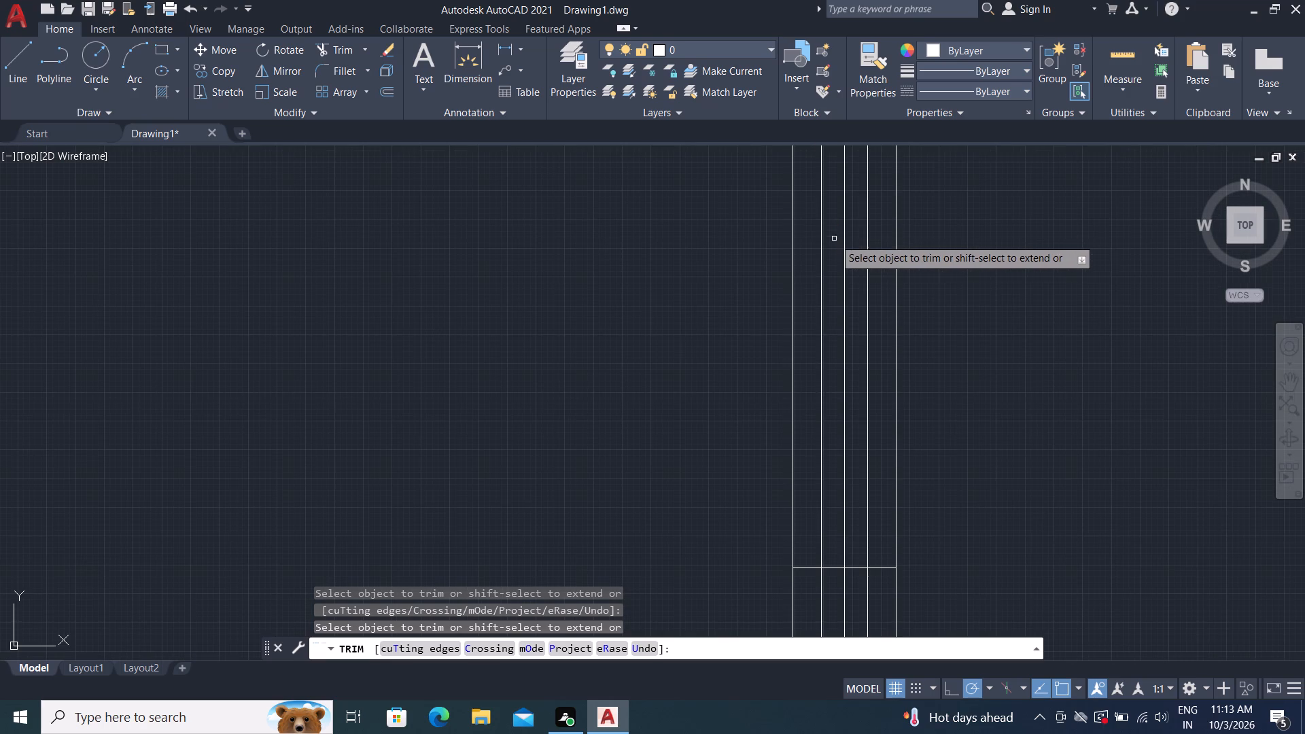
click(843, 243)
Trim the right wall's three middle lines between the window opening and the lower wall.
scroll(698, 274, down, 4)
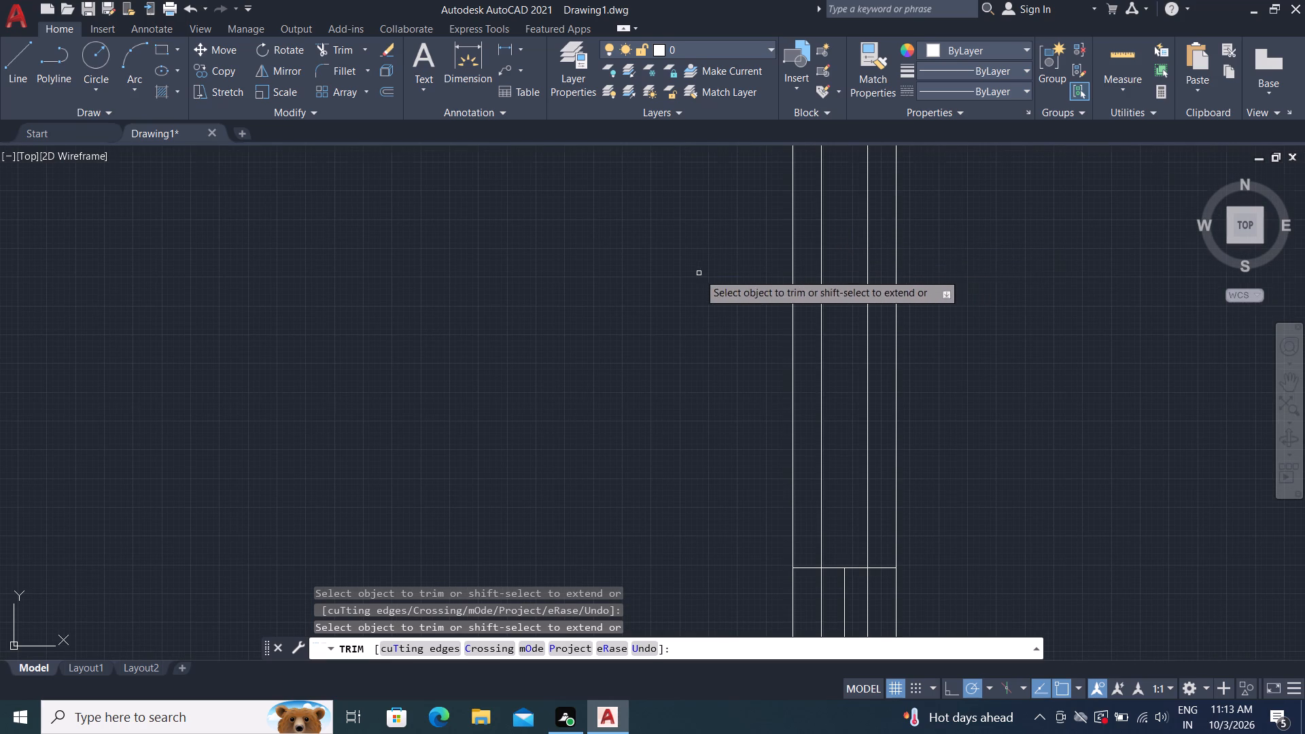
middle_drag(665, 334, 738, 141)
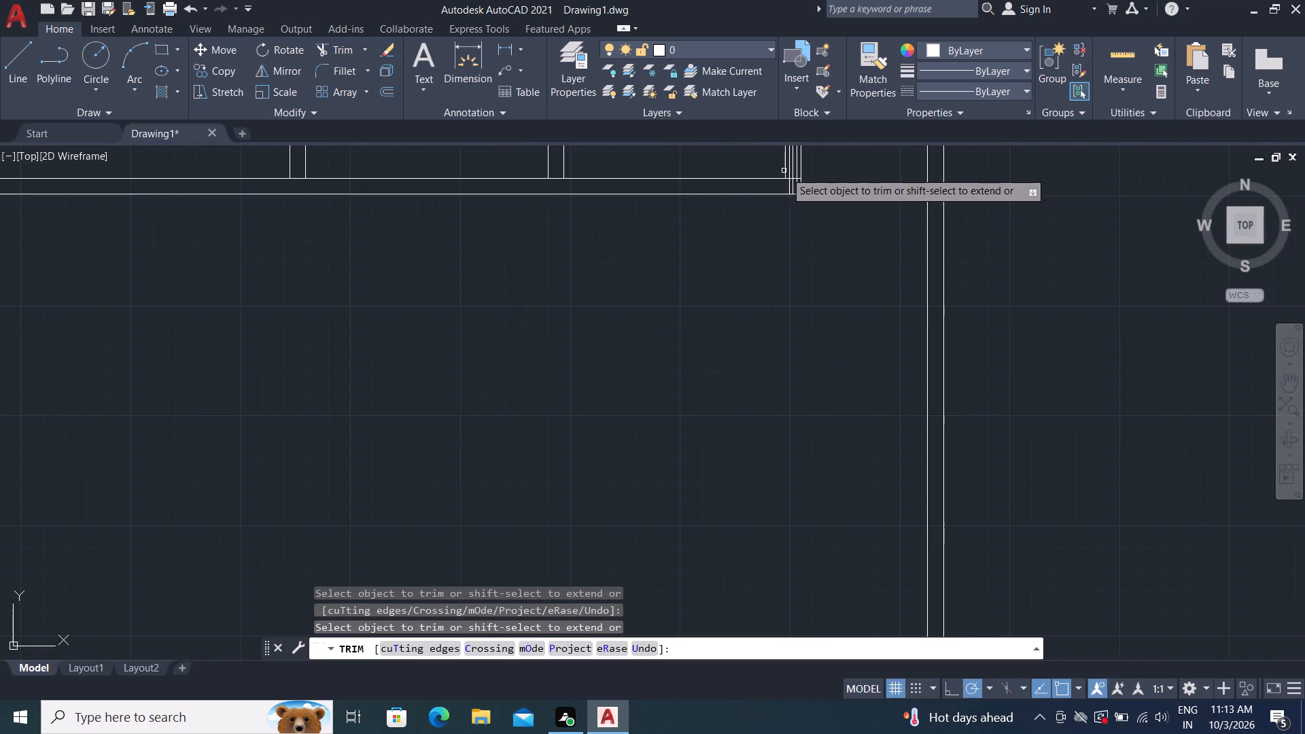
scroll(712, 152, up, 2)
middle_drag(722, 154, 643, 268)
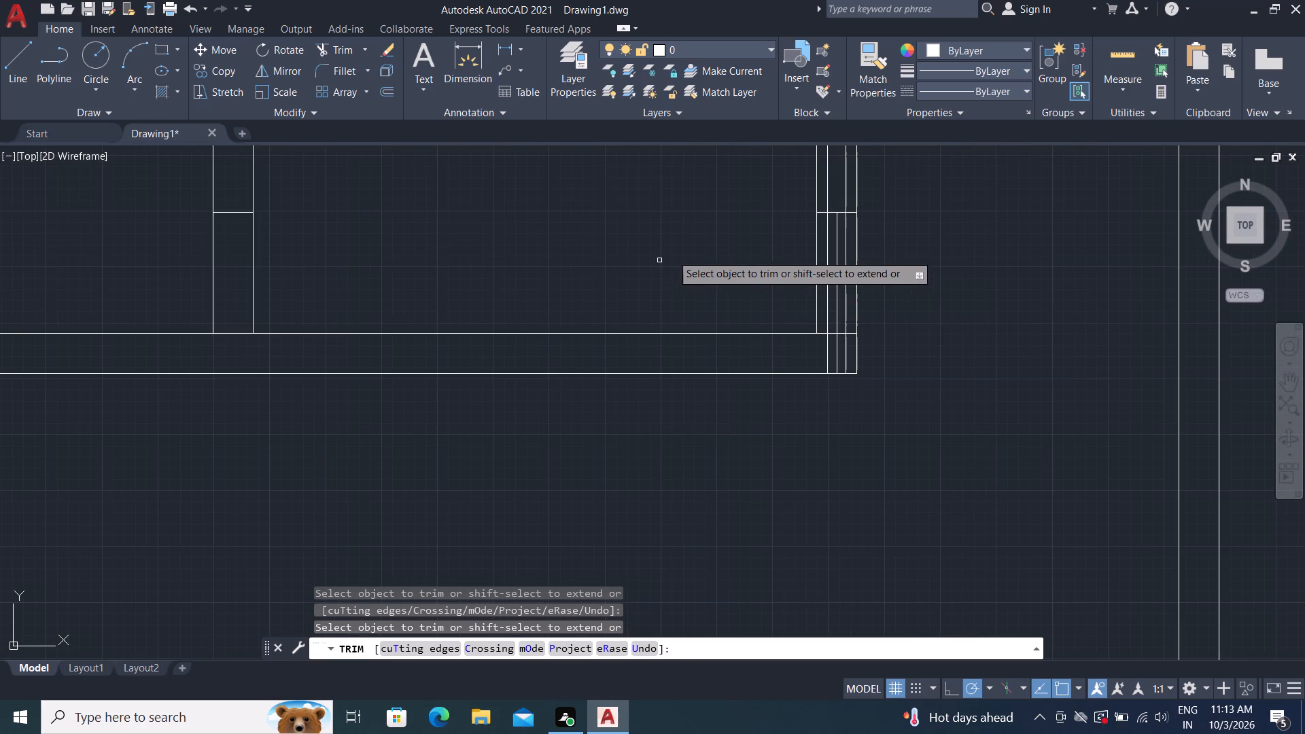
click(826, 266)
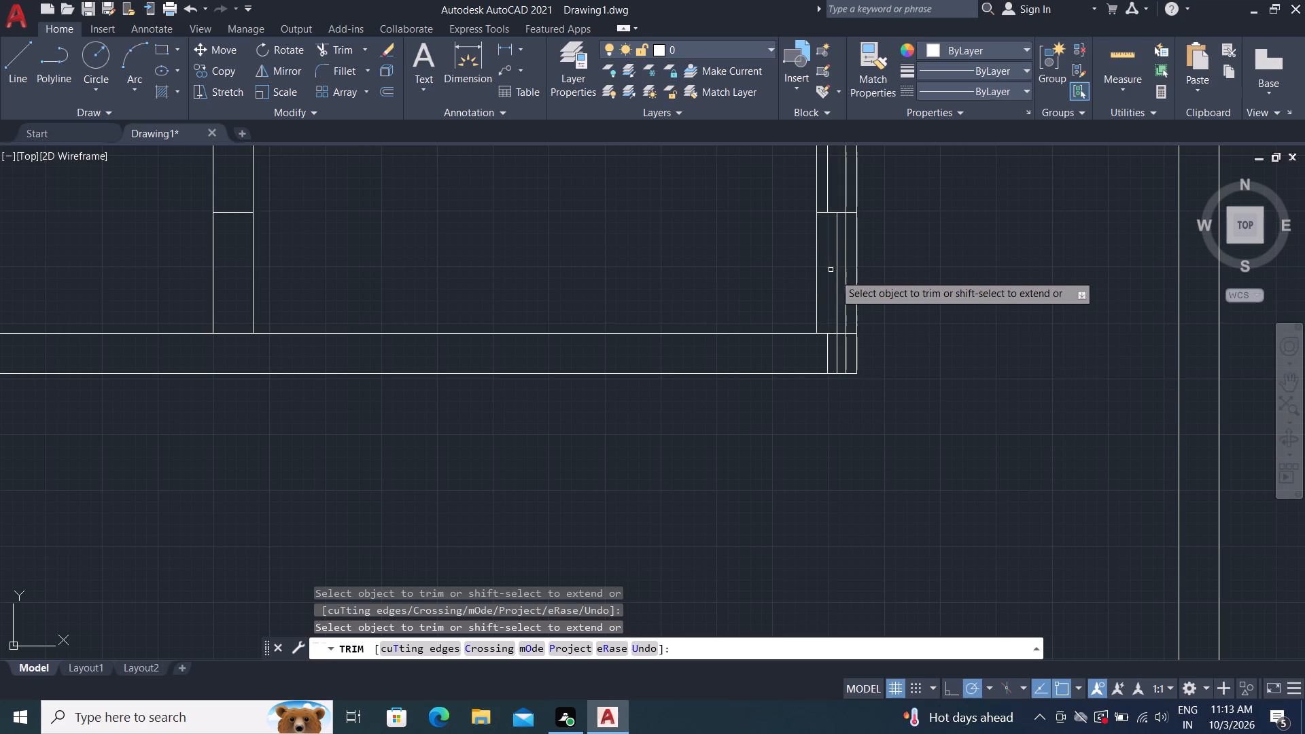
click(841, 279)
click(847, 289)
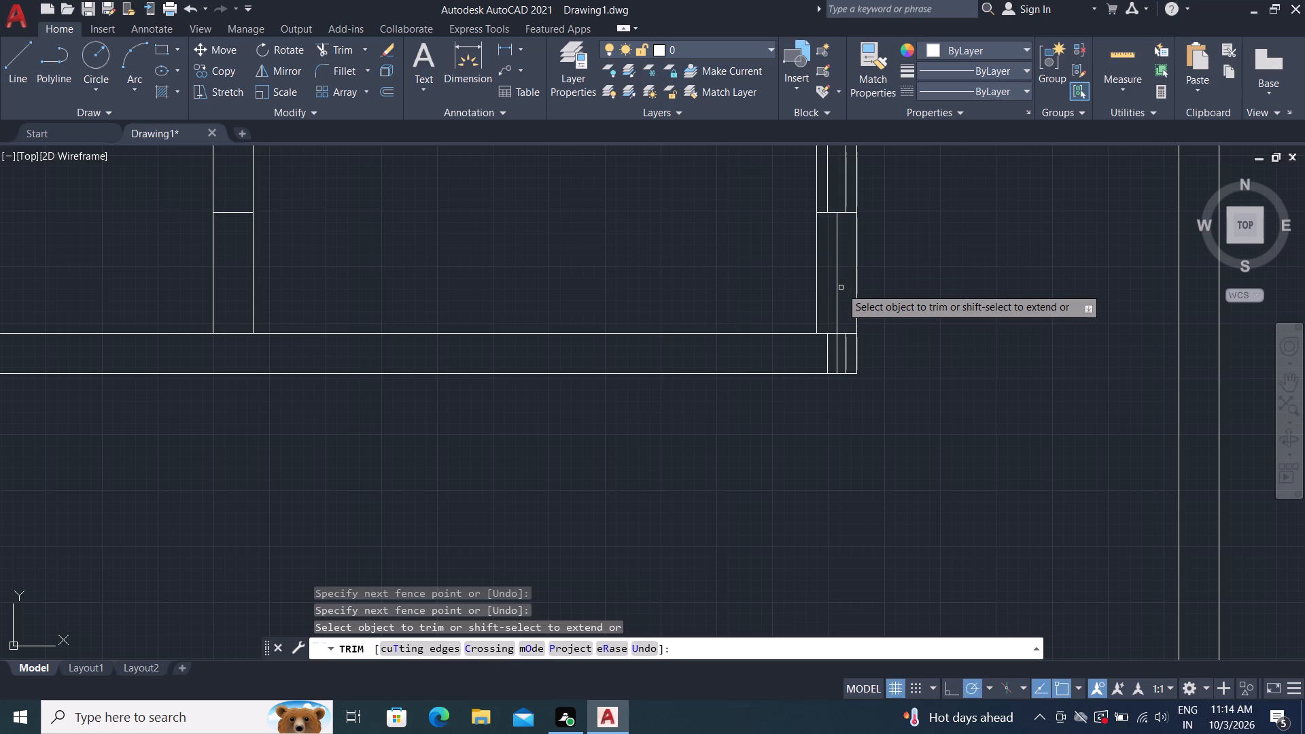
click(835, 288)
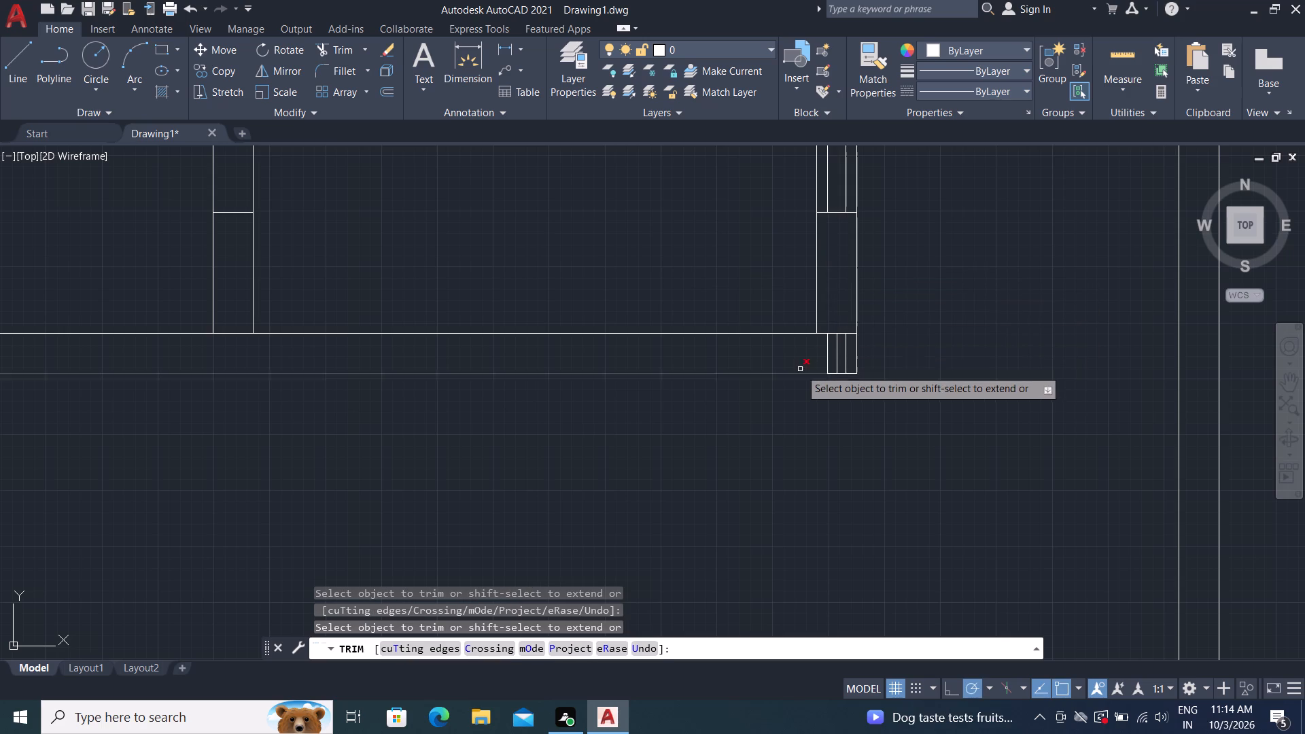
Trim the right wall's vertical line ends out of the block's lower-right corner.
scroll(826, 347, up, 3)
drag(784, 368, 810, 370)
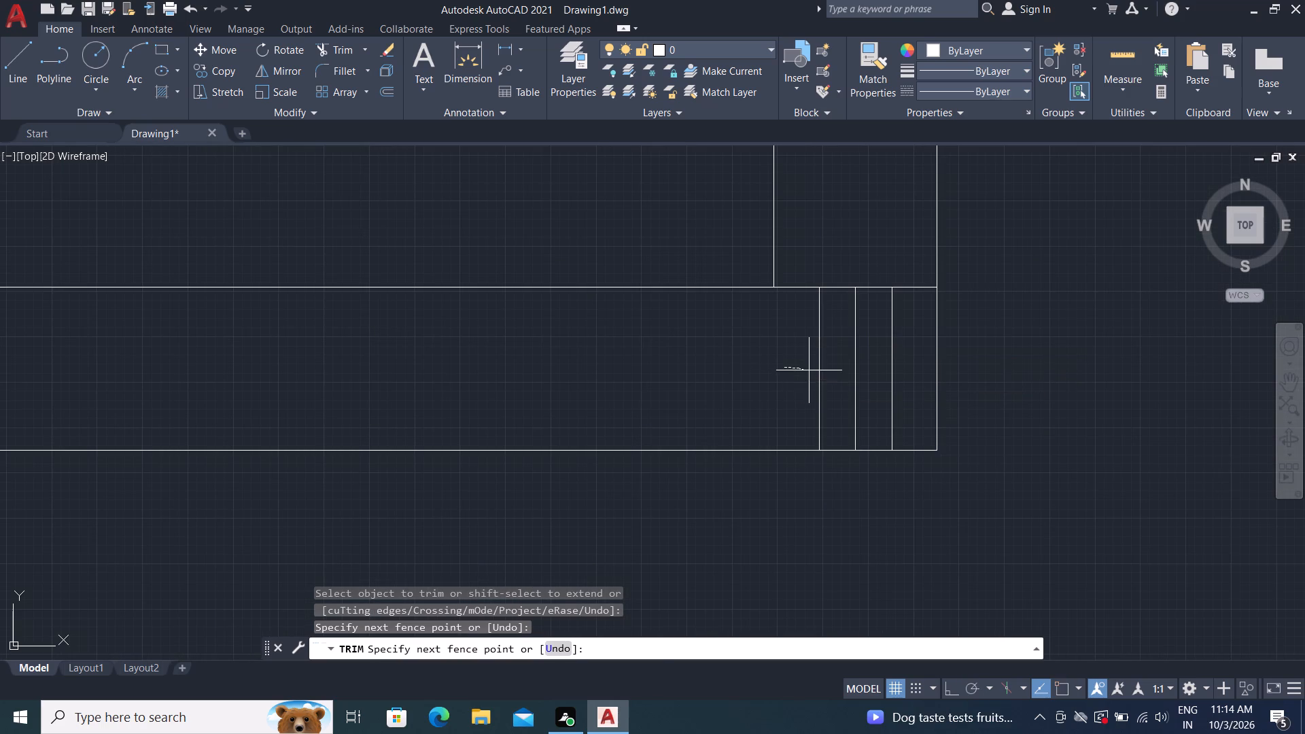
drag(810, 370, 801, 388)
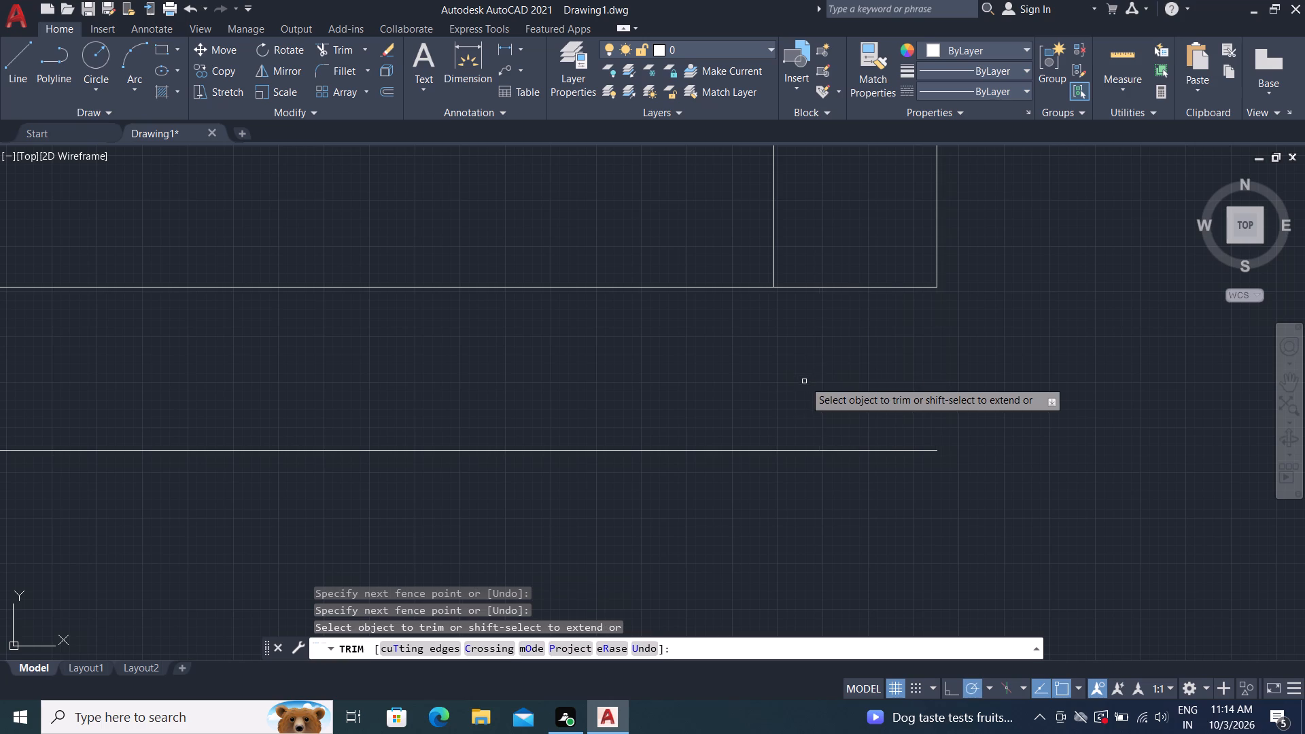
Extend the right wall's outer line down to the lower wall's outer line.
text(EX)
key(space)
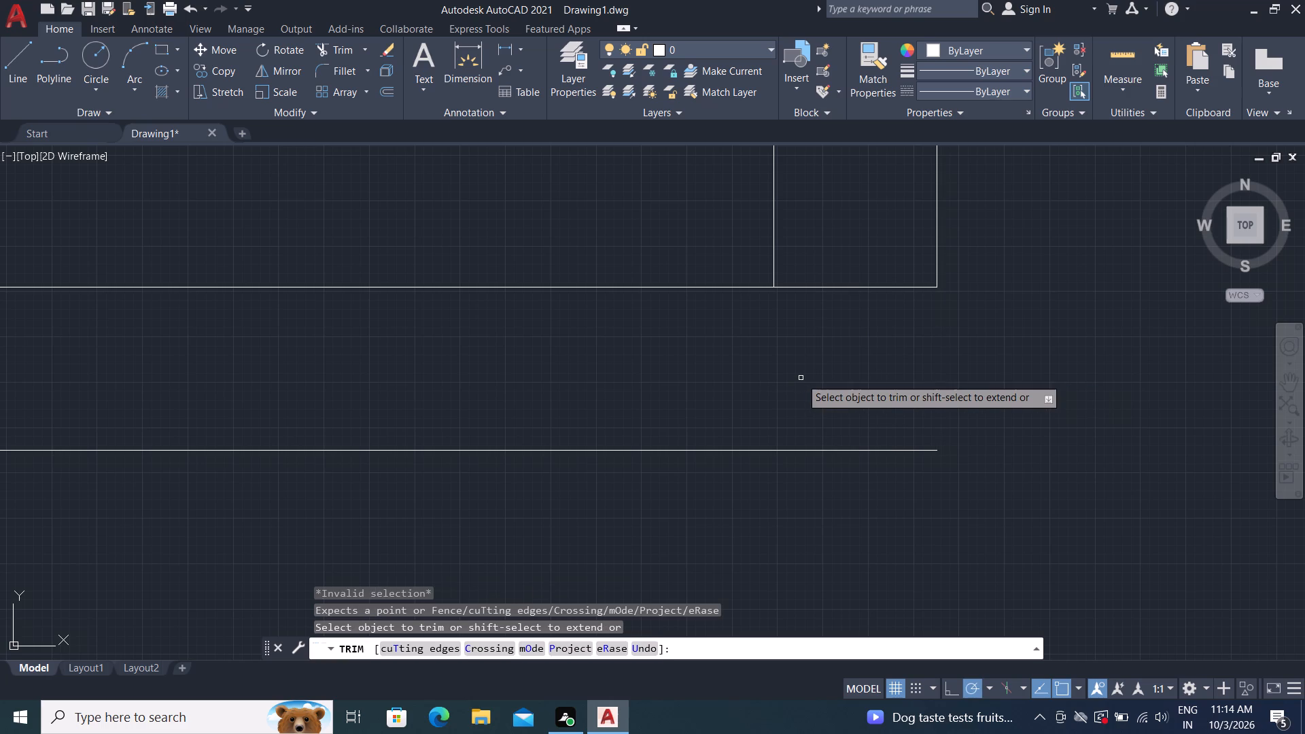
key(Escape)
key(e)
key(x)
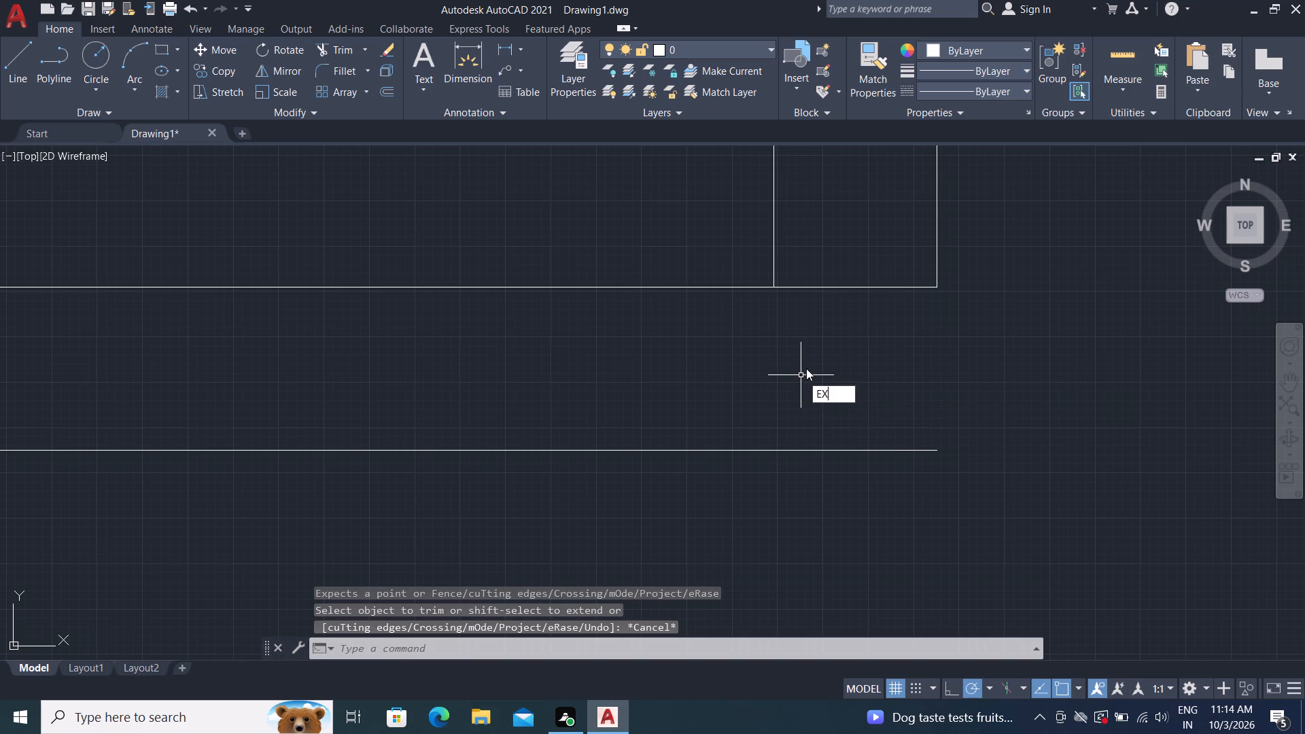
key(space)
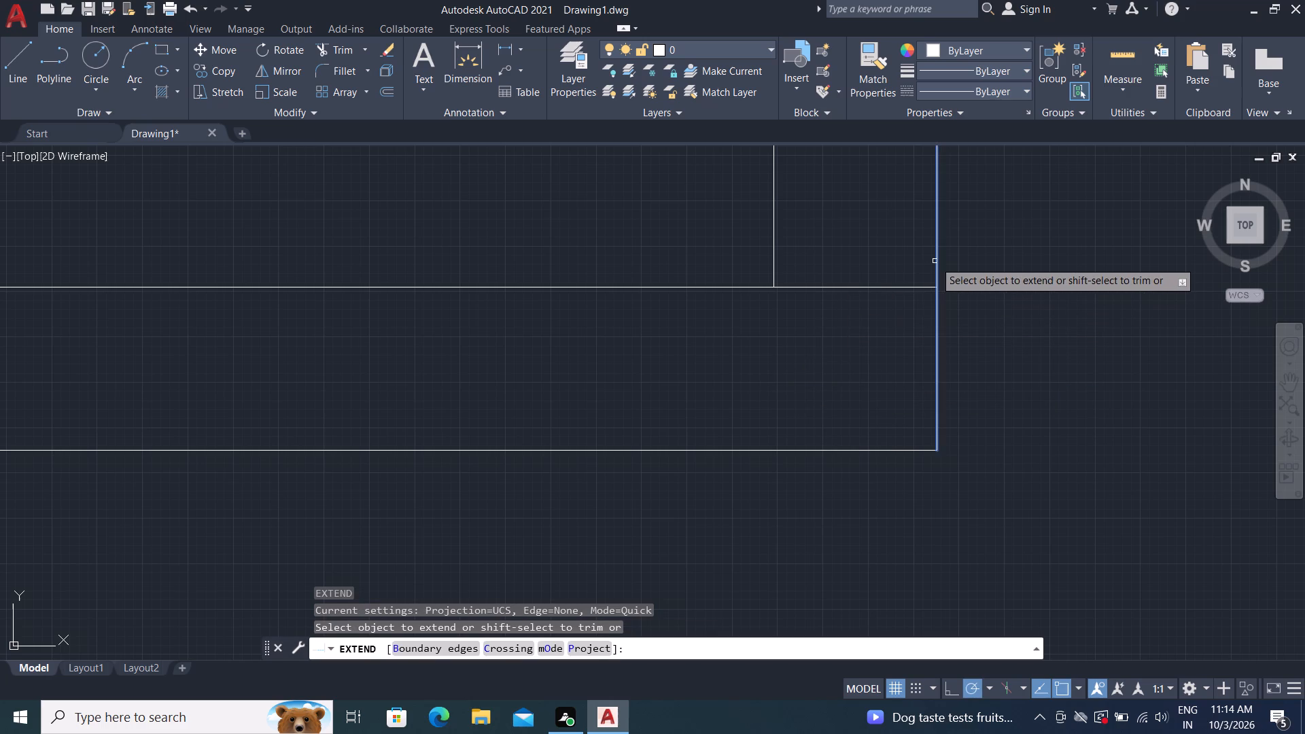
drag(927, 265, 940, 265)
click(940, 266)
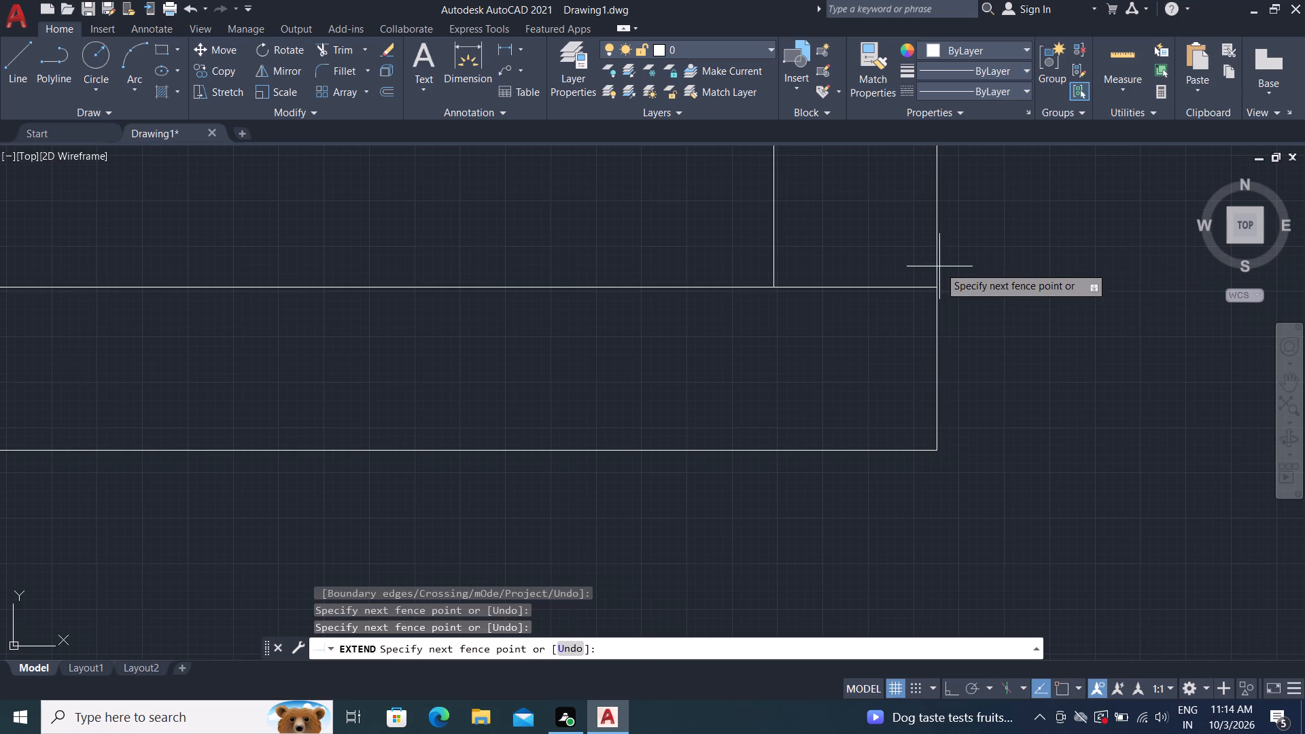
click(1119, 340)
key(Escape)
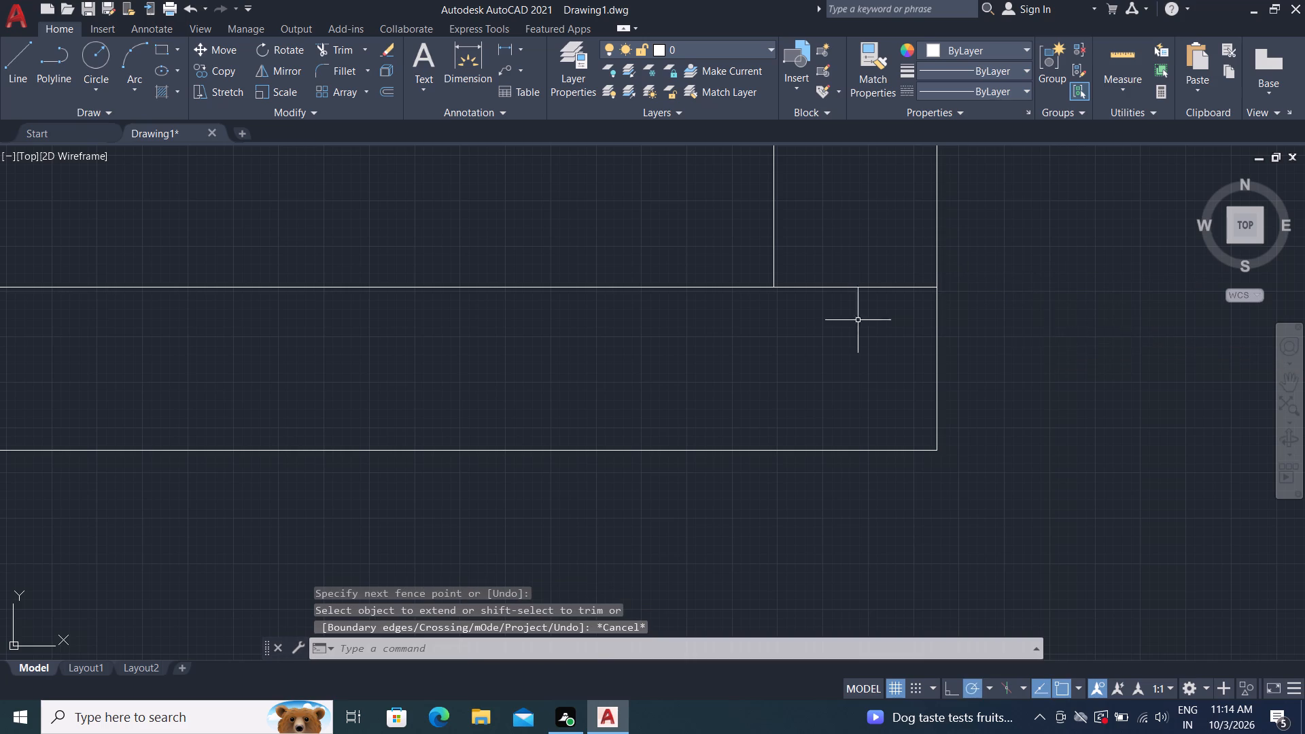
Trim the lower wall's inner line where it crosses the right wall at the block's lower-right corner.
scroll(858, 338, down, 3)
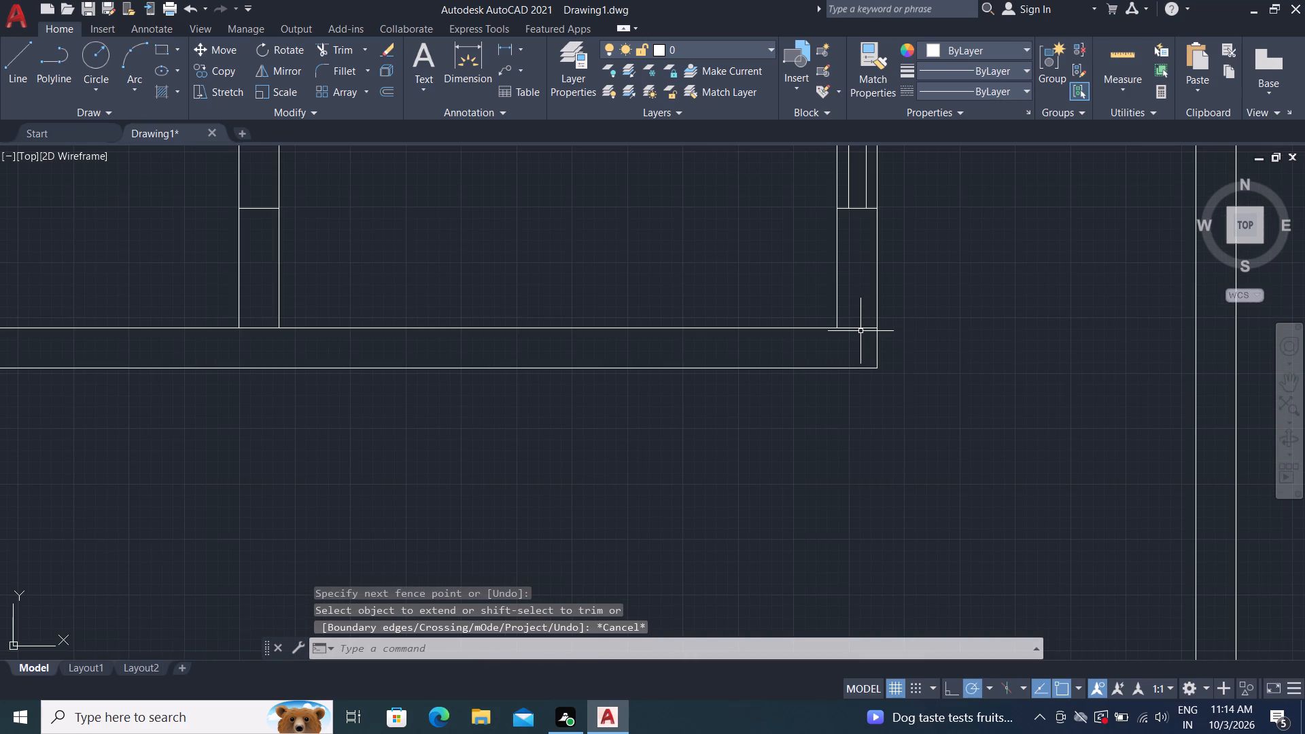
key(t)
text(R)
key(space)
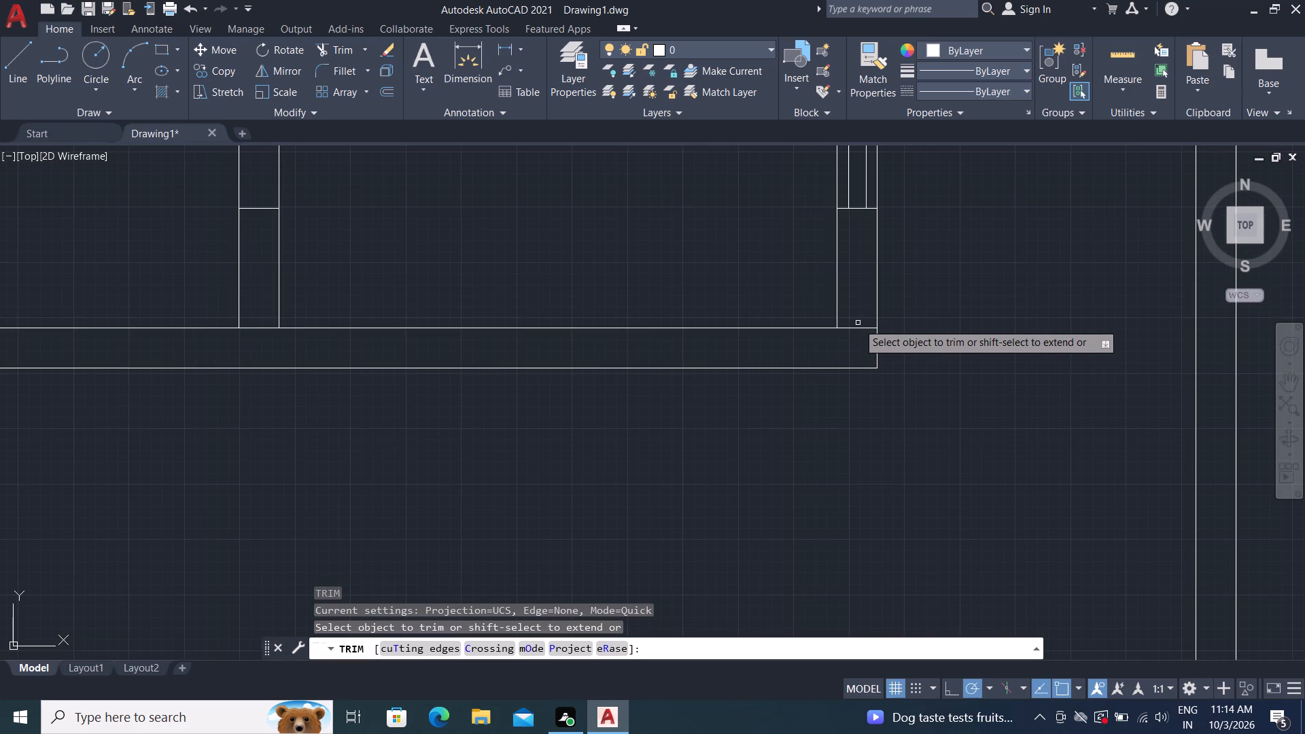
click(858, 328)
key(Escape)
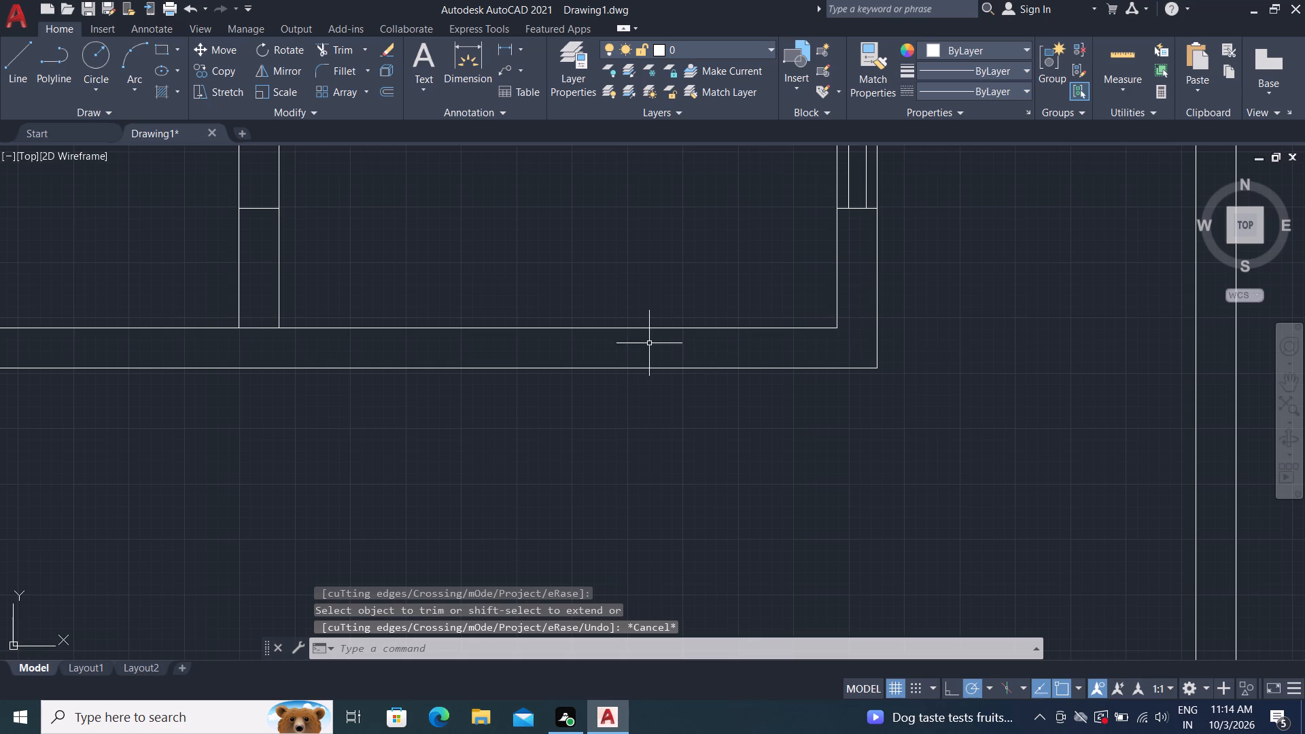
Erase the centre line of the block's upper wall.
scroll(615, 328, down, 3)
scroll(537, 309, up, 1)
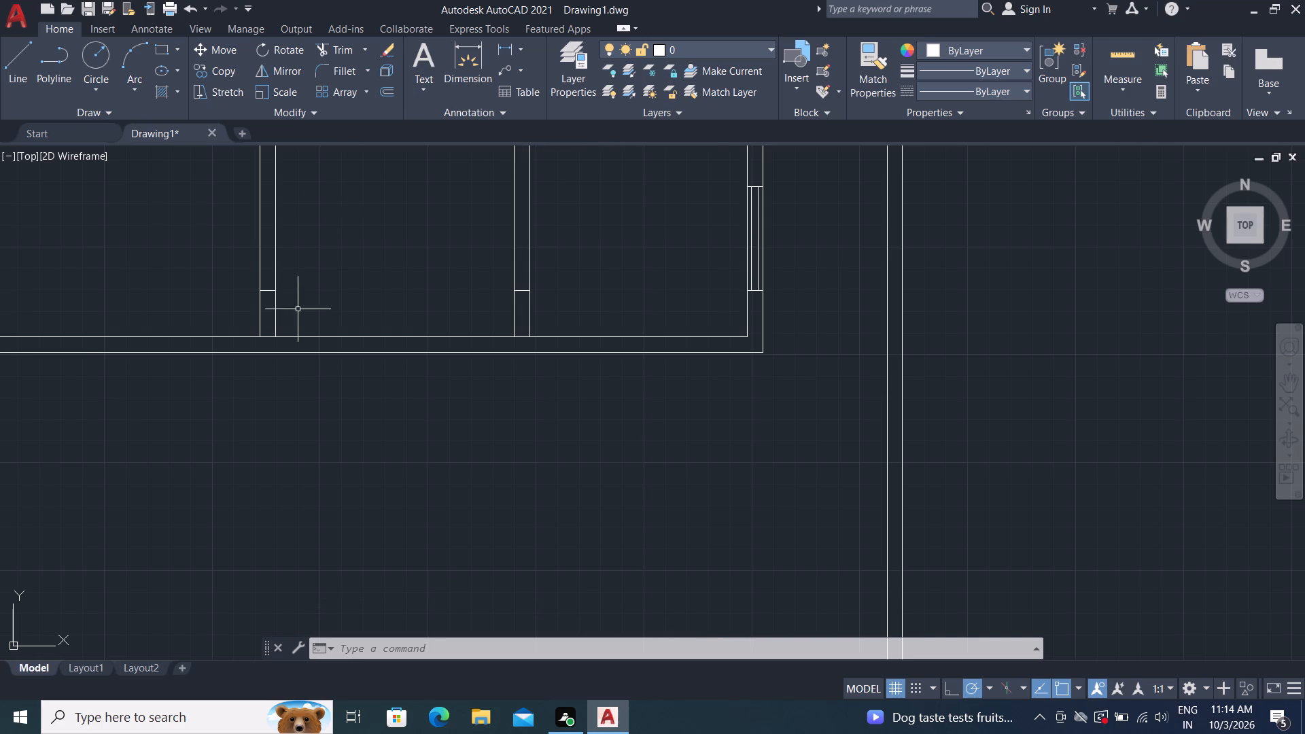
scroll(296, 319, down, 1)
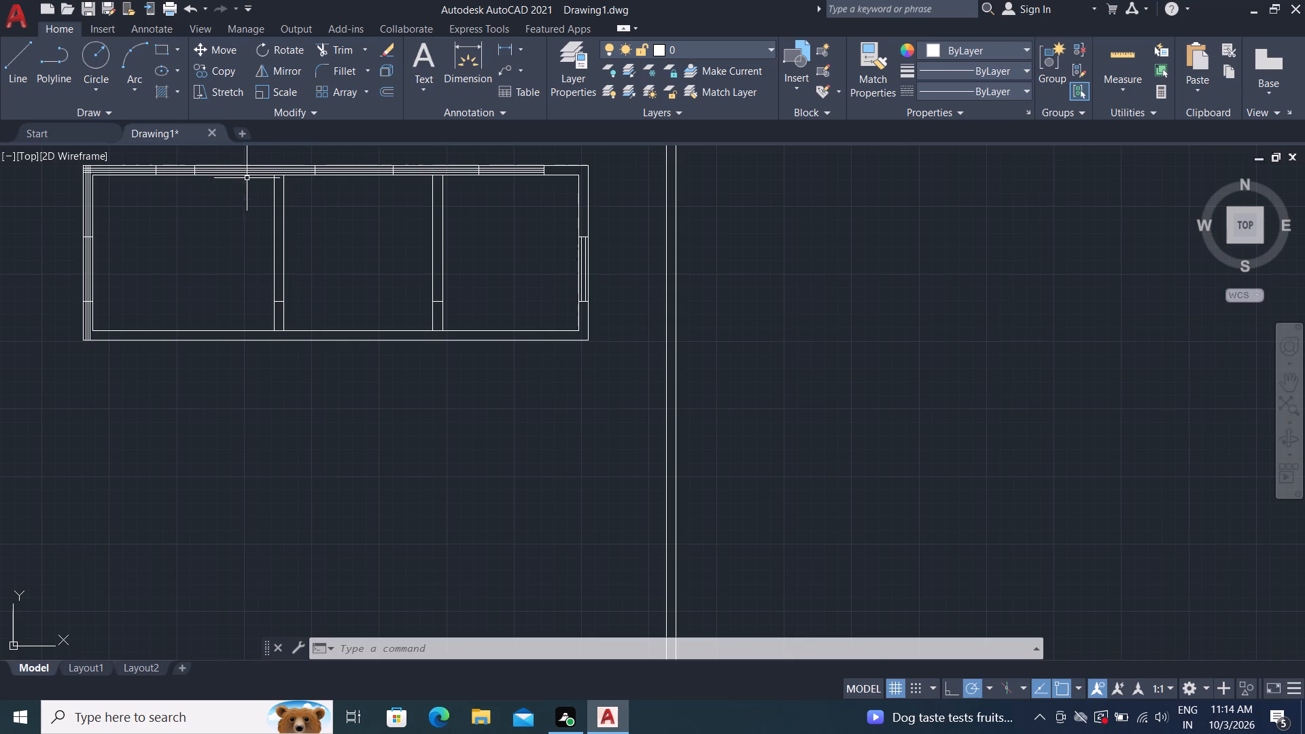
scroll(244, 177, up, 4)
middle_drag(243, 156, 288, 268)
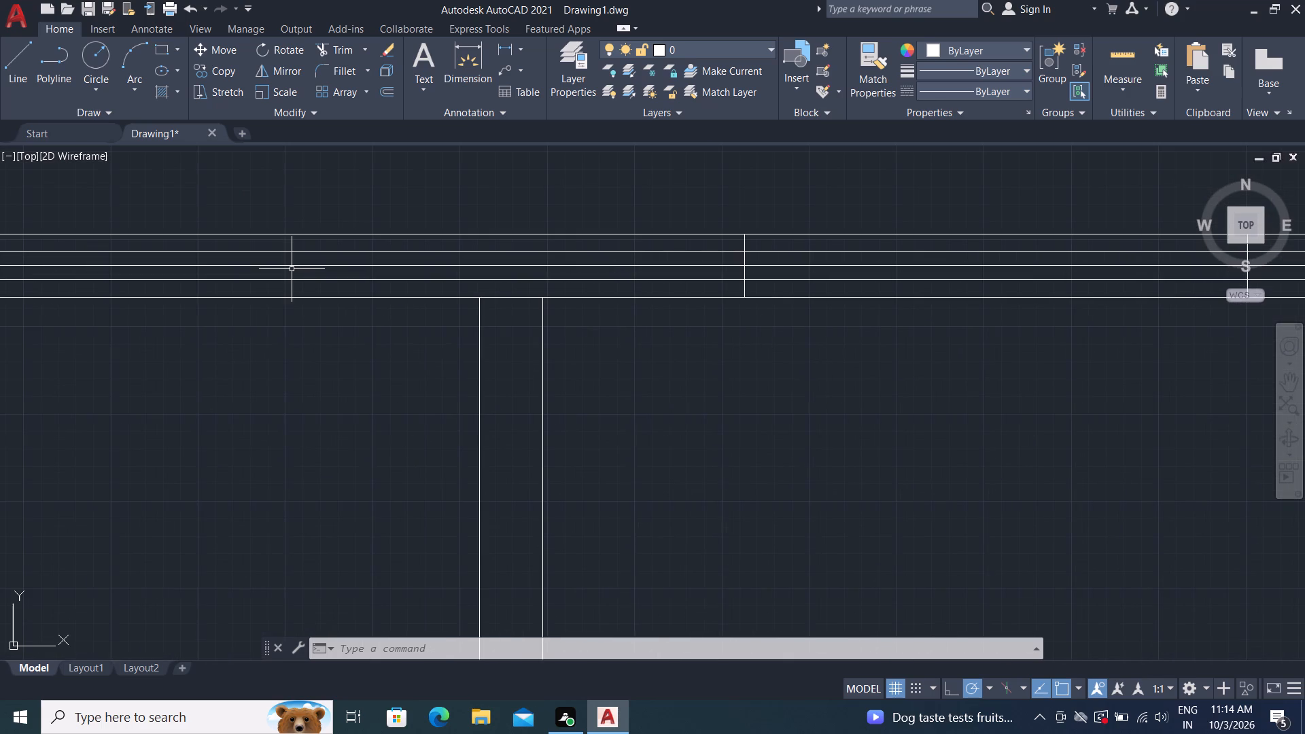
click(288, 264)
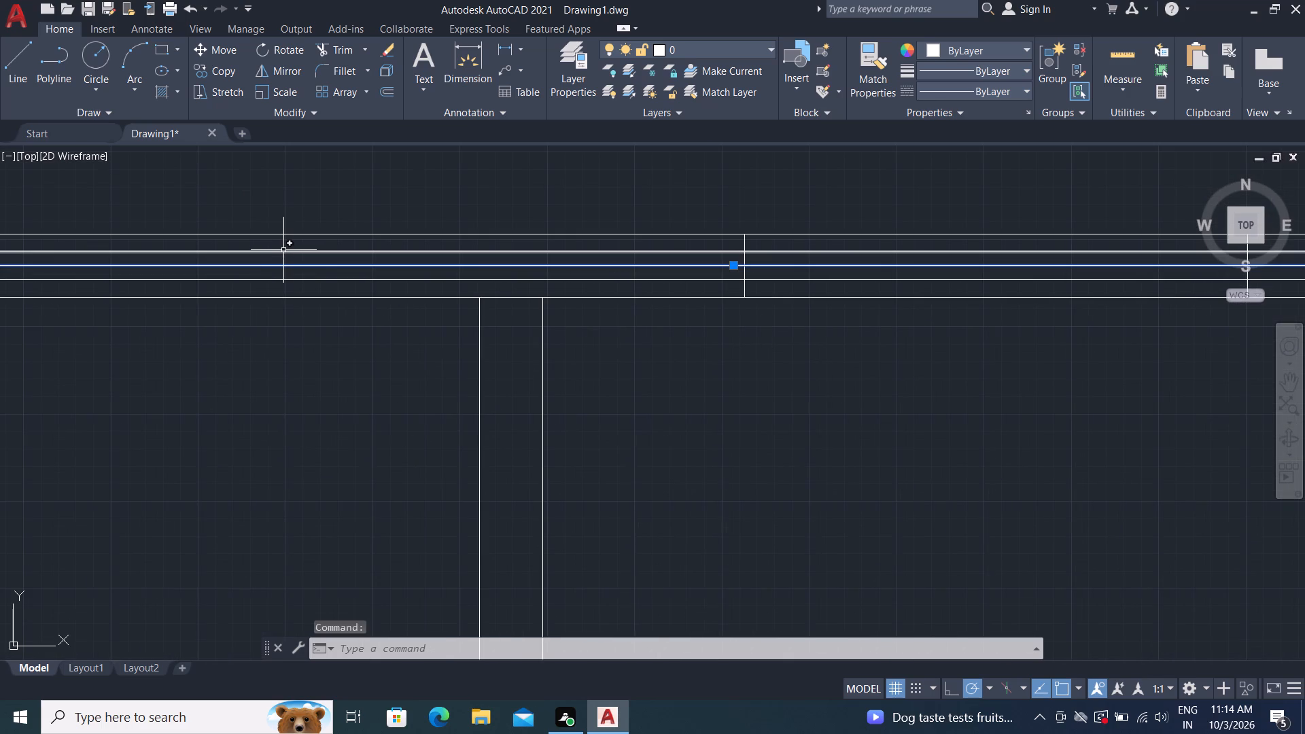
key(Delete)
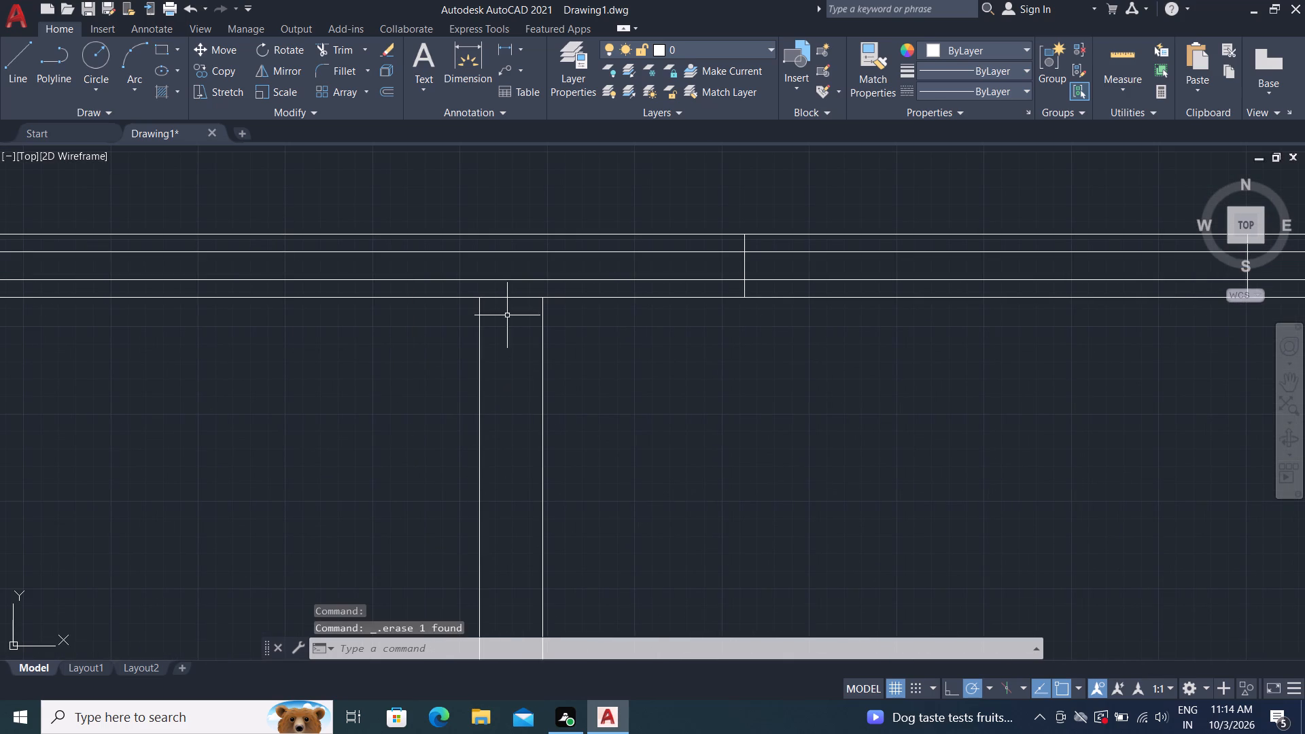
Trim the upper wall's two middle lines between the window openings, above both partition walls.
click(324, 45)
scroll(411, 185, down, 1)
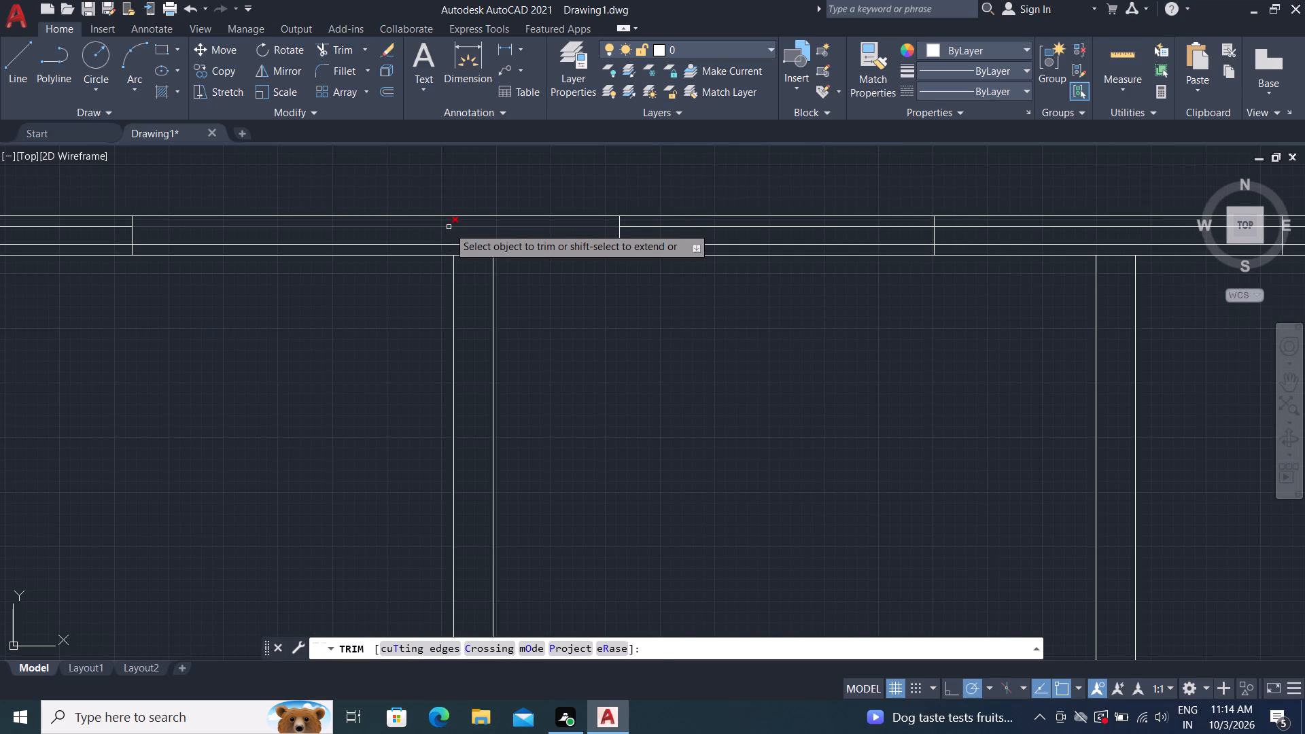
click(449, 227)
click(448, 245)
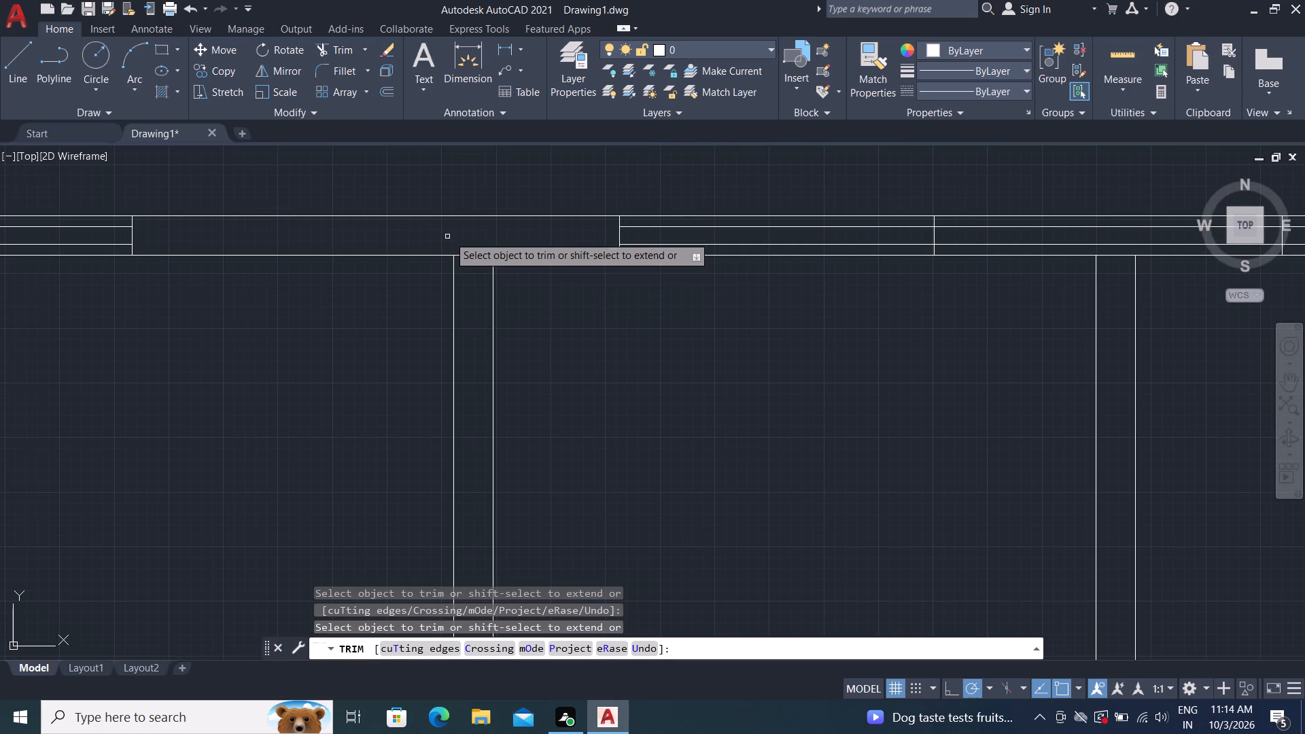
middle_drag(661, 357, 401, 319)
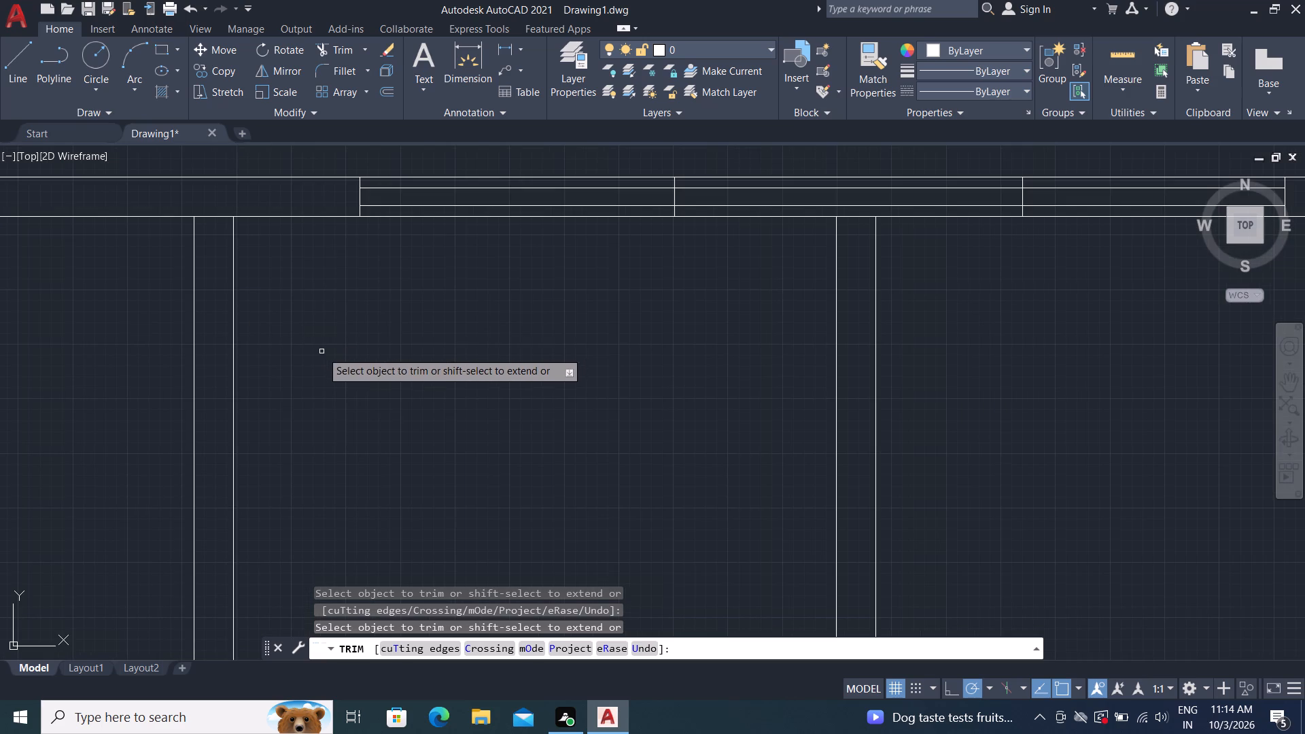
click(707, 209)
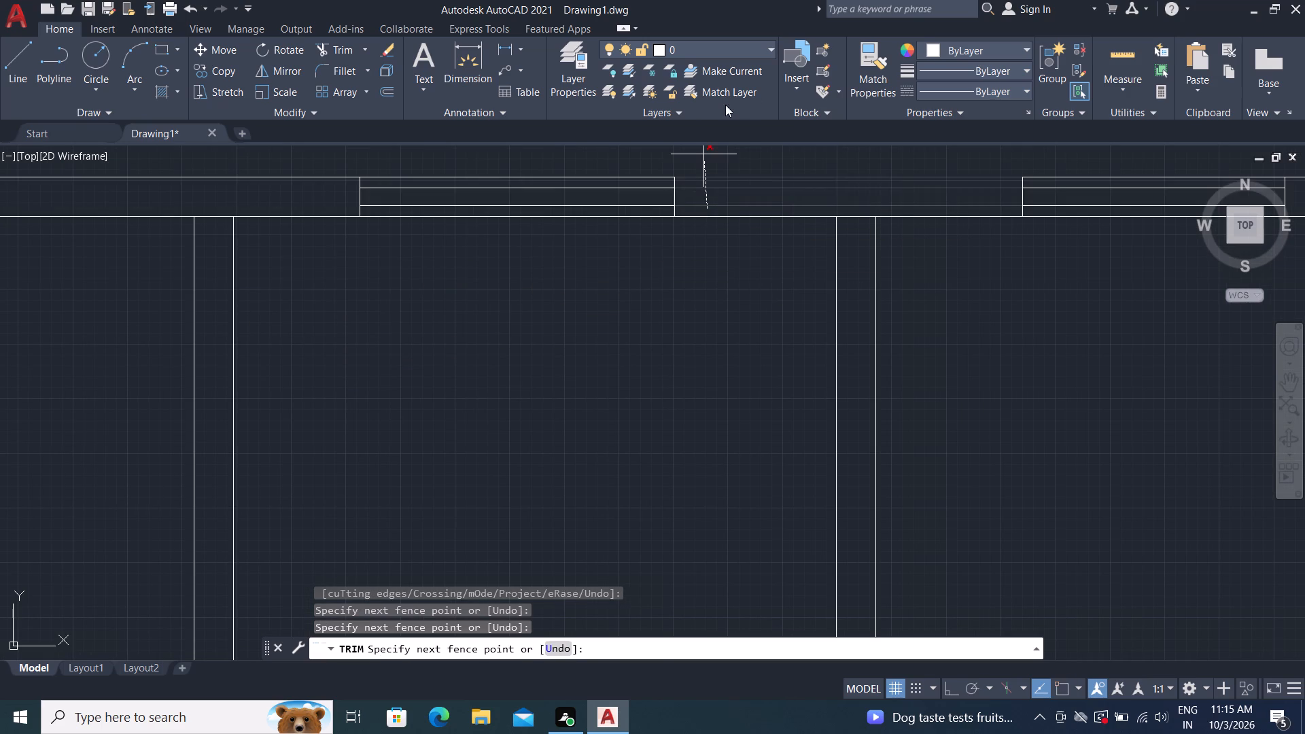
click(731, 186)
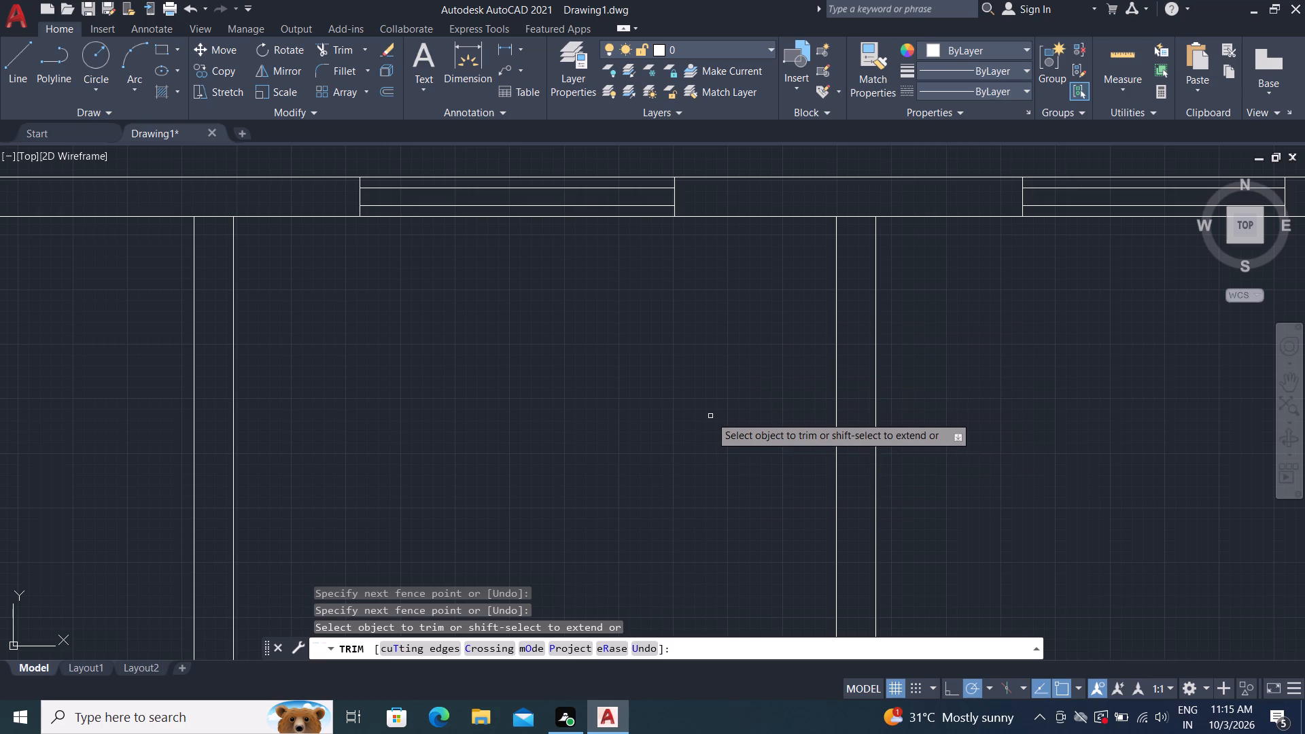
Trim the left wall's vertical line ends and the upper wall's two middle lines out of the block's upper-left corner, up to the first window.
scroll(714, 381, down, 1)
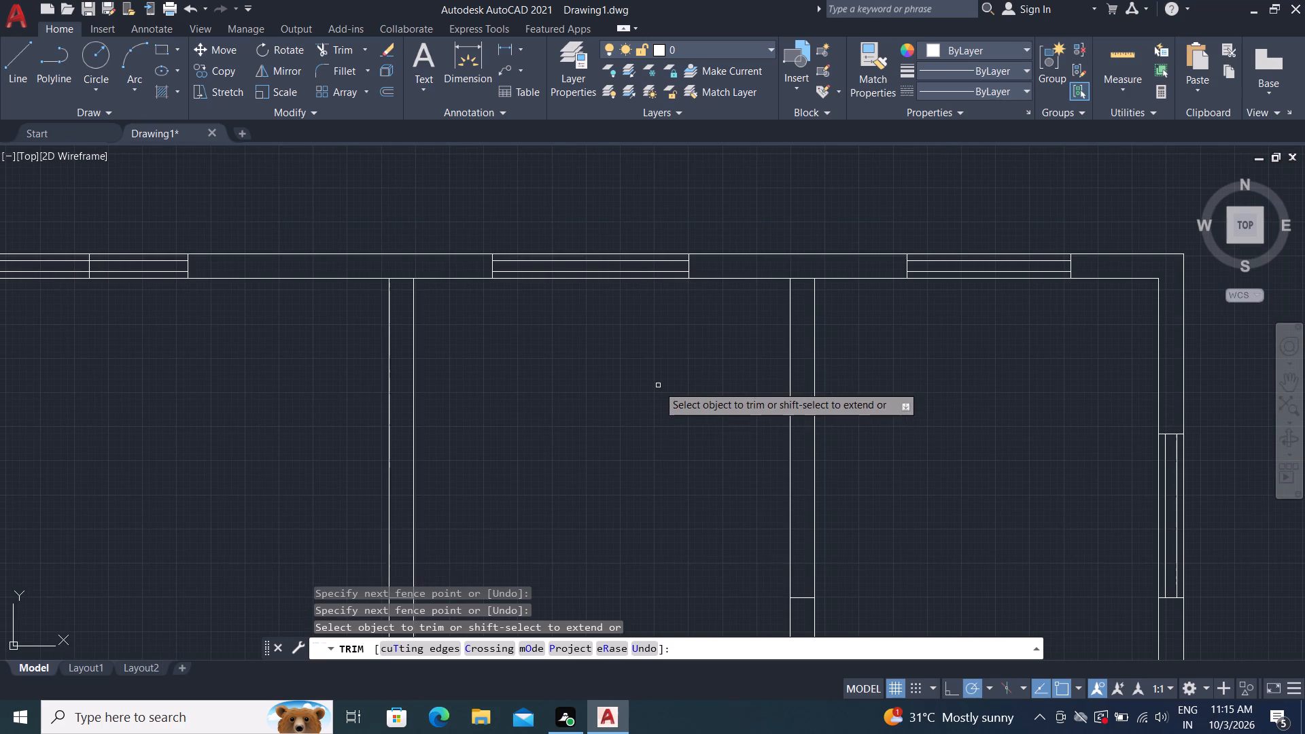
middle_drag(658, 385, 821, 334)
middle_drag(672, 349, 679, 349)
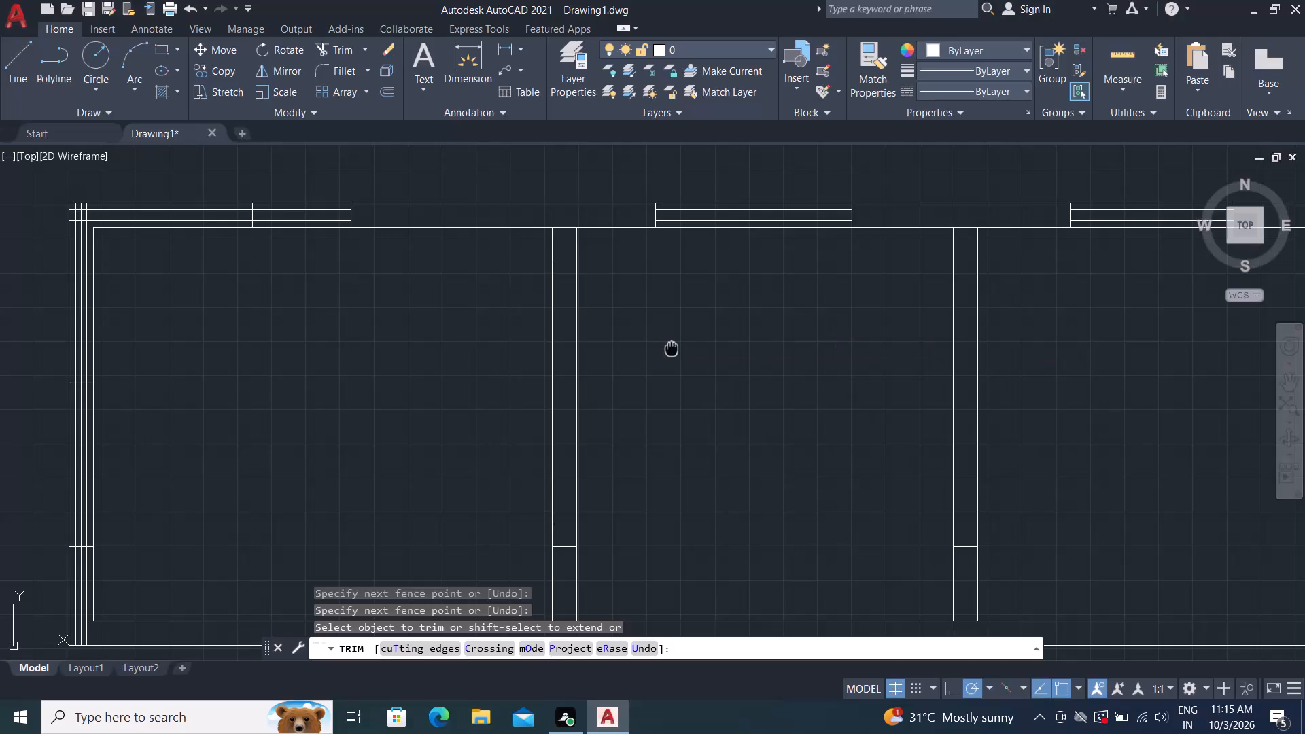
middle_drag(679, 349, 945, 281)
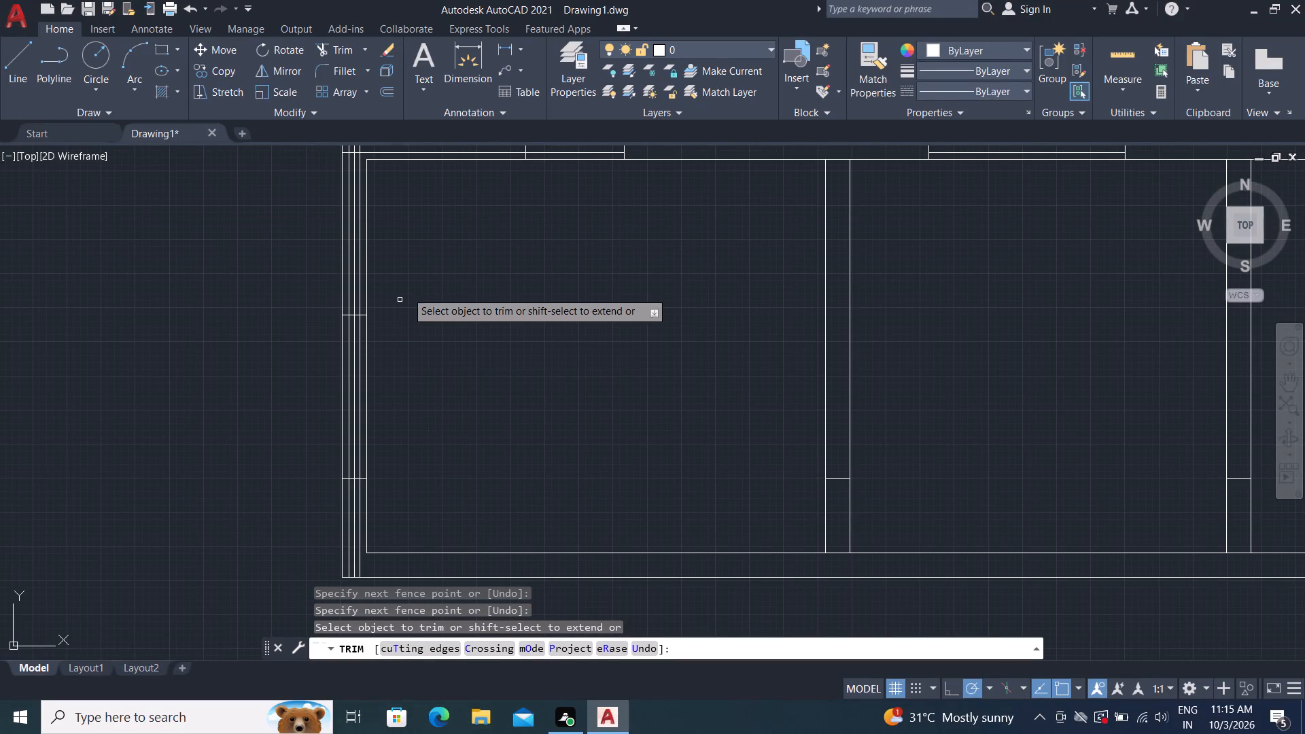
scroll(430, 268, up, 1)
middle_drag(430, 268, 490, 368)
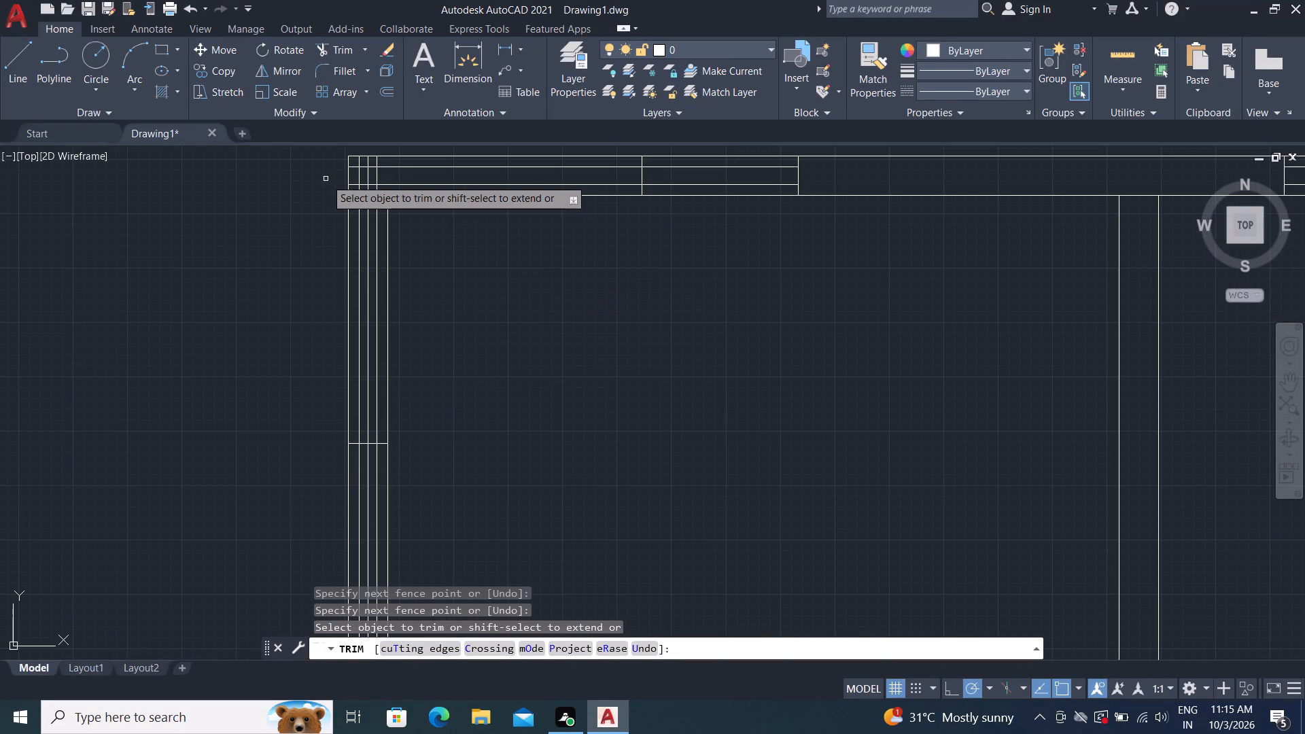
scroll(369, 163, up, 1)
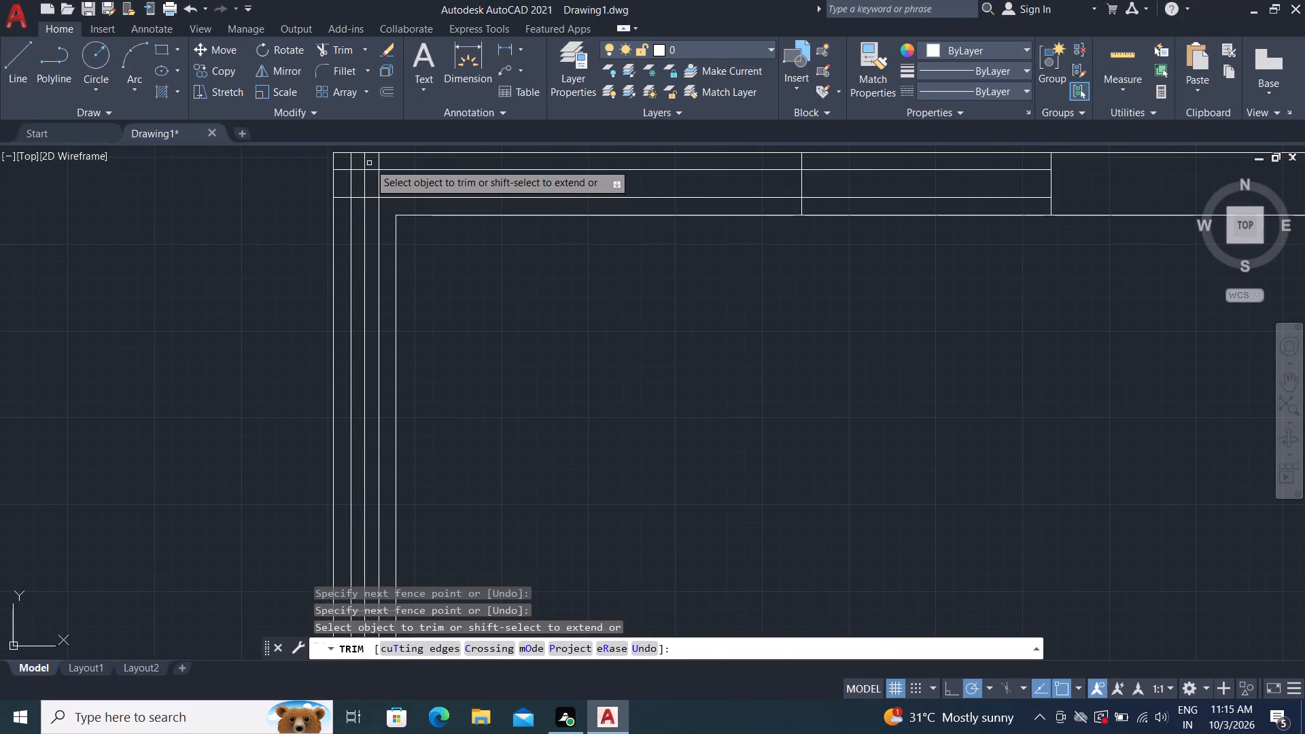
drag(345, 164, 384, 164)
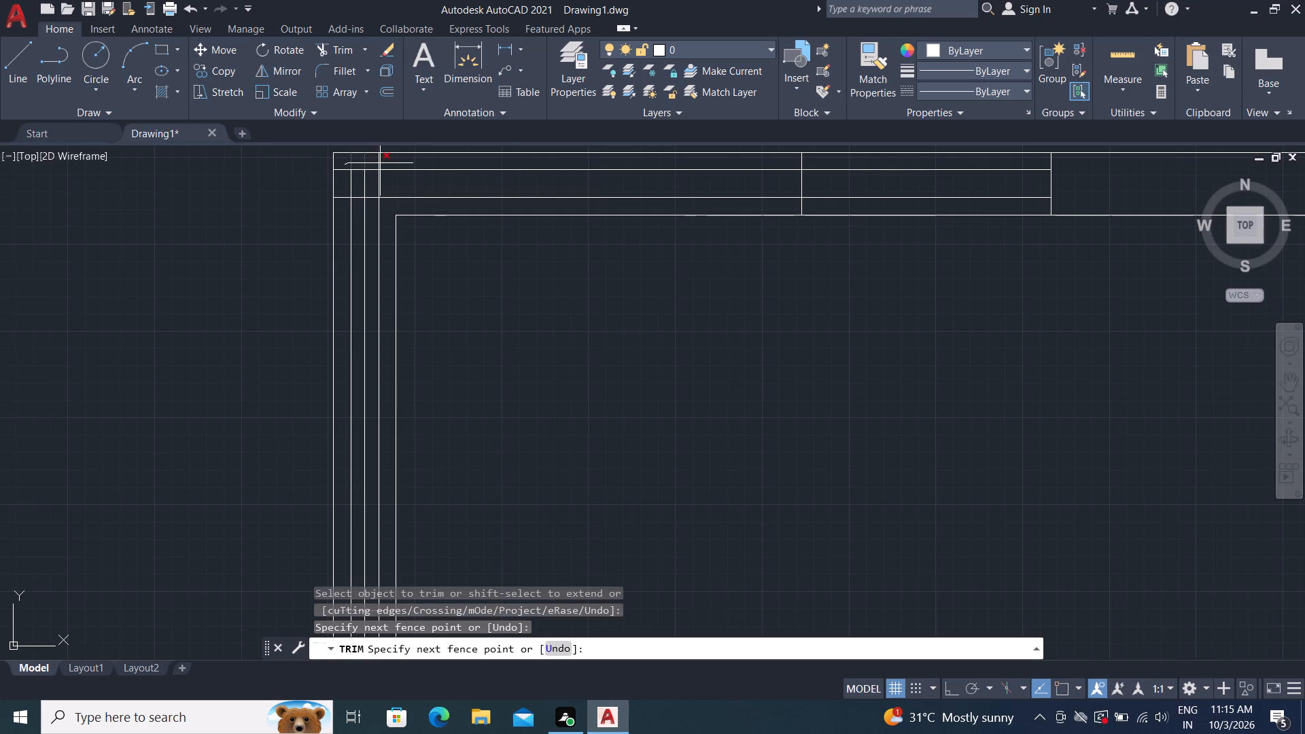
drag(384, 164, 394, 169)
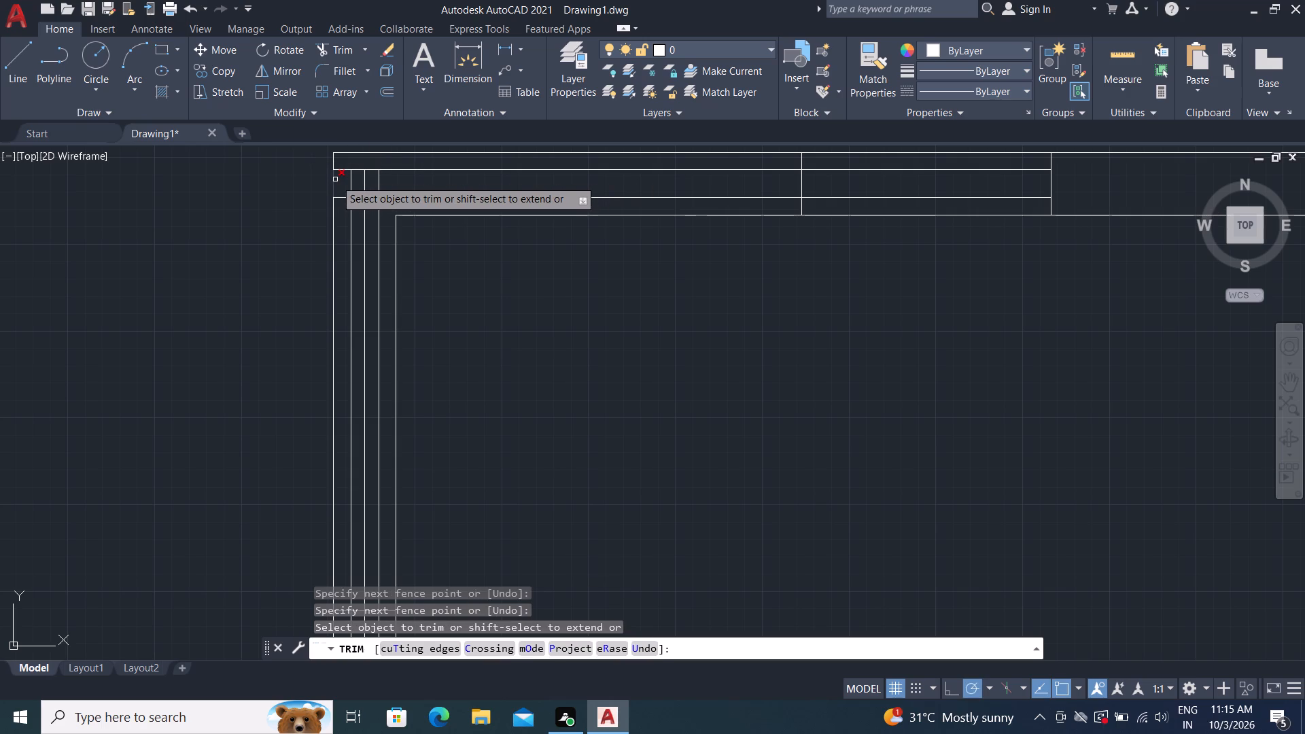
drag(343, 181, 389, 199)
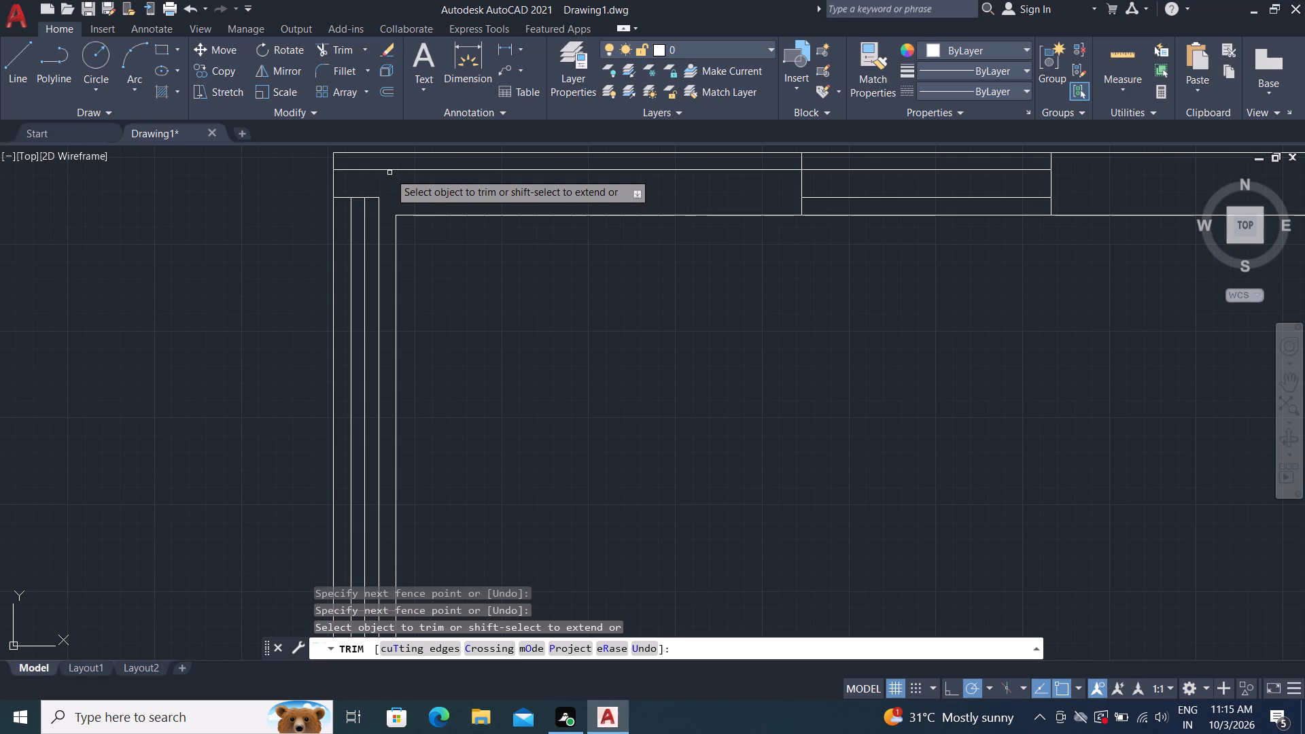
click(394, 171)
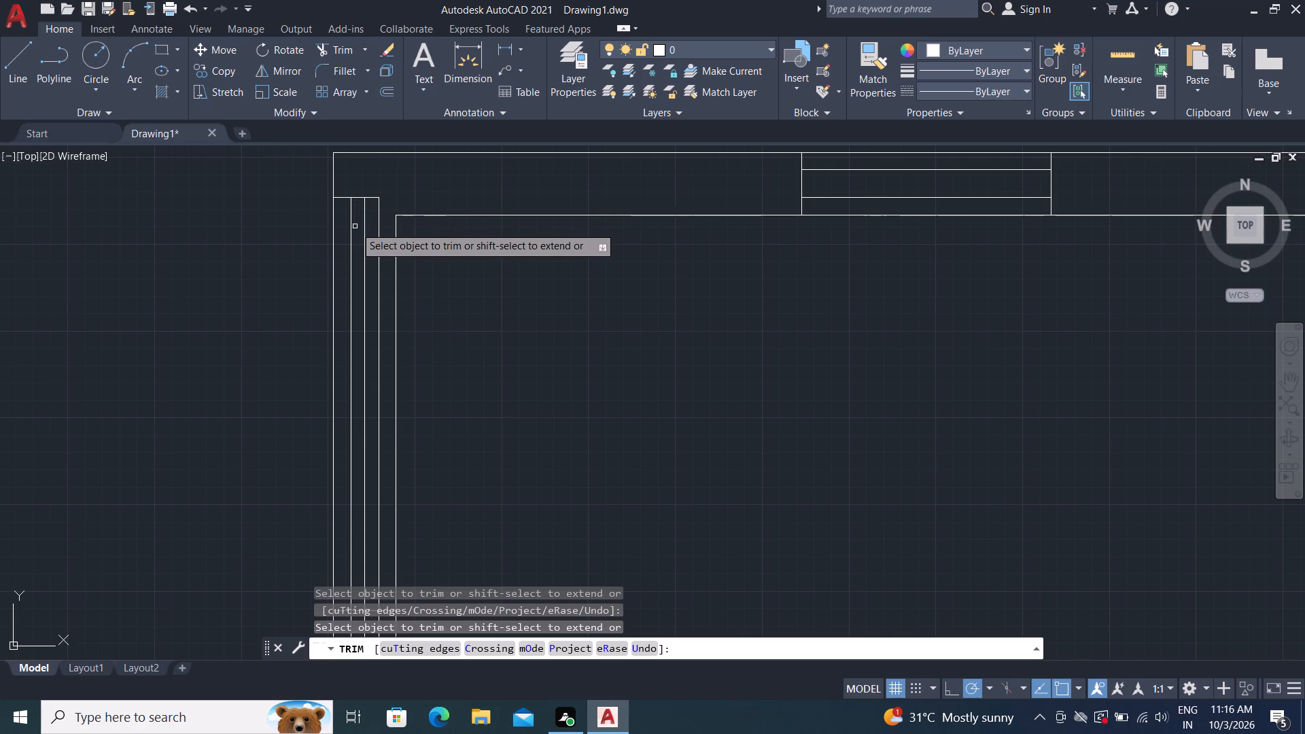
Trim the left wall's three middle lines above its window opening and remove the leftover stub in the upper-left corner.
middle_drag(356, 212, 358, 183)
scroll(351, 197, down, 2)
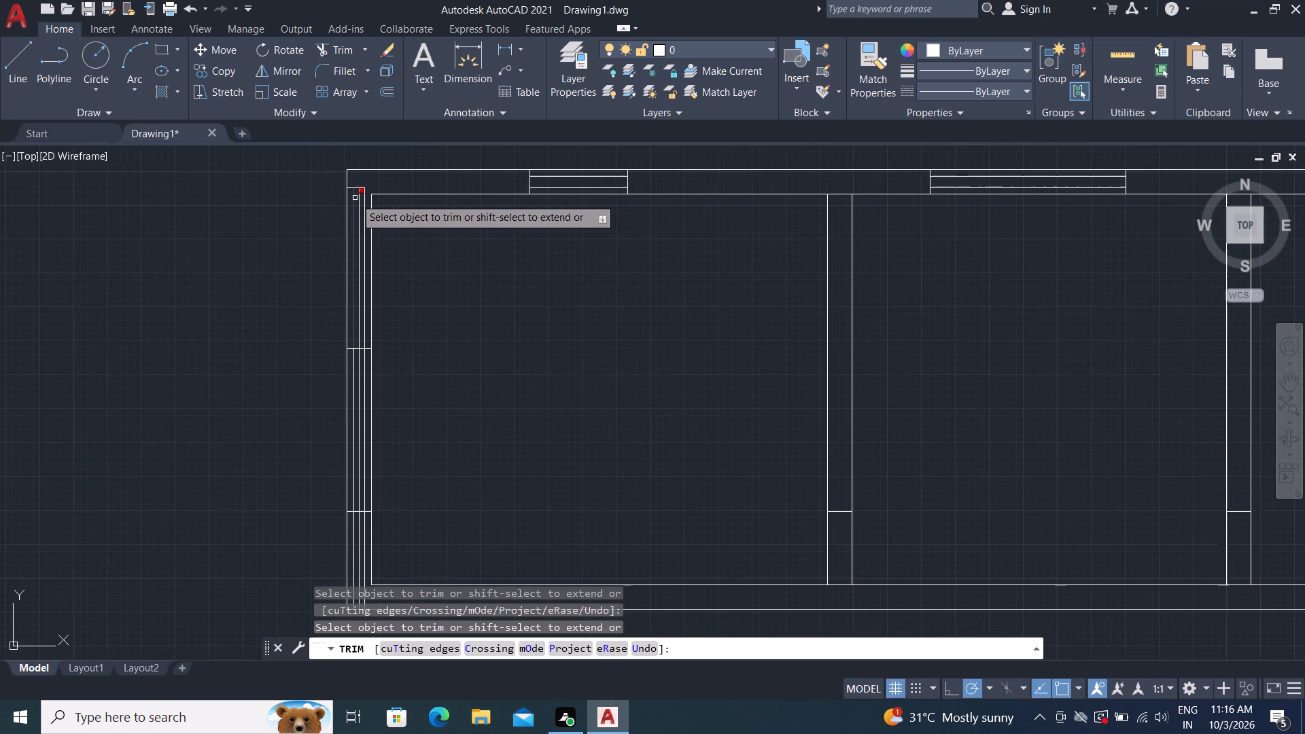
click(362, 198)
click(356, 198)
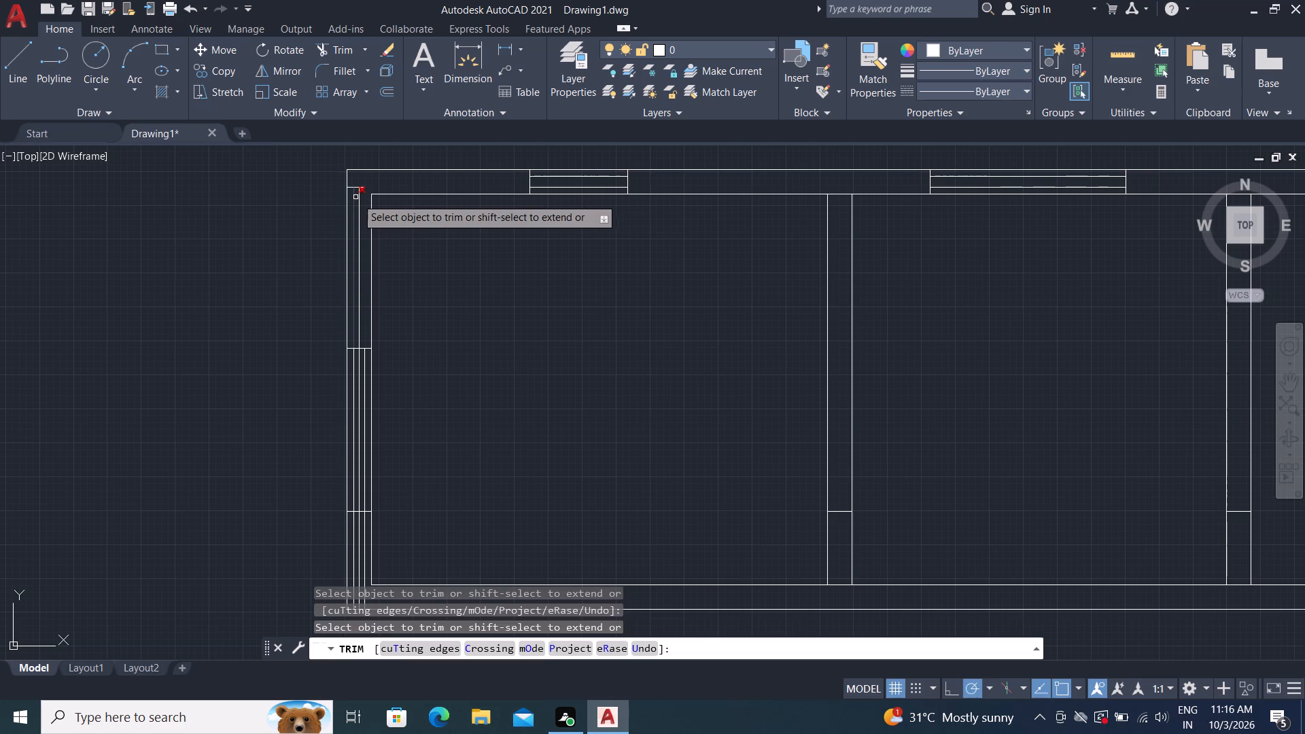
click(359, 220)
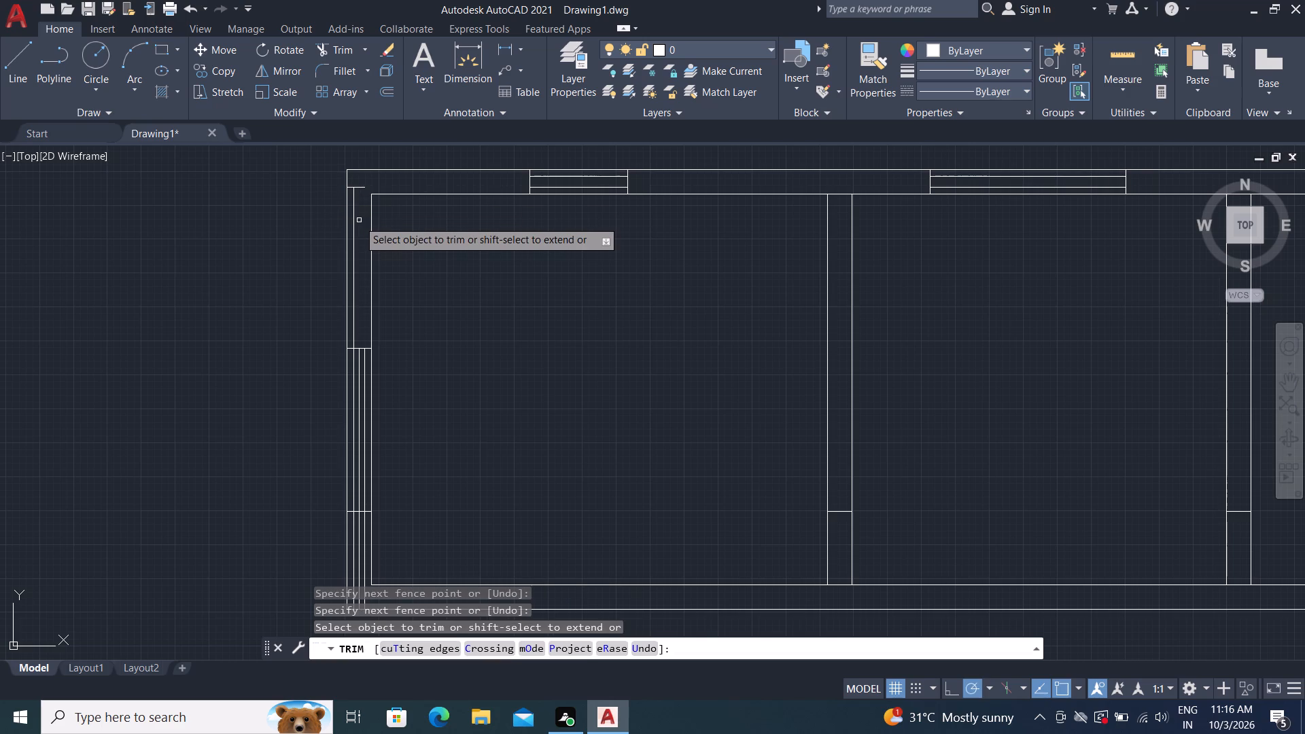
click(356, 214)
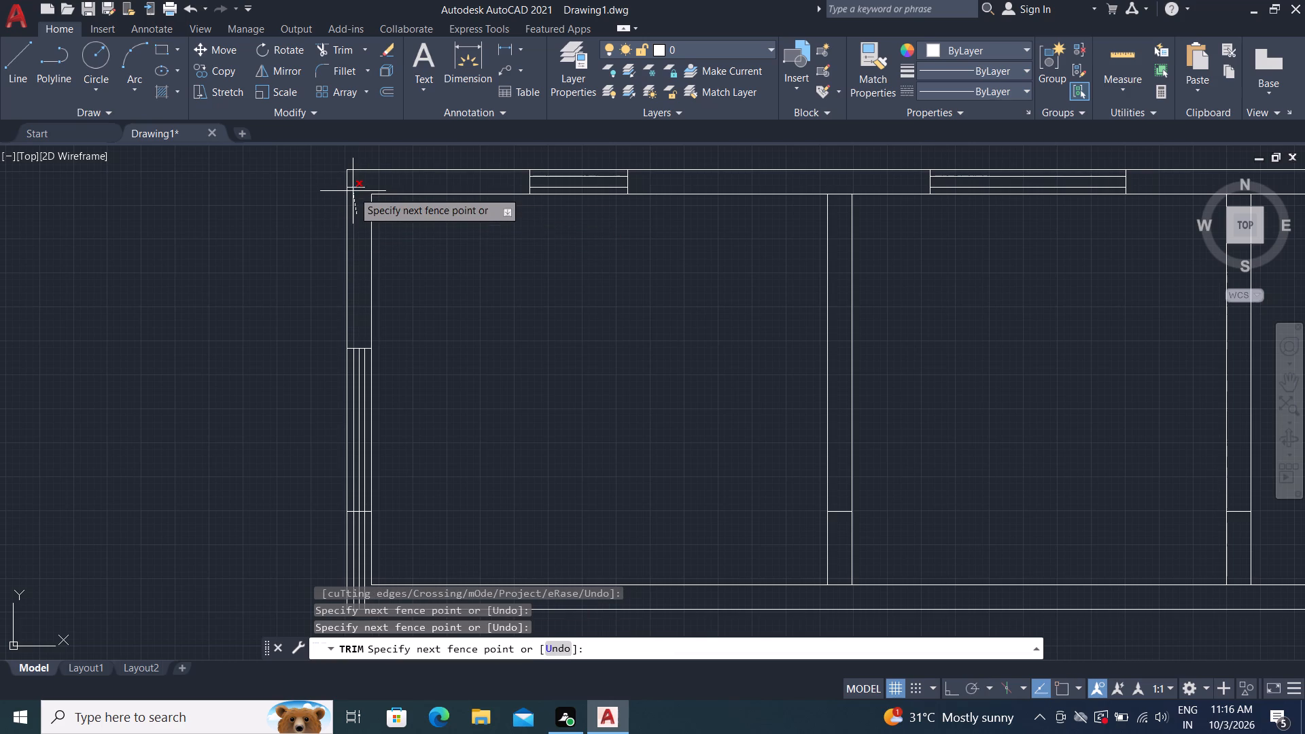
click(357, 183)
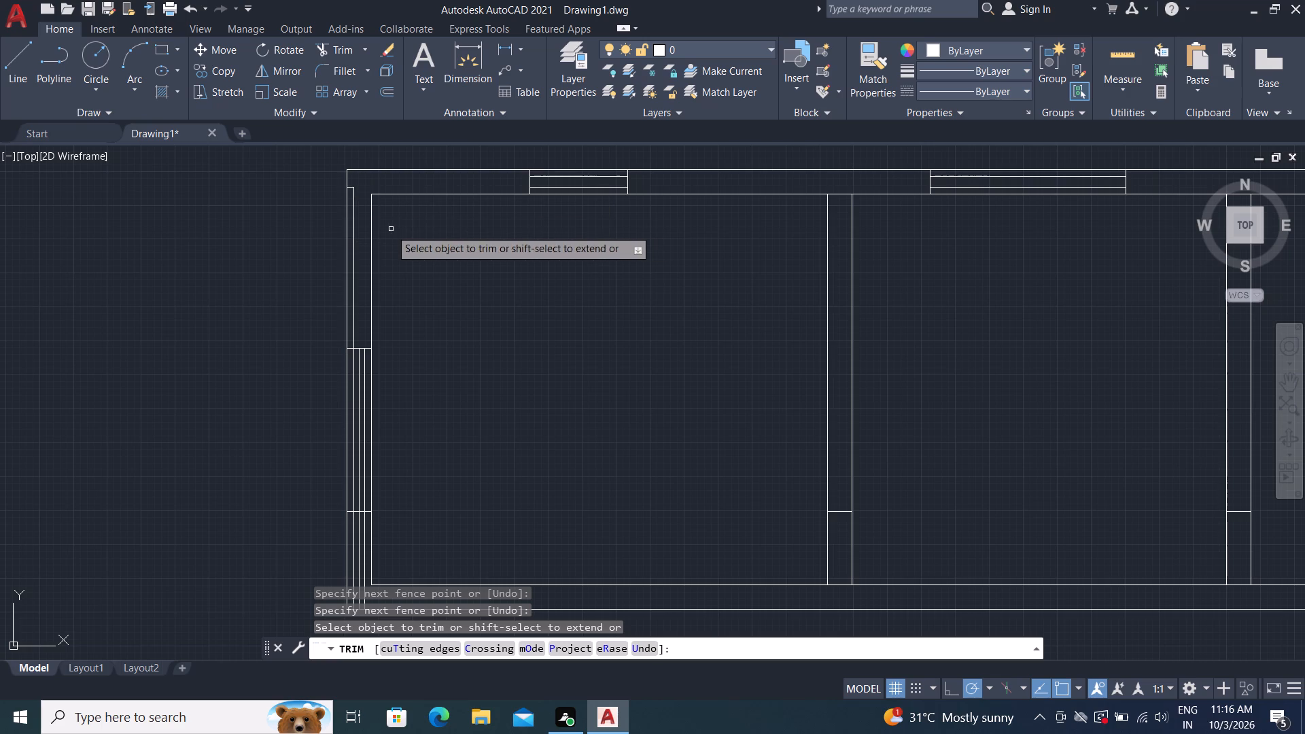
click(353, 237)
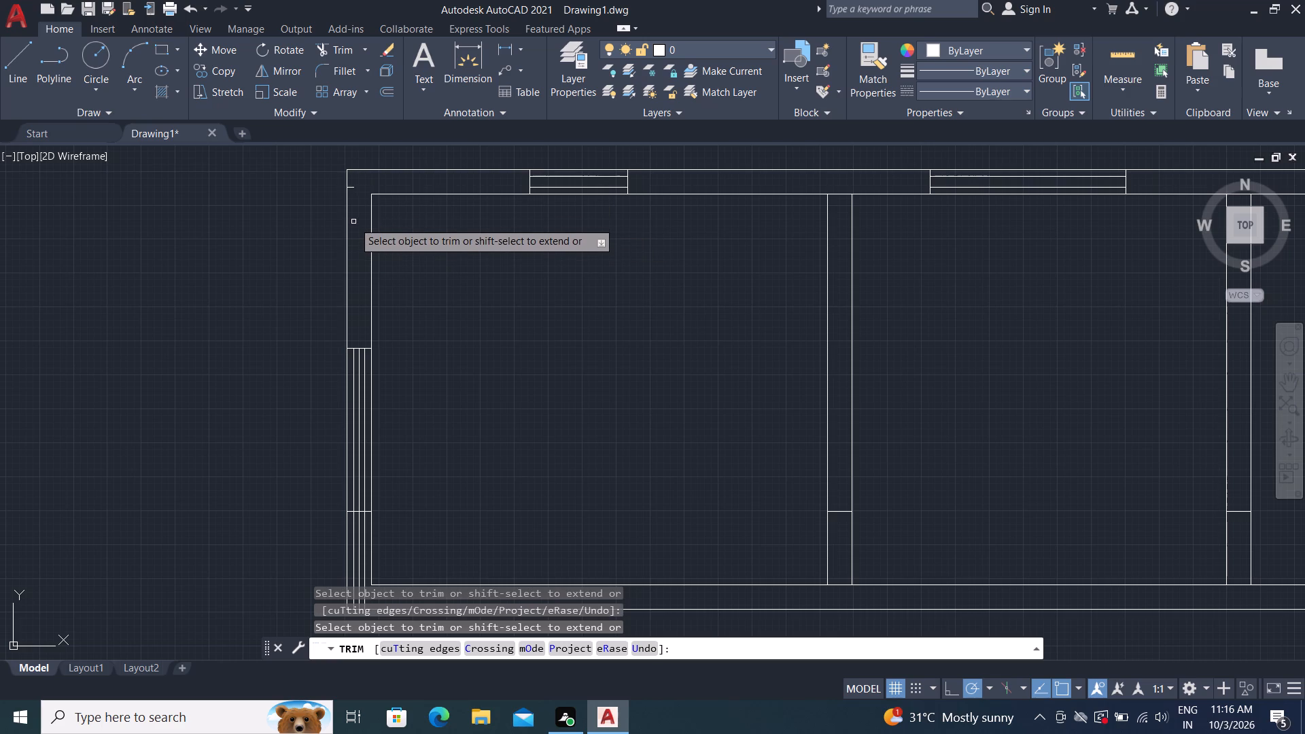
click(351, 185)
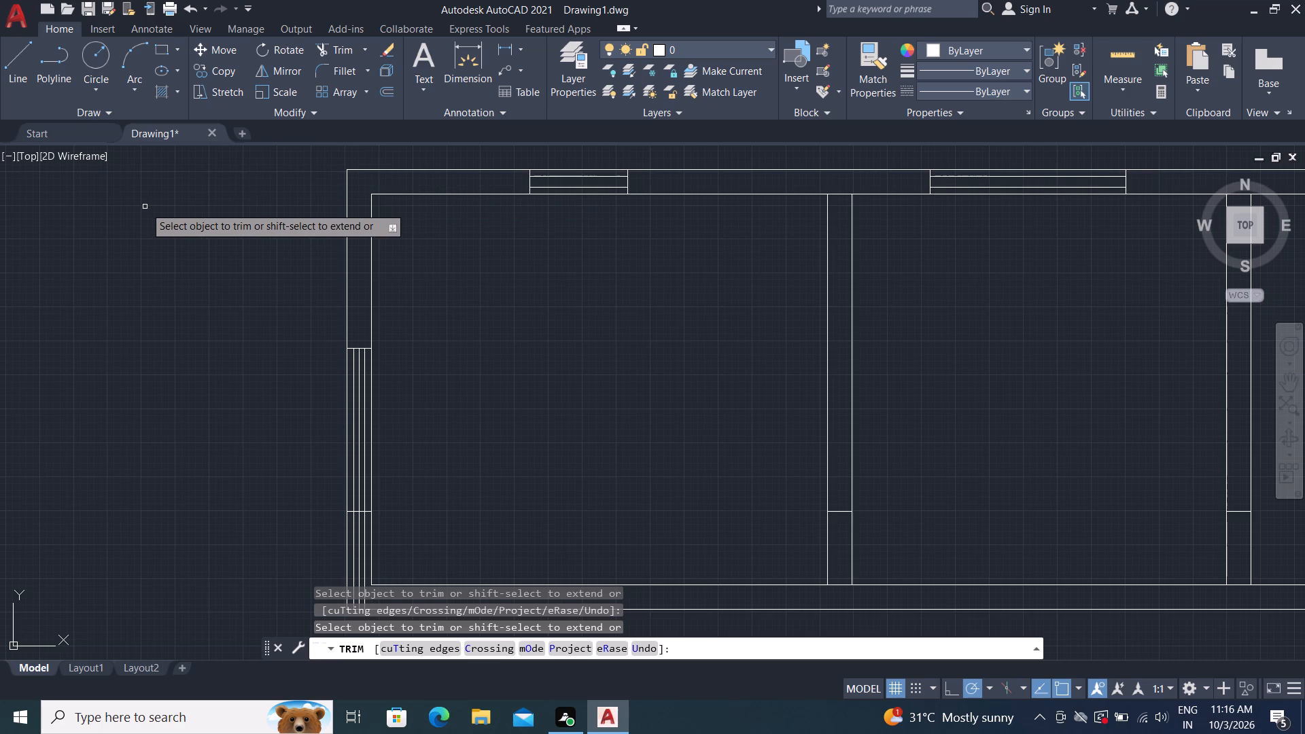
Trim the centre line out of the left wall's window opening.
middle_drag(122, 221, 176, 189)
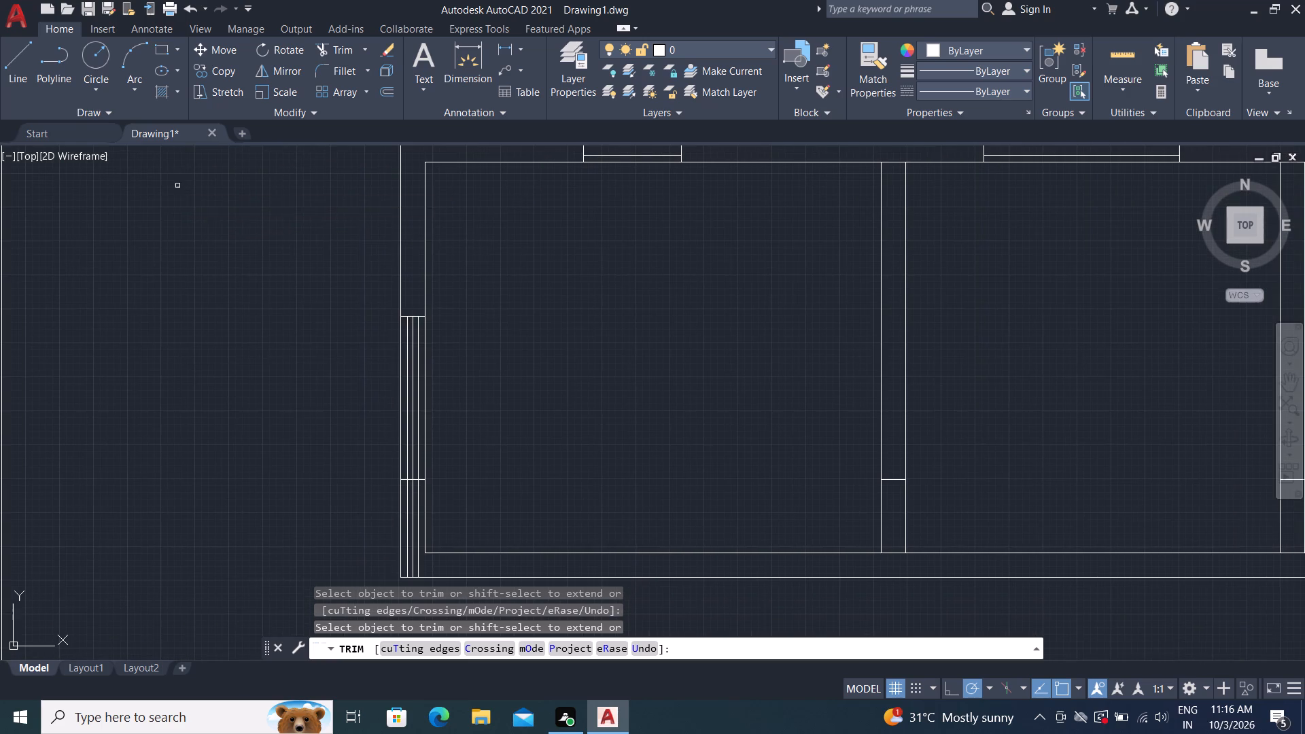
middle_drag(362, 392, 357, 264)
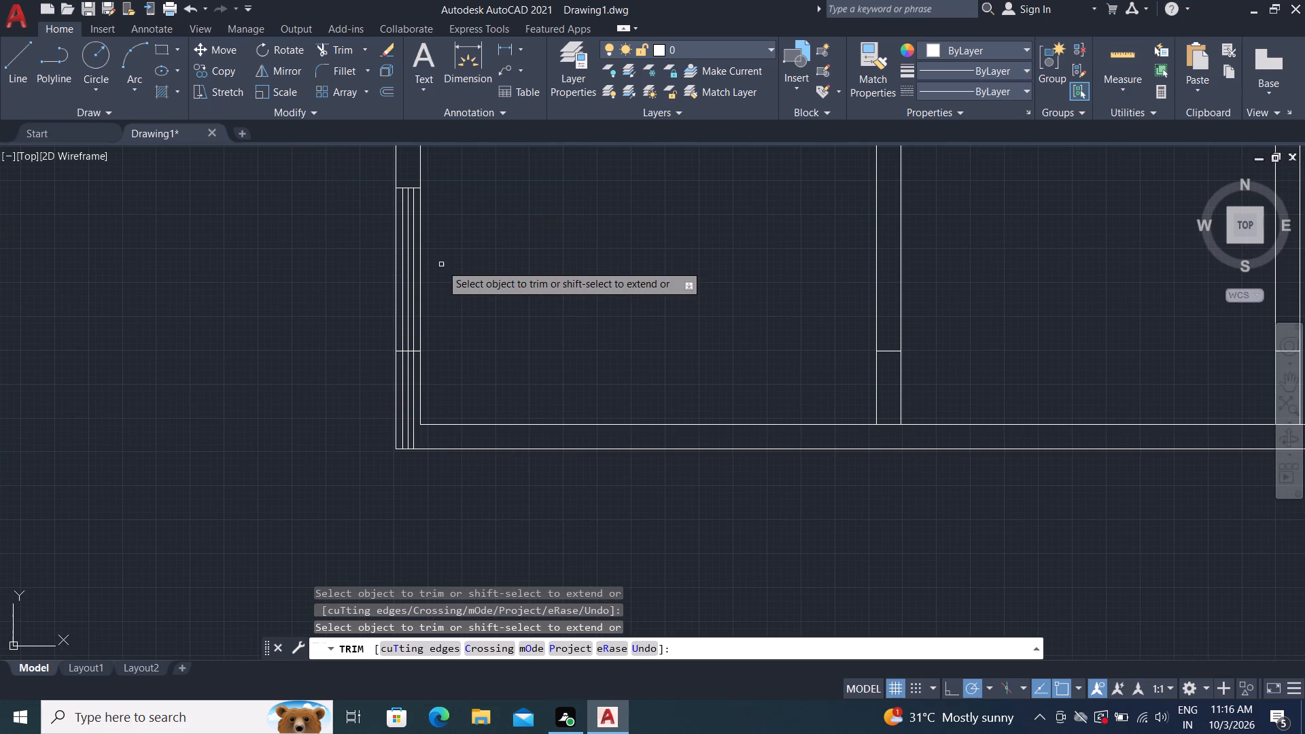
scroll(413, 270, up, 2)
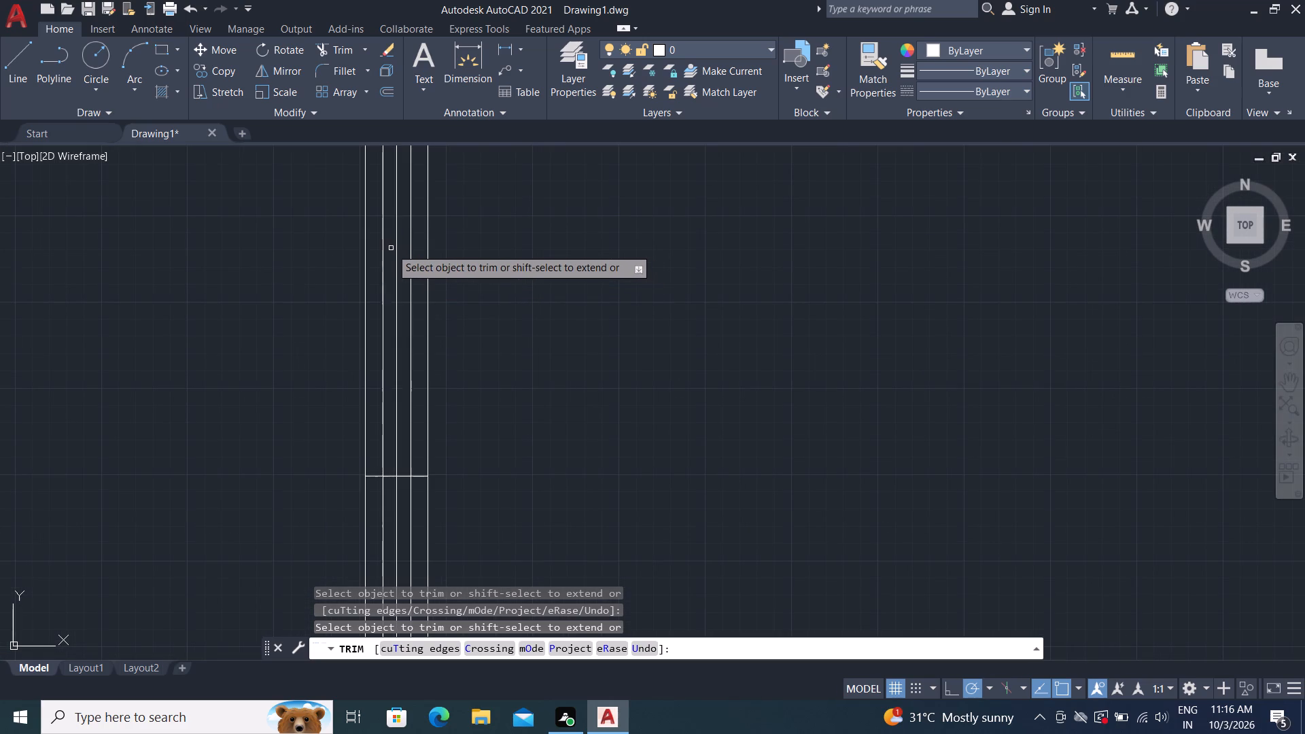
click(402, 251)
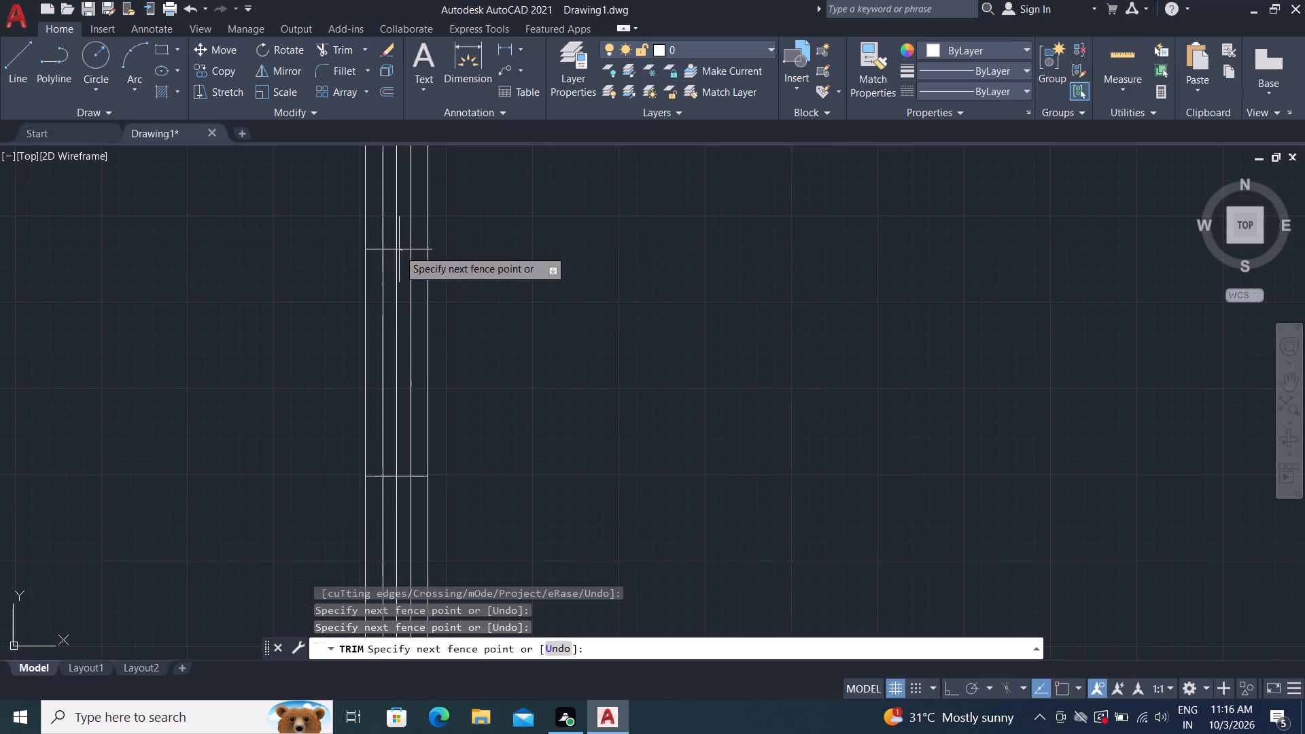
click(401, 247)
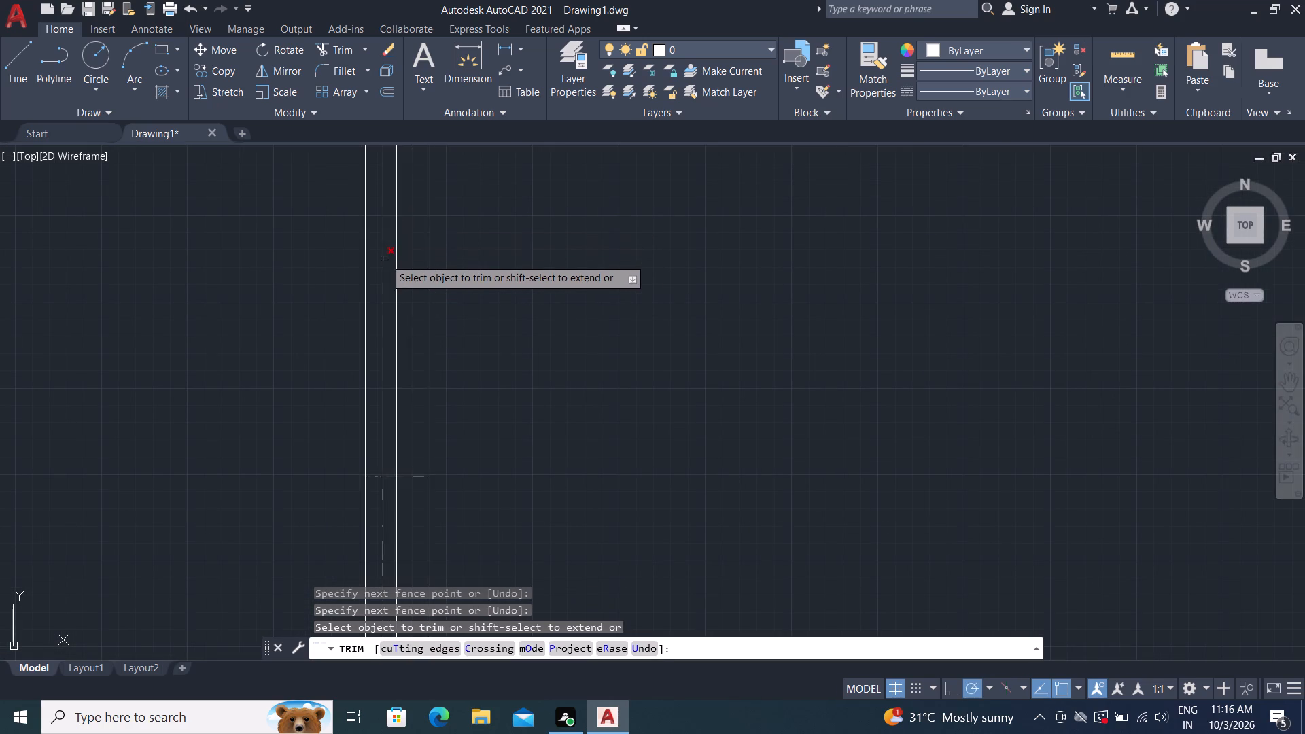
click(396, 269)
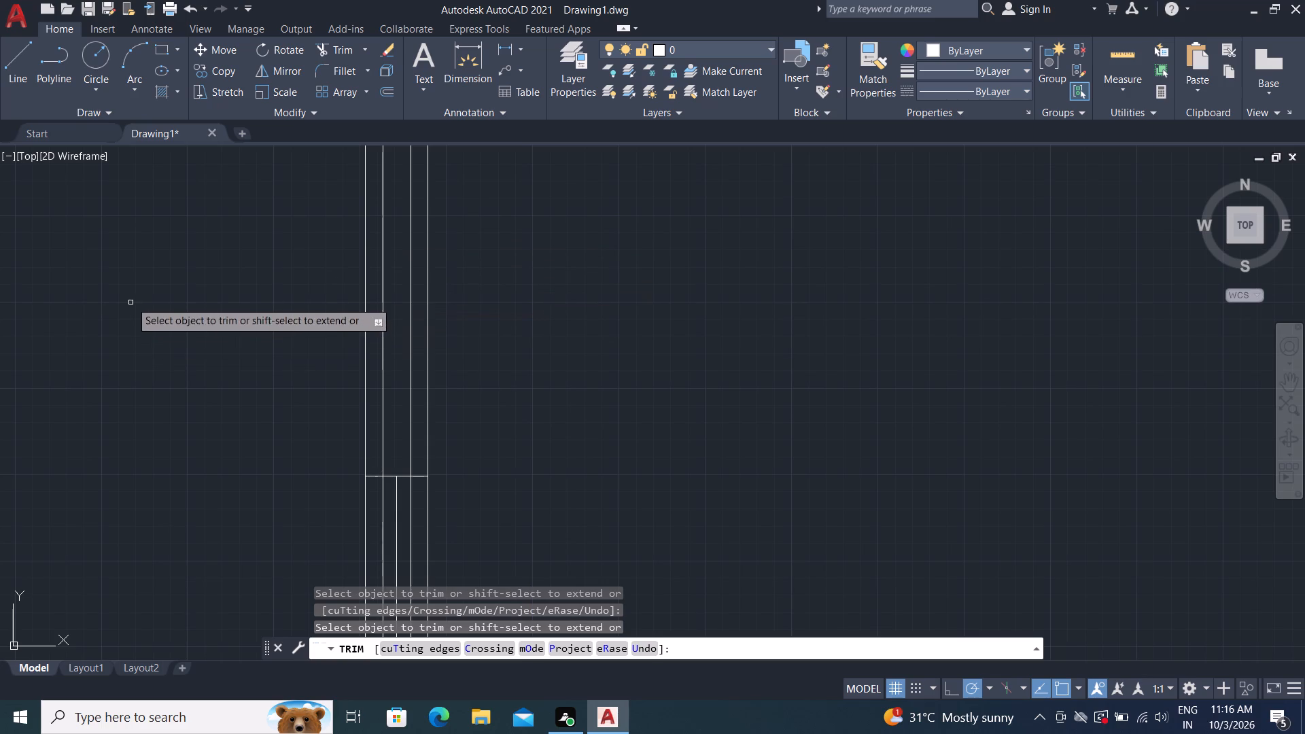
Trim the left wall's three middle lines below its window opening, down to the block's lower-left corner, and end the trimming.
middle_drag(267, 432, 266, 342)
middle_drag(288, 385, 257, 245)
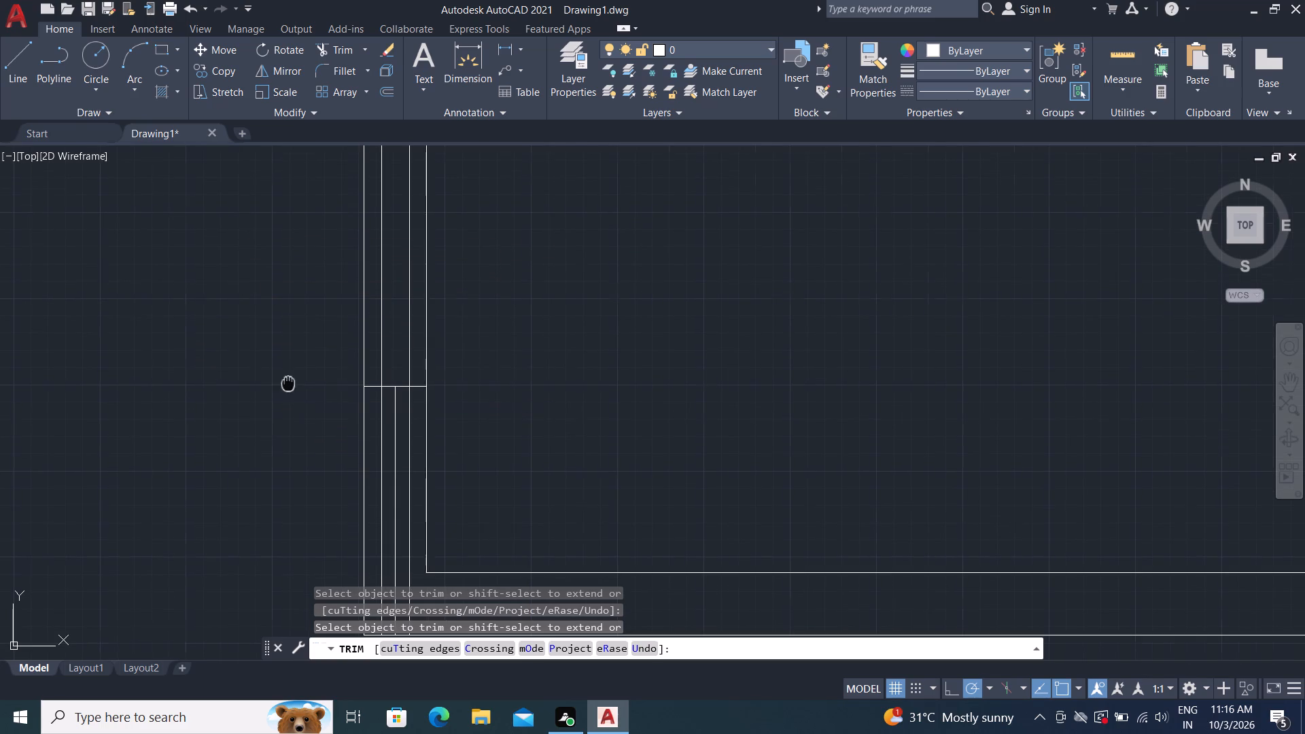
middle_drag(257, 245, 252, 208)
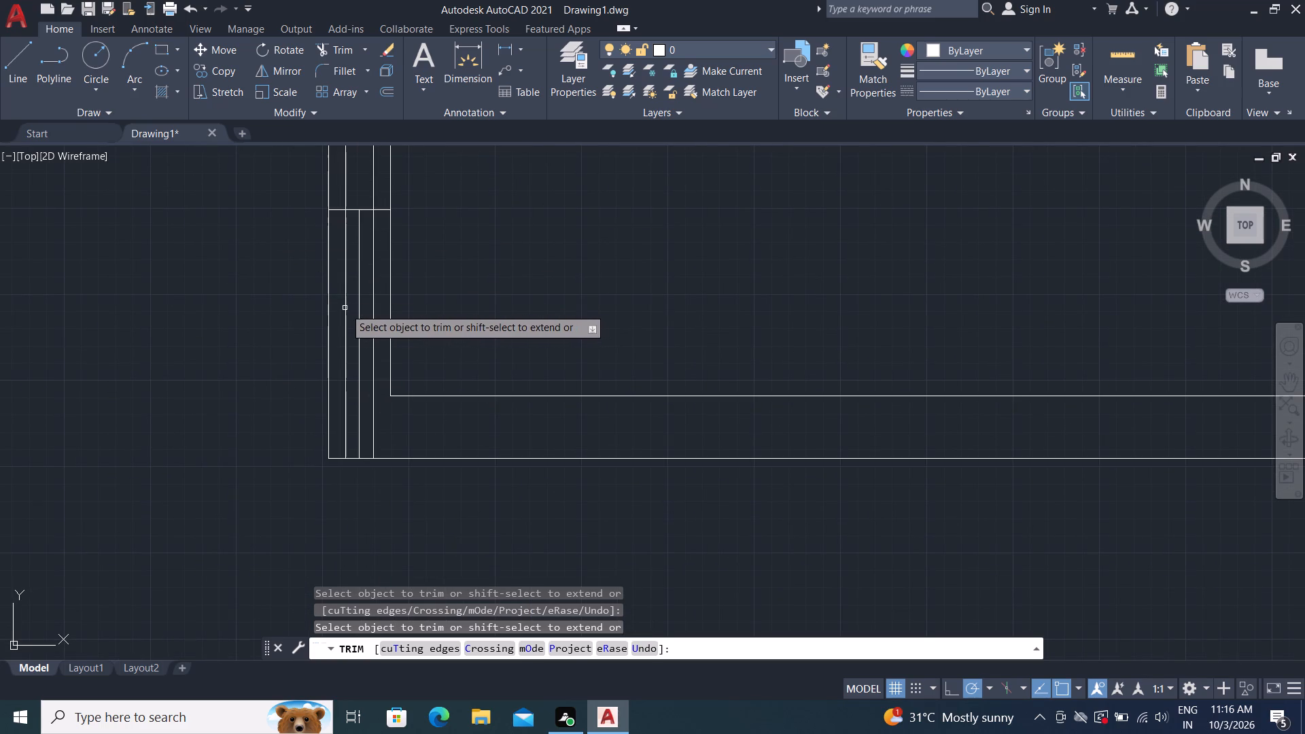
click(341, 306)
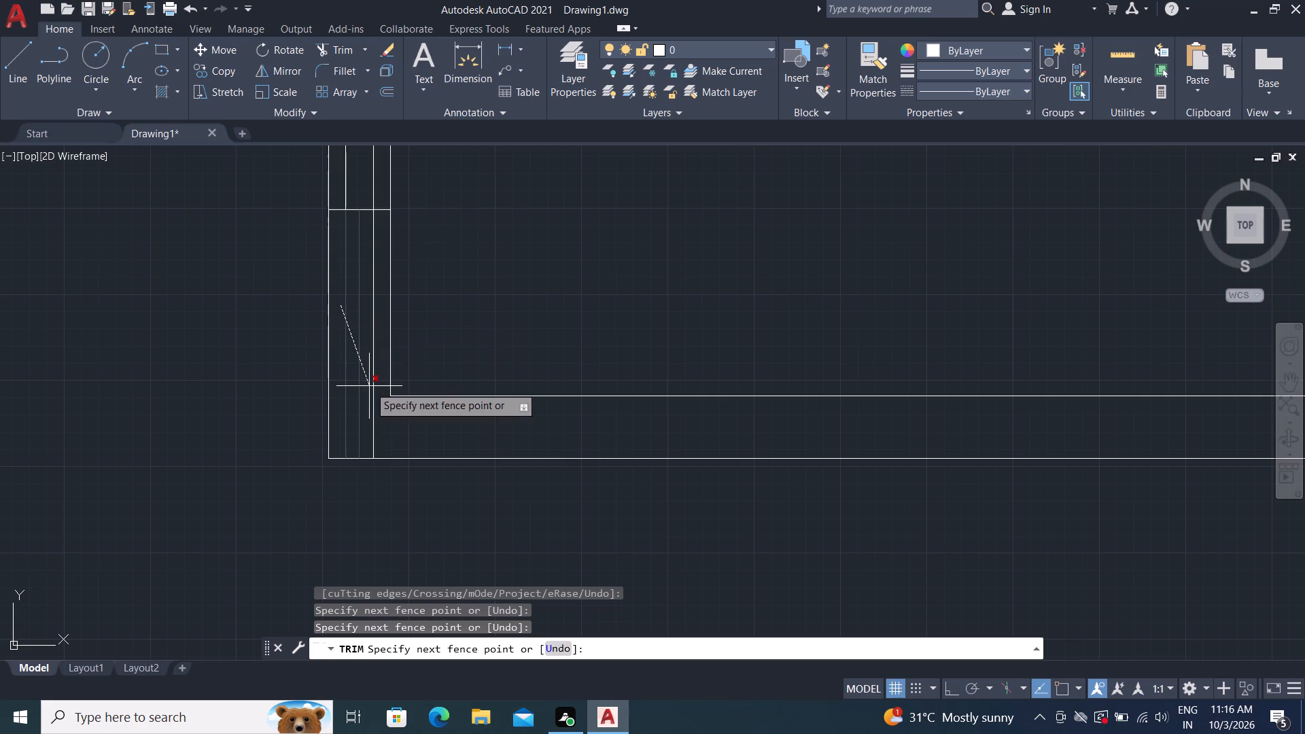
click(382, 430)
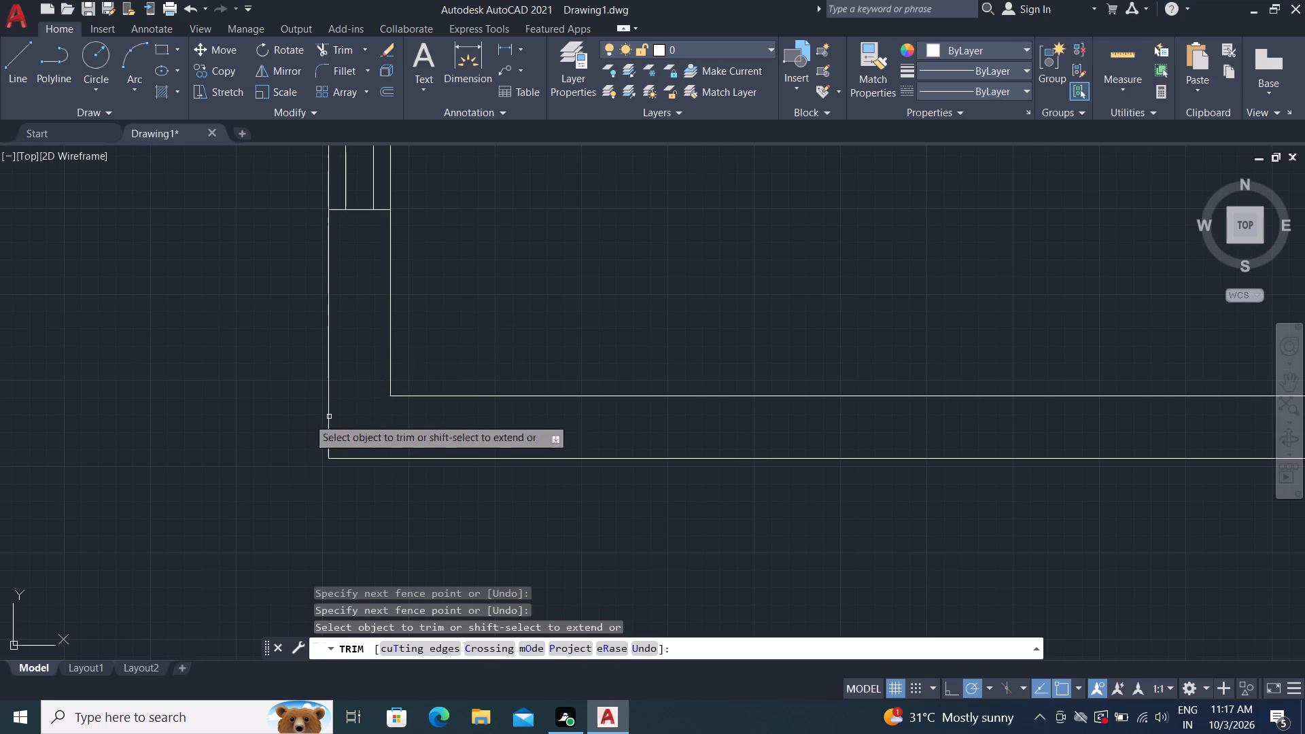
scroll(190, 394, down, 2)
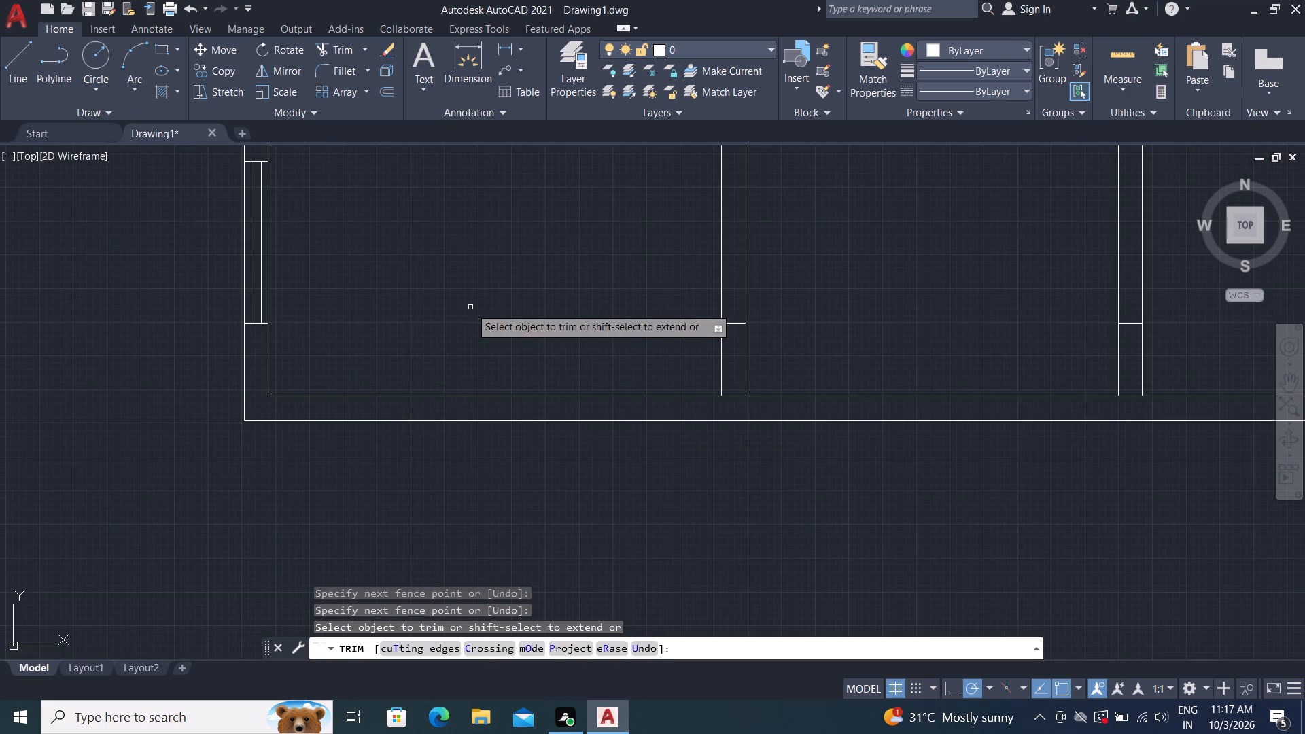
middle_drag(470, 307, 407, 439)
scroll(411, 374, down, 1)
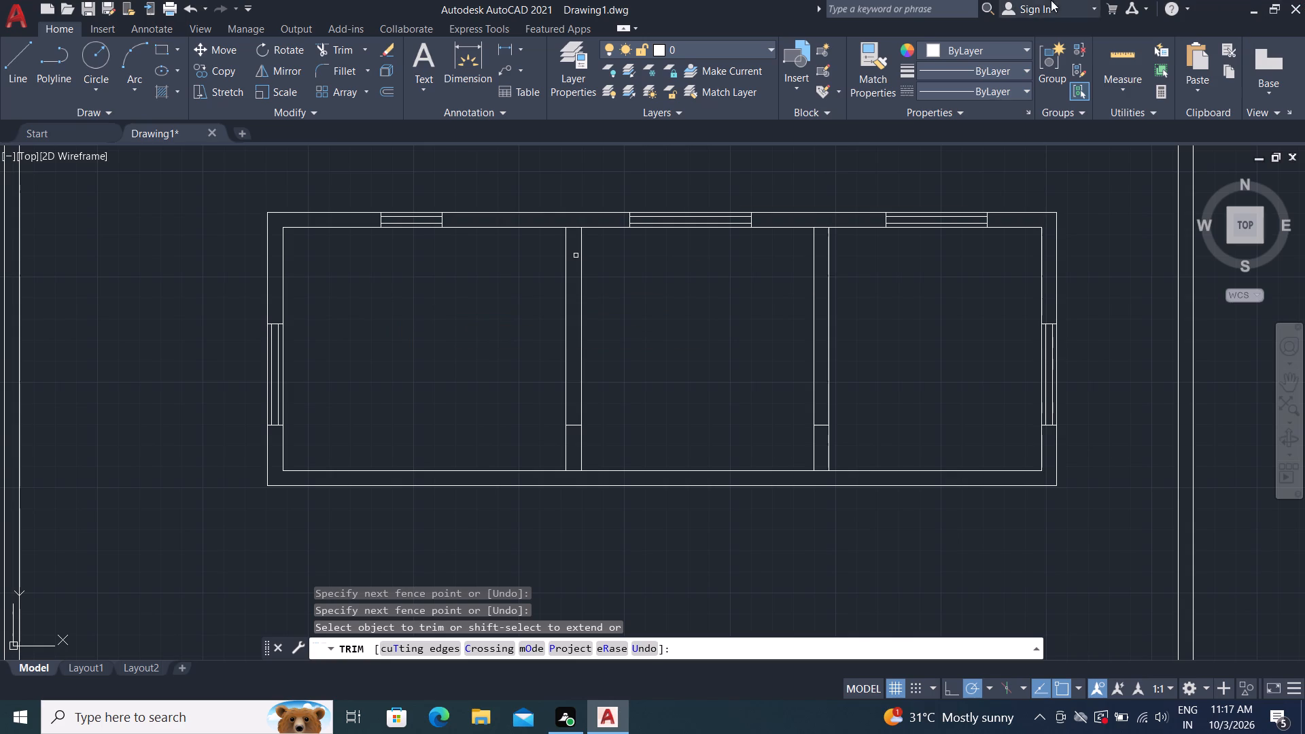
key(Escape)
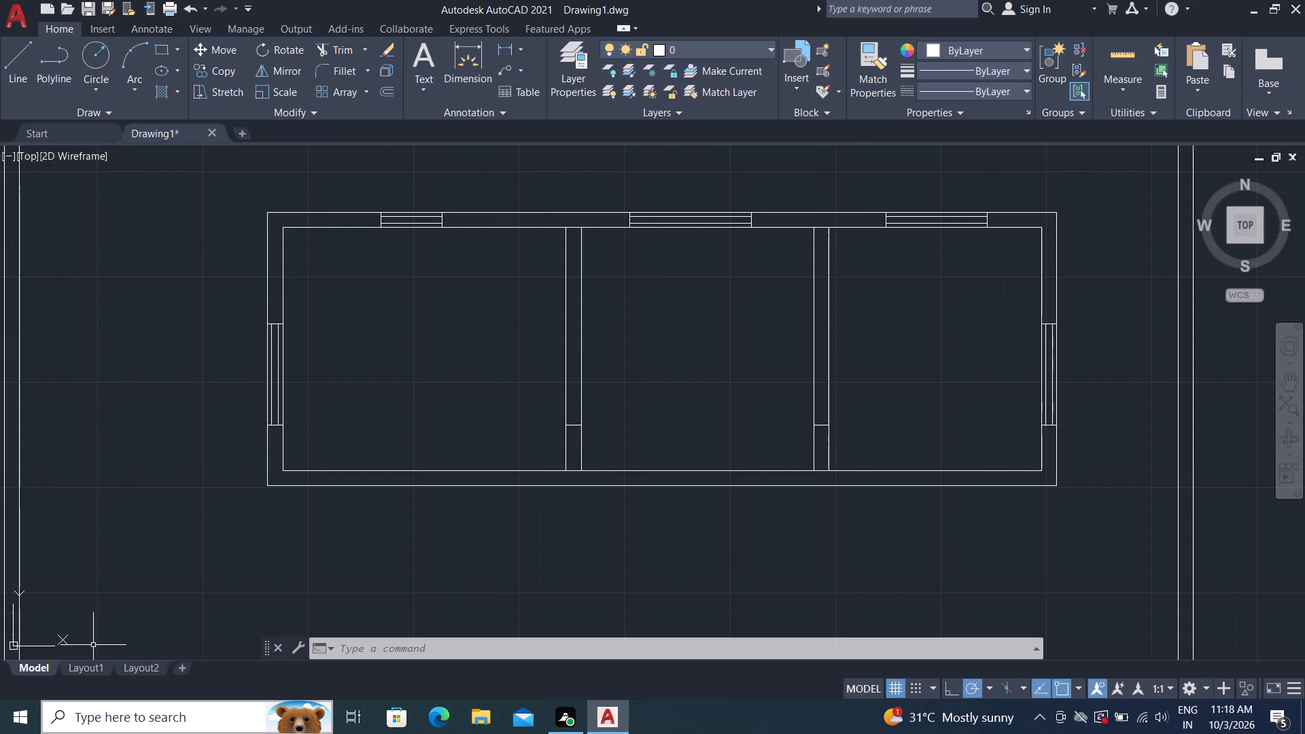
Offset the outer bottom line of the three-room block 11'6" downward.
middle_drag(500, 519, 402, 470)
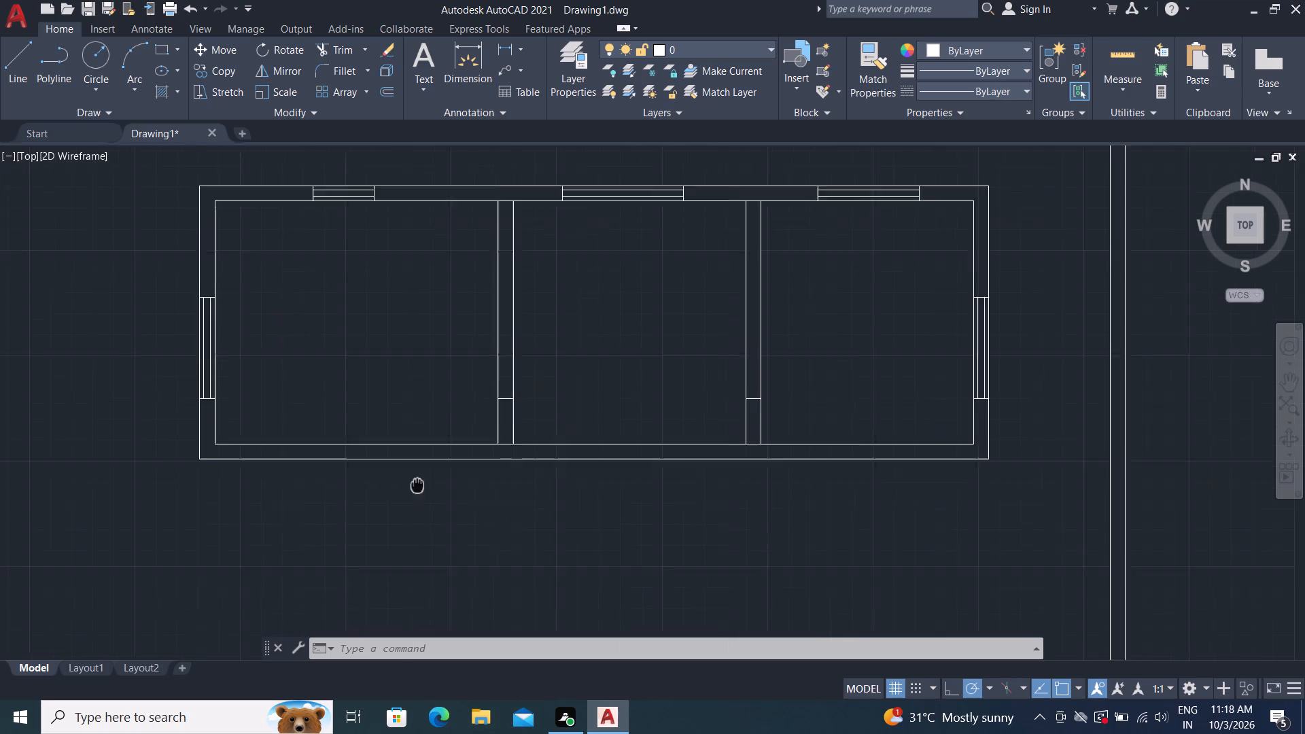
middle_drag(402, 470, 400, 467)
key(0)
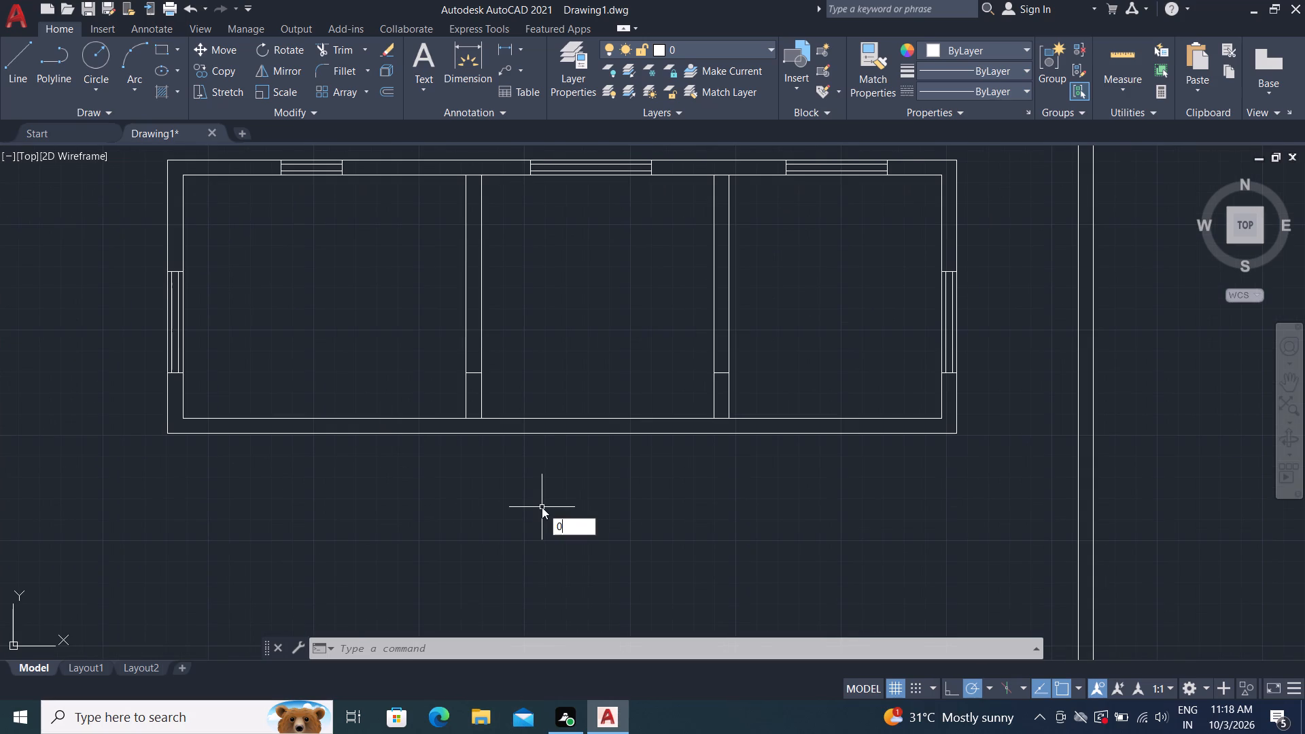
key(Escape)
text(O)
key(space)
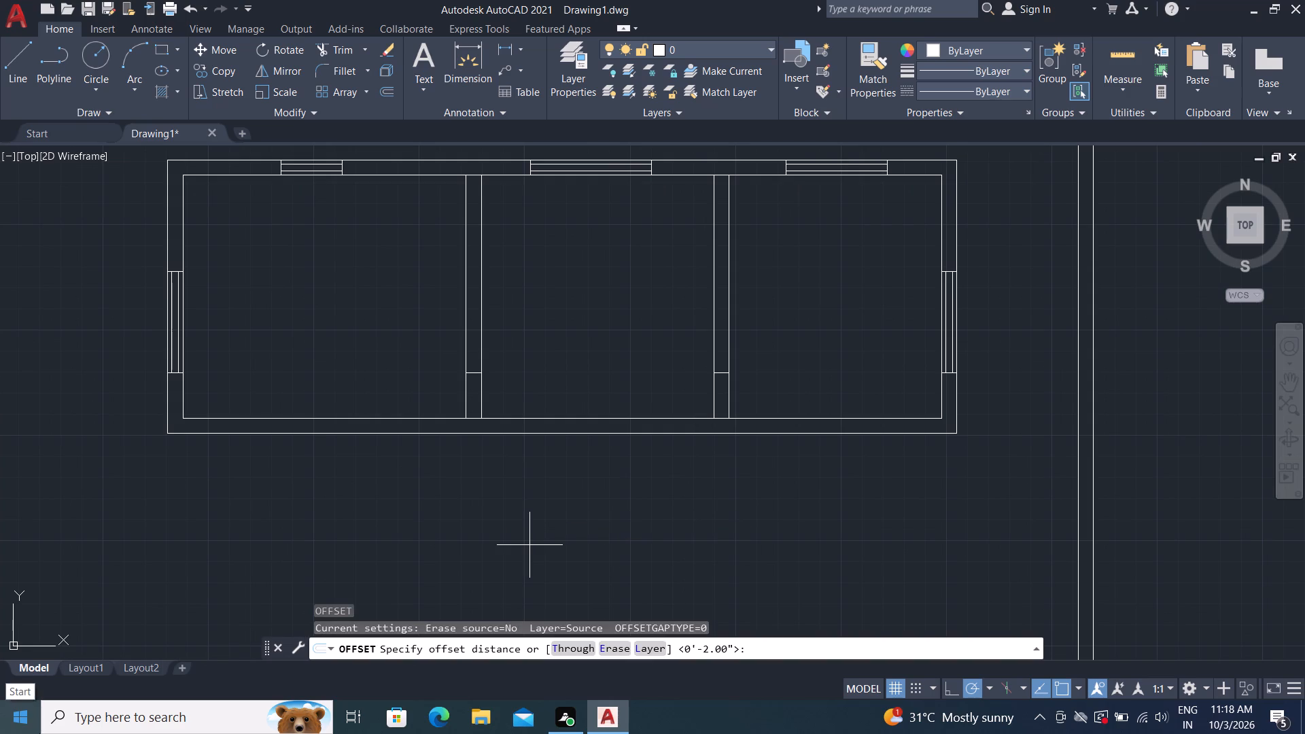
text(11)
key(apostrophe)
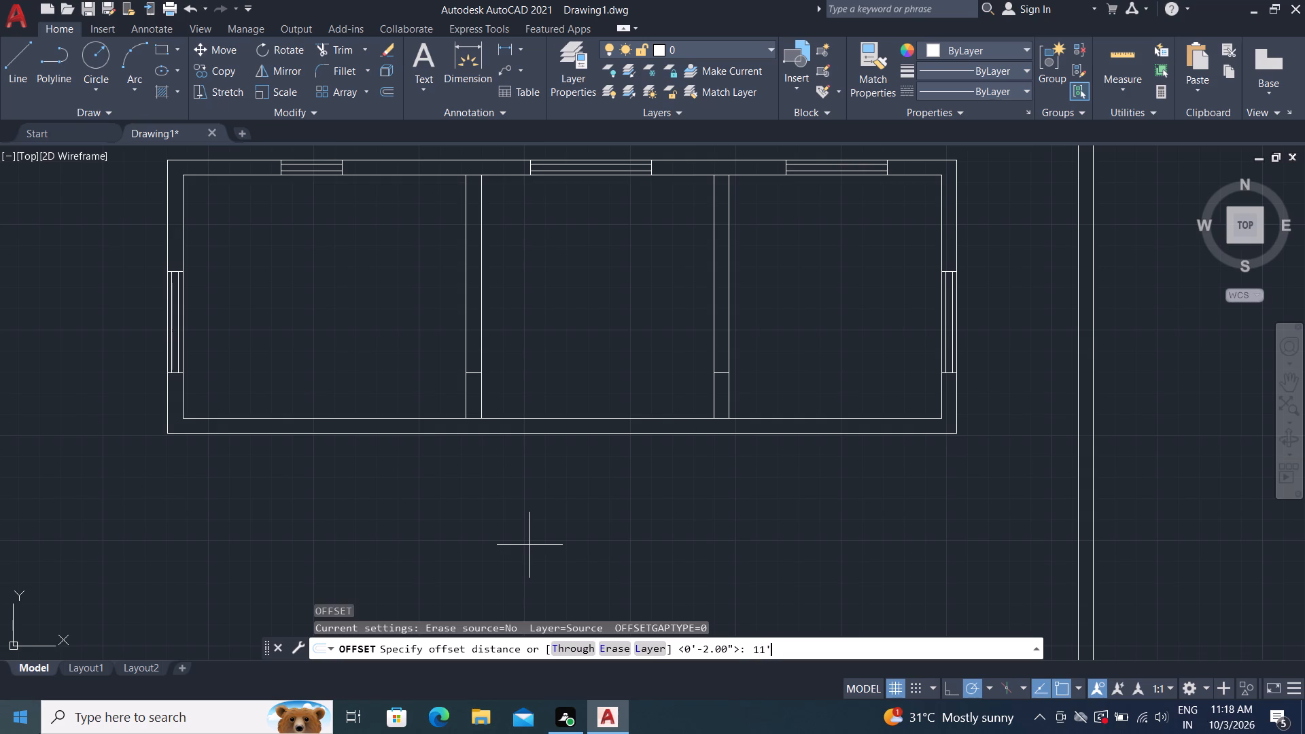
text(6")
key(Return)
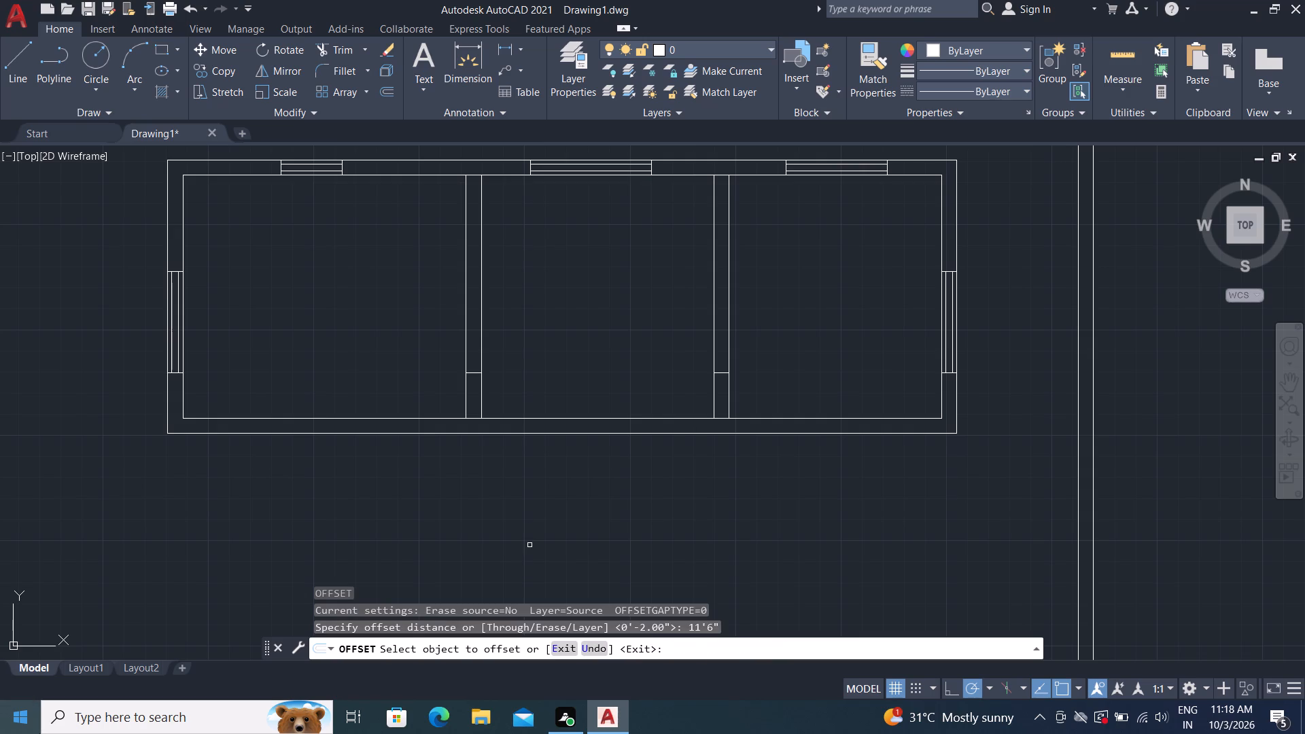
scroll(43, 733, up, 2)
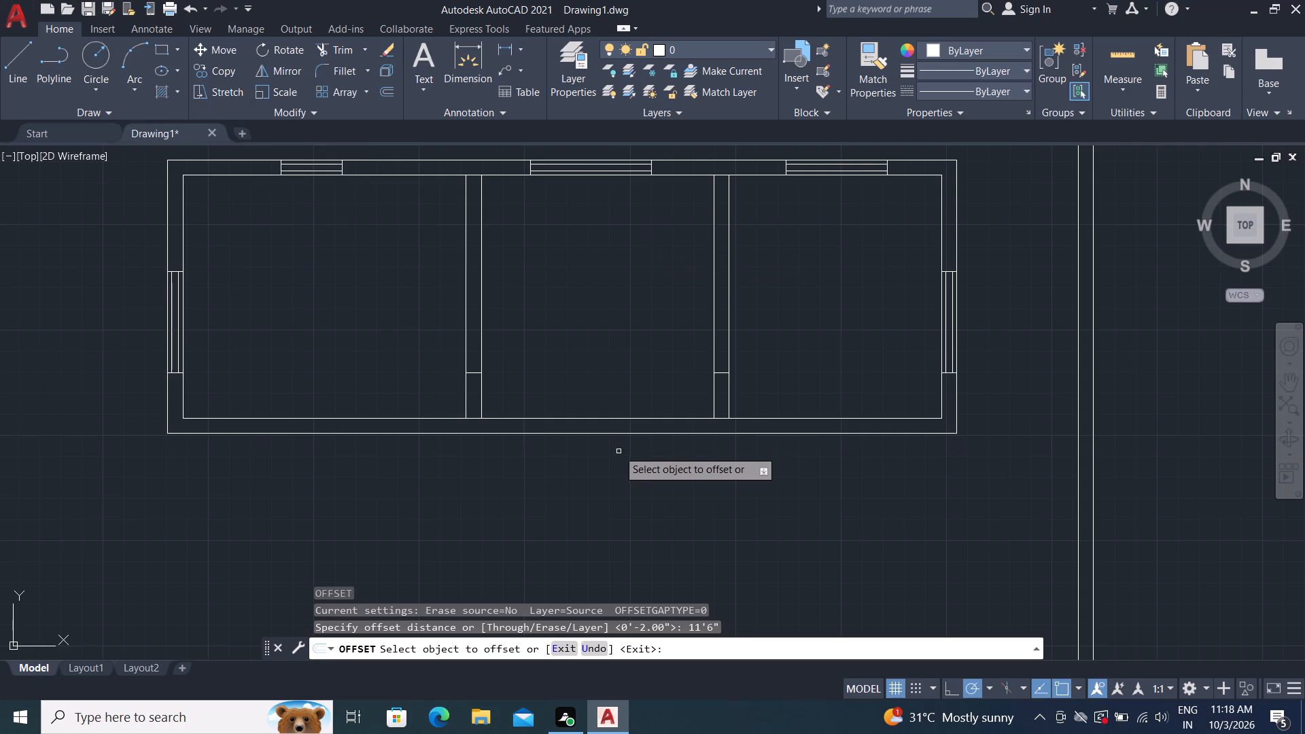
click(603, 433)
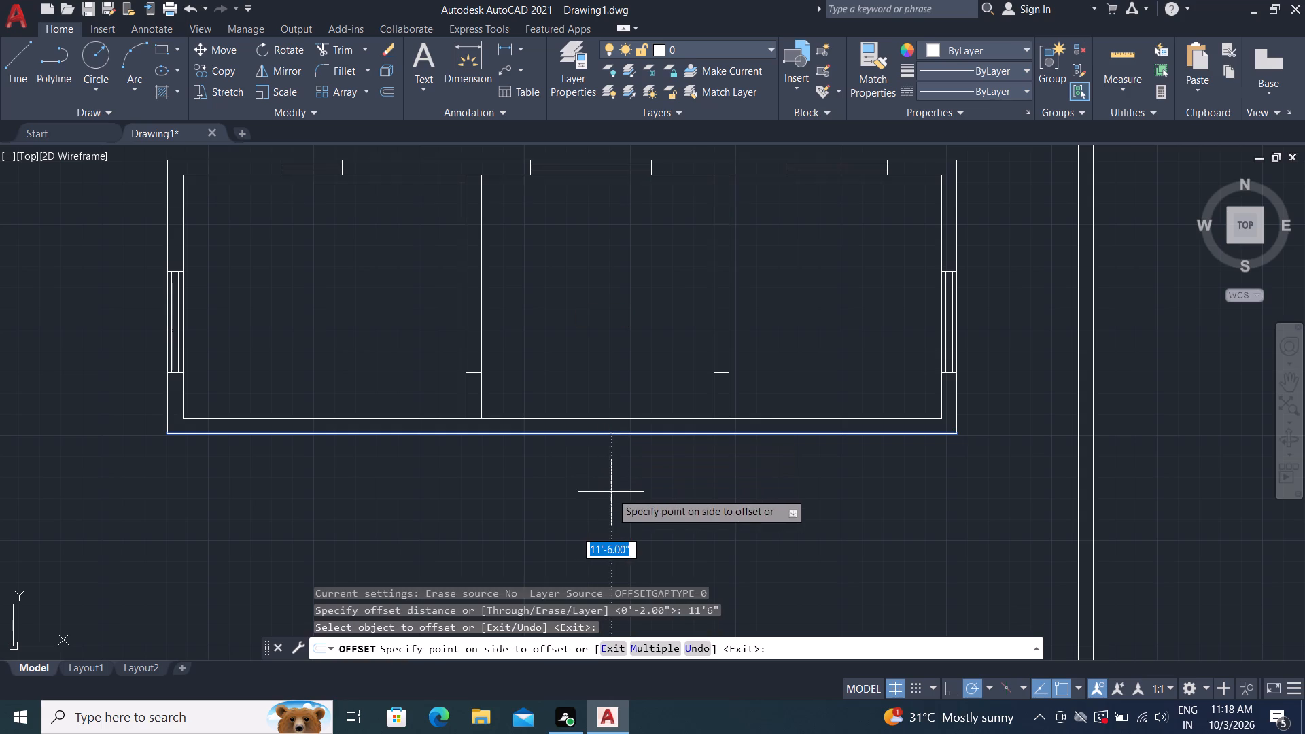
middle_drag(614, 497, 614, 498)
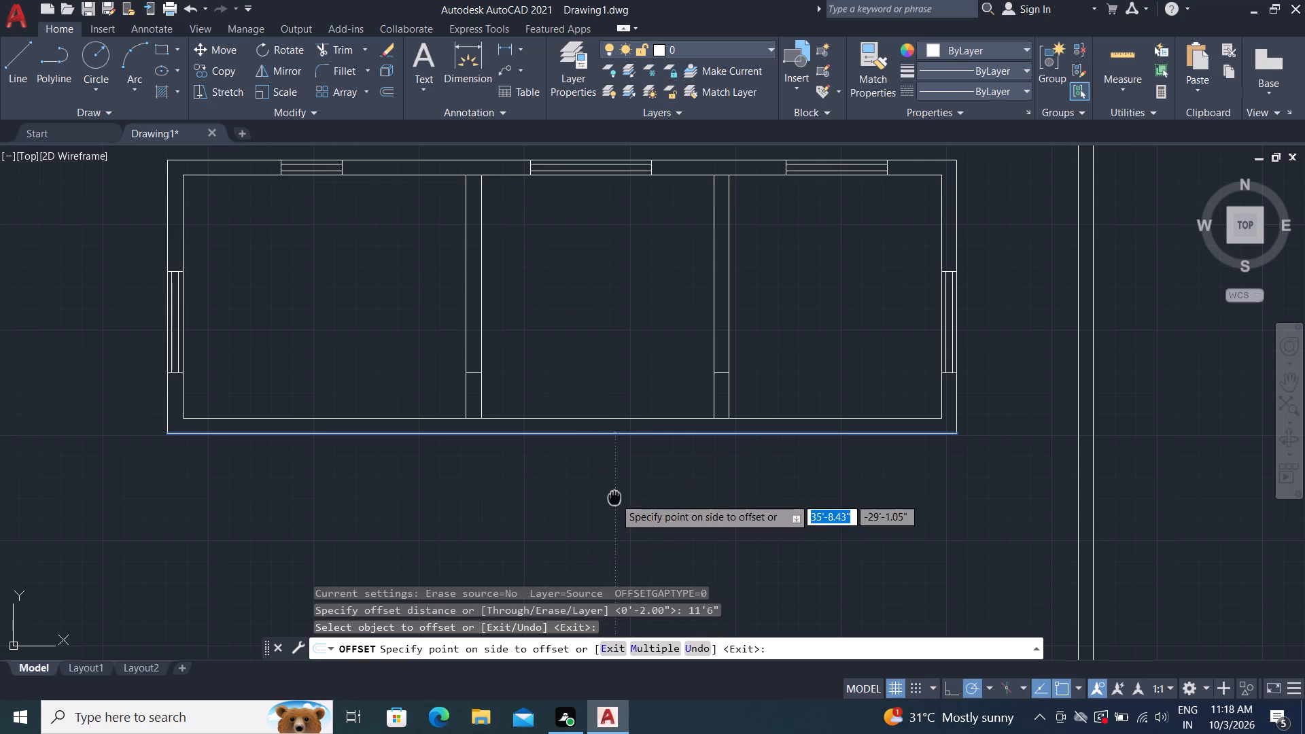
middle_drag(614, 498, 618, 443)
scroll(648, 355, down, 1)
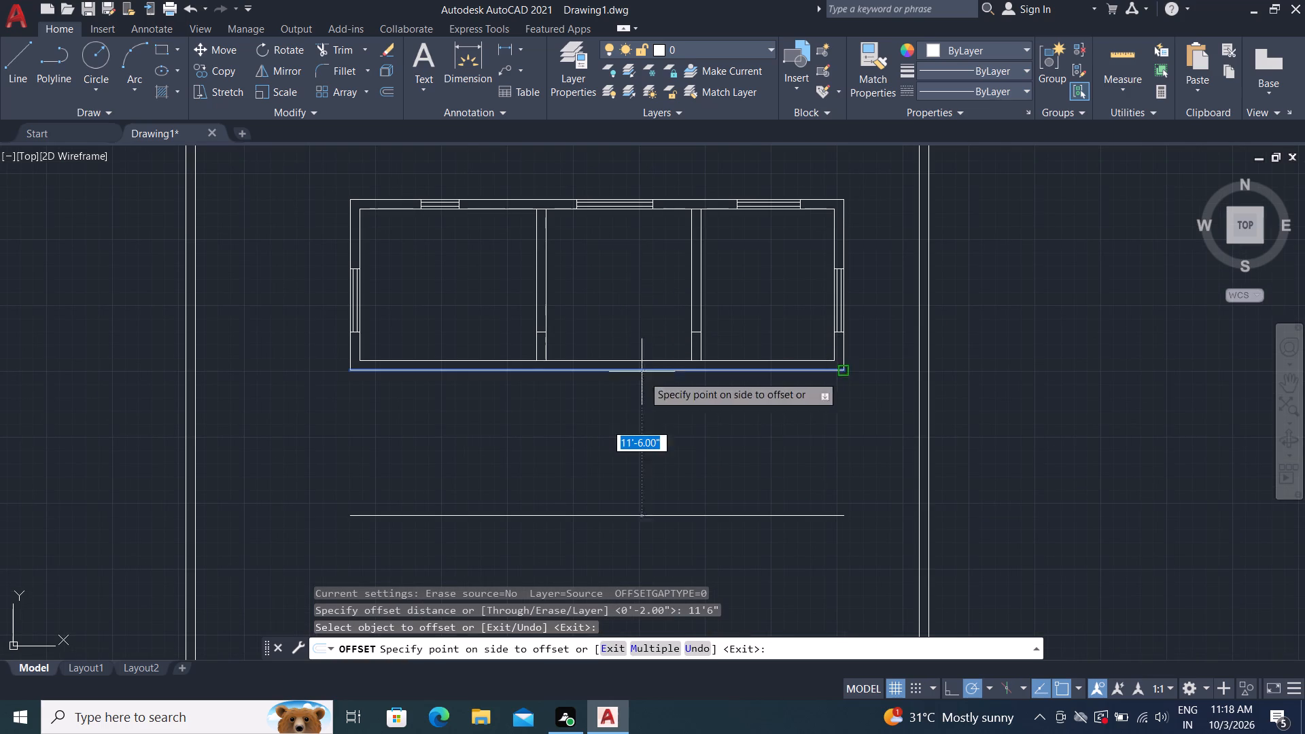
click(655, 425)
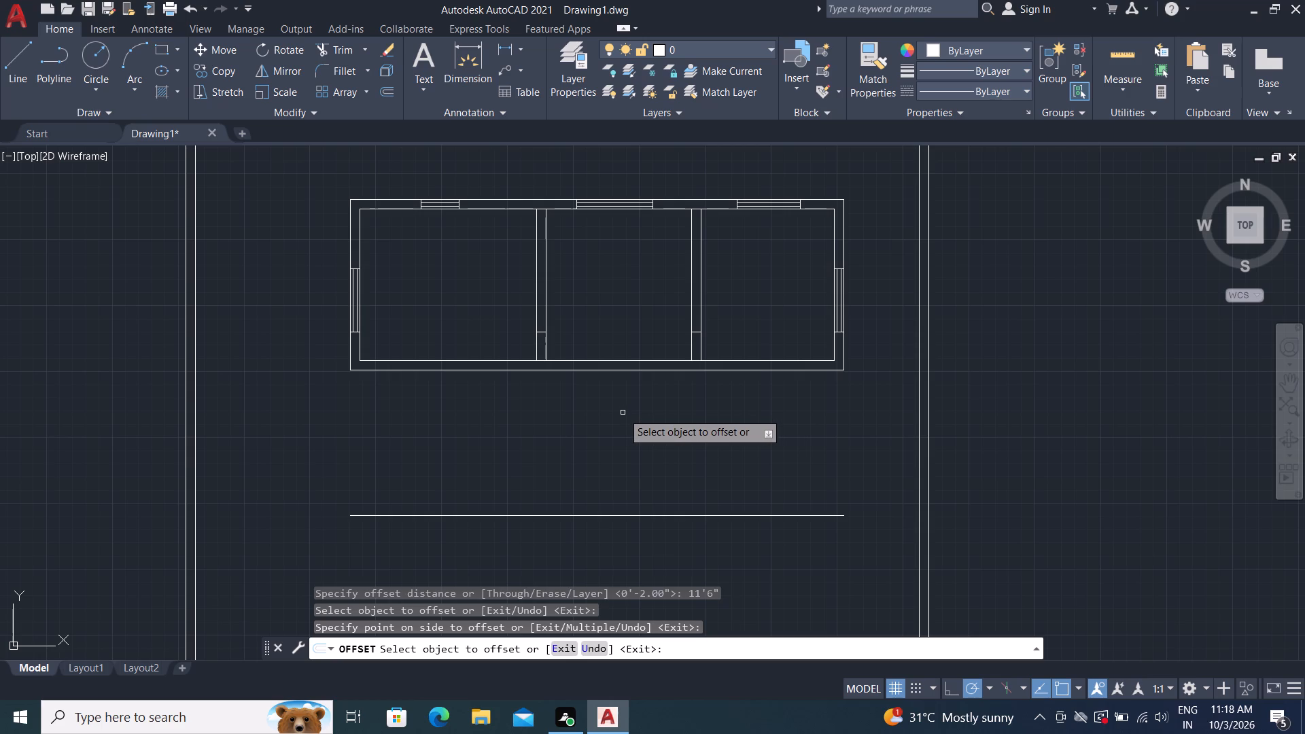
key(Escape)
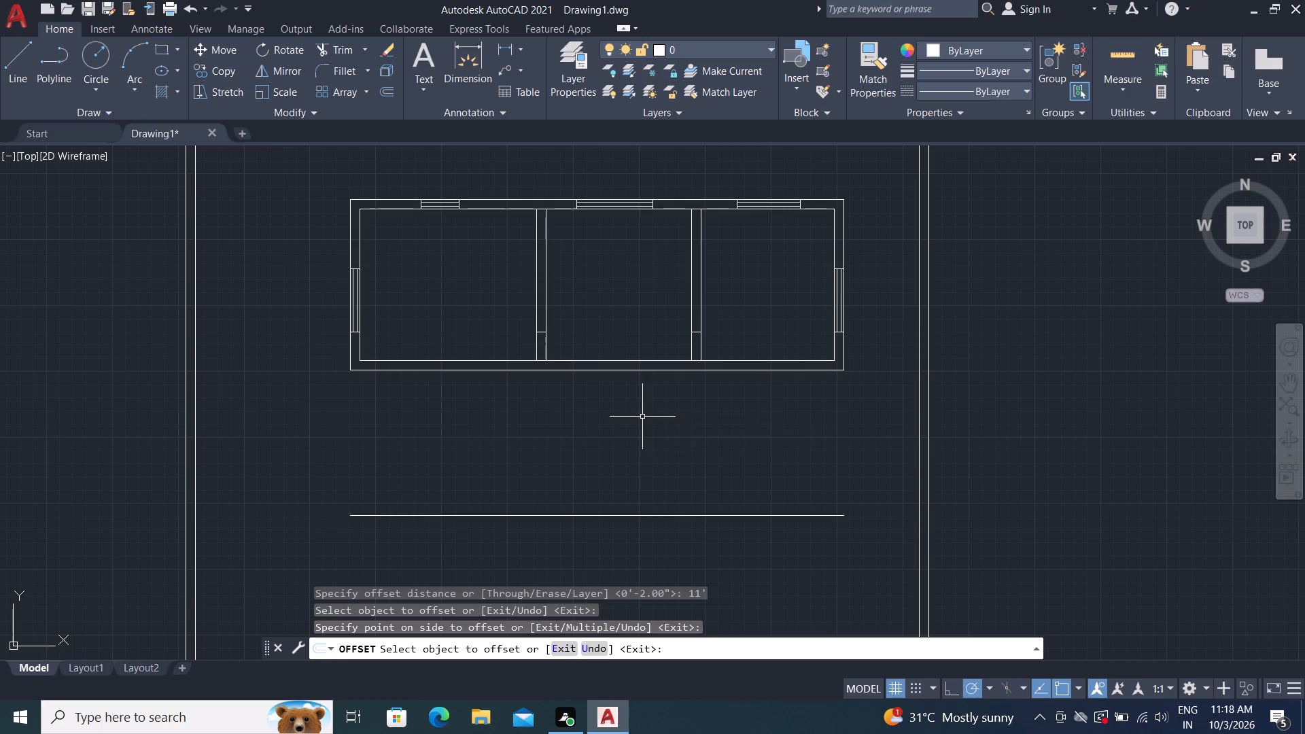
Extend the offset line below the block at both ends to the outermost lines of the plan's left and right walls.
text(EX)
key(space)
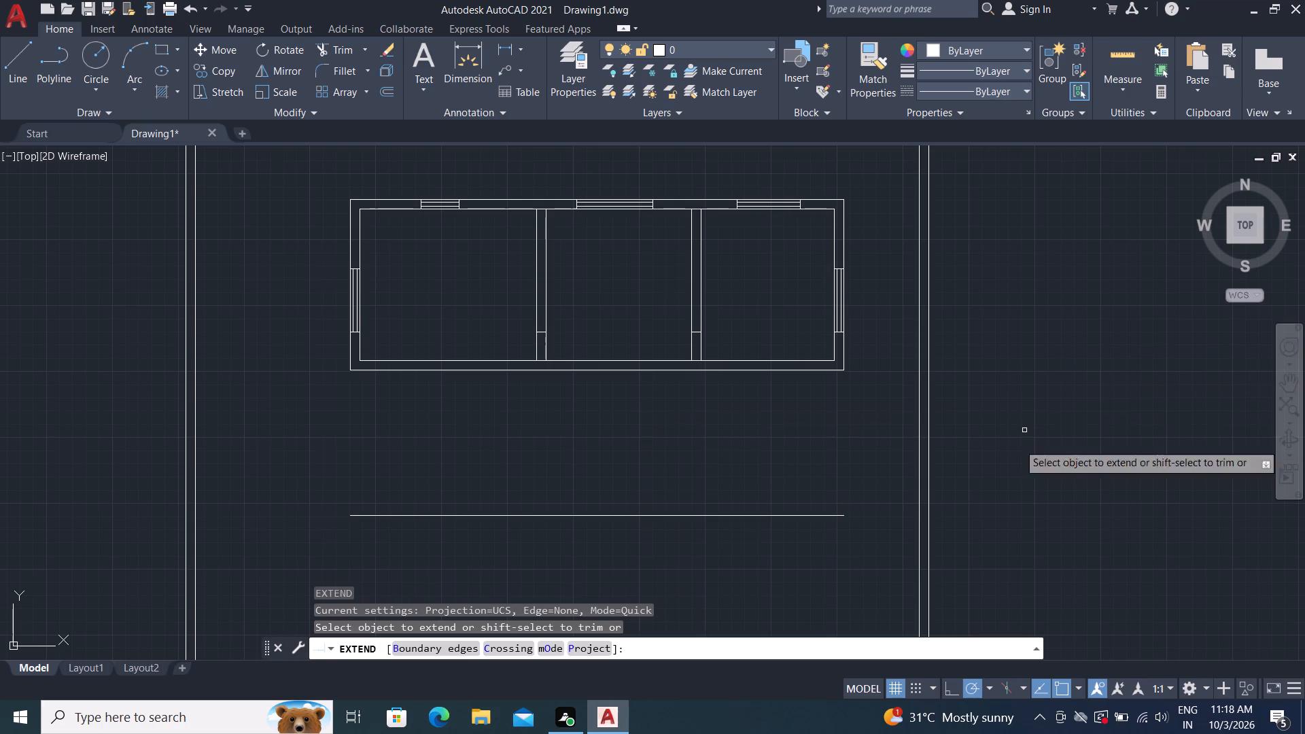
click(782, 517)
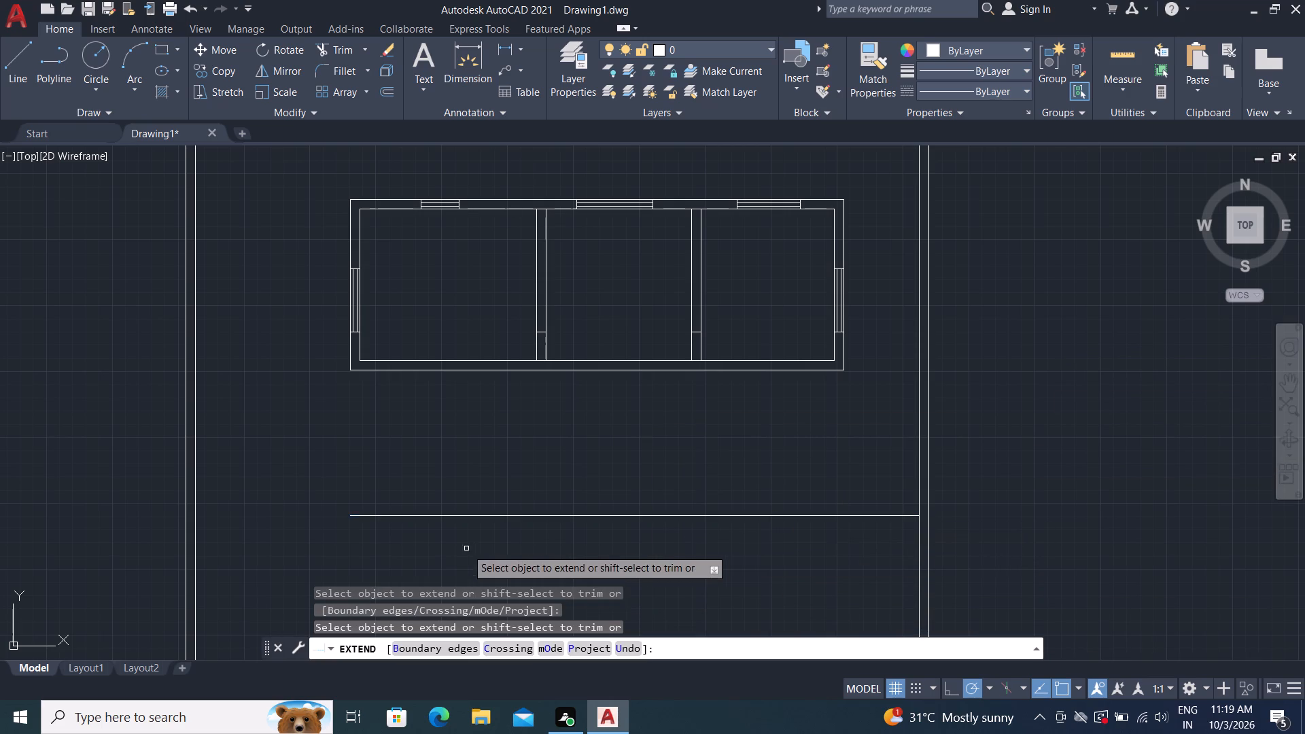
click(511, 514)
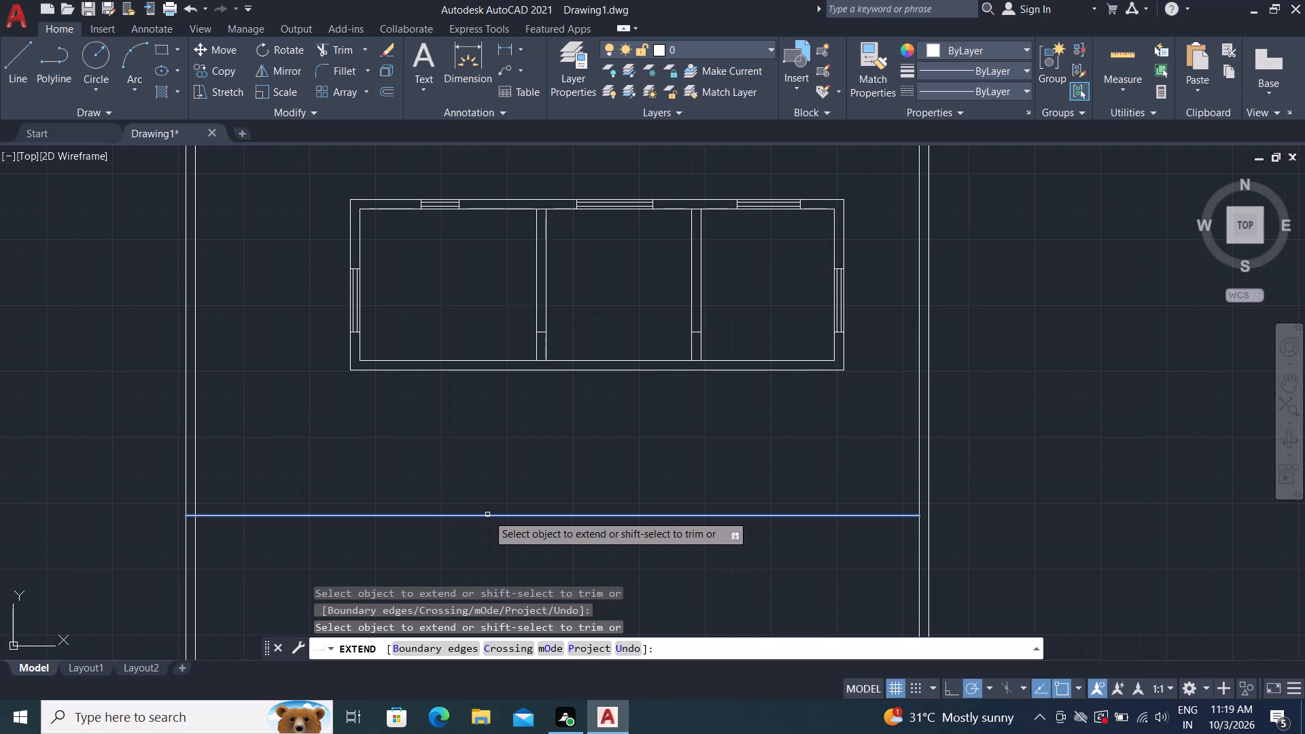
click(488, 514)
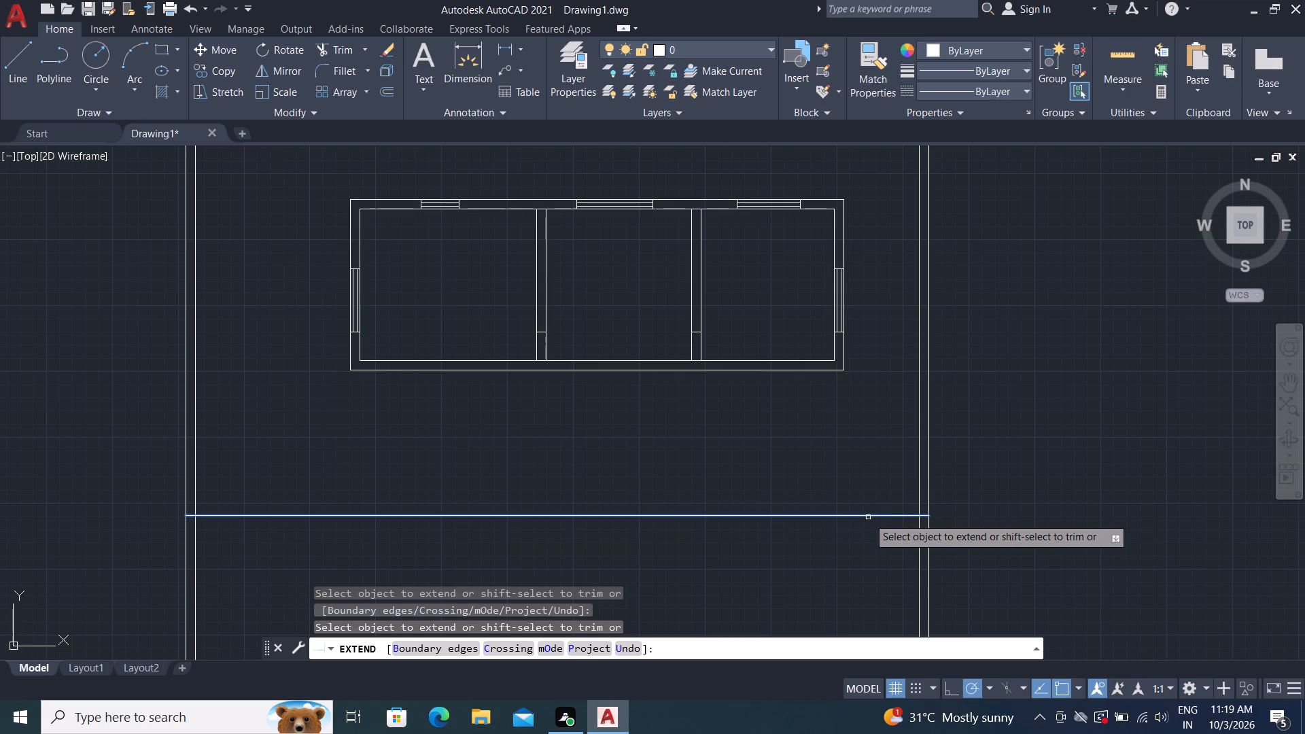
click(868, 517)
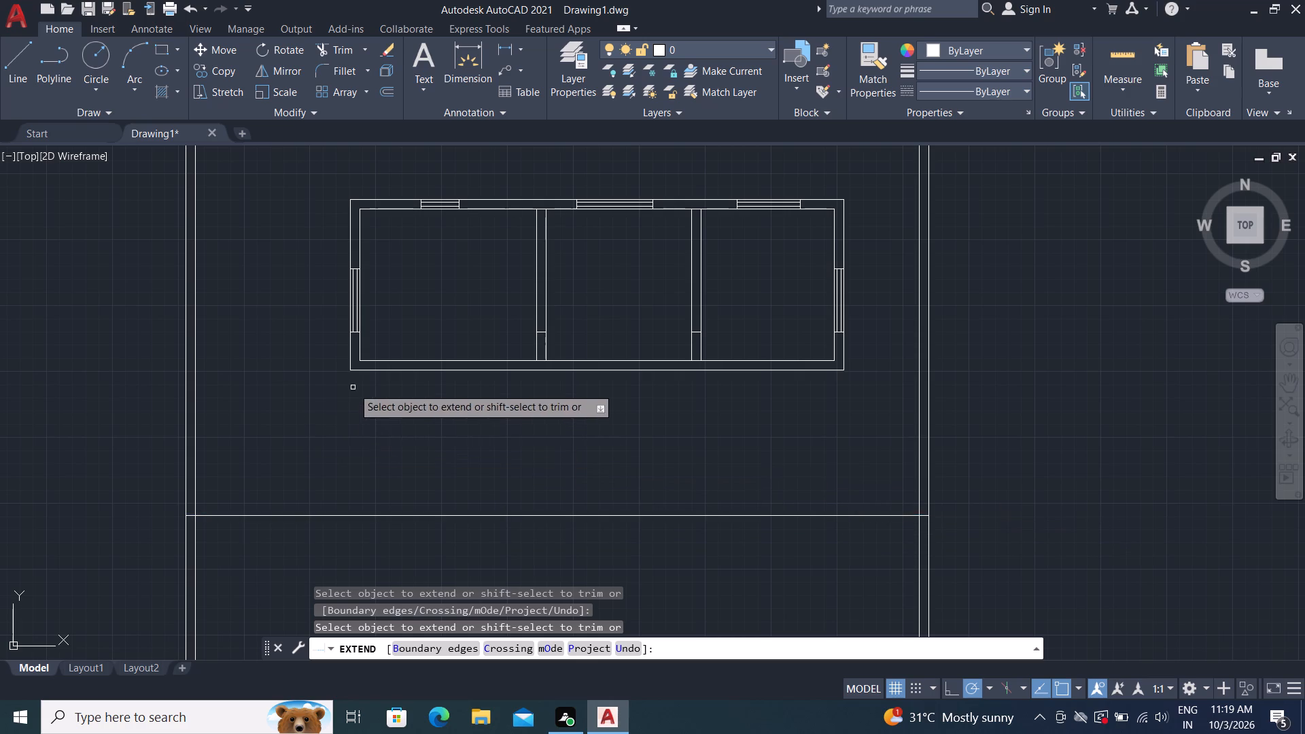
Extend the block's outer bottom line at both ends to the outermost lines of the plan's left and right walls.
click(363, 372)
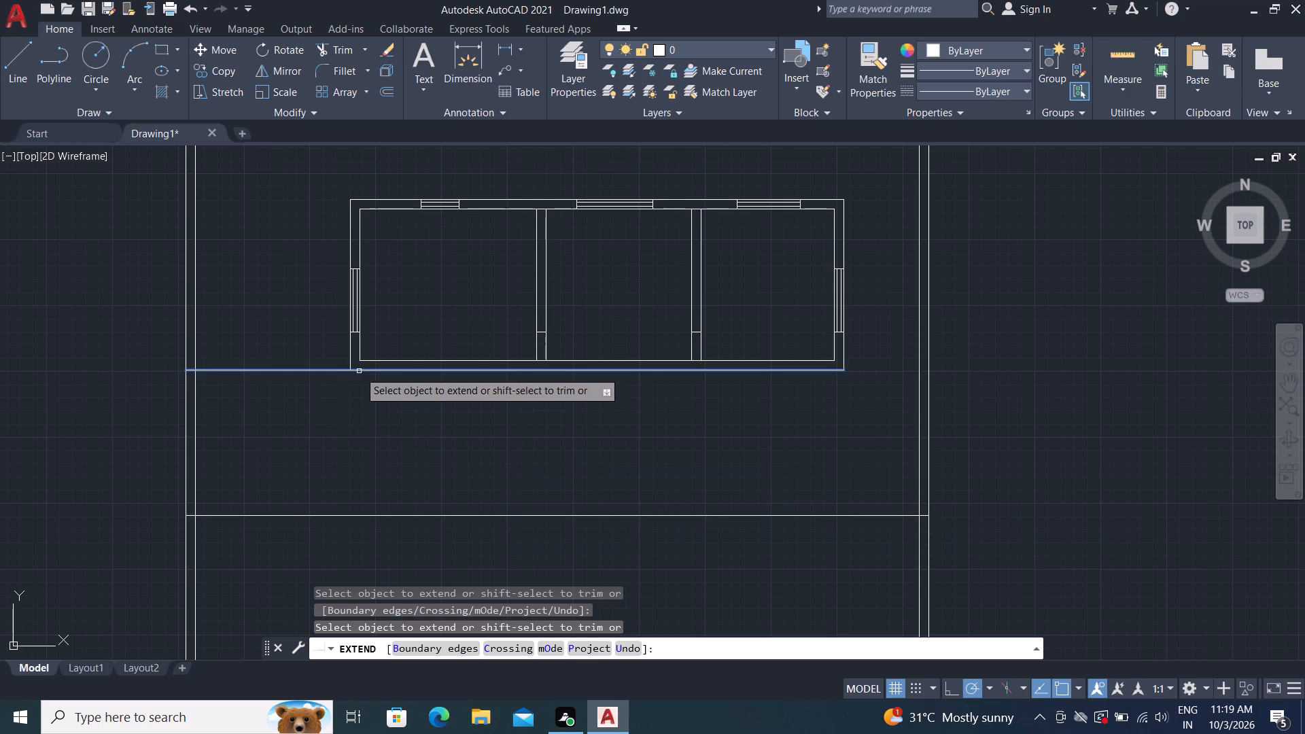
click(344, 370)
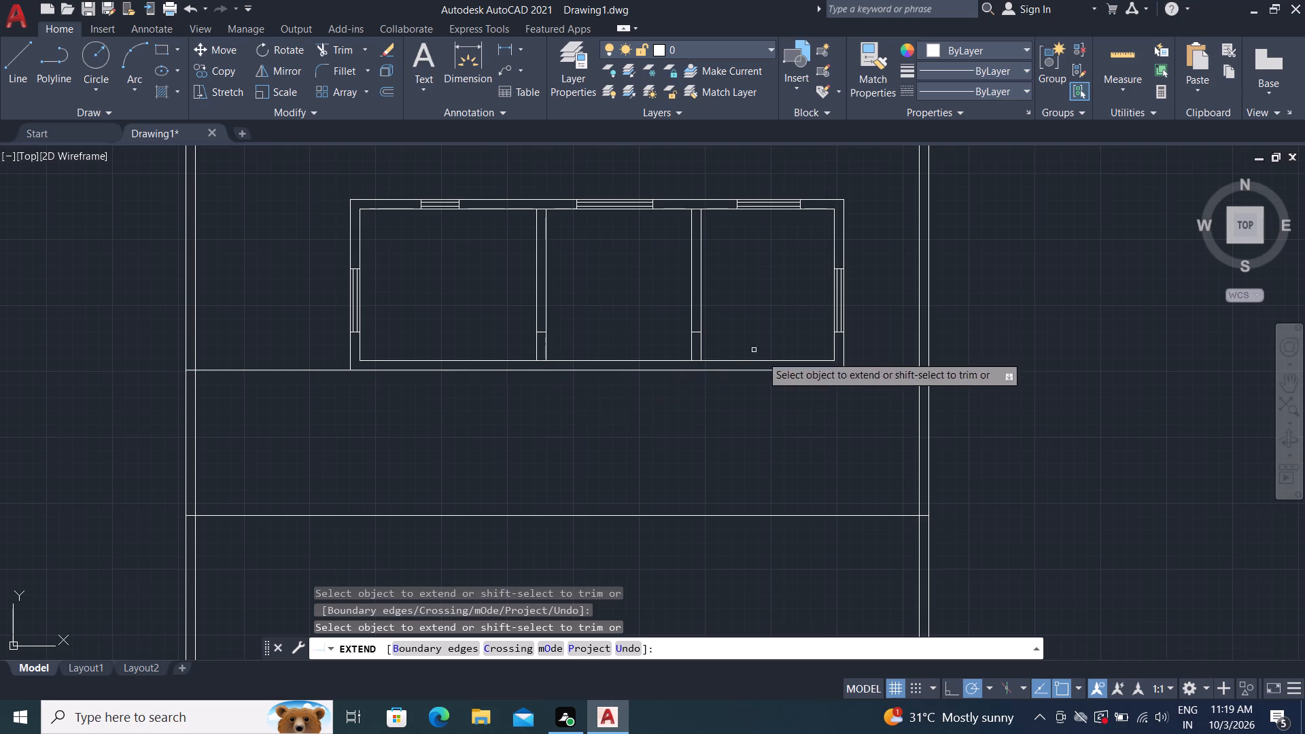
click(788, 370)
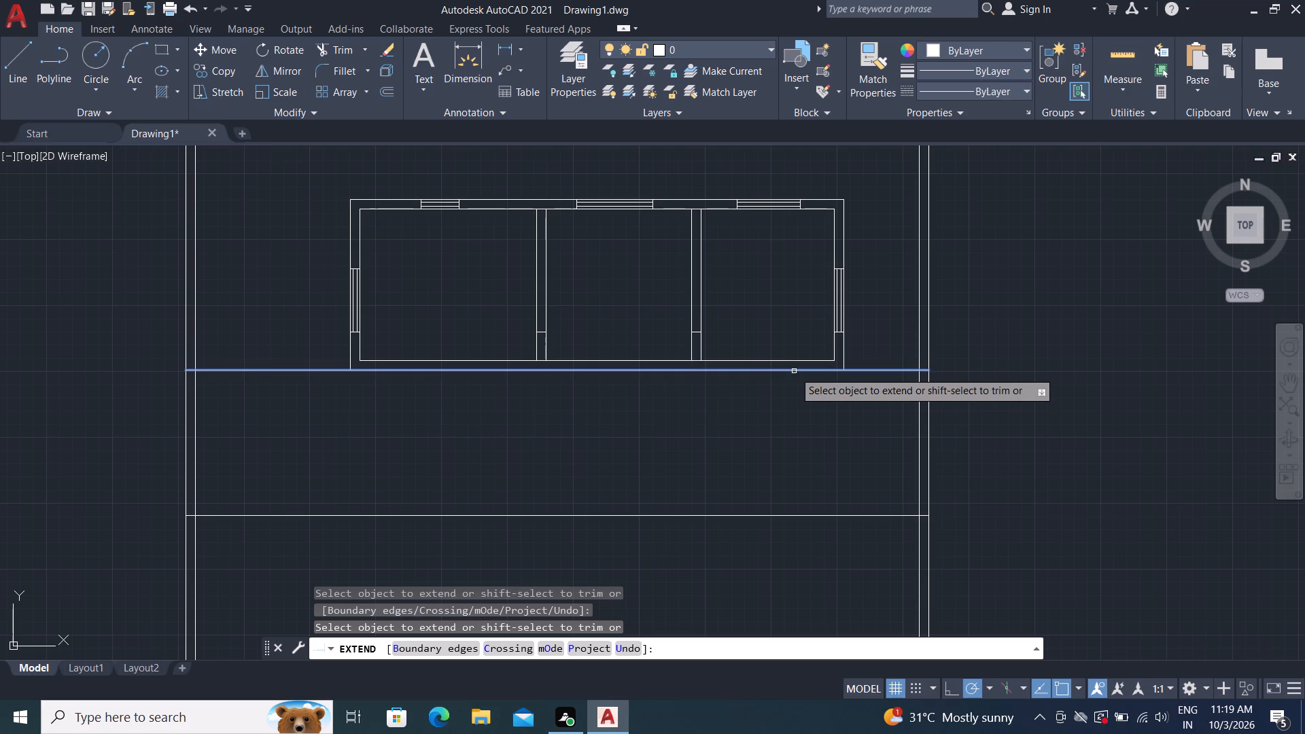
click(794, 371)
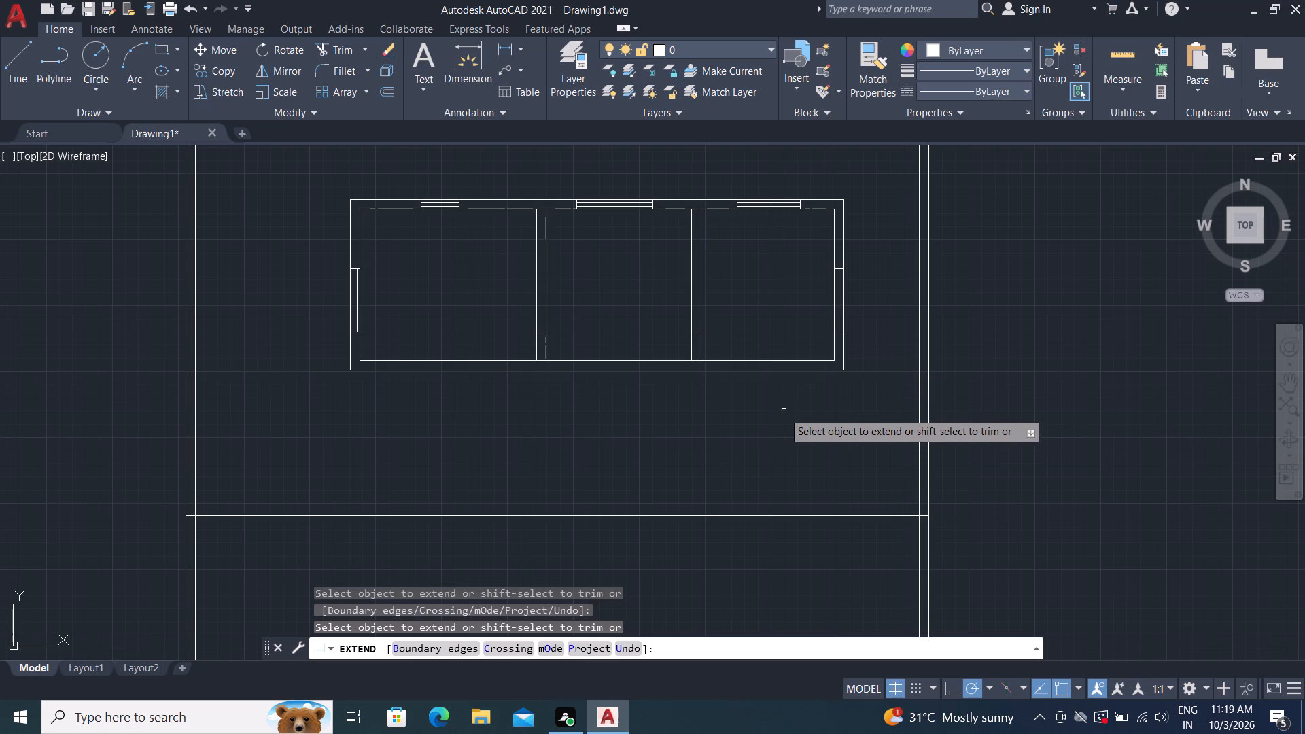
key(Escape)
Offset the full-width horizontal line below the block 9" downward to form a wall.
key(o)
key(space)
text(9")
key(Return)
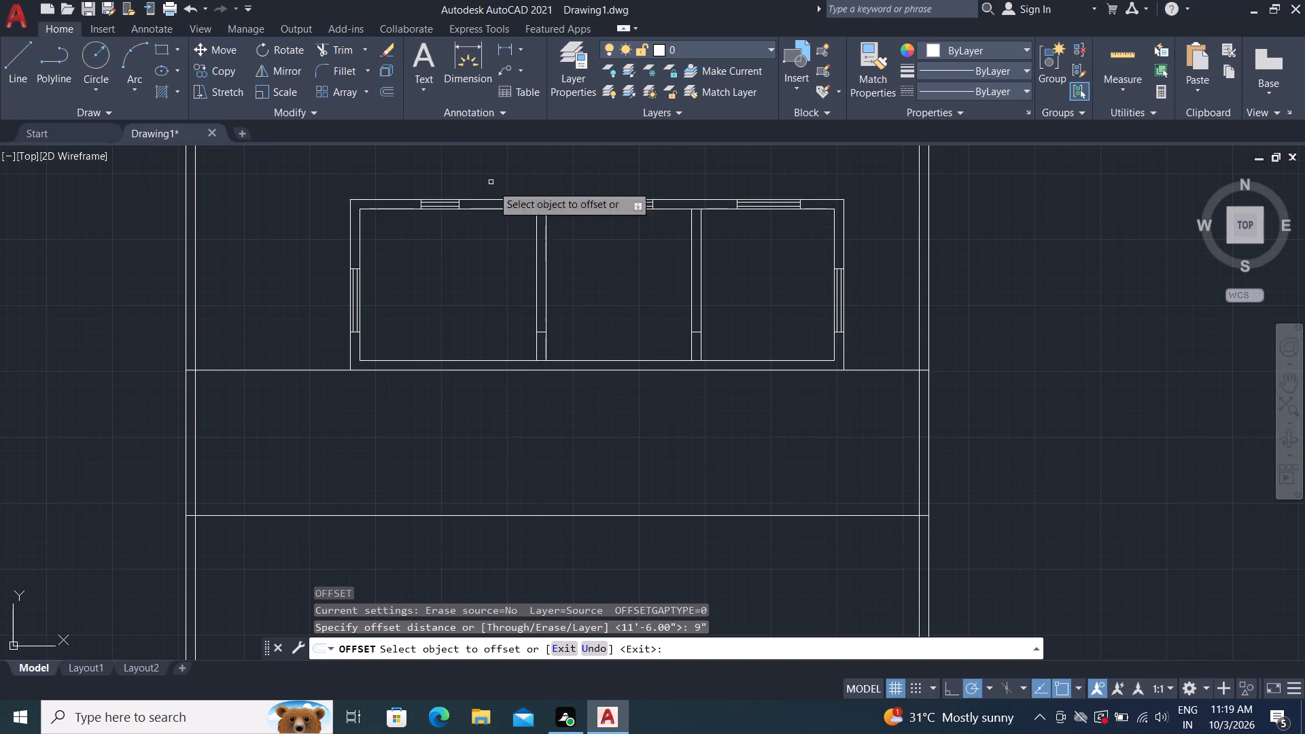
middle_drag(534, 470, 565, 318)
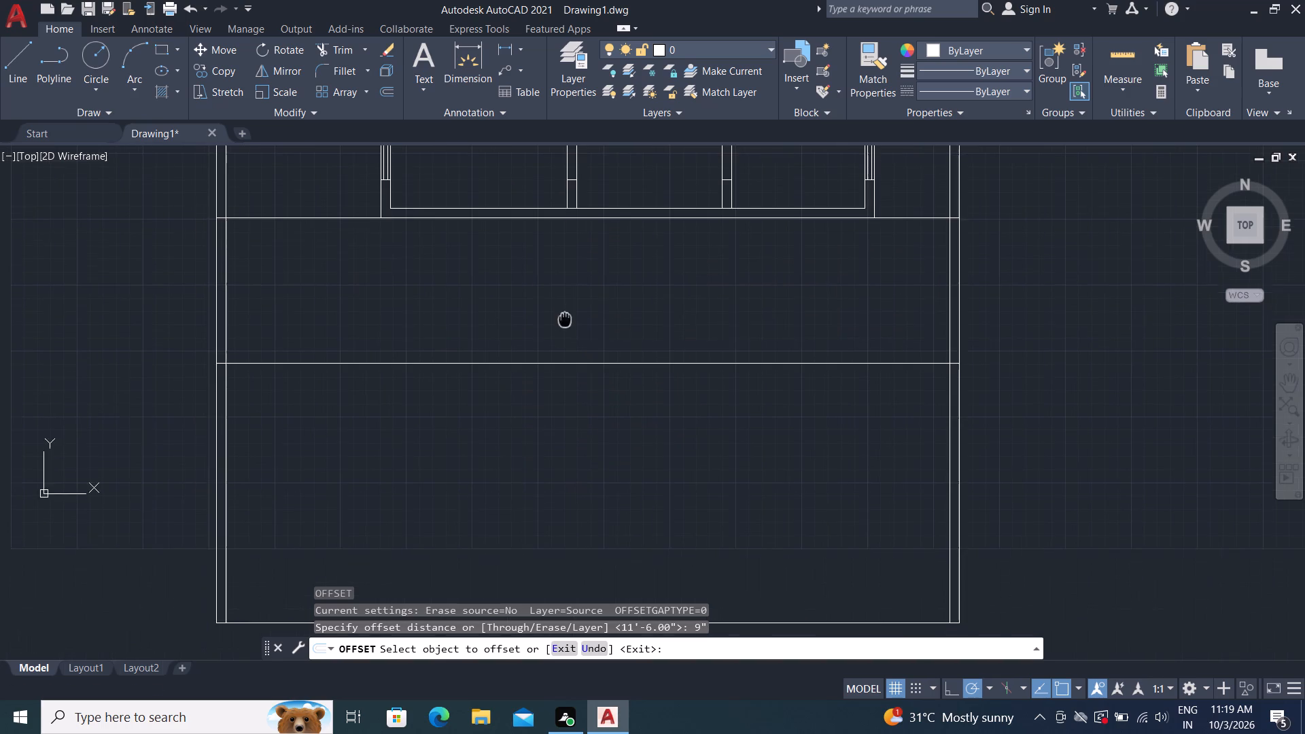
click(580, 362)
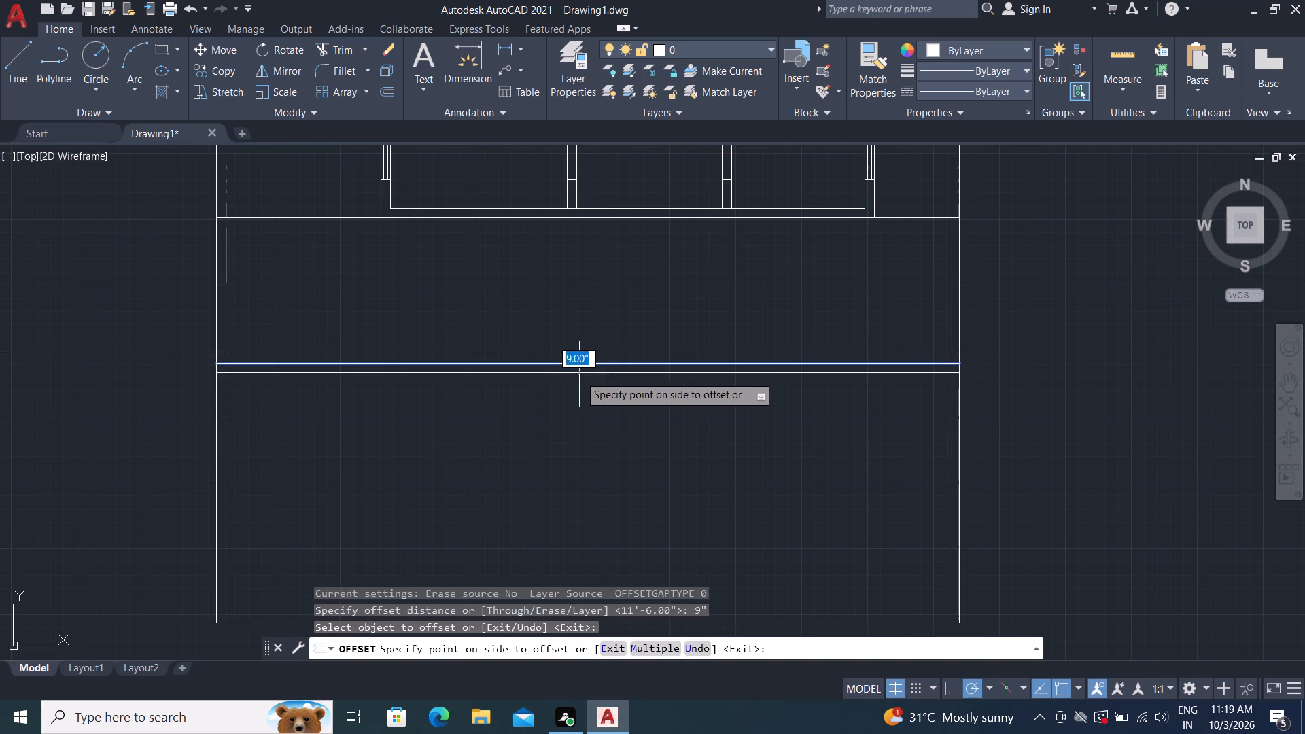
click(591, 429)
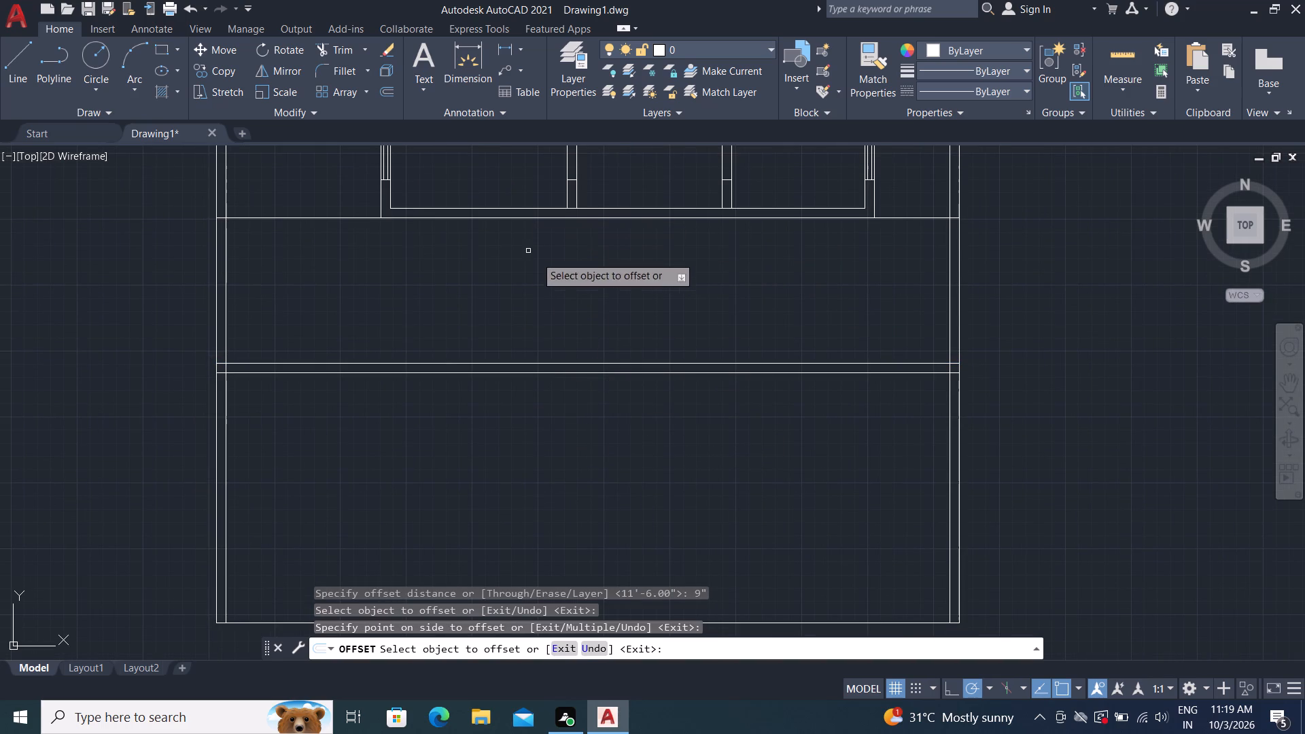
key(Escape)
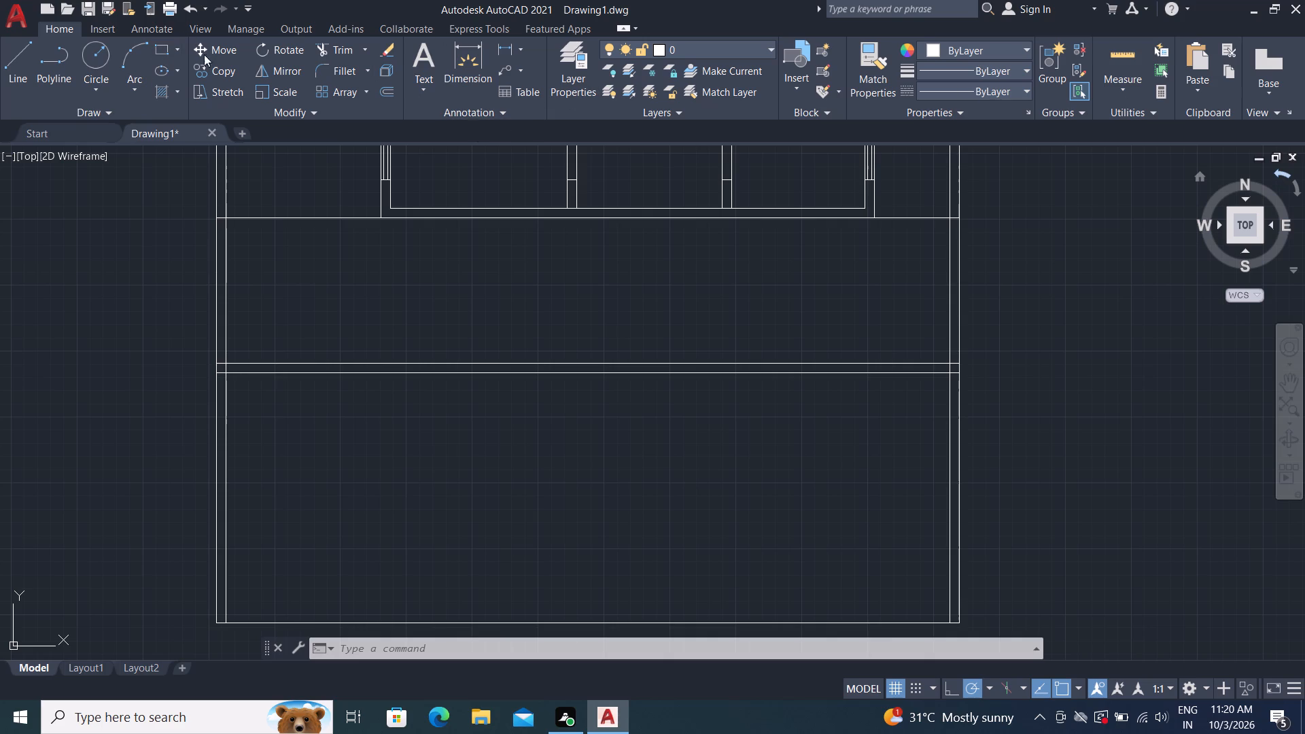
Extend the three-room block's inner bottom line at both ends to the outermost lines of the plan's left and right walls.
key(space)
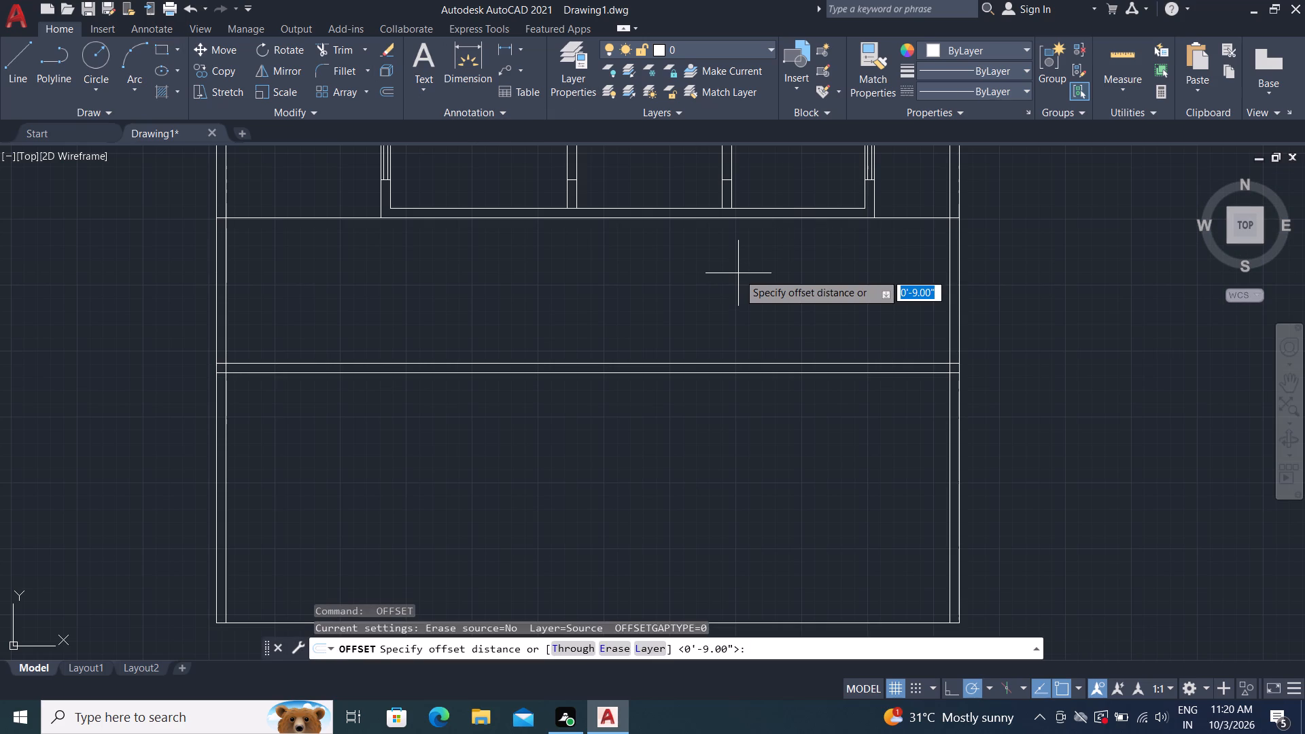
key(Escape)
text(EX)
key(space)
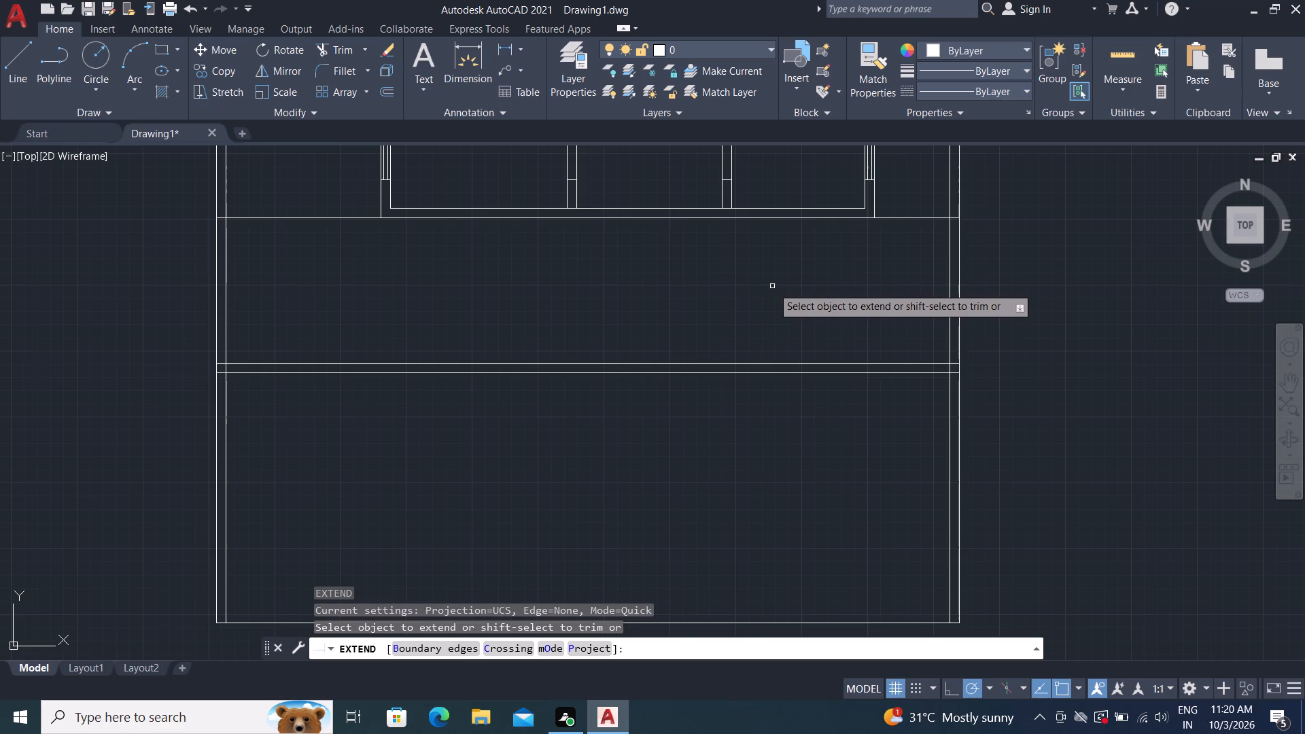
click(814, 209)
click(824, 209)
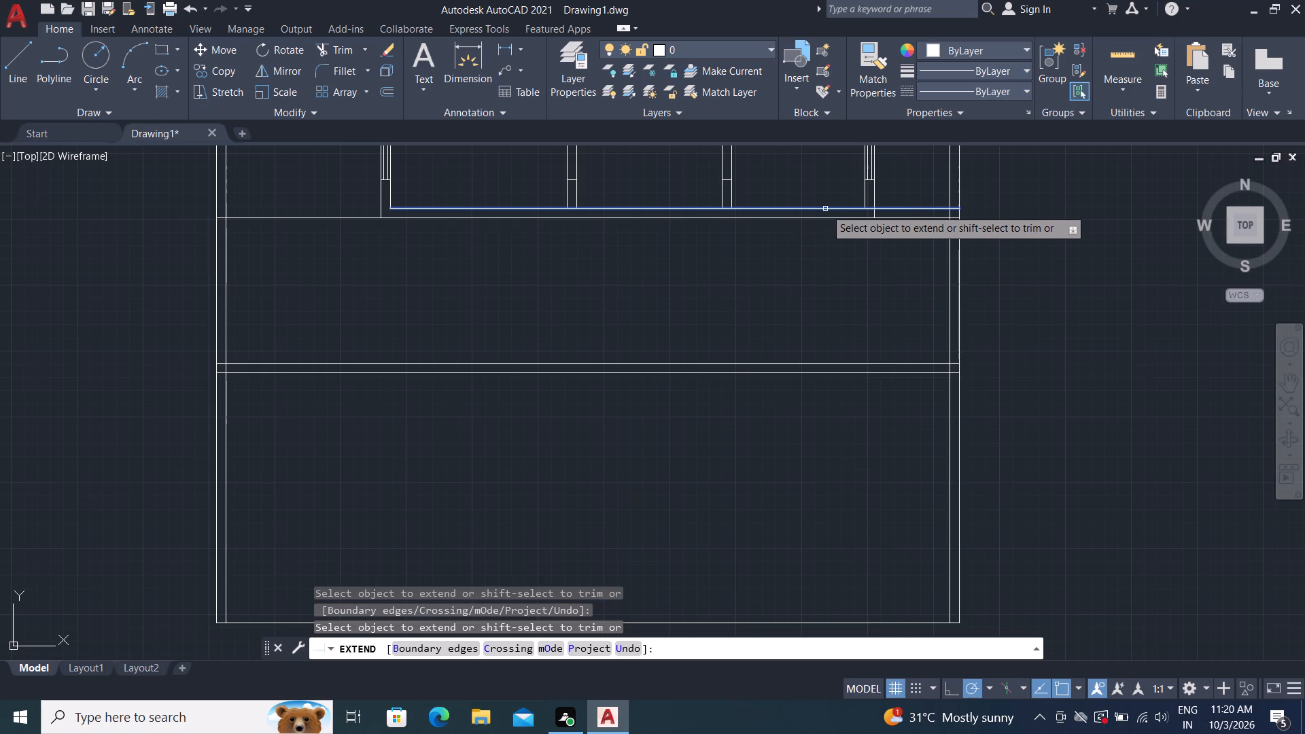
click(825, 209)
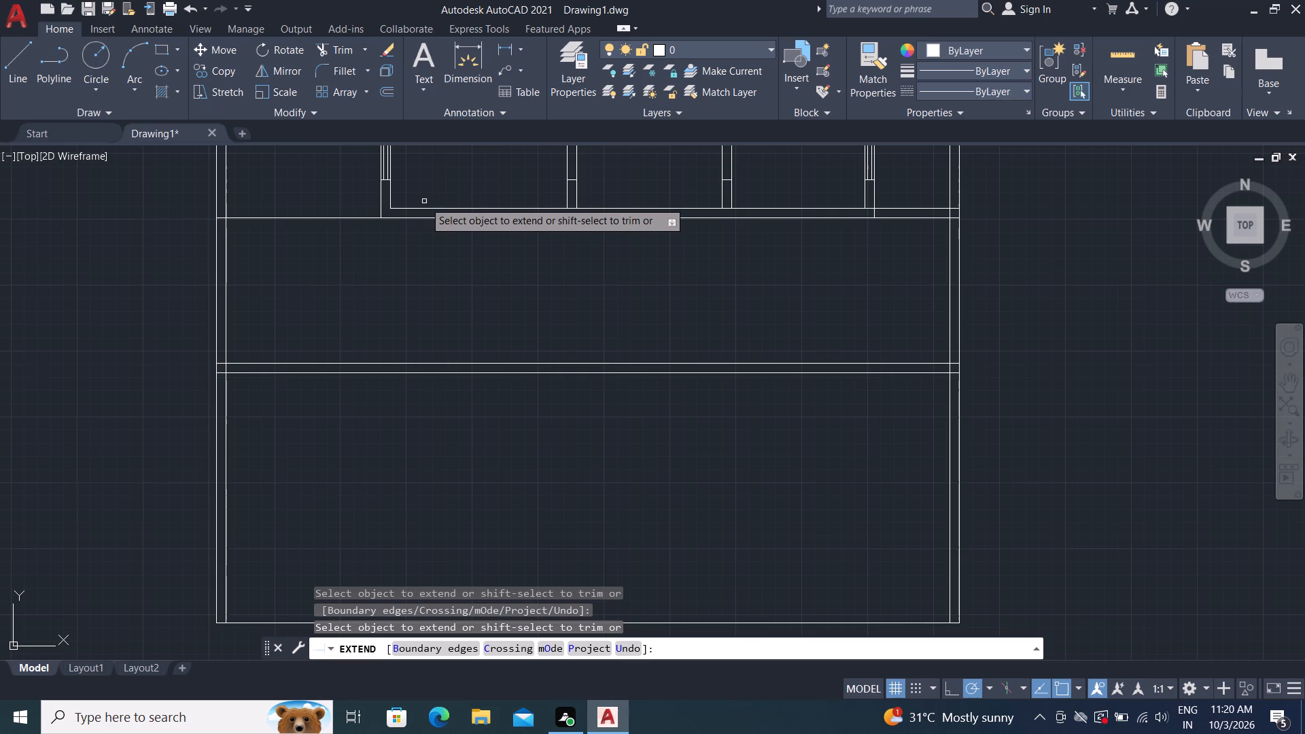
click(430, 209)
click(423, 206)
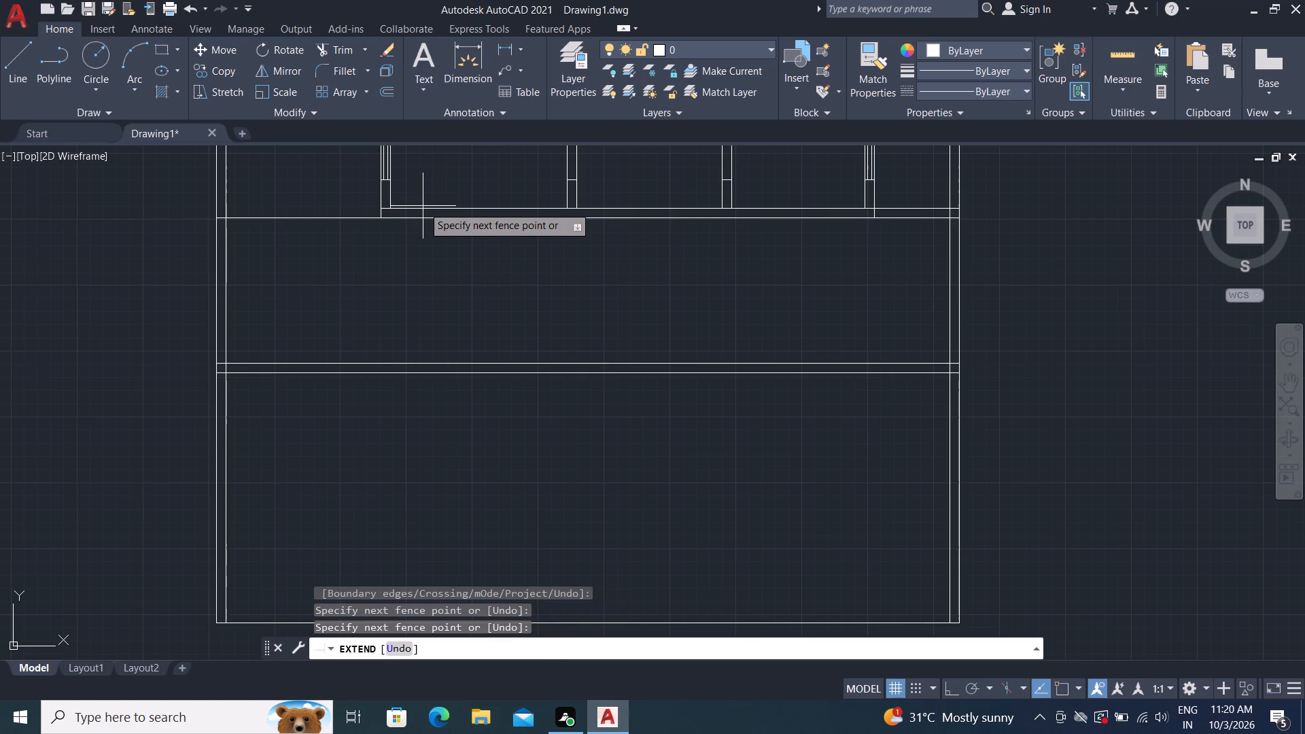
click(423, 206)
click(421, 213)
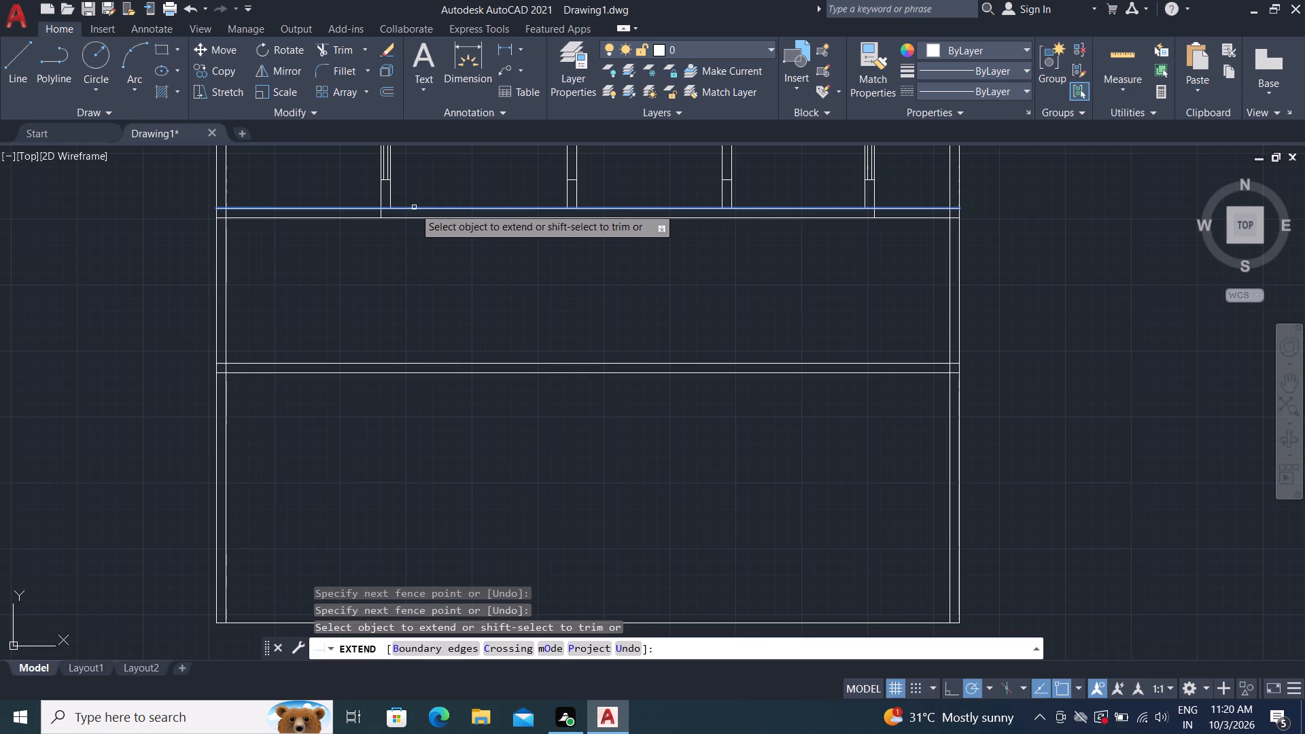
click(414, 205)
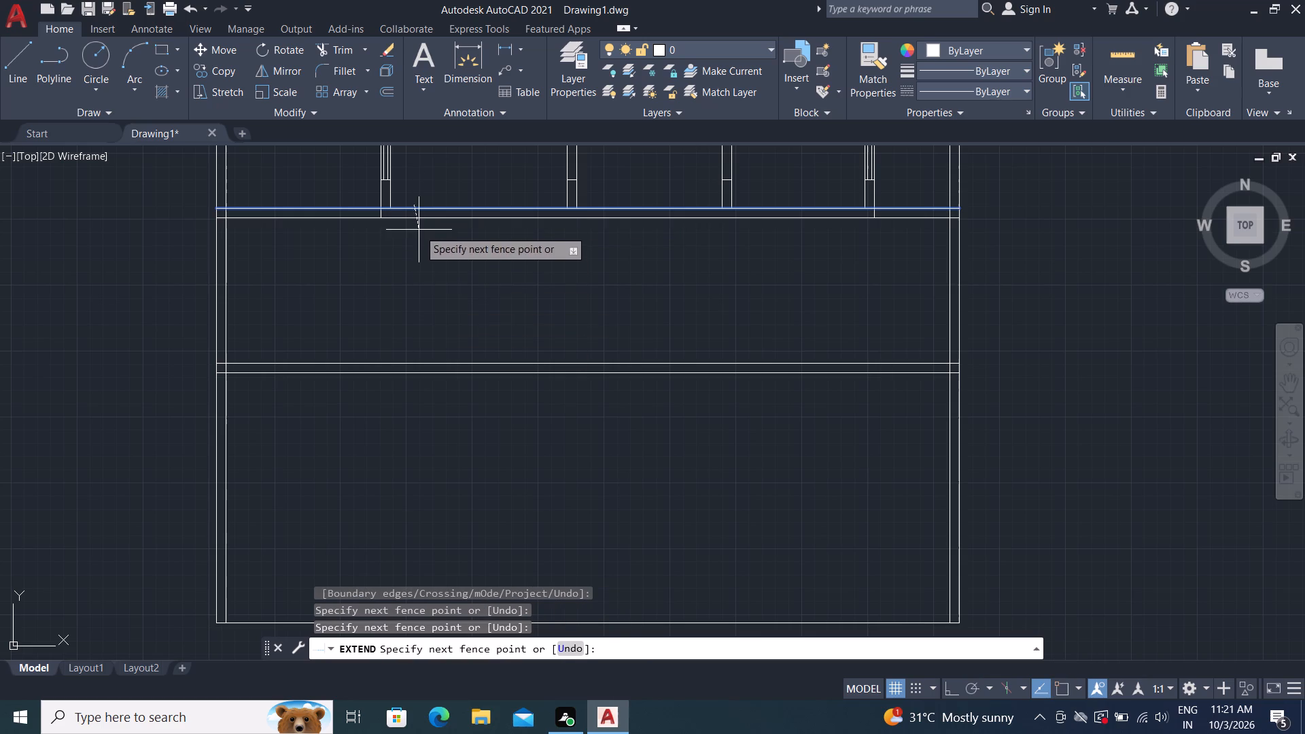
click(419, 229)
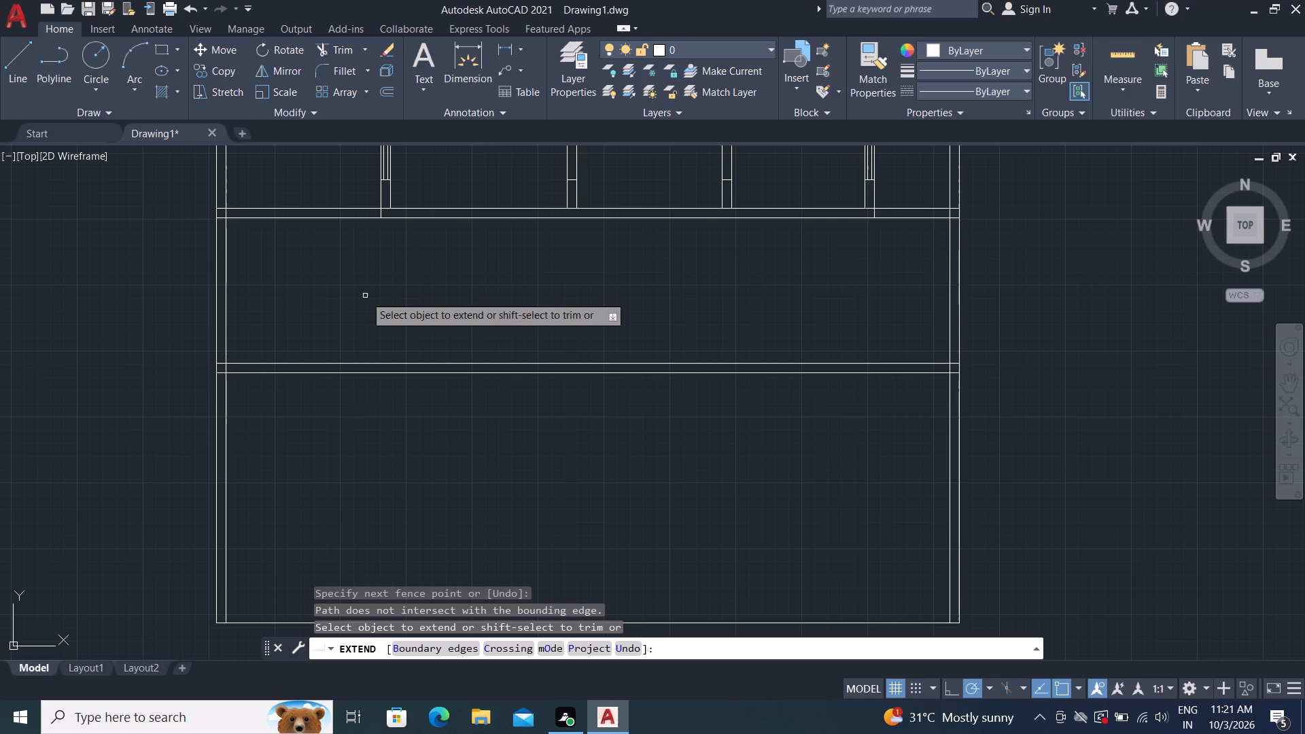
key(Escape)
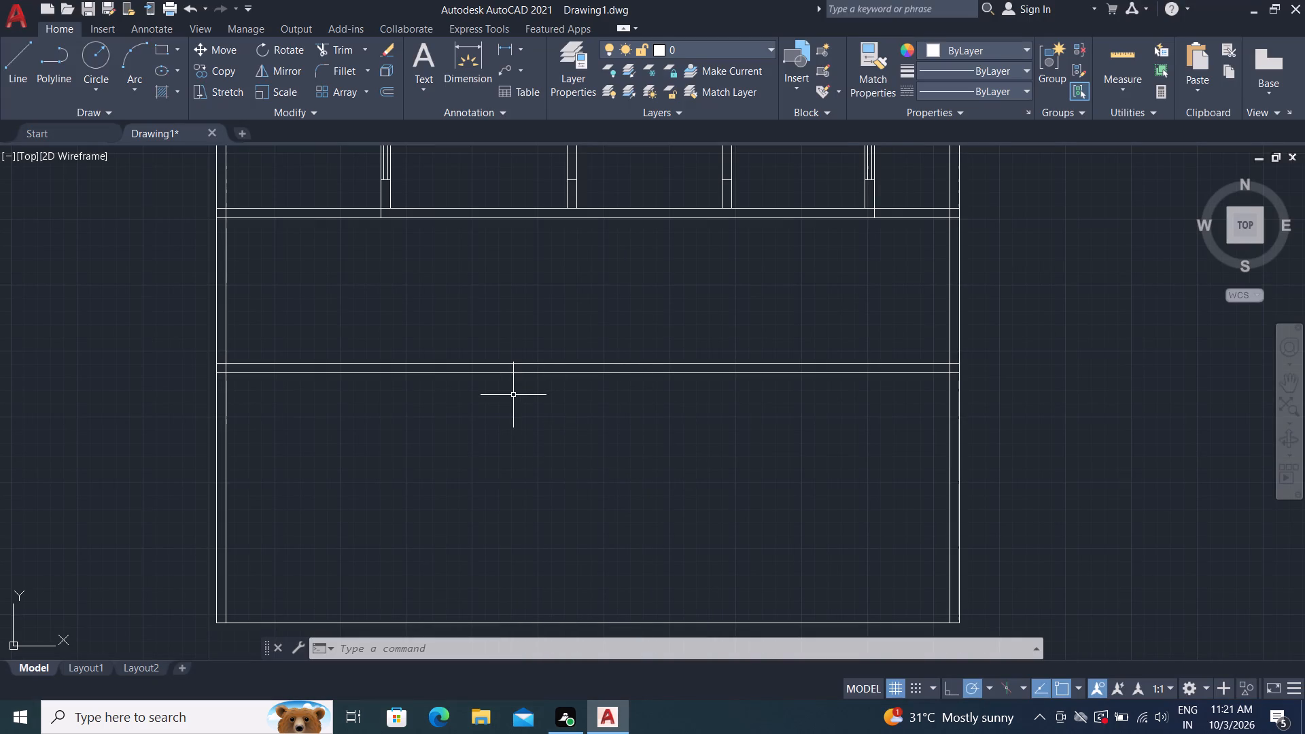
Trim the inner lines of the plan's left and right walls where they cross the two full-width horizontal walls.
scroll(519, 367, down, 1)
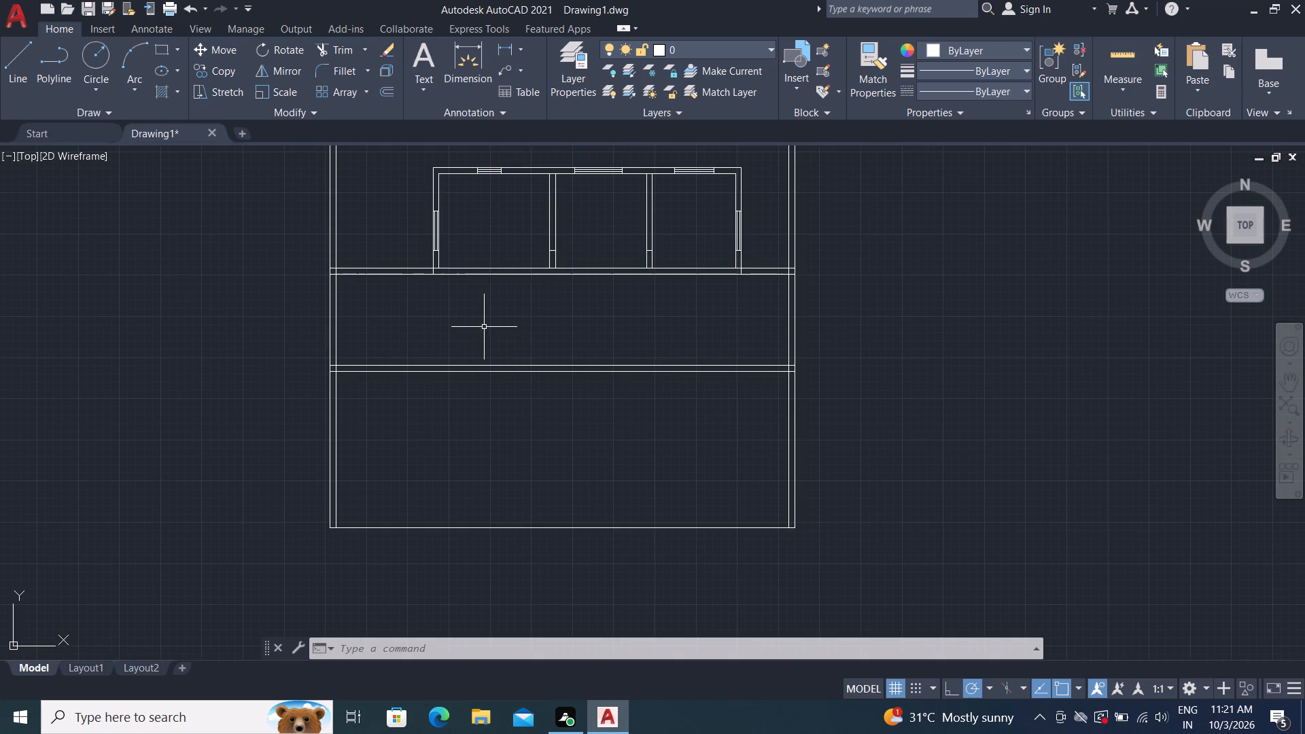
middle_click(461, 336)
scroll(461, 336, up, 1)
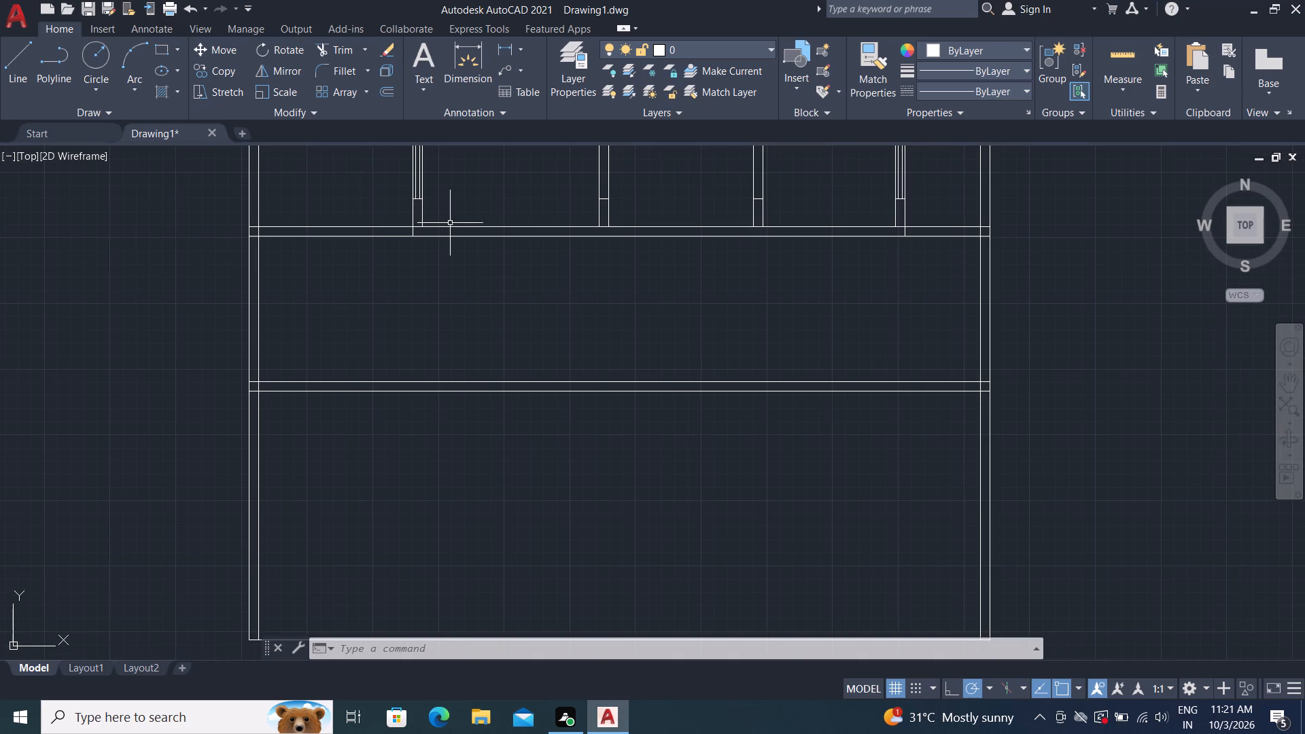
scroll(497, 198, up, 1)
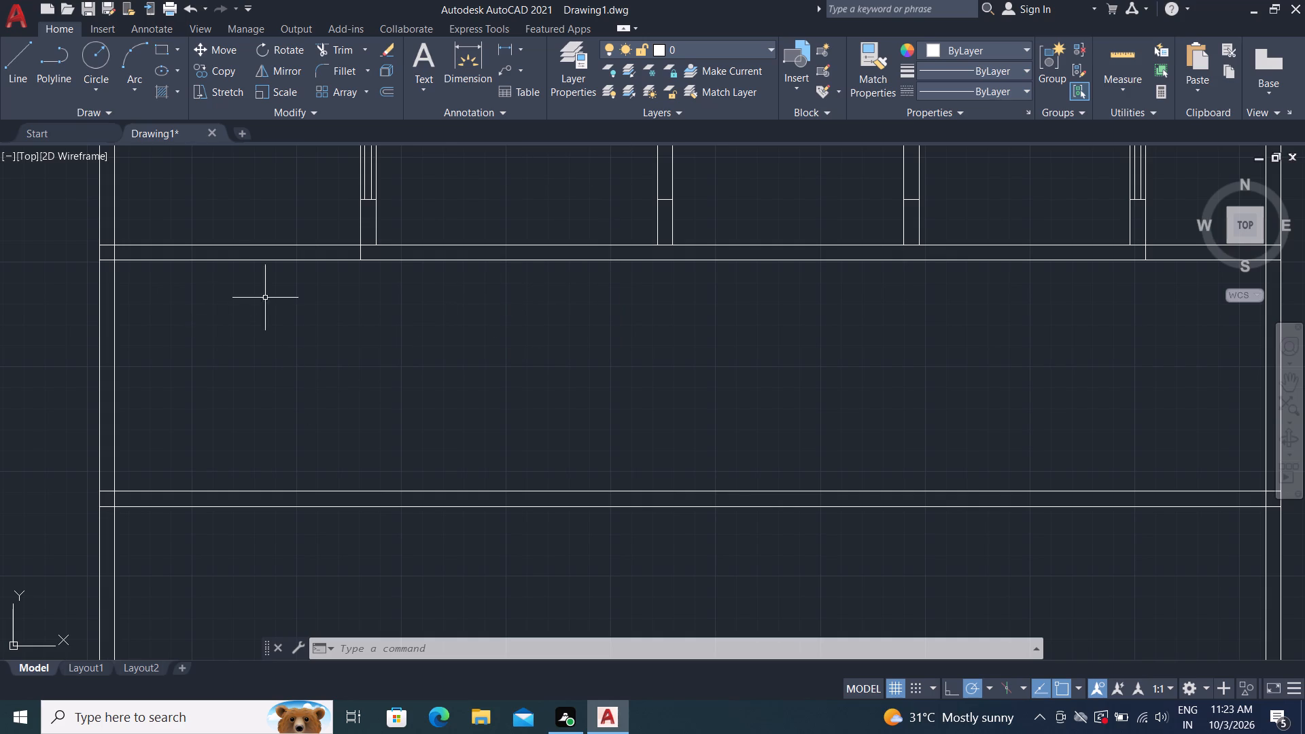
text(TR)
key(space)
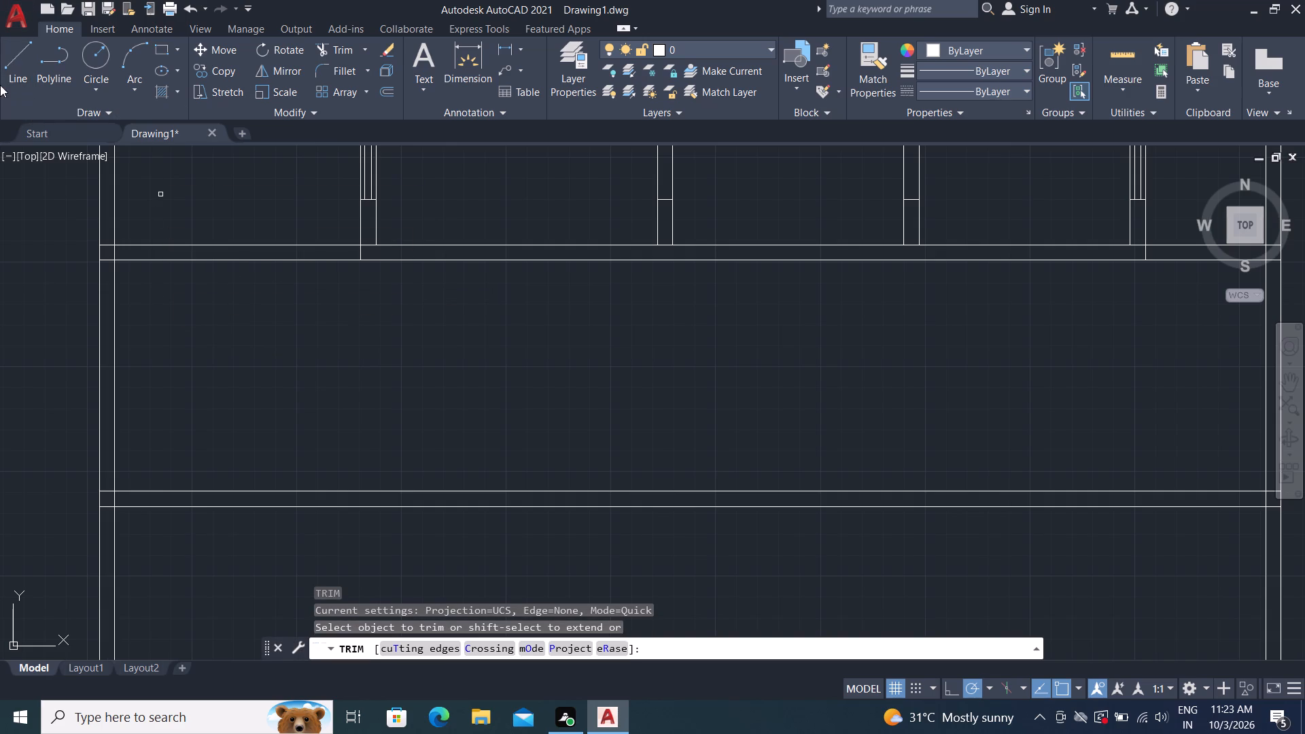
click(116, 253)
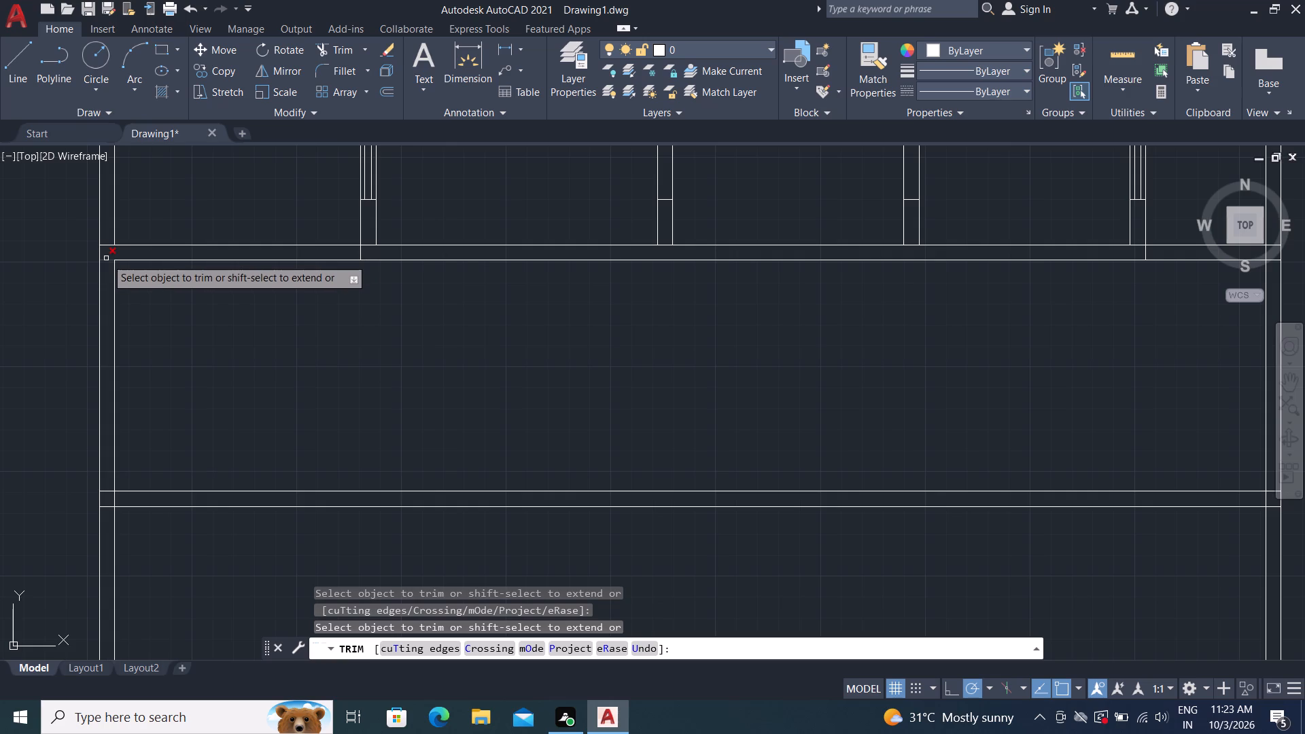
middle_drag(176, 366, 196, 287)
scroll(194, 298, up, 1)
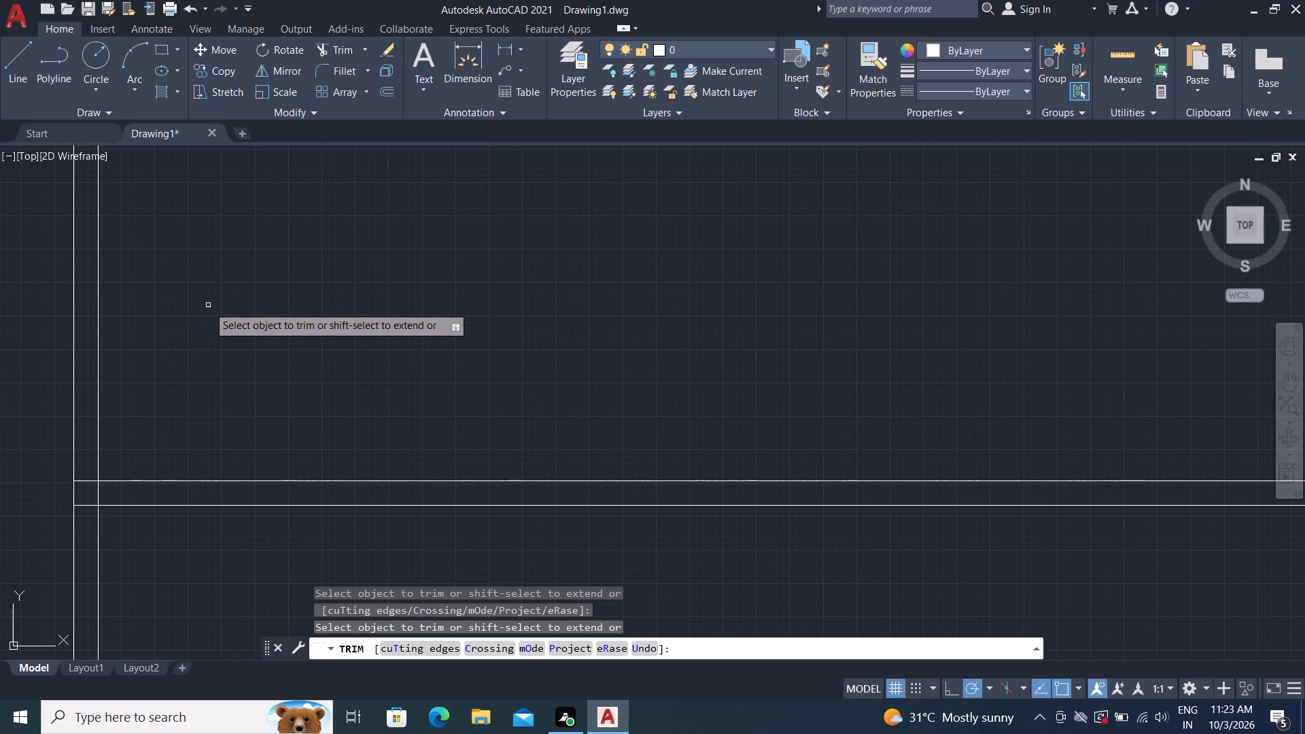
middle_click(242, 247)
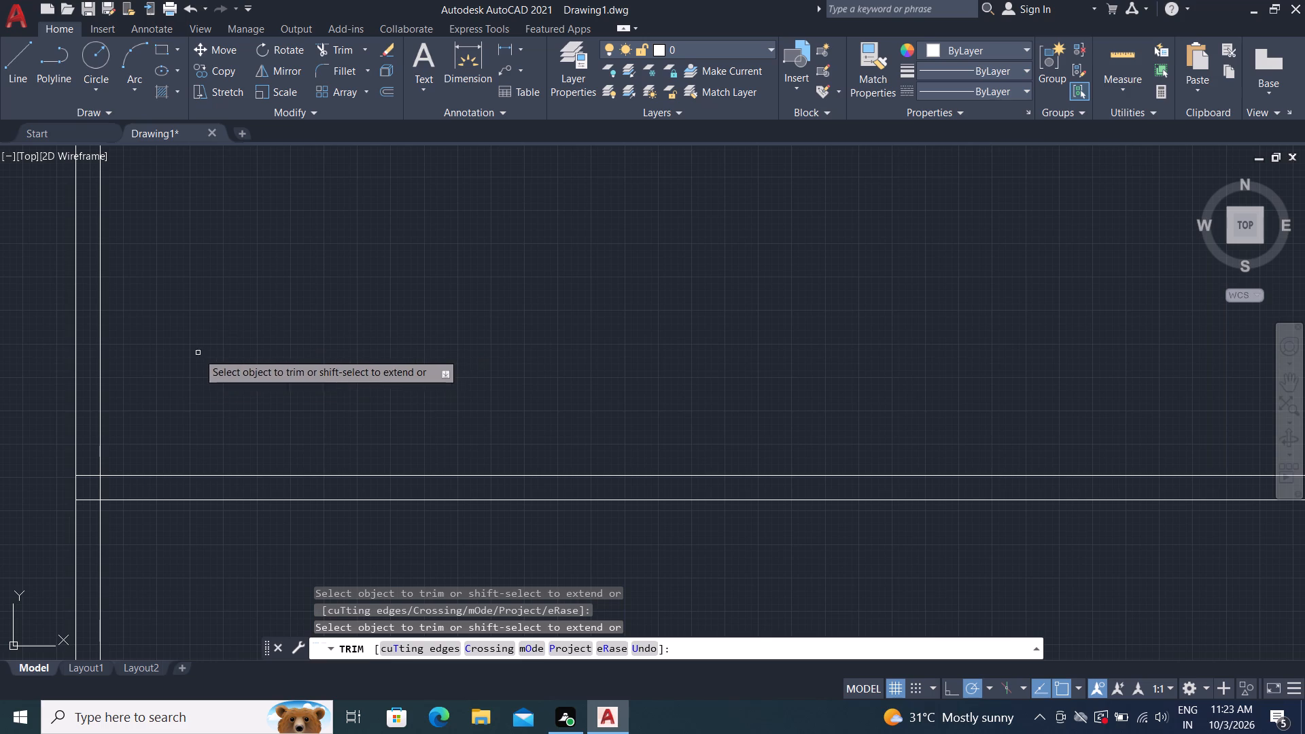
click(99, 490)
scroll(169, 367, down, 2)
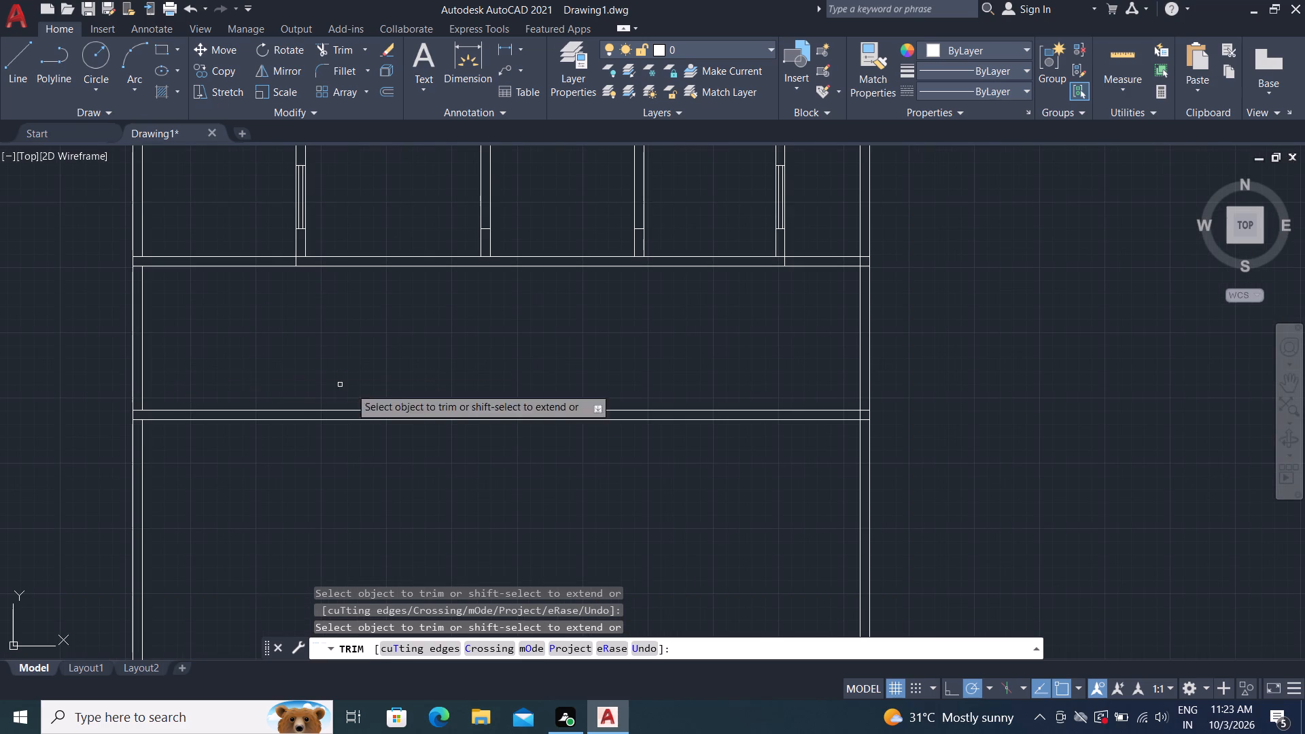
middle_drag(779, 352, 579, 389)
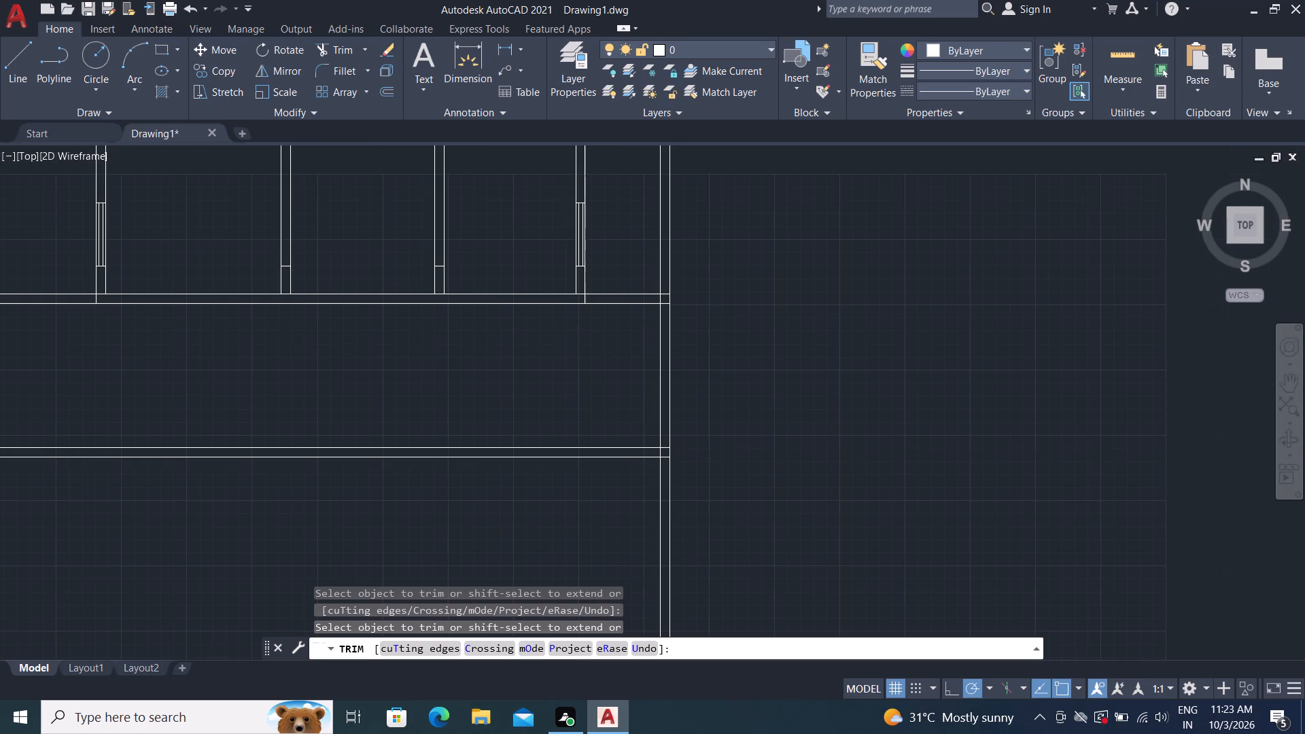
scroll(644, 299, up, 1)
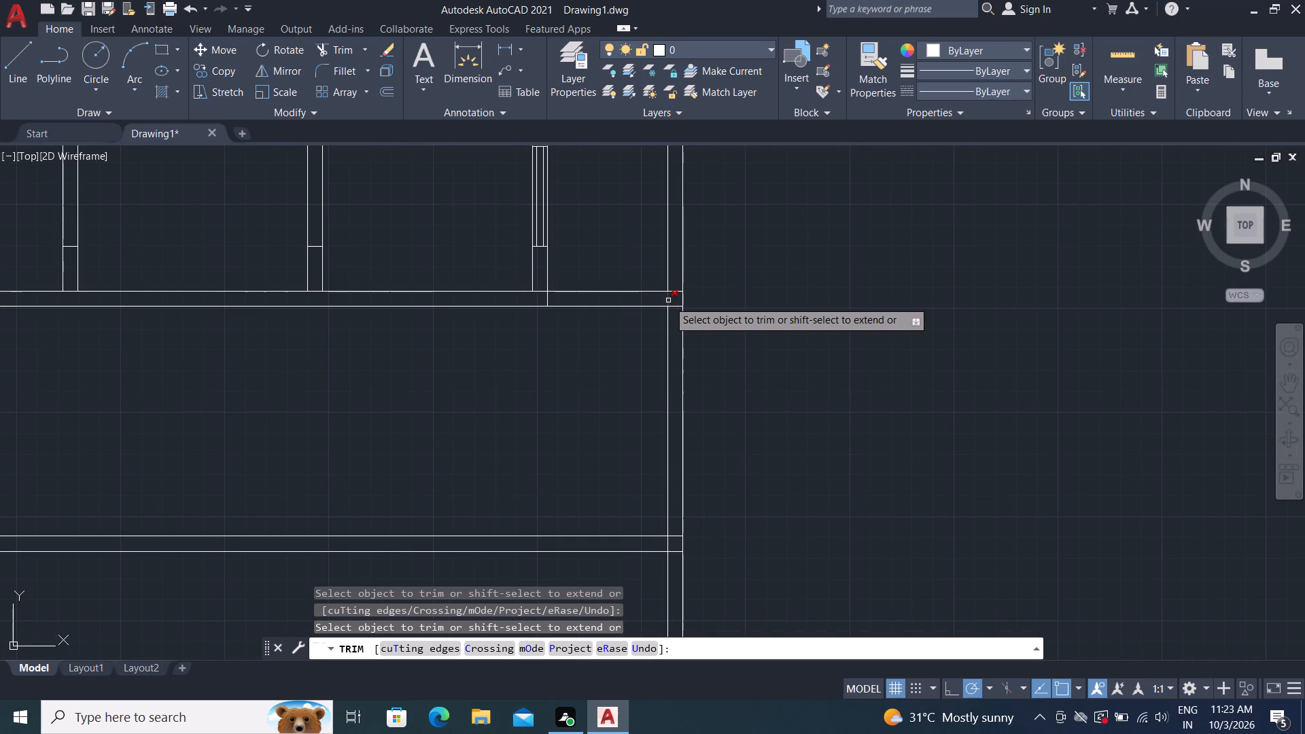
click(668, 300)
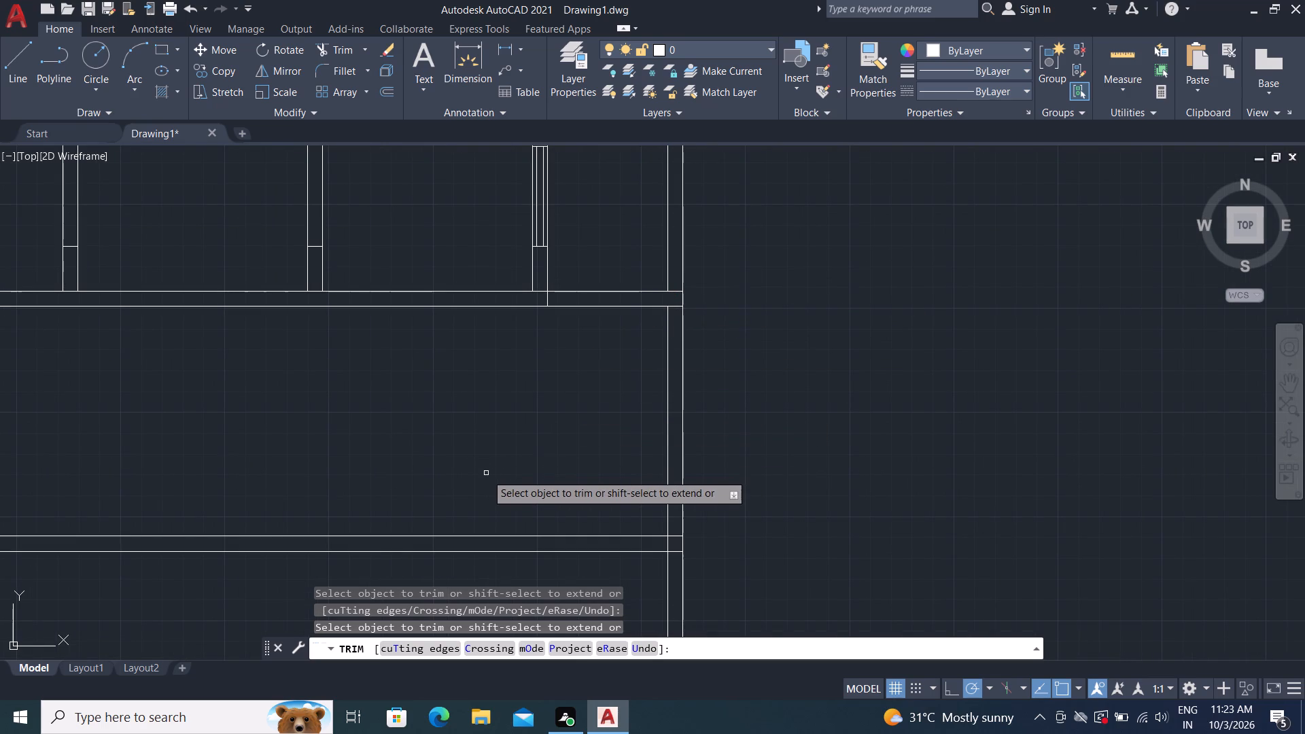
middle_drag(487, 476, 509, 423)
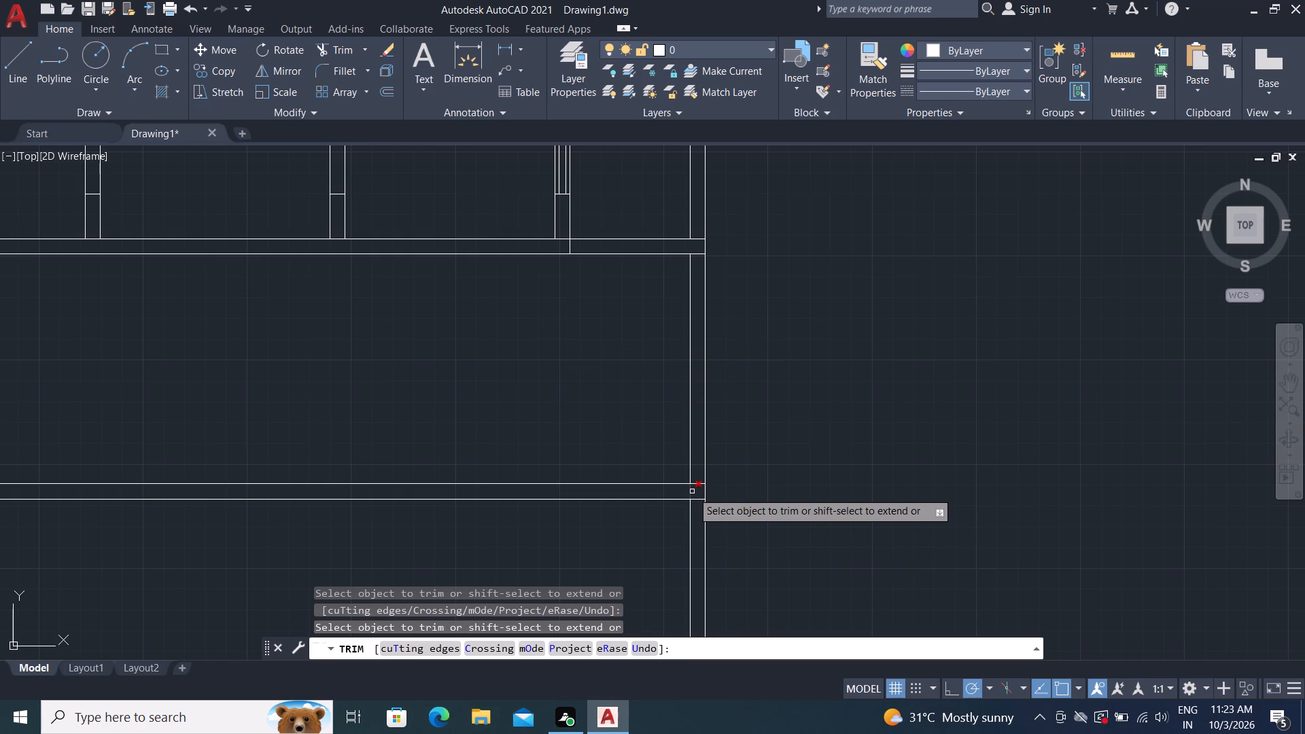
click(692, 491)
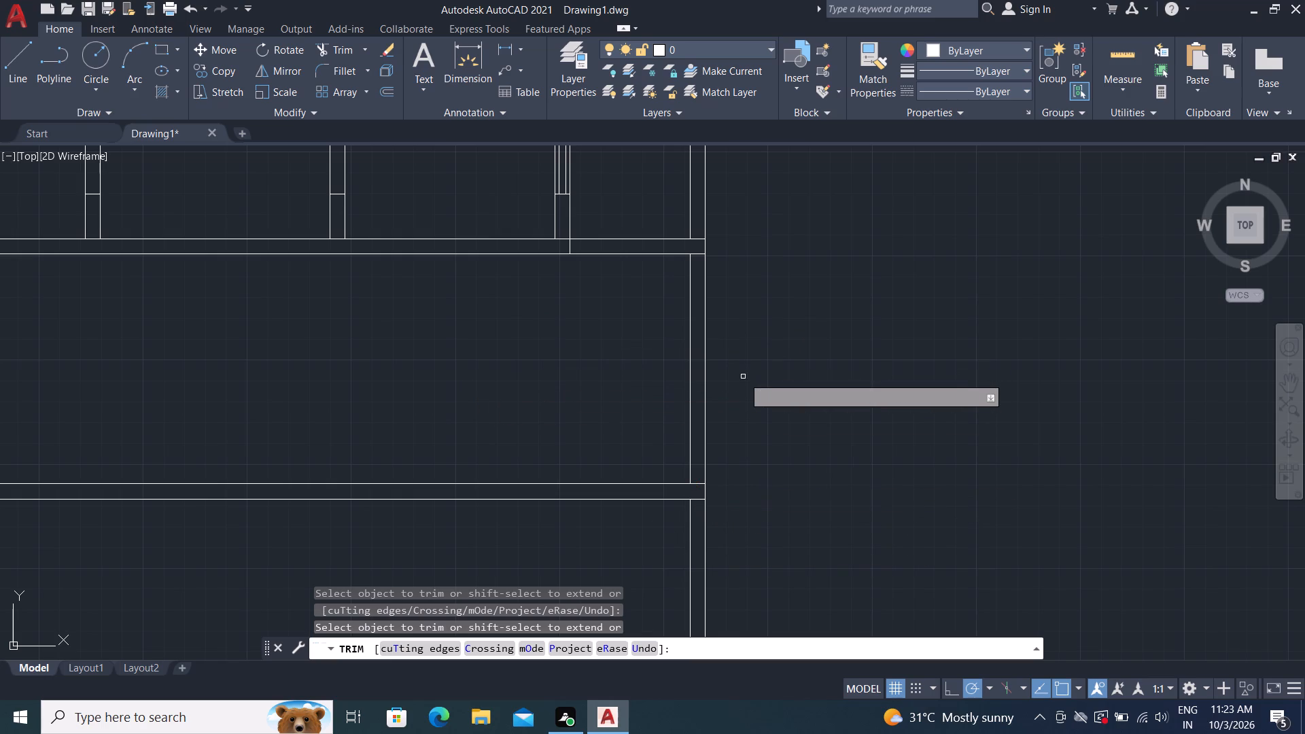
key(Escape)
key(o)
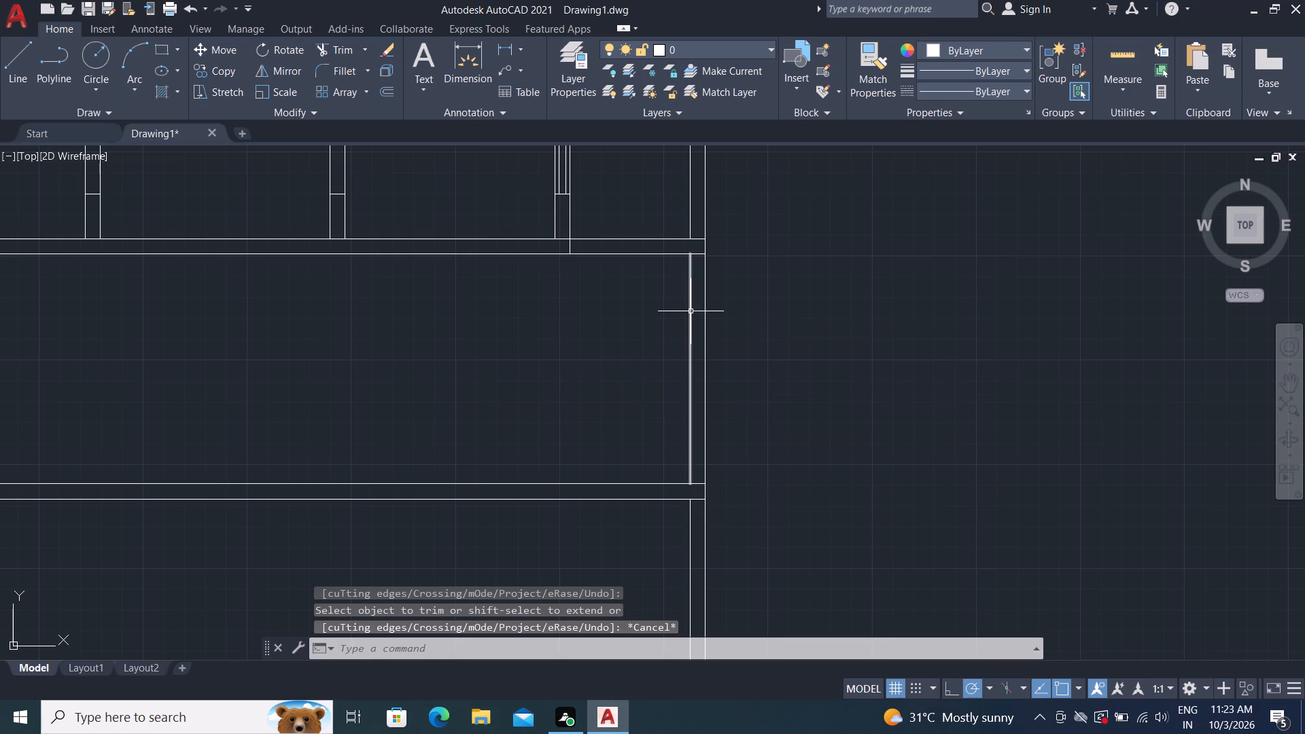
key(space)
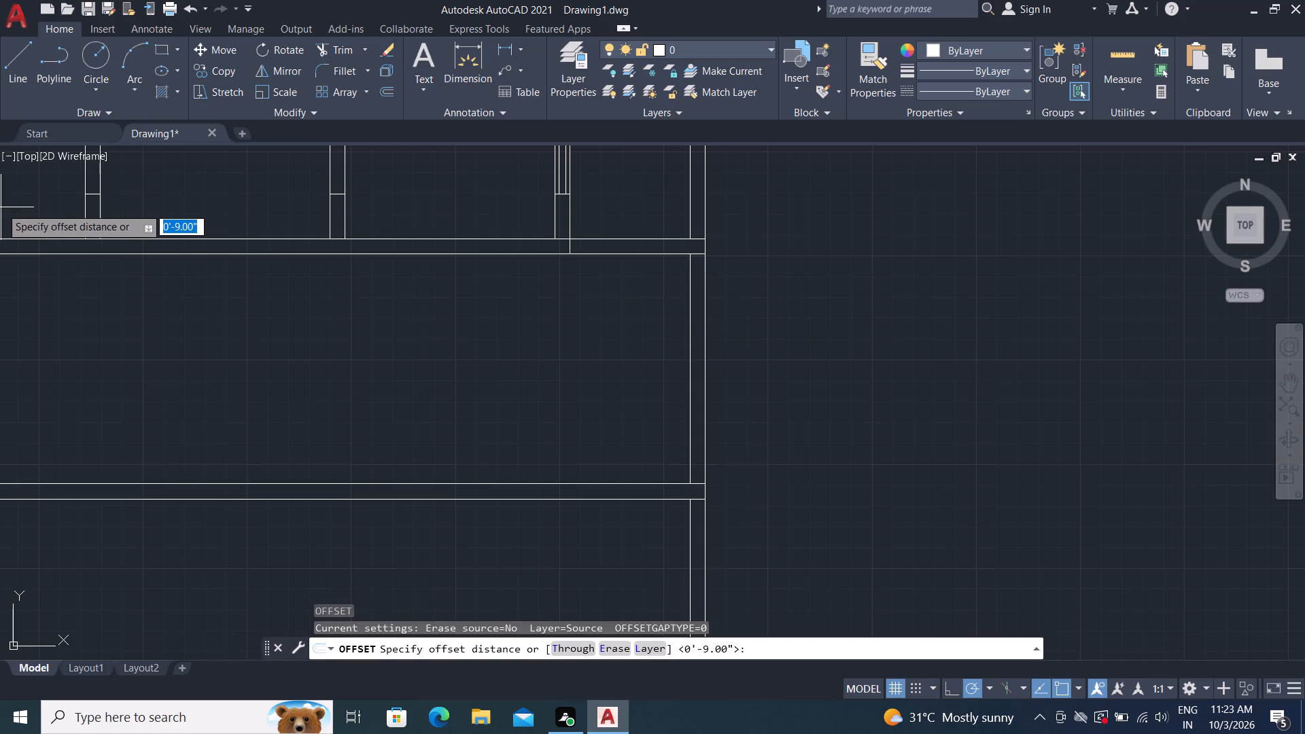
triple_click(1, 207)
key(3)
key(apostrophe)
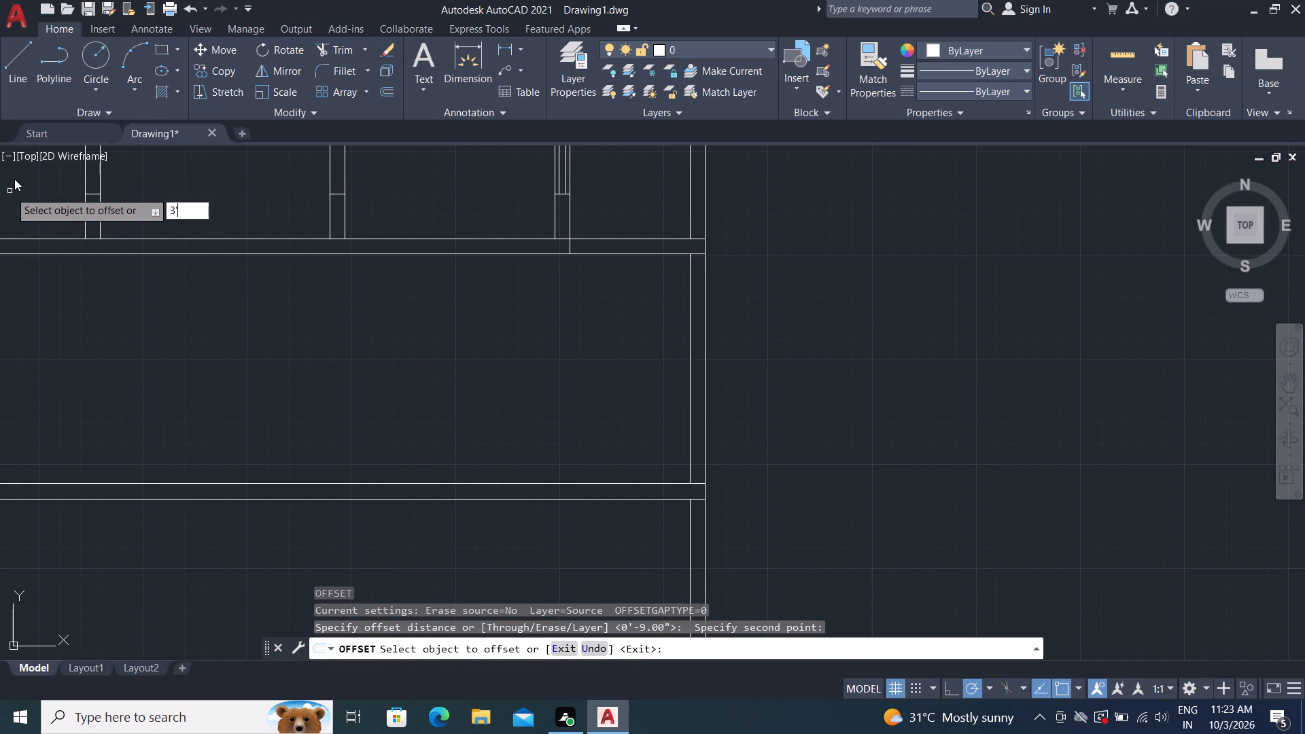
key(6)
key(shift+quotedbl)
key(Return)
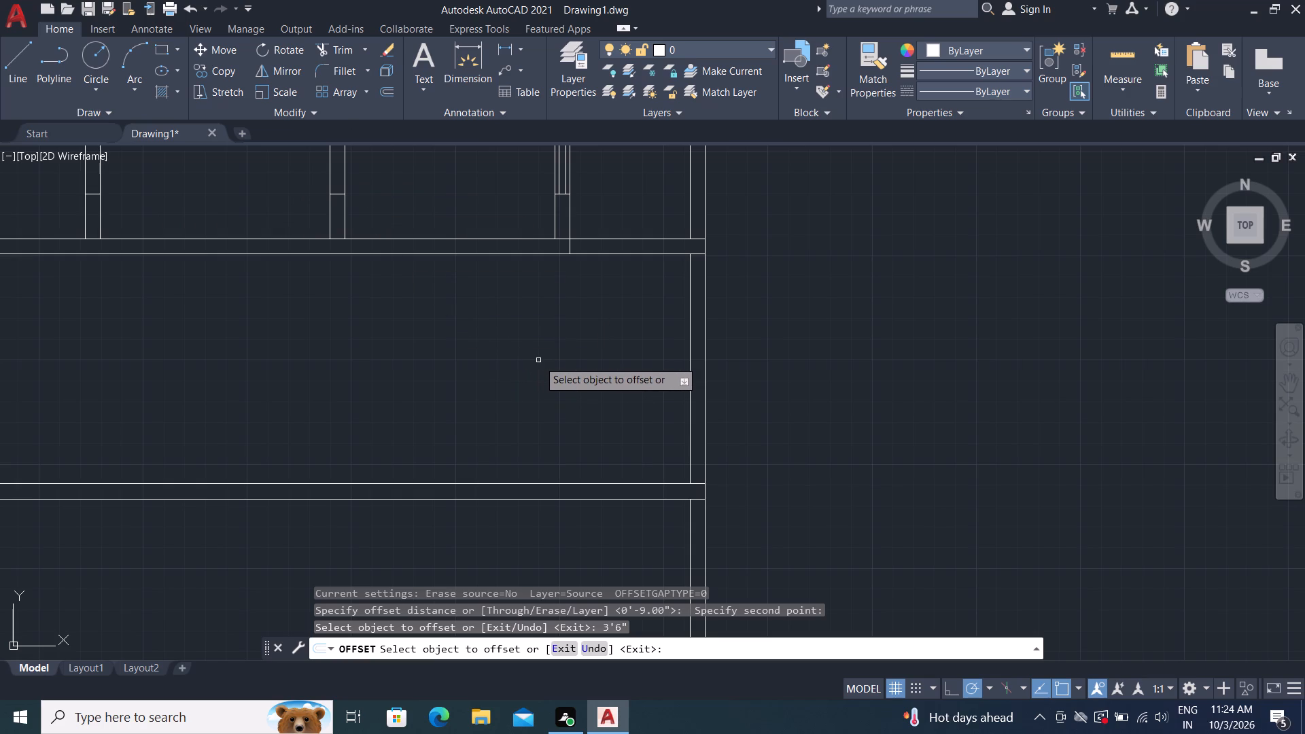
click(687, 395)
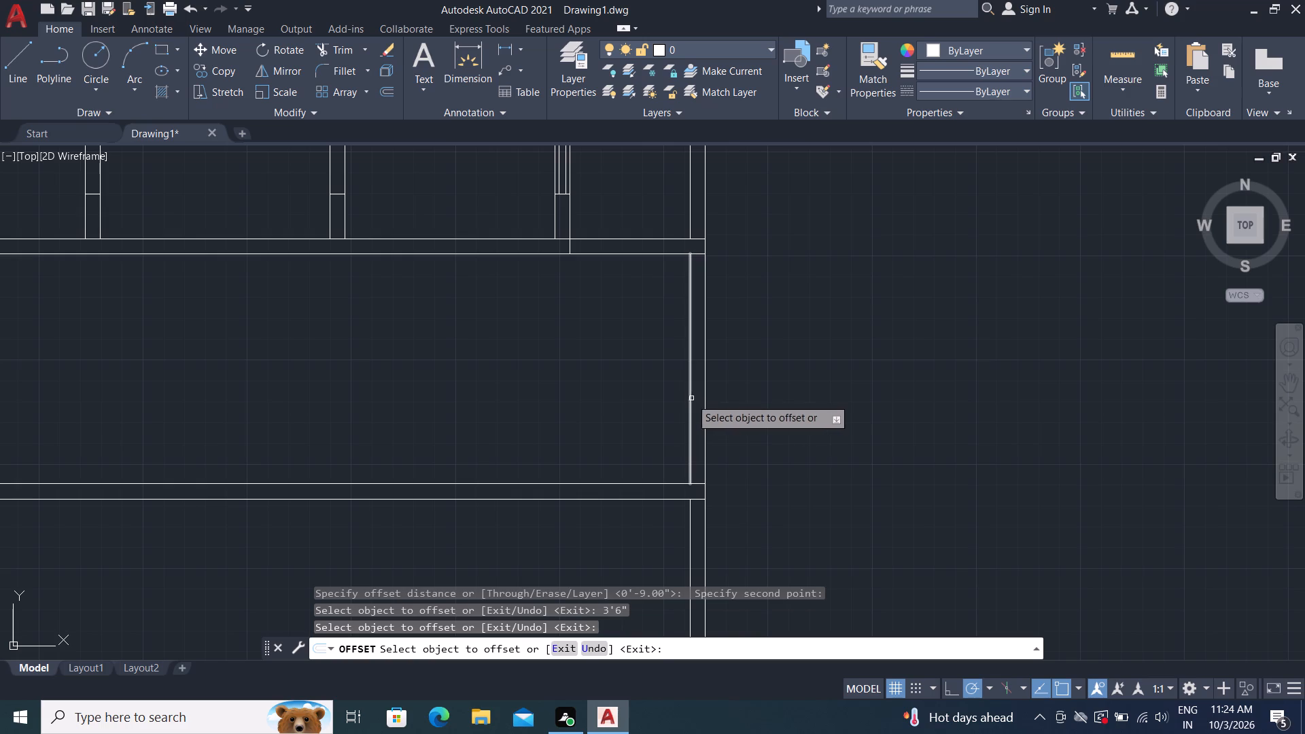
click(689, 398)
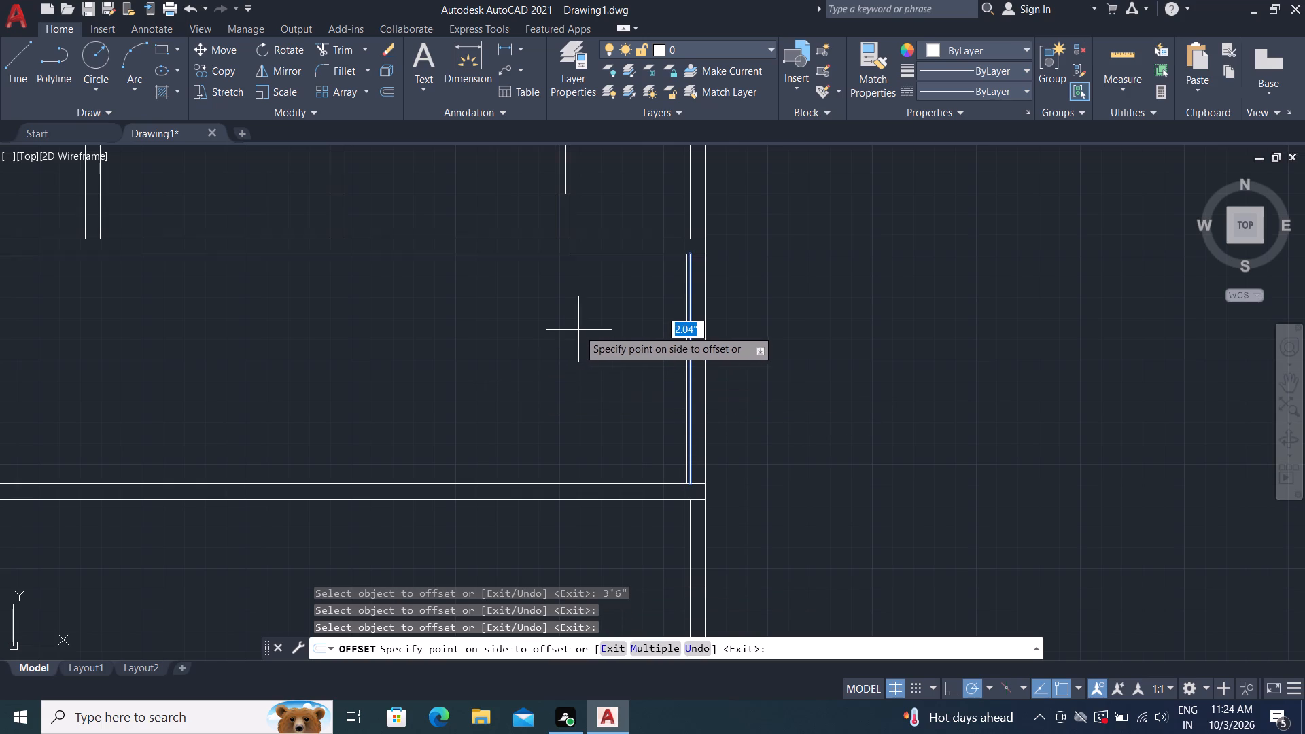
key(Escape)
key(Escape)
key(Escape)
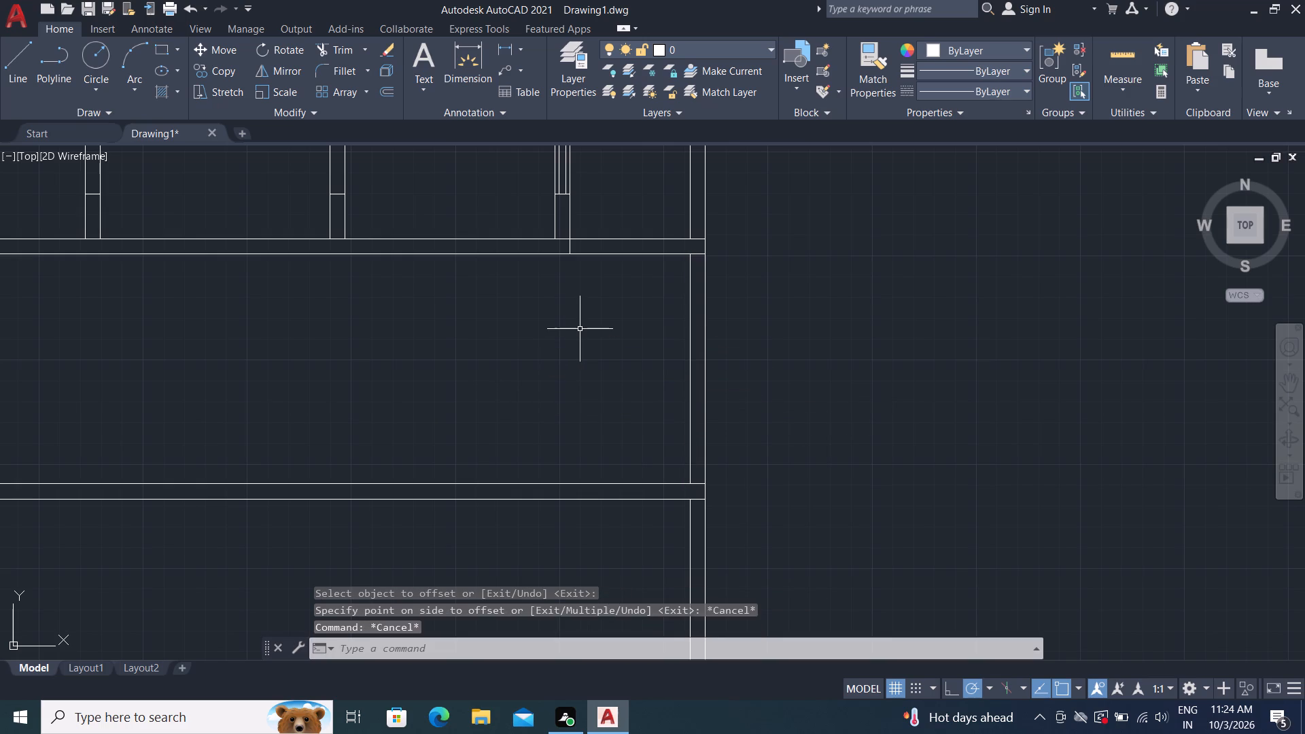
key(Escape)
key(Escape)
Offset the right wall's inner line between the two full-width horizontal walls 3'6" into the room.
text(O)
key(space)
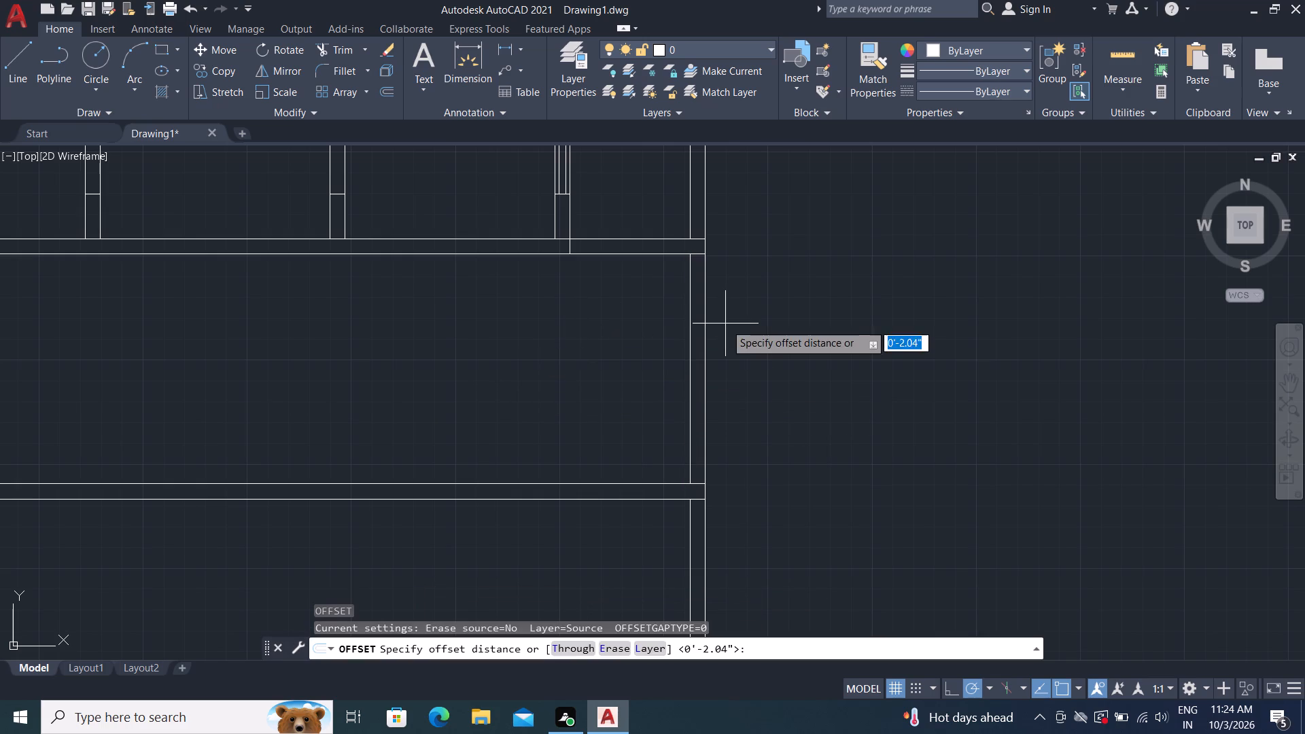
text(3')
text(6")
key(Return)
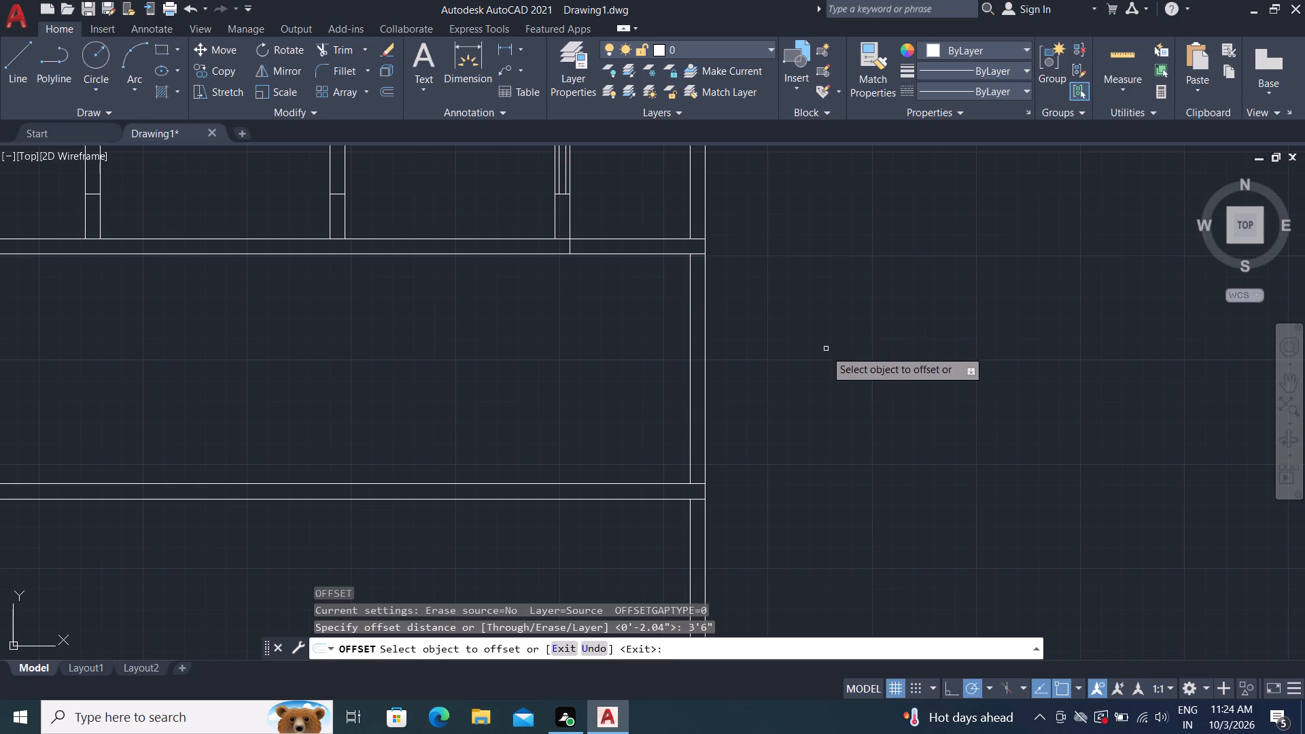
click(691, 322)
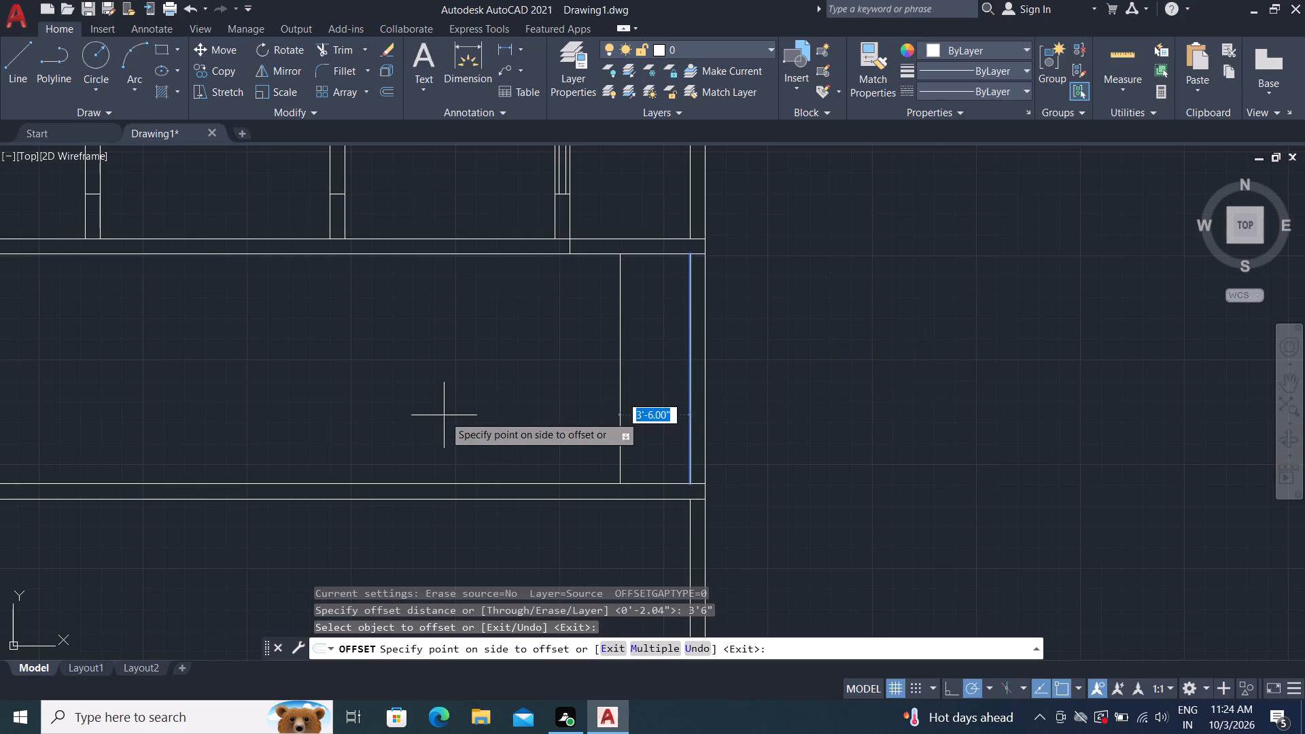
click(442, 415)
middle_drag(381, 414, 439, 458)
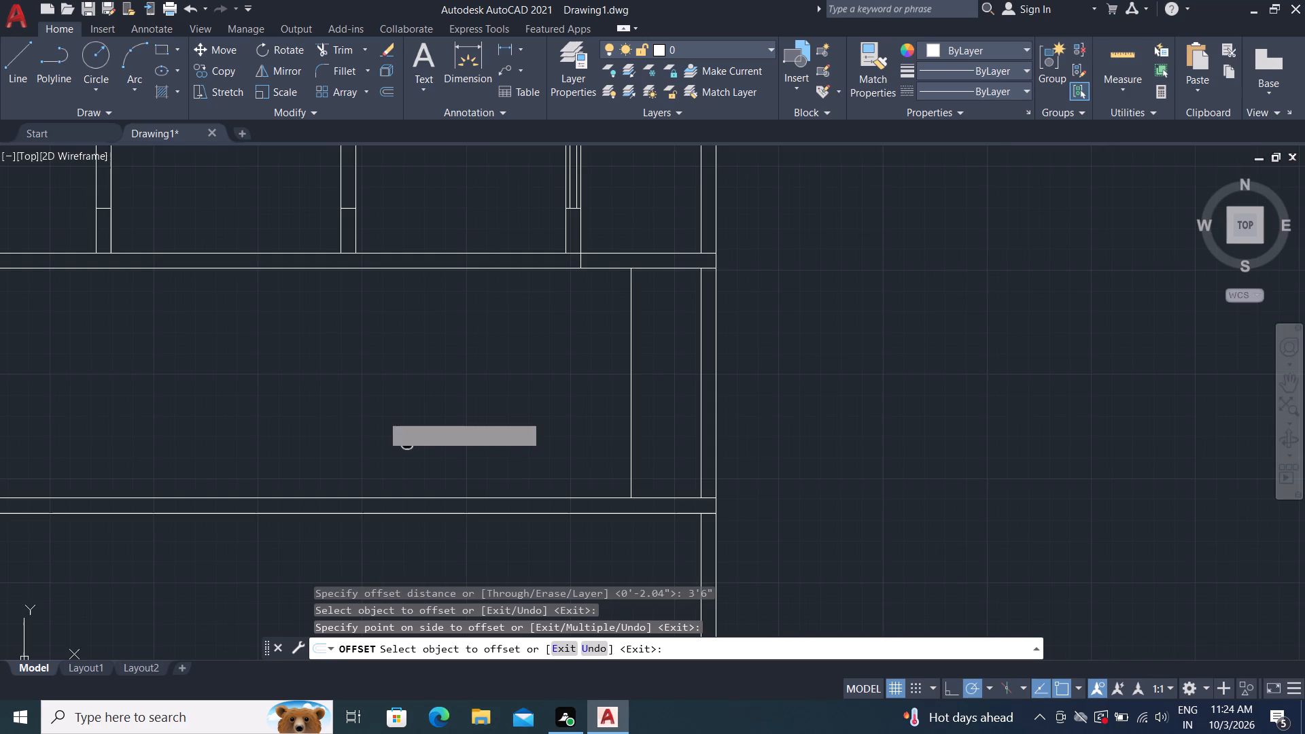
middle_drag(439, 458, 1074, 423)
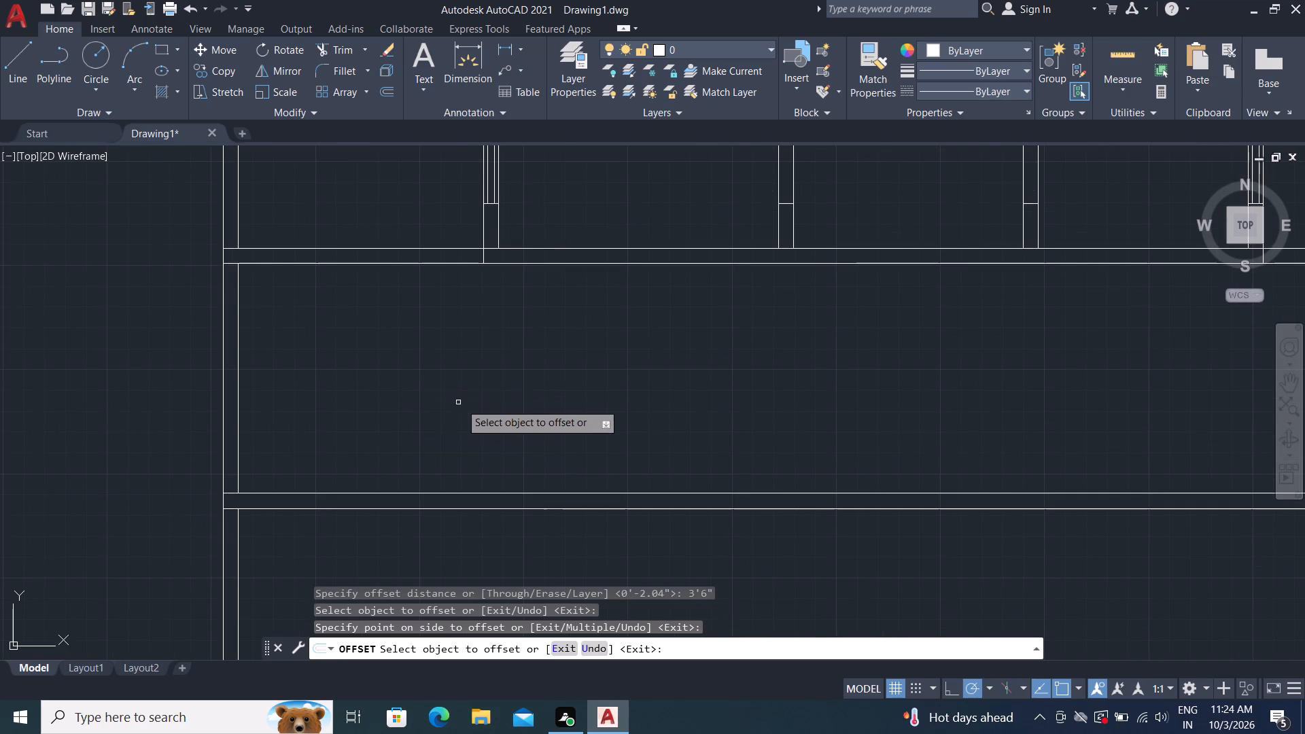
Offset the left wall's inner line between the two full-width horizontal walls 9'9" into the room.
key(Escape)
key(o)
key(space)
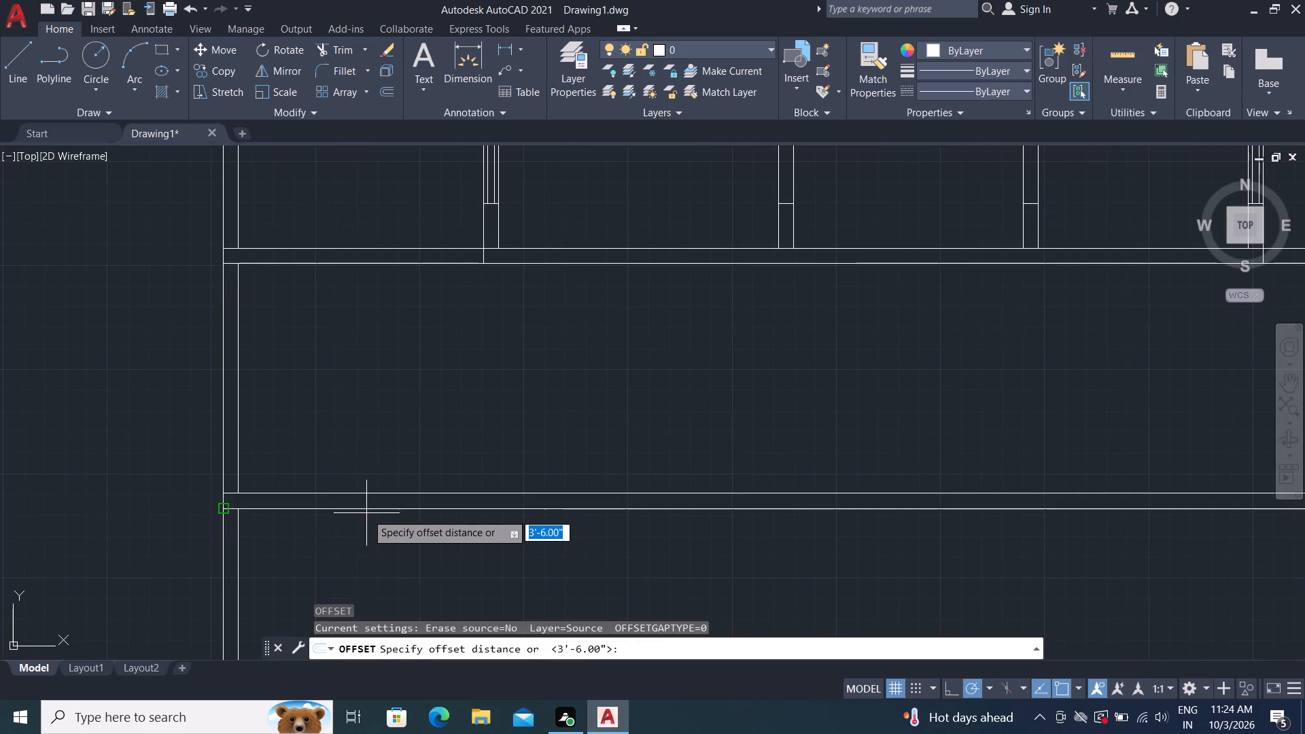
key(9)
key(apostrophe)
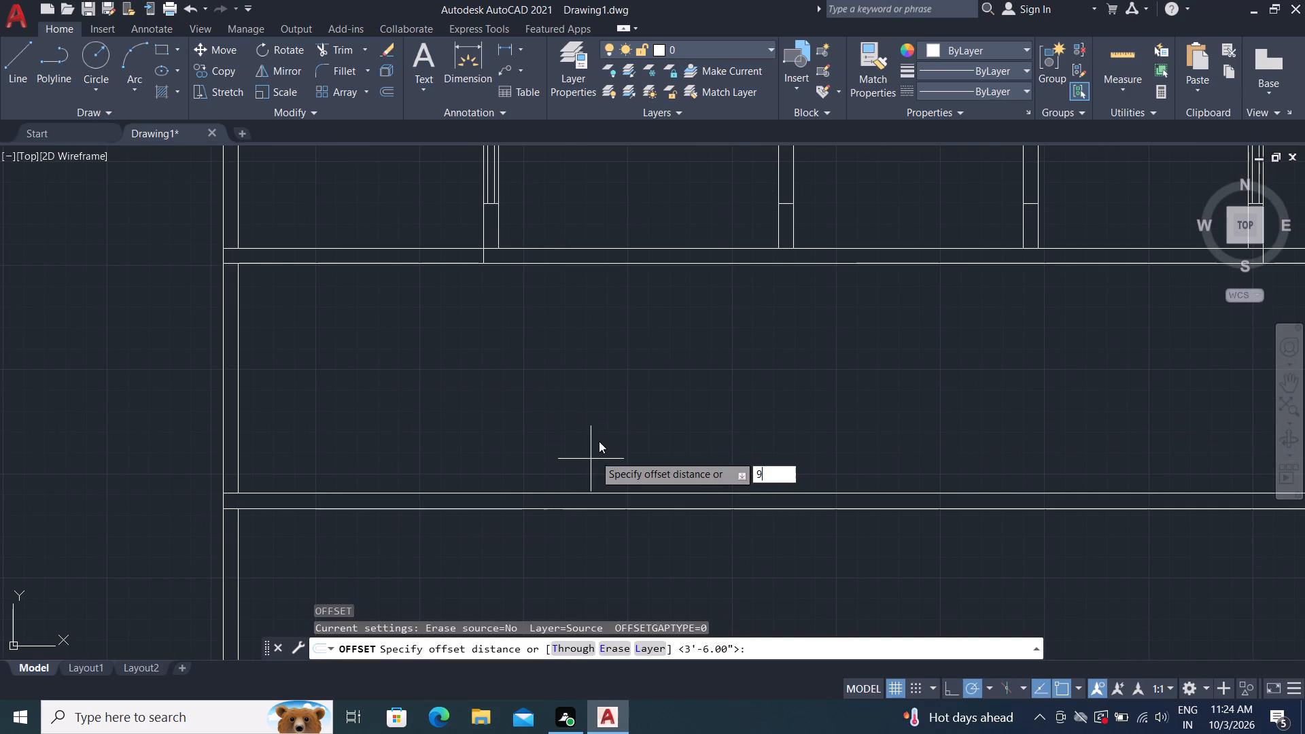
key(9)
key(shift+quotedbl)
key(Return)
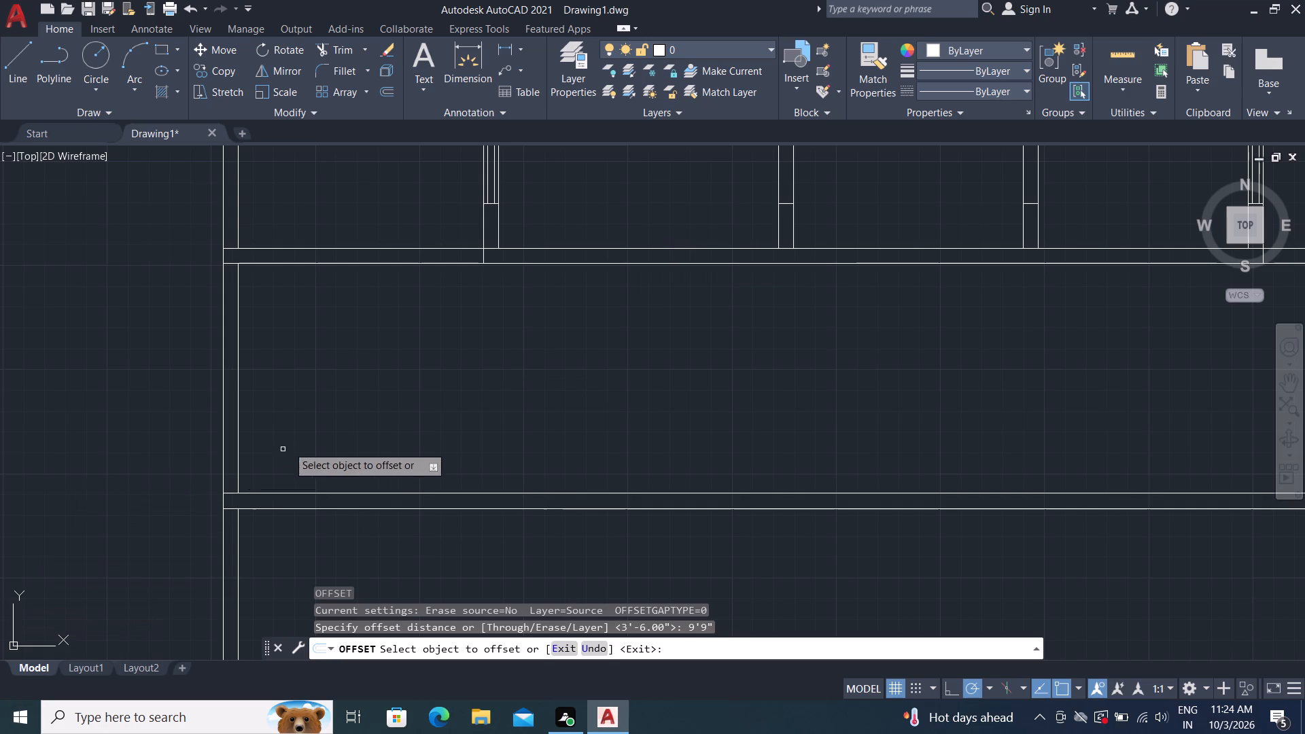
click(239, 411)
click(655, 320)
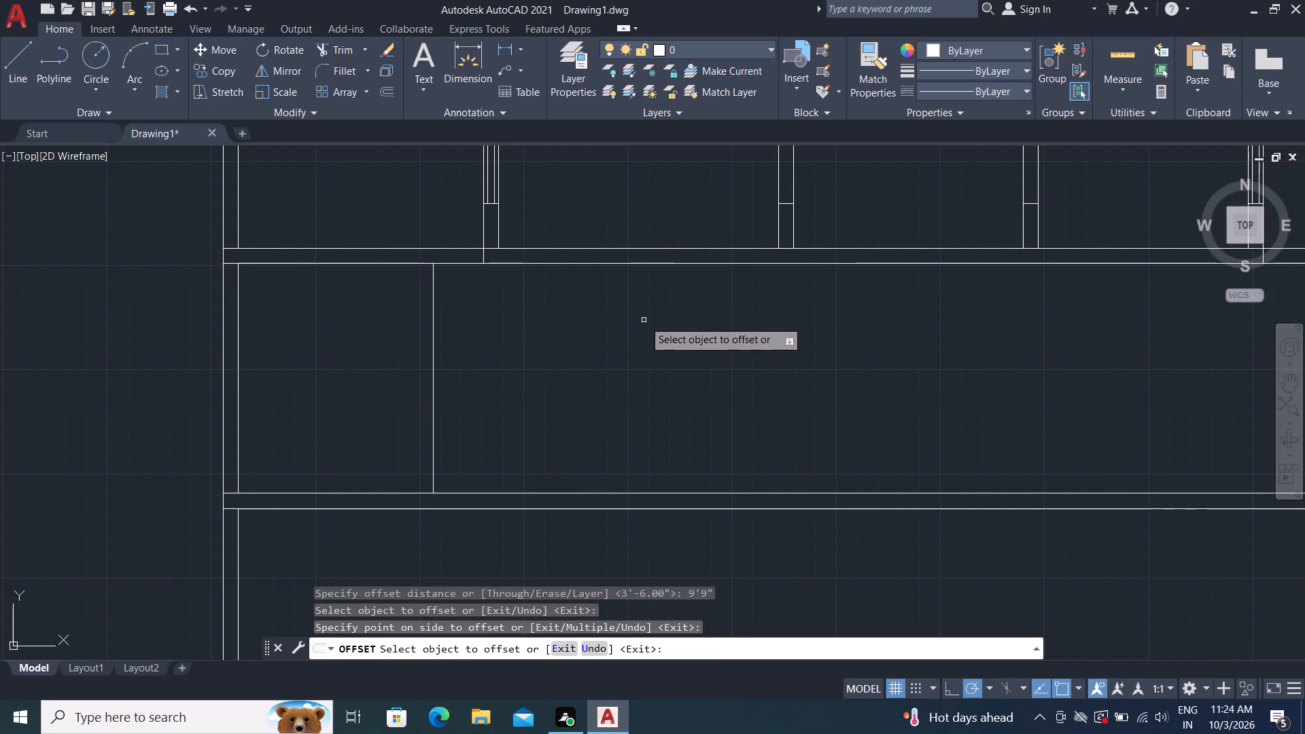
key(Escape)
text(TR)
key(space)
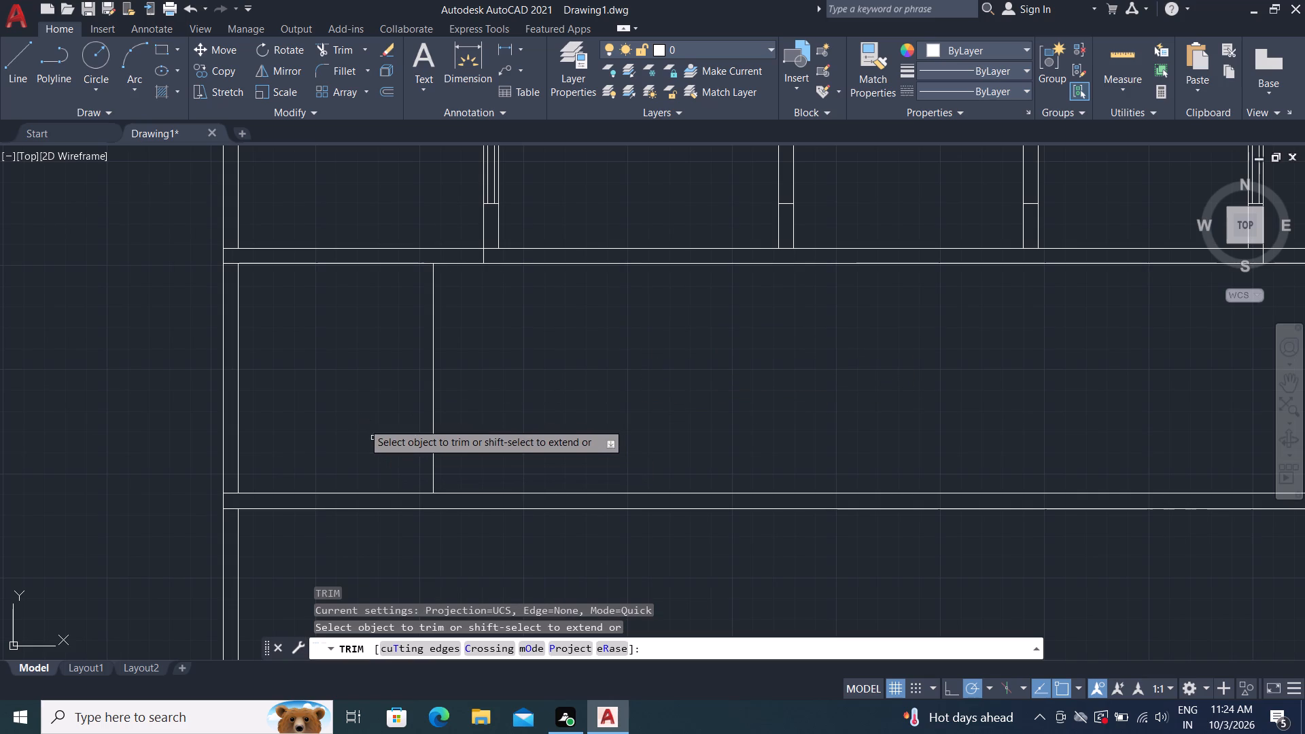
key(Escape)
Extend the inner lines of the plan's left and right walls across the upper and lower full-width horizontal walls.
text(EX)
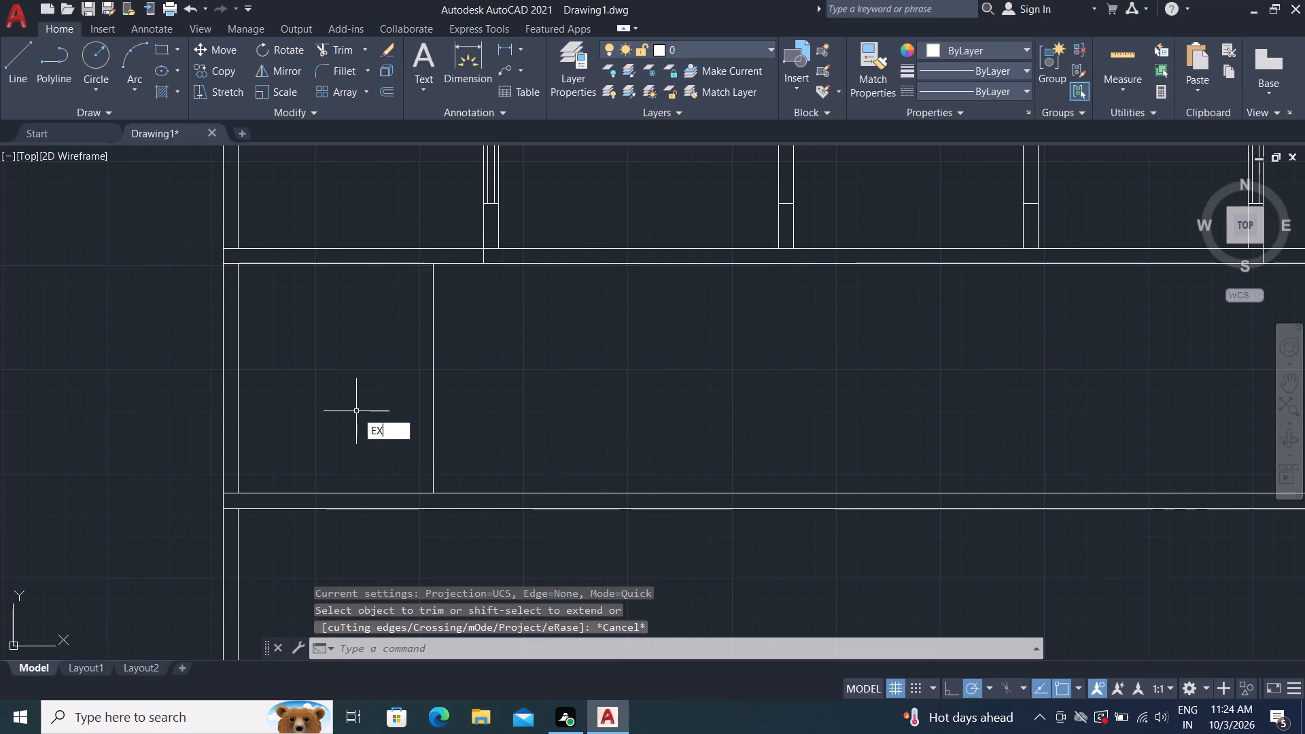
key(space)
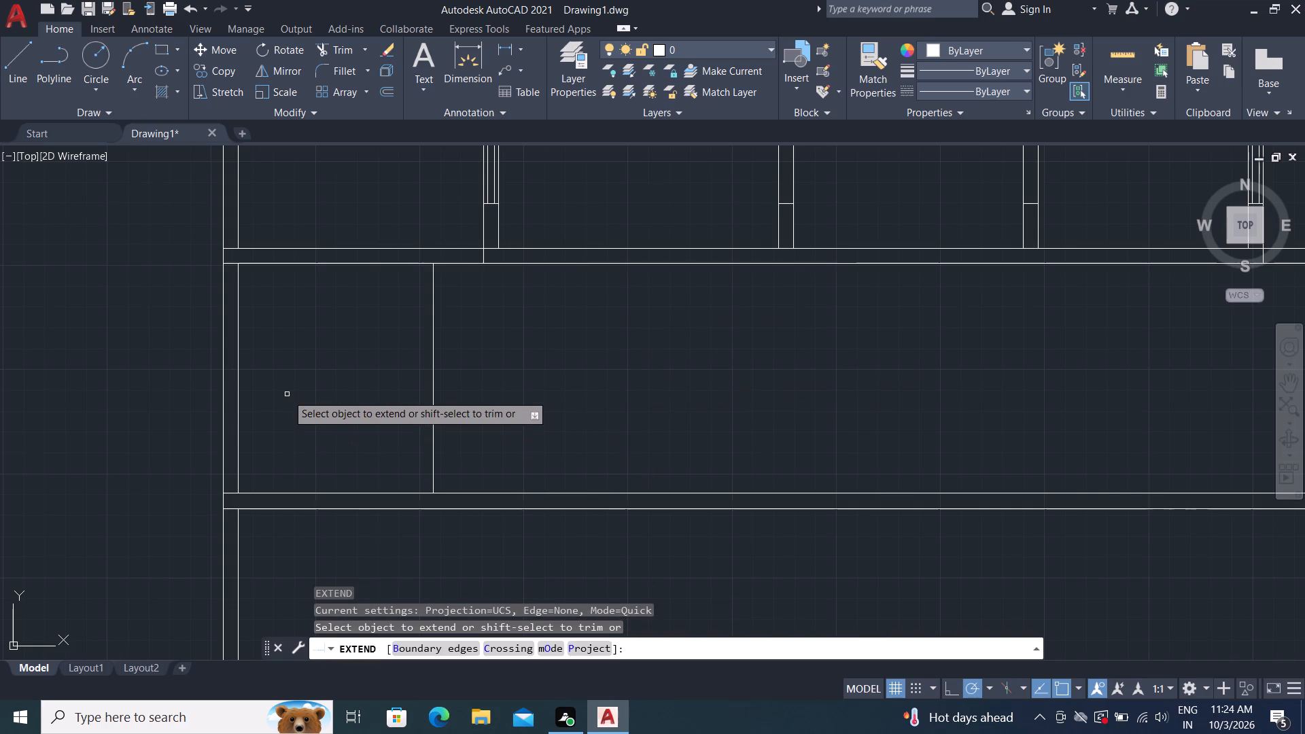
click(234, 423)
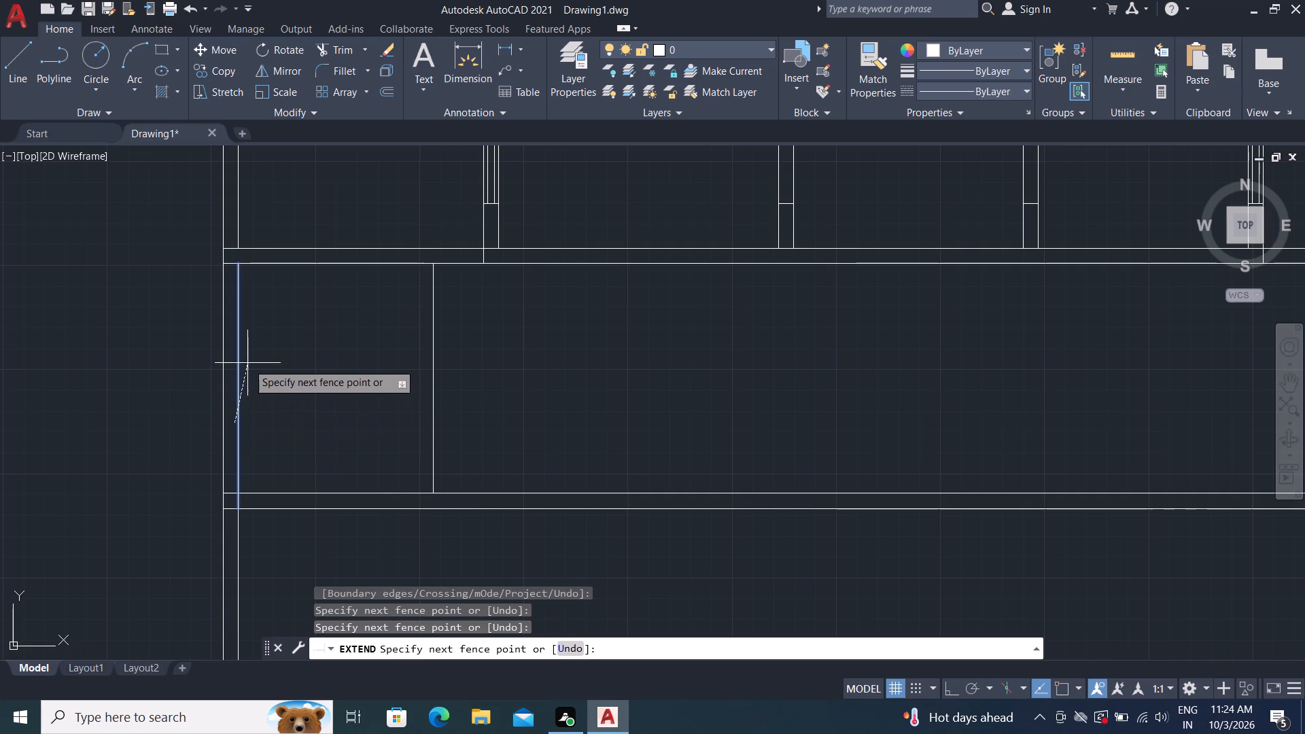
click(251, 362)
click(237, 333)
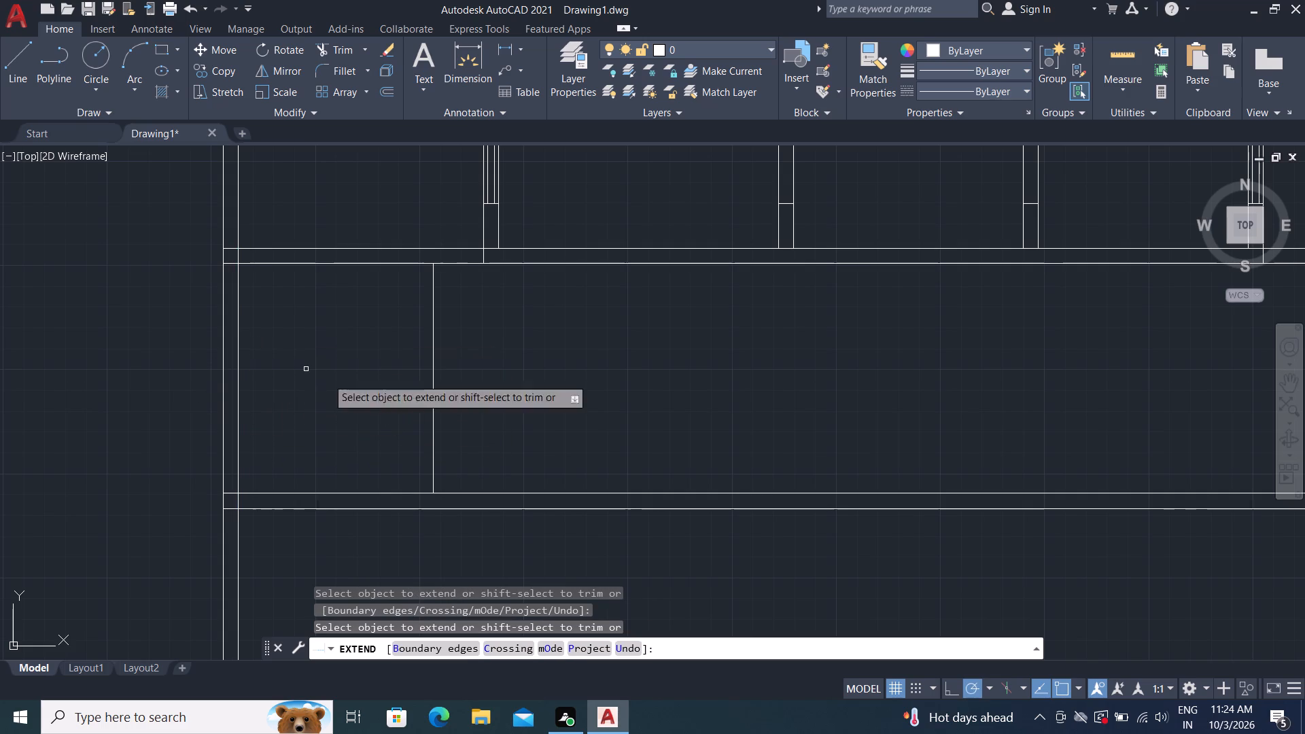
scroll(379, 395, down, 2)
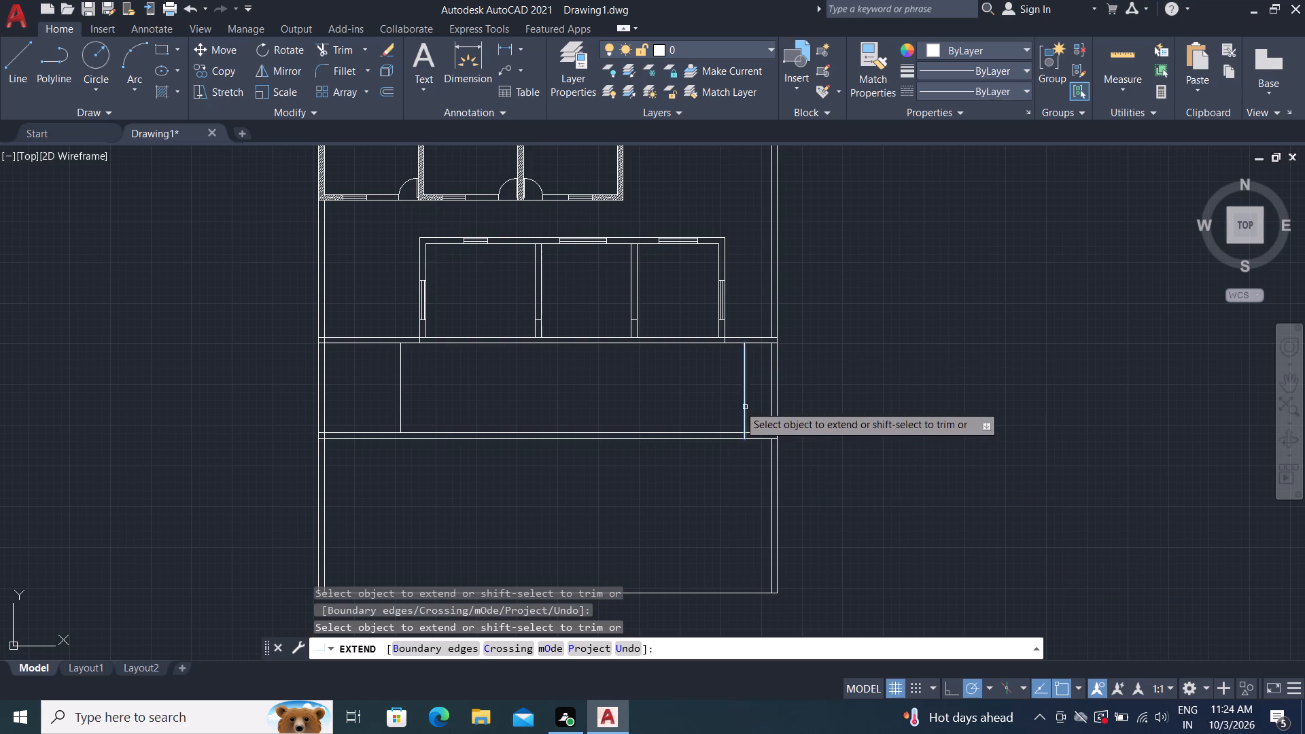
scroll(721, 397, up, 3)
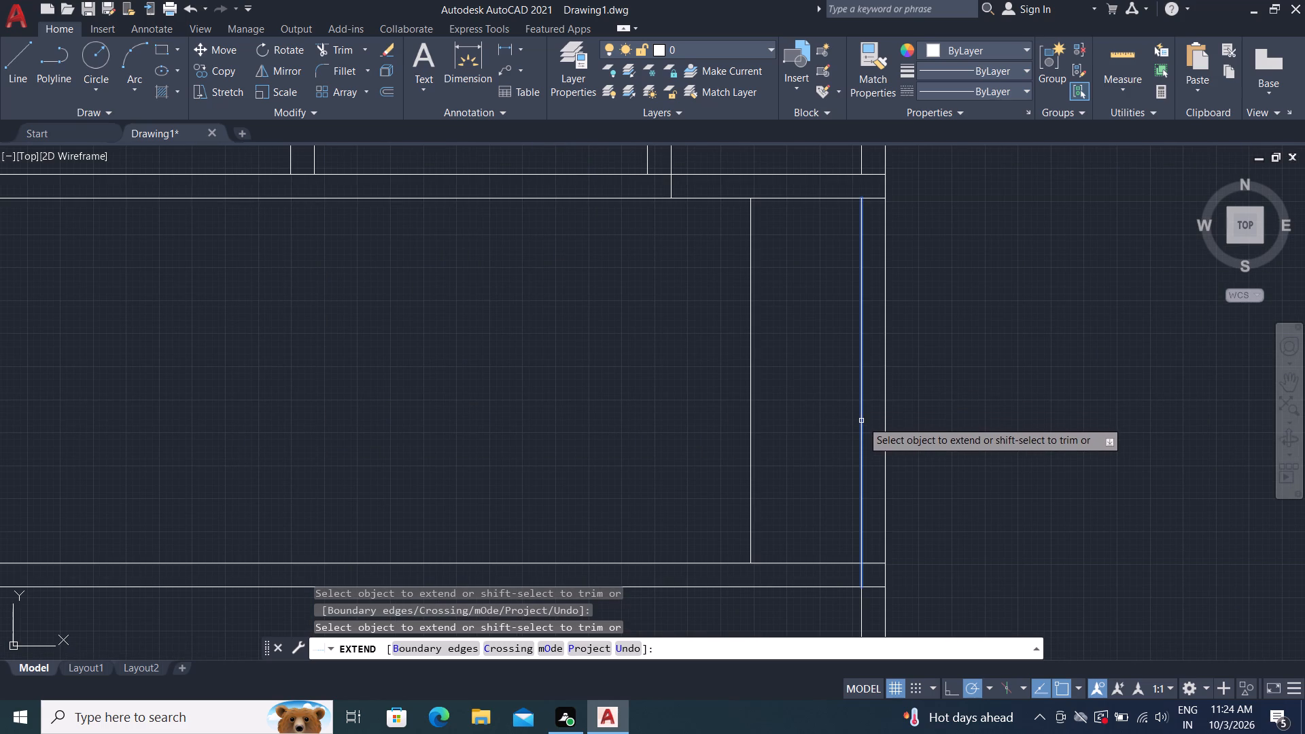
click(862, 421)
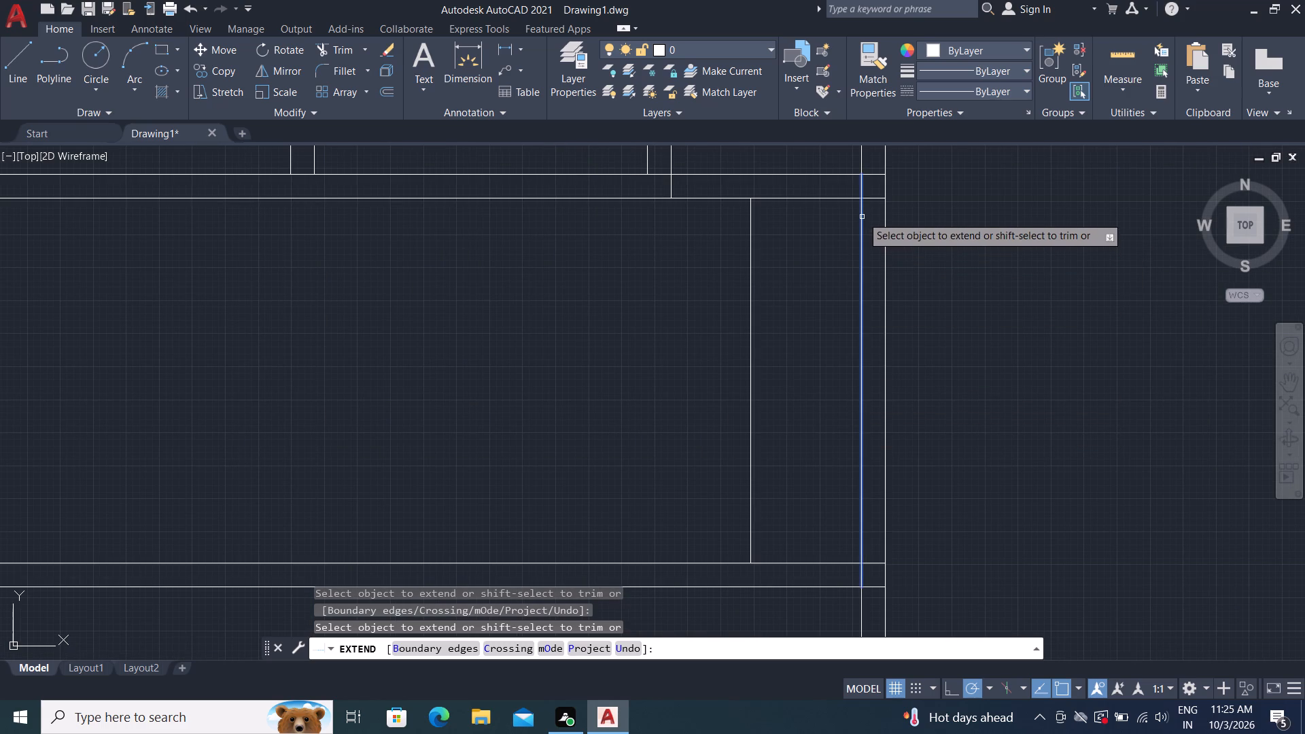
click(861, 216)
Extend the two offset vertical lines at both ends to the outer lines of the upper and lower horizontal walls.
click(753, 252)
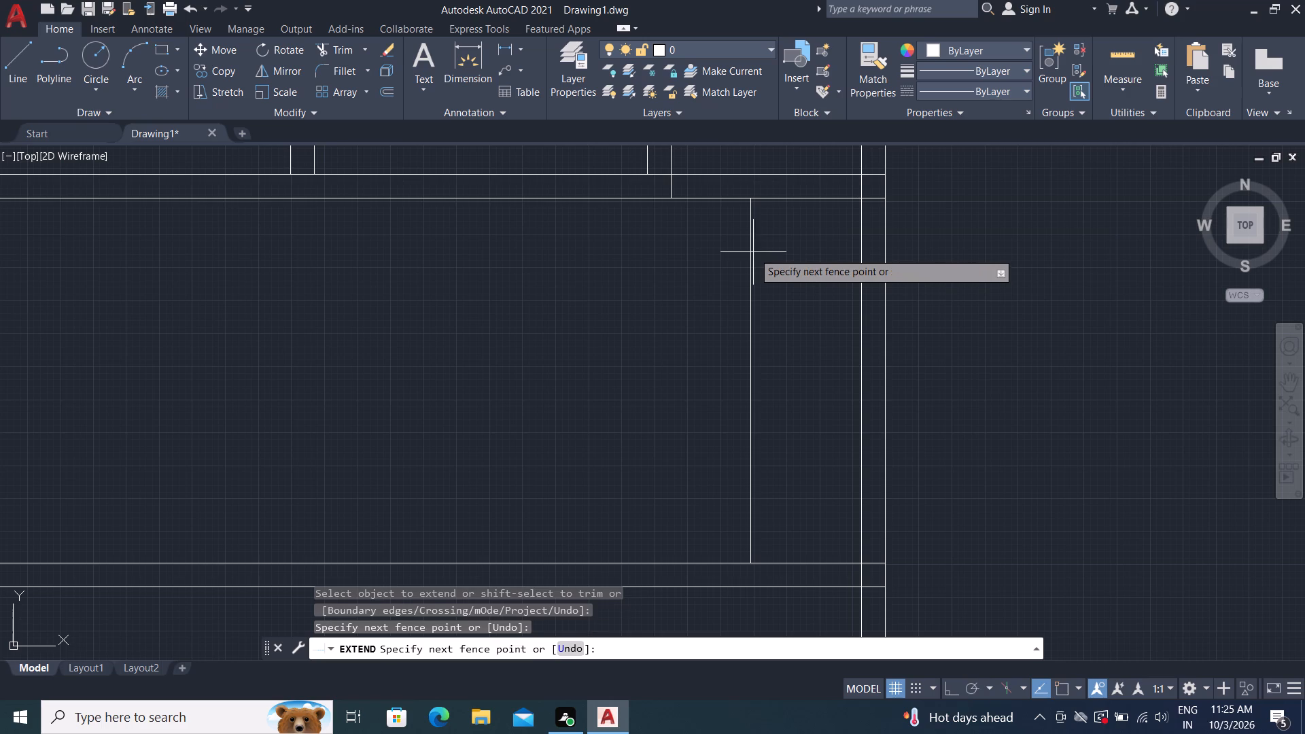
click(697, 218)
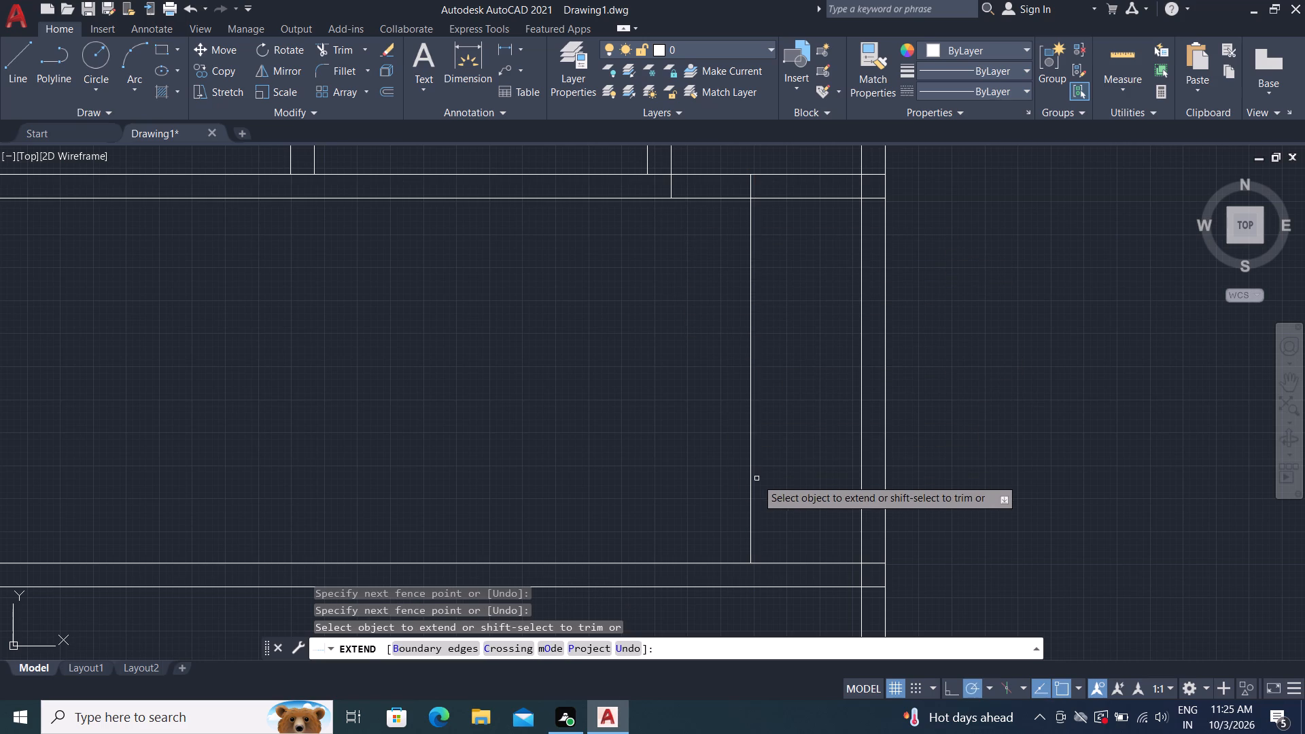
drag(752, 480, 760, 480)
scroll(689, 460, down, 3)
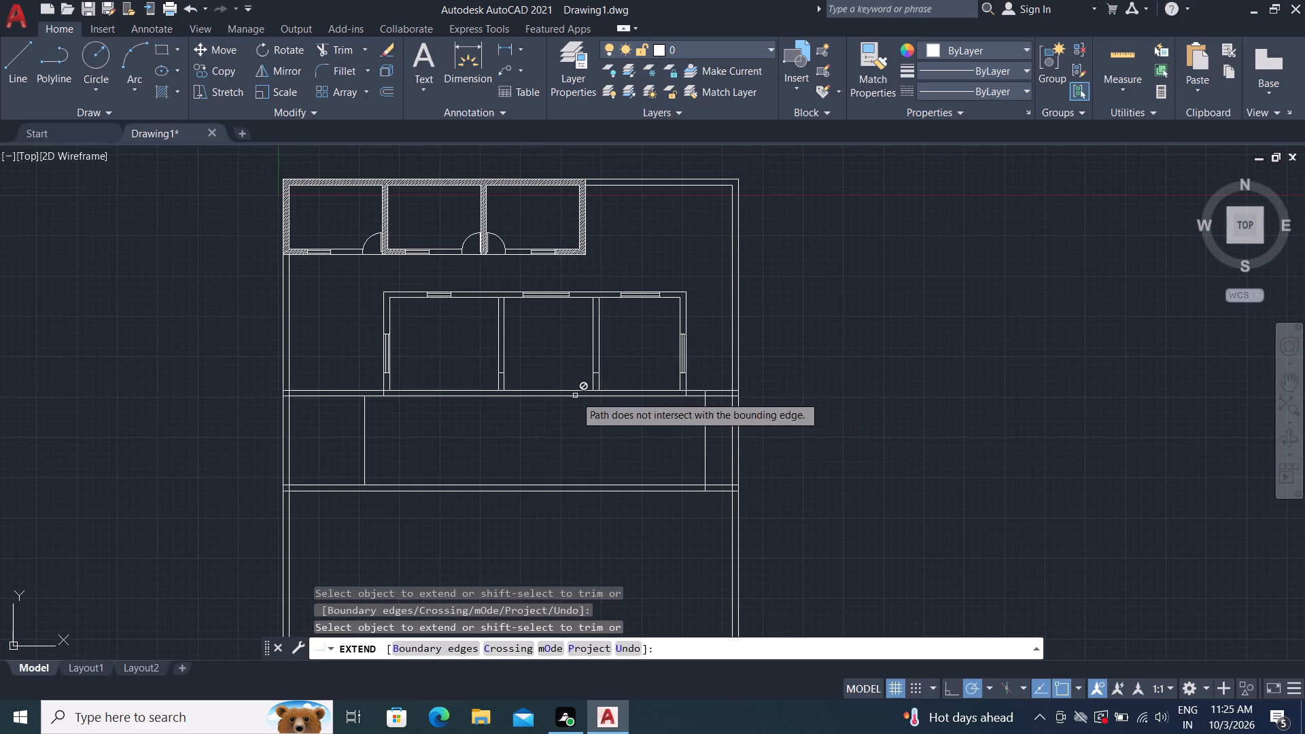
scroll(365, 424, up, 2)
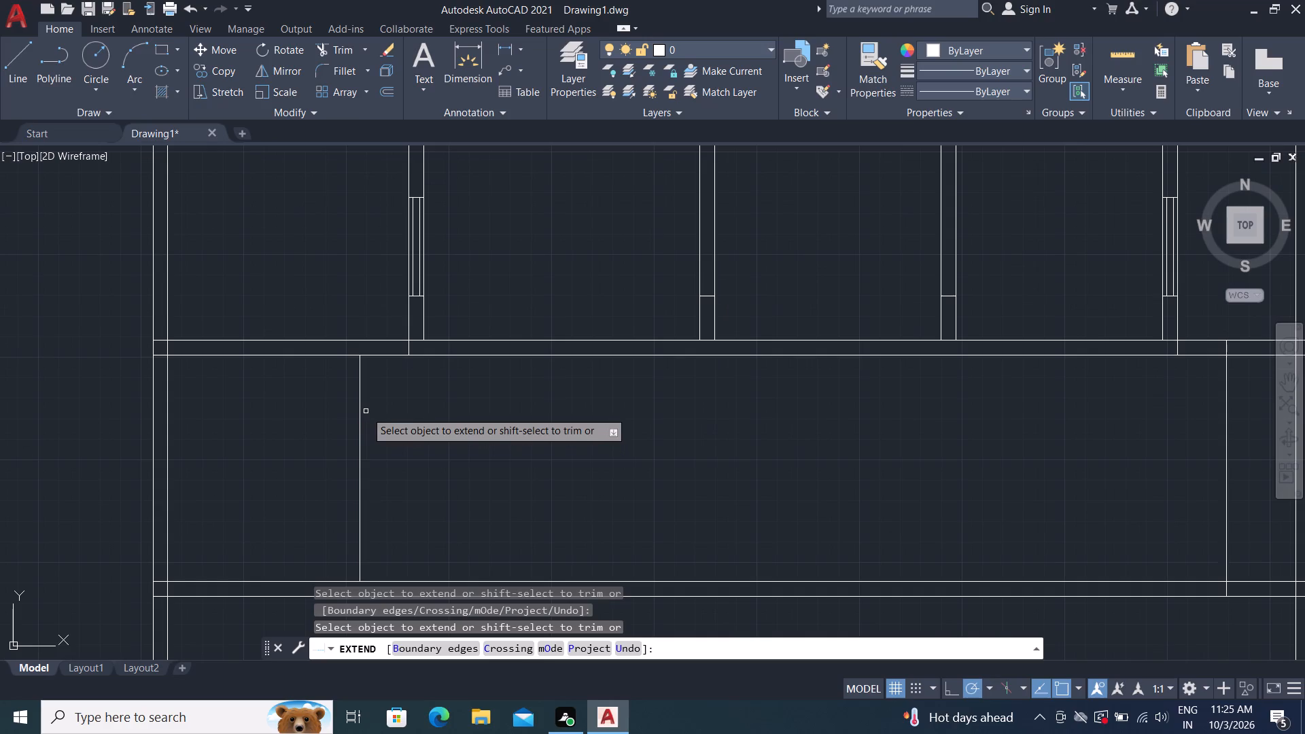
click(363, 406)
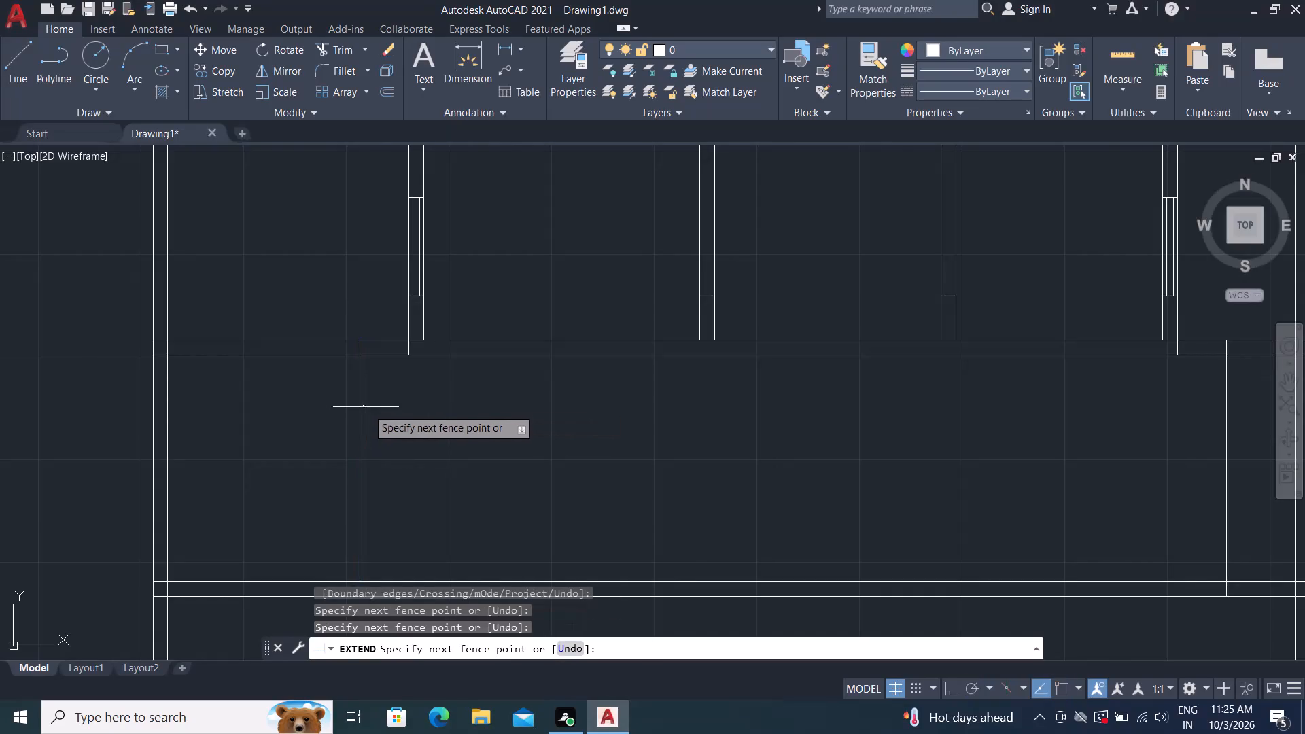
click(349, 398)
middle_drag(466, 471, 474, 352)
drag(332, 375, 397, 416)
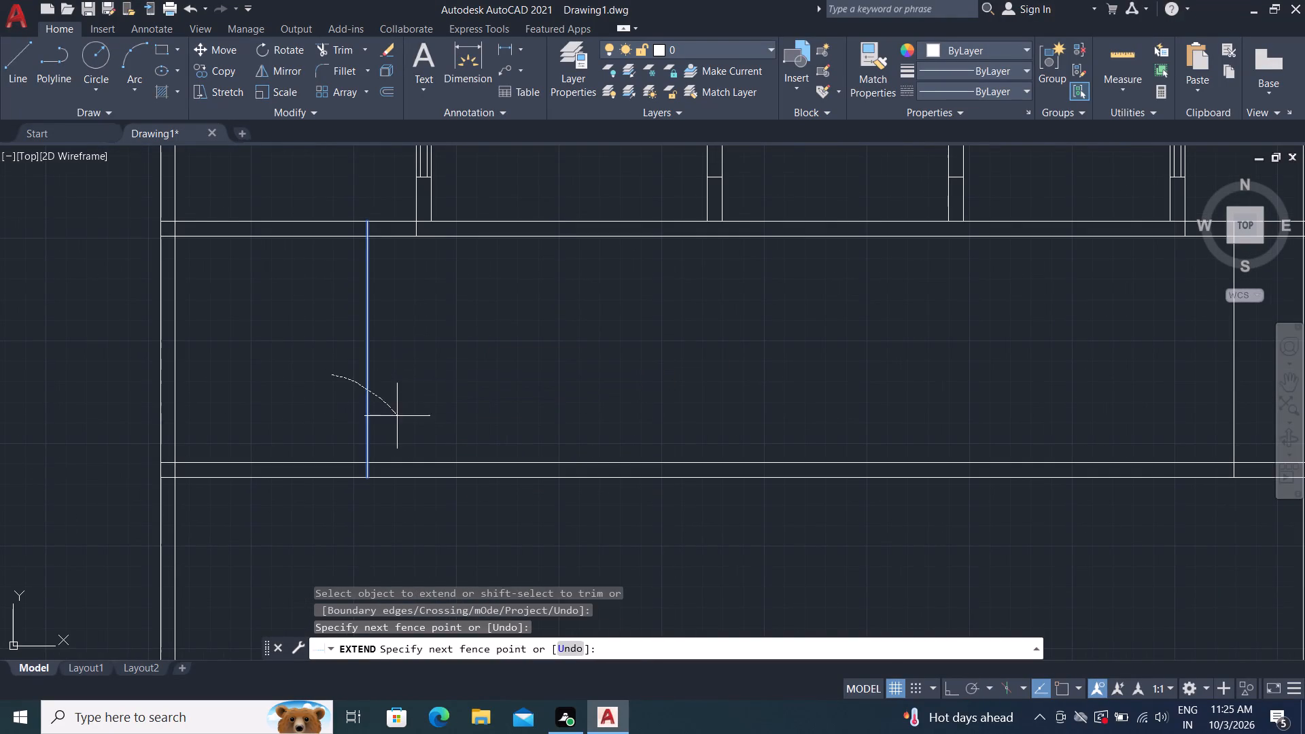
drag(397, 416, 397, 417)
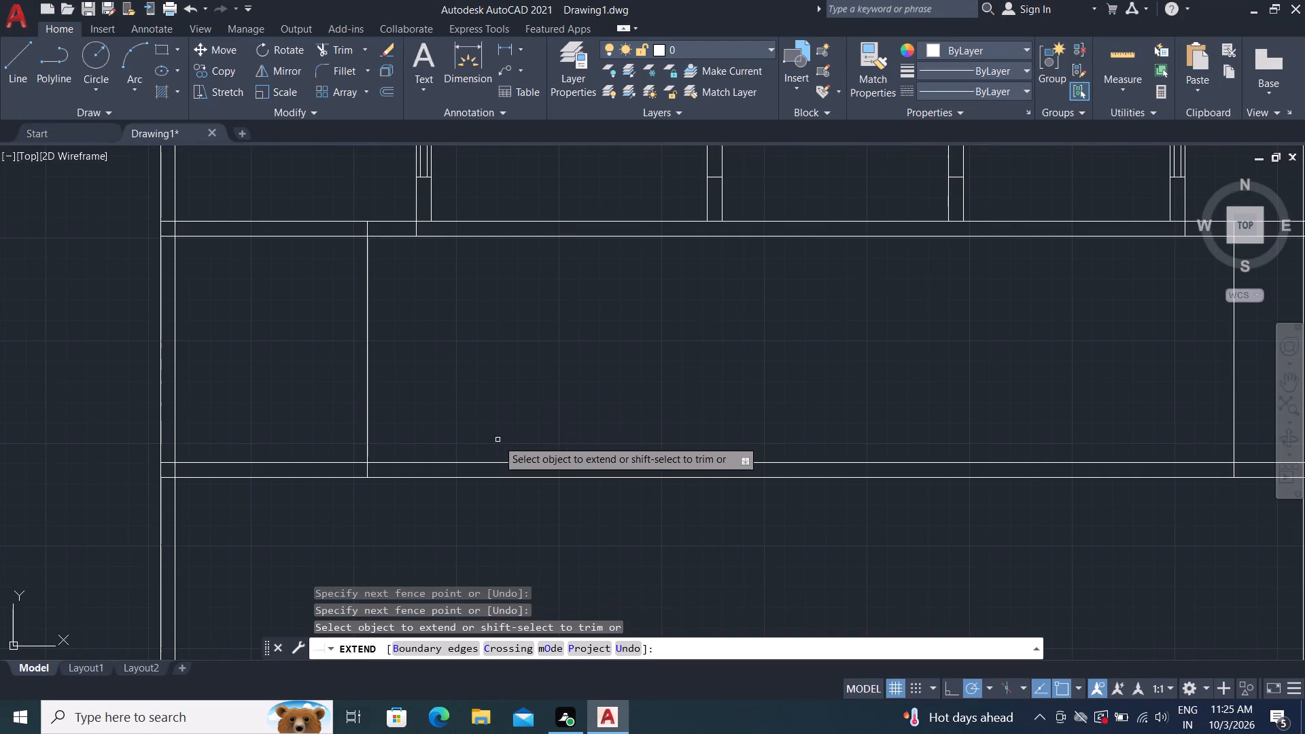
Trim both horizontal walls between the plan's left wall and the vertical line offset from it.
key(Escape)
text(TR)
key(space)
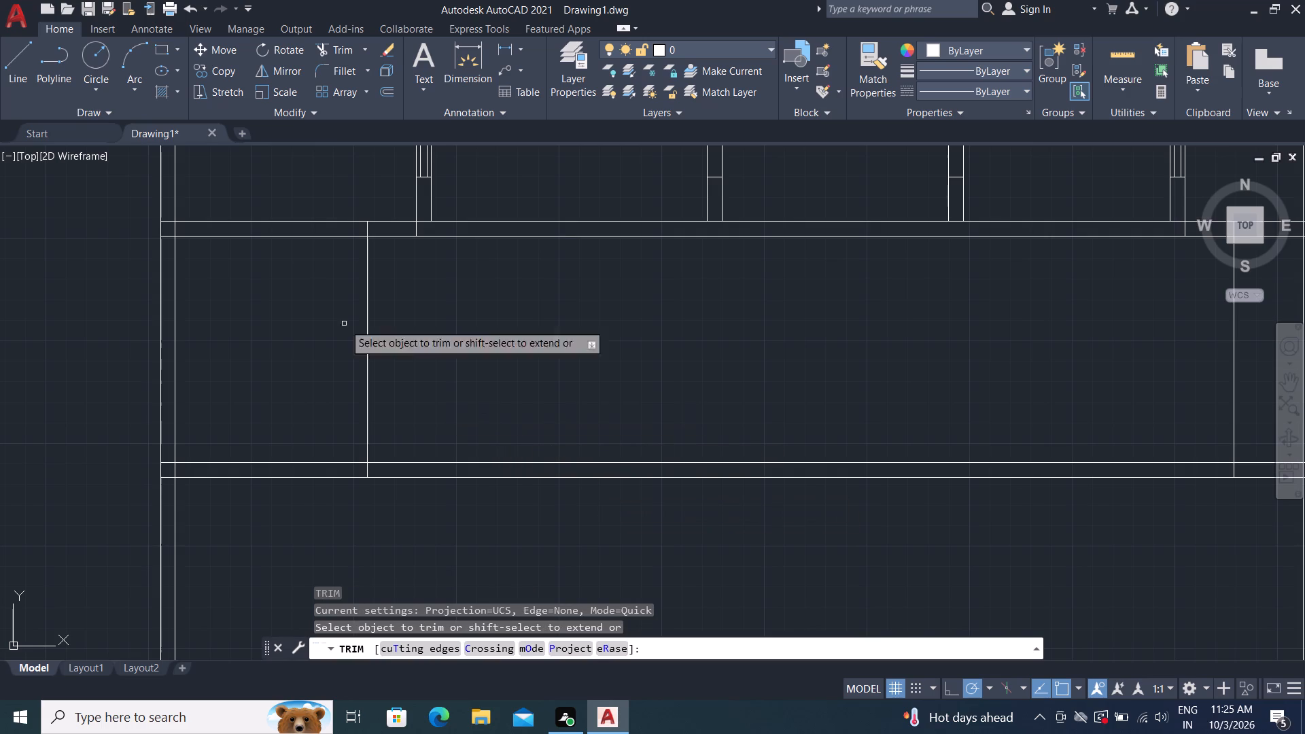
drag(315, 200, 268, 389)
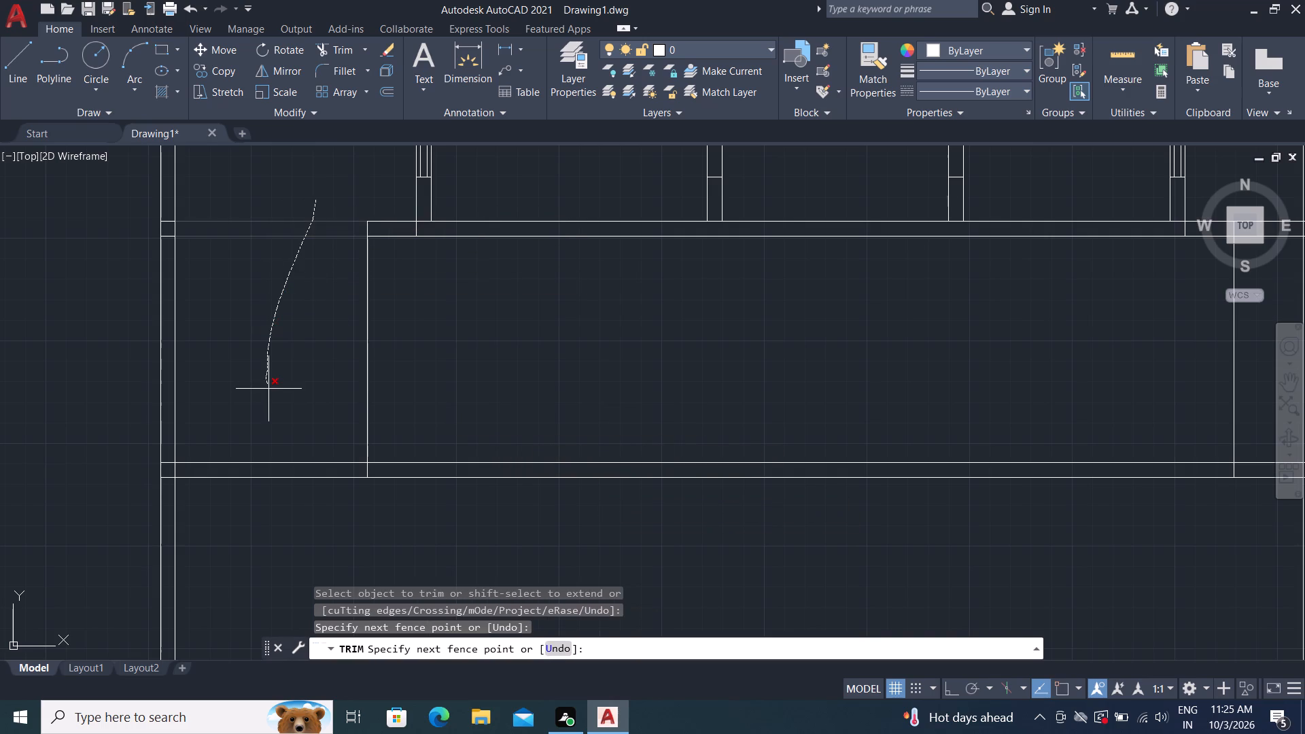
drag(268, 389, 293, 508)
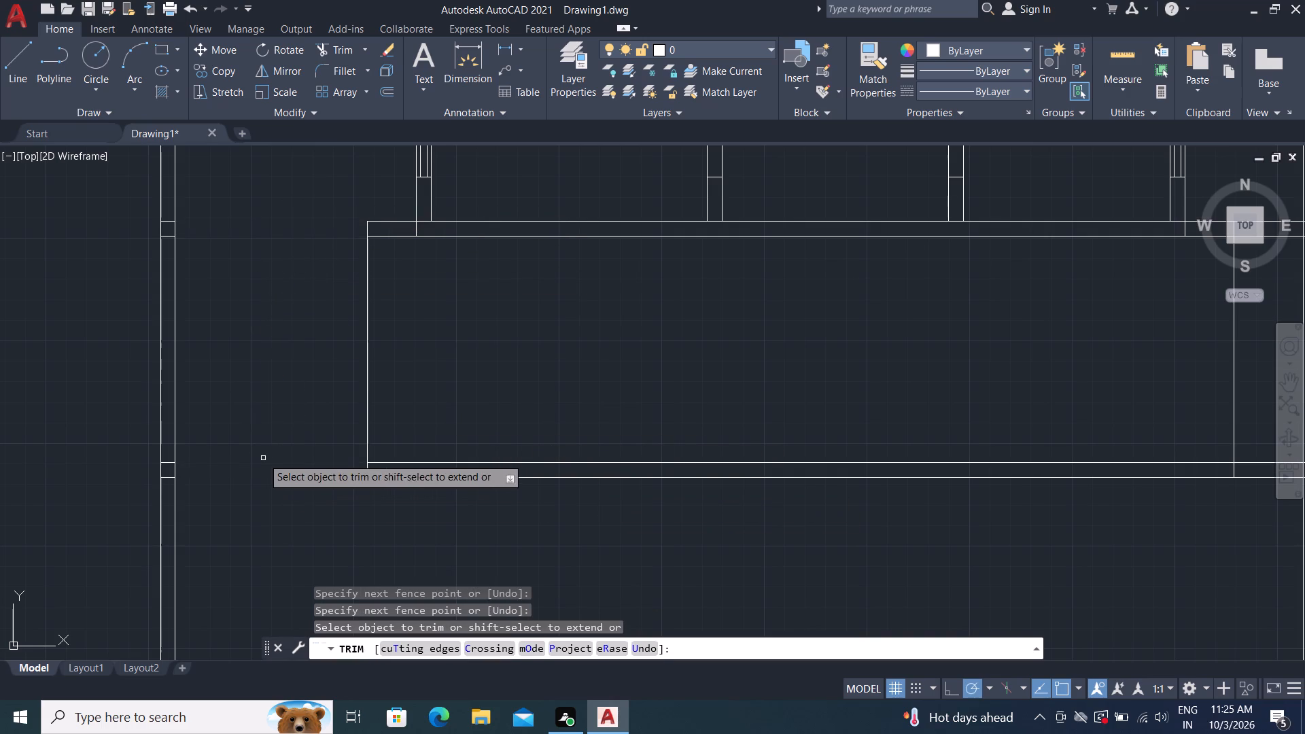
Trim the leftover horizontal line pieces inside the plan's left wall at both former wall crossings.
scroll(163, 475, up, 2)
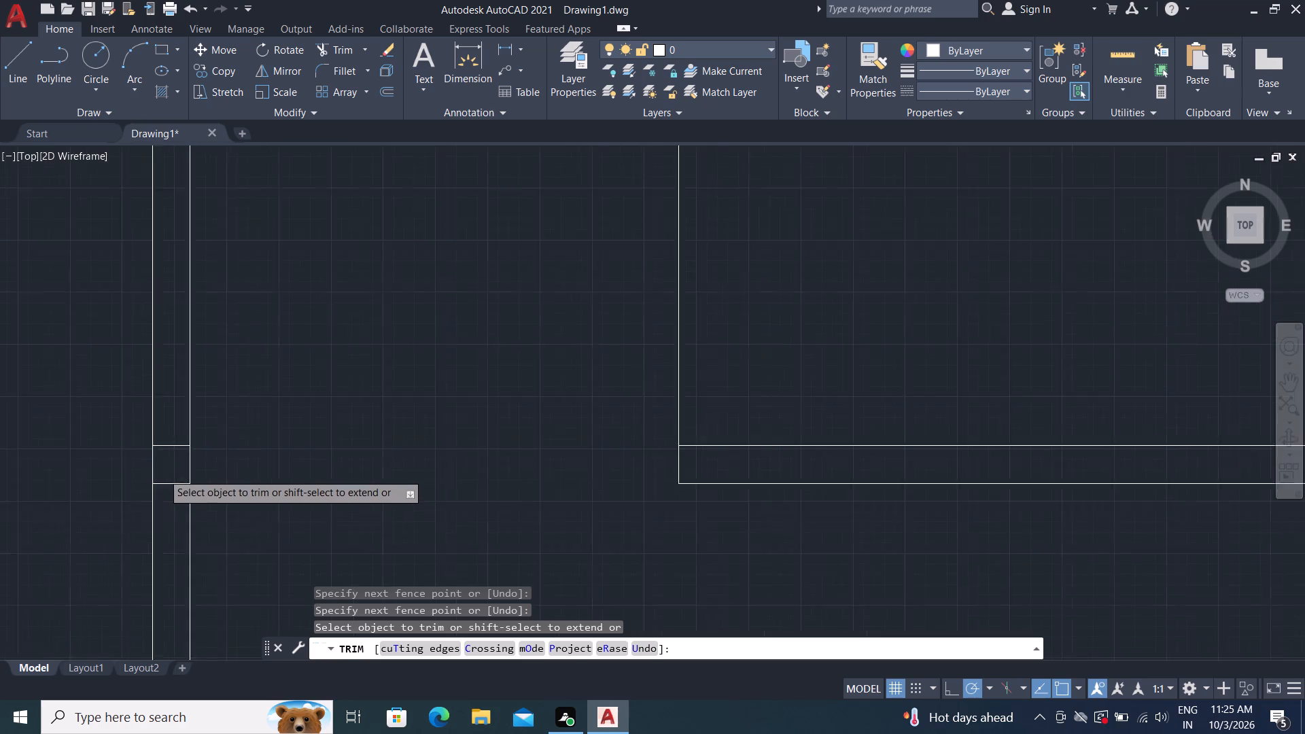
scroll(162, 472, up, 2)
drag(188, 381, 174, 531)
scroll(162, 483, down, 4)
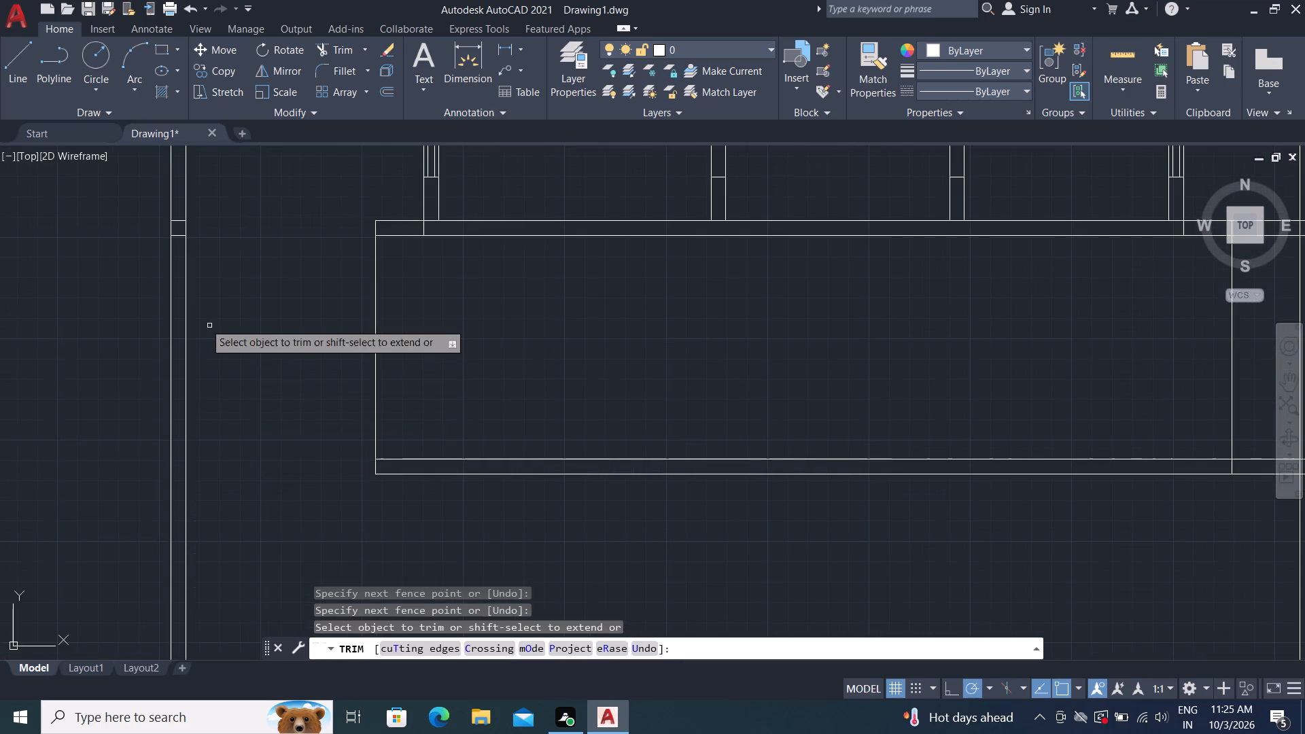
scroll(181, 219, up, 4)
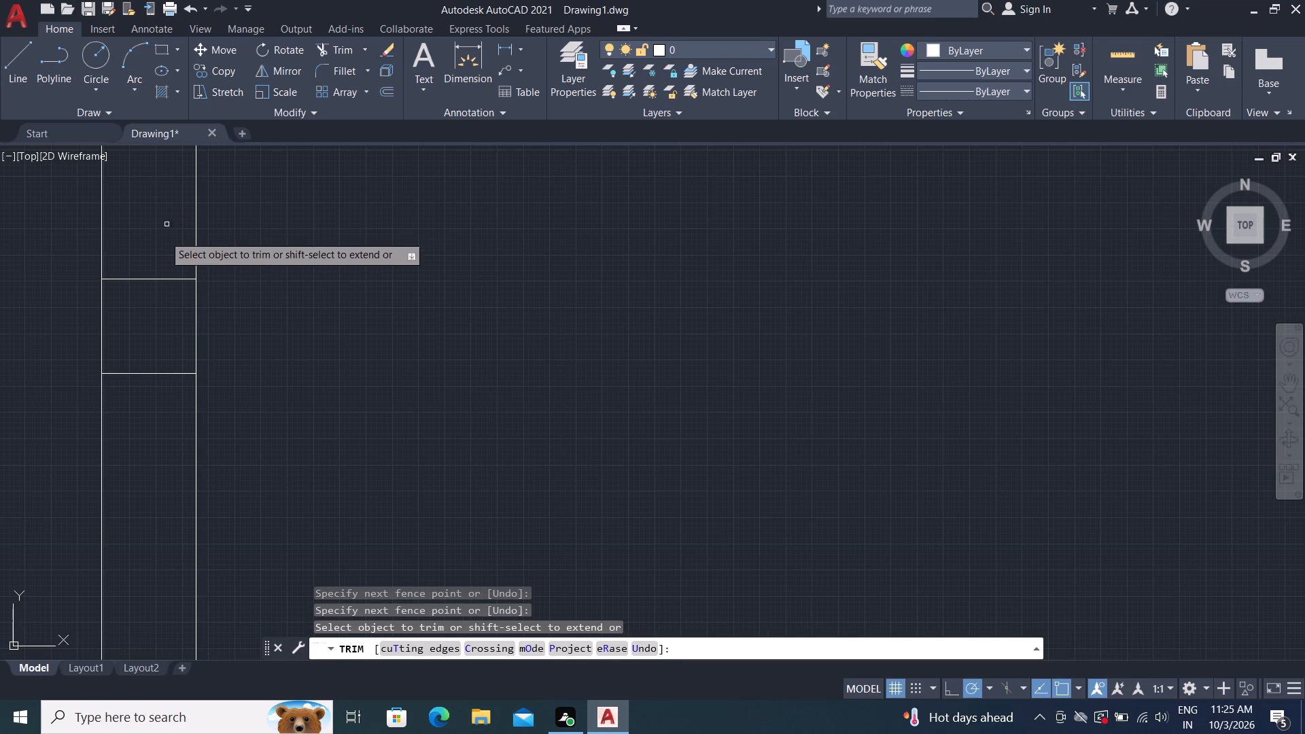
drag(135, 240, 137, 387)
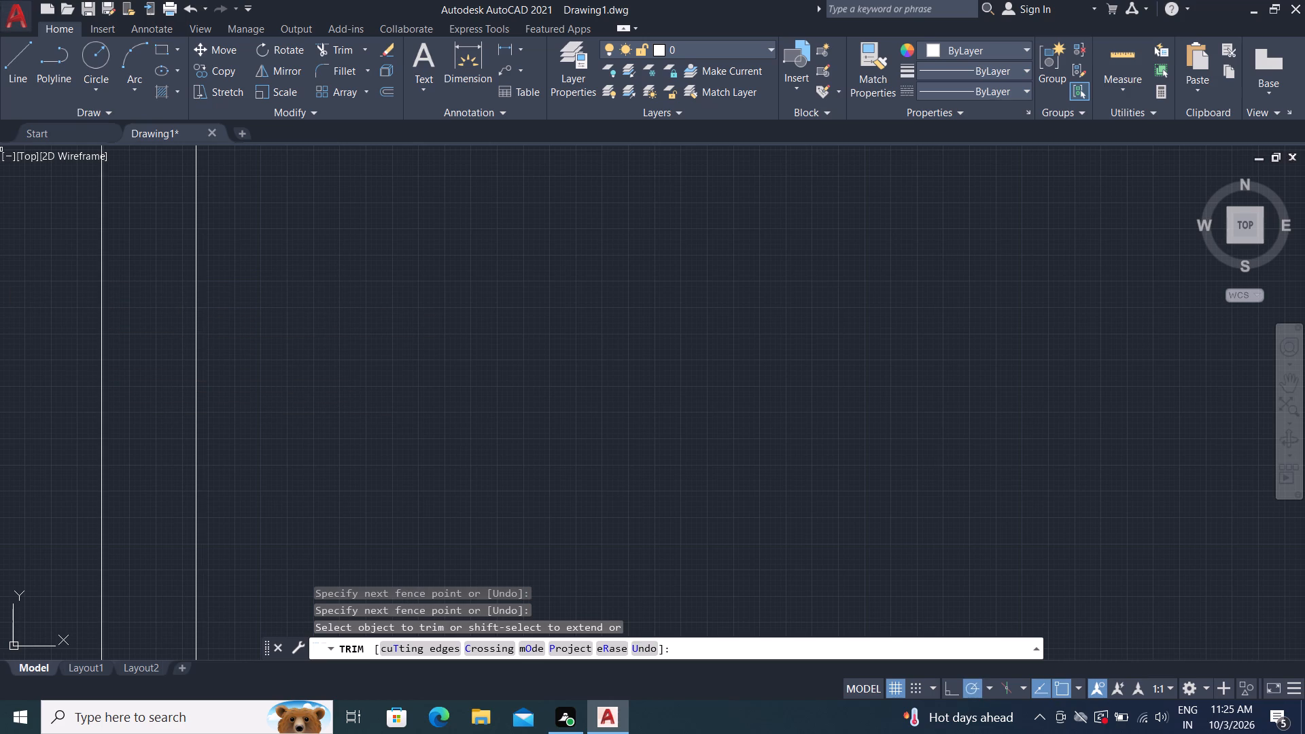
scroll(462, 305, down, 2)
scroll(376, 162, down, 1)
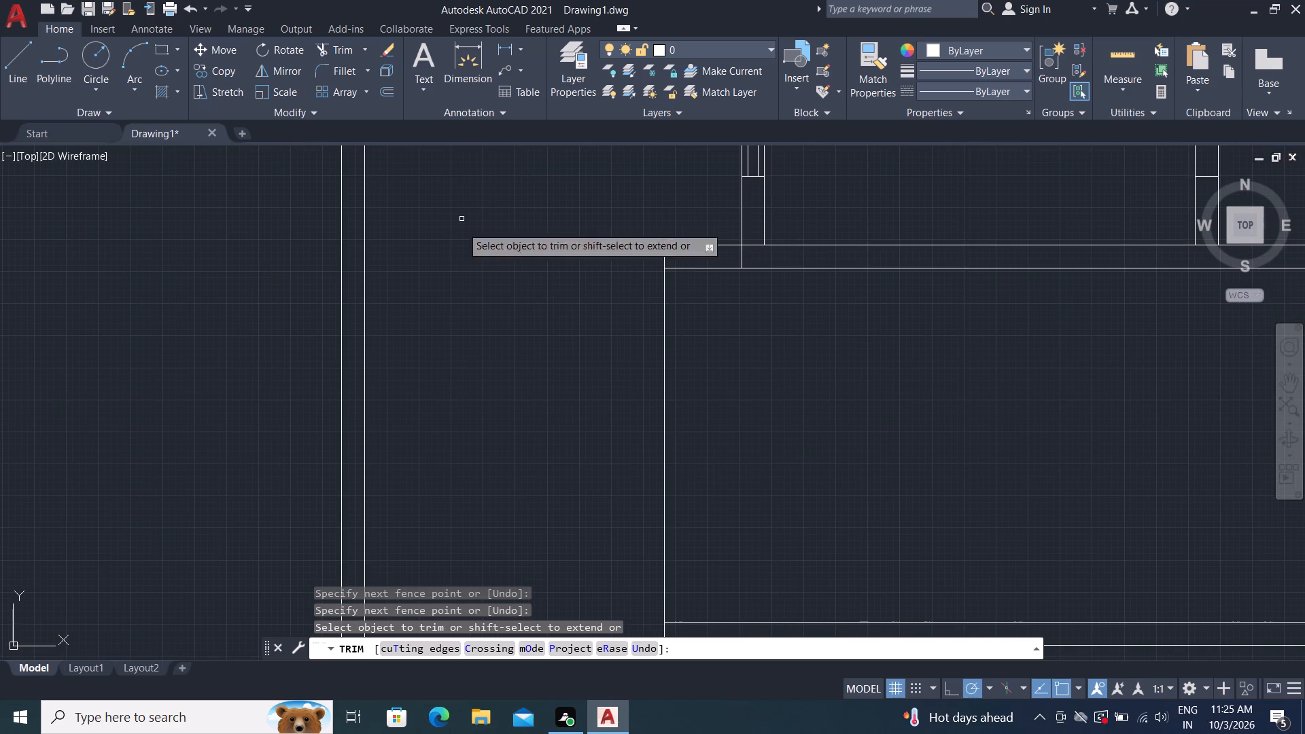
Trim both horizontal walls between the plan's right wall and the vertical line offset from it.
middle_drag(516, 364, 65, 283)
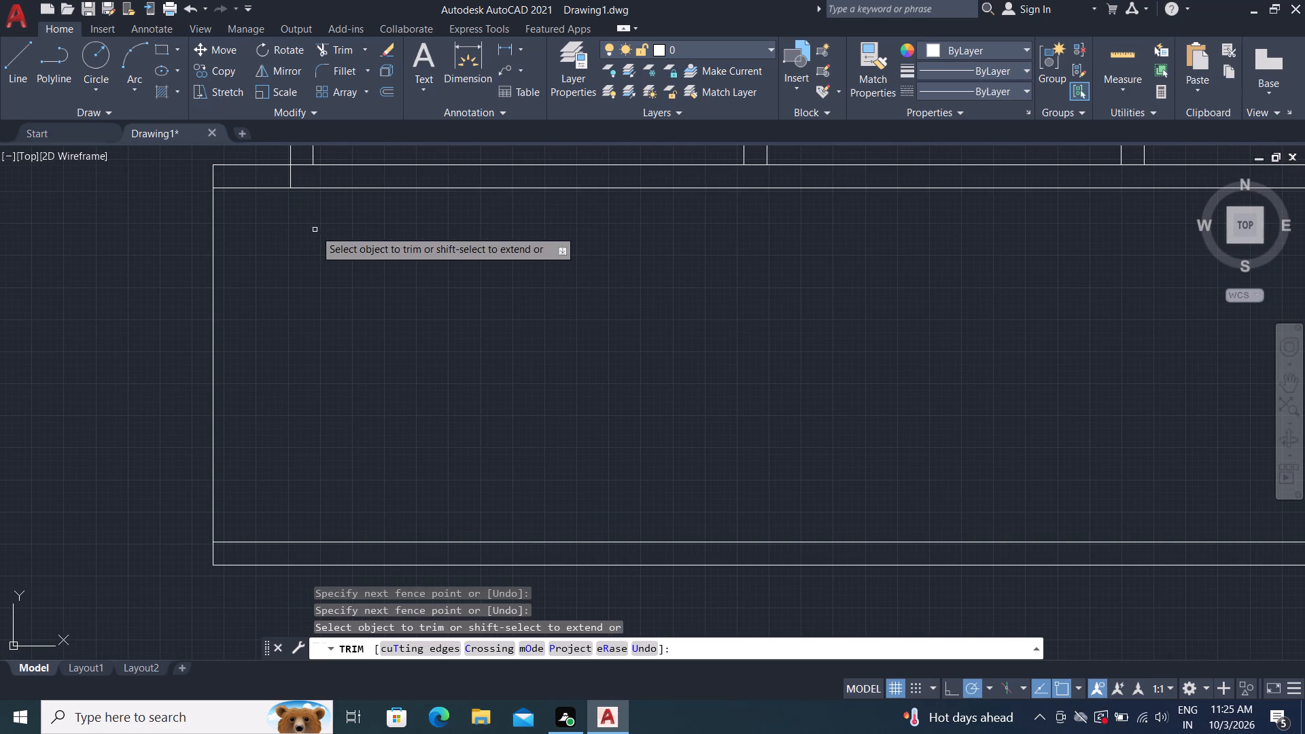
middle_drag(471, 334, 306, 343)
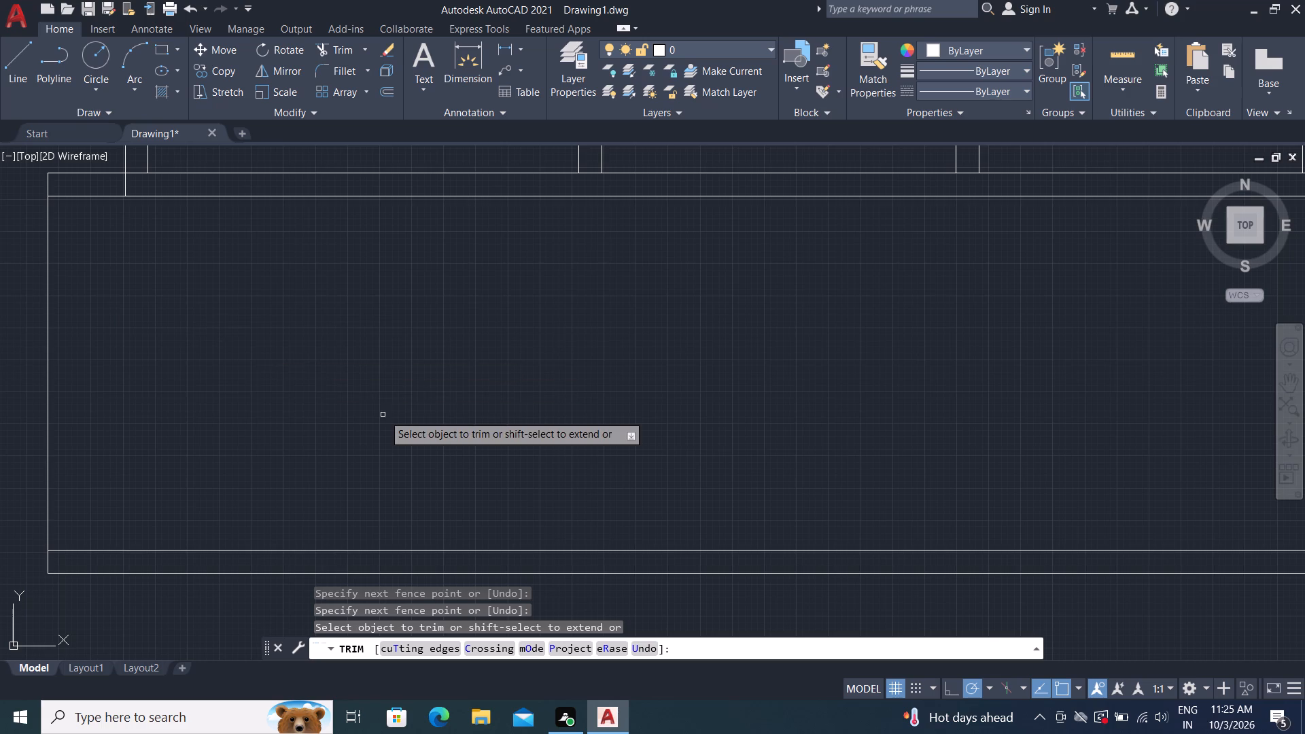
scroll(386, 415, down, 2)
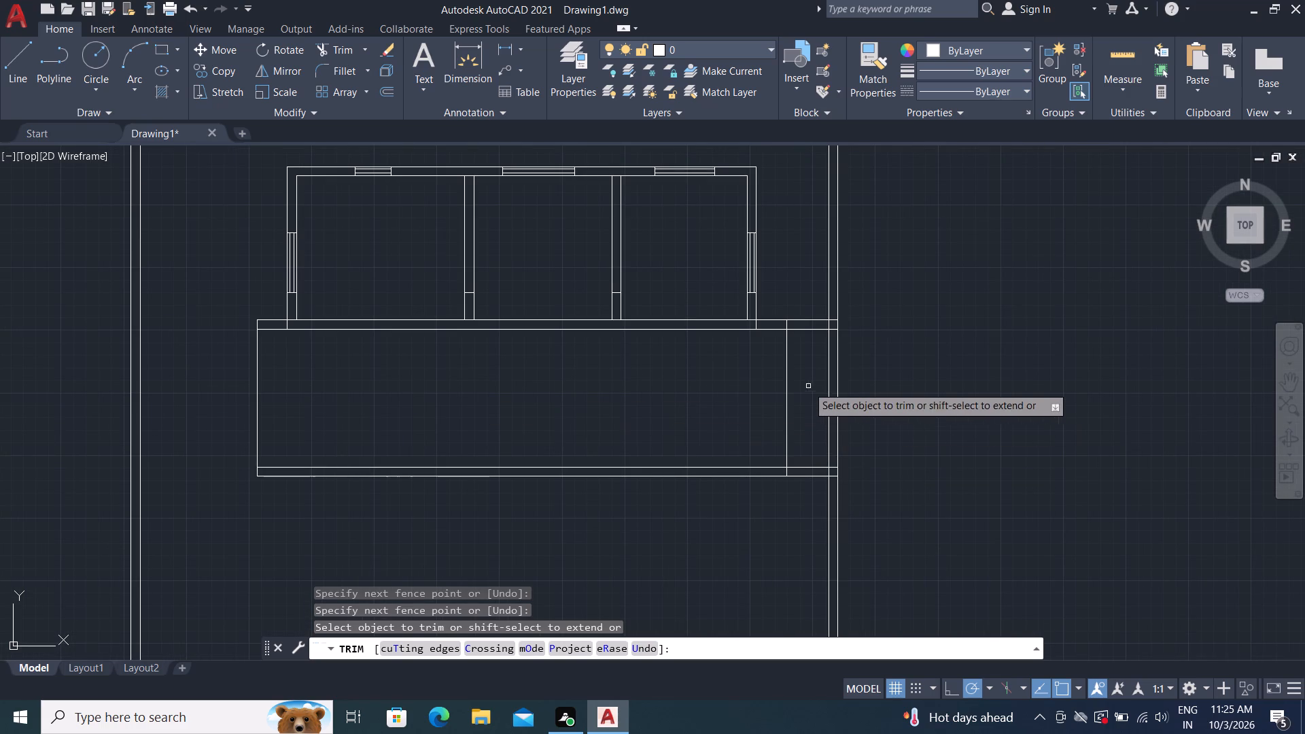
middle_drag(789, 399, 547, 364)
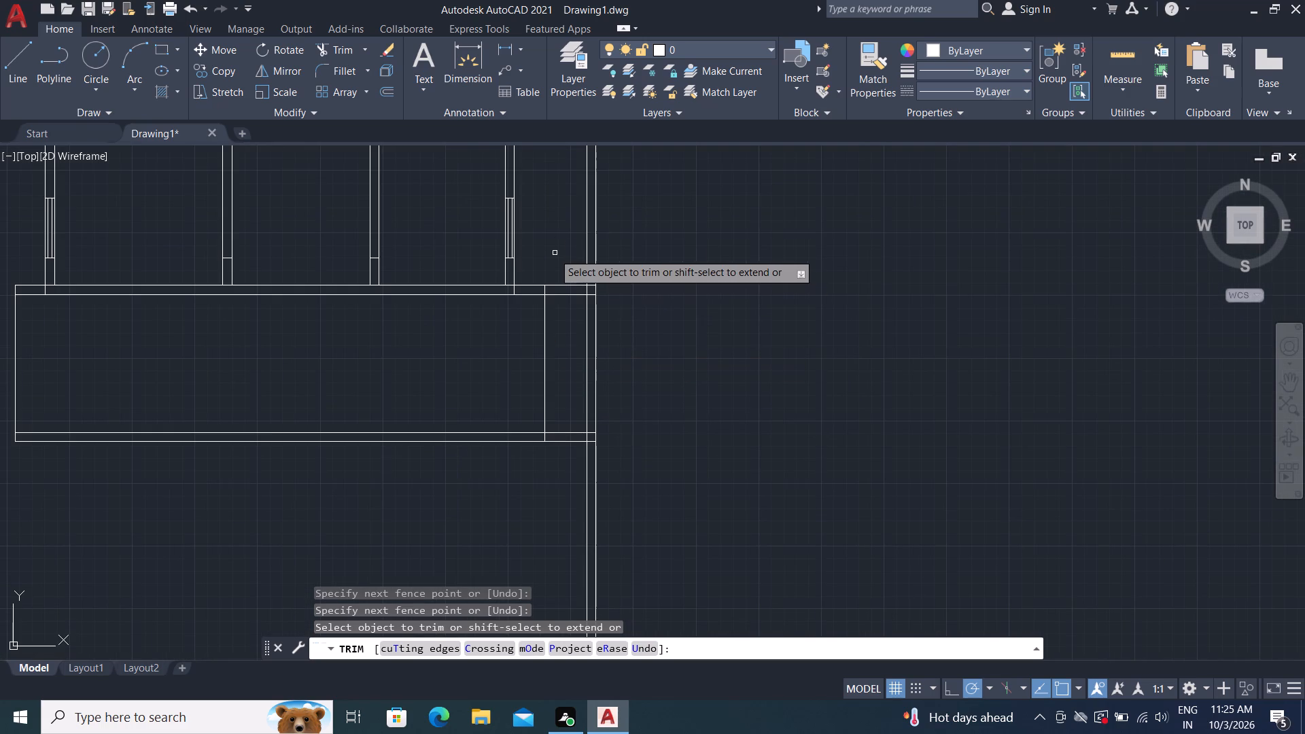
click(558, 226)
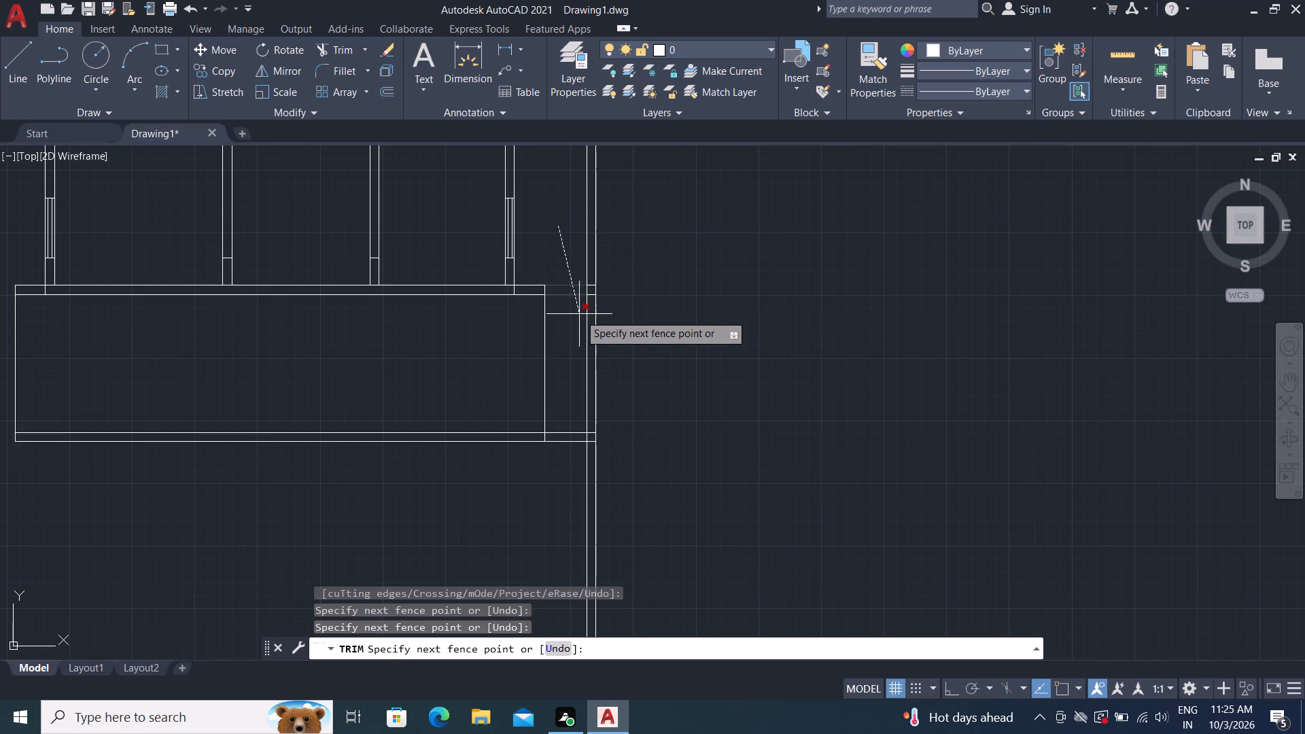
click(570, 455)
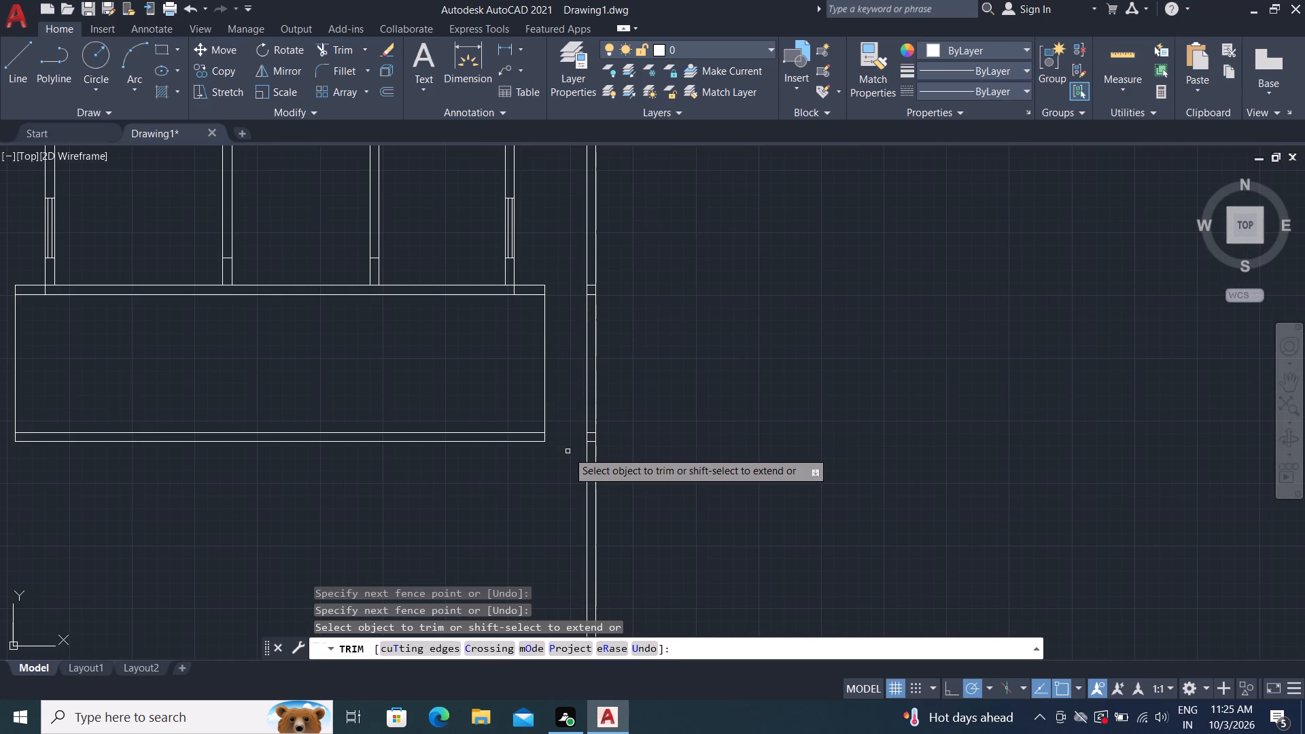
Trim the leftover horizontal line pieces inside the plan's right wall at both former wall crossings.
scroll(587, 450, up, 5)
drag(548, 228, 598, 309)
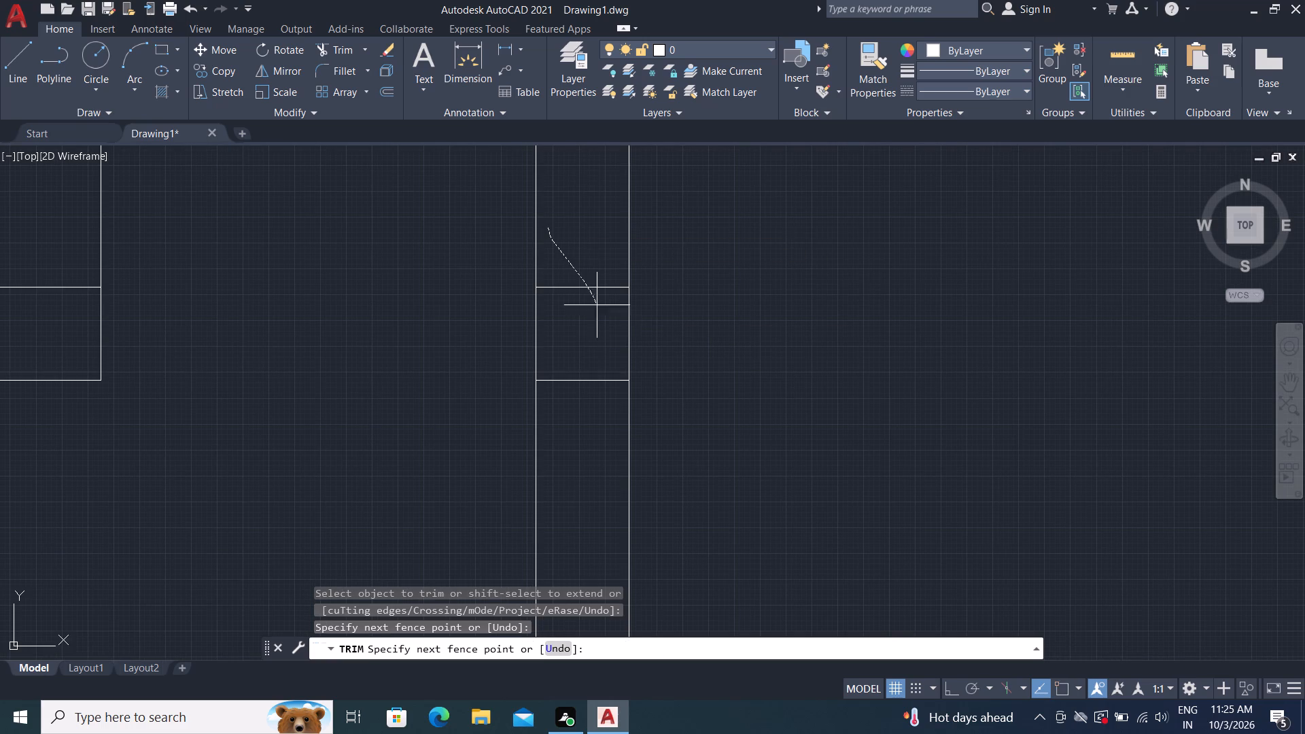
drag(598, 309, 598, 432)
scroll(481, 387, down, 3)
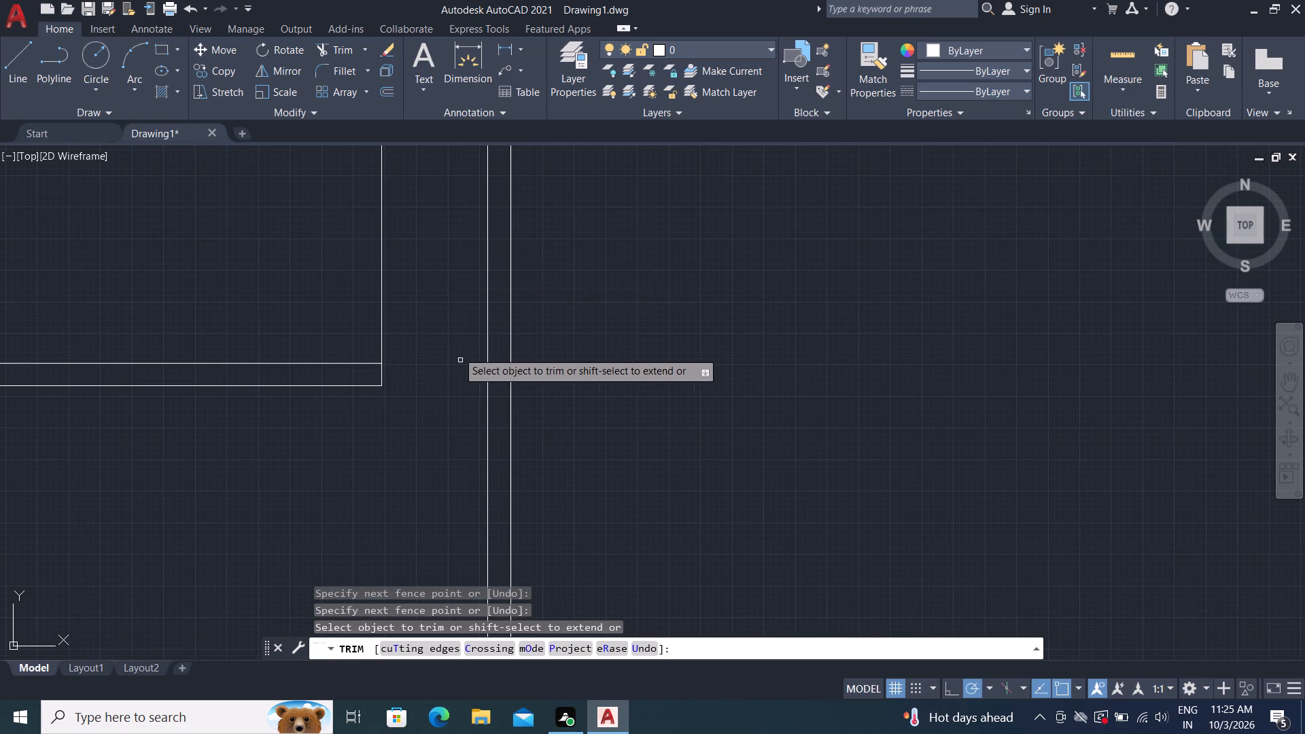
middle_drag(438, 260, 502, 564)
scroll(570, 325, up, 3)
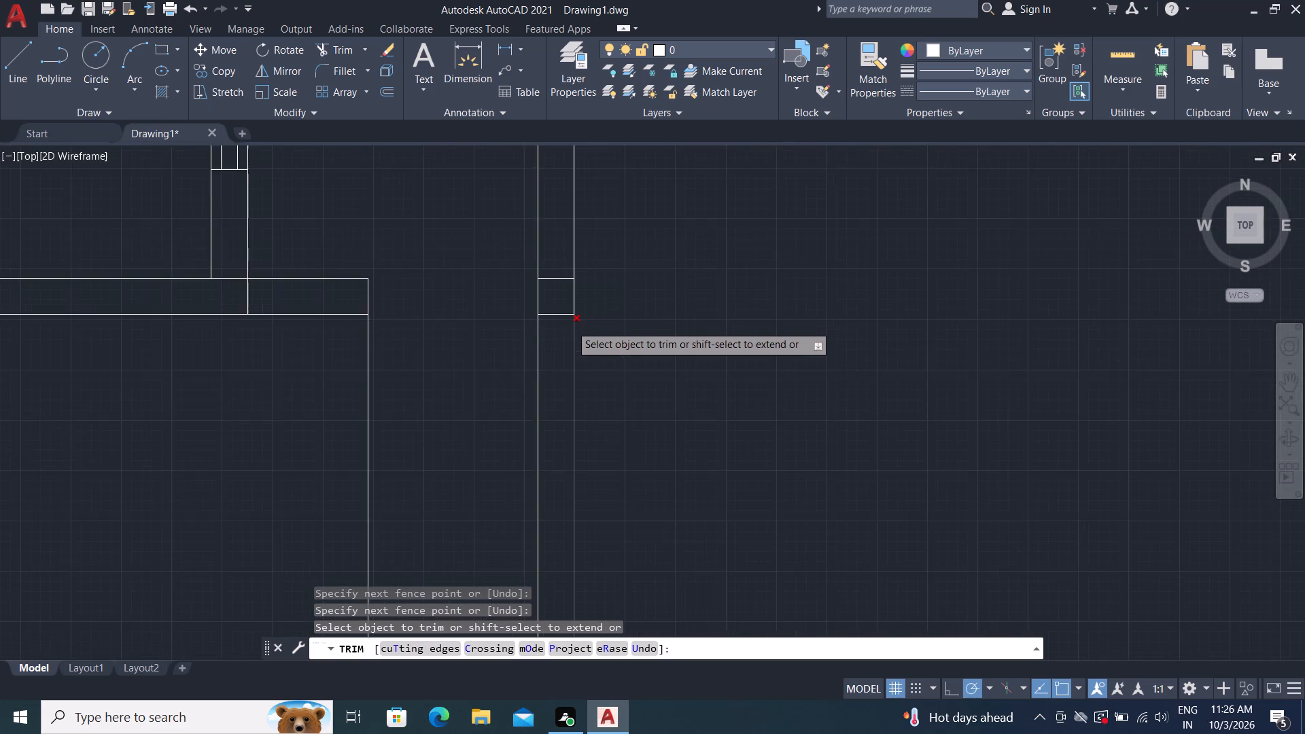
click(521, 167)
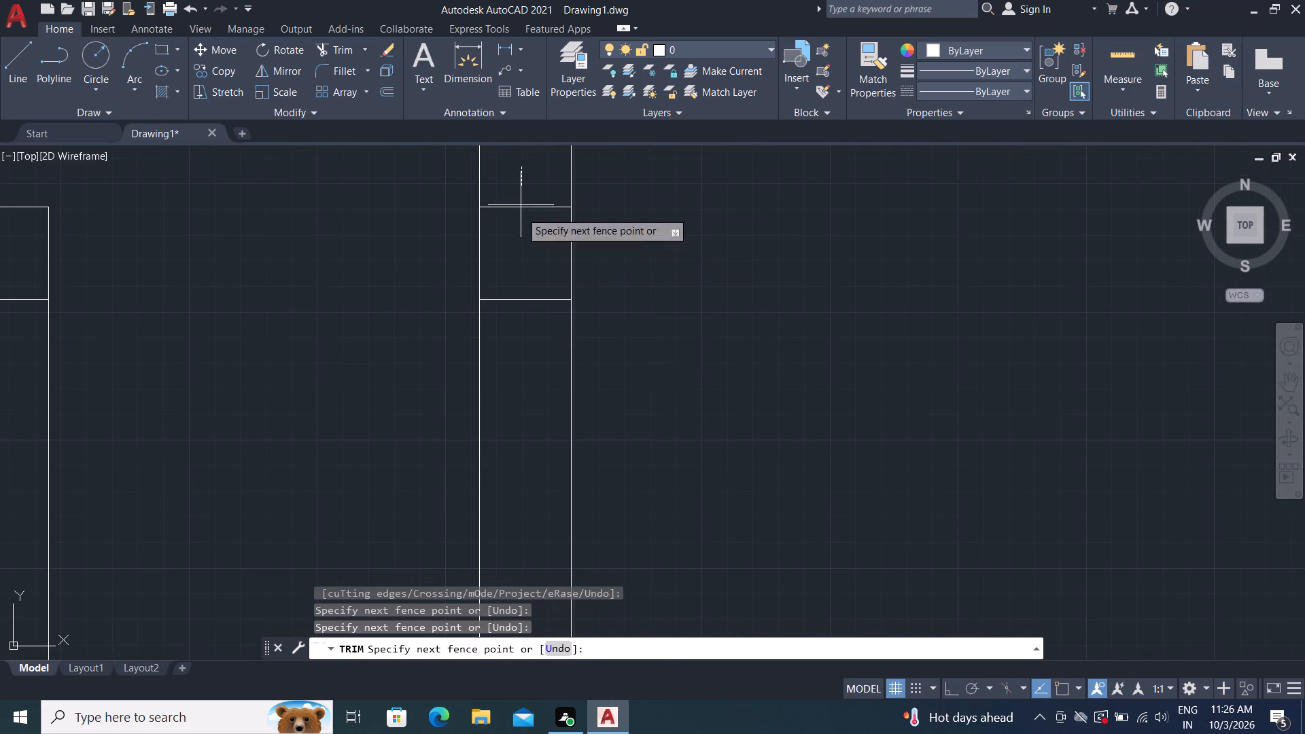
click(522, 320)
scroll(355, 319, down, 4)
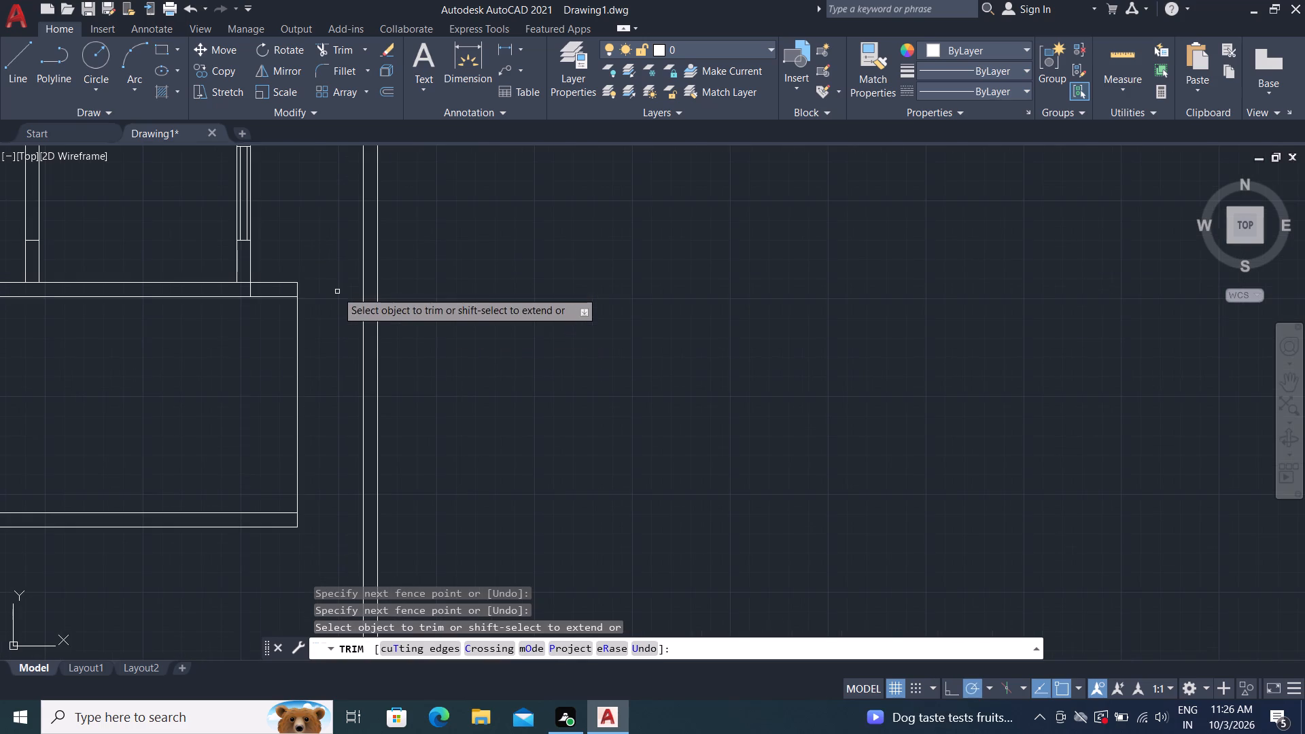
Trim the vertical line stub inside the upper horizontal wall, directly beneath the middle block's right side wall.
click(251, 289)
scroll(563, 367, down, 2)
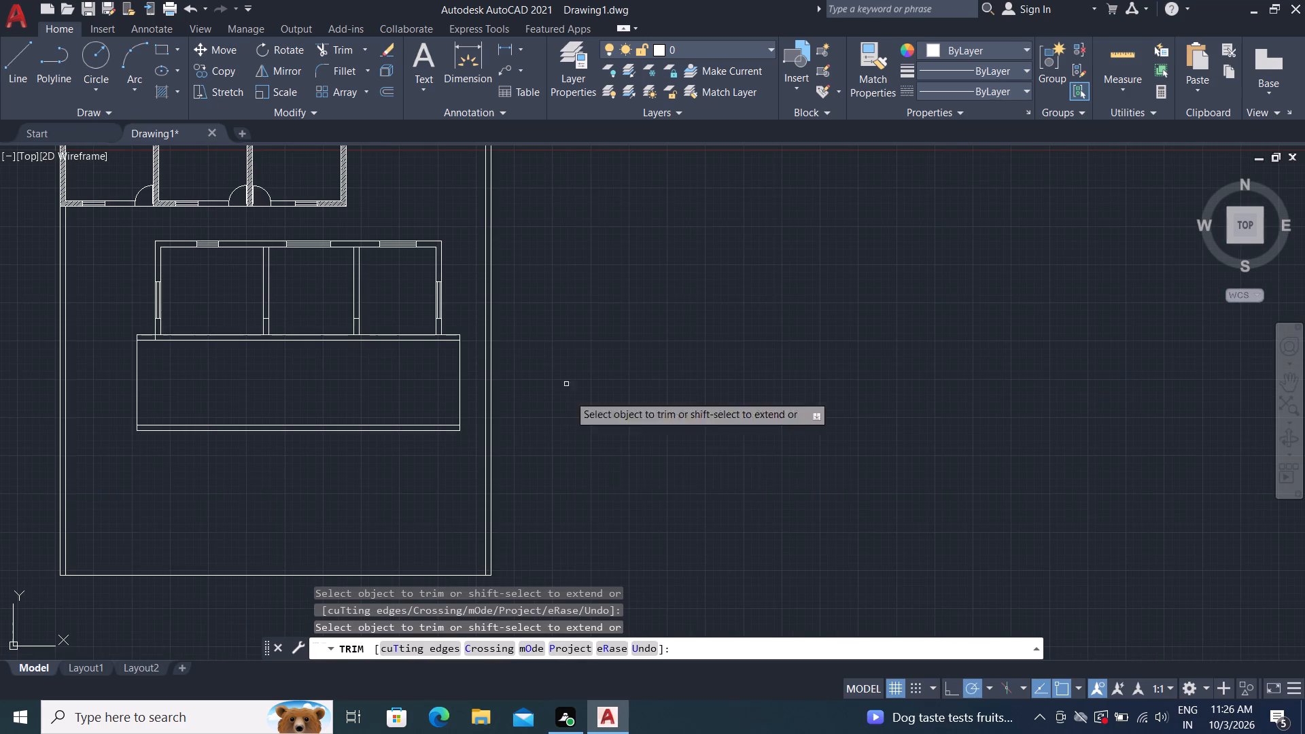
middle_drag(603, 459, 716, 335)
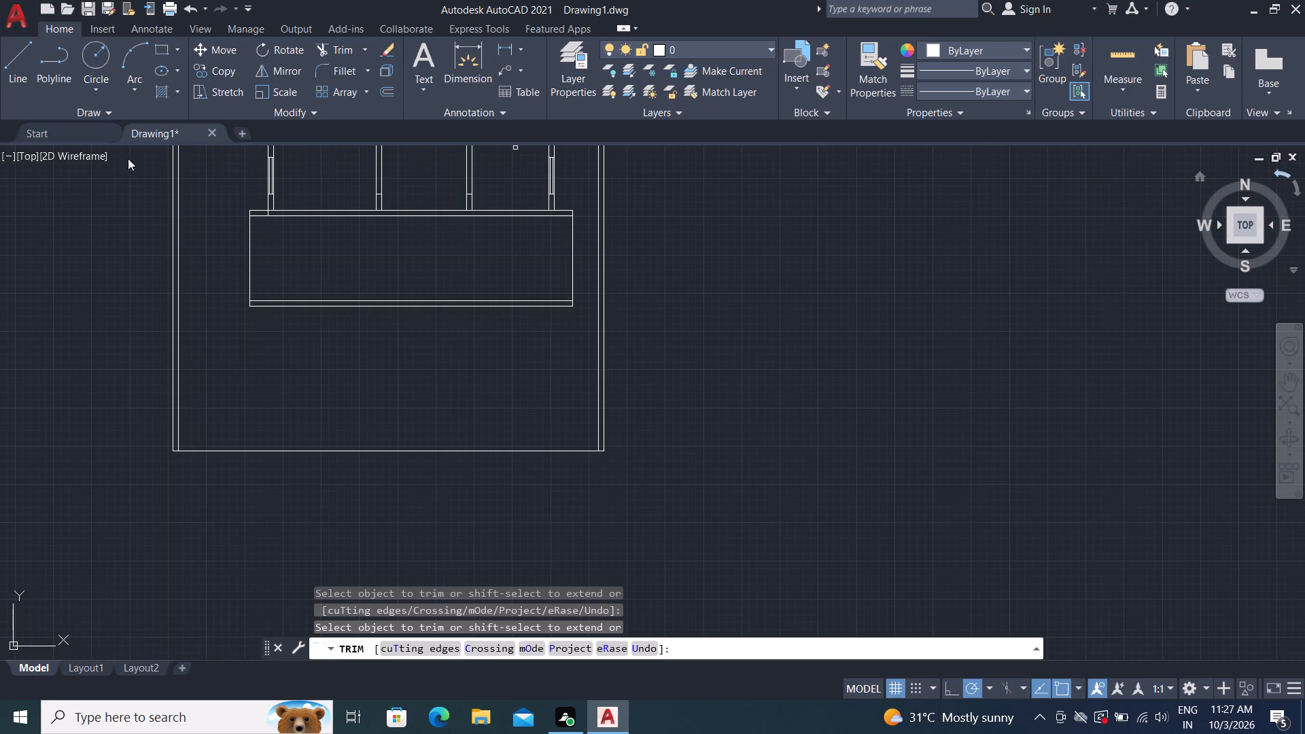
scroll(265, 283, up, 1)
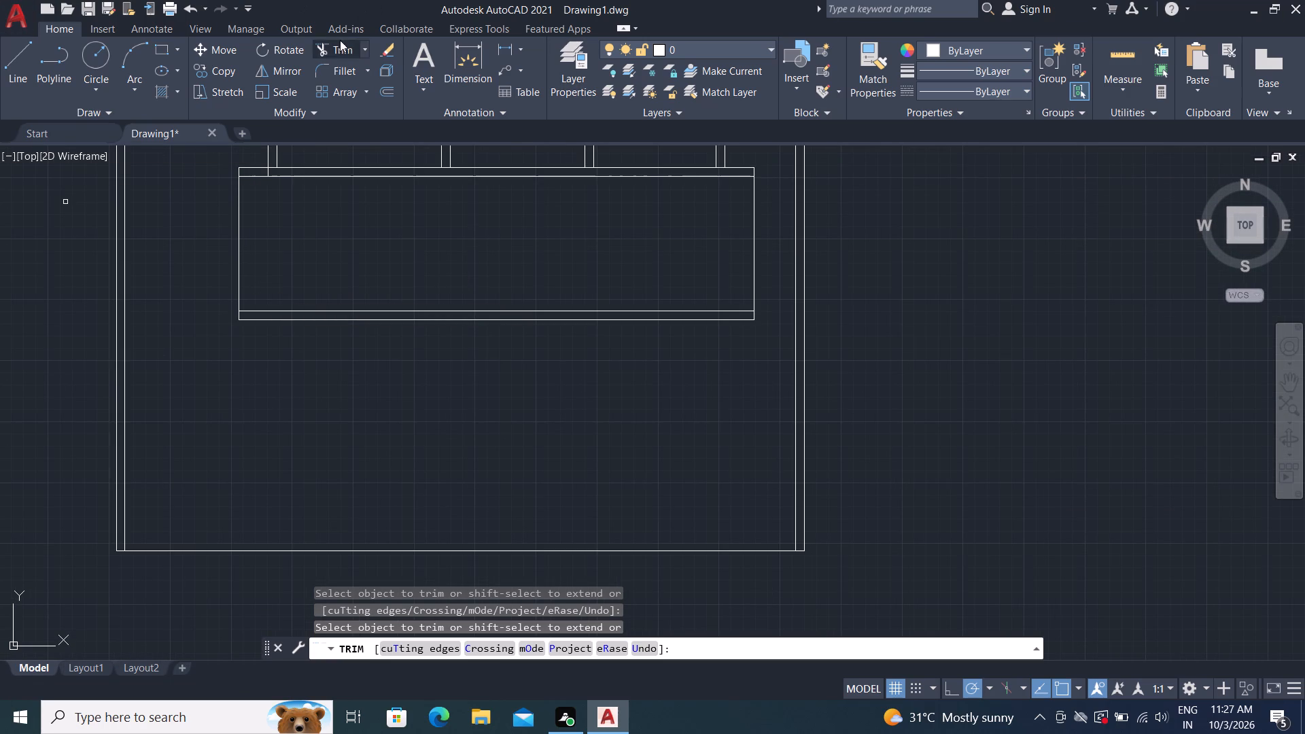
key(Escape)
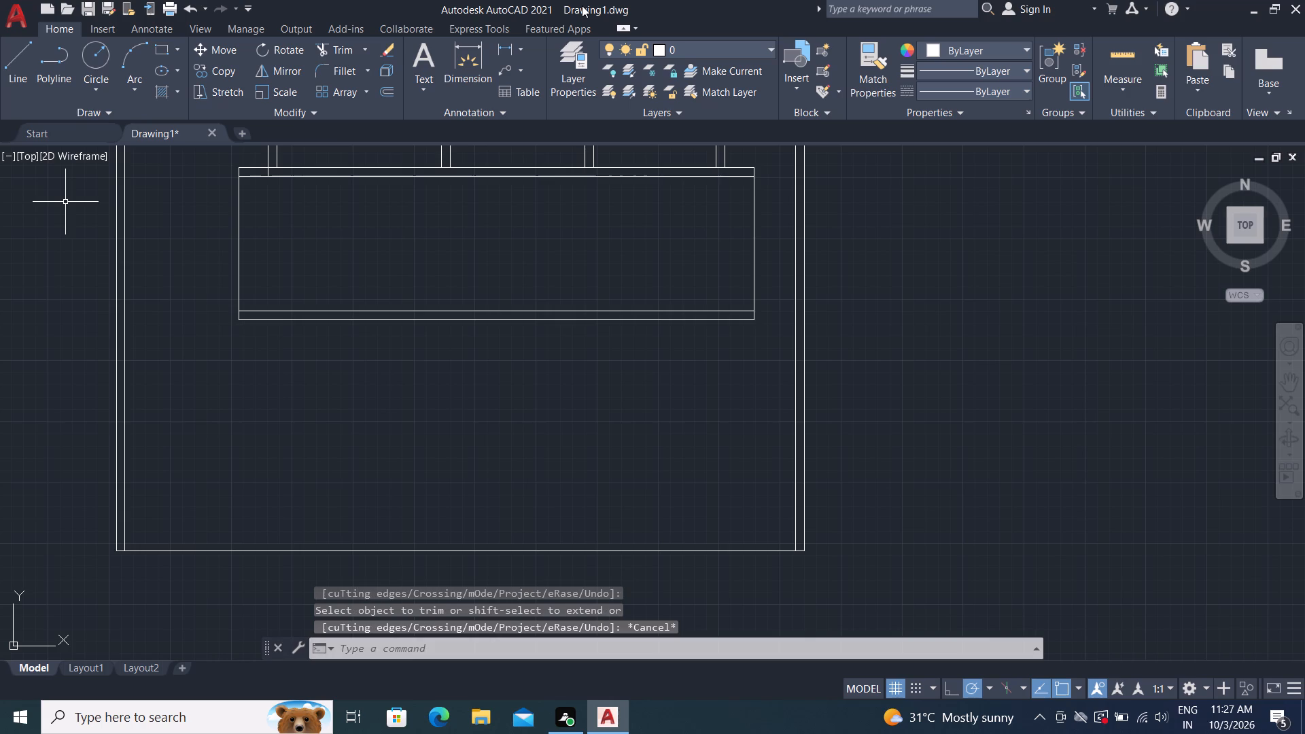
Offset the left and right end lines of the lower room area 9" inward.
text(O 9)
key(shift+quotedbl)
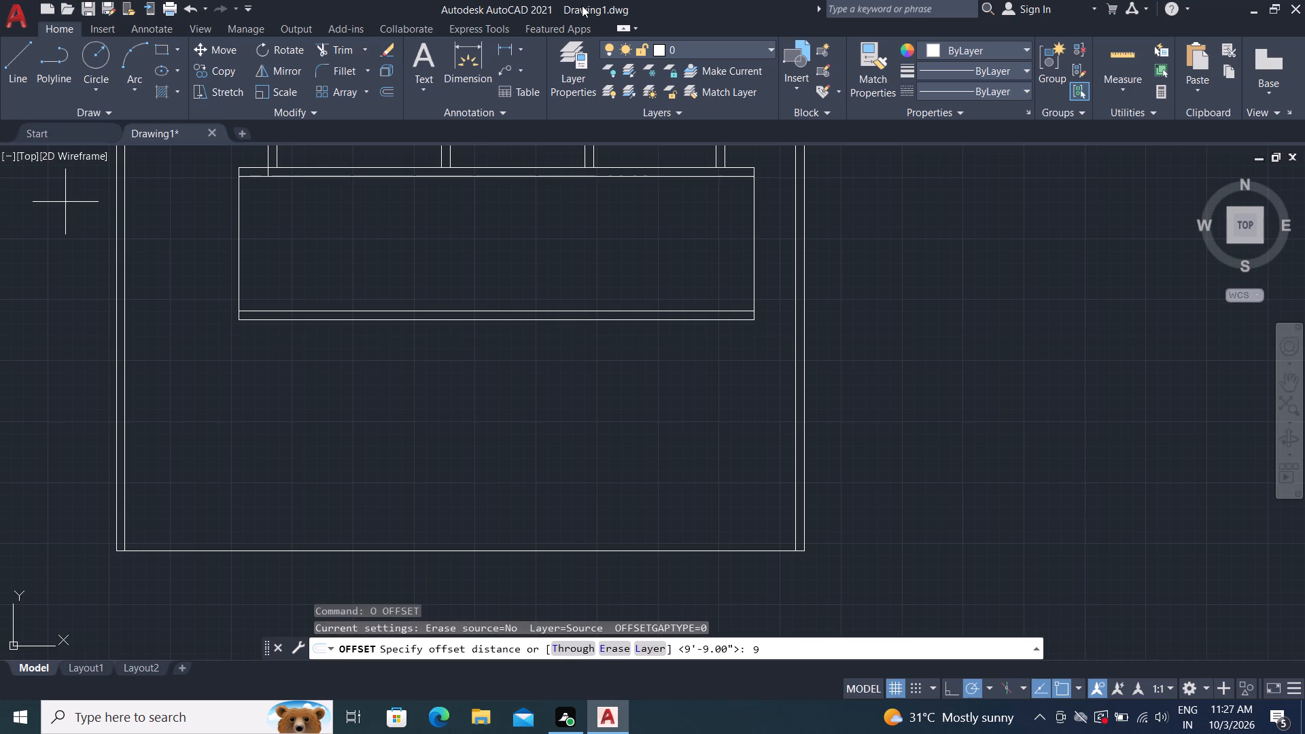
key(Return)
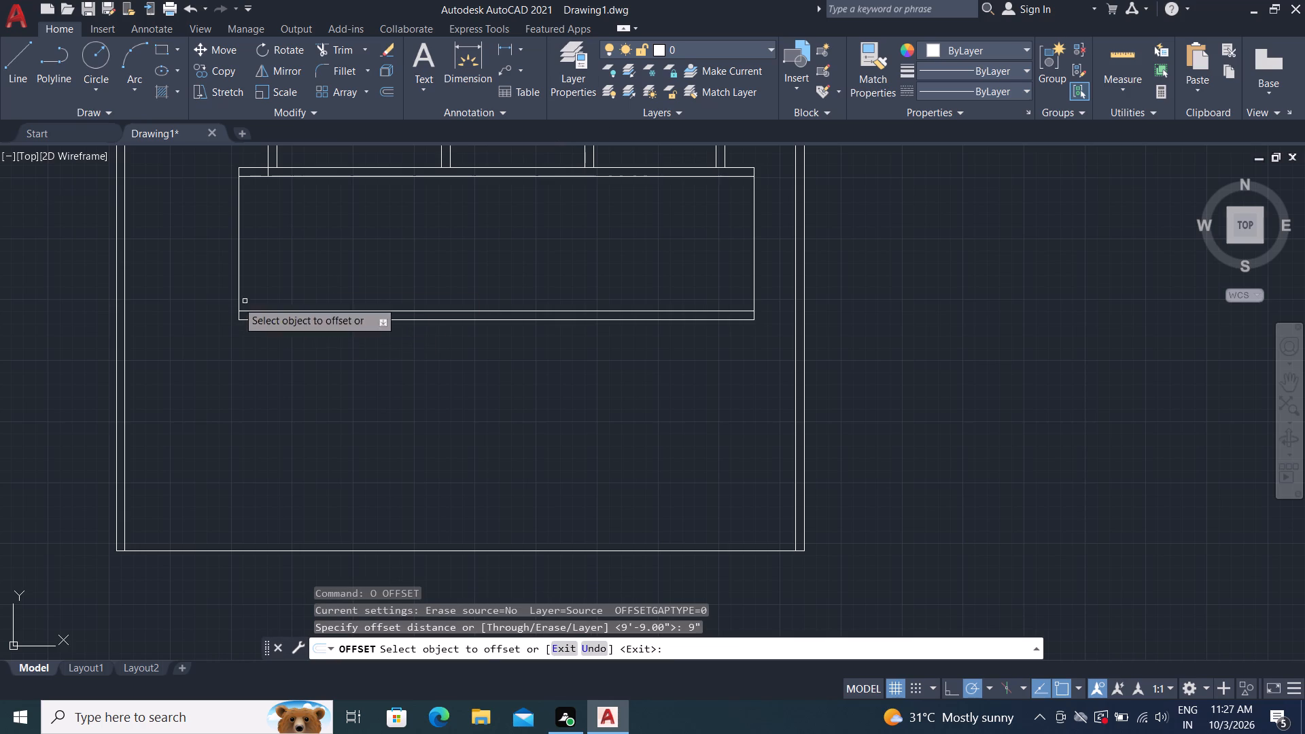
click(239, 264)
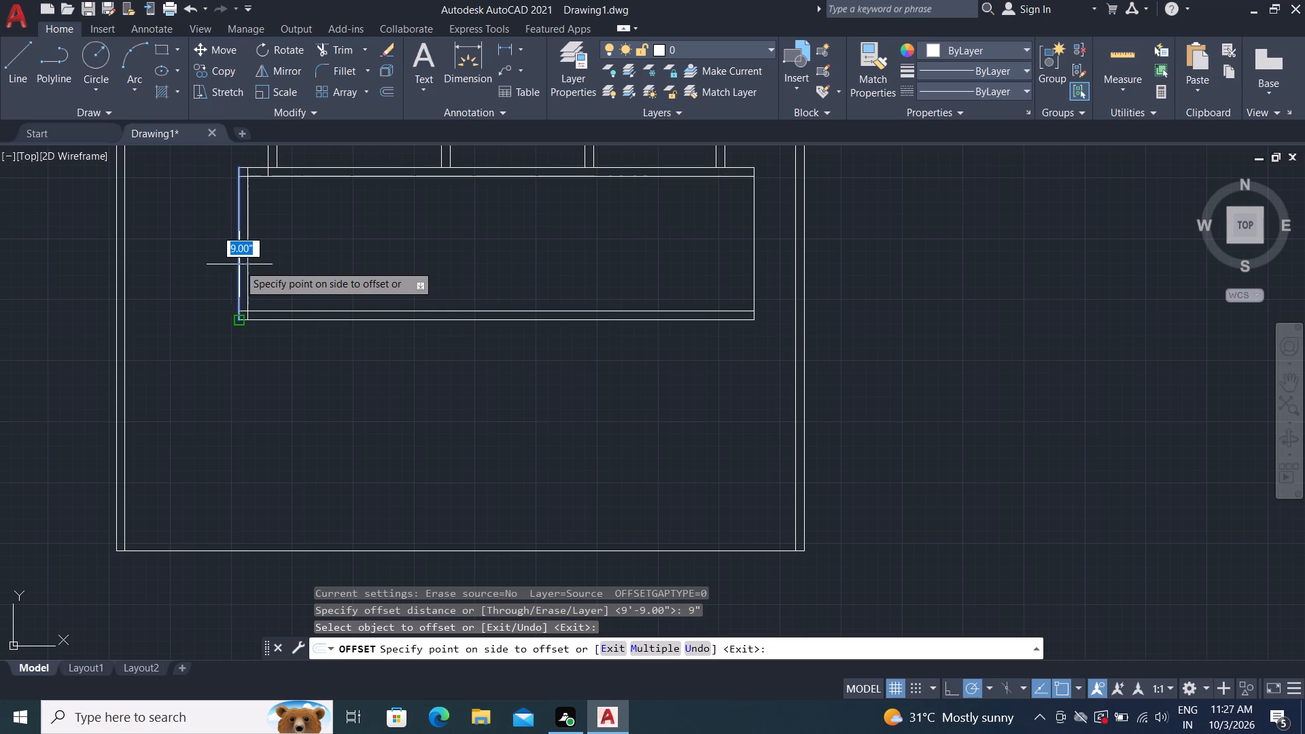
click(284, 286)
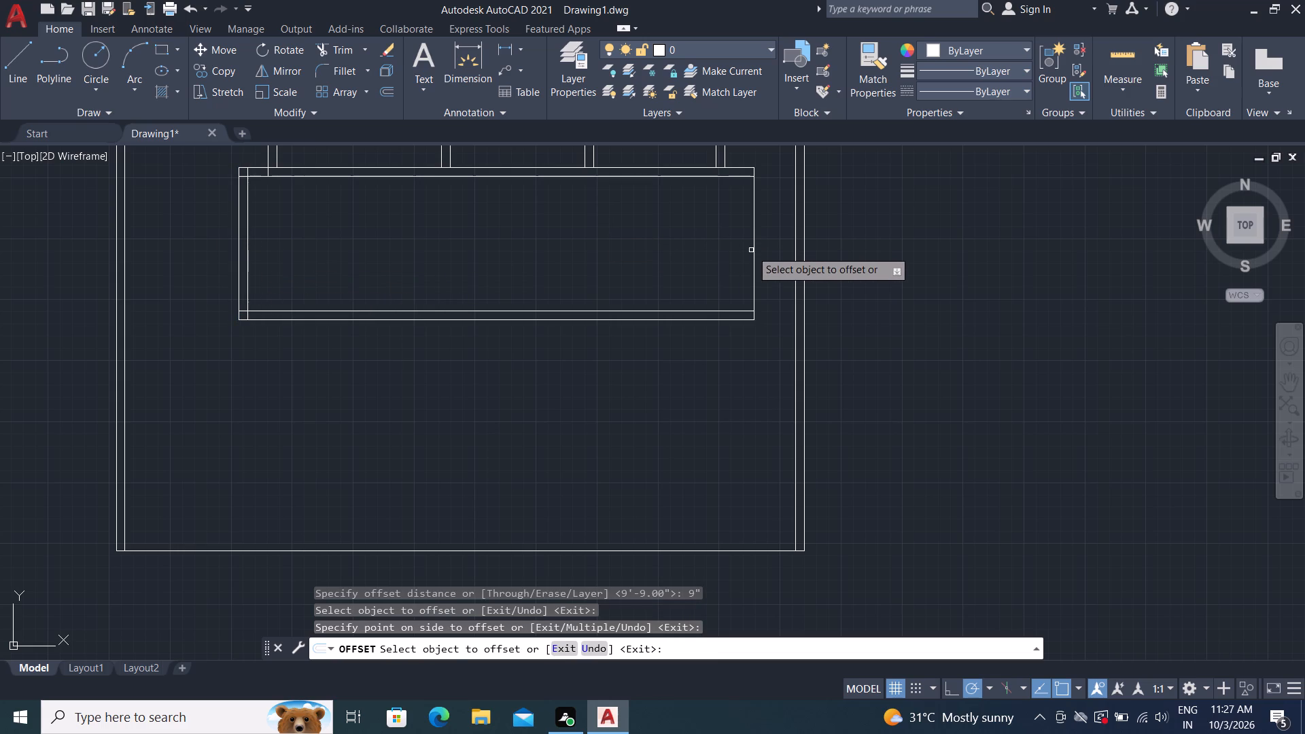
drag(752, 253, 740, 247)
click(726, 245)
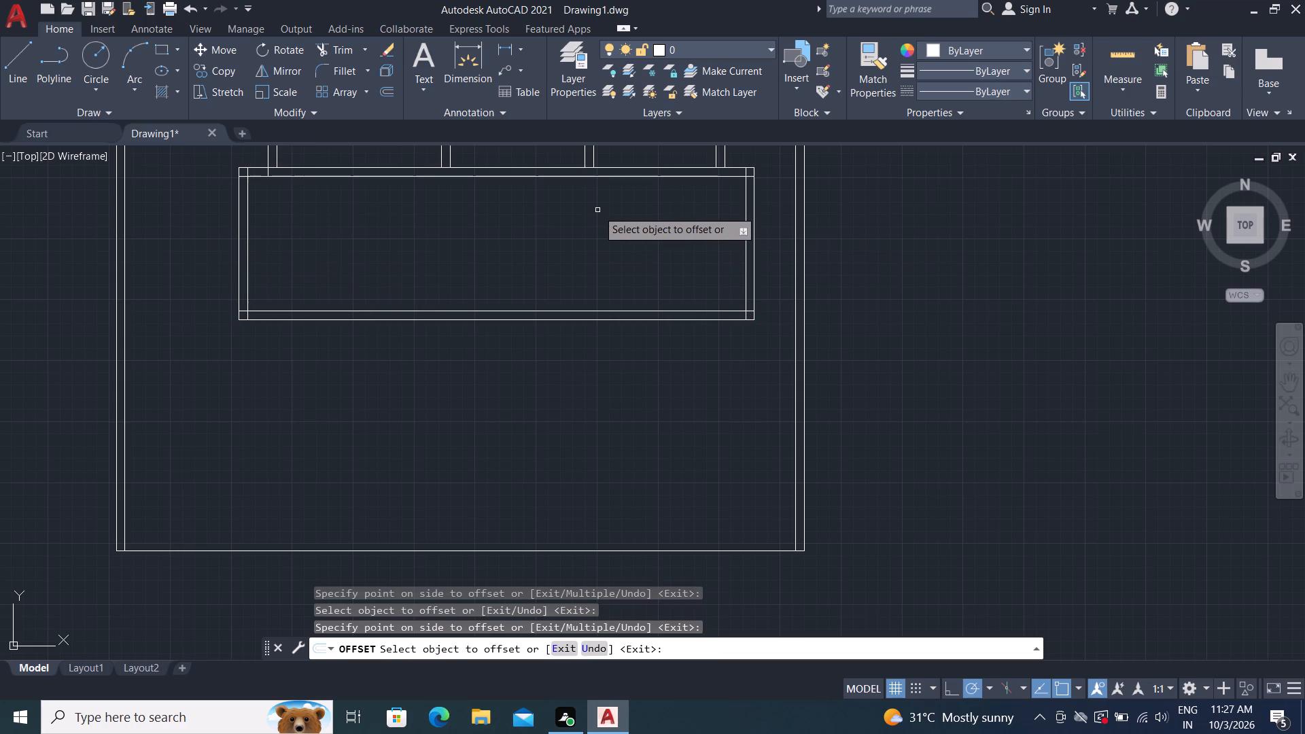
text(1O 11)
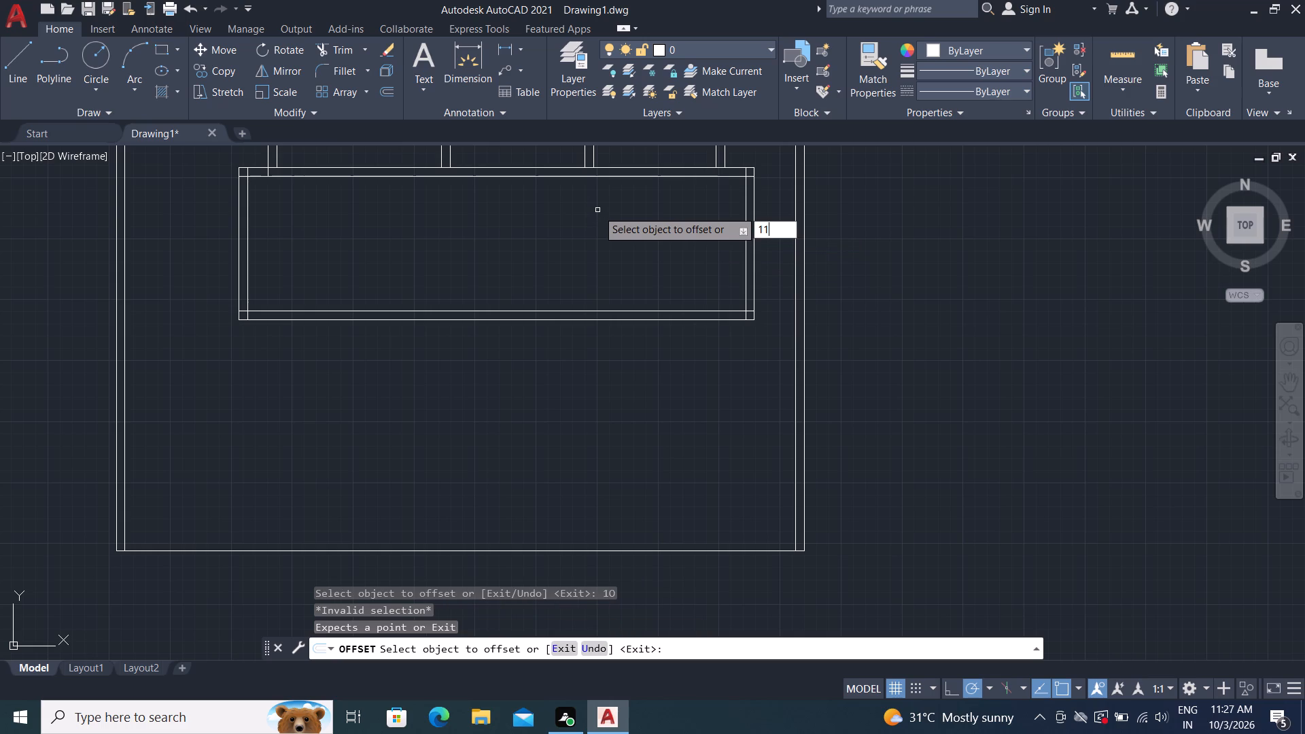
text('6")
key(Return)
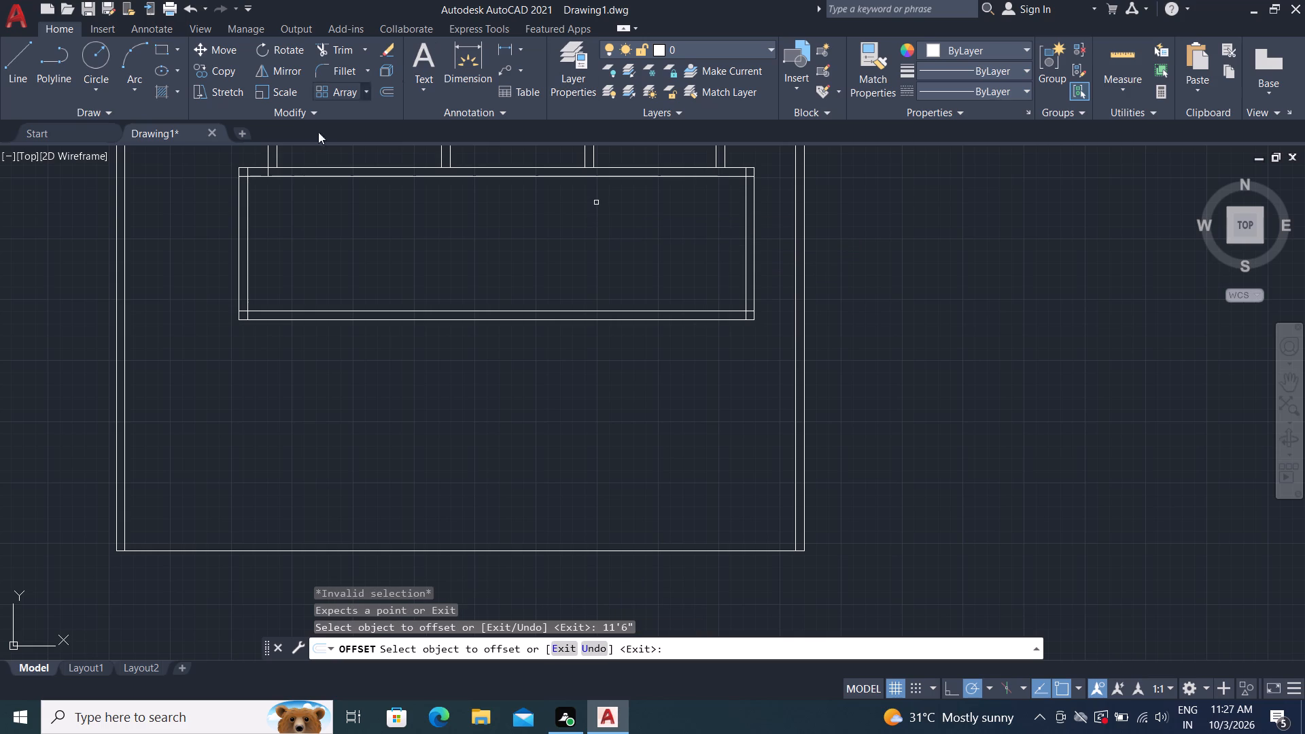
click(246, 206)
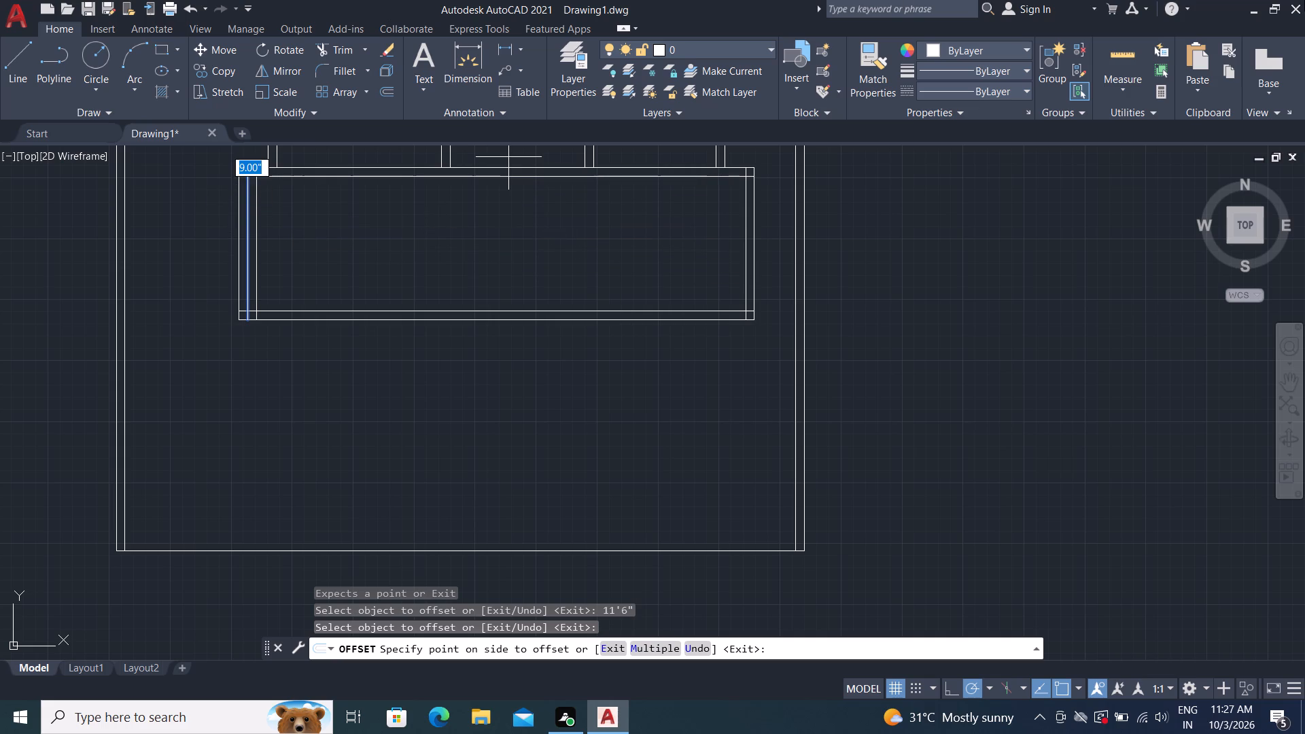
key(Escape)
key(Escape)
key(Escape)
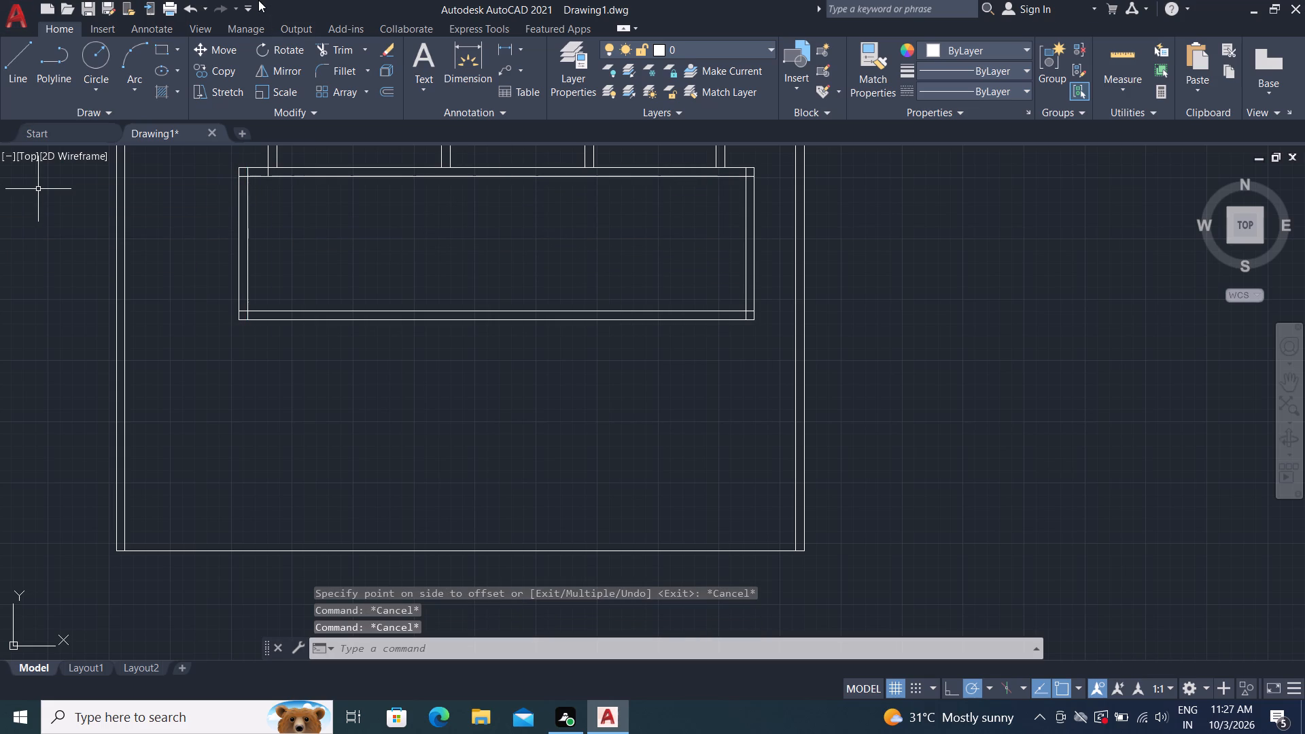
Offset the inner lines of the lower room area's left and right walls 11'6" inward.
key(o)
key(space)
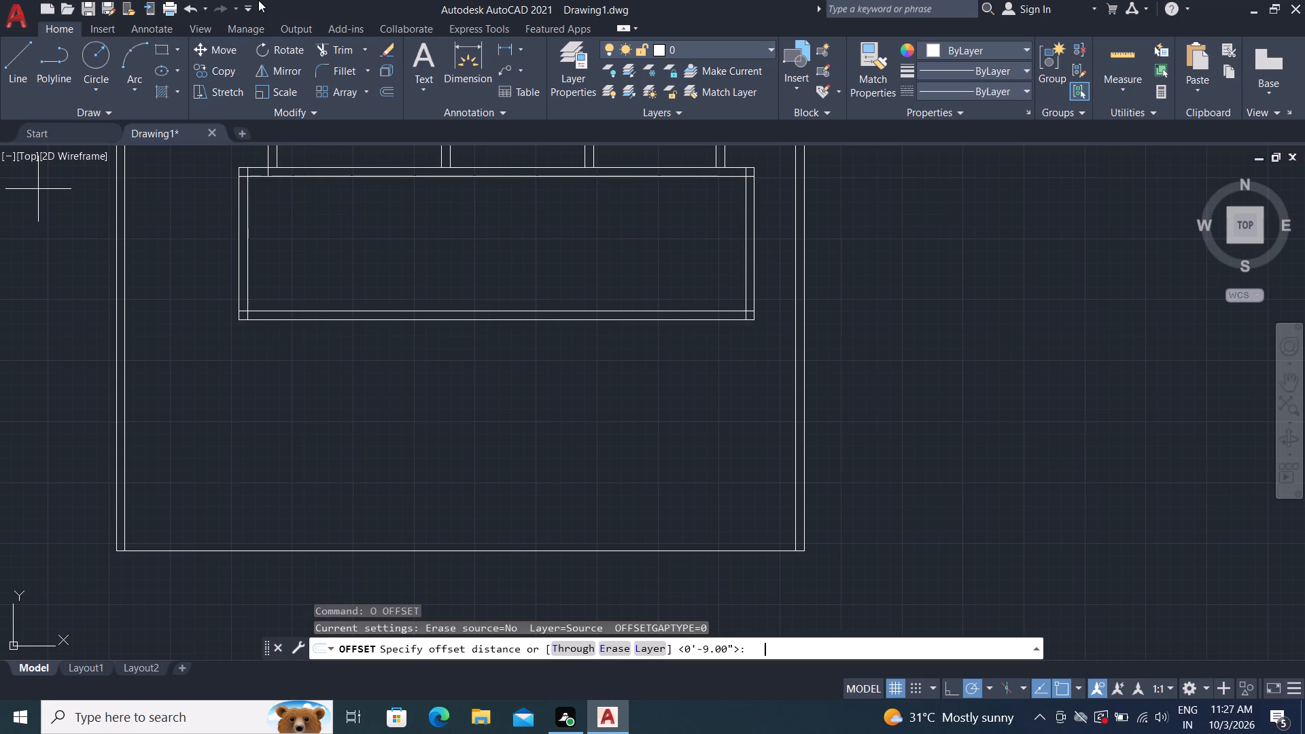
text(11)
key(apostrophe)
text(6")
key(Return)
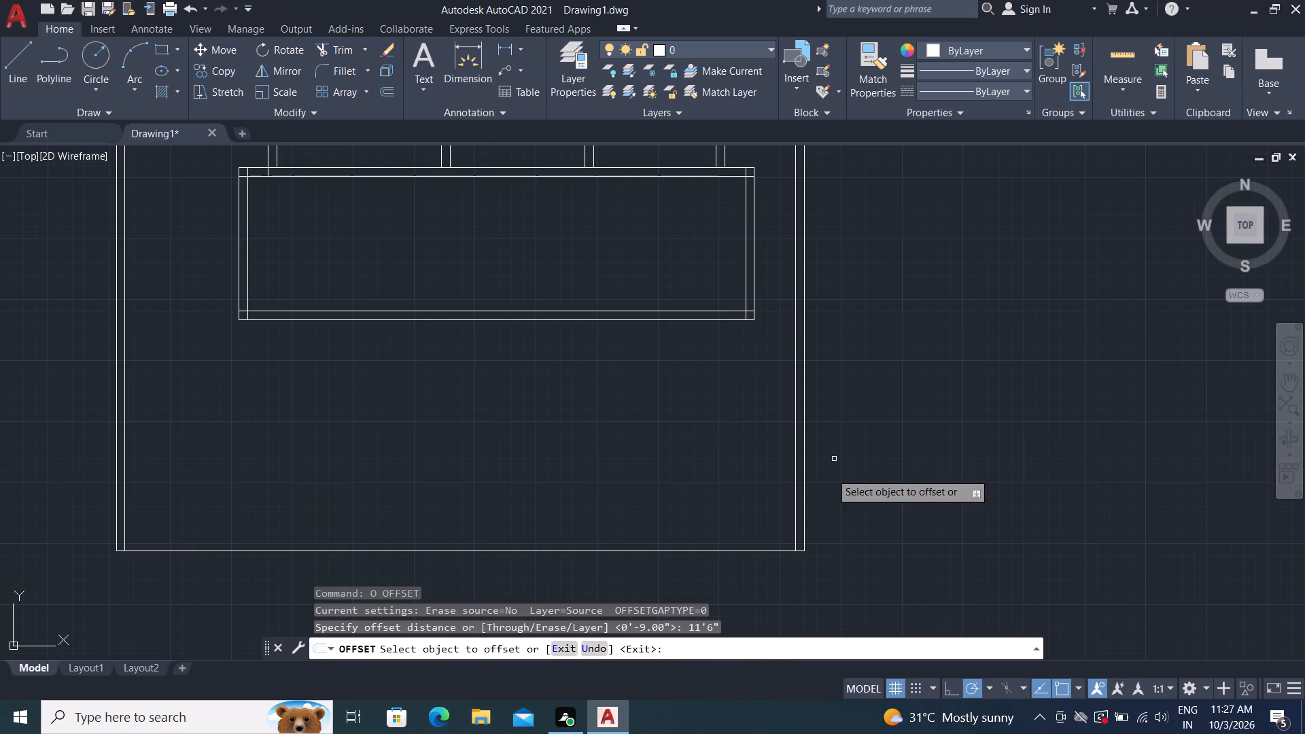
click(247, 251)
click(480, 266)
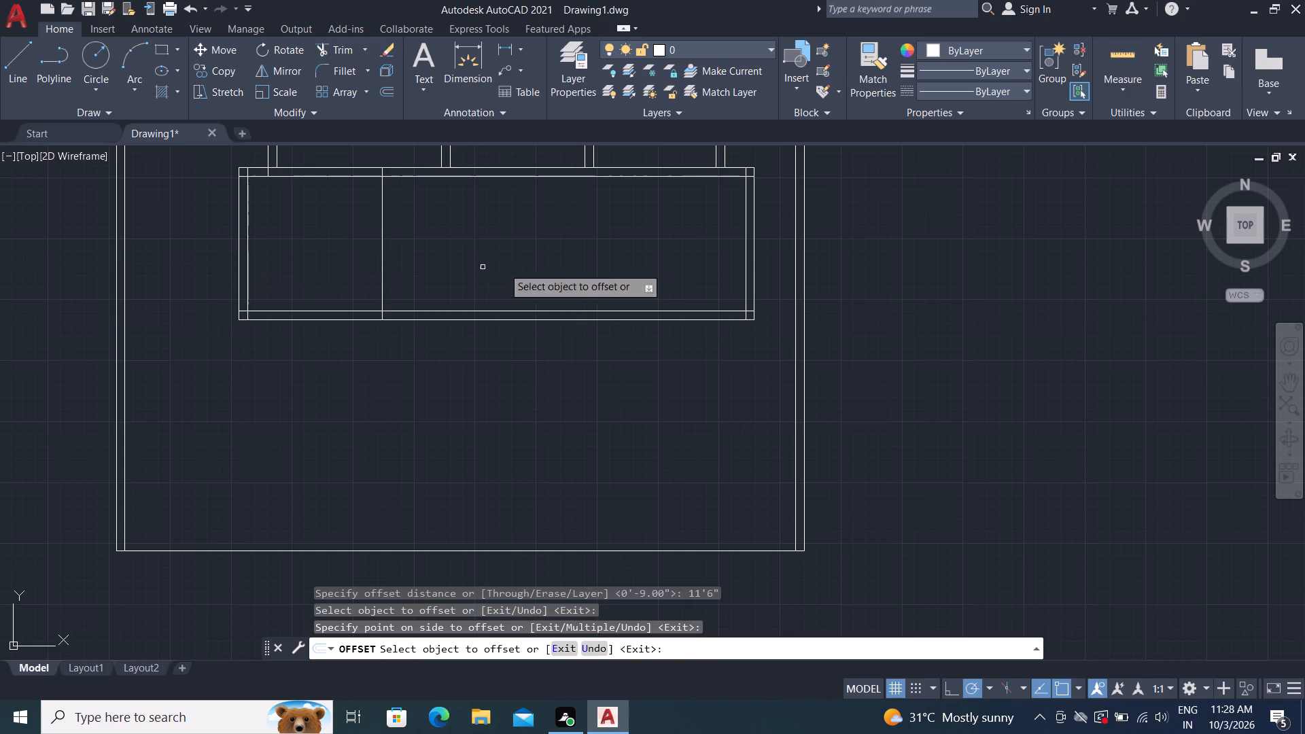
click(746, 289)
click(351, 245)
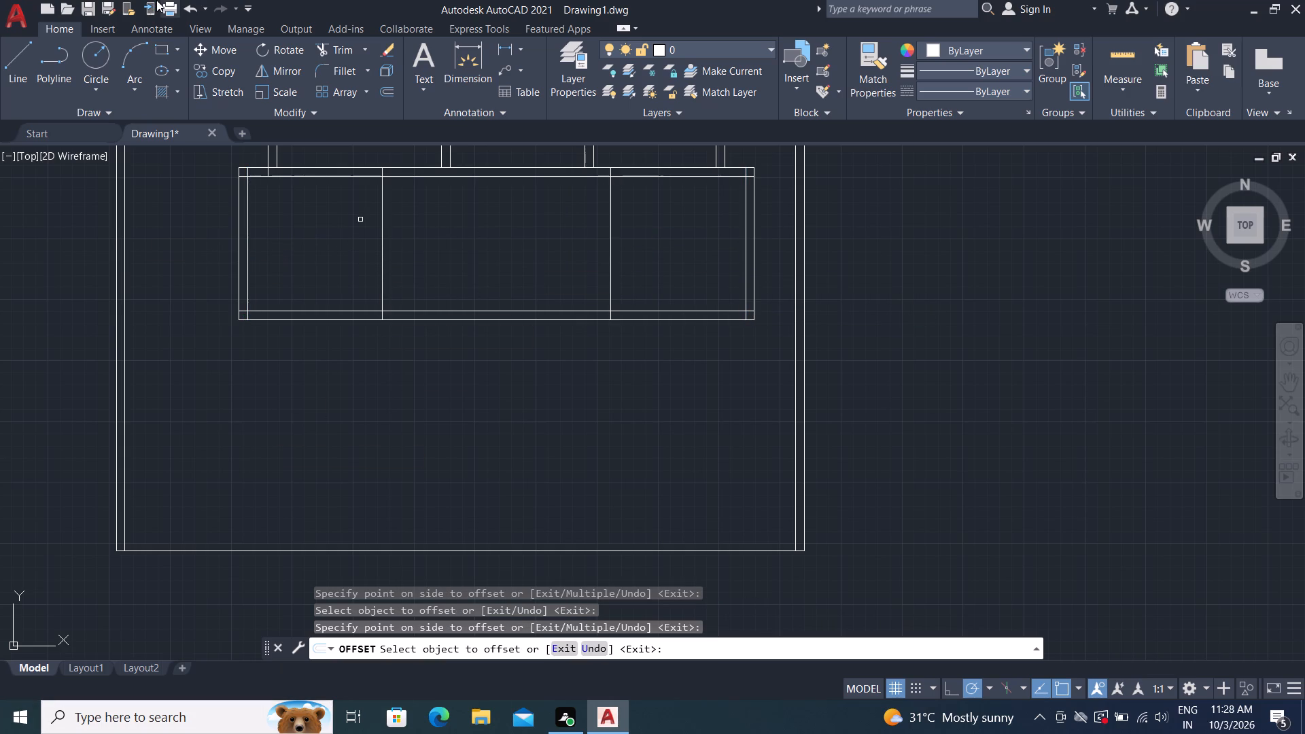
key(Escape)
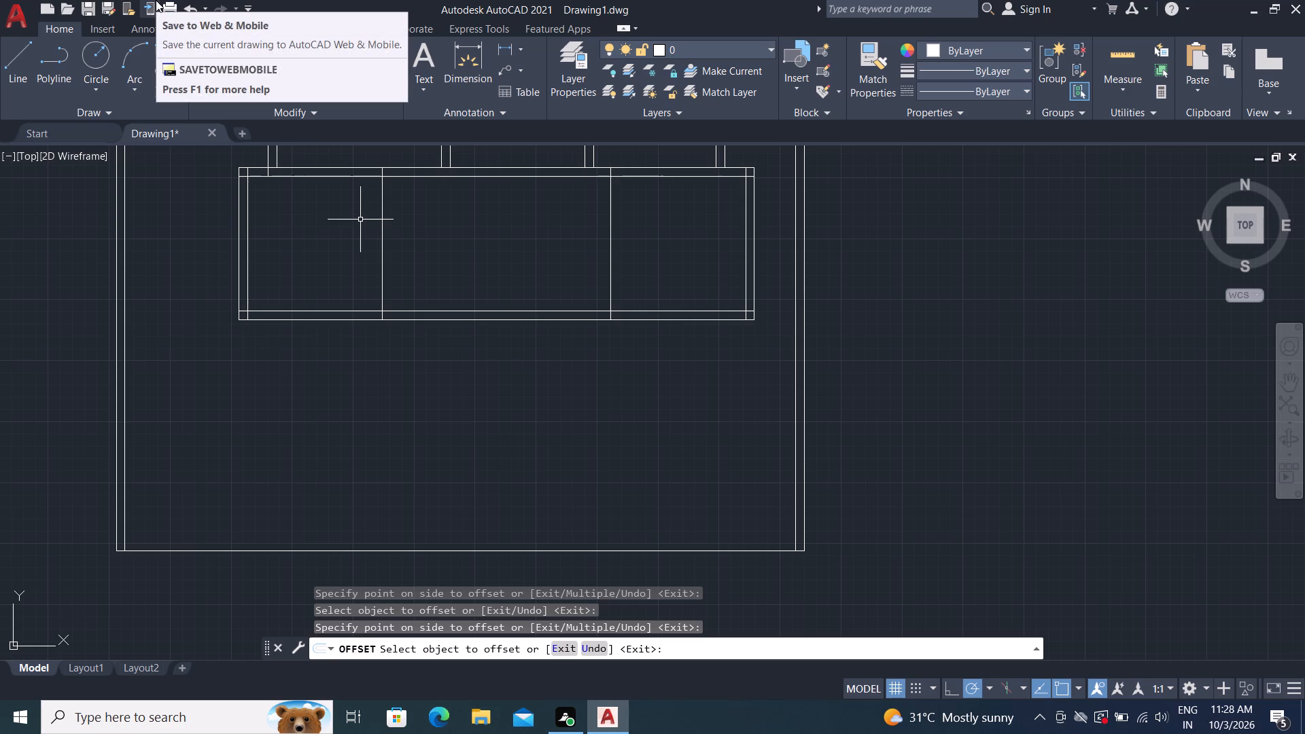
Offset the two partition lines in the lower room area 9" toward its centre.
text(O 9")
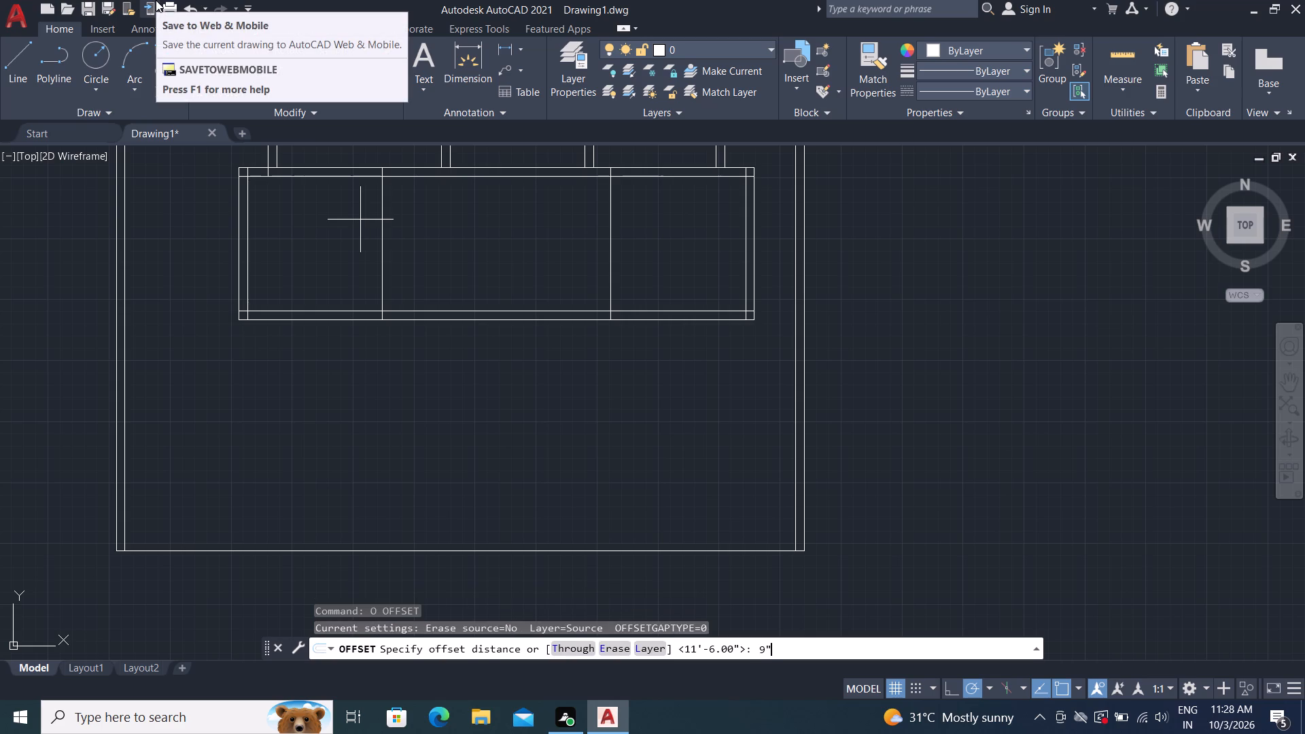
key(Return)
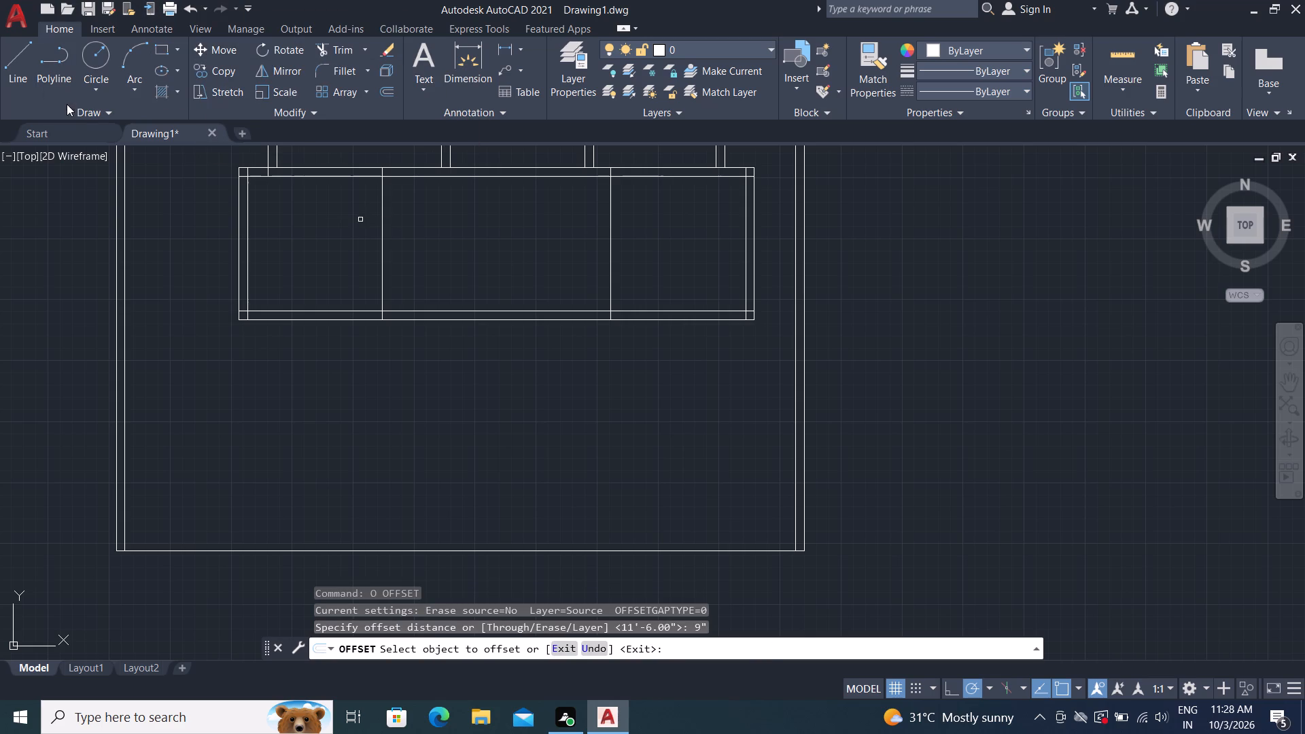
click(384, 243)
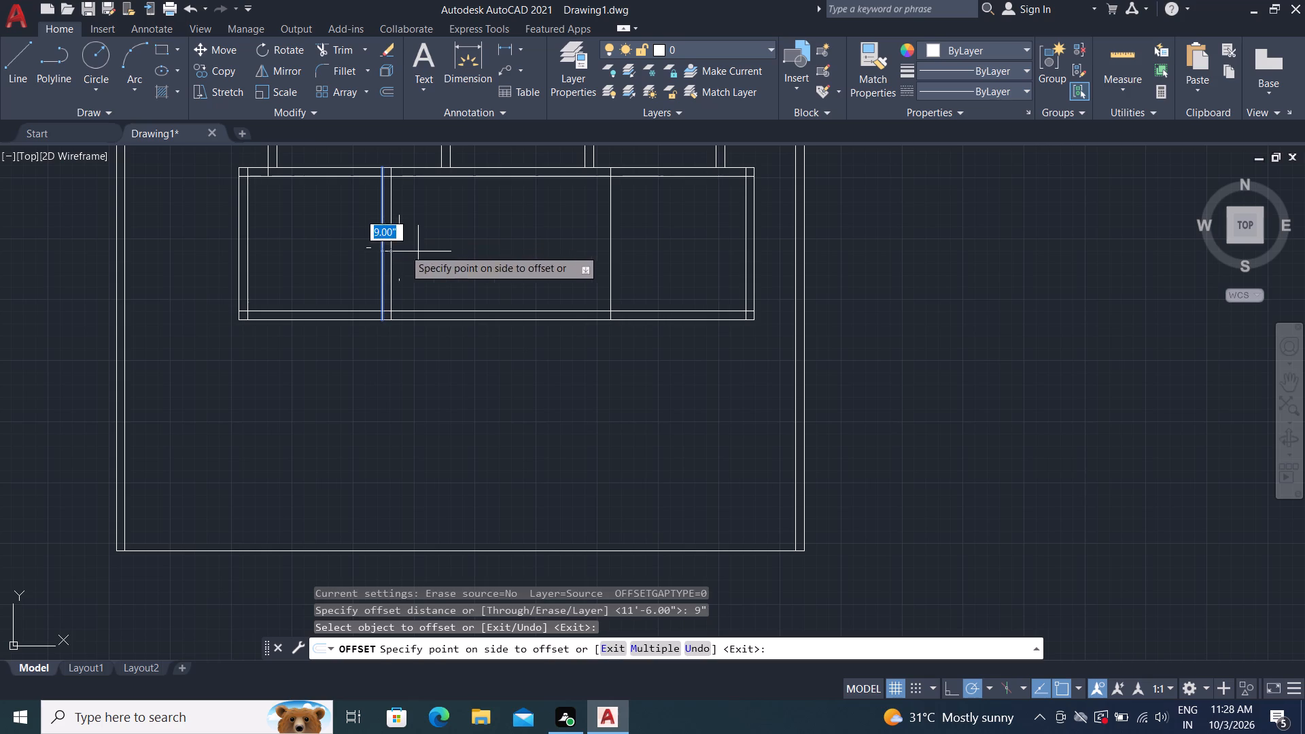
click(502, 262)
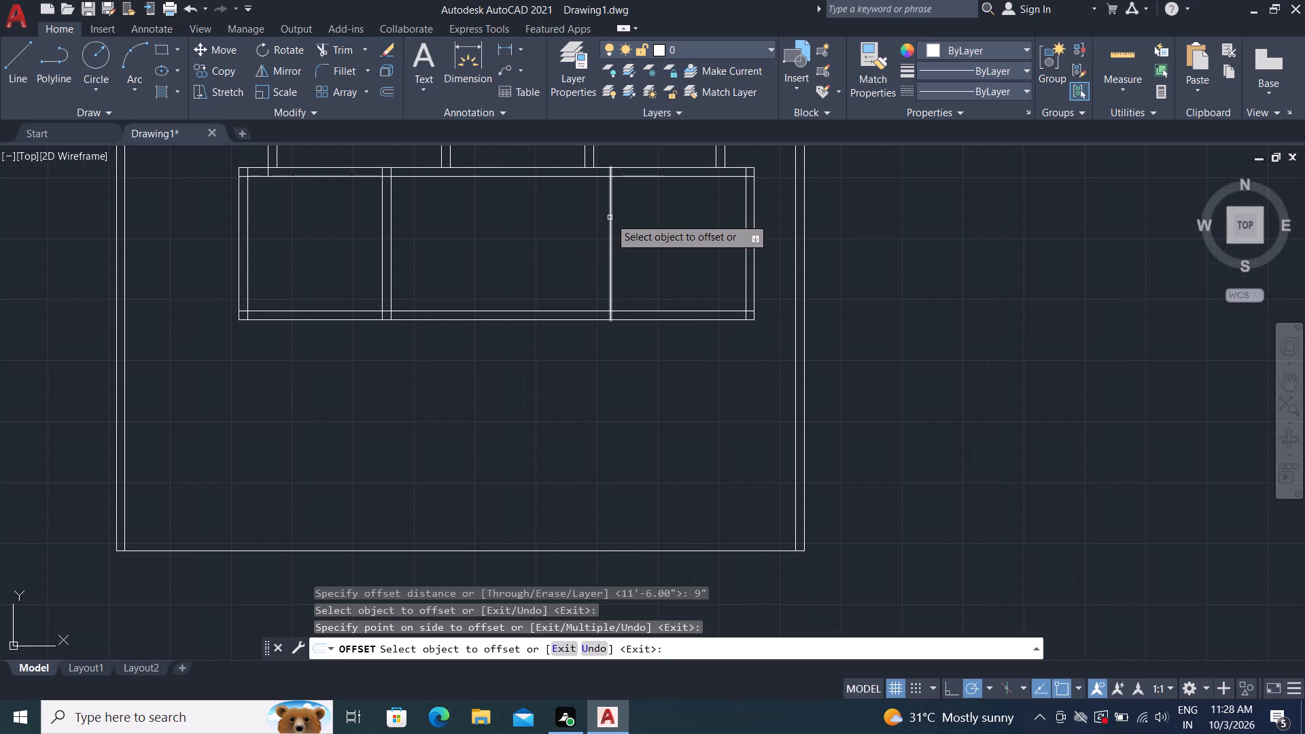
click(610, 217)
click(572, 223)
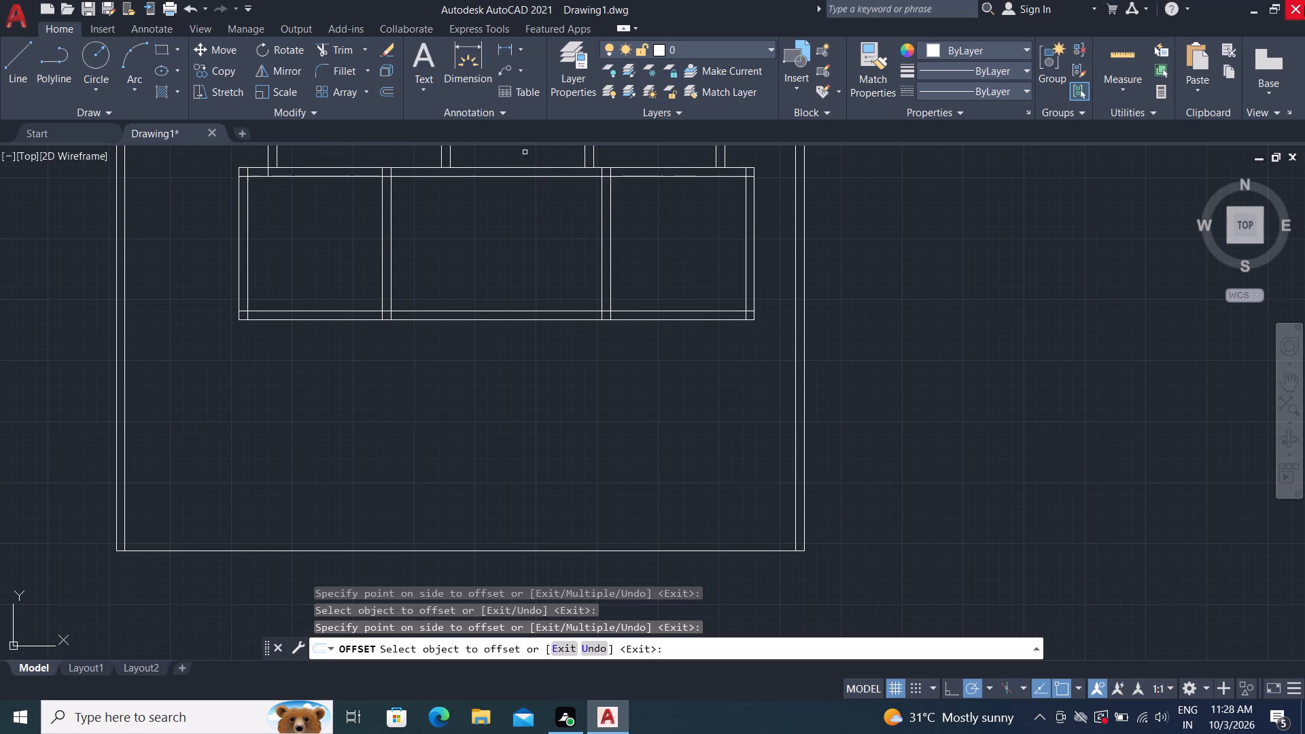
Measure the middle room between the two partition walls of the lower room area with Quick measure.
drag(1140, 46, 1140, 44)
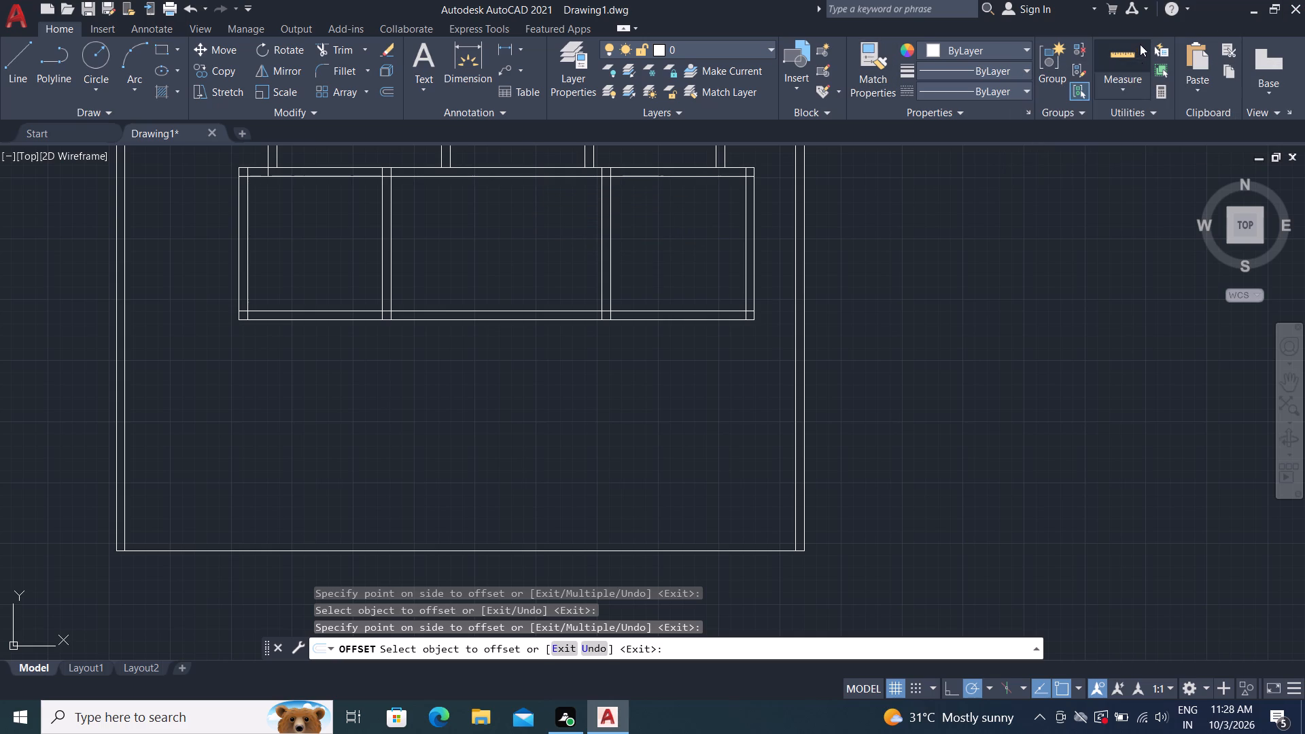
drag(1140, 44, 1140, 39)
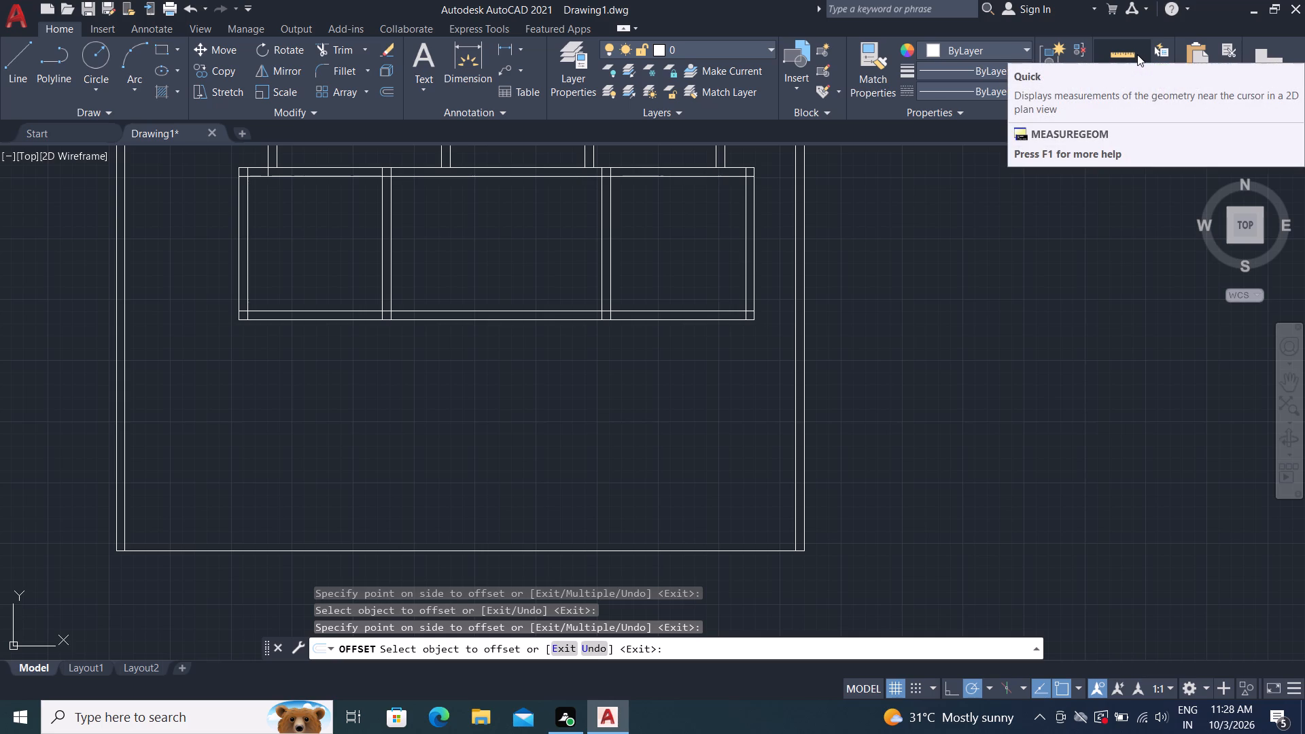
click(1137, 54)
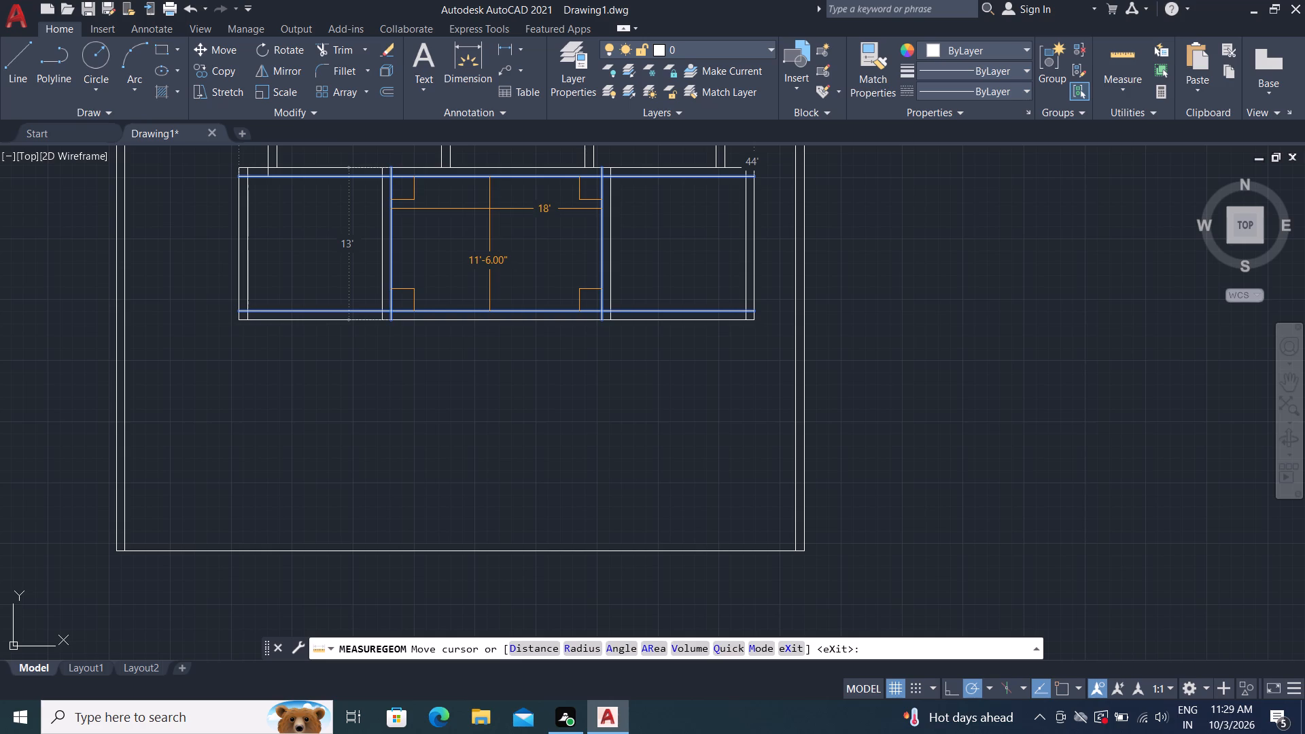
key(Escape)
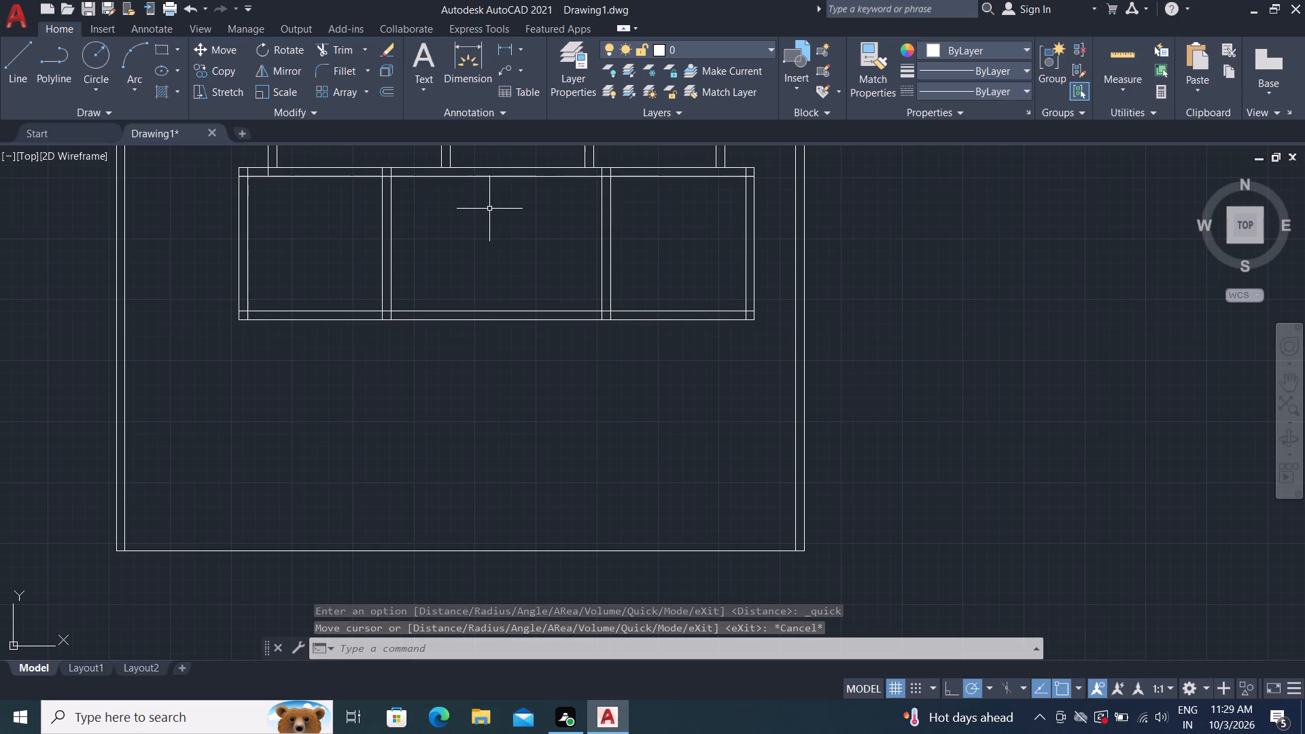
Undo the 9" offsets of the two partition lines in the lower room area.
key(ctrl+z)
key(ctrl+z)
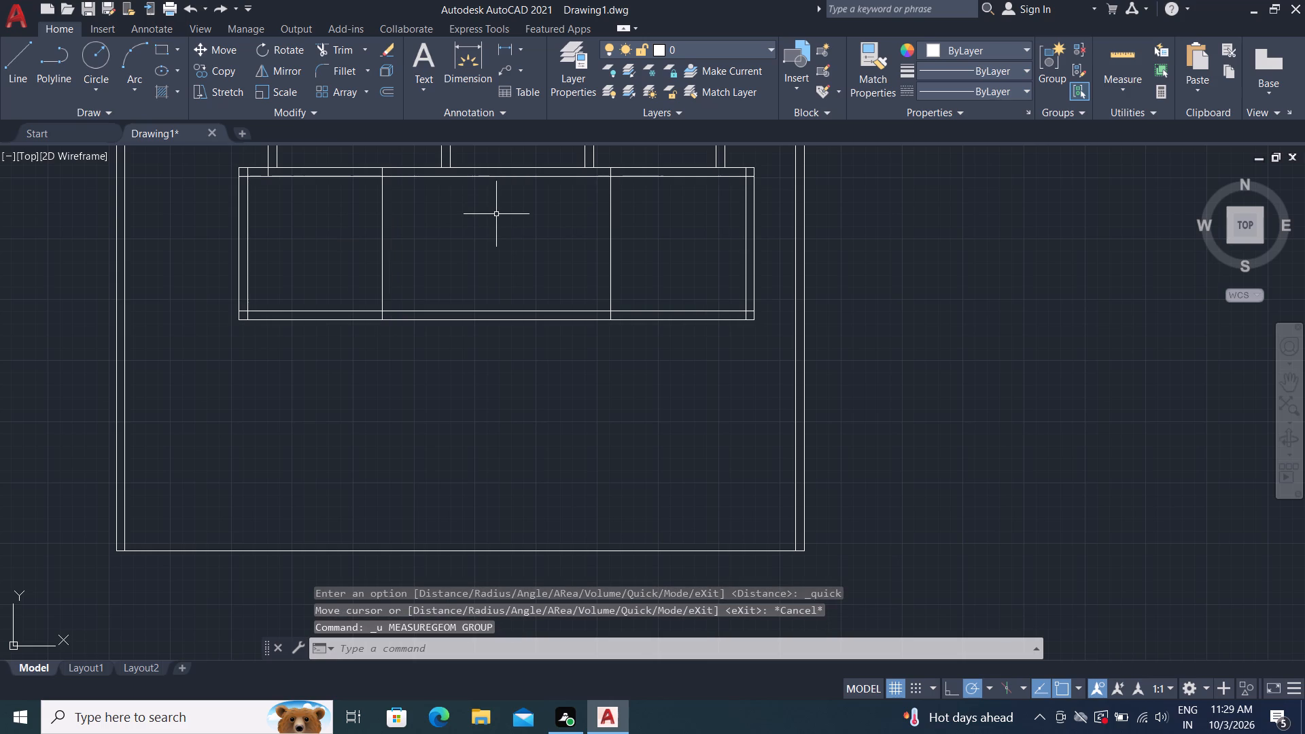
Undo the 11'6" inward offsets of the lower room area's left and right inner wall lines.
key(ctrl+z)
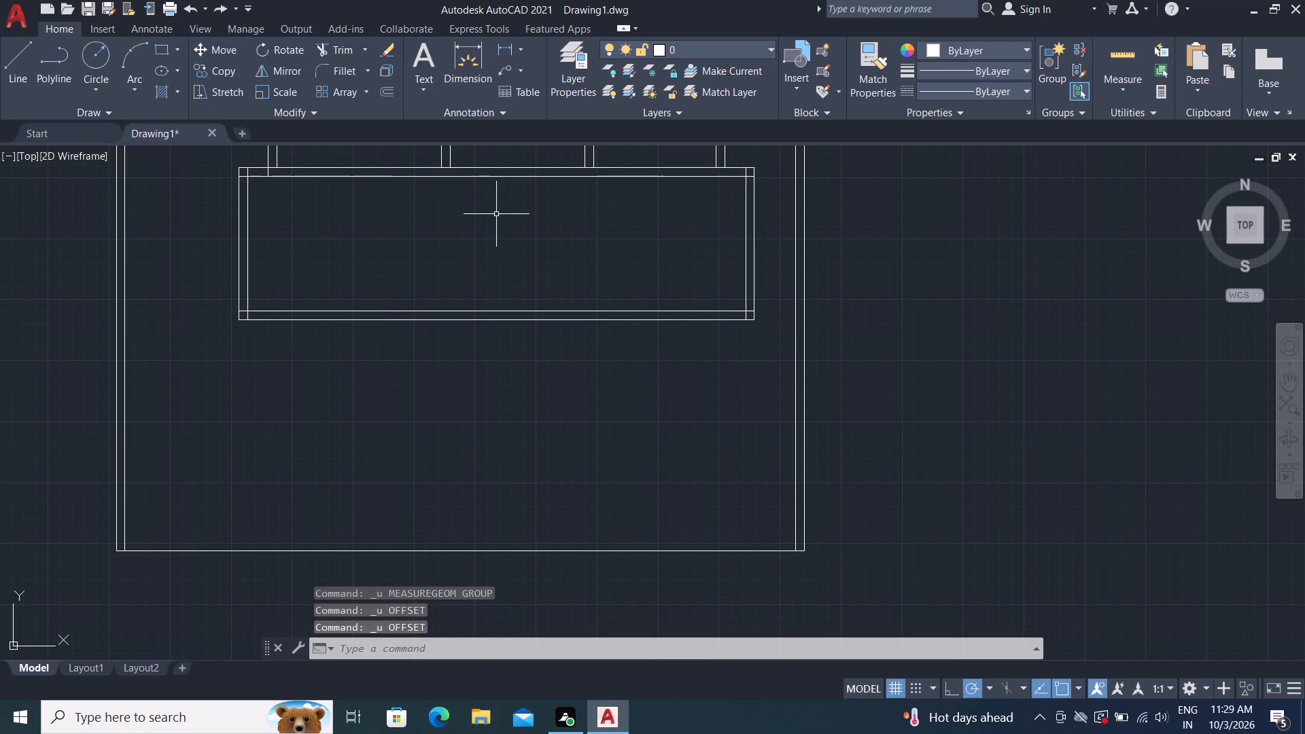
key(Escape)
Offset the inner line of the lower room area's left wall 12'3" inward.
key(o)
key(space)
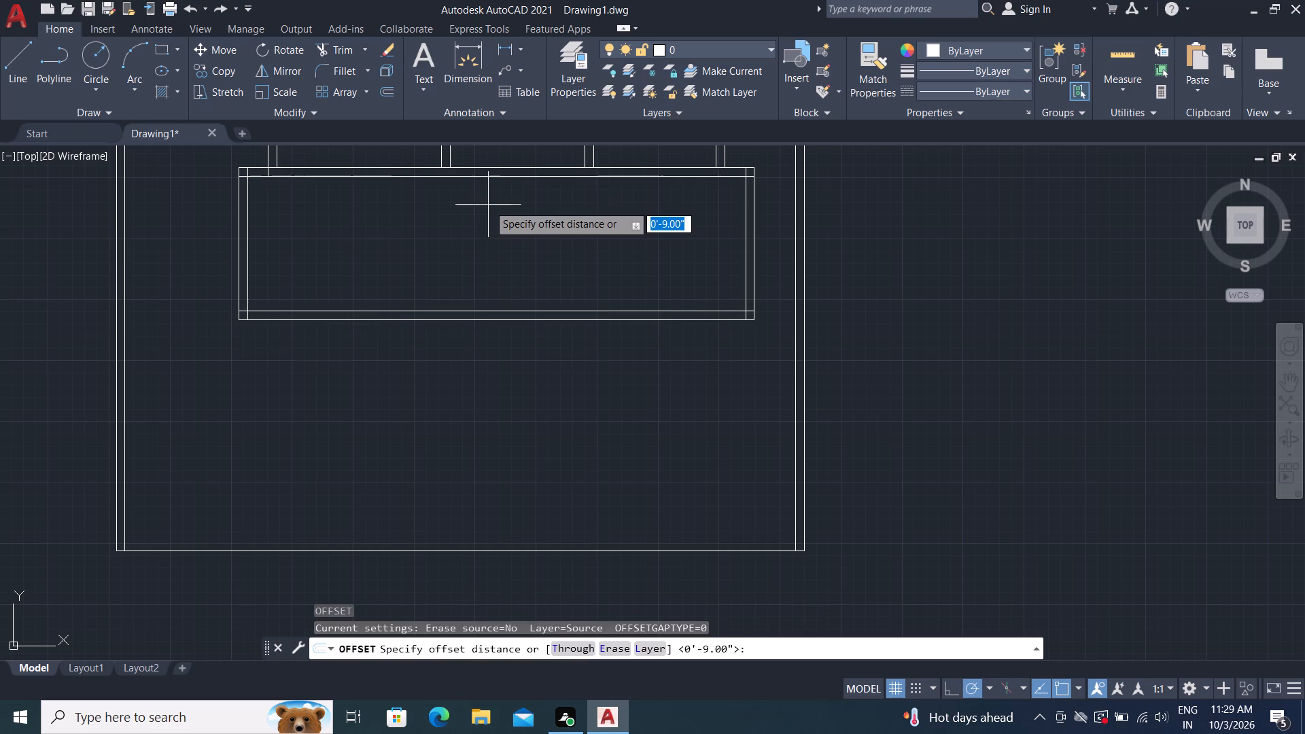
text(12)
key(apostrophe)
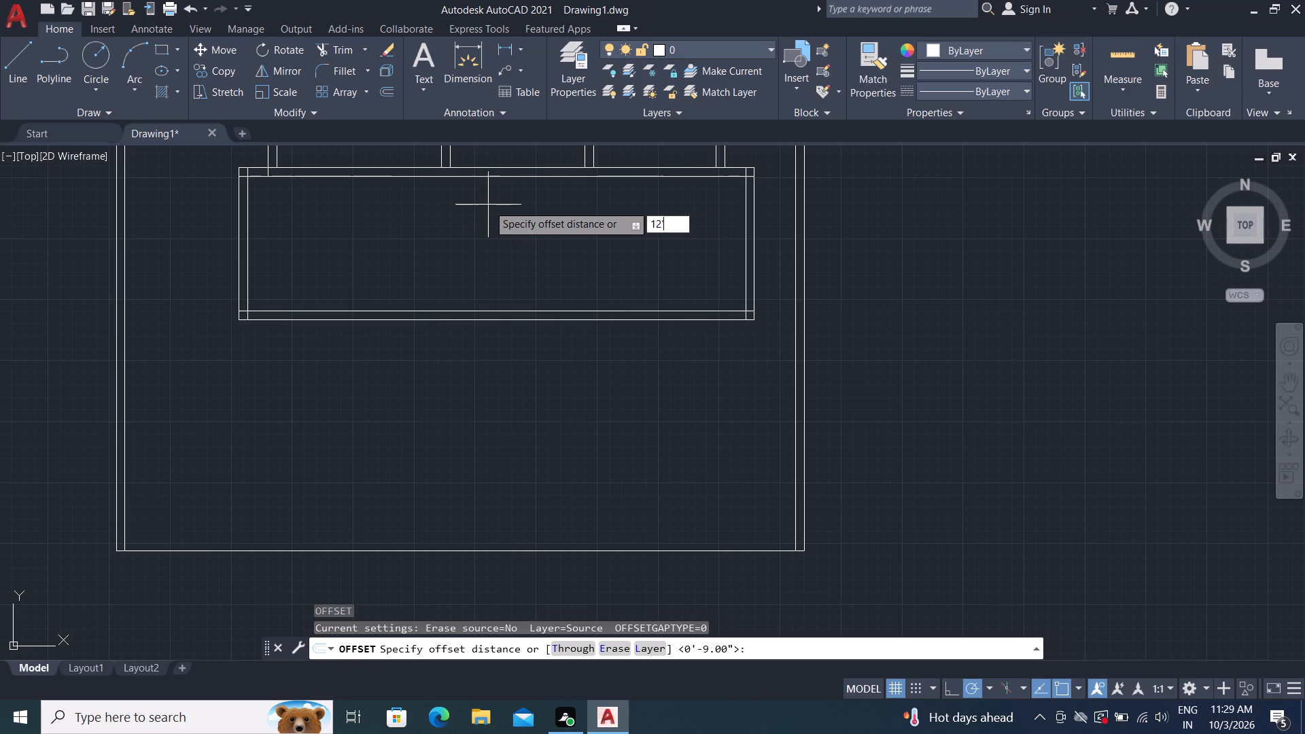
key(3)
key(shift+quotedbl)
key(Return)
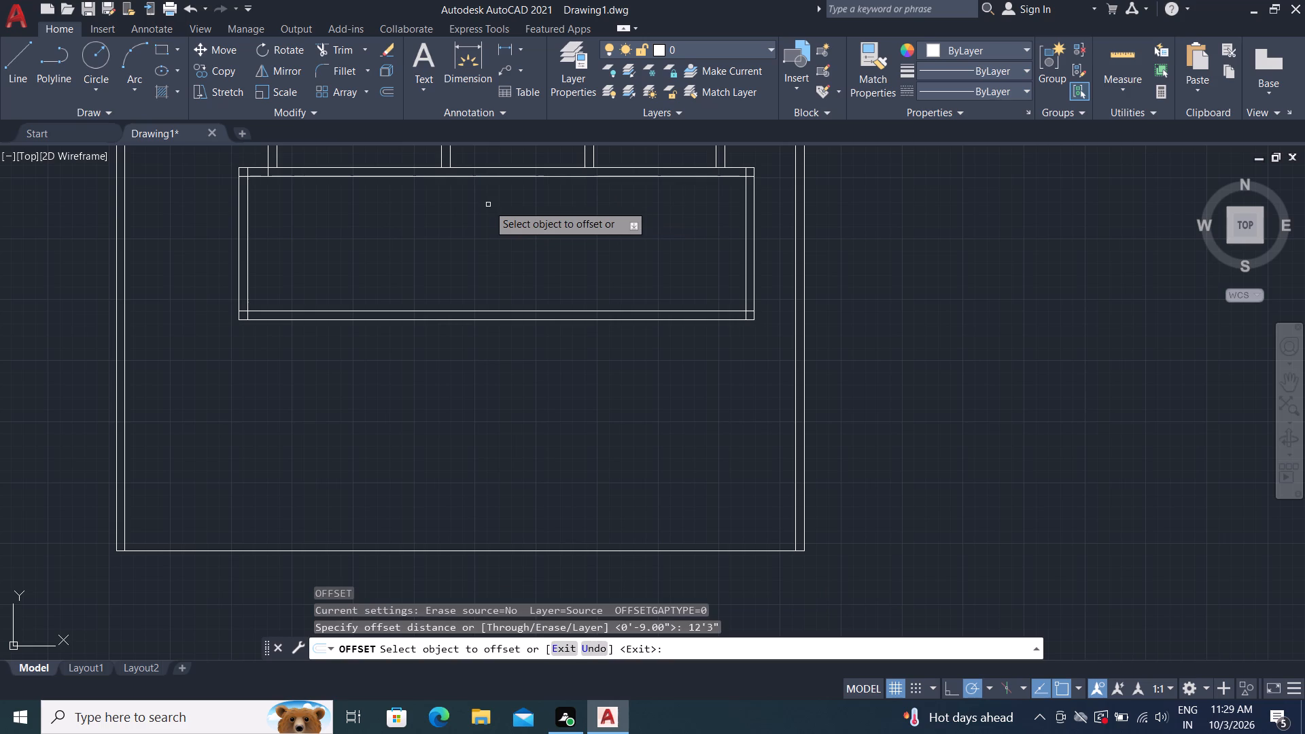
click(247, 230)
click(608, 281)
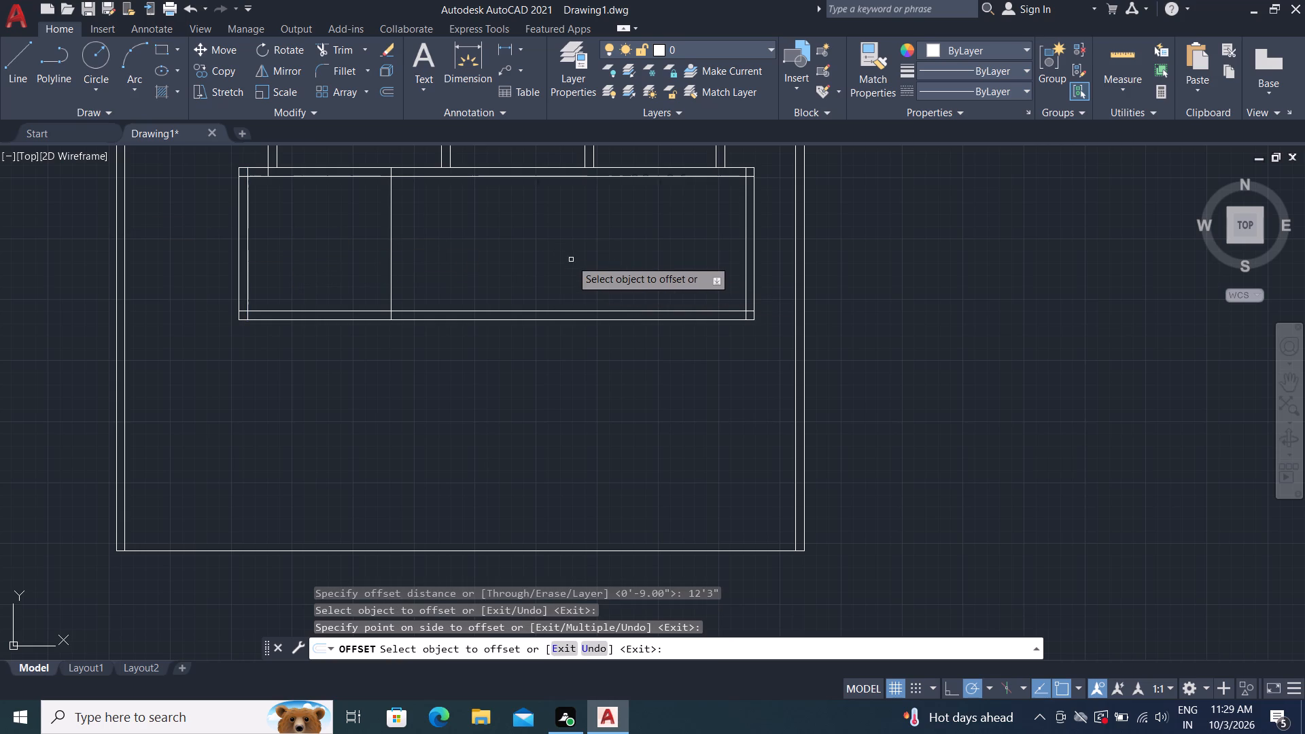
key(Escape)
Offset the inner line of the lower room area's right wall 13' inward.
key(o)
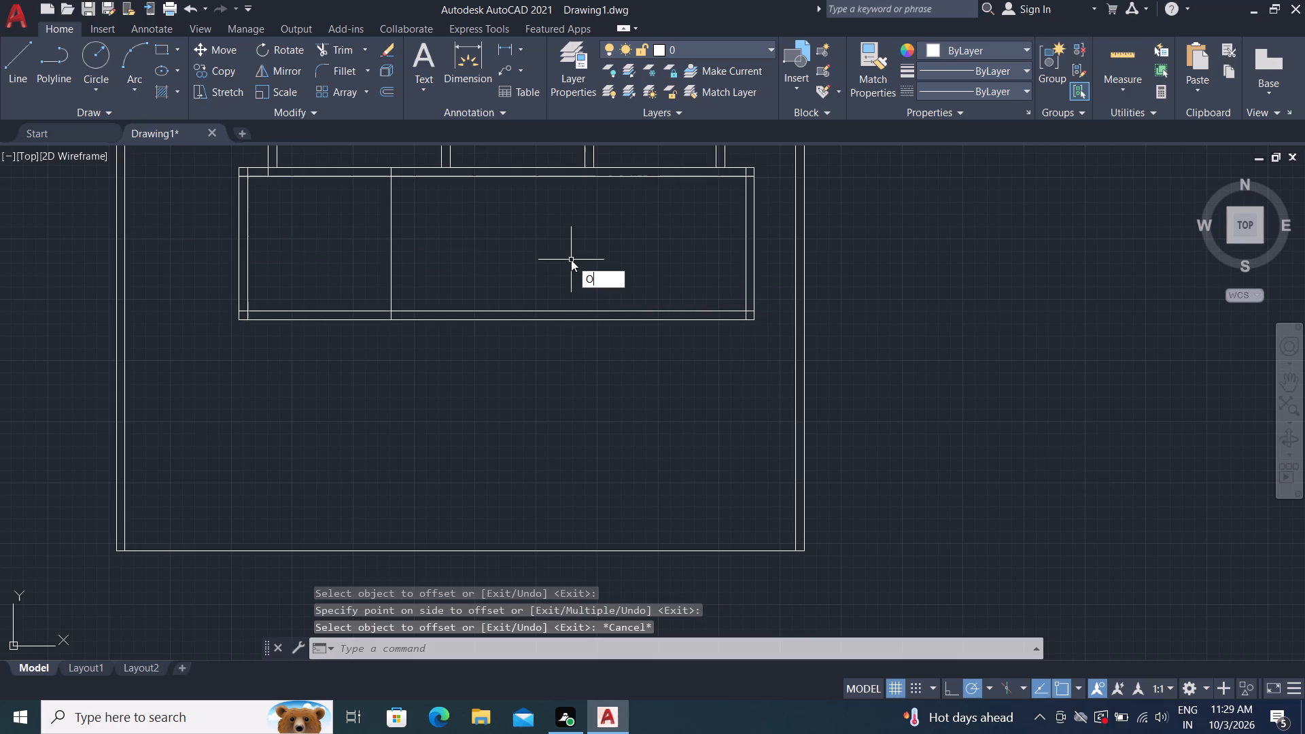
key(space)
text(13)
text(')
key(space)
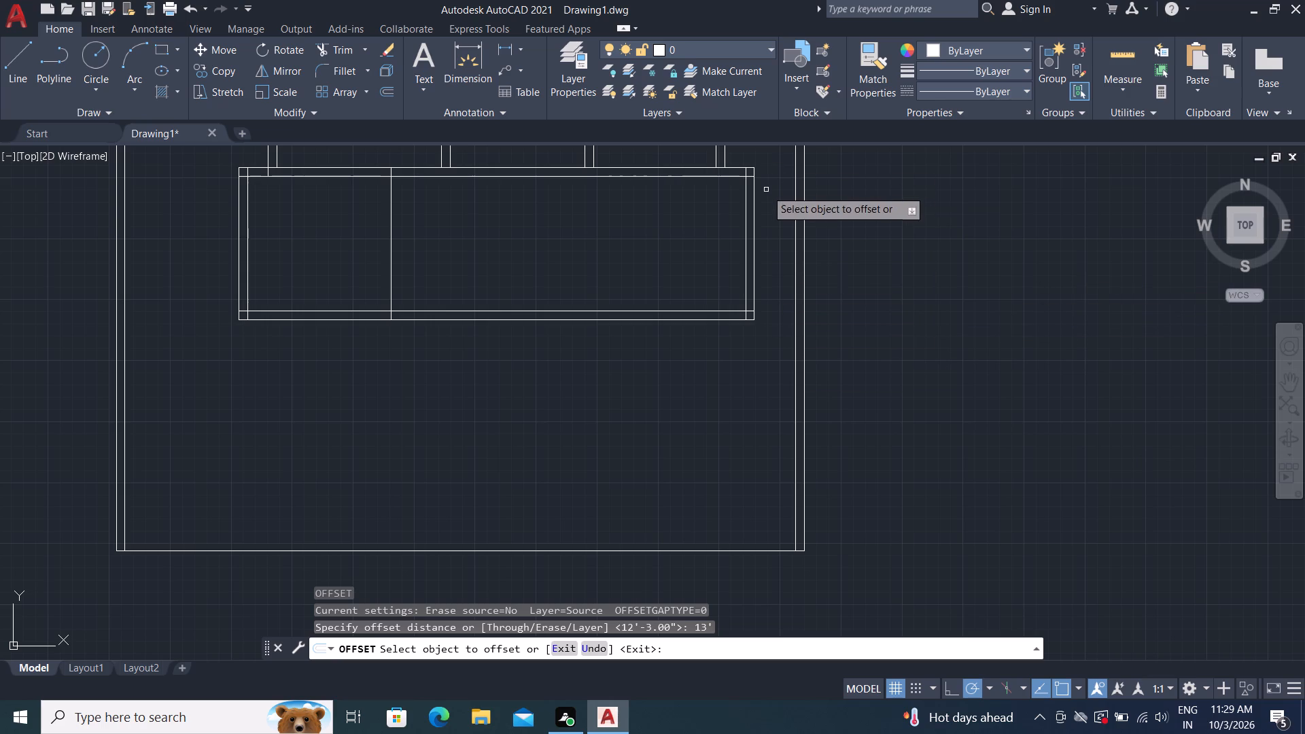
click(746, 224)
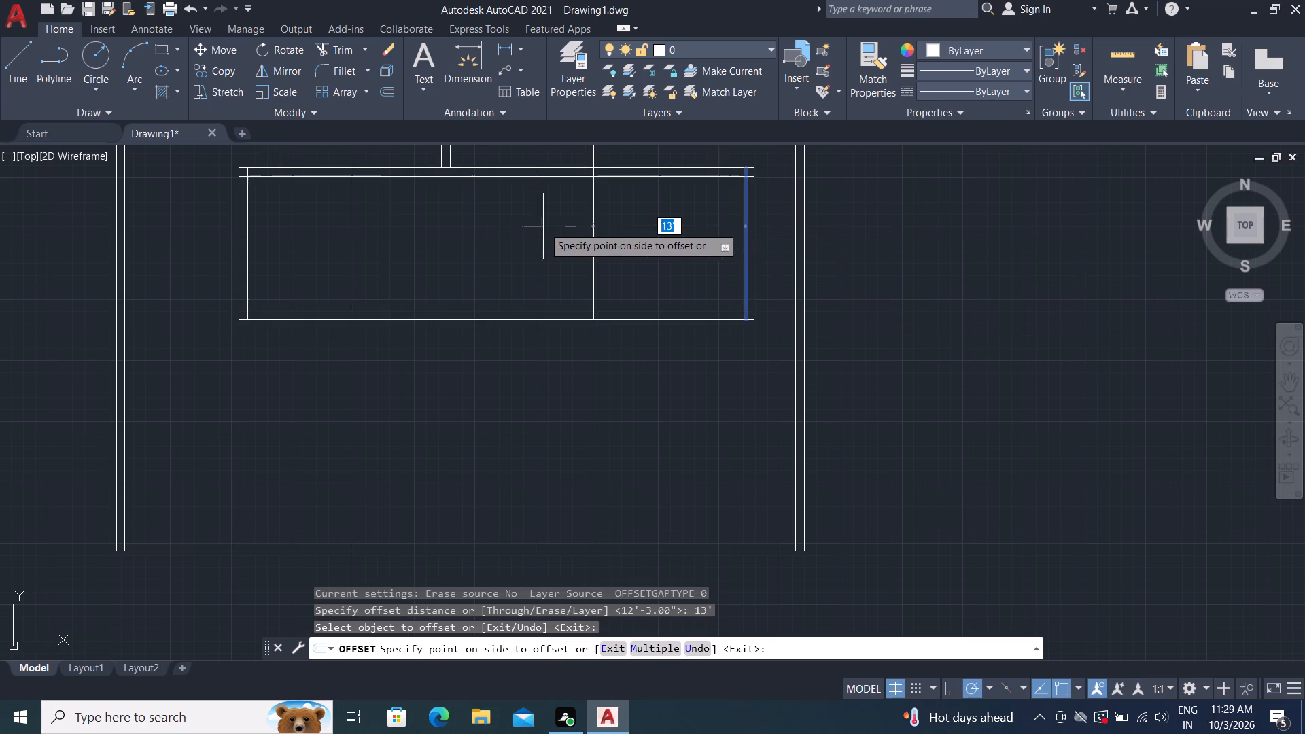
click(544, 226)
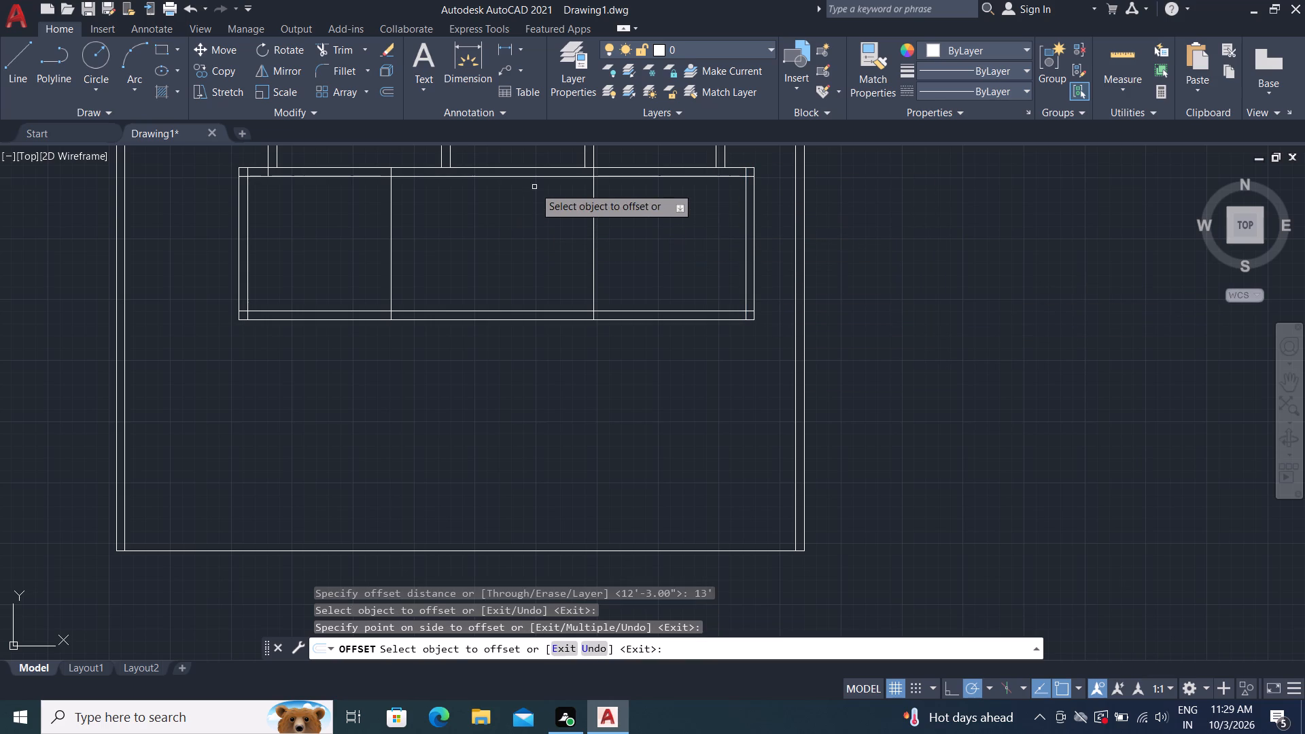
key(Escape)
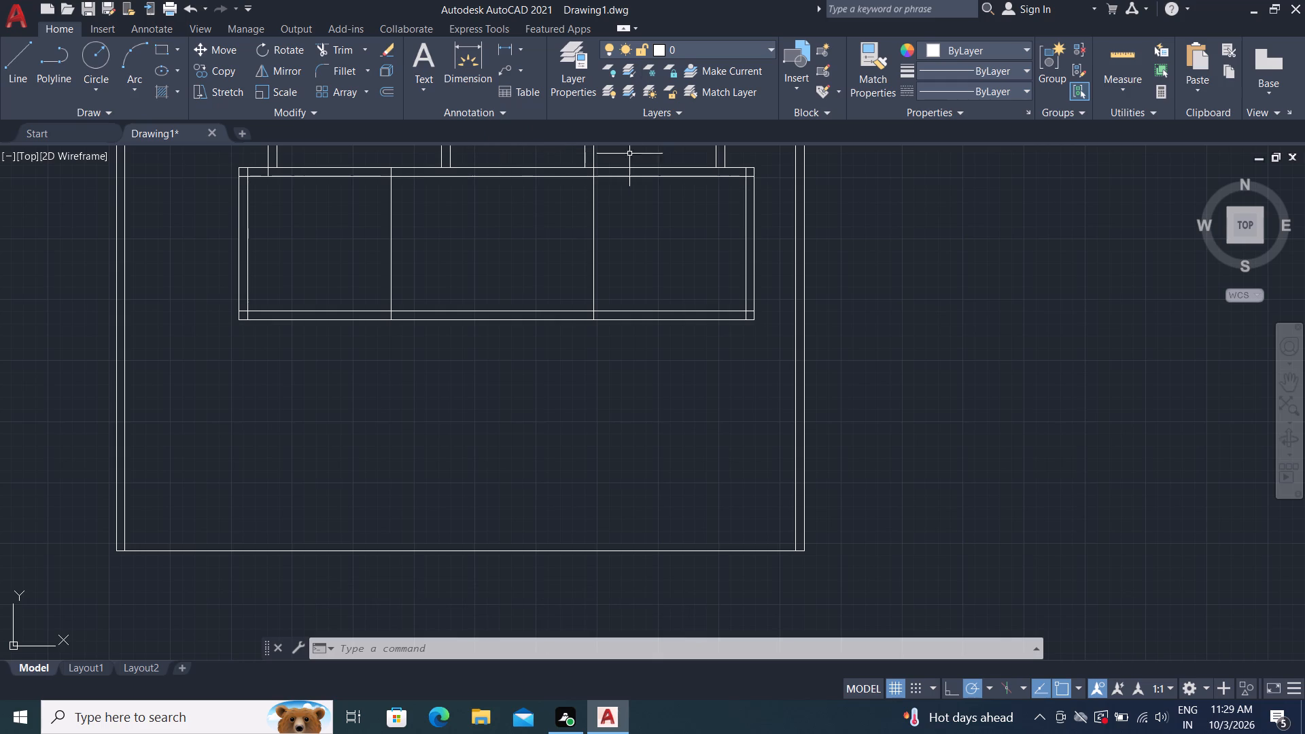
key(Escape)
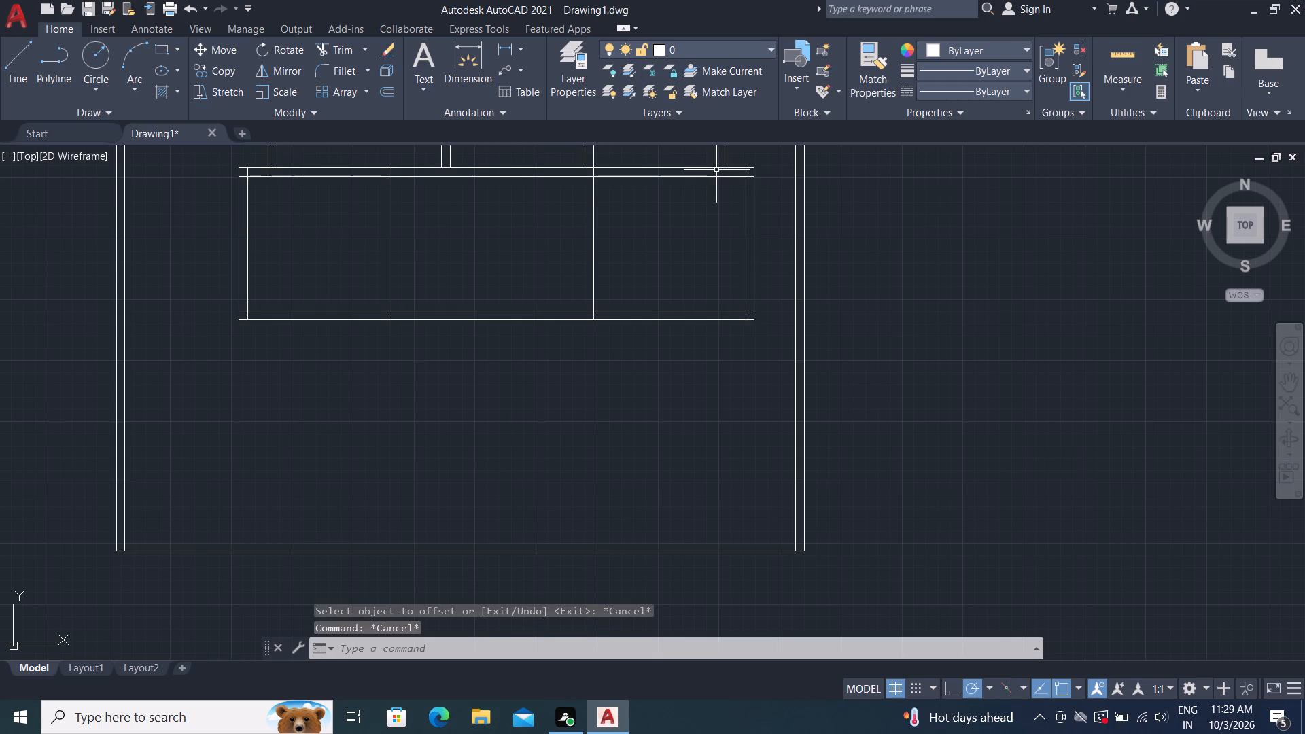
Offset the two partition lines in the lower room area 9" toward its centre.
text(O 9)
key(shift+quotedbl)
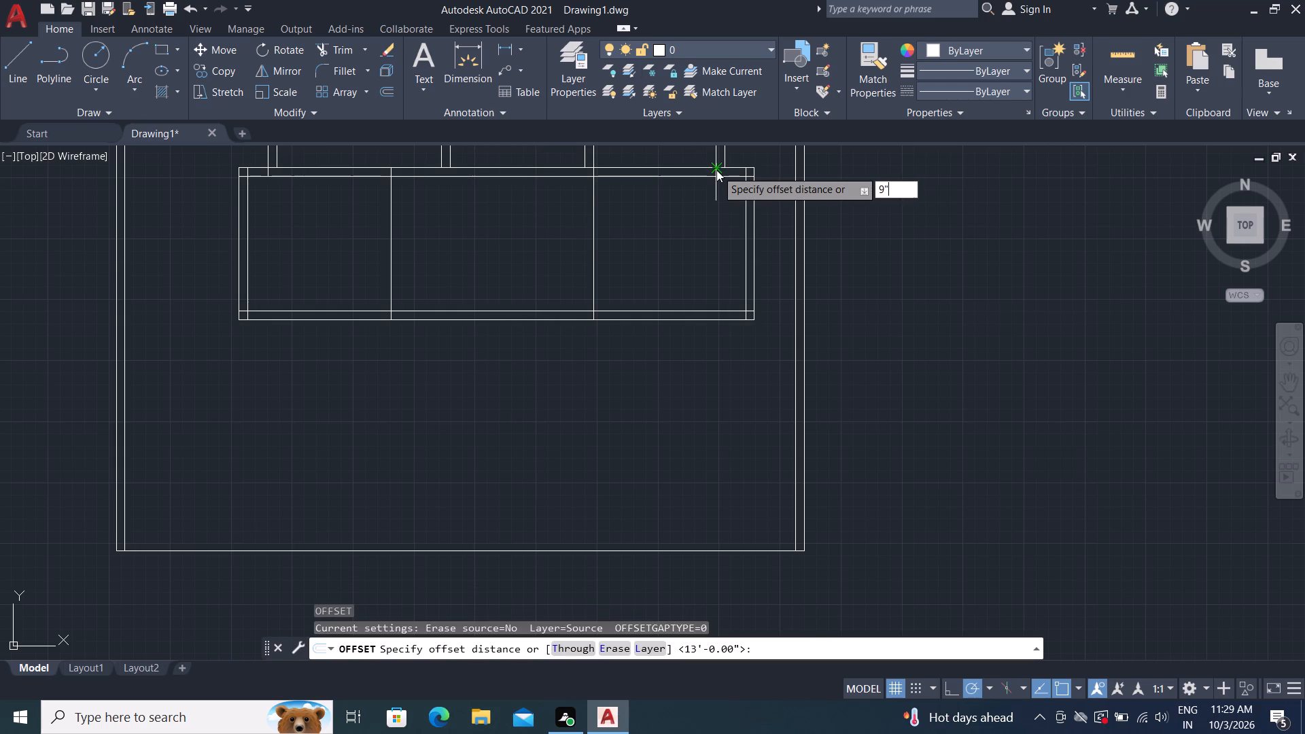
key(Return)
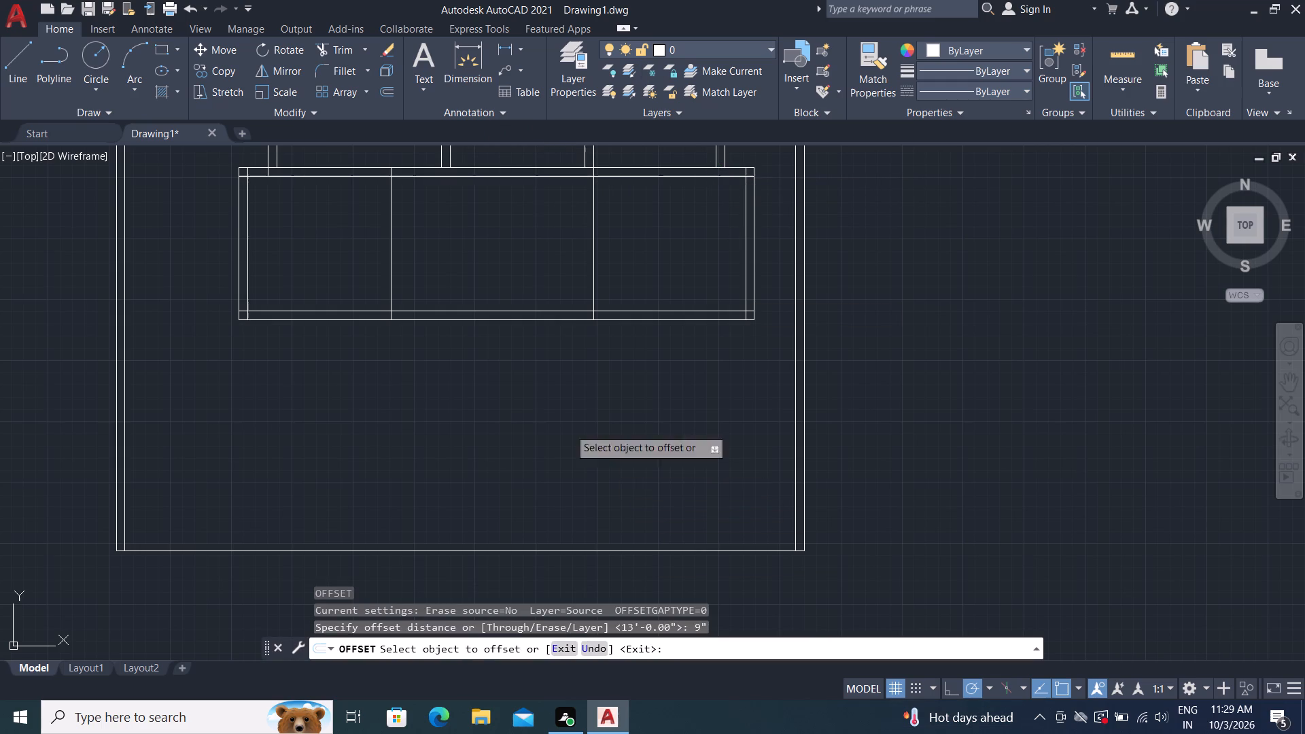
click(395, 234)
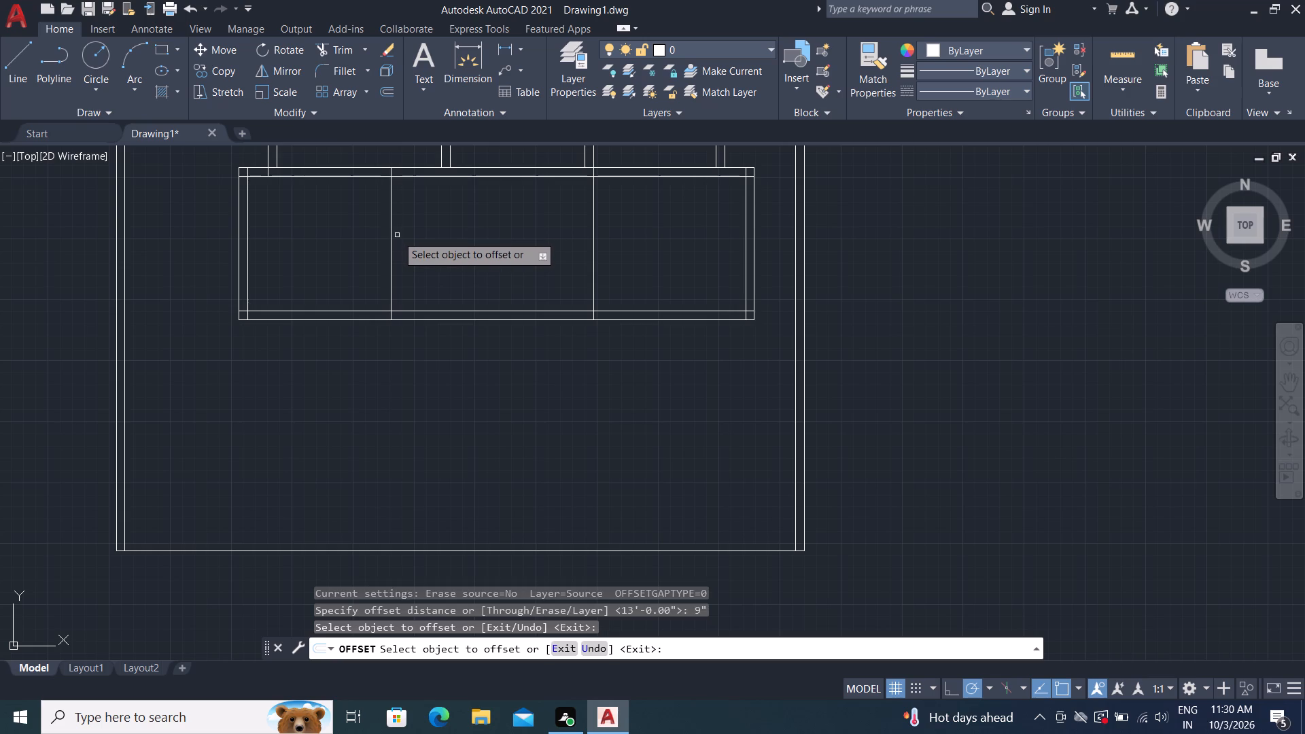
click(392, 233)
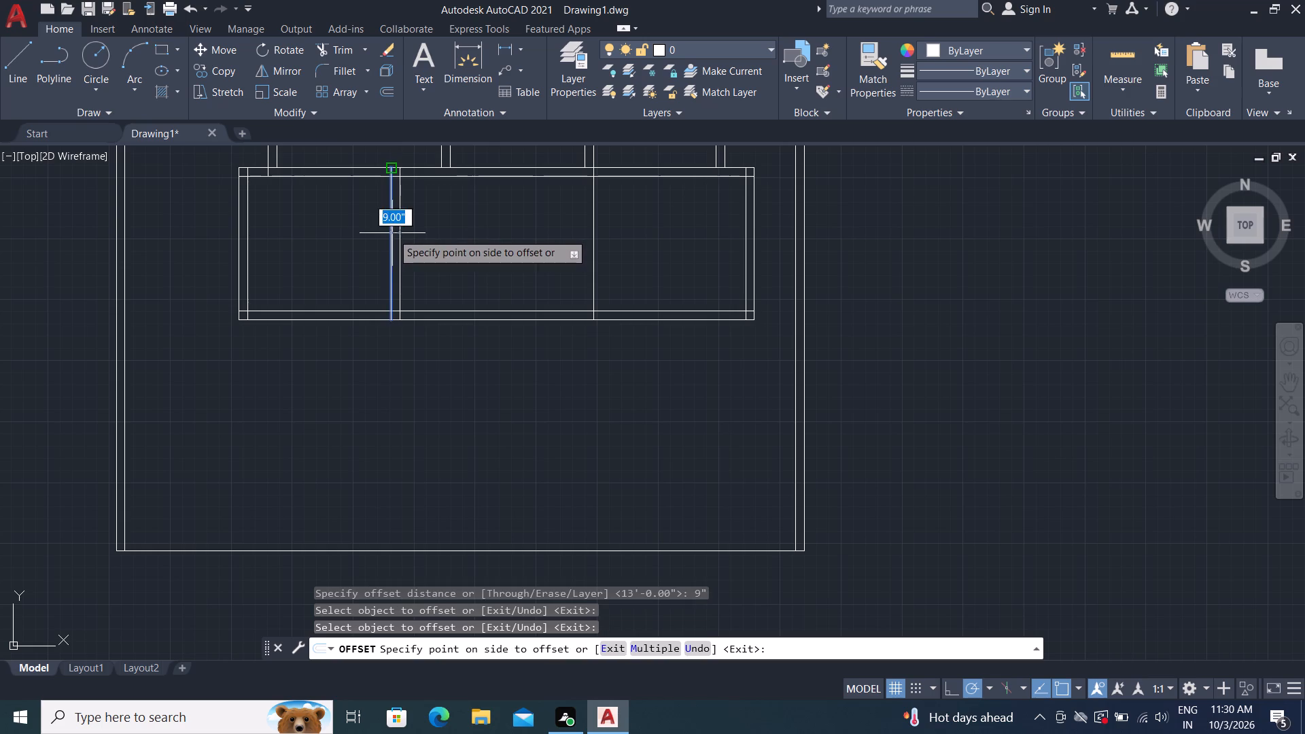
click(470, 243)
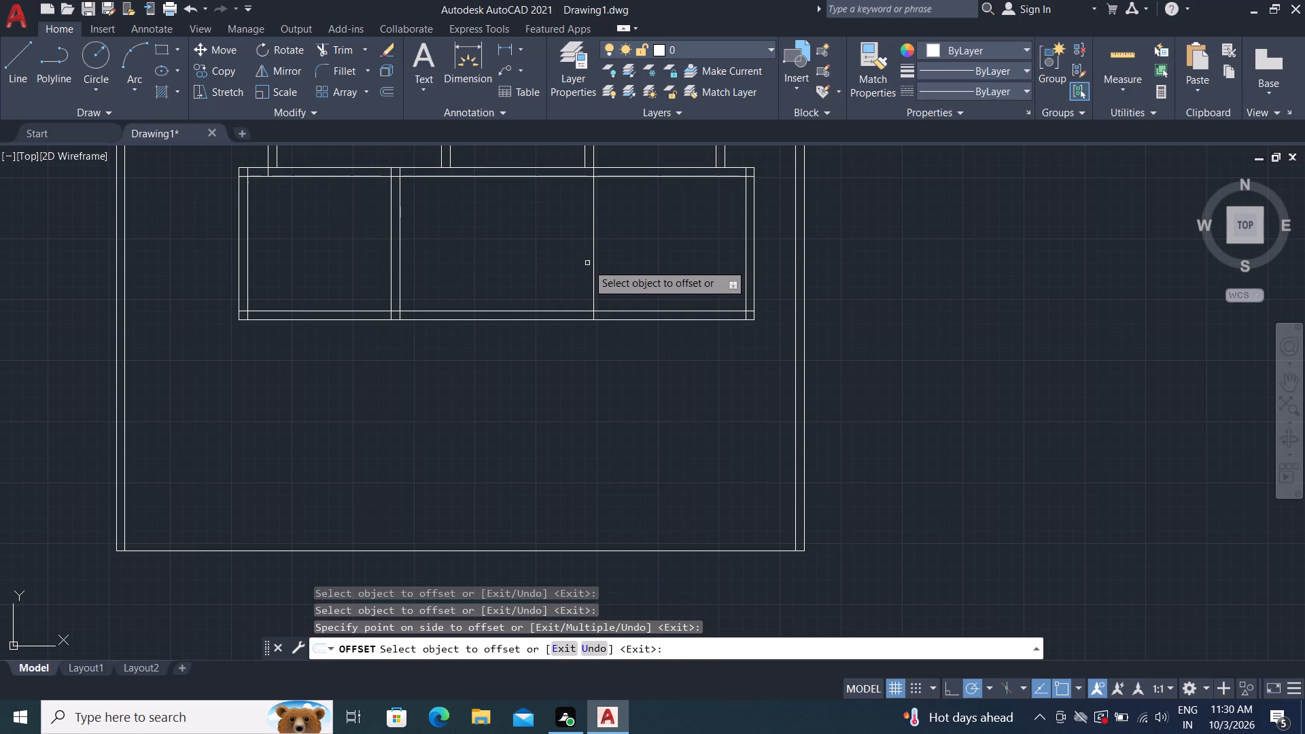
drag(592, 267, 585, 267)
click(570, 261)
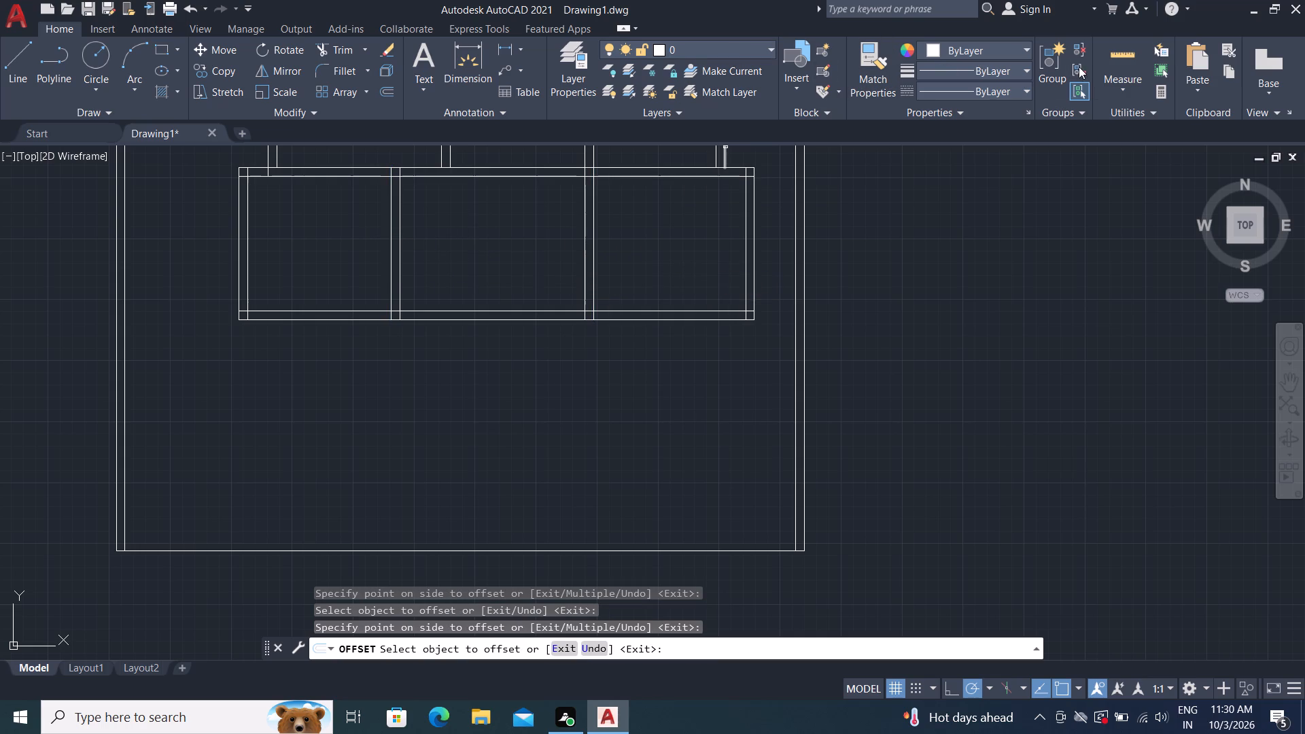
Measure the partitioned rooms of the lower room area with Quick measure.
click(1122, 45)
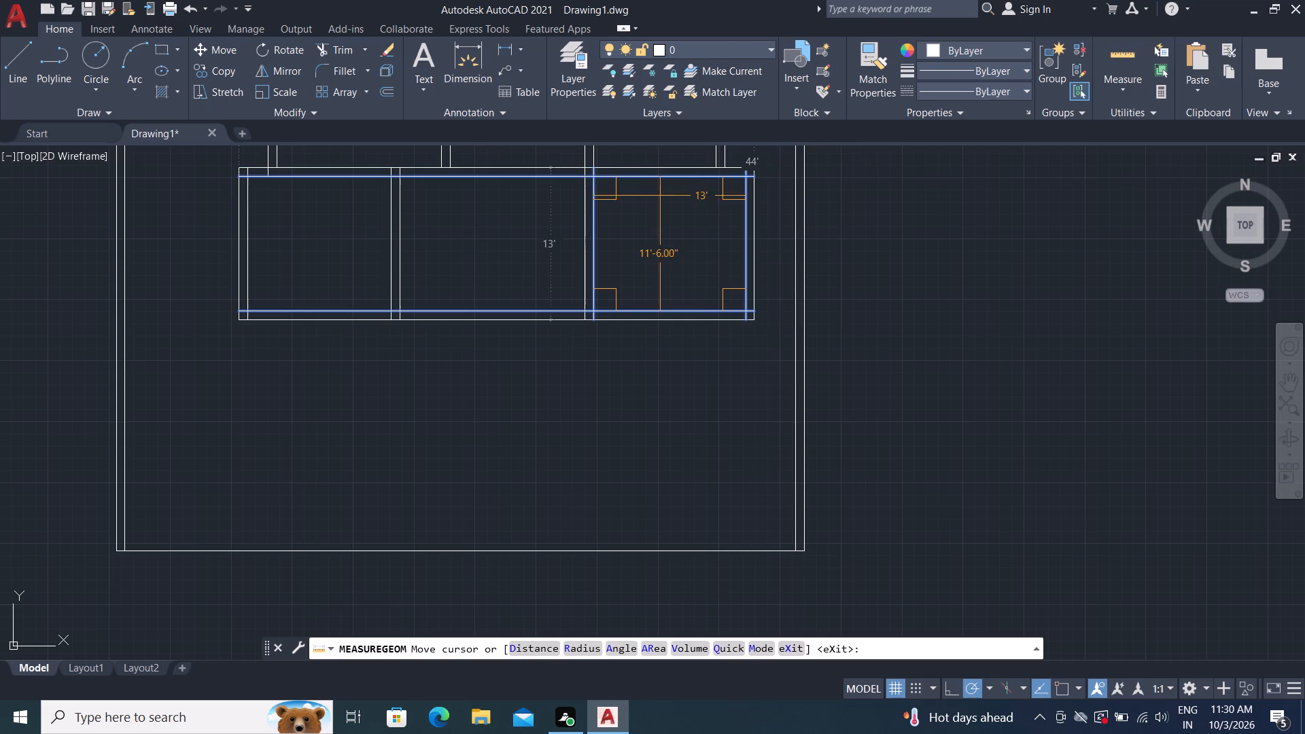
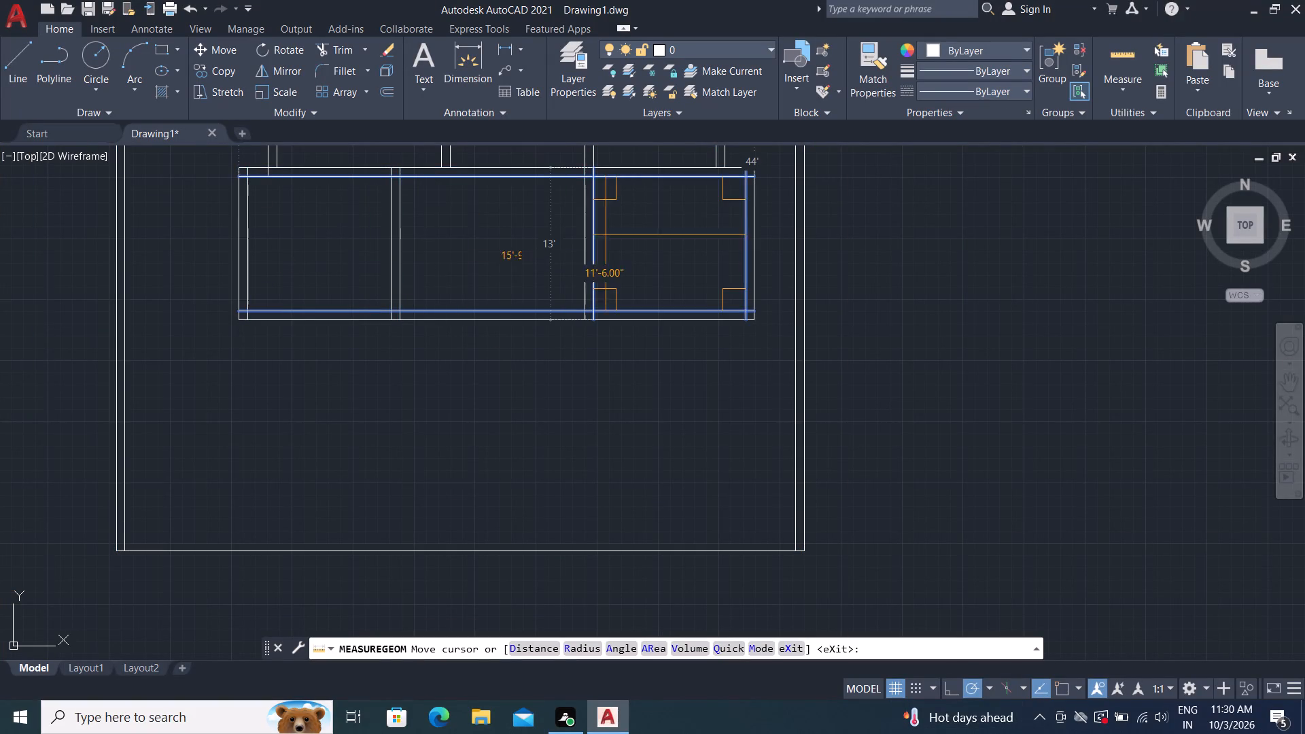
Offset the inner line of the three-room block's upper wall 21'7.5" downward, below the block.
key(Escape)
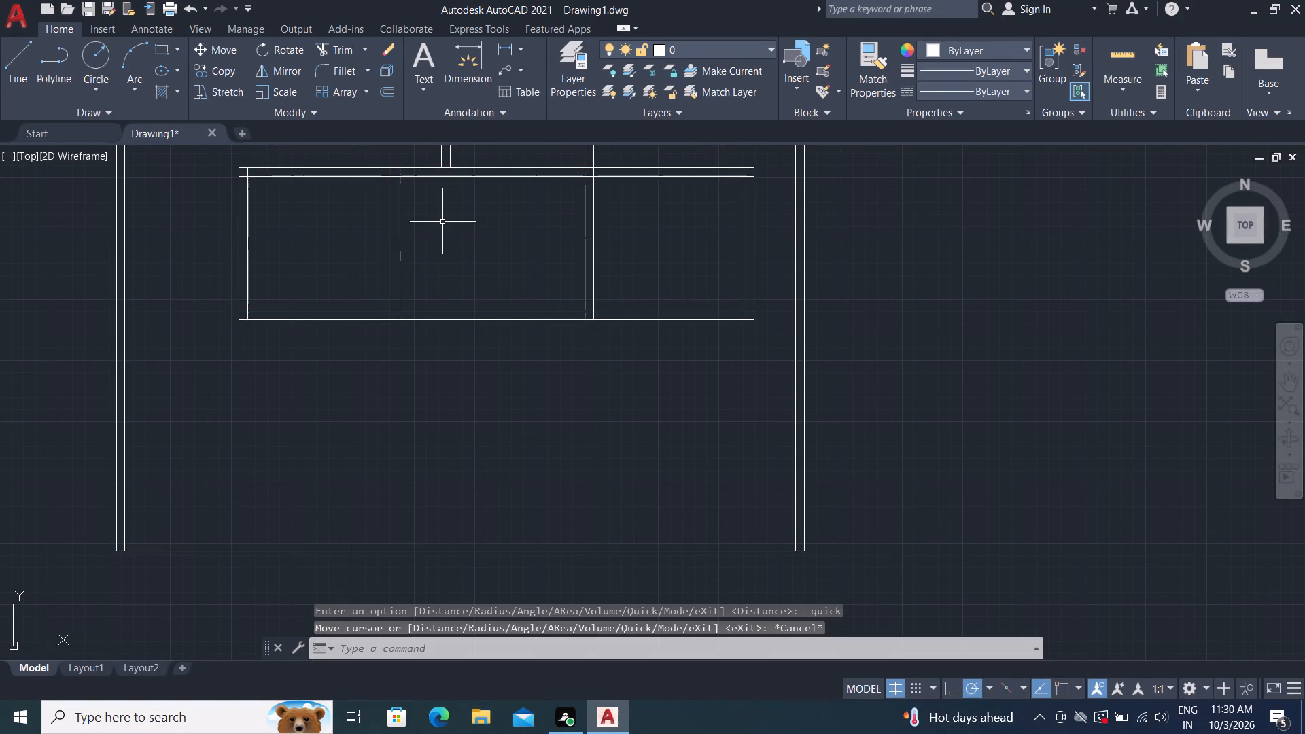
key(o)
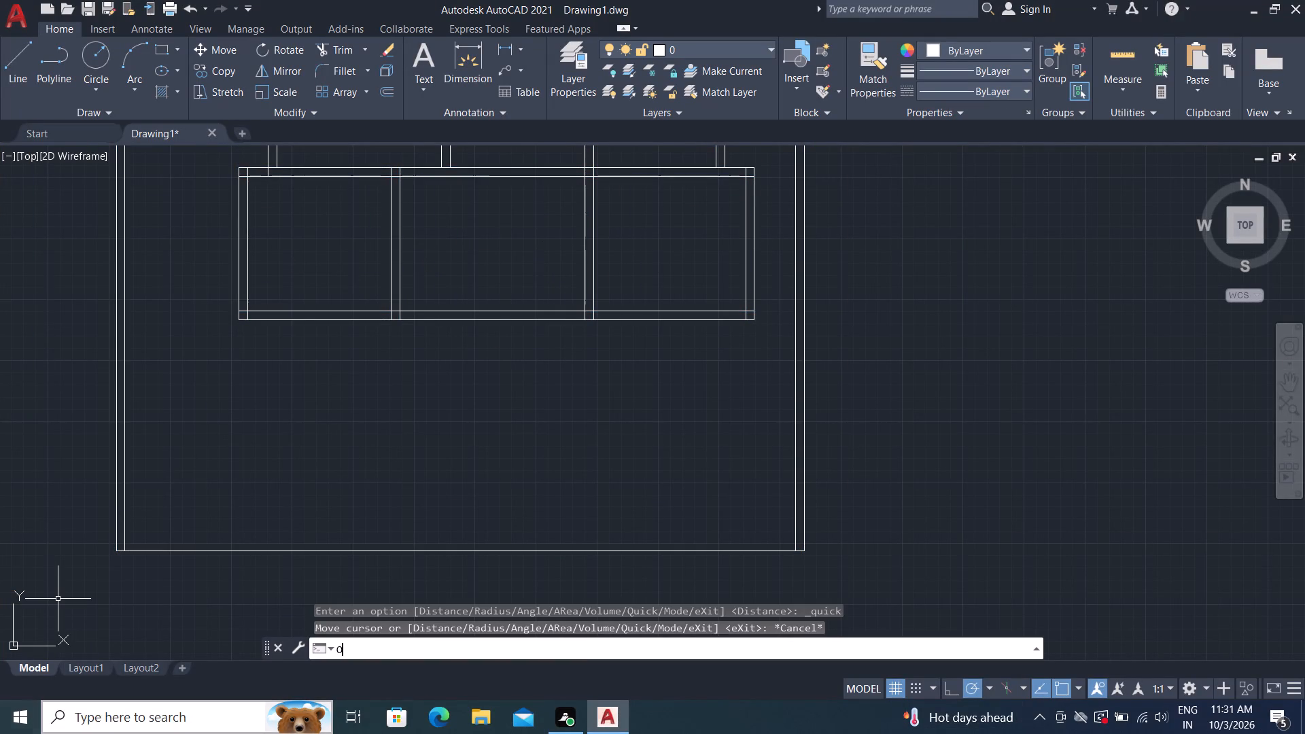
key(space)
key(2)
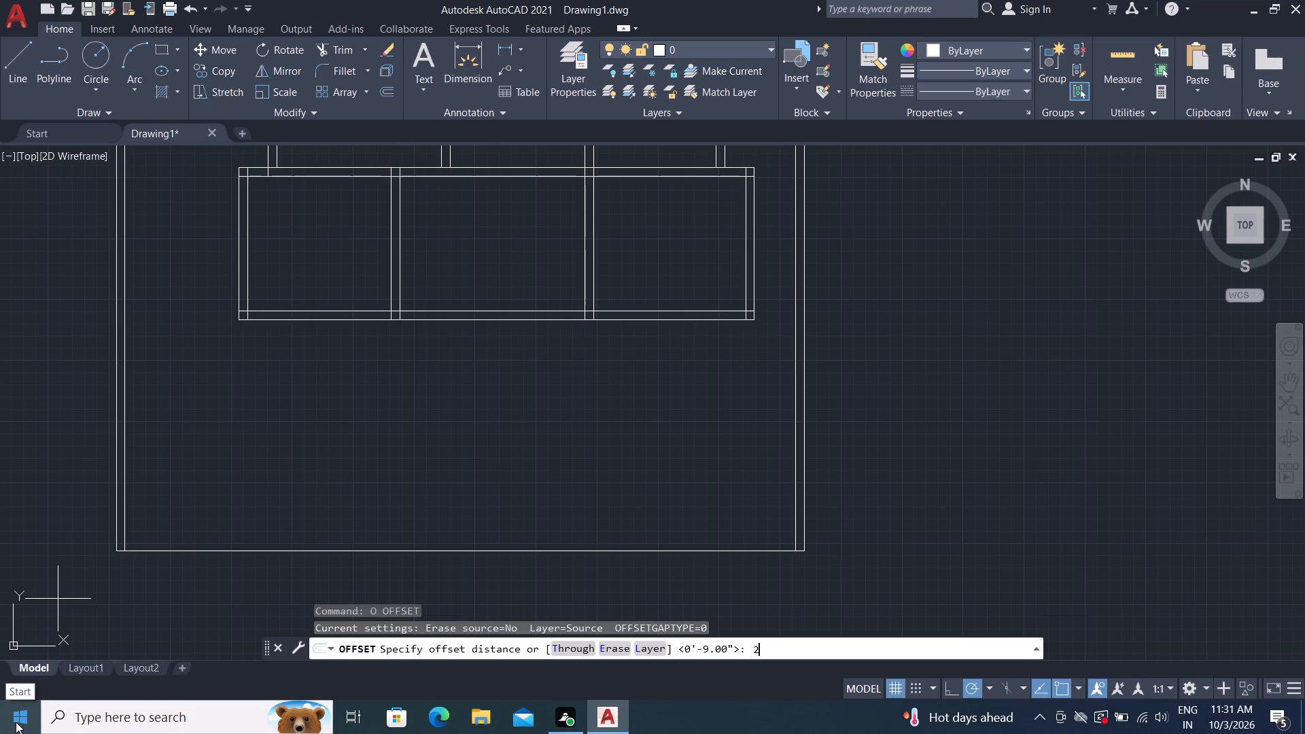
key(1)
key(apostrophe)
key(7)
key(period)
key(5)
key(shift+quotedbl)
key(Return)
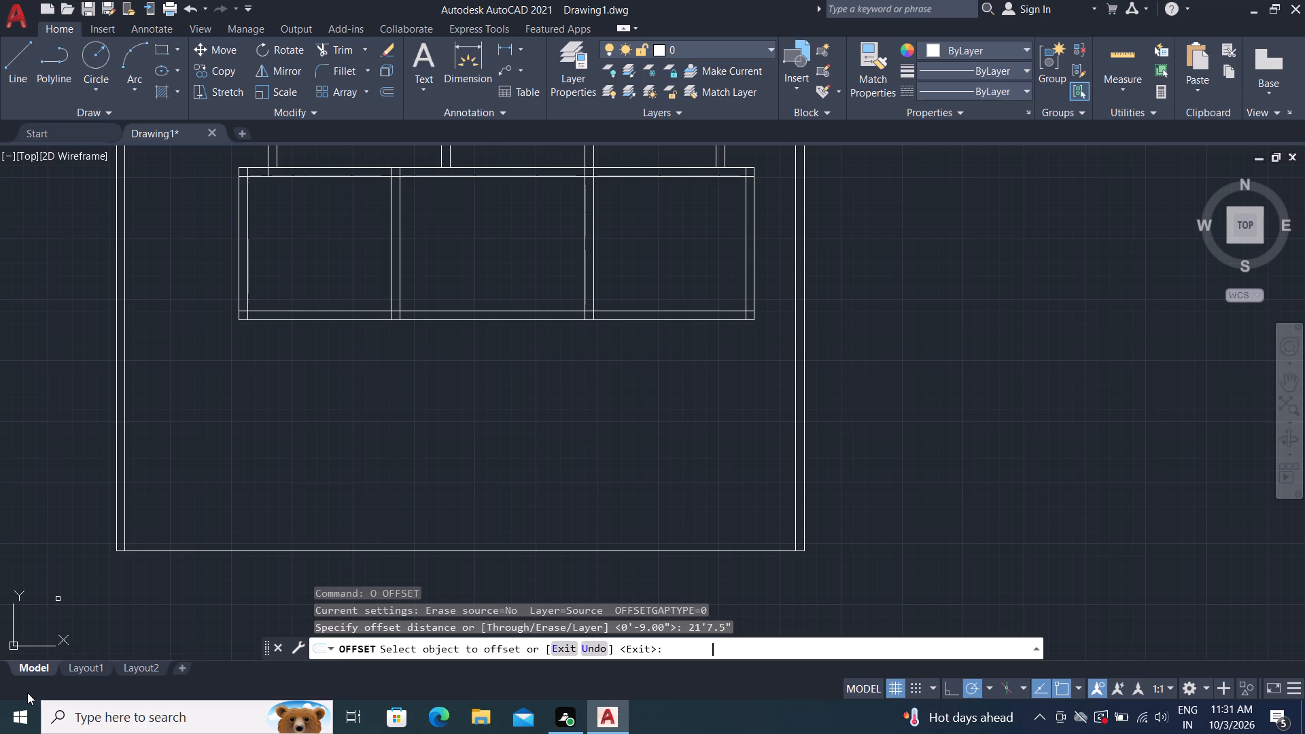
click(438, 181)
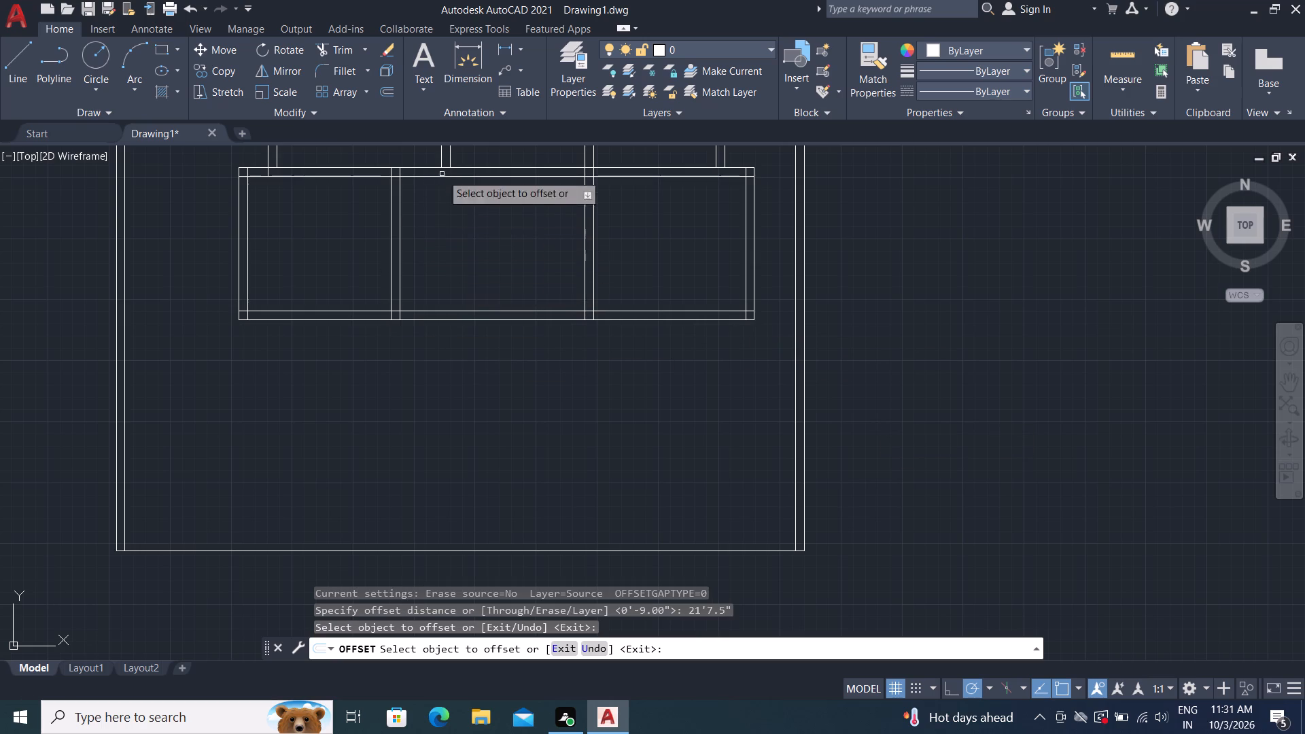
click(455, 181)
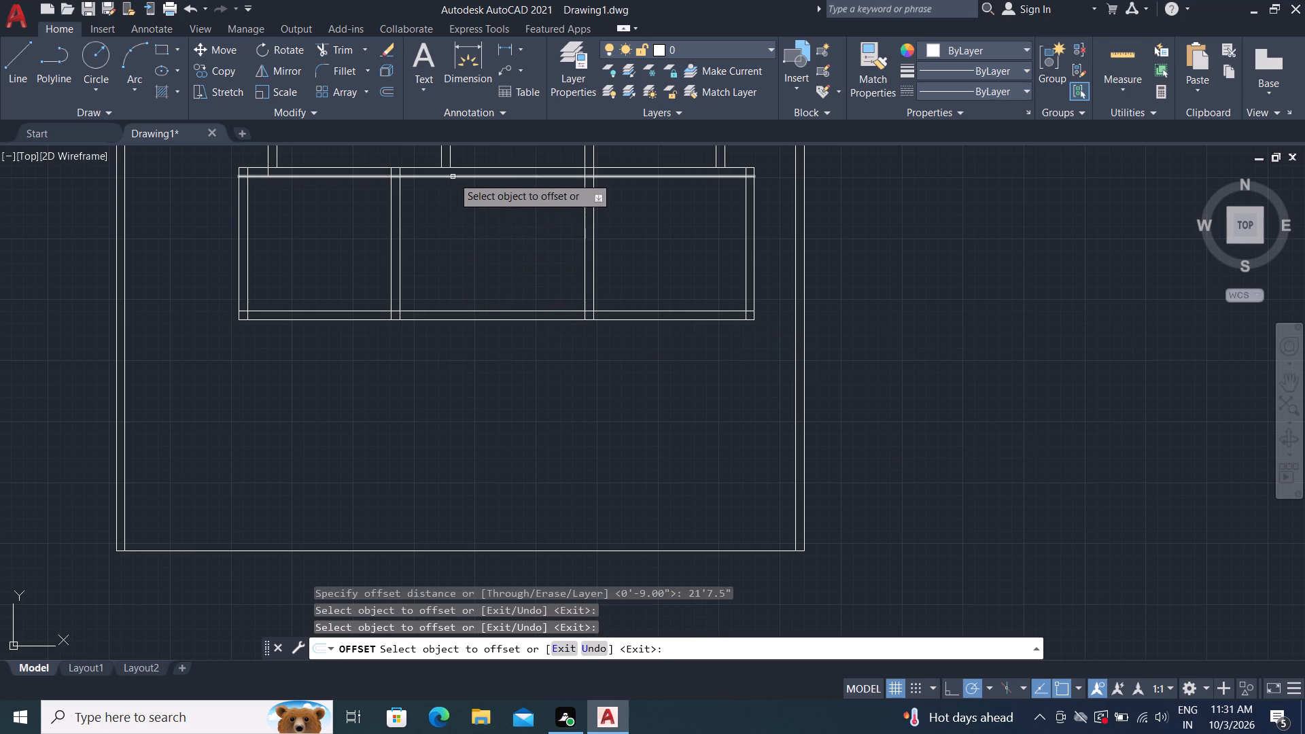
click(453, 177)
click(525, 495)
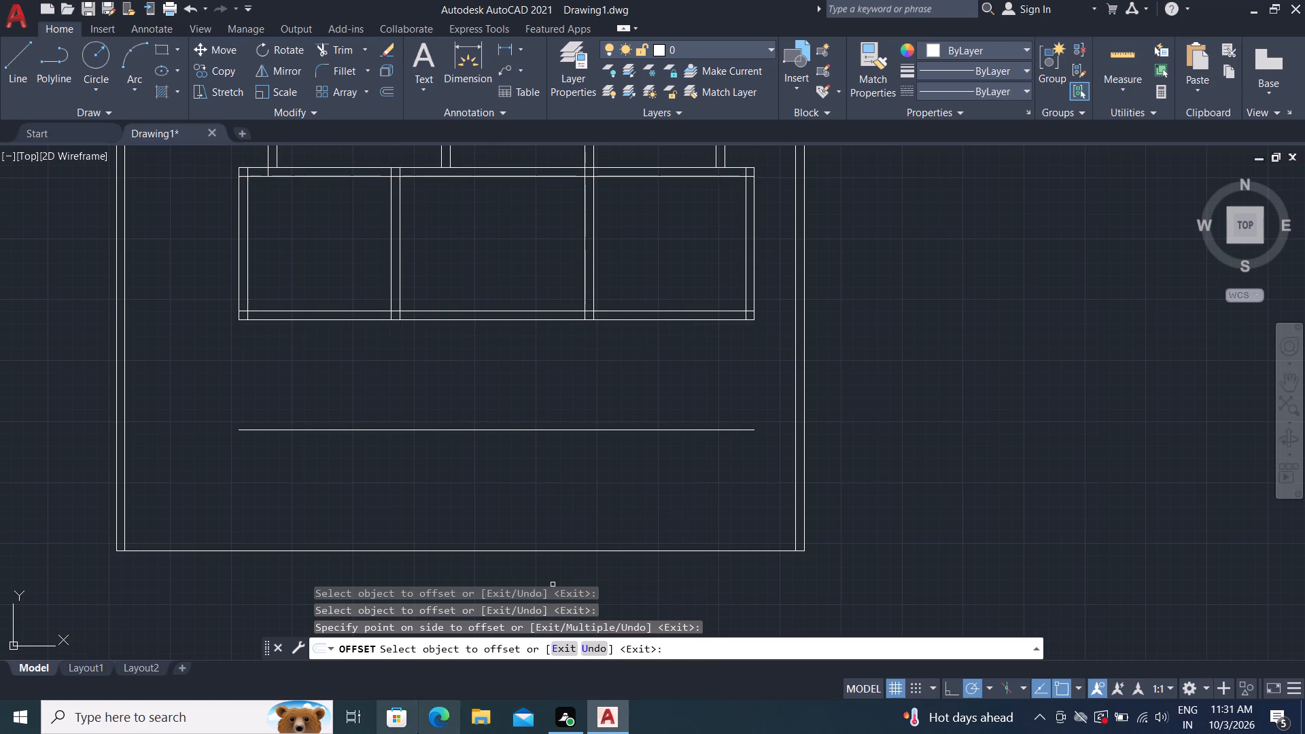
key(Escape)
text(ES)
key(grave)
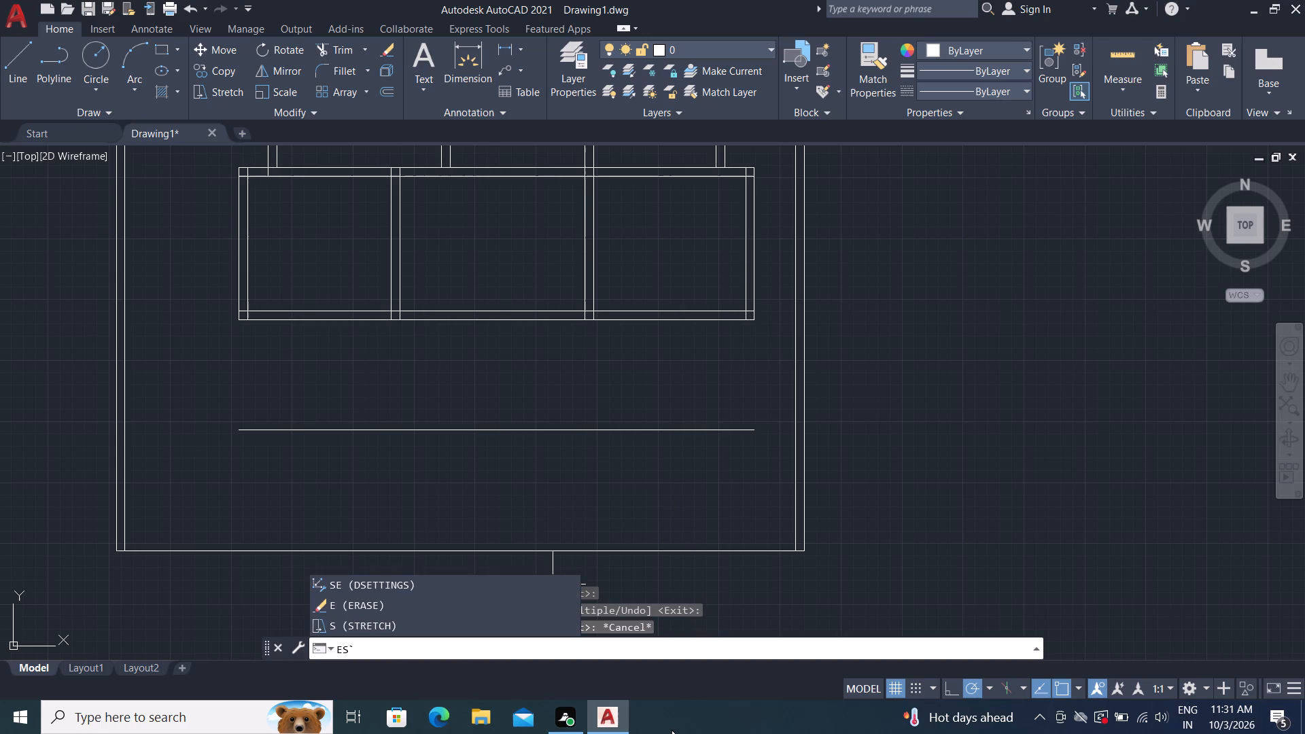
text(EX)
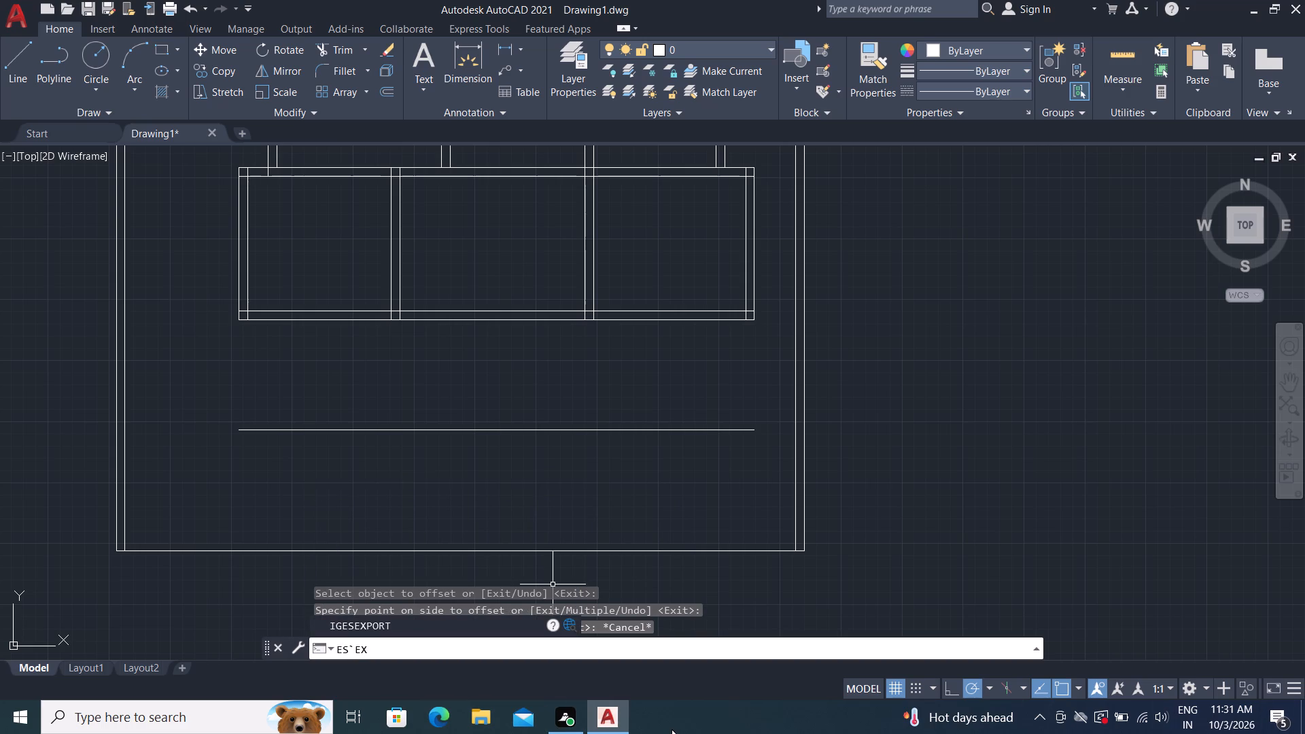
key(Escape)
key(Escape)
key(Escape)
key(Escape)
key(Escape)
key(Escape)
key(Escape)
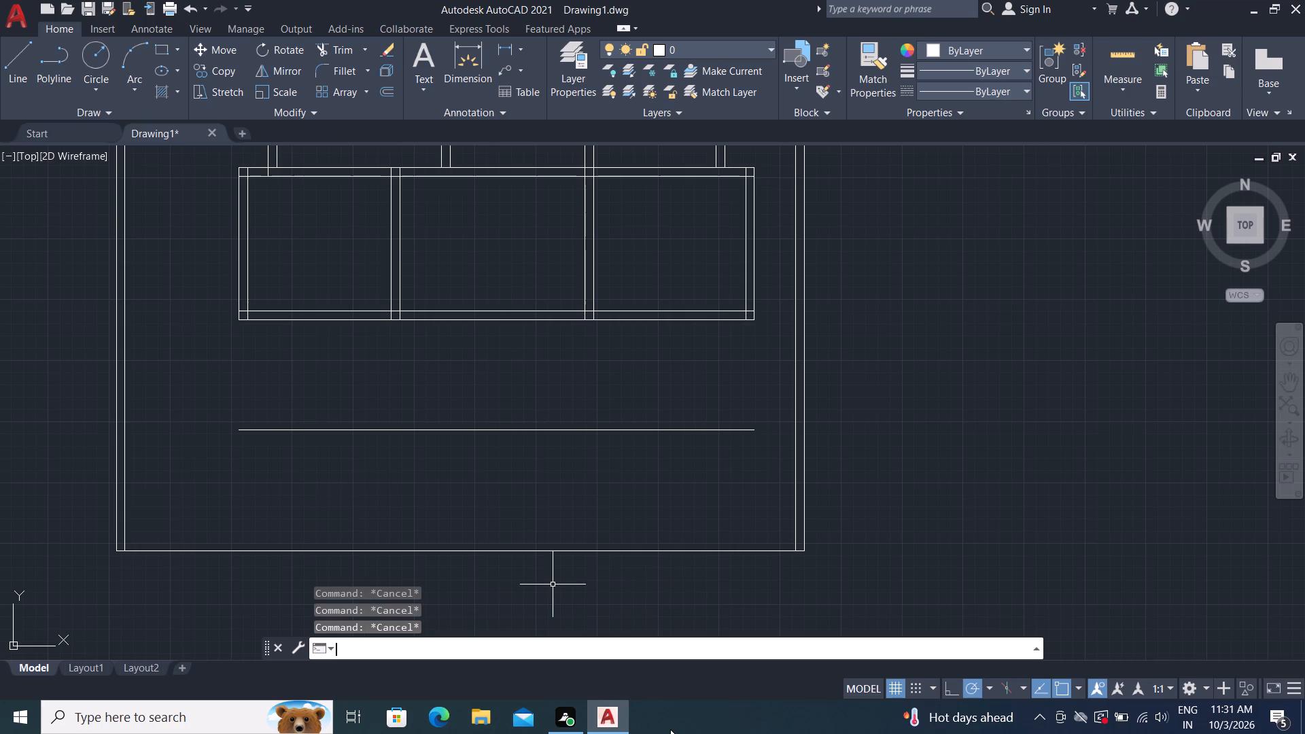
Extend the four vertical lines of the two interior walls down to the new horizontal line below the block.
text(EX)
key(space)
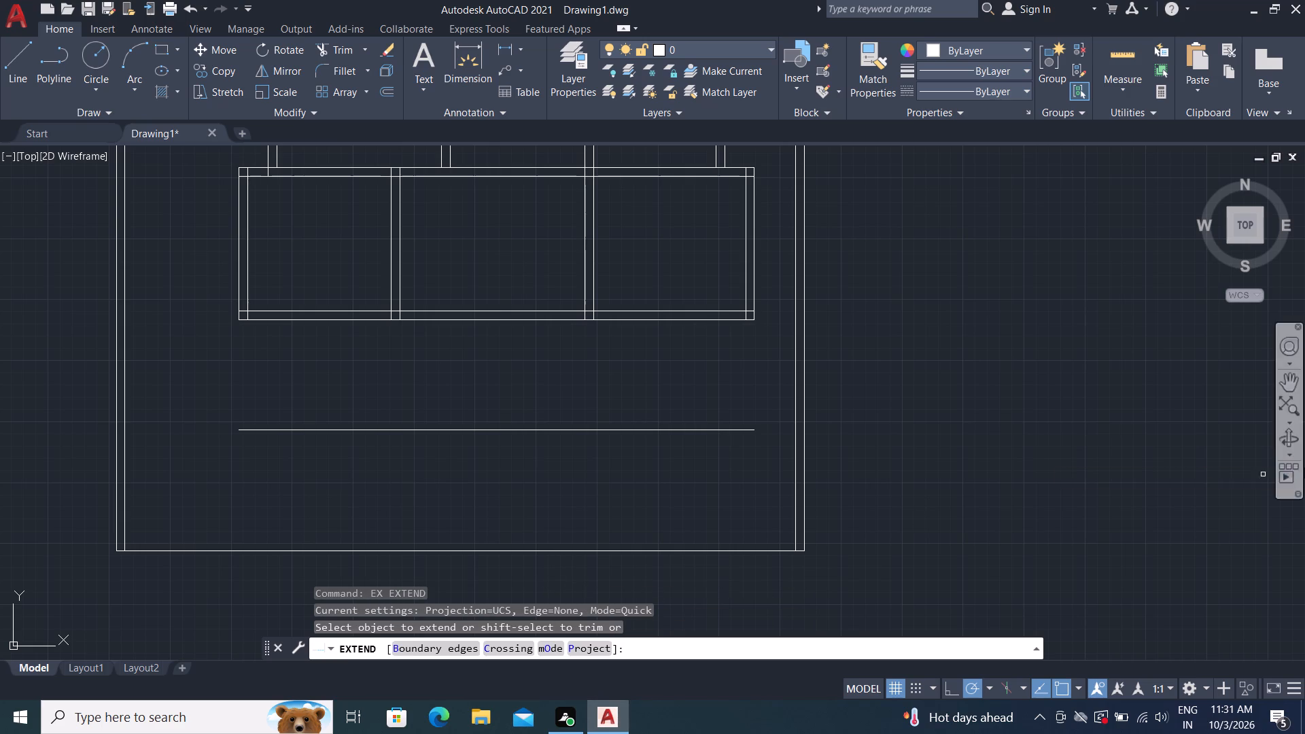
click(390, 269)
click(402, 280)
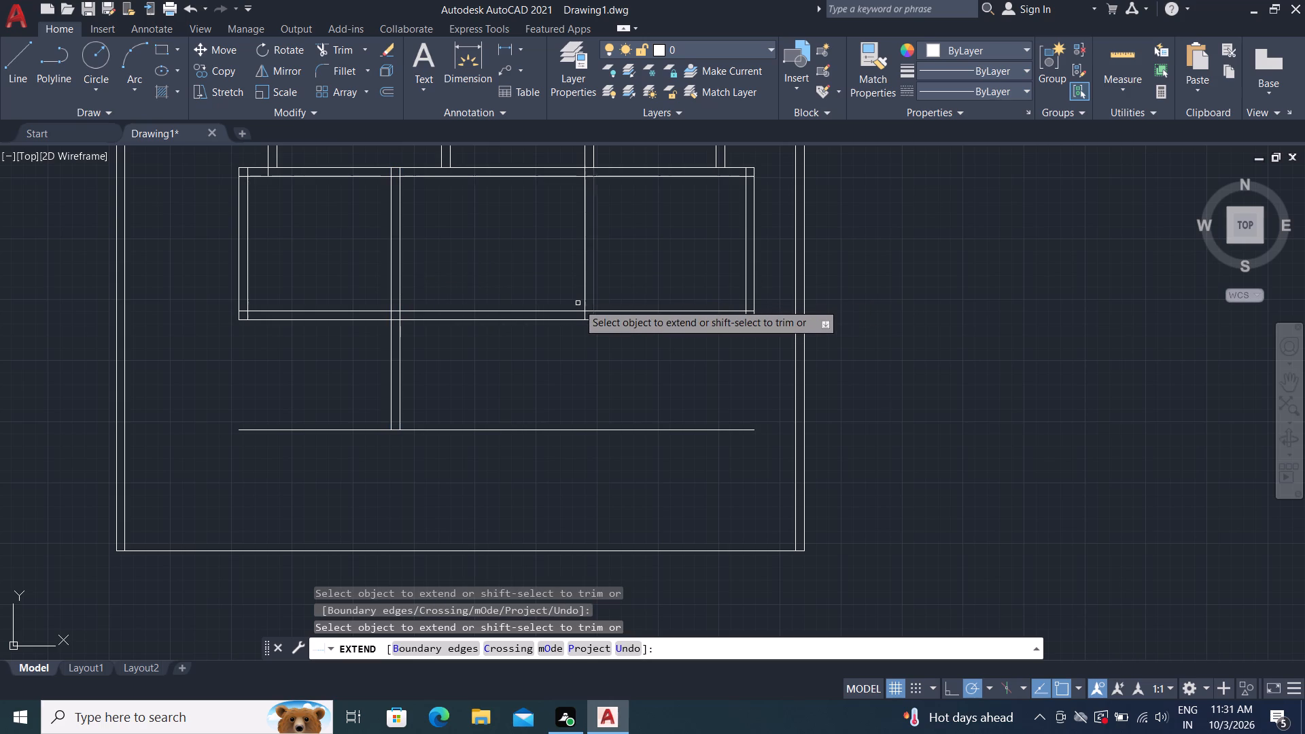
click(585, 303)
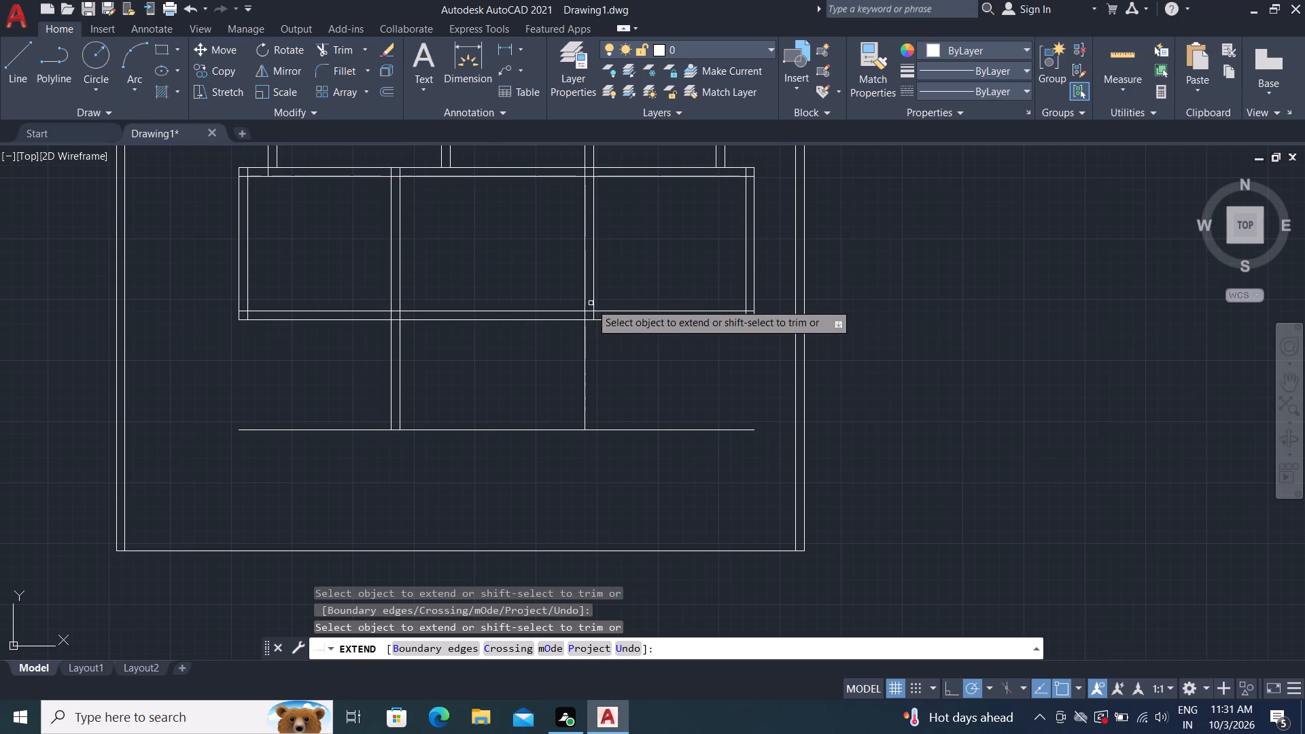
click(593, 303)
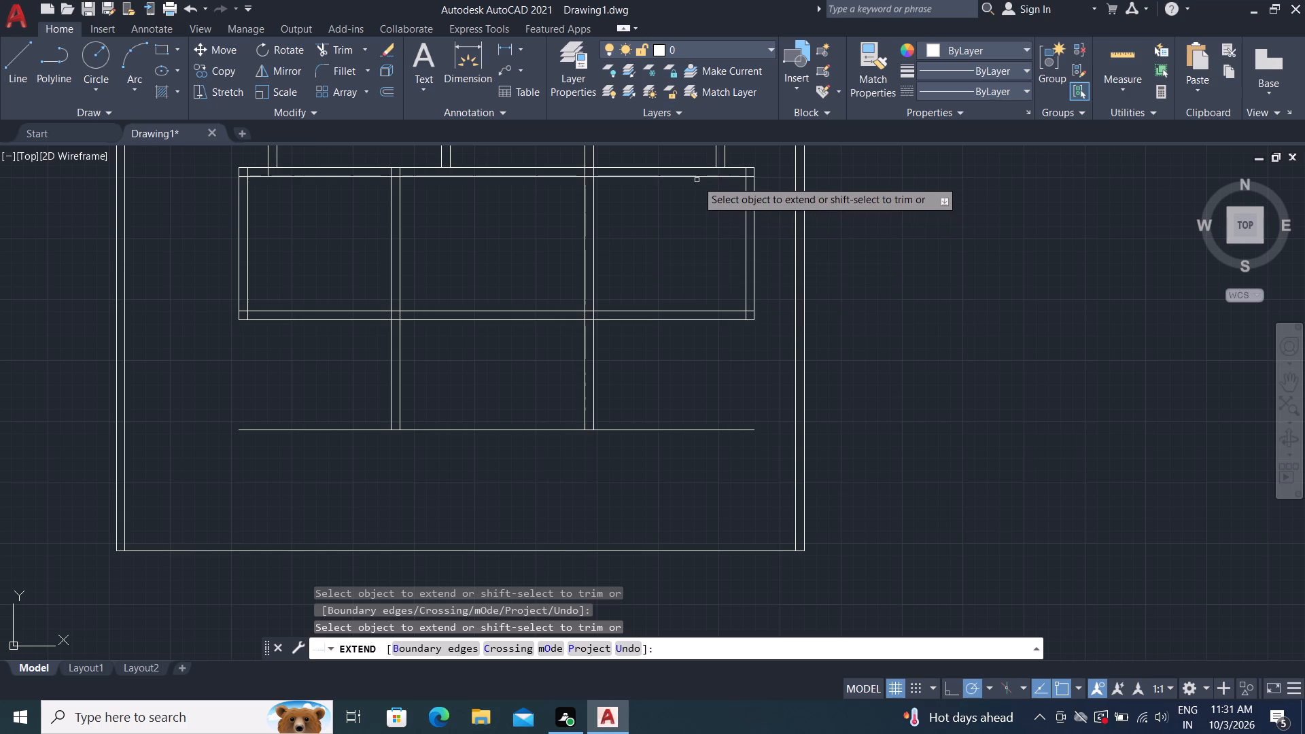
key(Escape)
Offset the new horizontal line 9" downward to form the lower wall's thickness.
key(o)
key(space)
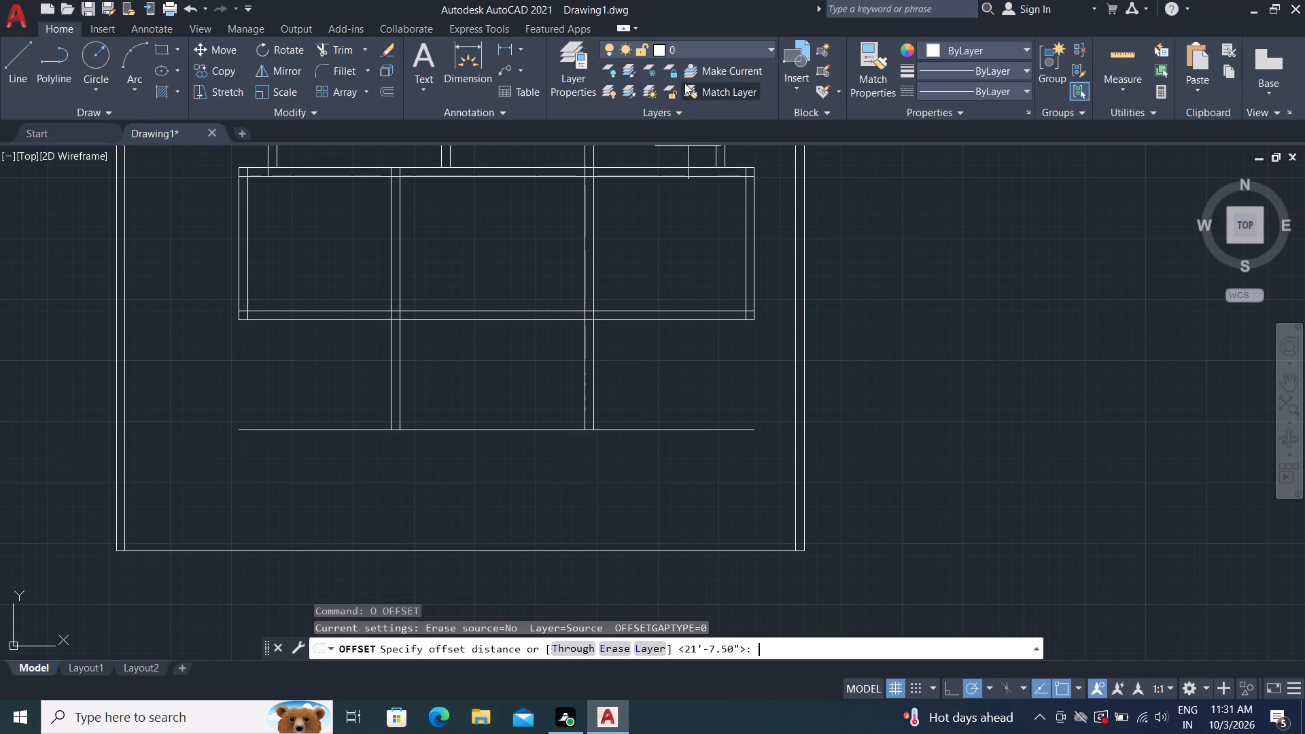
key(9)
key(shift+quotedbl)
key(Return)
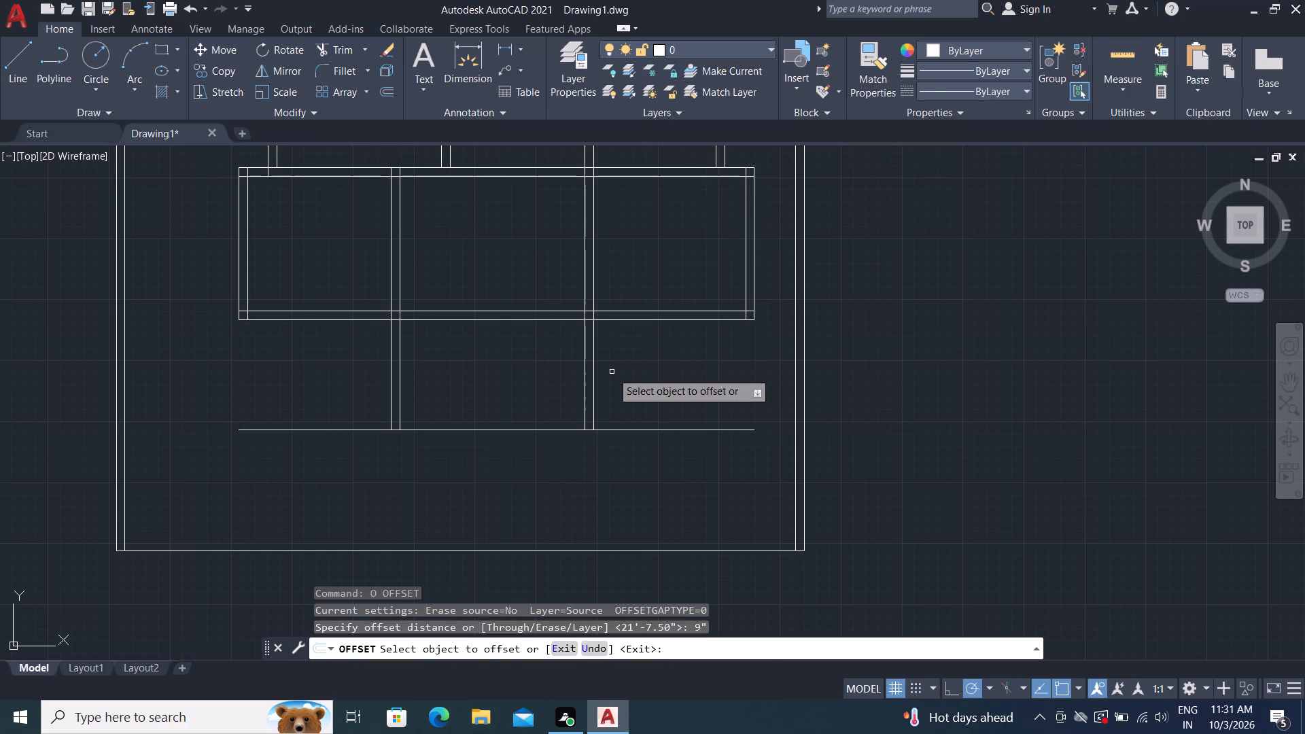
click(546, 433)
click(546, 431)
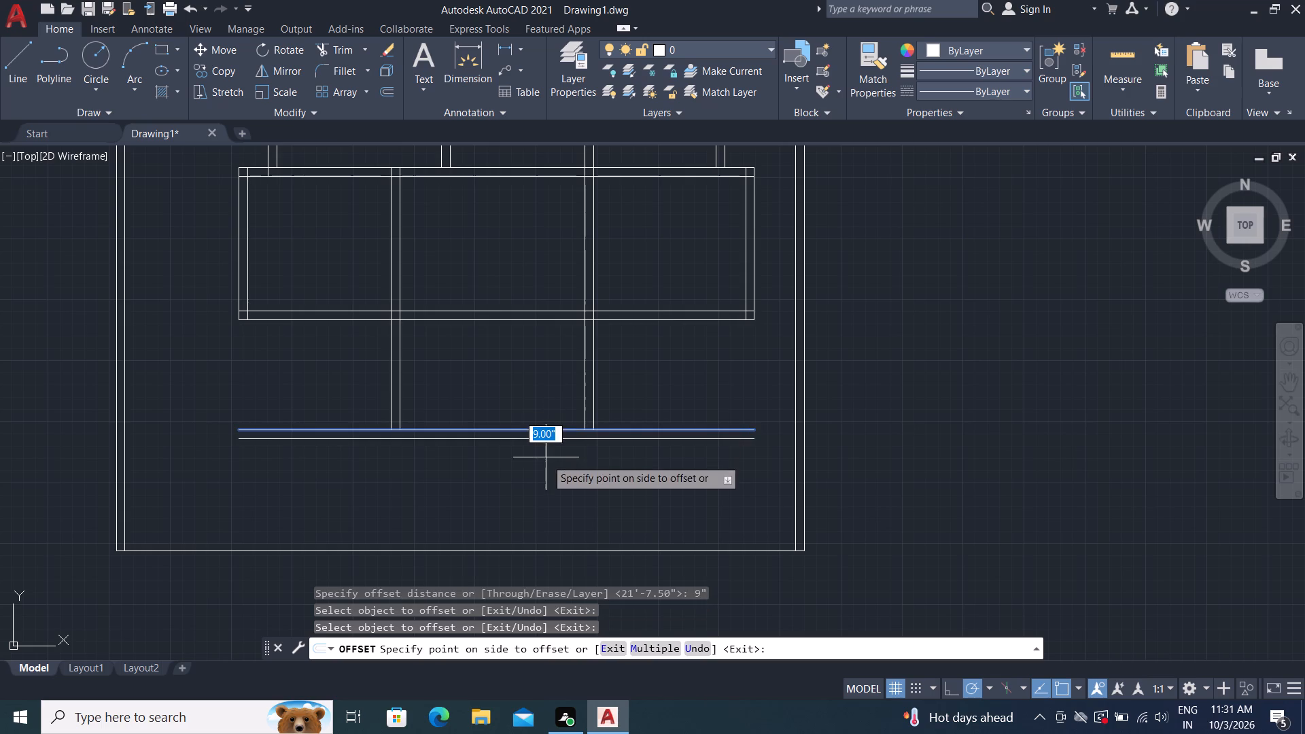
click(546, 474)
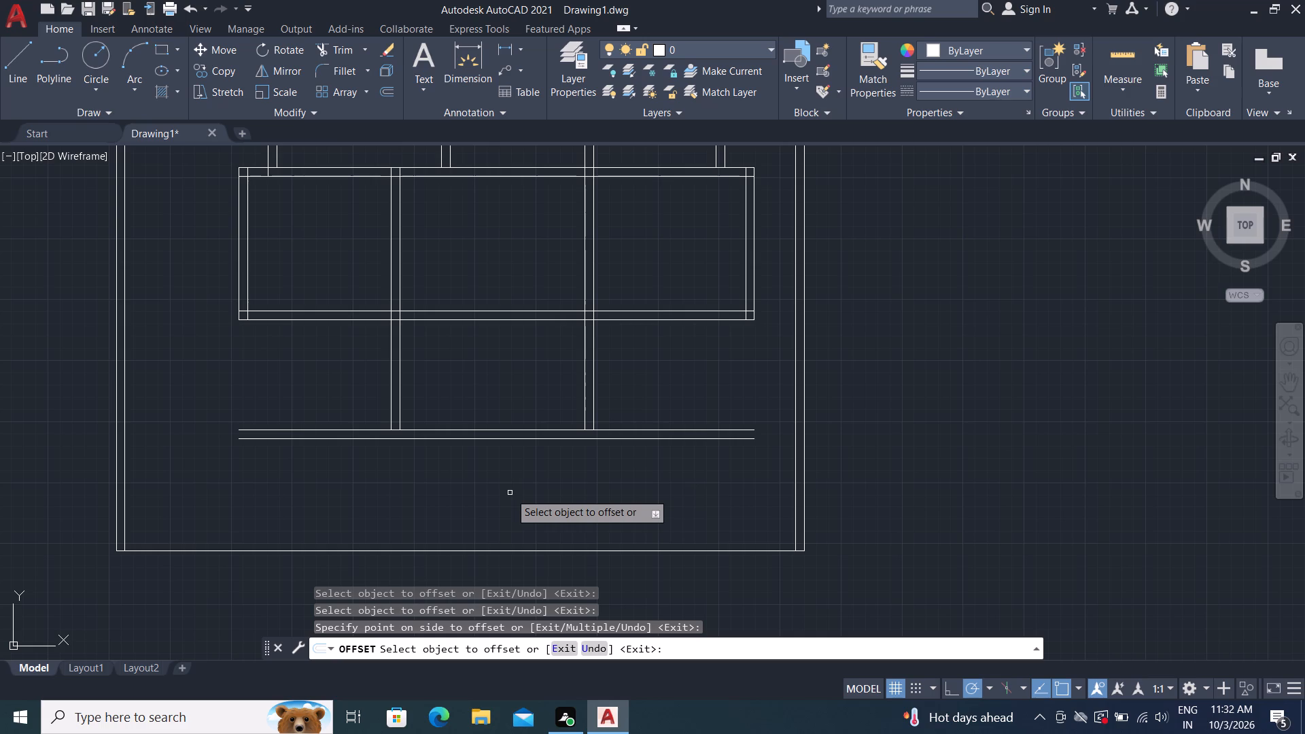
key(Escape)
Trim the two horizontal wall lines at the middle room's lower side, between the two interior walls.
text(TR)
key(space)
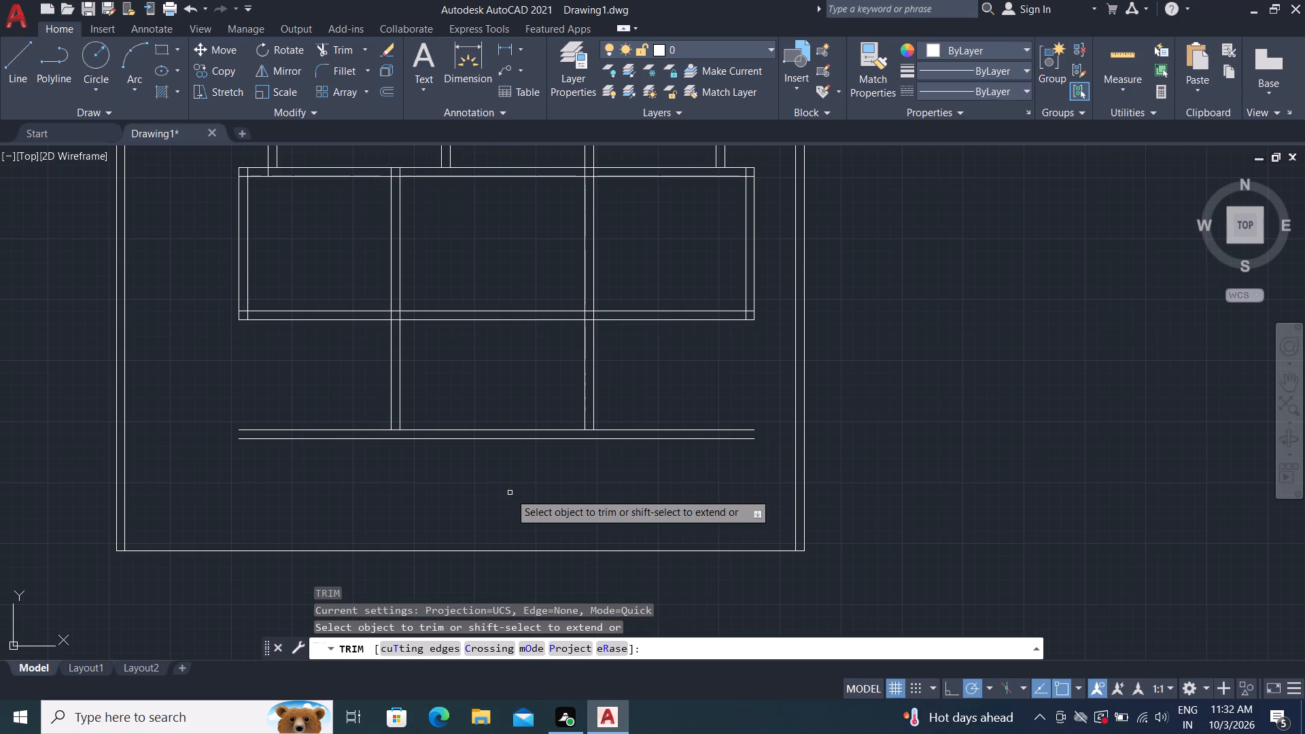
drag(485, 295, 486, 304)
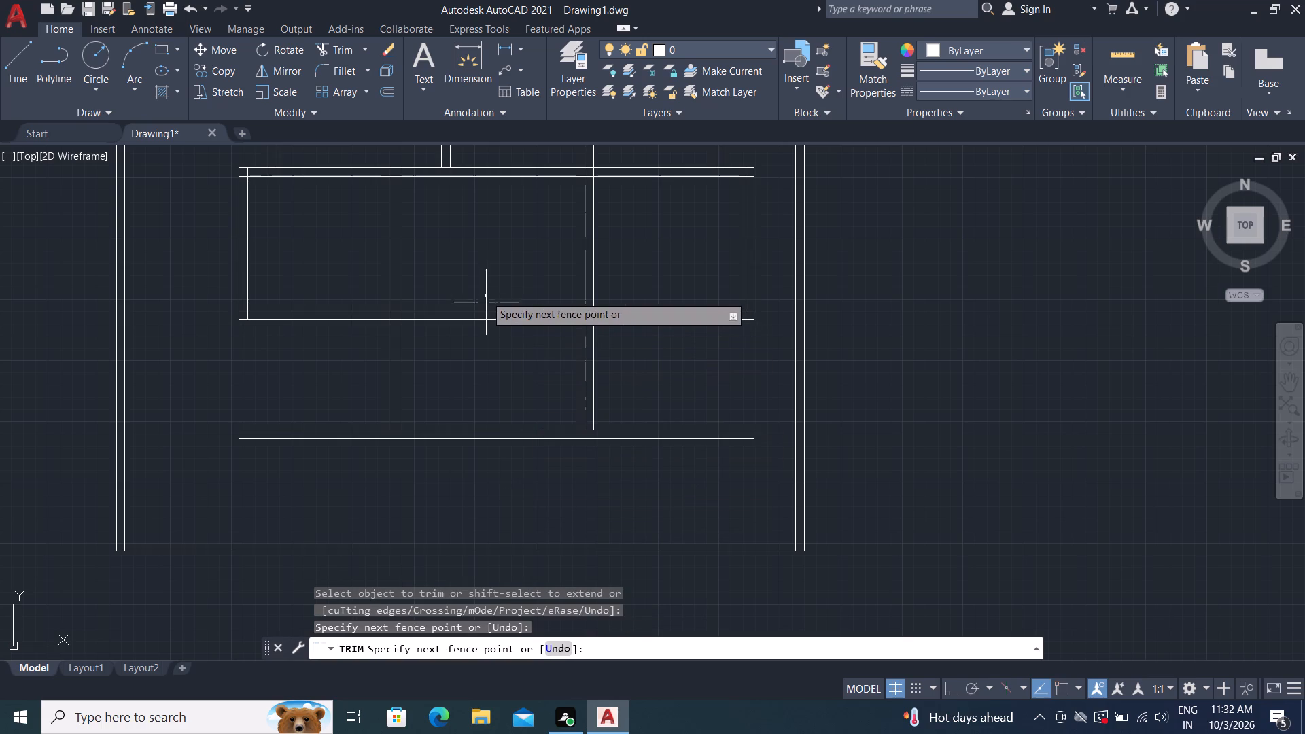
drag(486, 304, 491, 331)
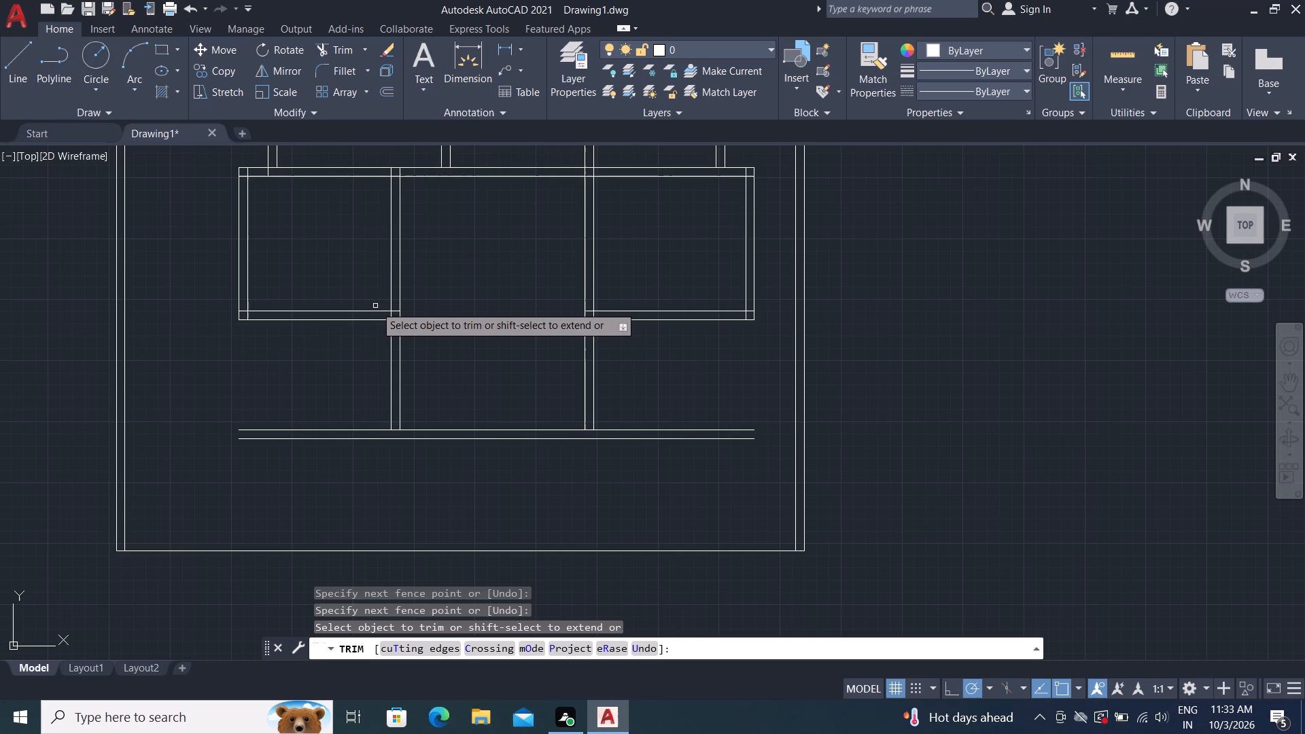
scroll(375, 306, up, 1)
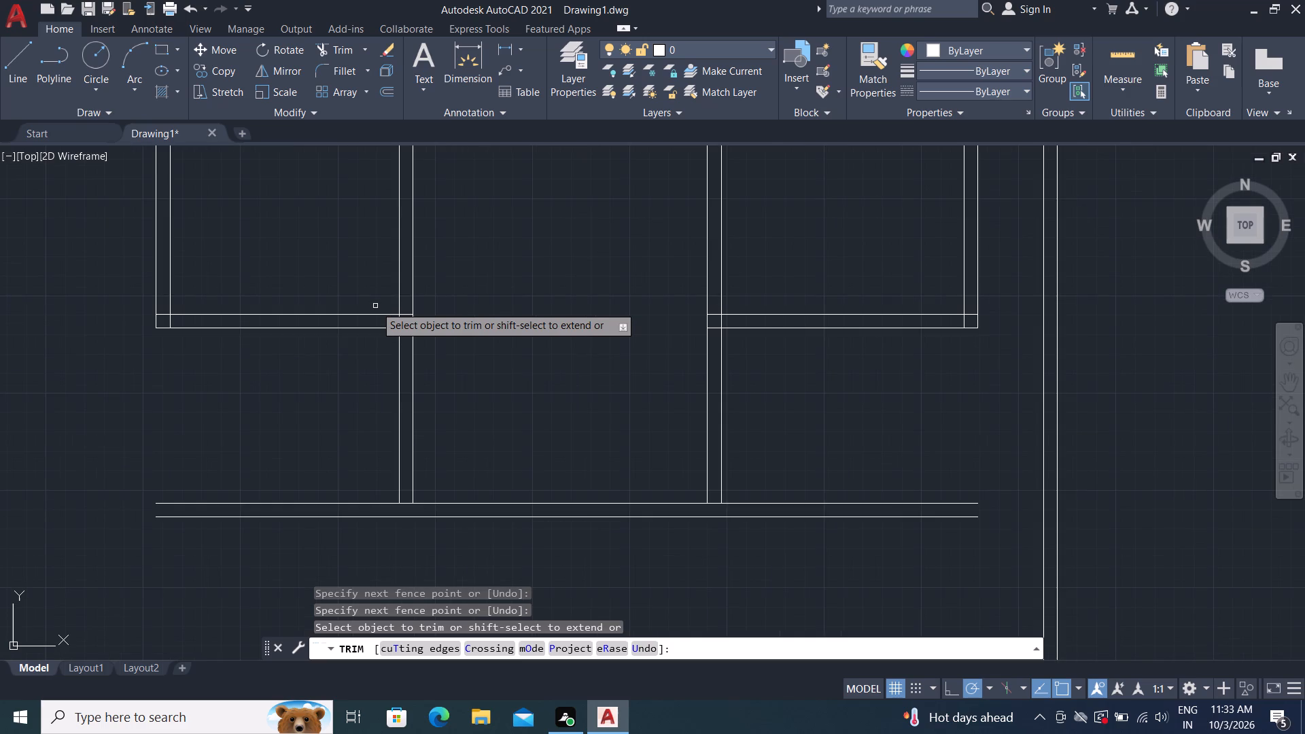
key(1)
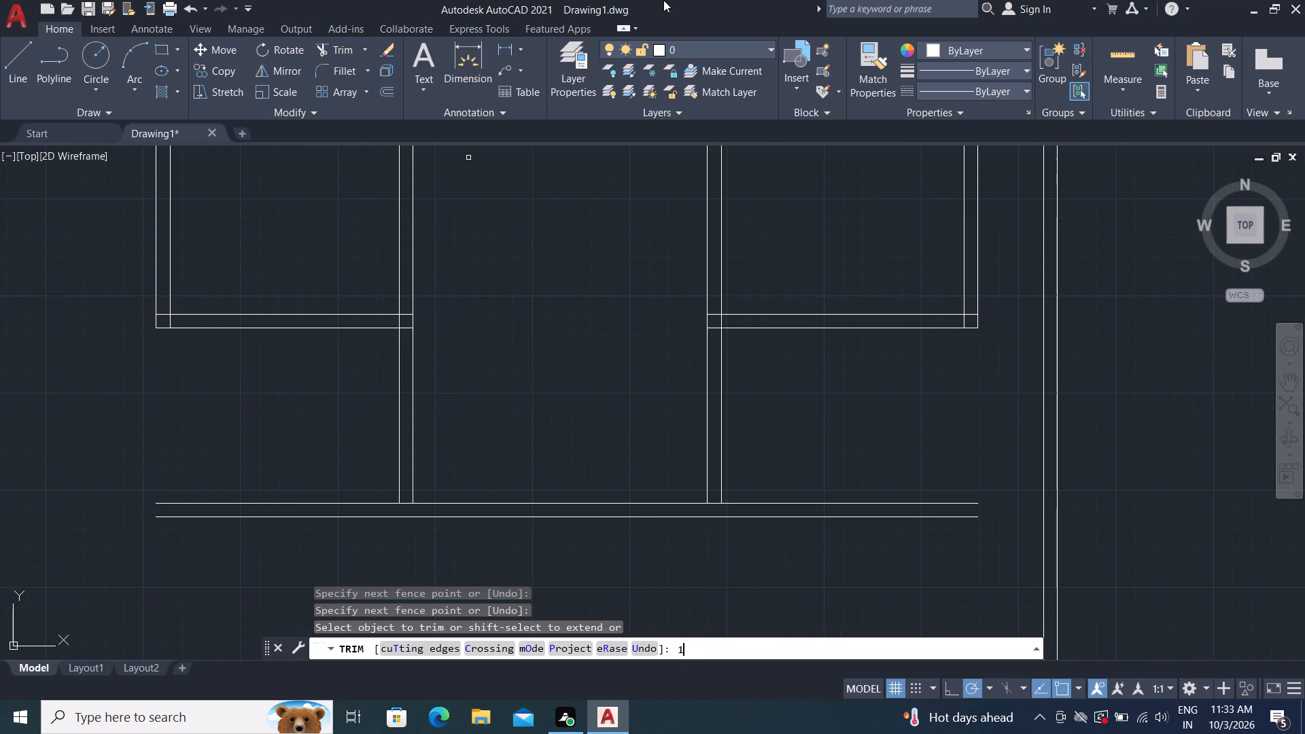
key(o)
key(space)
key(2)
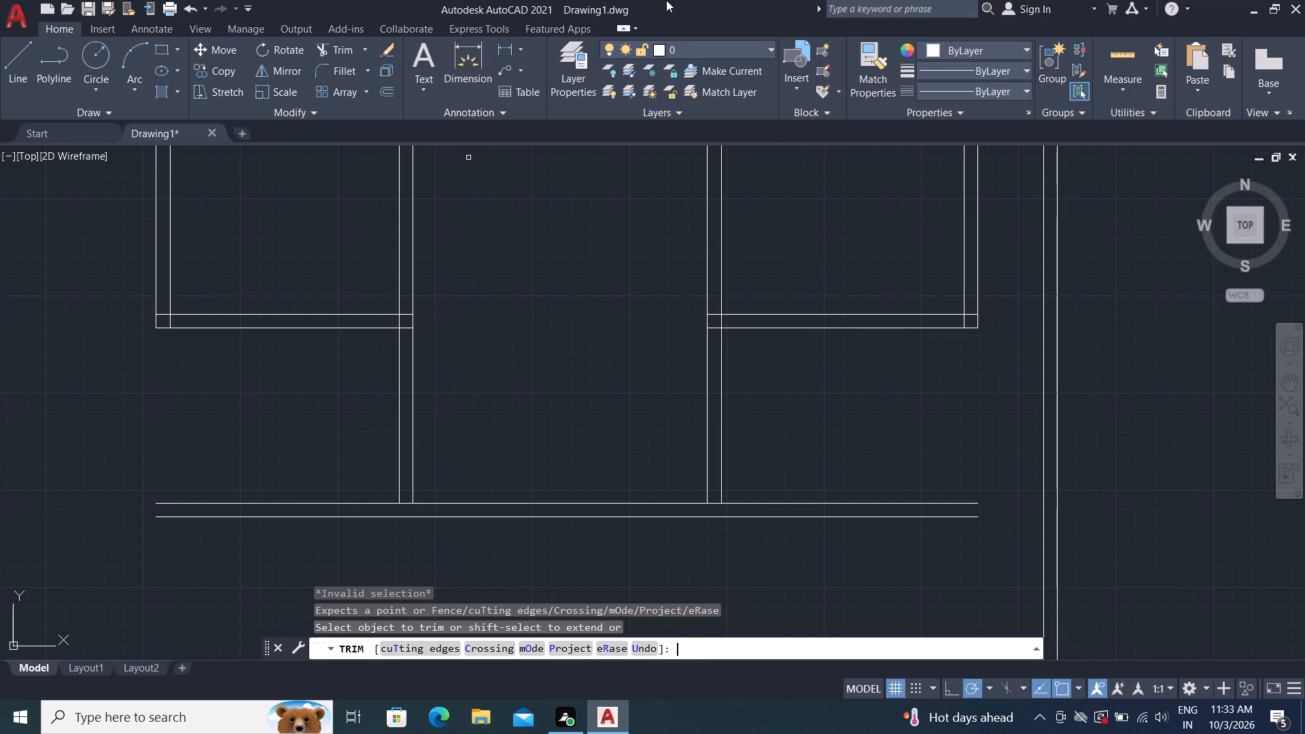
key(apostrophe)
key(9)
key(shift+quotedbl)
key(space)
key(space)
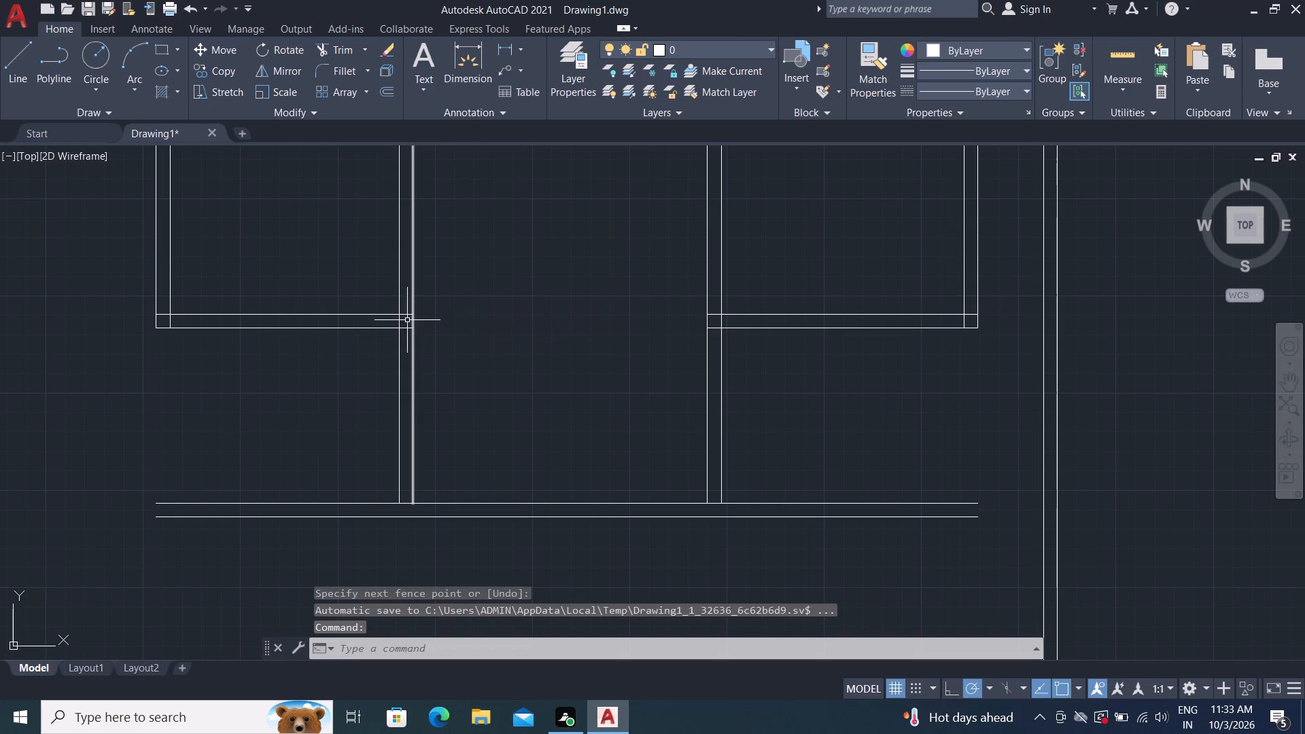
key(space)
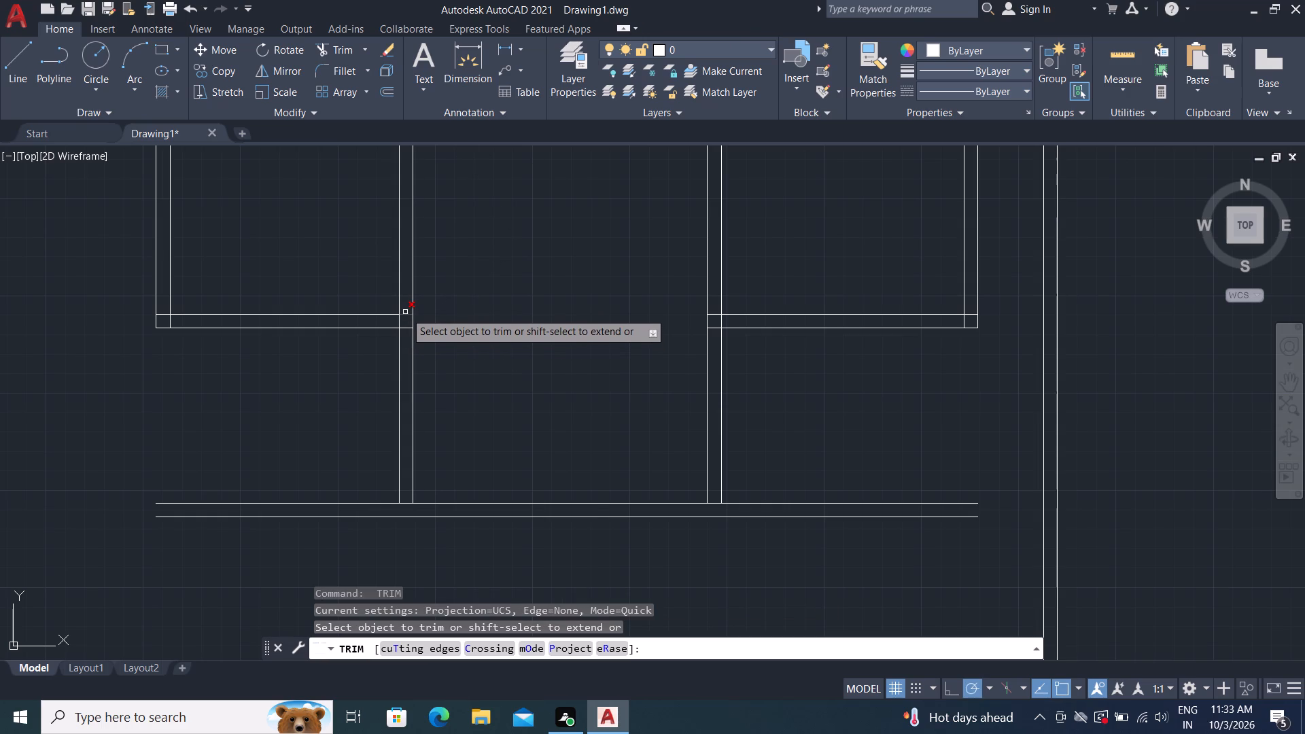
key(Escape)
Offset the outer line of each of the two interior walls 2'9" outward, away from the middle room.
text(O)
key(space)
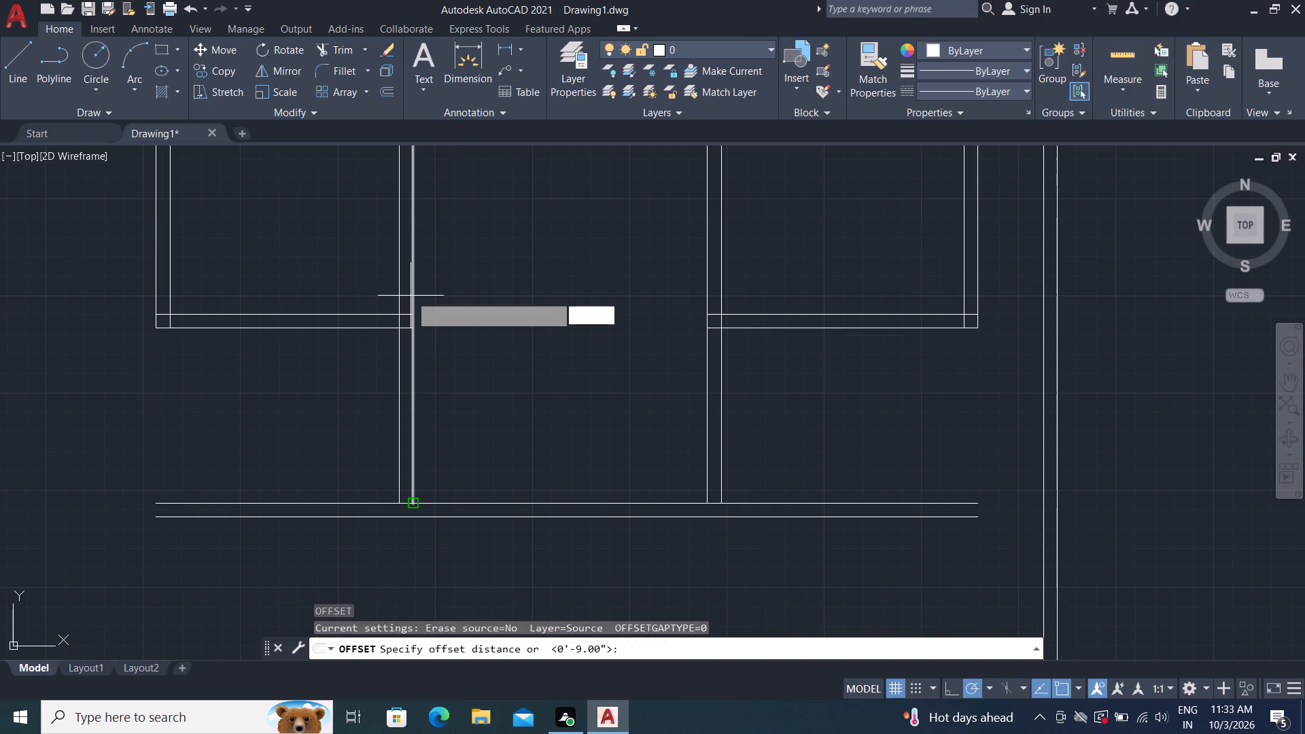
text(2'8)
key(BackSpace)
key(9)
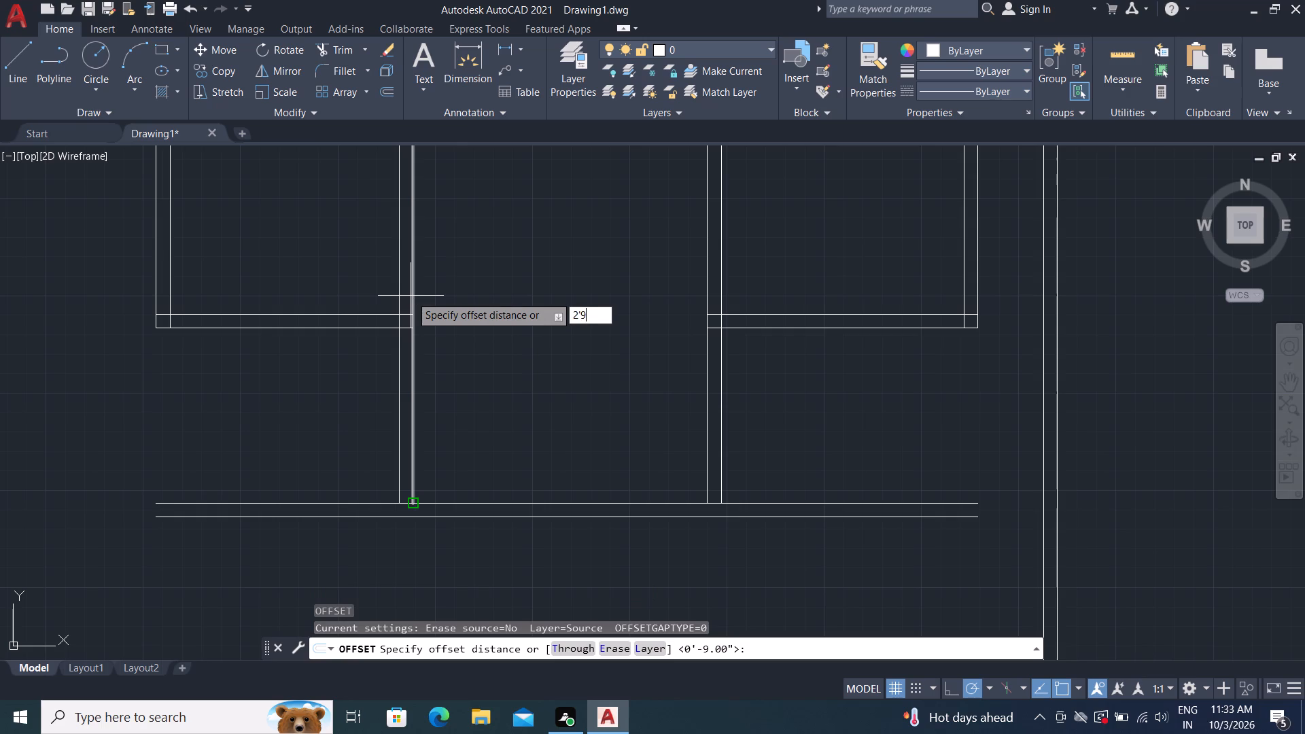
key(Page_Up)
key(shift+quotedbl)
key(Return)
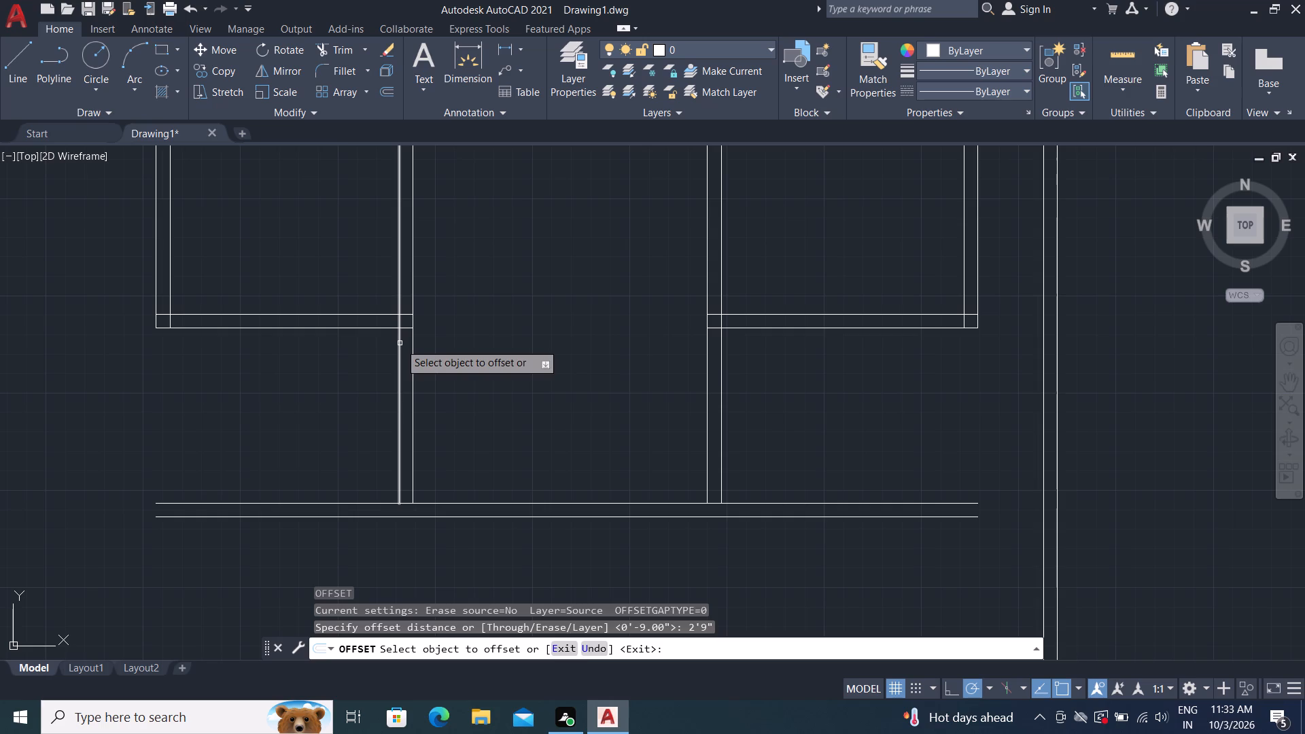
click(400, 343)
click(349, 352)
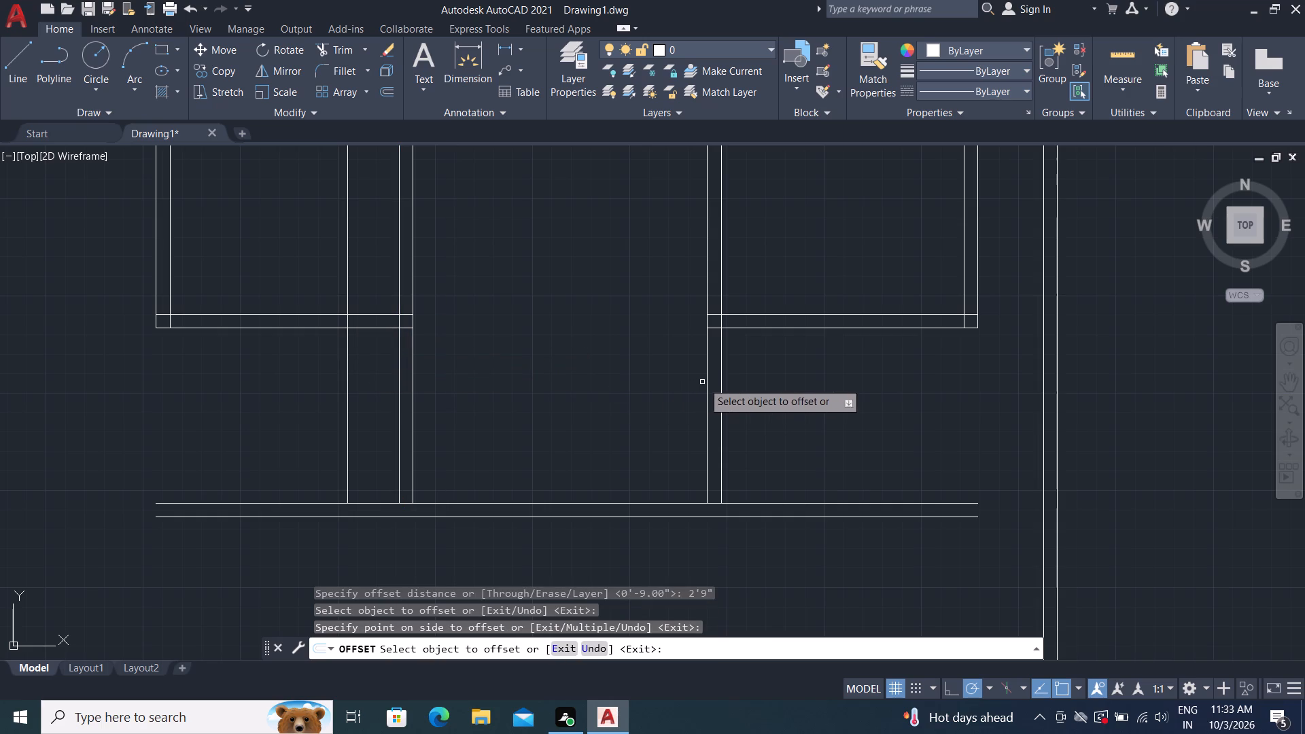
click(723, 381)
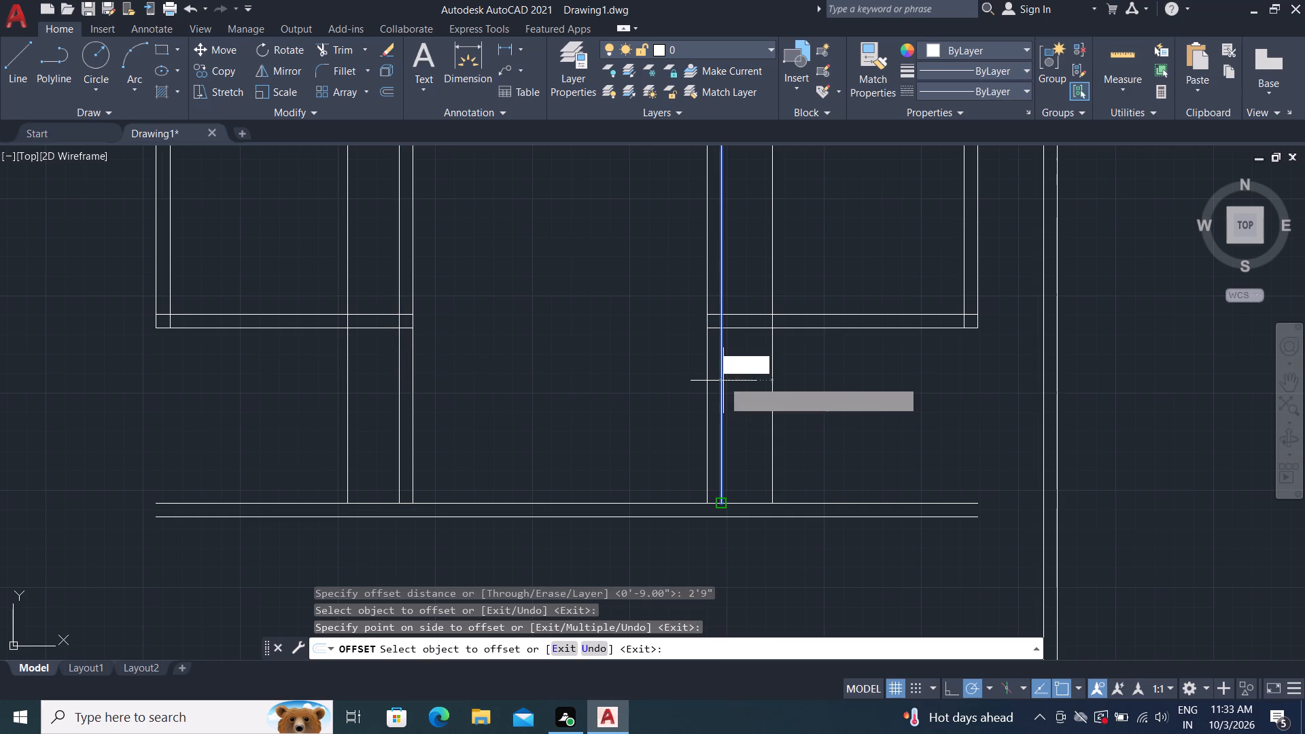
click(846, 402)
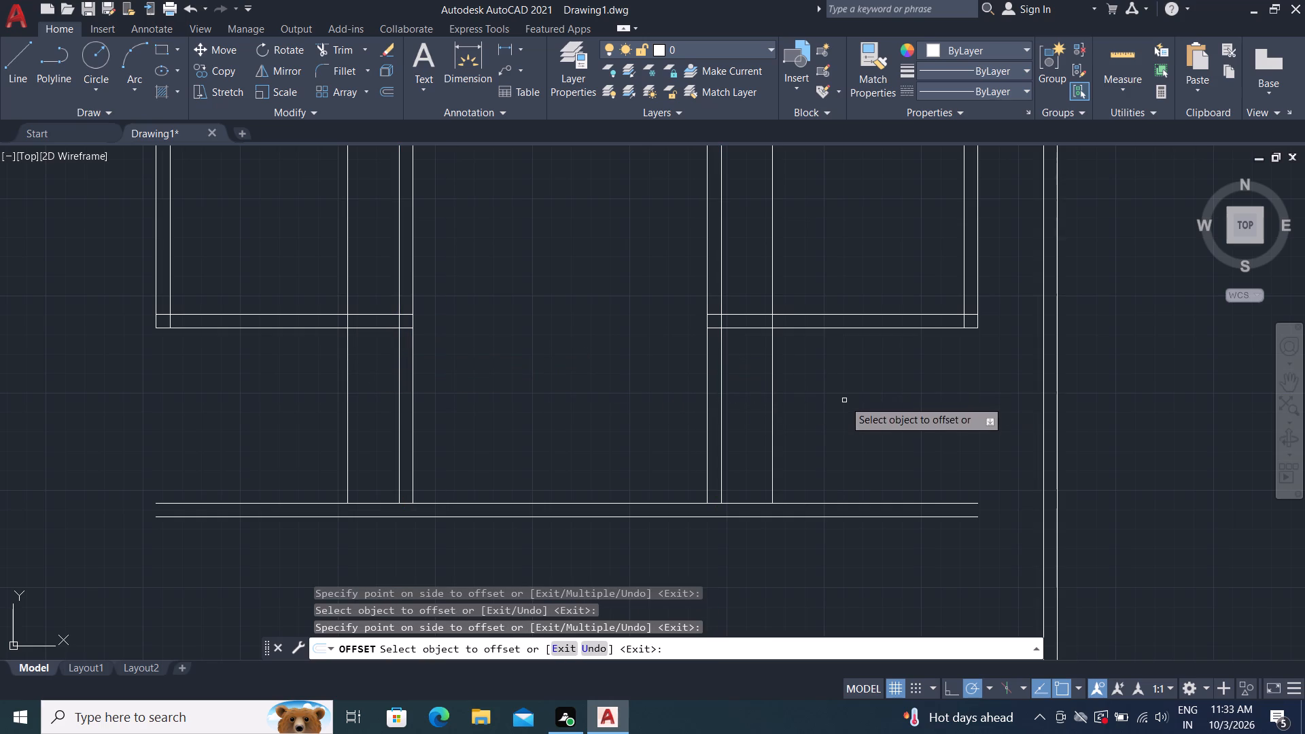
key(Escape)
Extend the right interior wall's outer line and its offset copy down to the lowest horizontal wall line.
text(EX)
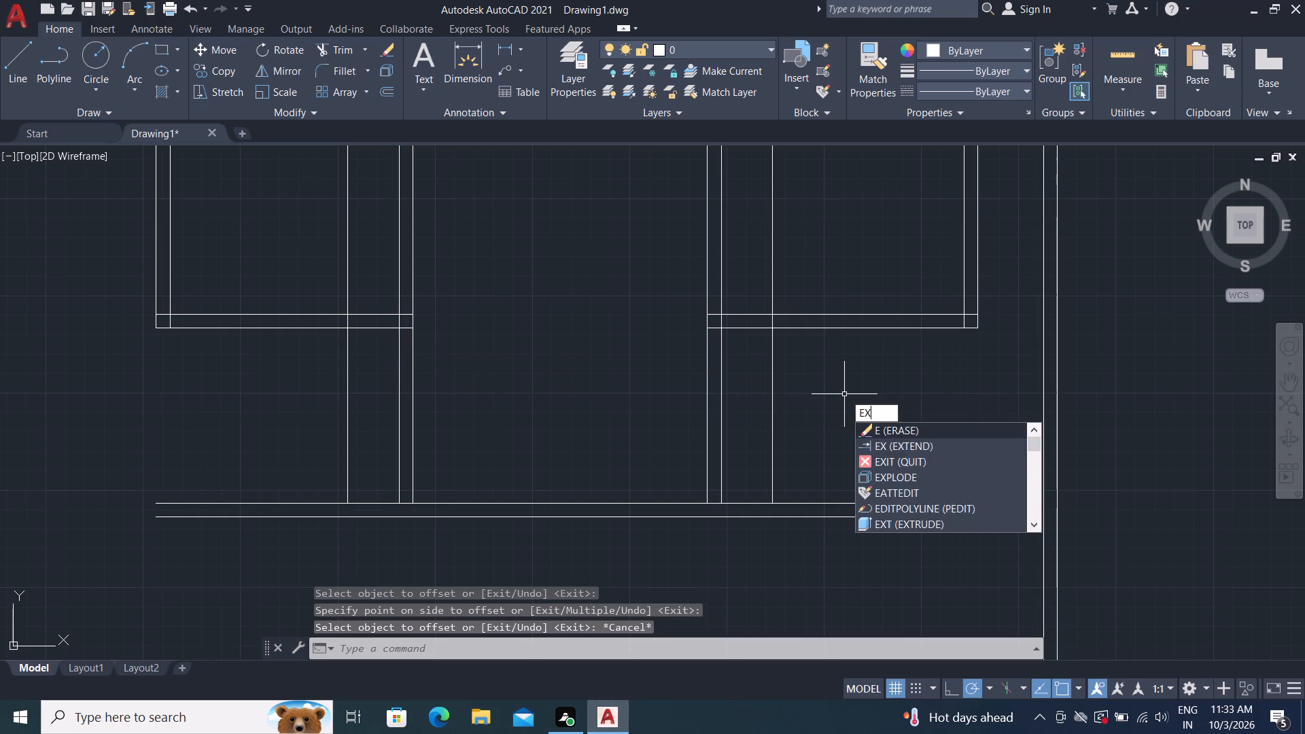
key(space)
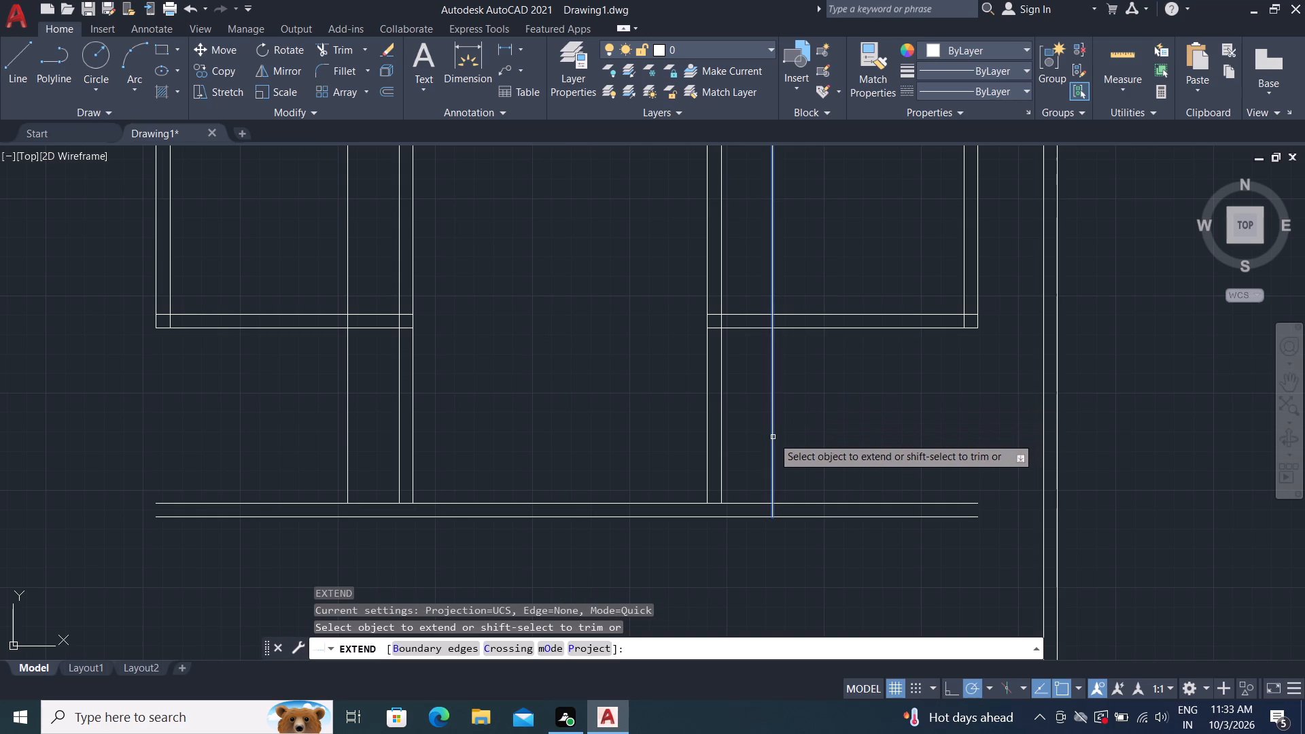
click(773, 437)
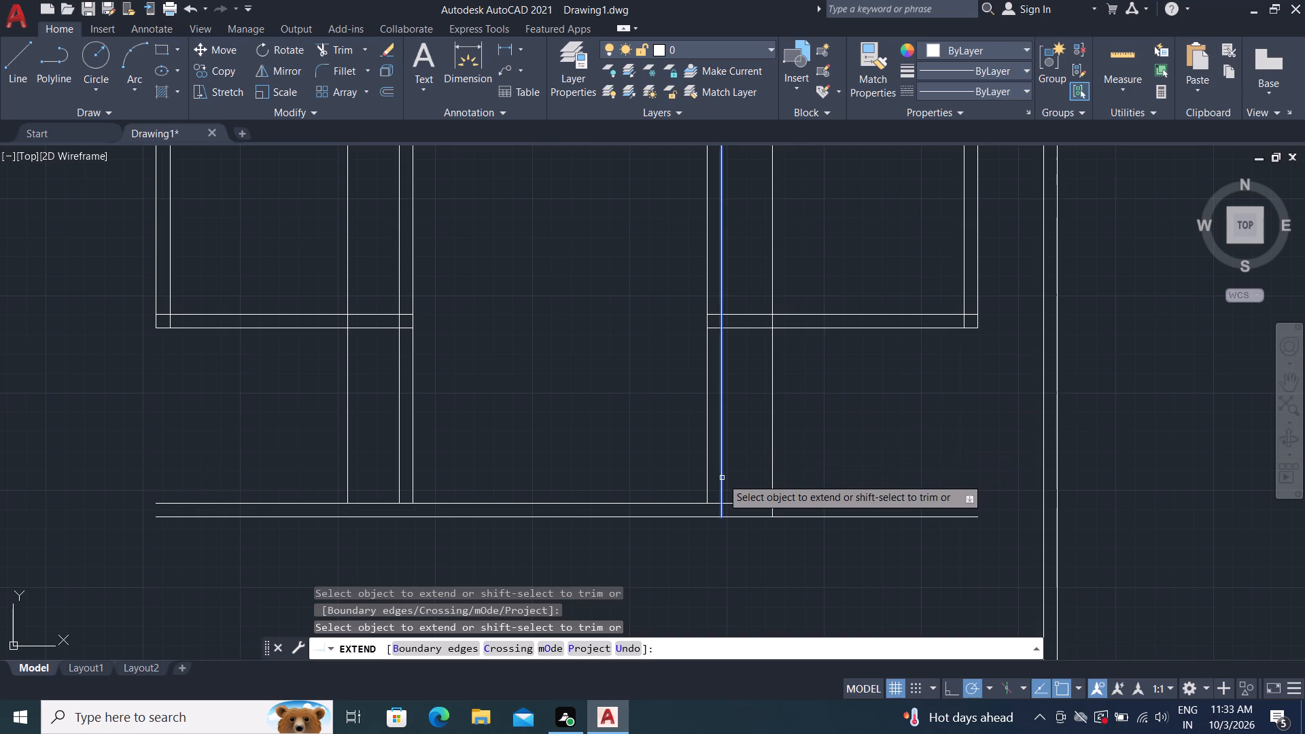
click(722, 478)
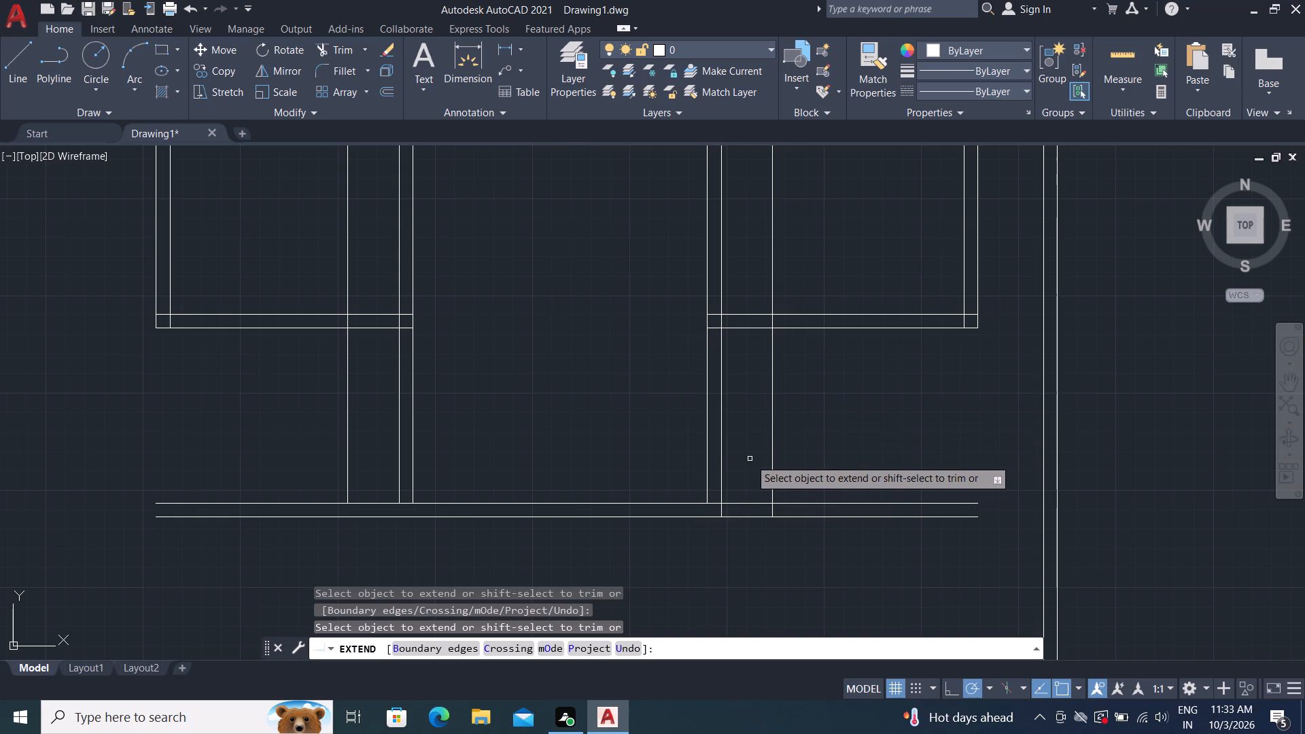
key(Escape)
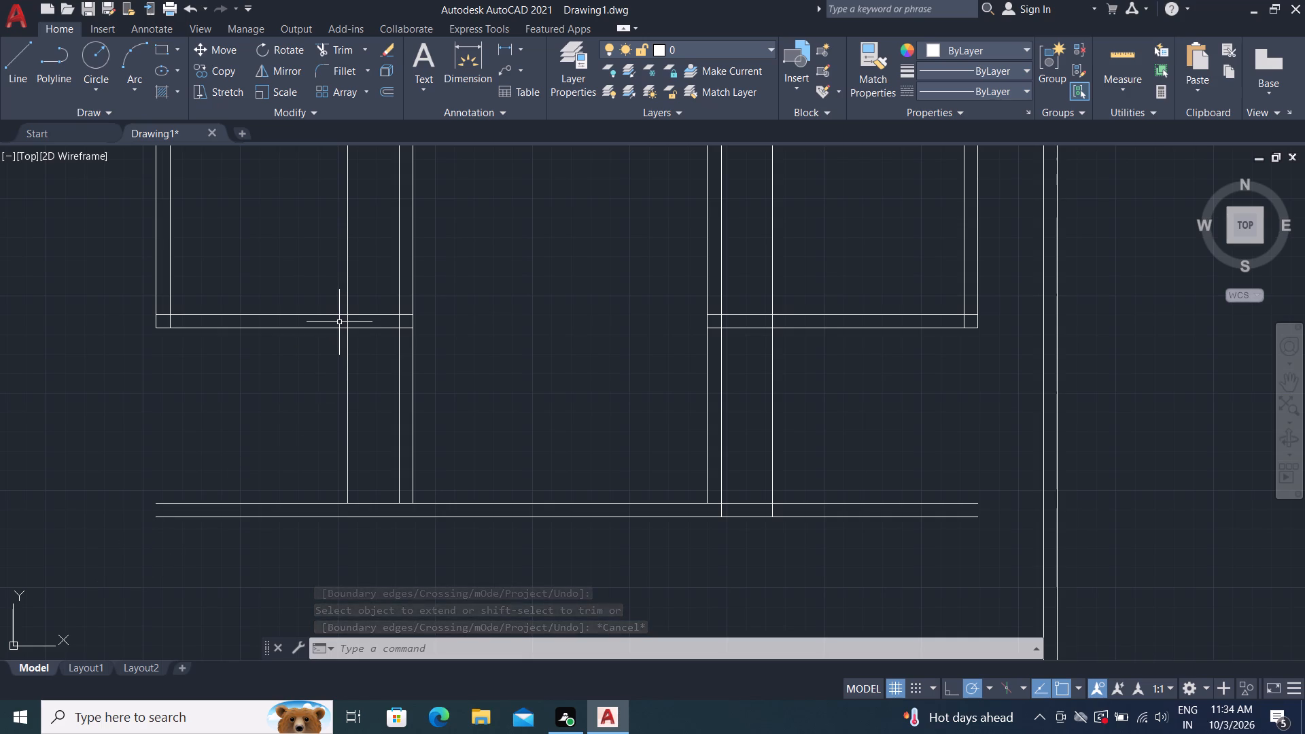
Trim the left 2'9" offset line where it runs through the left room, above that room's lower wall.
text(TR)
key(space)
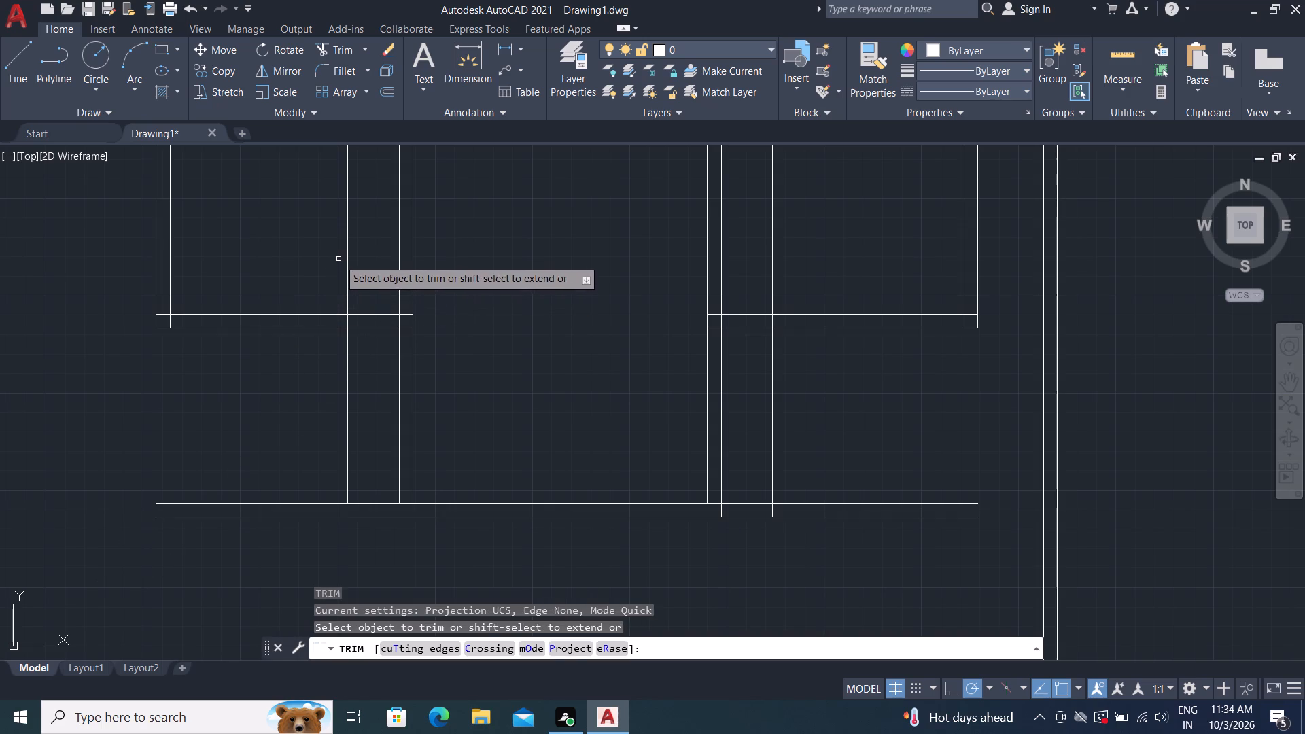
drag(335, 259, 362, 267)
key(Escape)
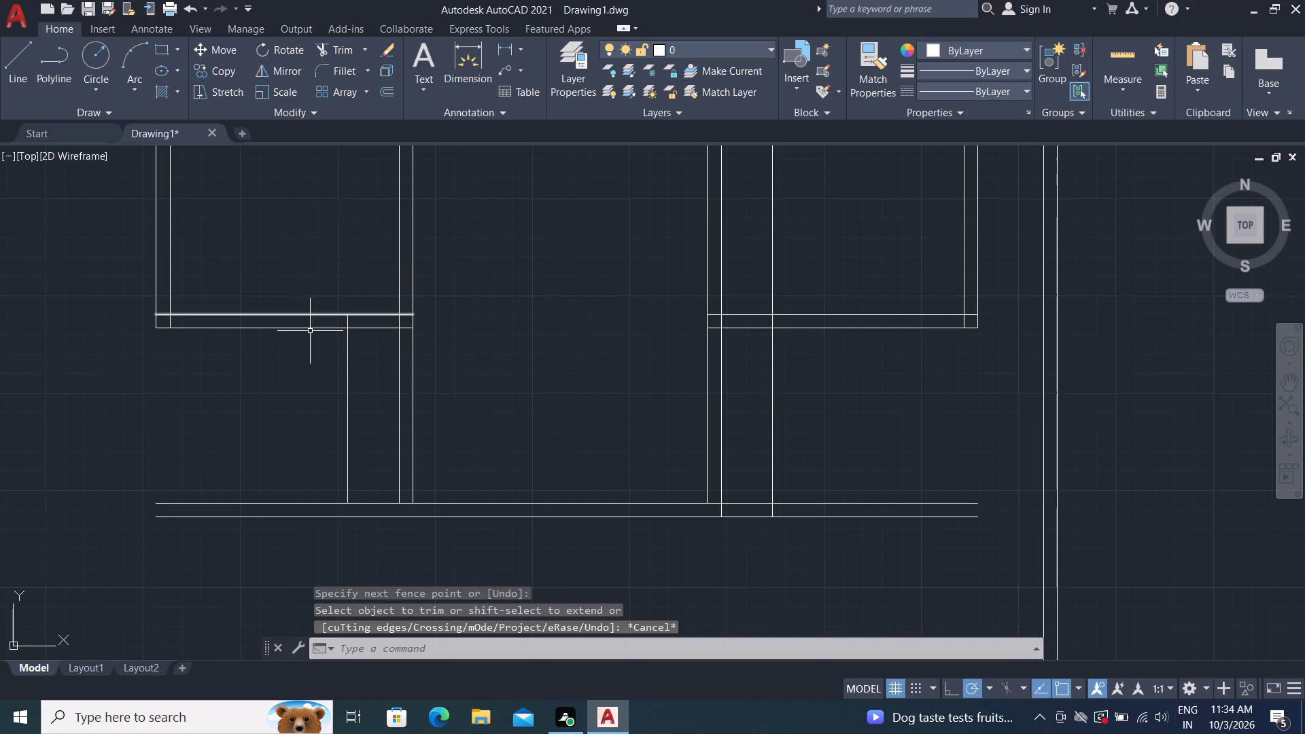
Offset the left interior wall's outer line 3'10.5" to the left.
text(O)
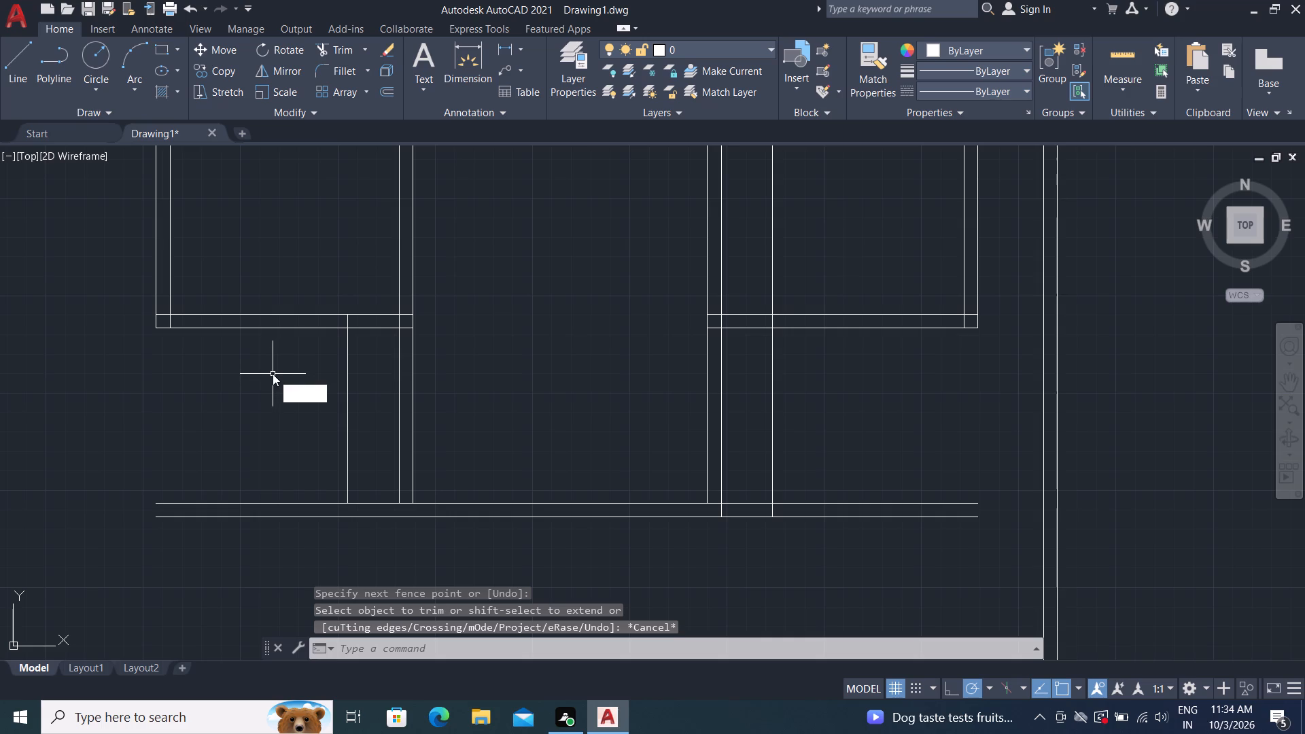
key(space)
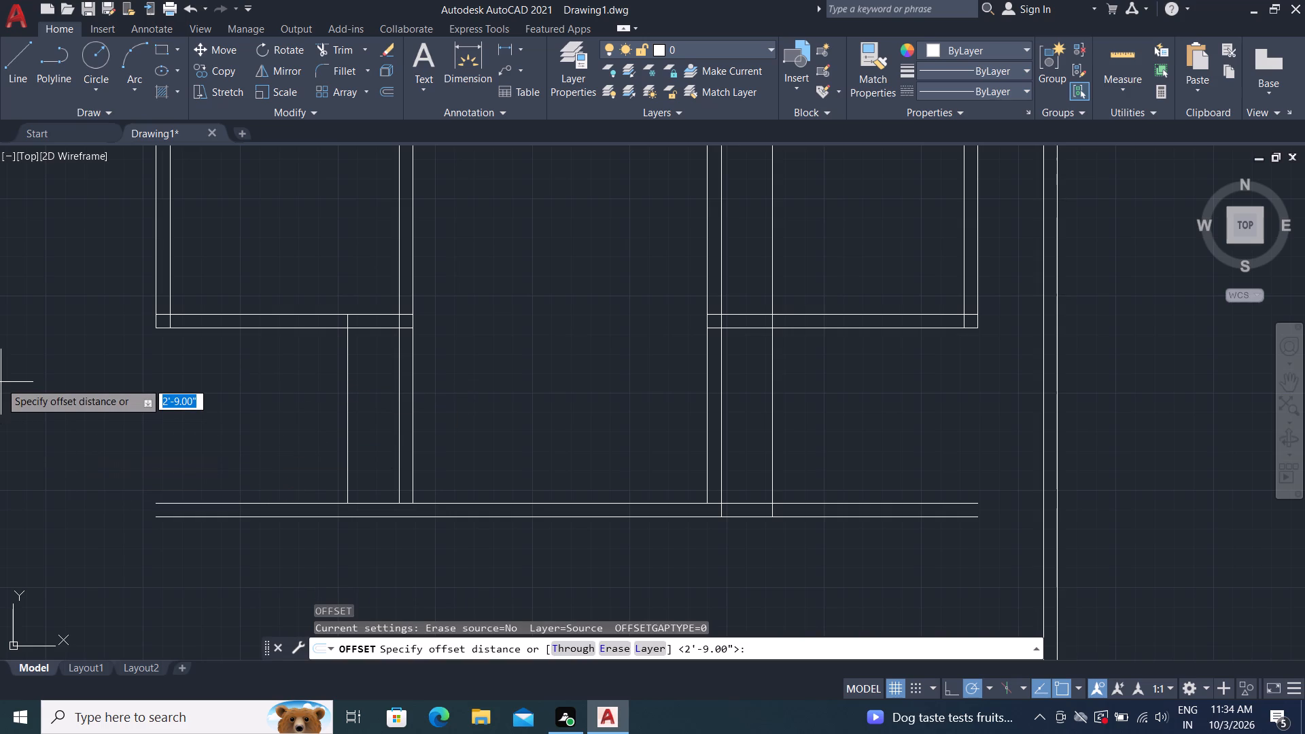
text(3')
key(1)
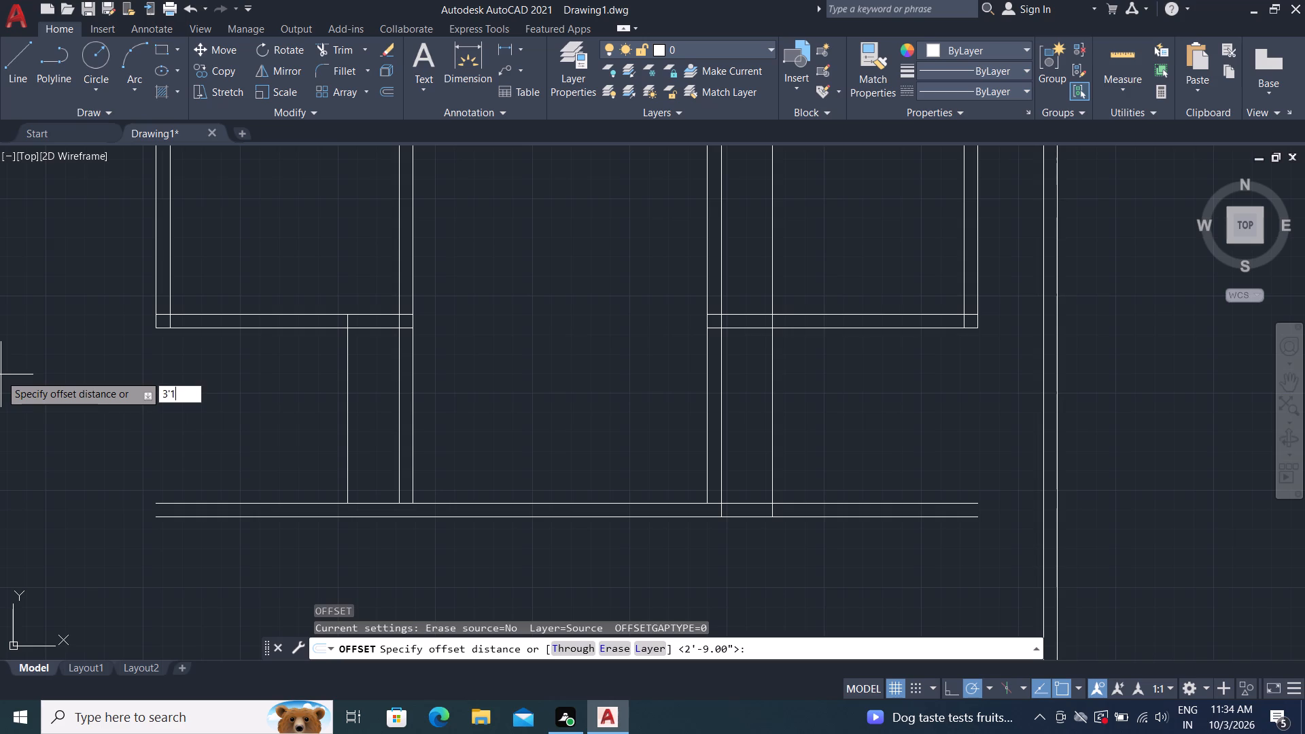
key(0)
key(period)
key(5)
key(shift+quotedbl)
key(Return)
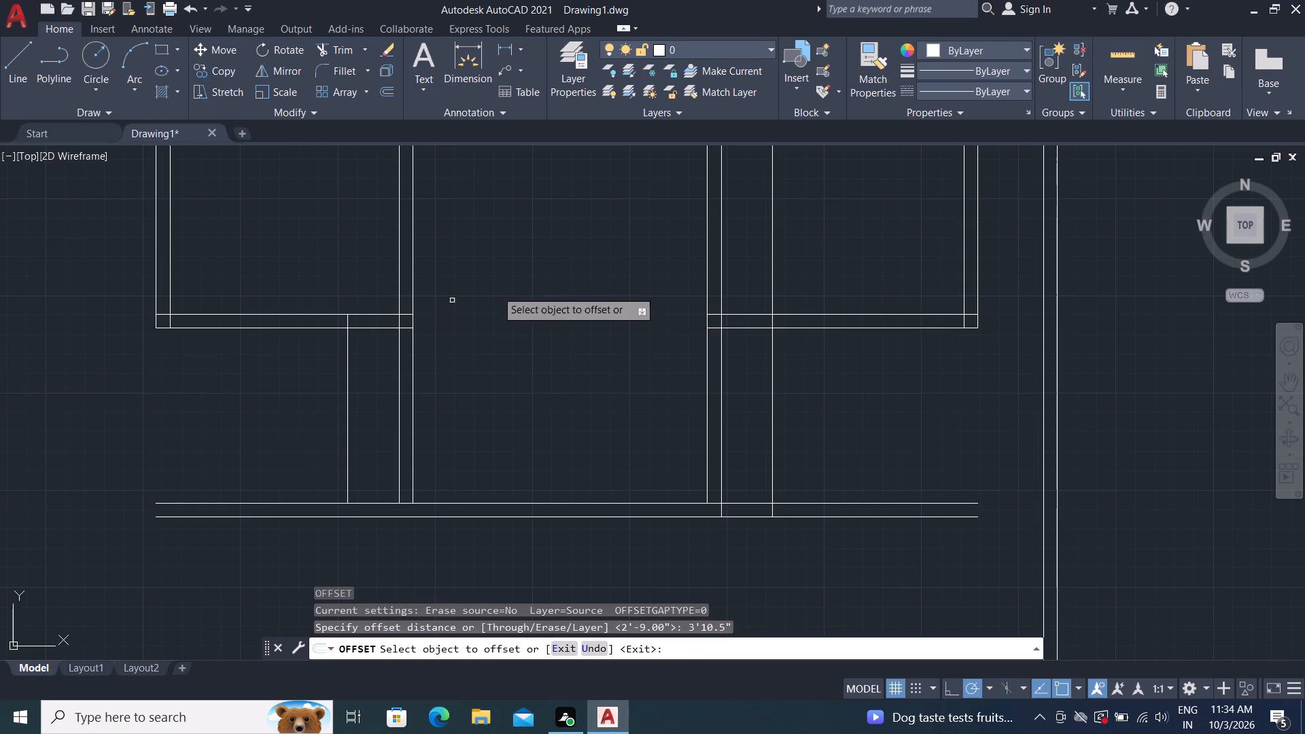
click(398, 419)
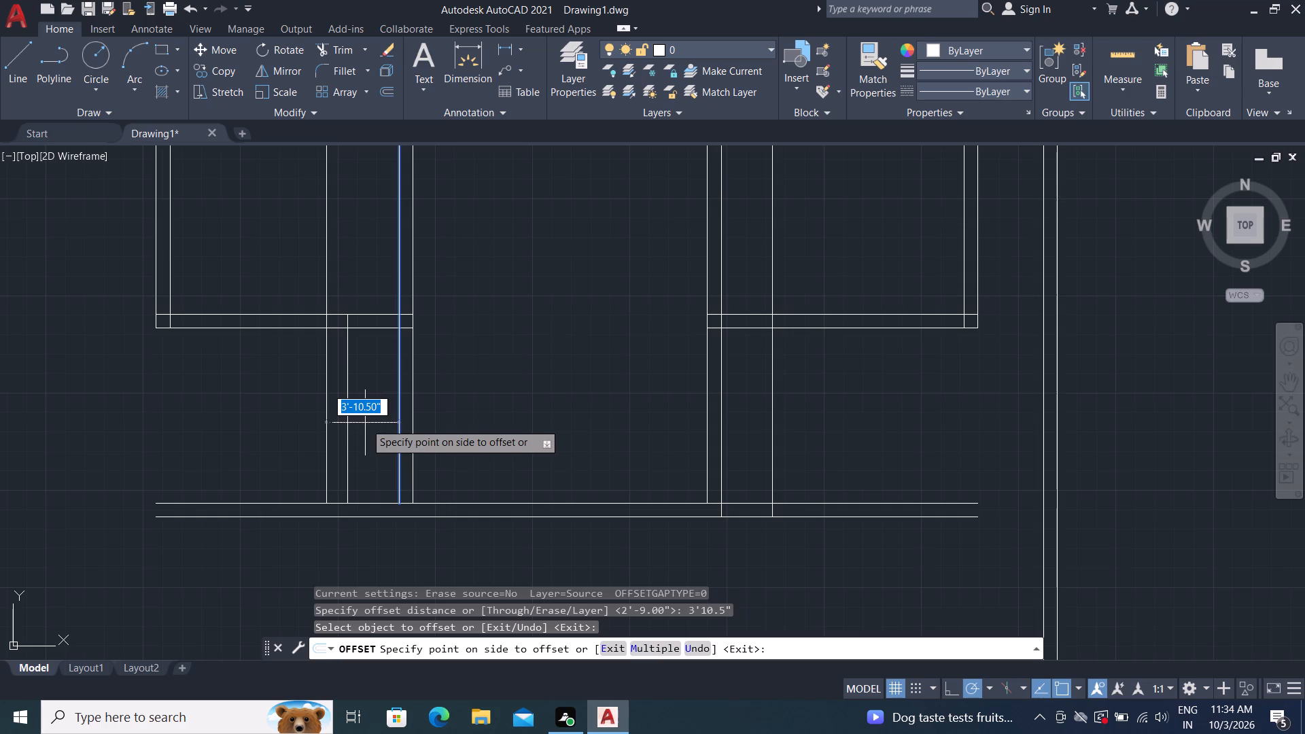
click(370, 423)
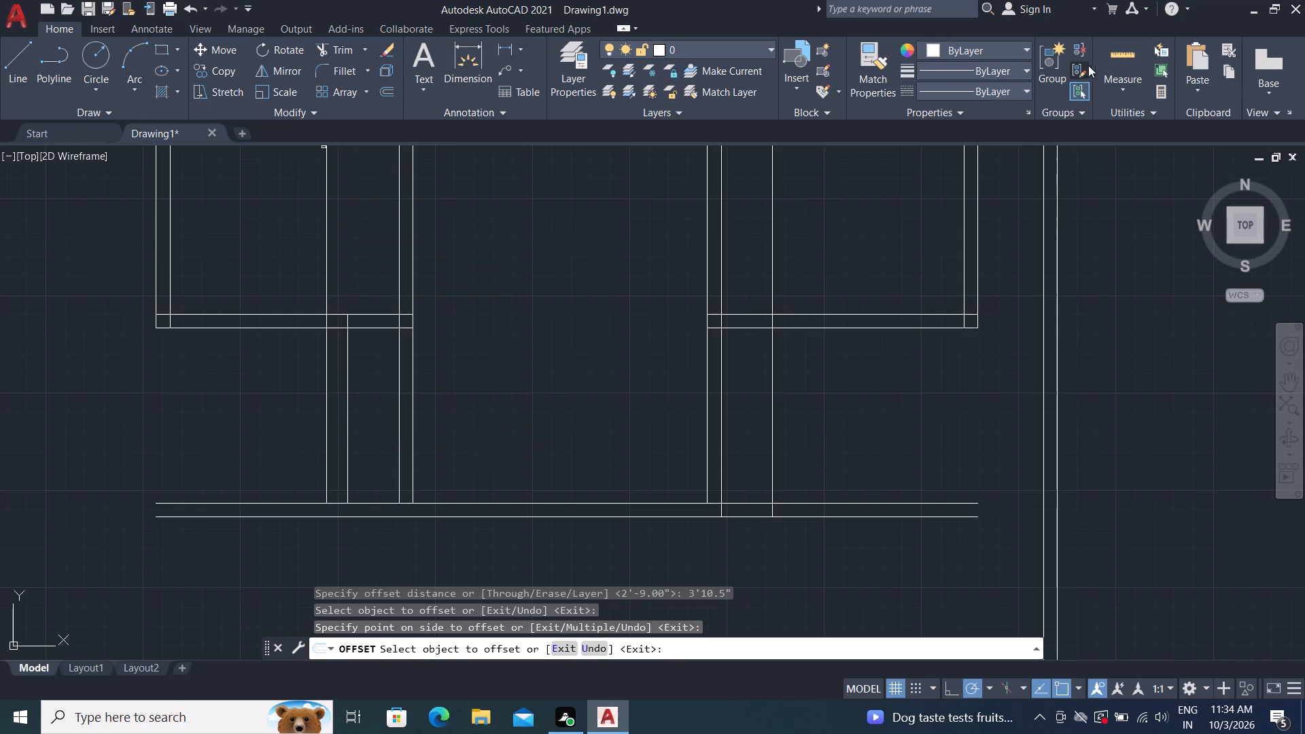
Measure the spacing between the left interior wall and its new offset line.
click(1134, 61)
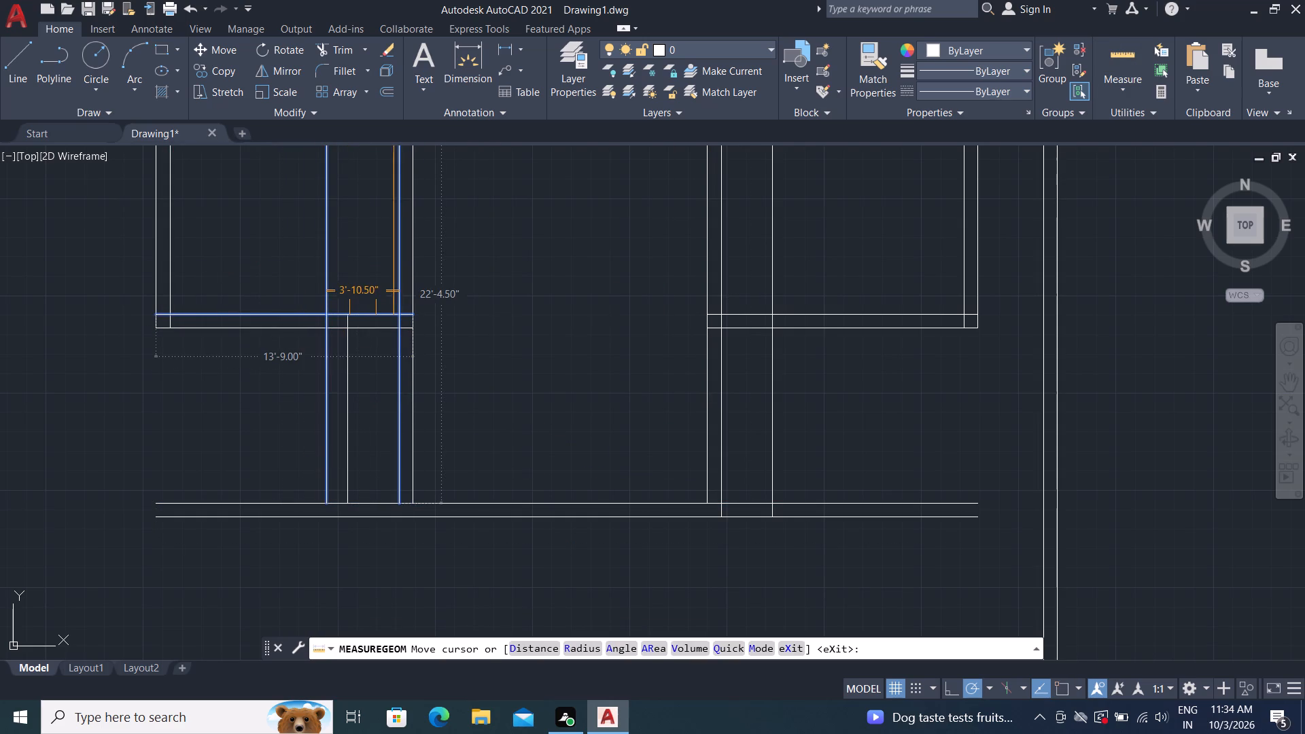
key(Escape)
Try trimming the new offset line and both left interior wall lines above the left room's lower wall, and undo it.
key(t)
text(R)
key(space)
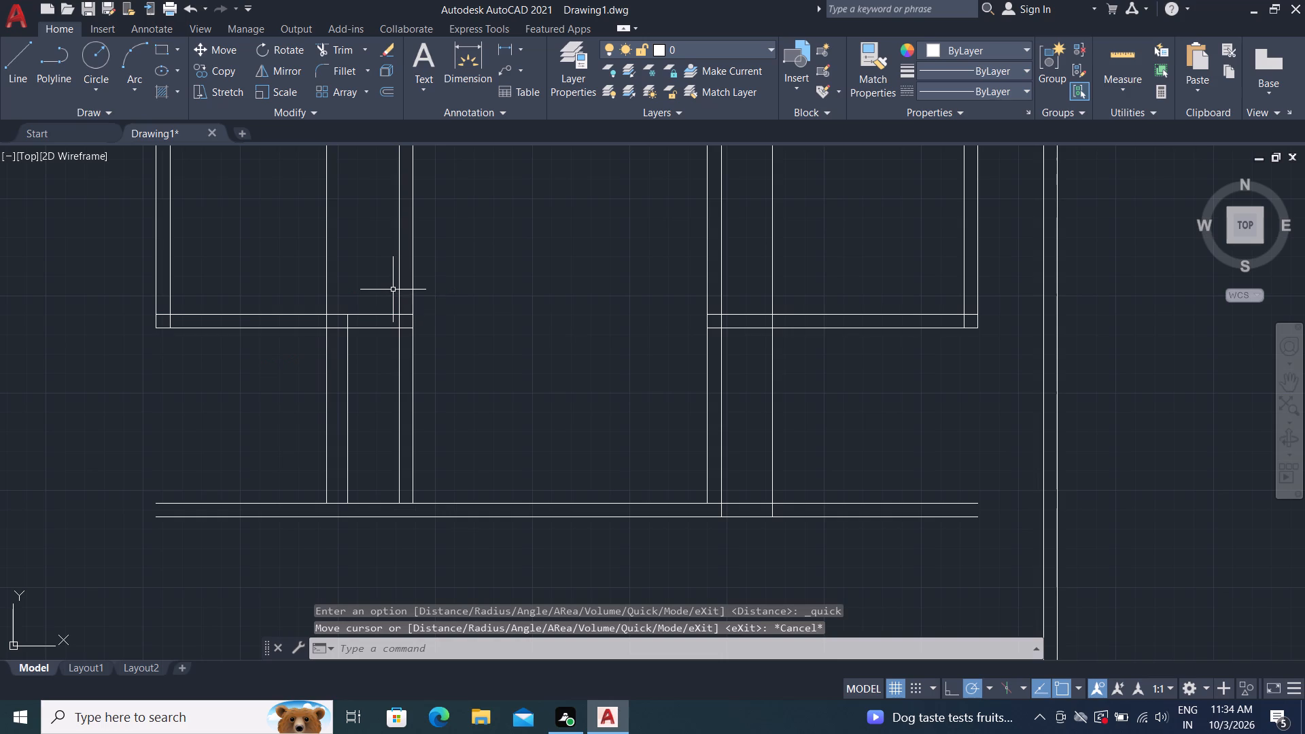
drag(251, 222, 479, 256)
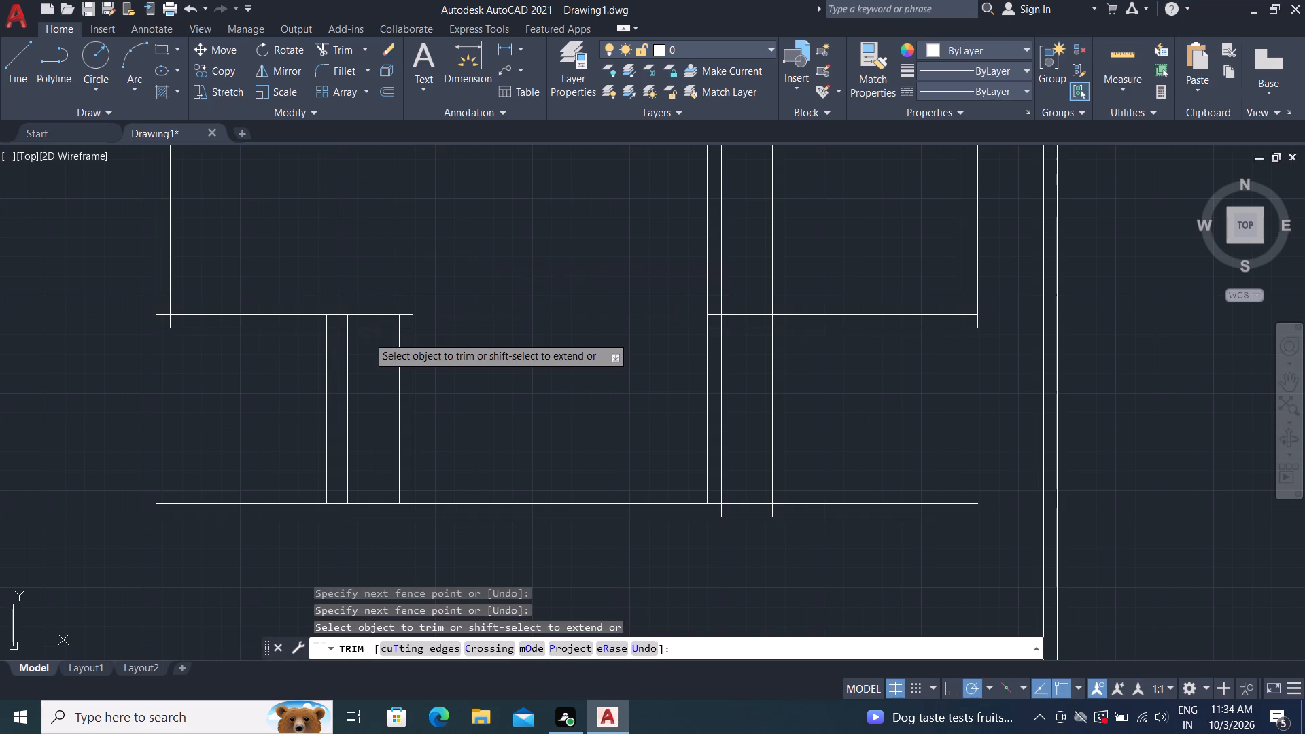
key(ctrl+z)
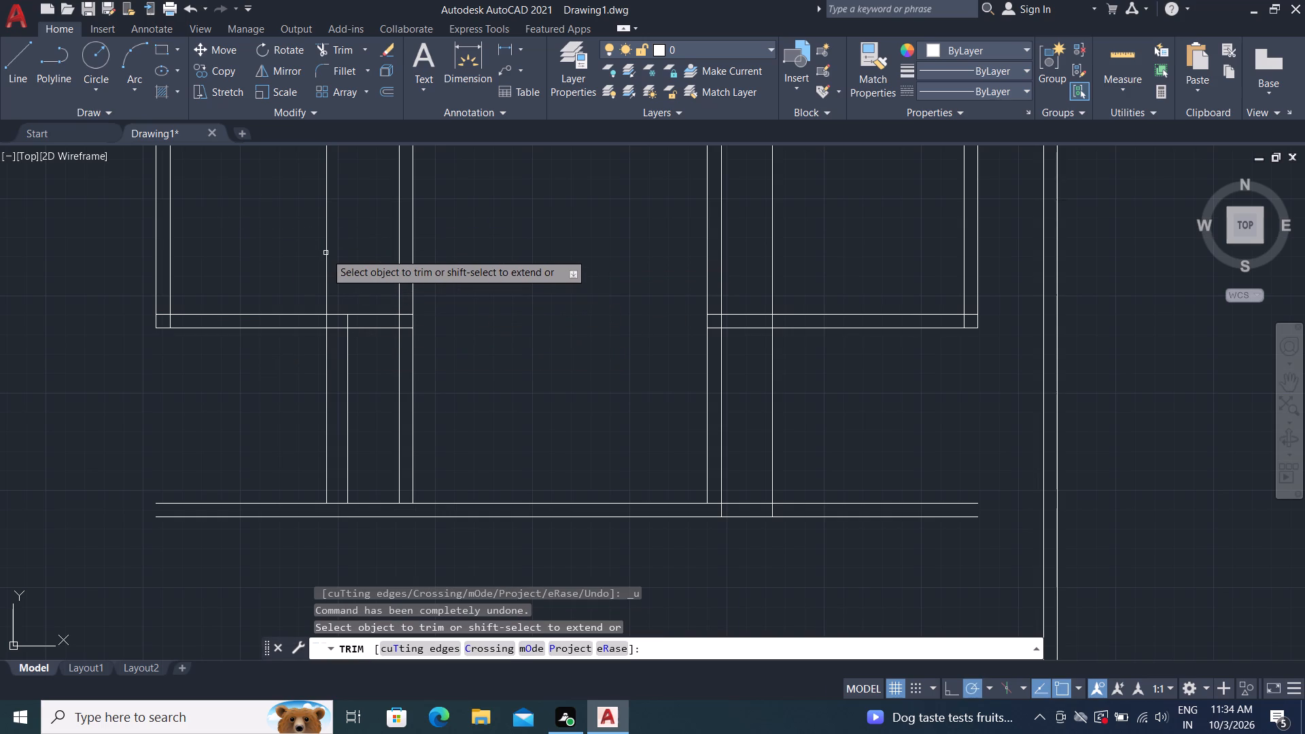
Trim the 3'10.5" offset line above the left room's lower wall and the 2'9" offset line below that wall.
click(328, 253)
click(347, 343)
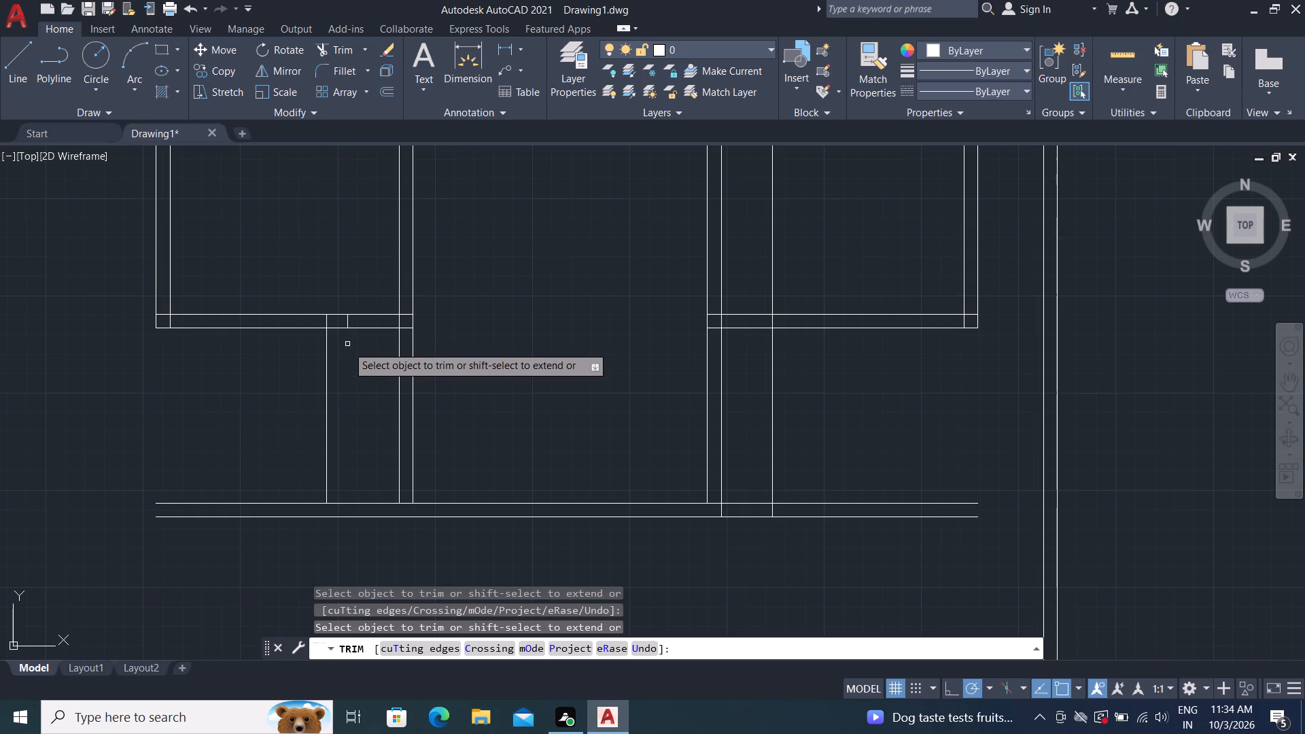
key(grave)
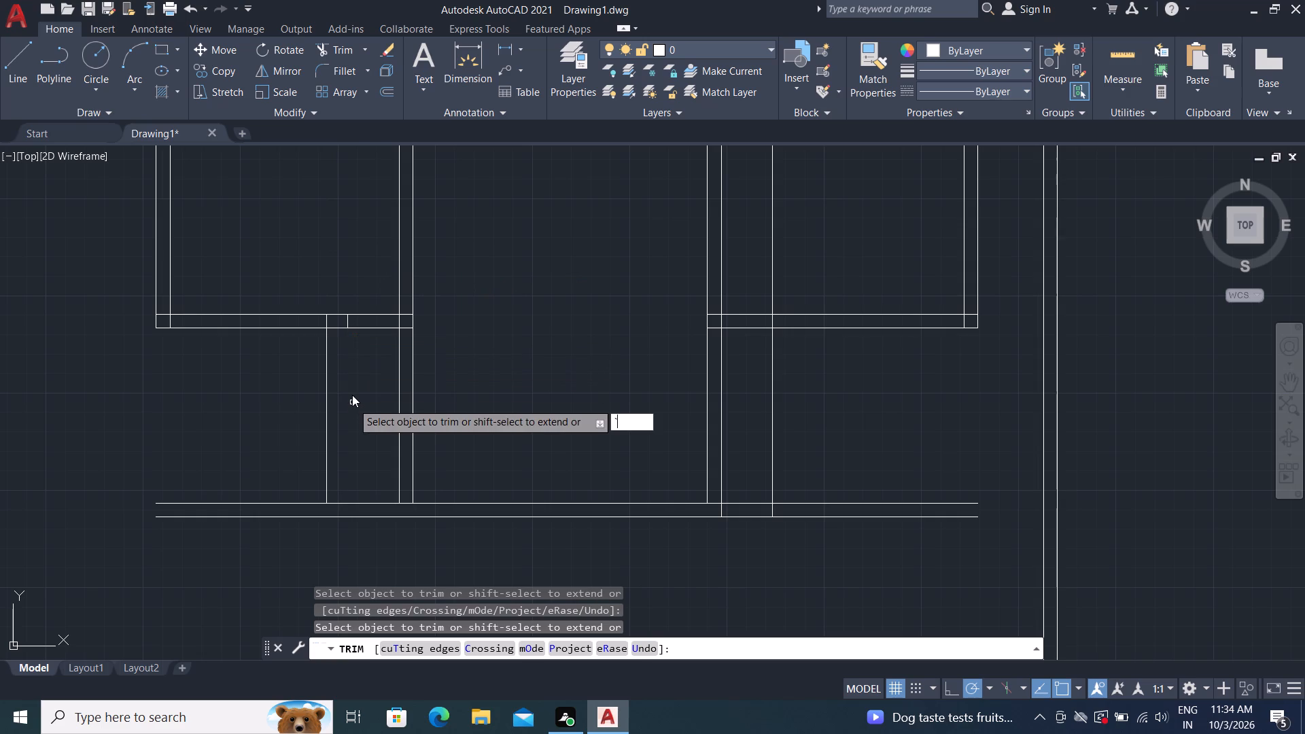
key(grave)
key(Escape)
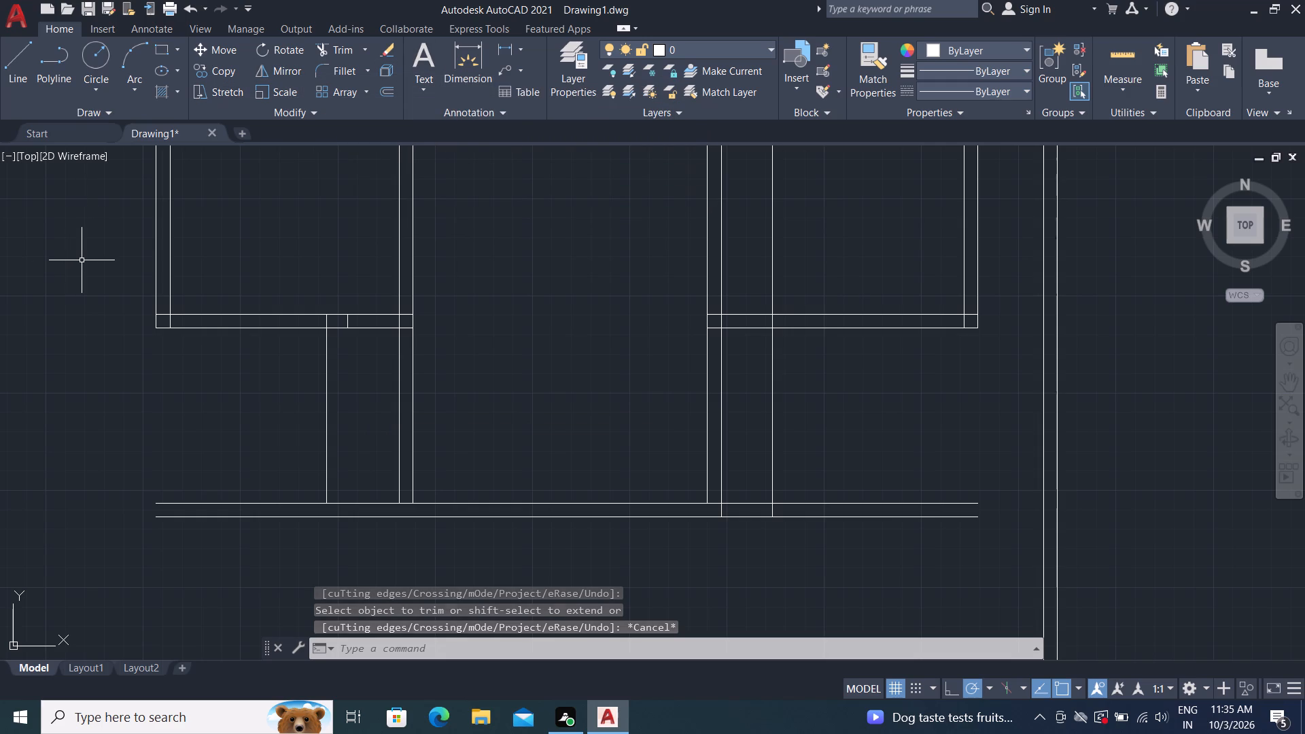
key(Escape)
key(Escape)
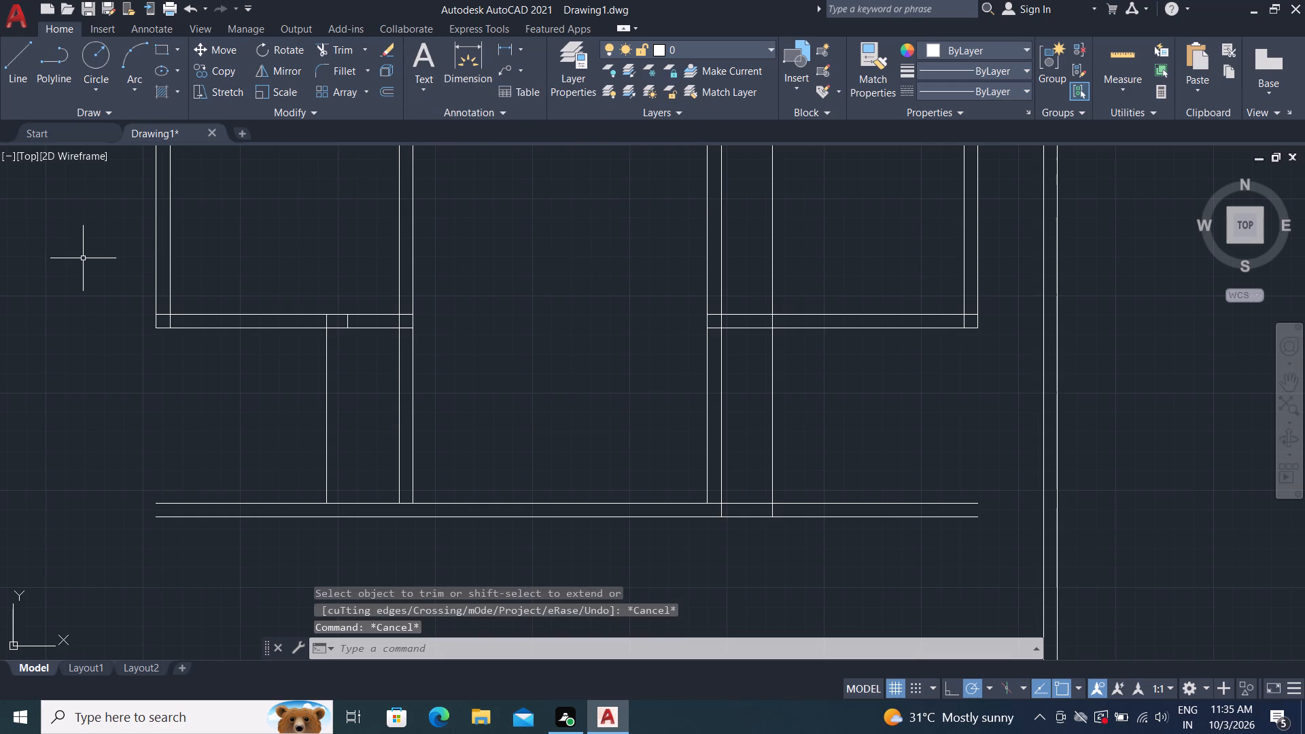
Extend the left room's outer wall line down to the upper line of the new lower wall.
text(EX)
key(space)
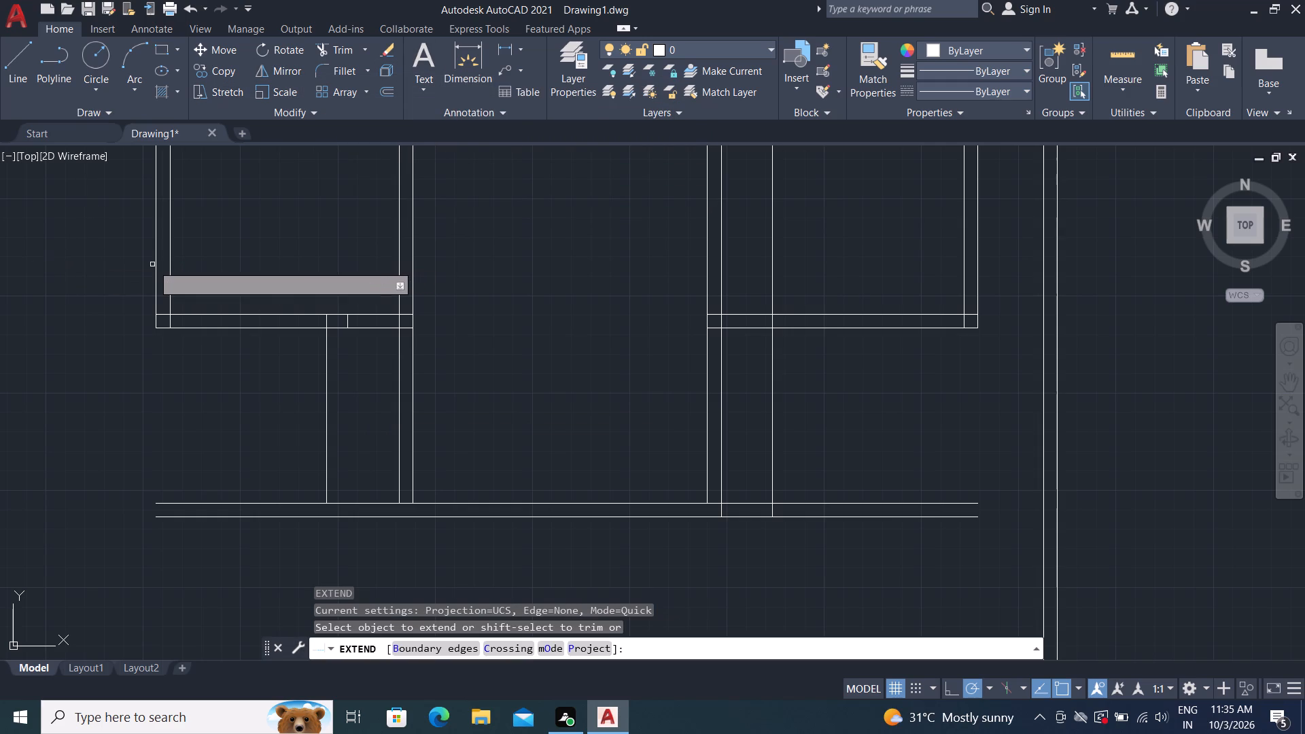
click(156, 270)
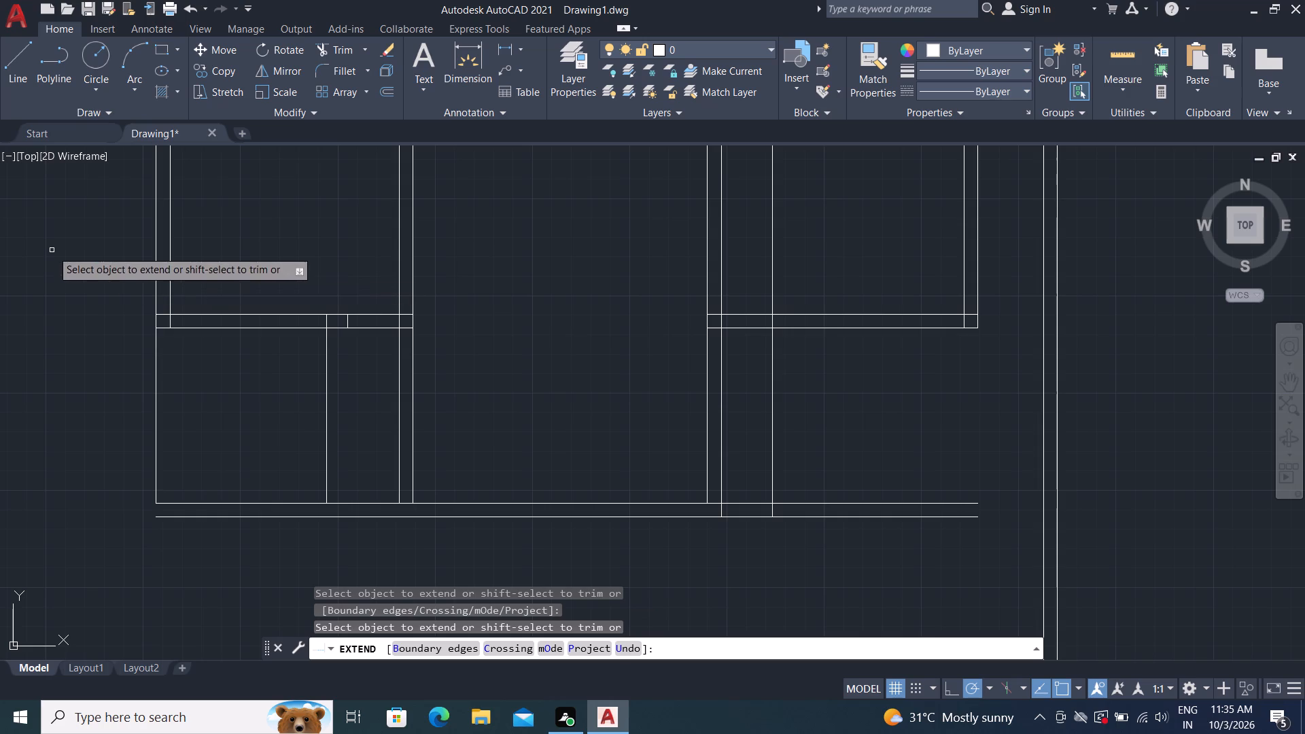
key(Escape)
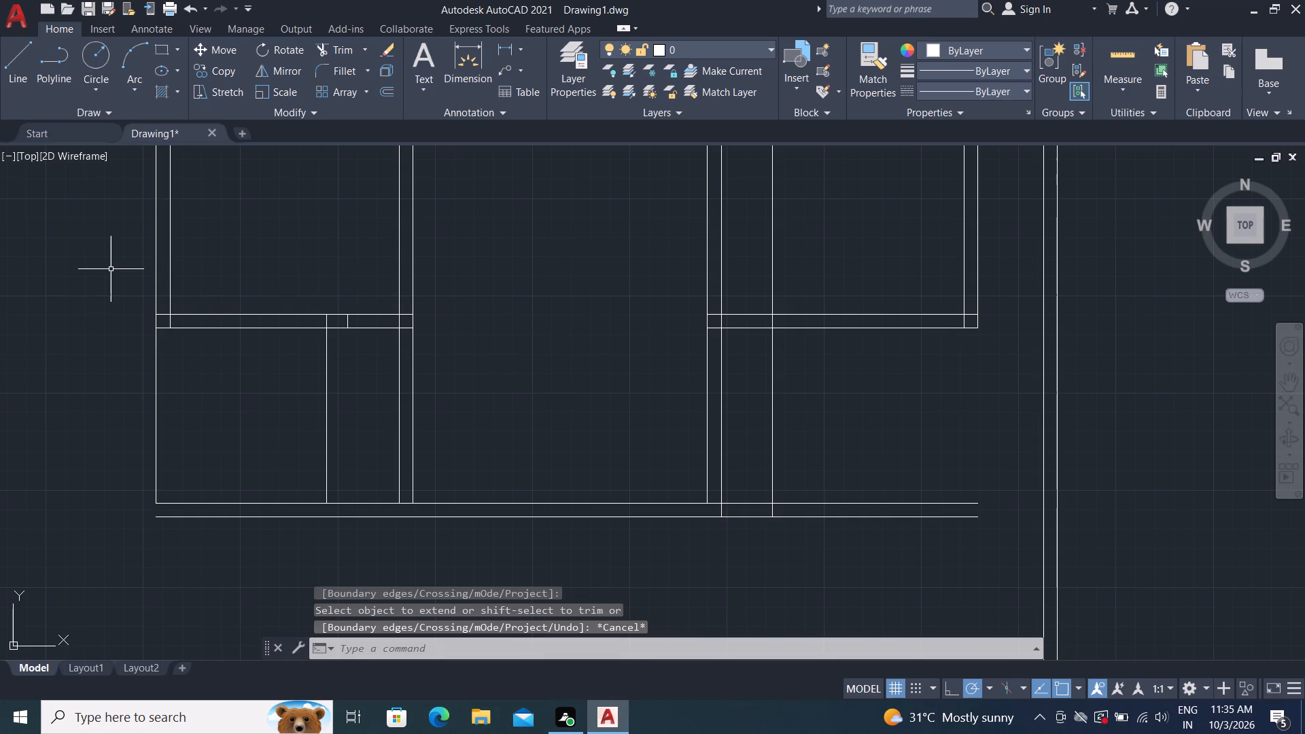
Offset the left outer wall line below the left room 2'6" inward.
key(o)
key(space)
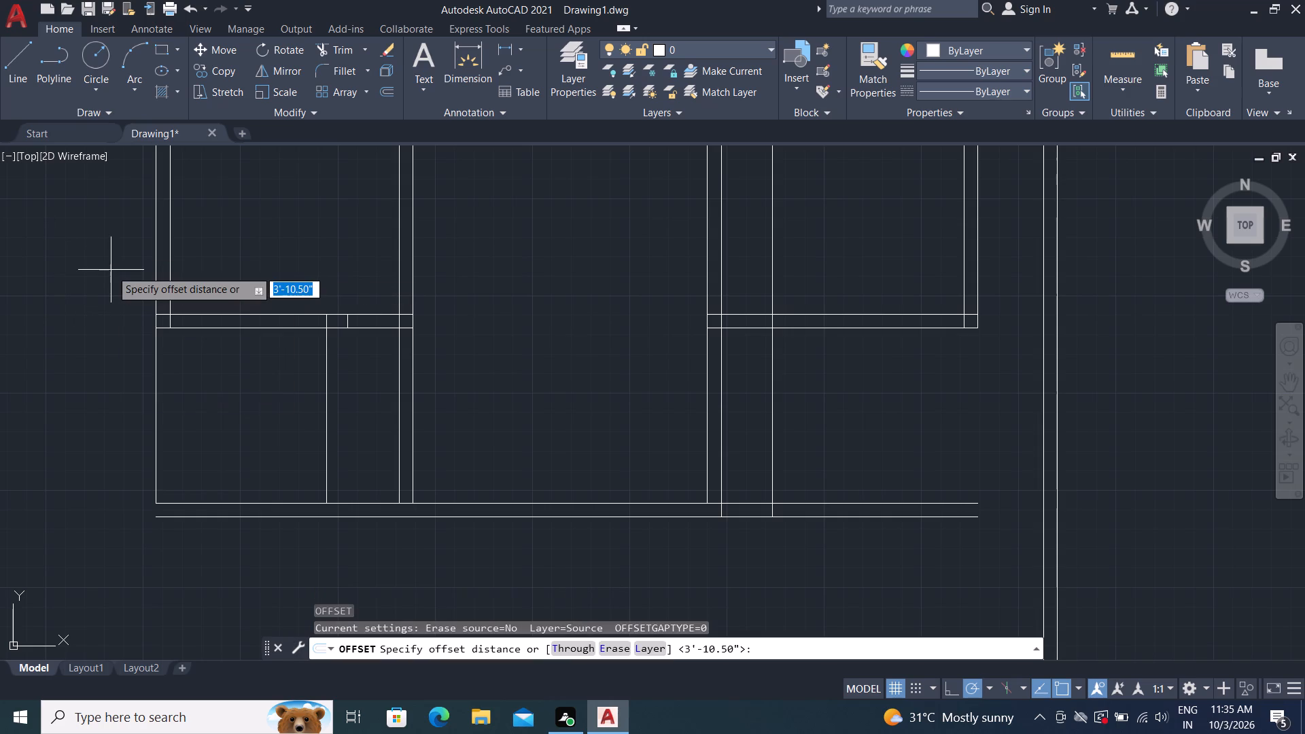
key(2)
key(apostrophe)
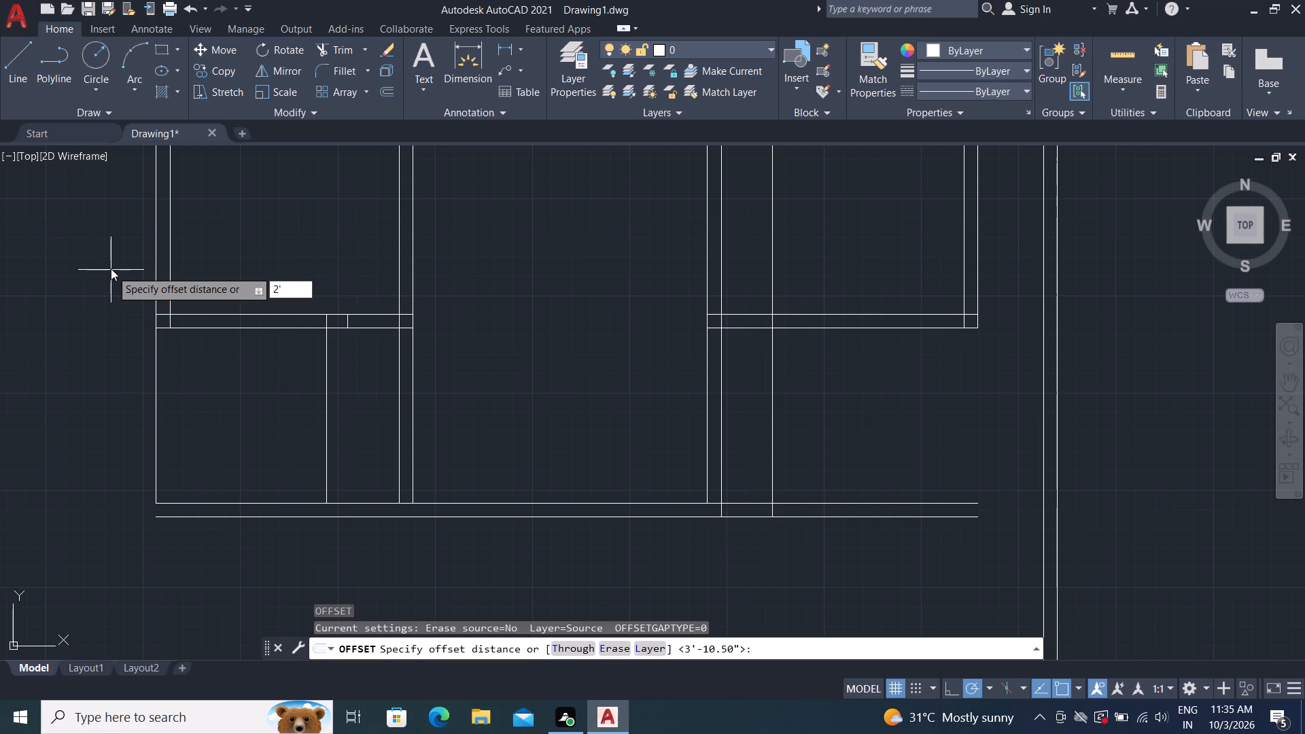
key(6)
key(shift+quotedbl)
key(Return)
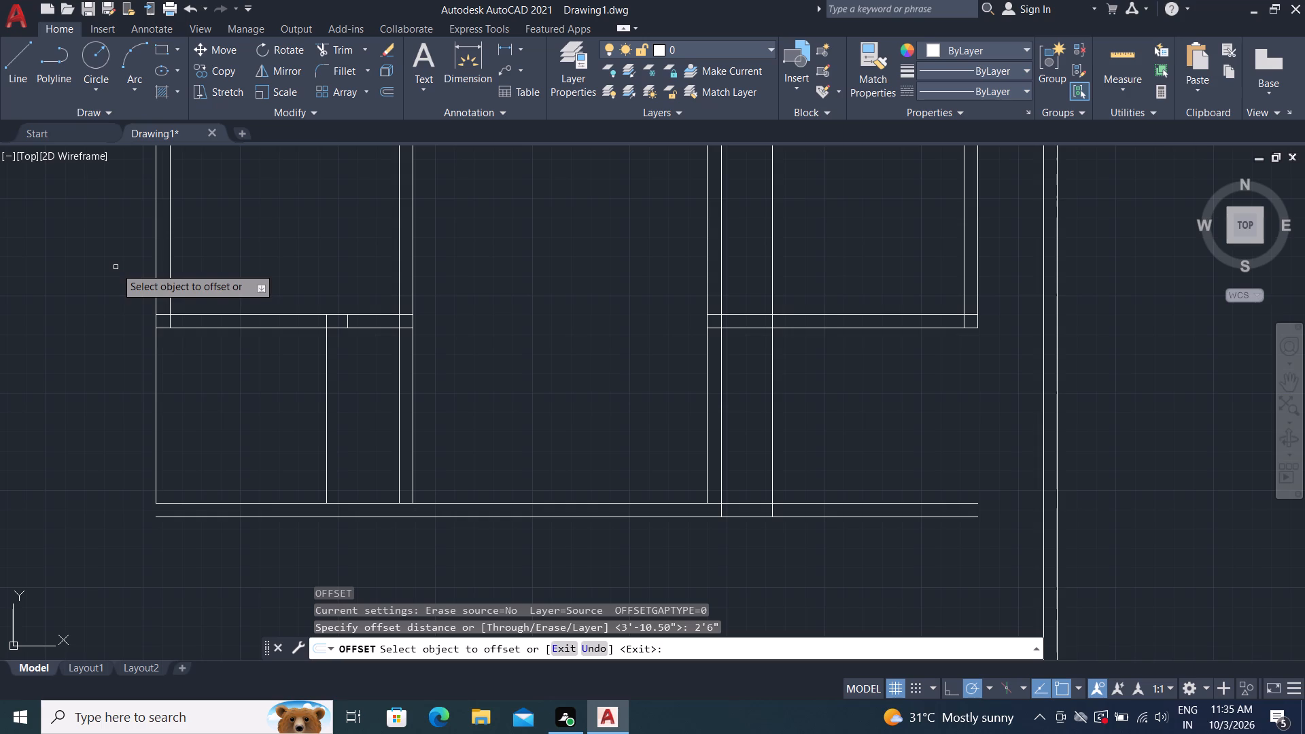
click(156, 372)
click(246, 383)
key(Escape)
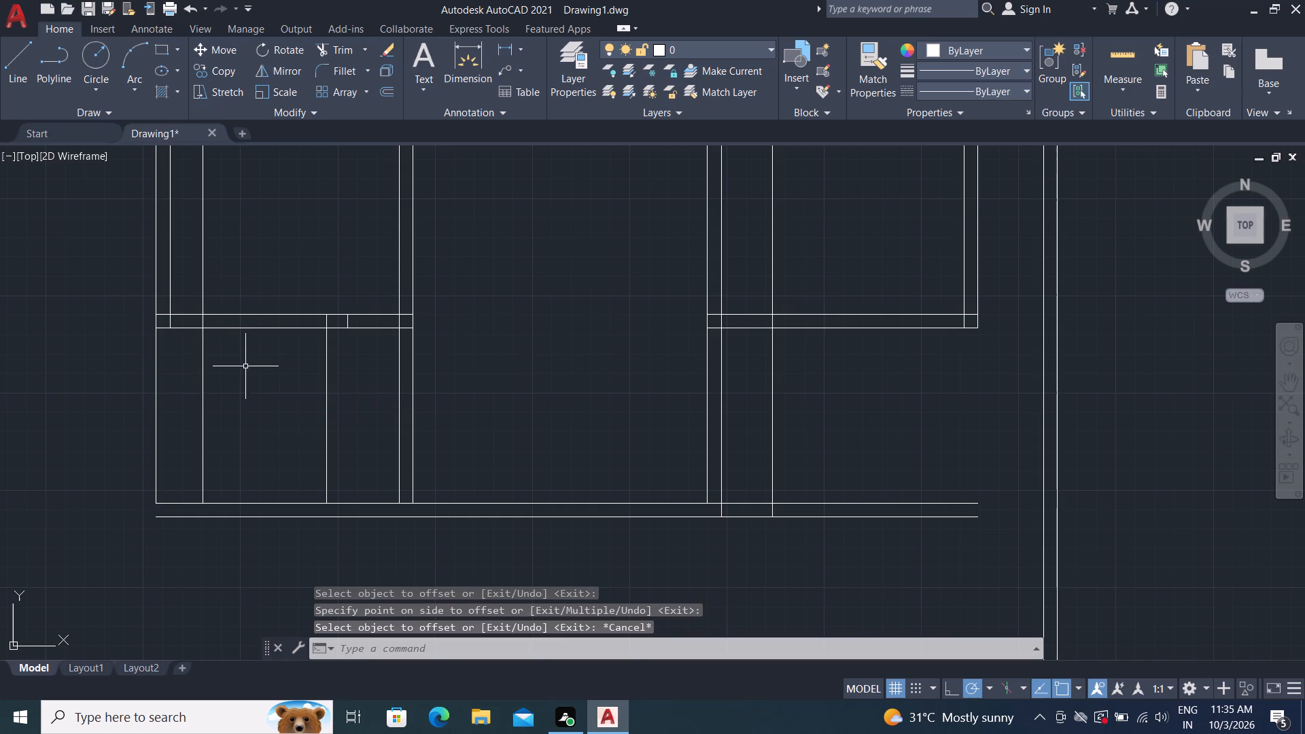
Trim the 2'6" offset line above the left room's lower wall and the original outer wall line below that wall.
text(TR)
key(space)
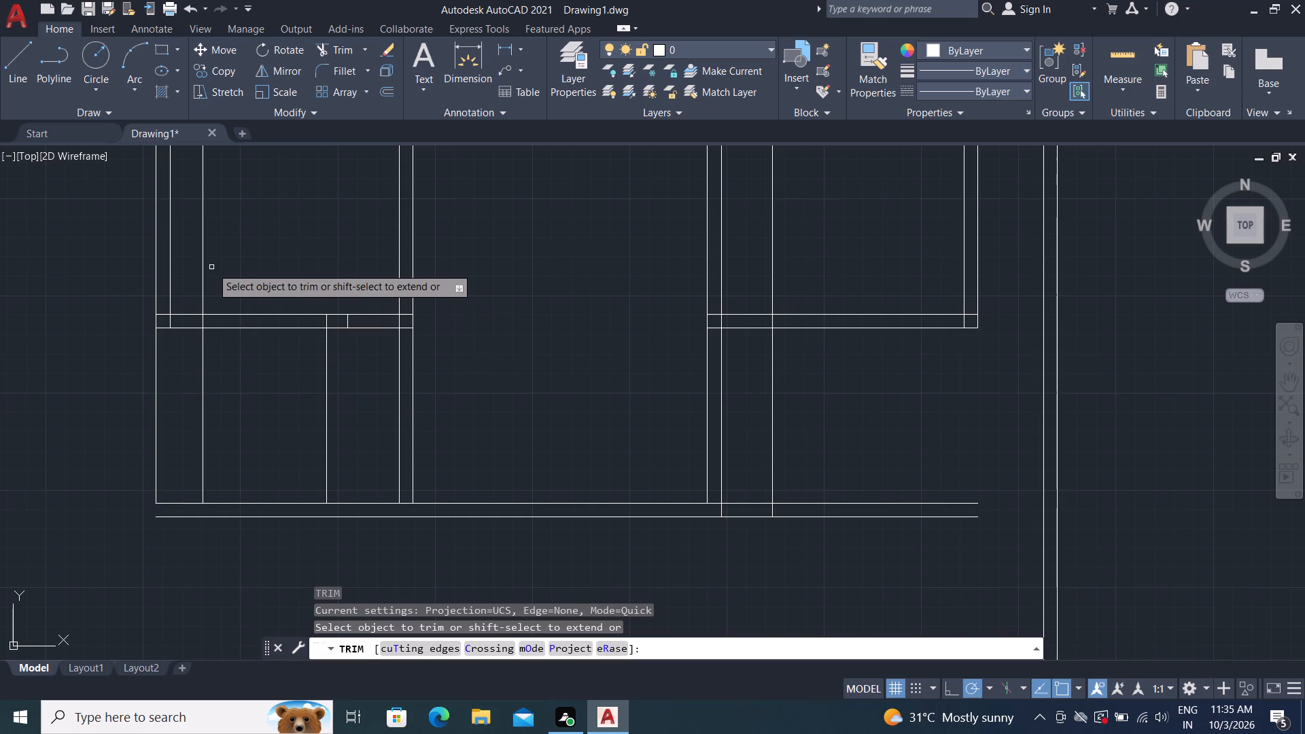
click(205, 260)
scroll(212, 256, down, 3)
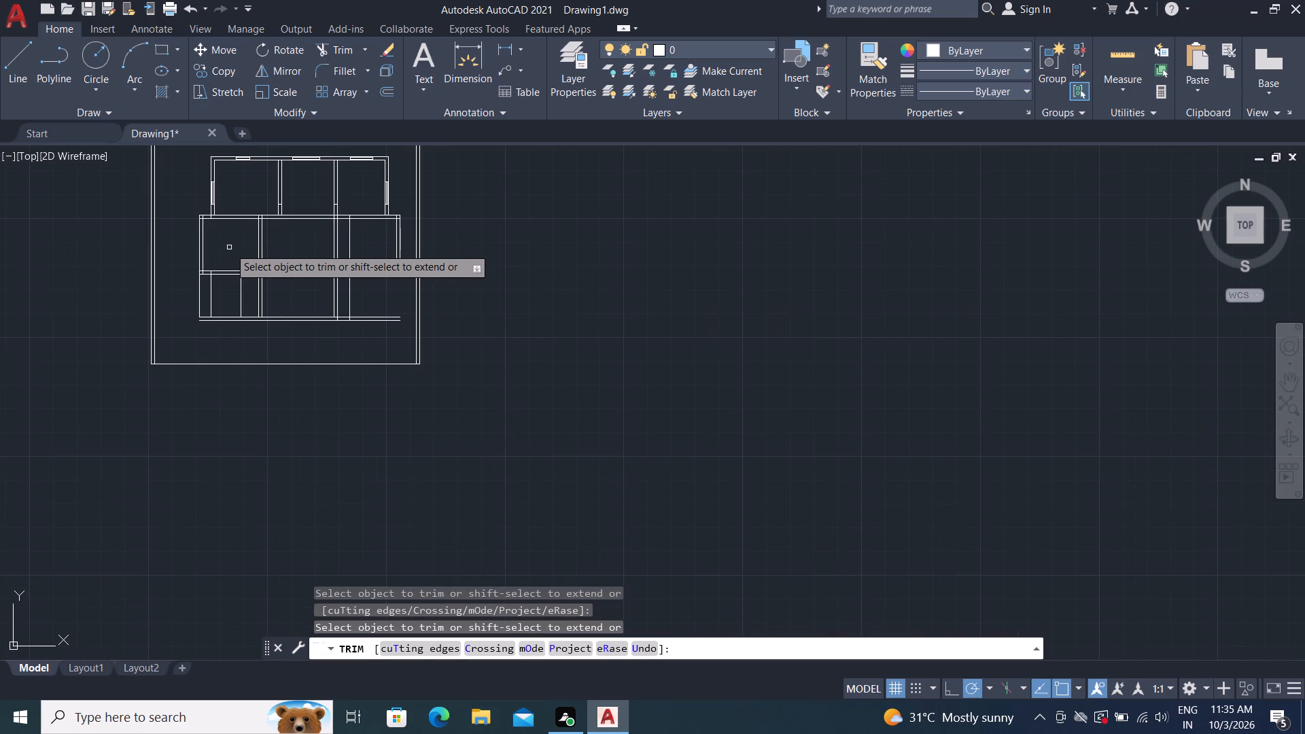
scroll(228, 248, up, 4)
scroll(151, 338, up, 2)
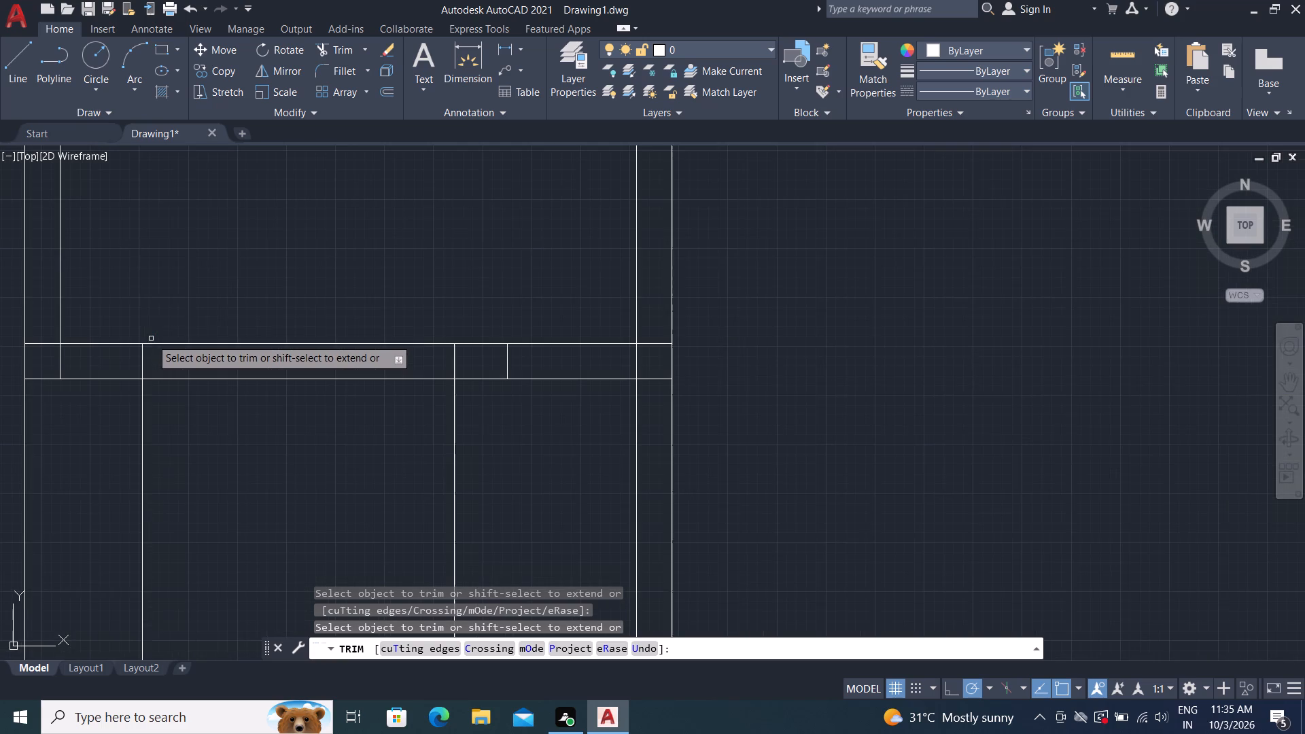
scroll(171, 311, down, 2)
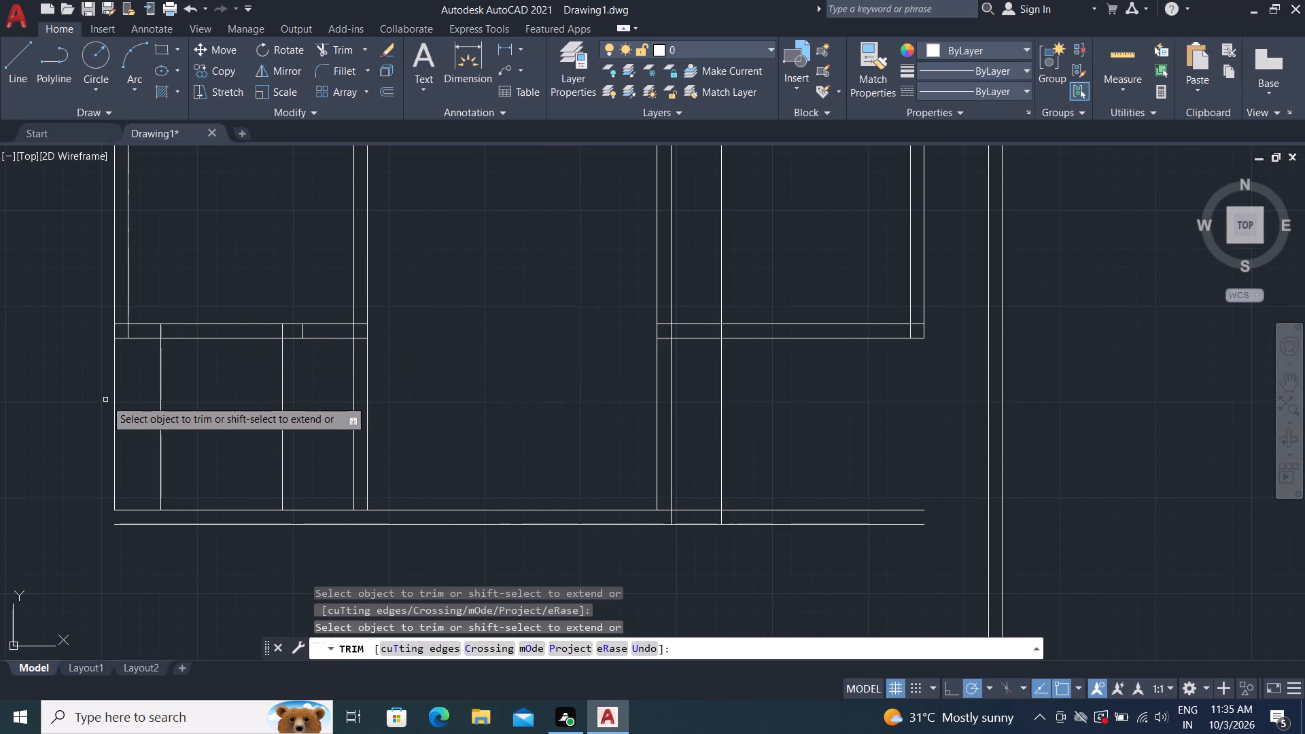
drag(103, 398, 124, 406)
middle_drag(122, 406, 127, 389)
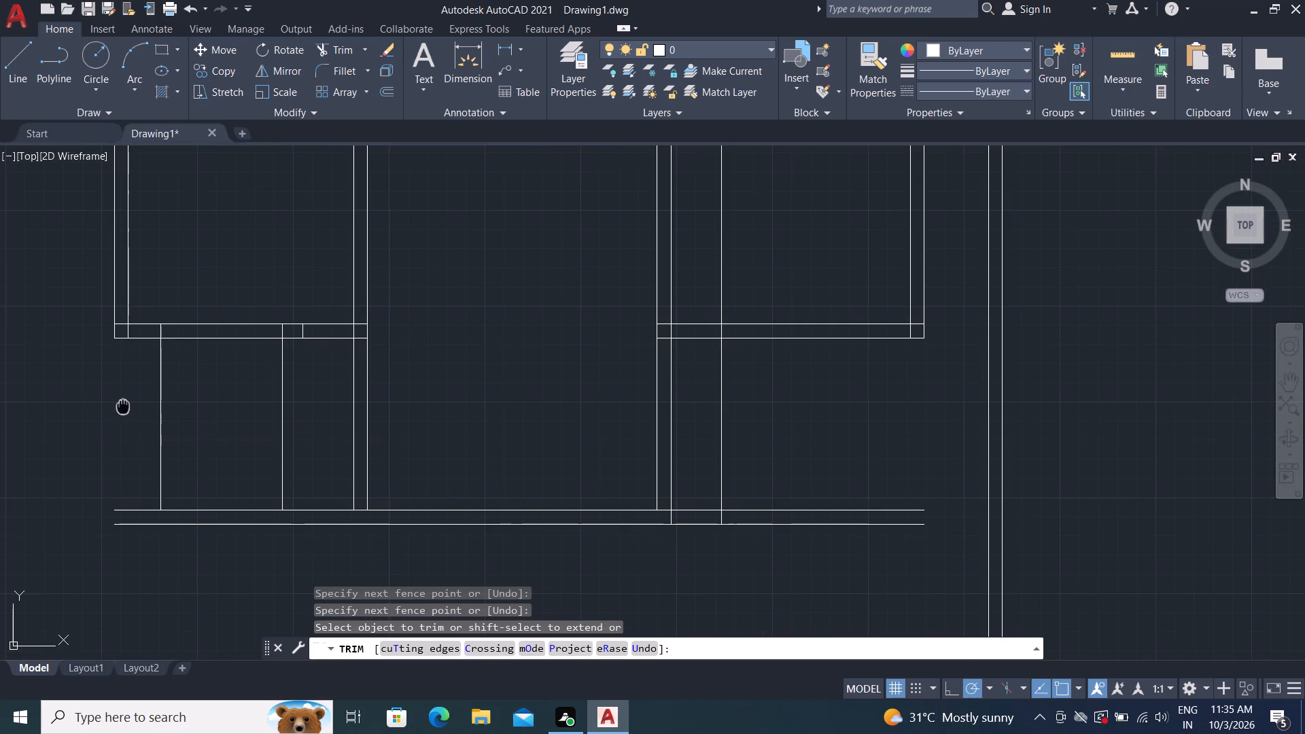
middle_drag(127, 389, 134, 363)
key(Escape)
Extend the 2'6" offset line down to the lower line of the bottom wall.
text(EX)
key(space)
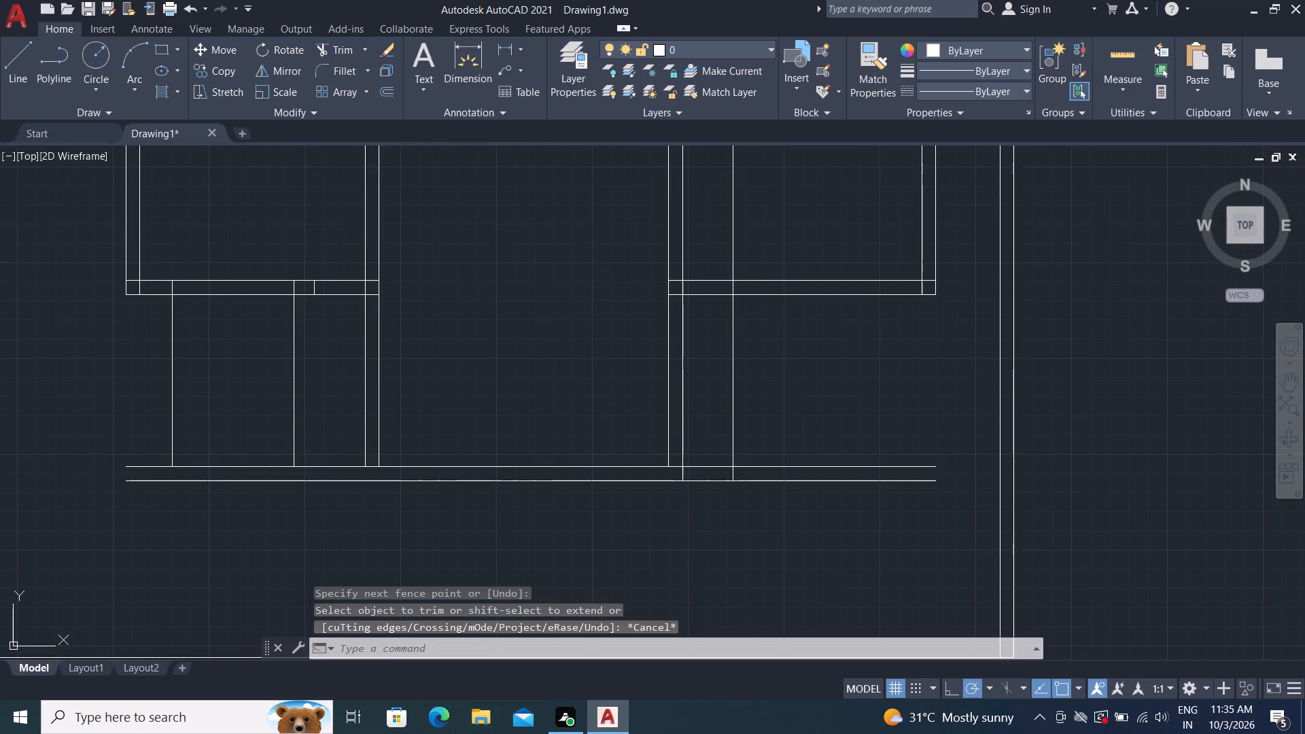
click(170, 386)
key(Escape)
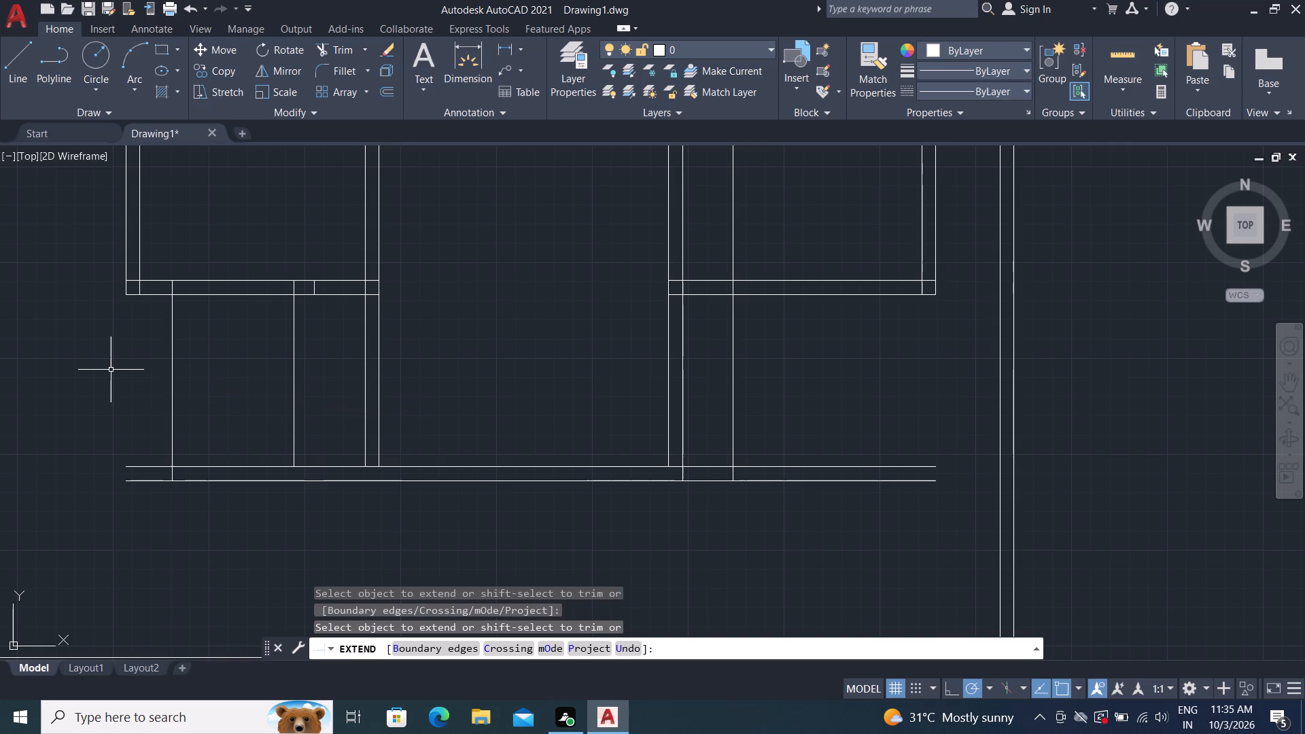
Trim both bottom wall lines where they project left beyond the 2'6" offset line.
key(t)
text(R)
key(space)
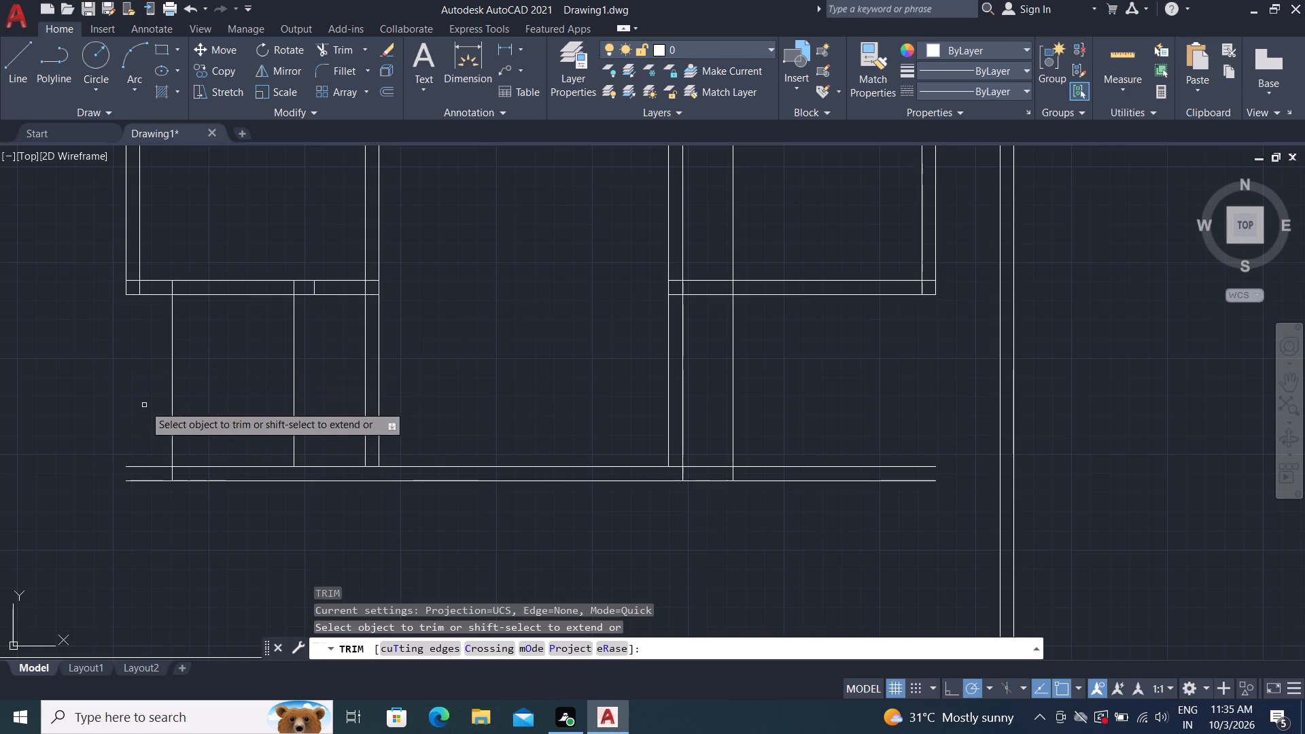
drag(150, 417, 160, 499)
key(Escape)
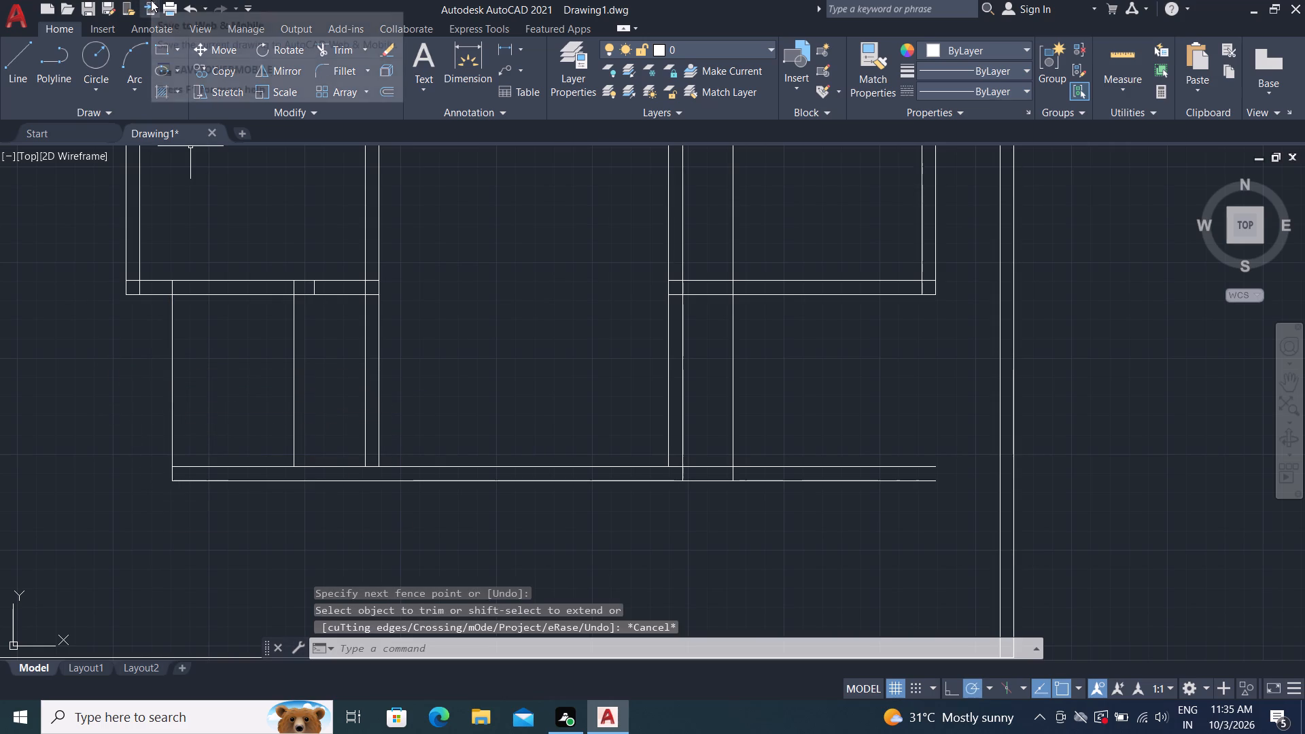
Offset the lower line of the left room's bottom wall 3' downward.
key(o)
key(space)
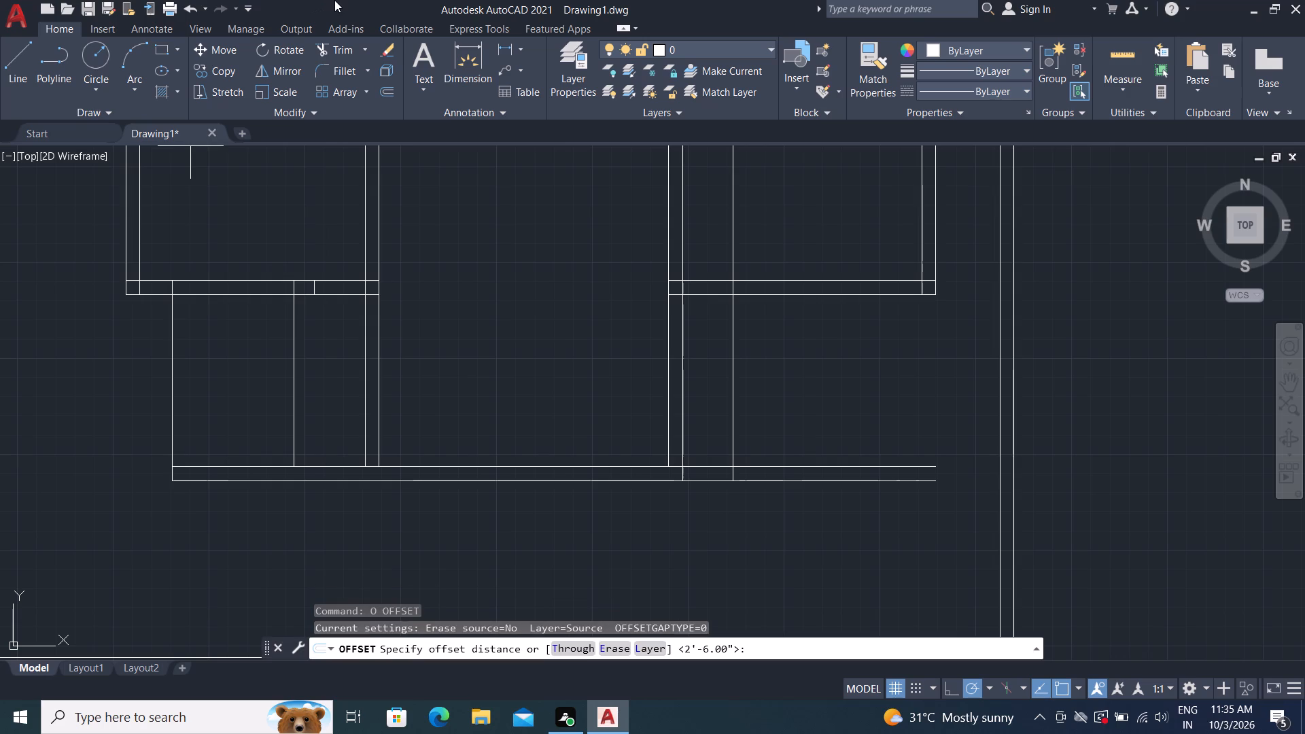
key(3)
text(')
key(space)
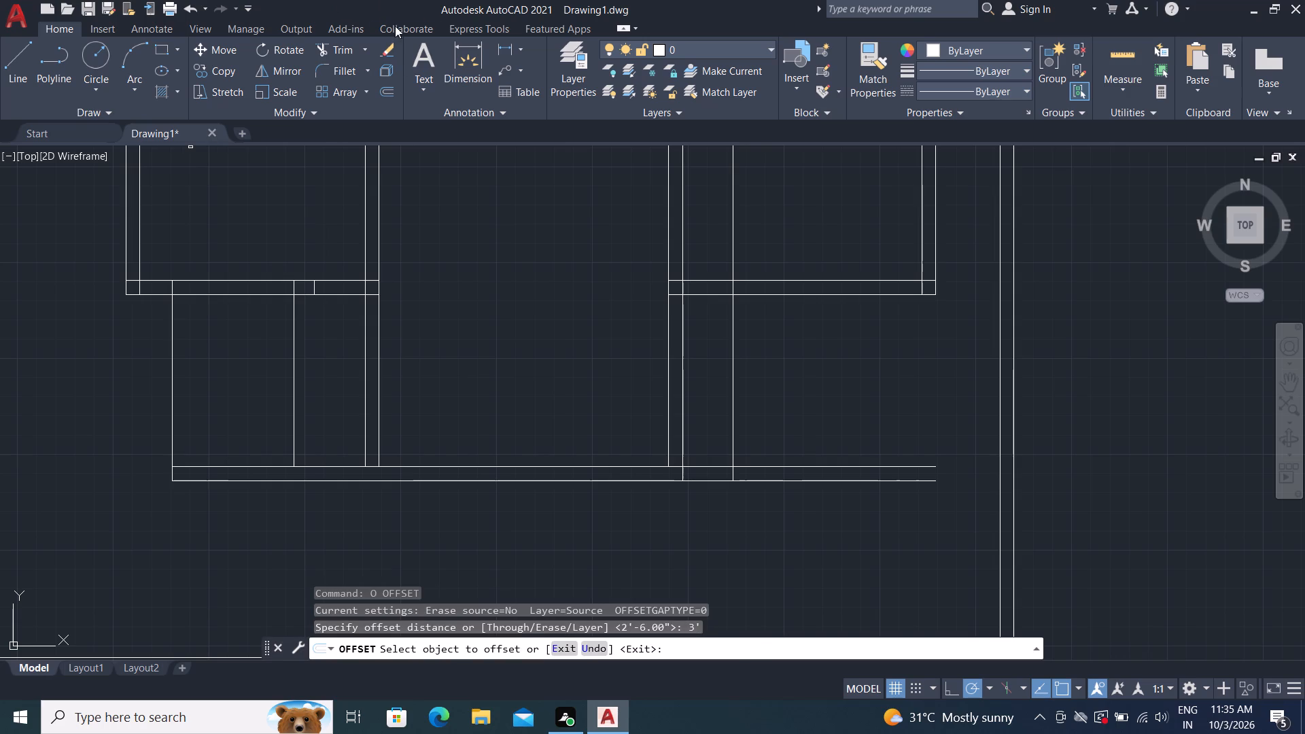
click(193, 296)
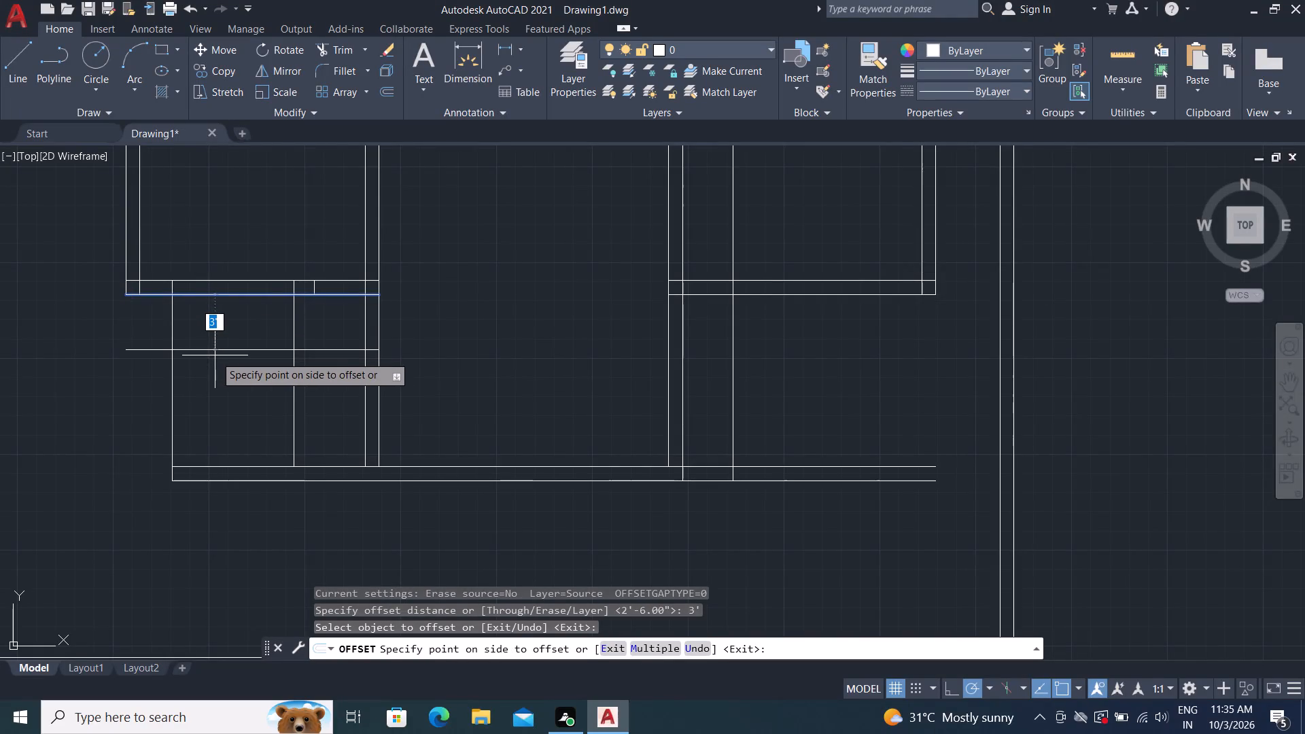
click(215, 355)
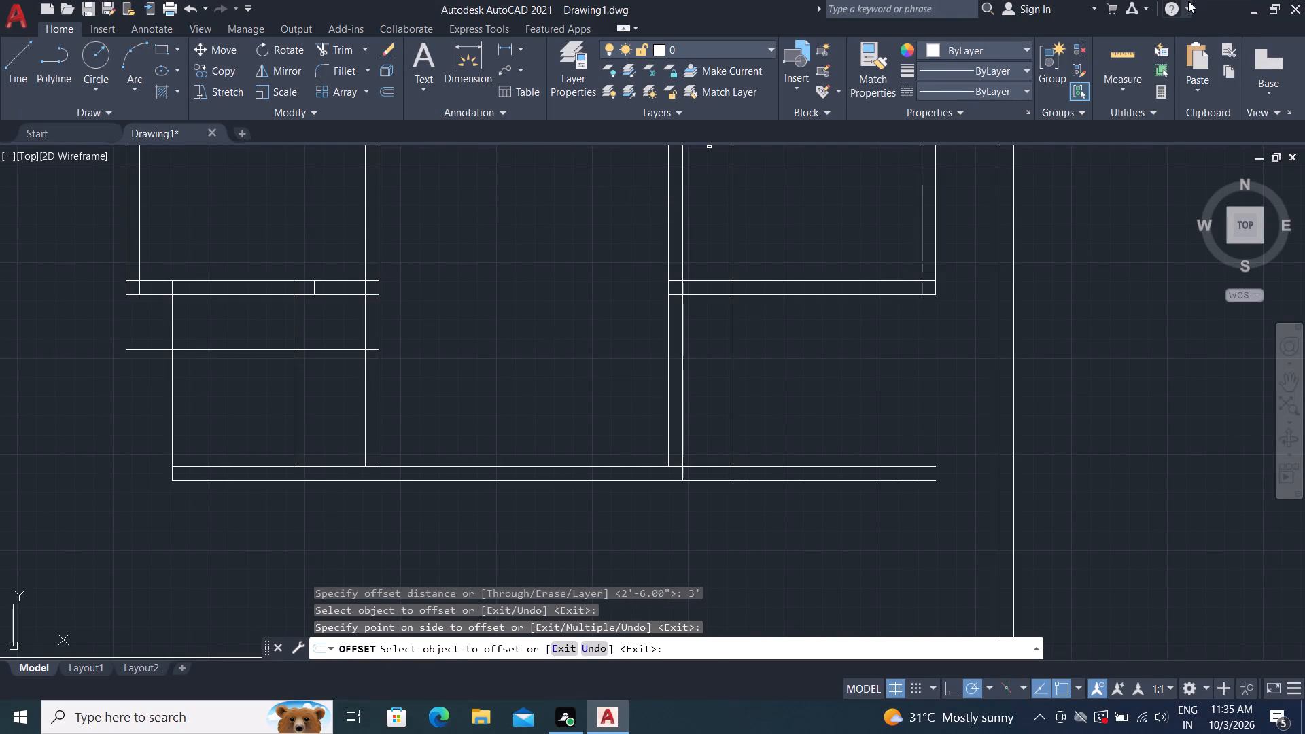
Measure the space enclosed by the new 3' offset line, the bottom wall and the two vertical lines of the small lower-left room.
click(1122, 62)
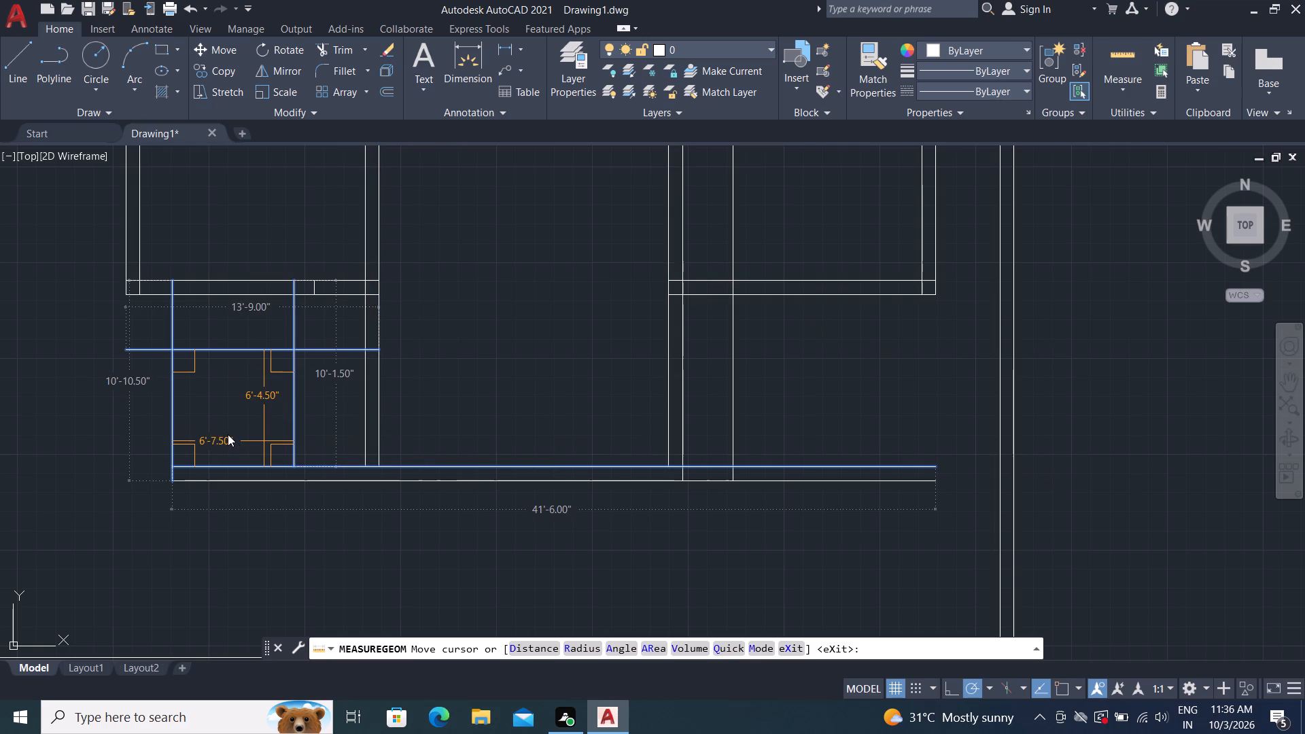
scroll(228, 434, up, 3)
key(Escape)
Offset the small lower-left room's right vertical line 5'5" to the left.
key(o)
key(space)
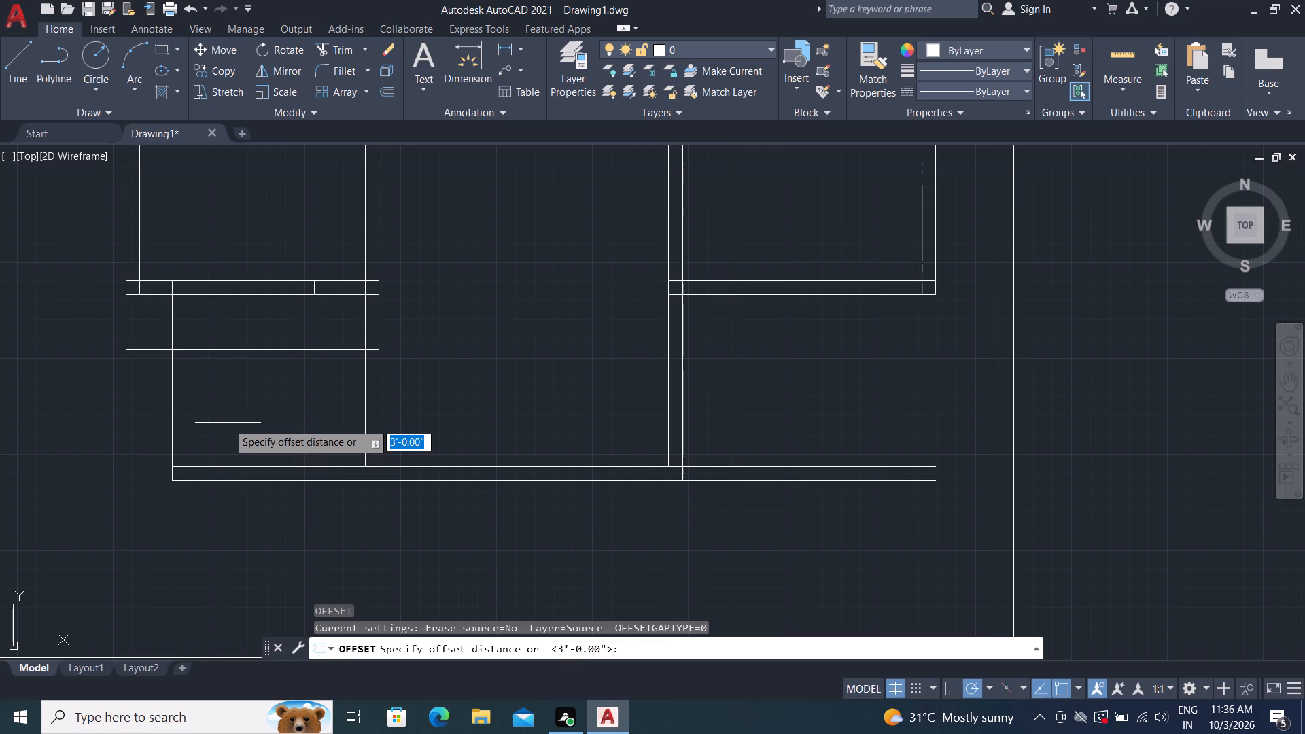
key(5)
key(apostrophe)
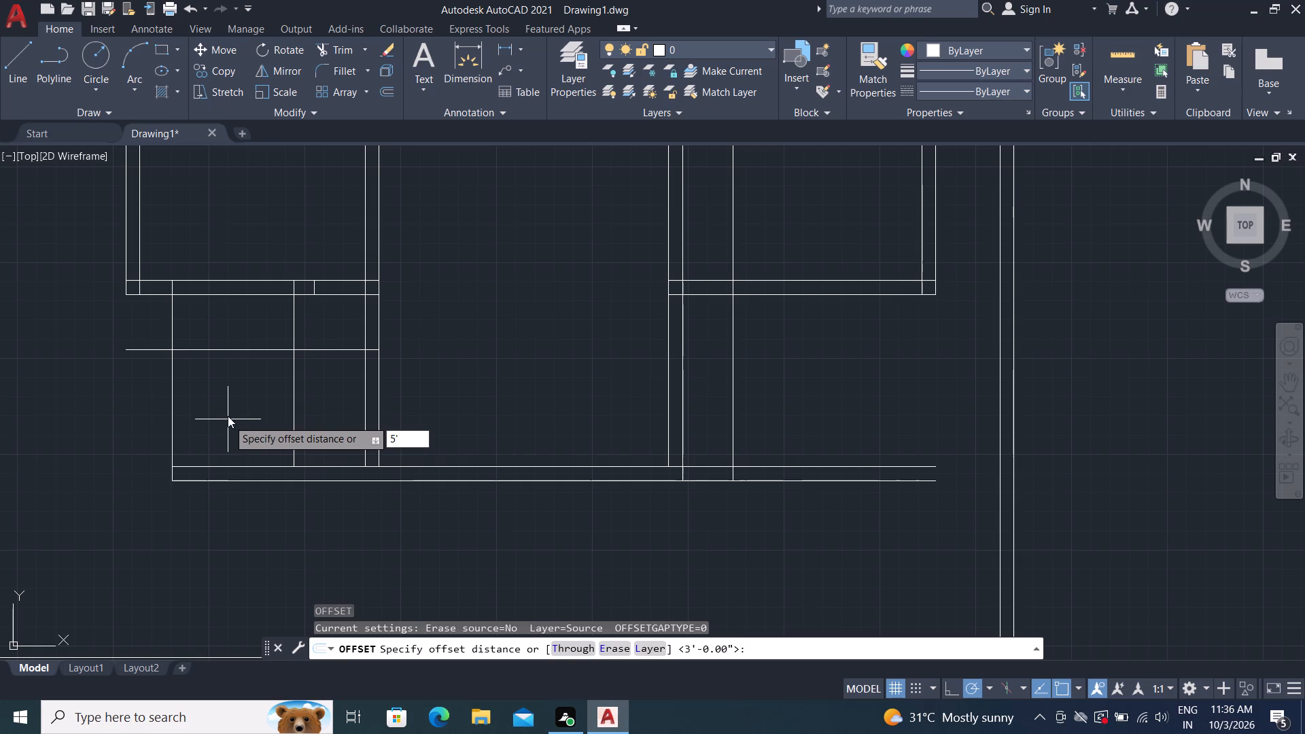
key(5)
key(shift+quotedbl)
key(Return)
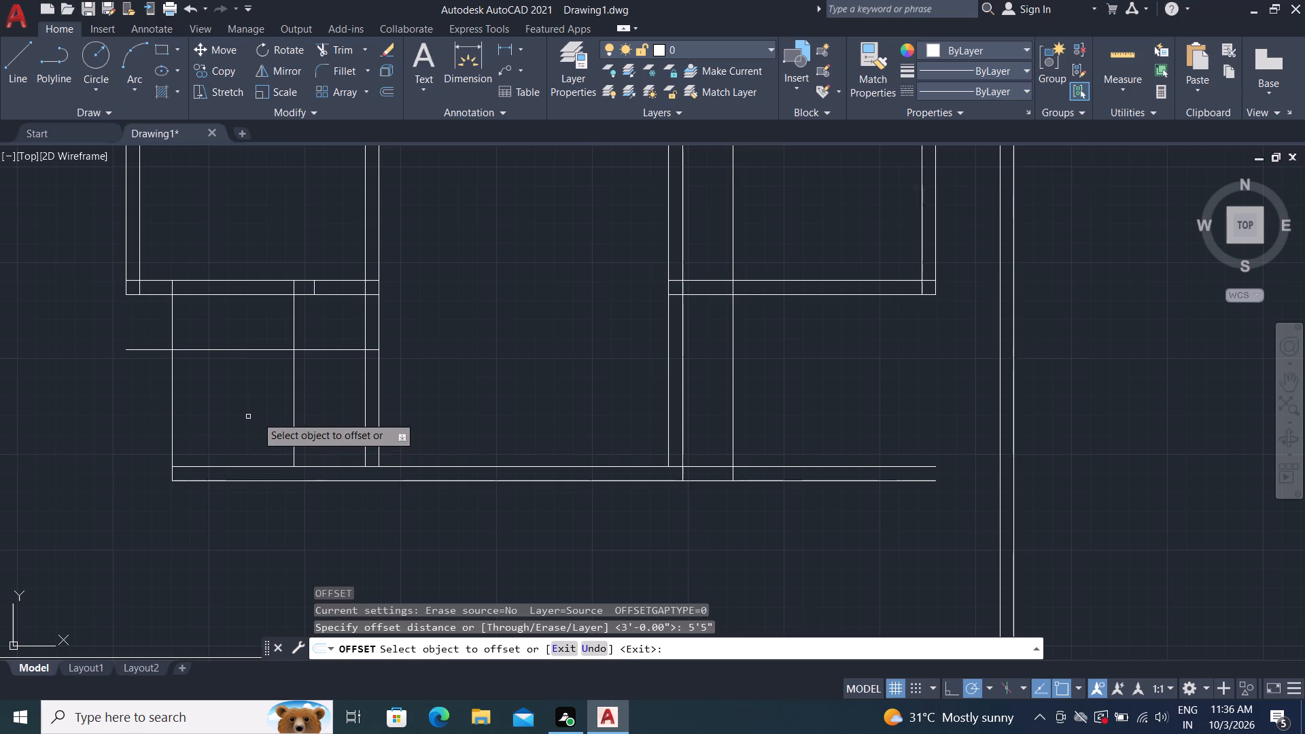
click(293, 426)
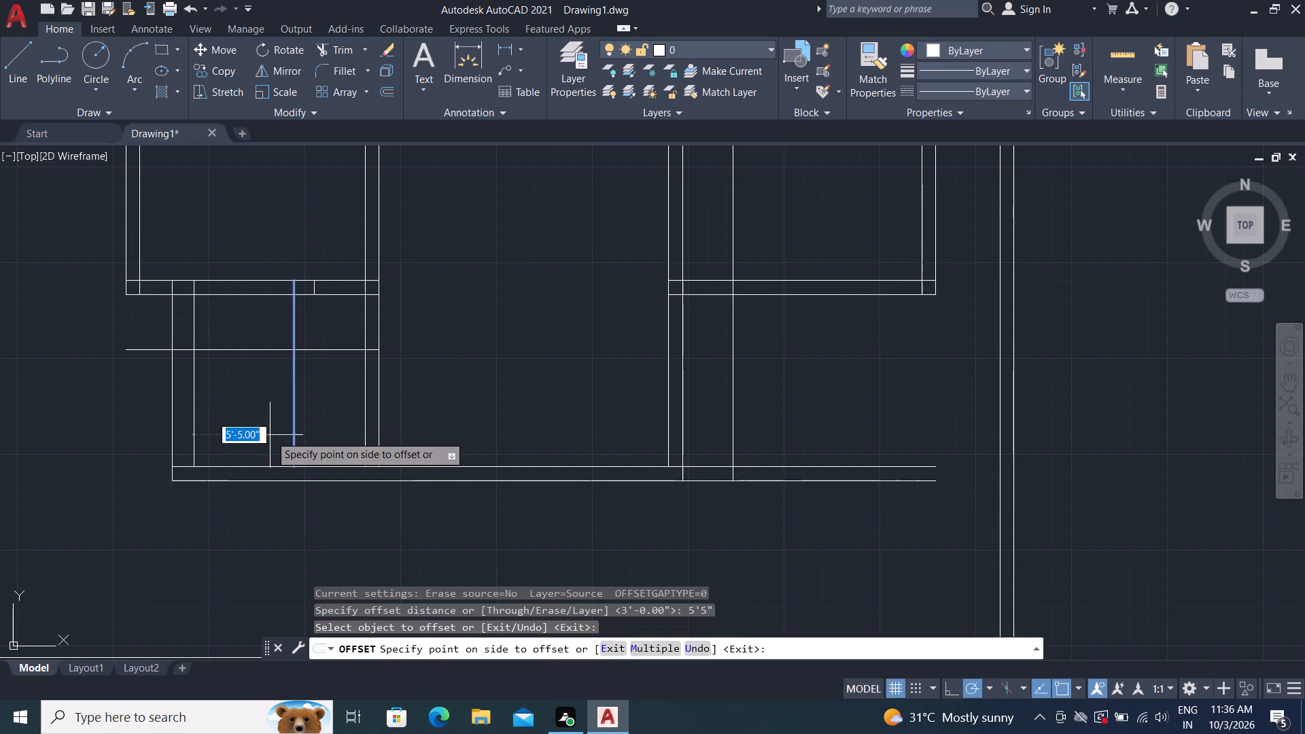
click(254, 436)
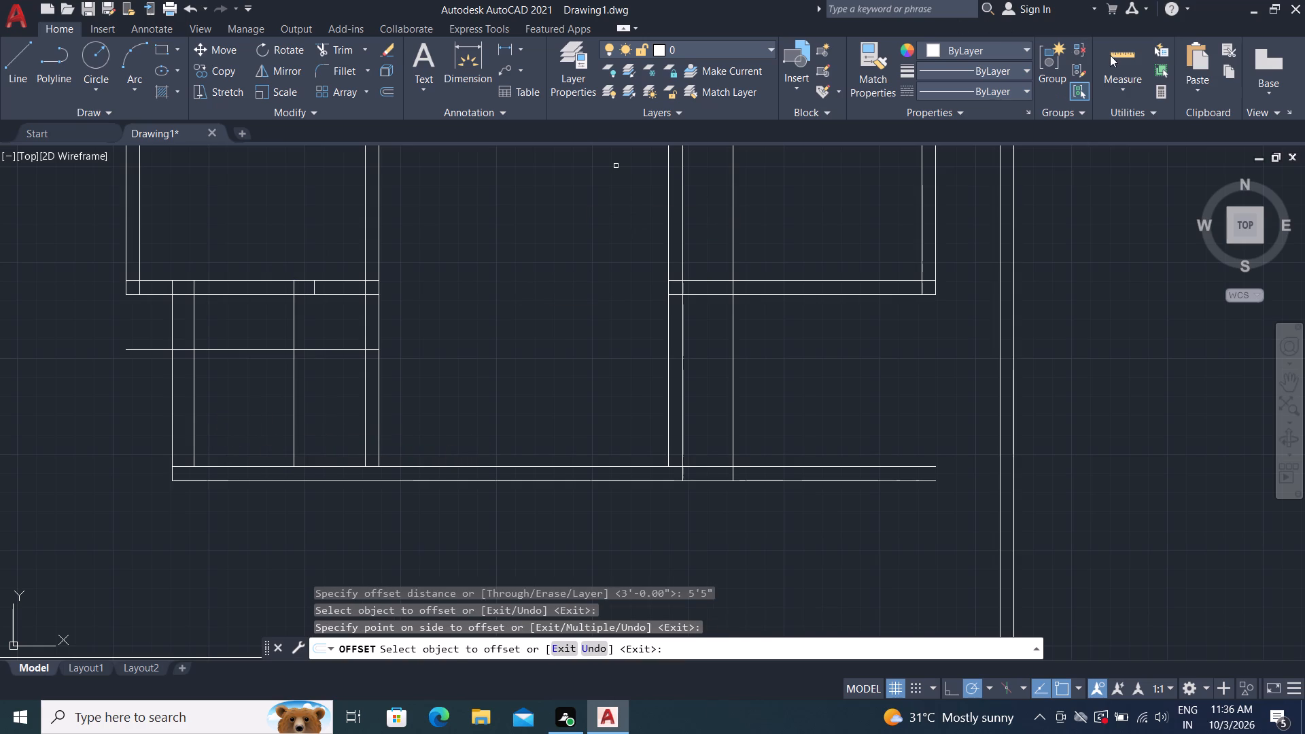
Measure the gap between the small room's outer wall line and the new 5'5" offset line.
click(1110, 50)
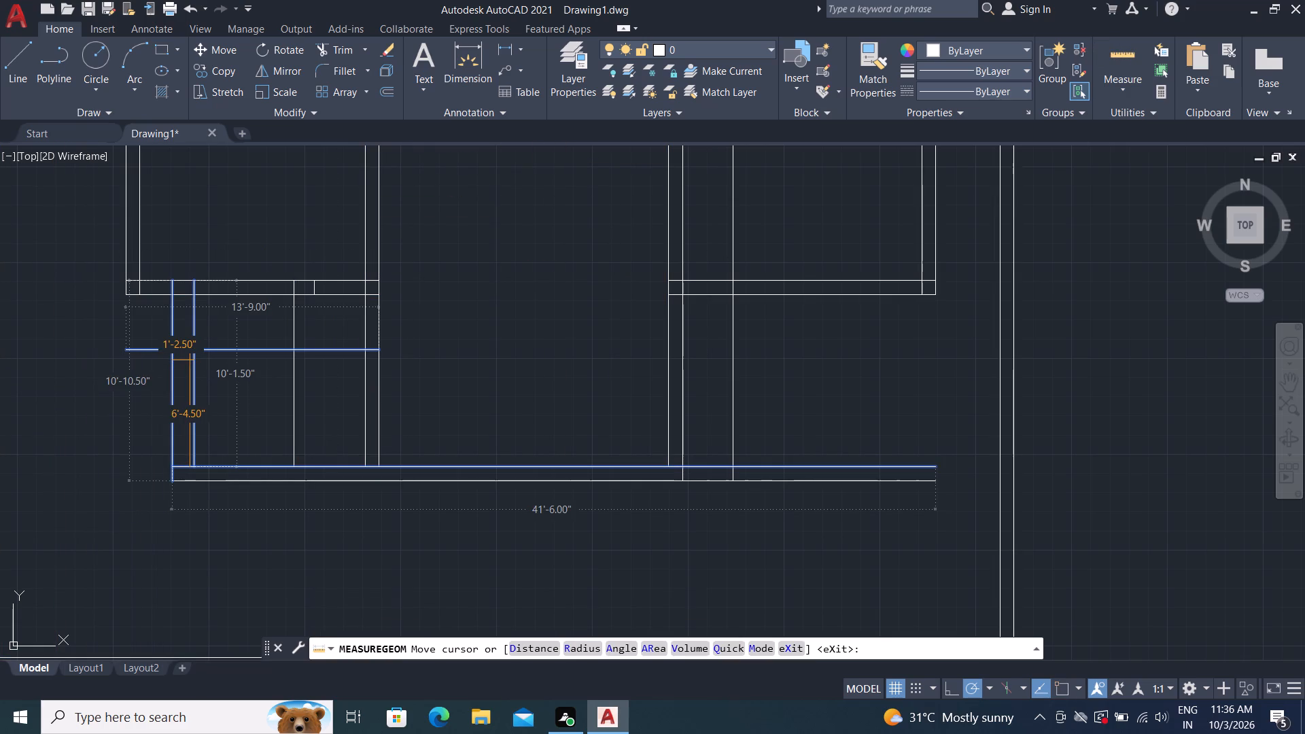
scroll(184, 357, up, 1)
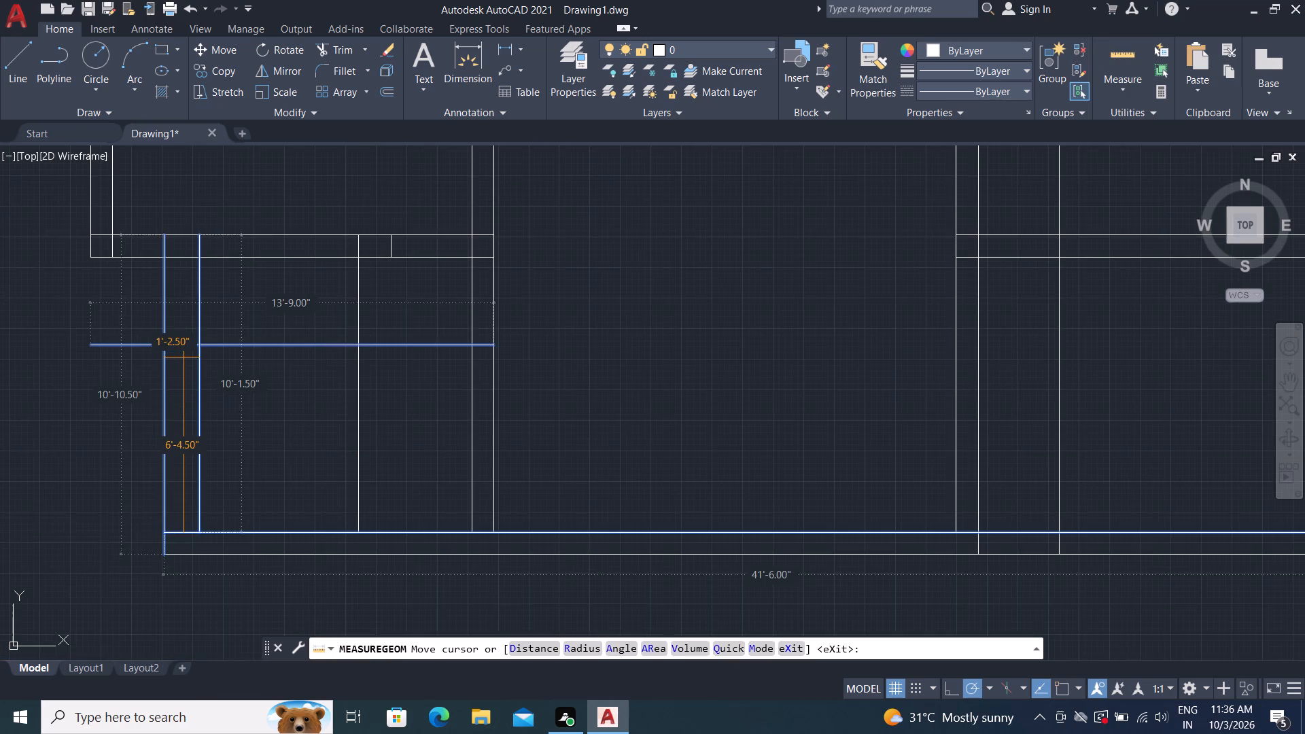
scroll(184, 357, up, 3)
key(Escape)
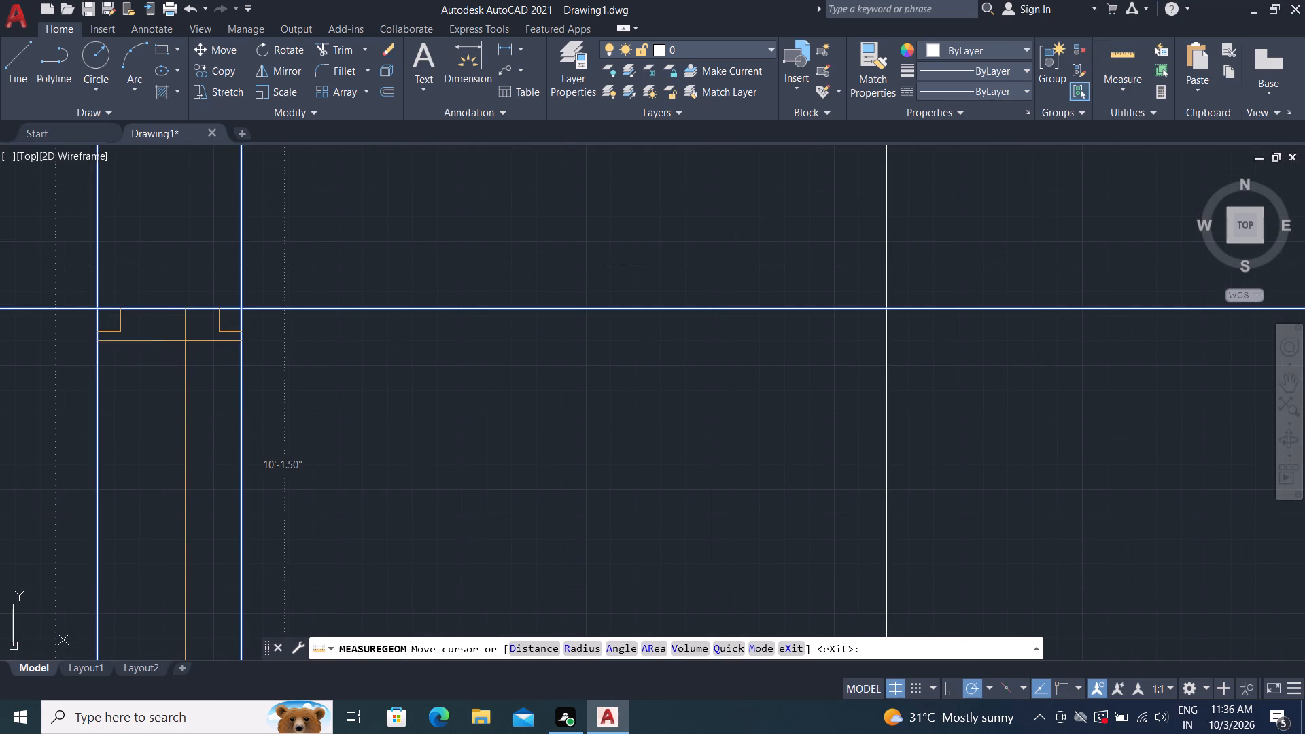
Offset the small lower-left room's outer wall line 9" inward.
key(o)
key(space)
key(9)
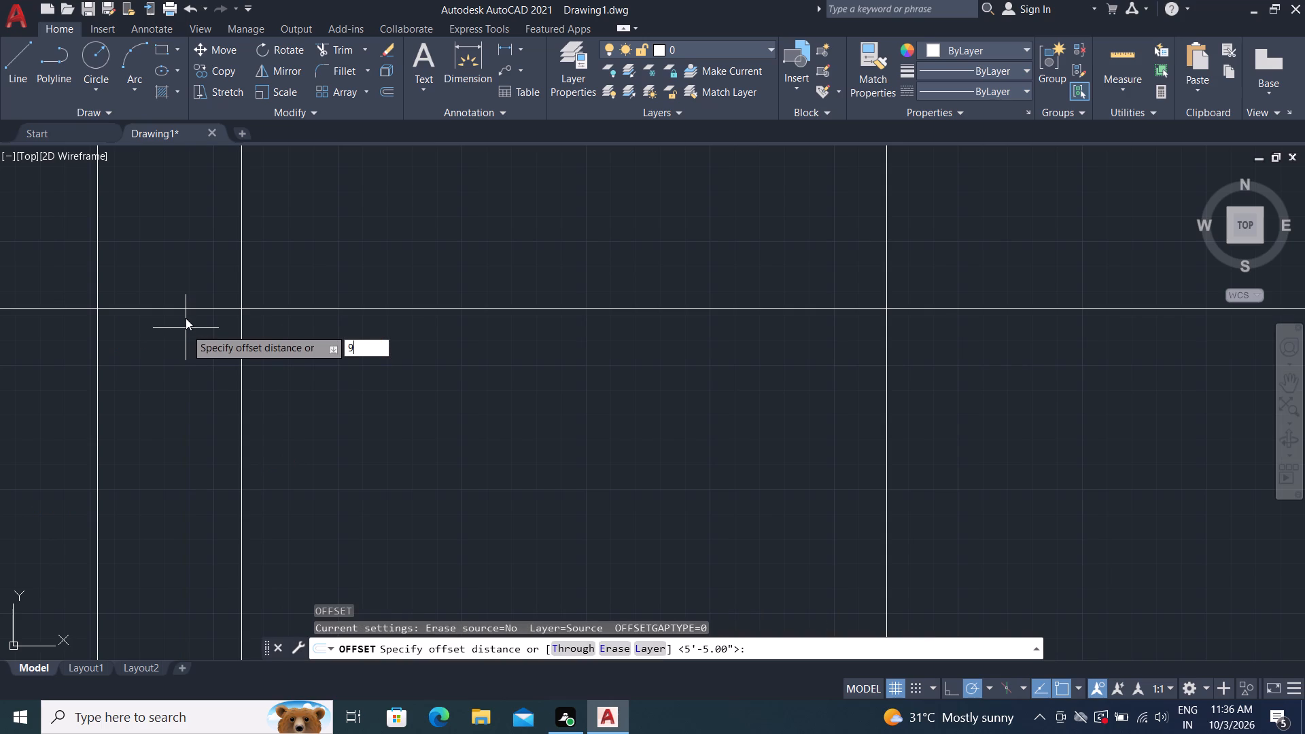
key(shift+quotedbl)
key(Return)
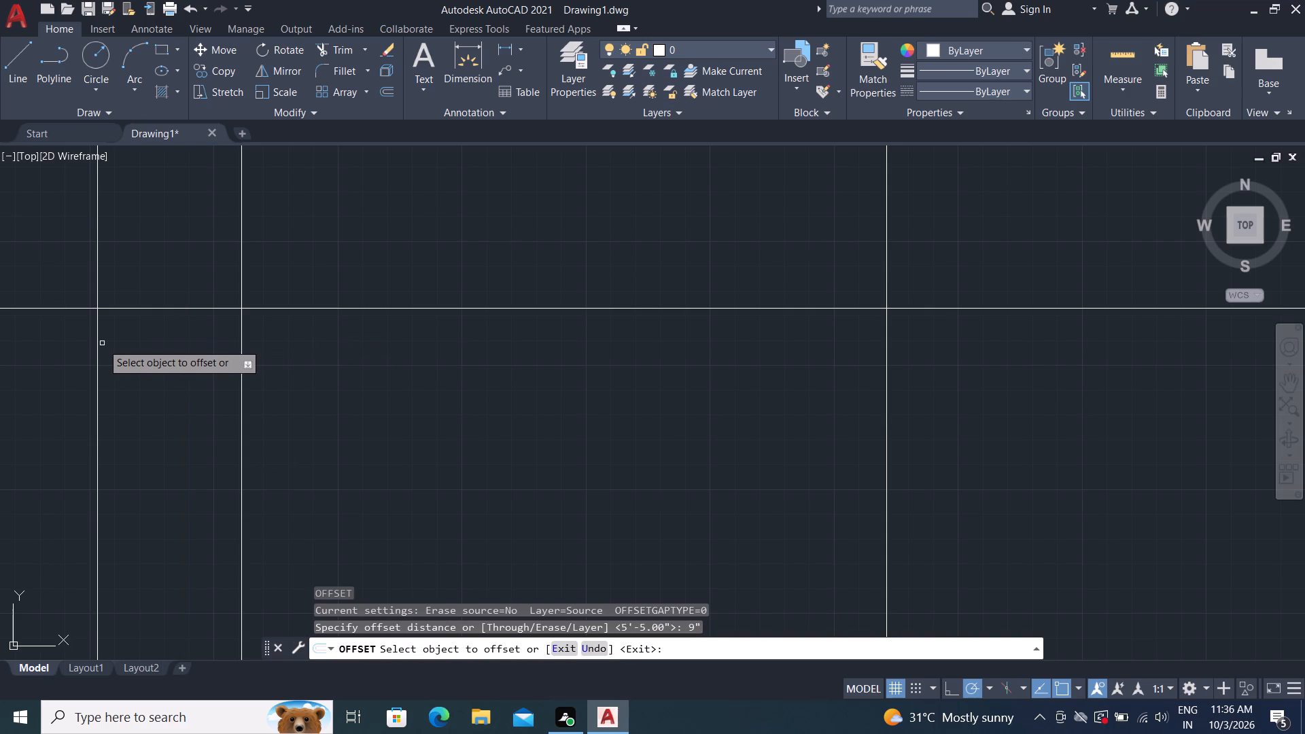
click(94, 342)
click(99, 342)
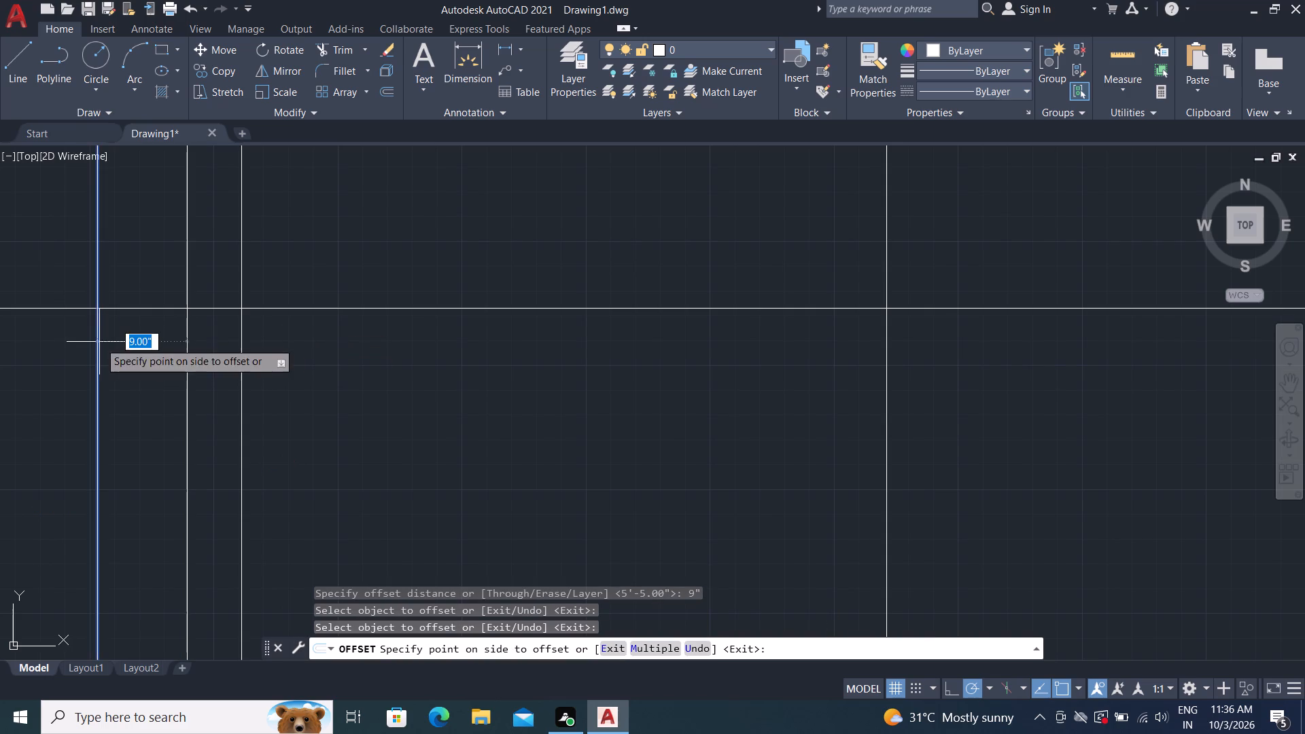
click(211, 369)
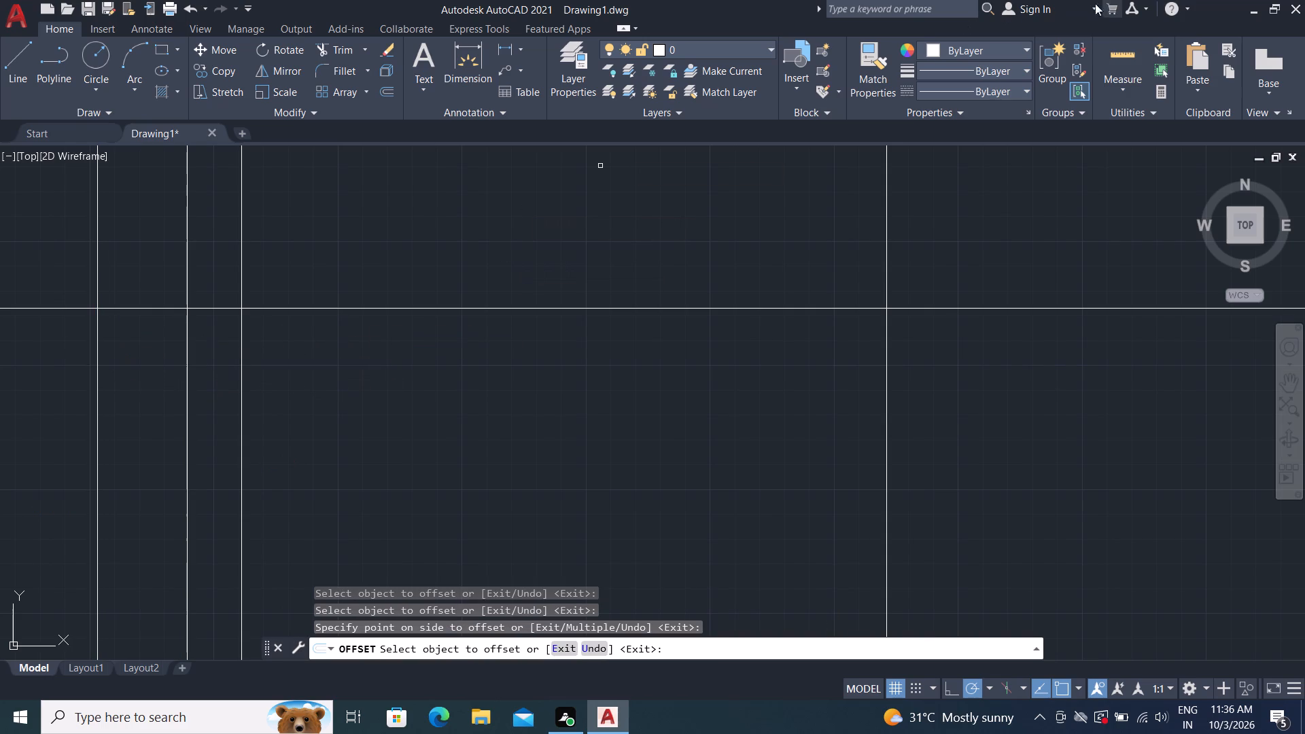
Measure the gap between the 9" offset line and the 5'5" offset line.
click(1115, 48)
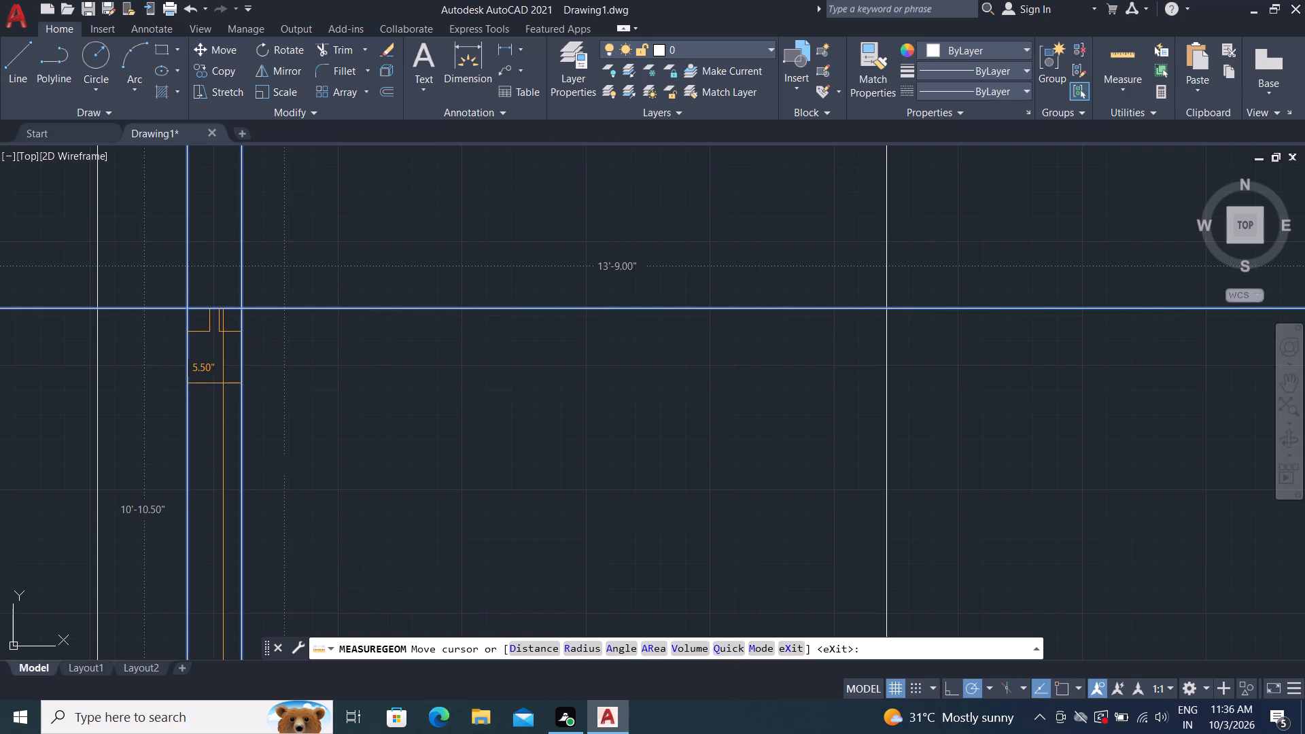
key(Escape)
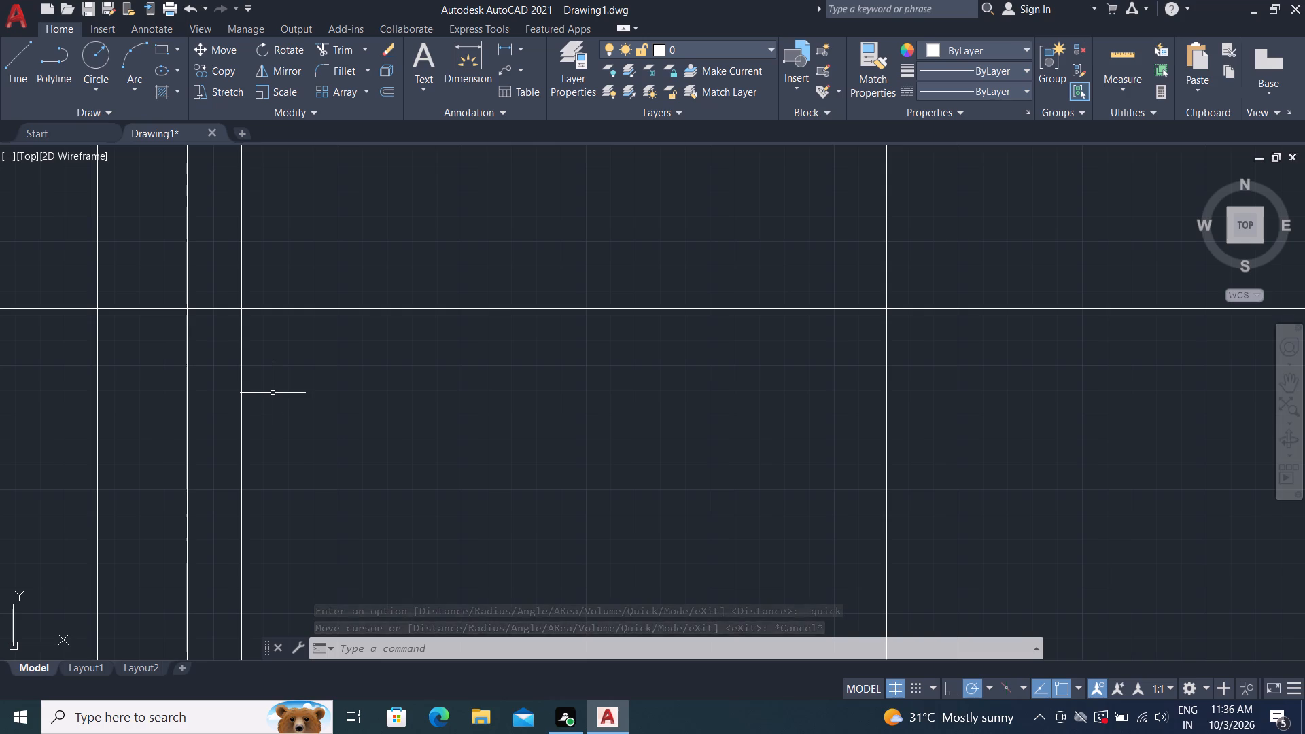
key(Escape)
Trim the 5'5" offset line below the small room's horizontal line and erase its remaining upper part.
key(t)
key(r)
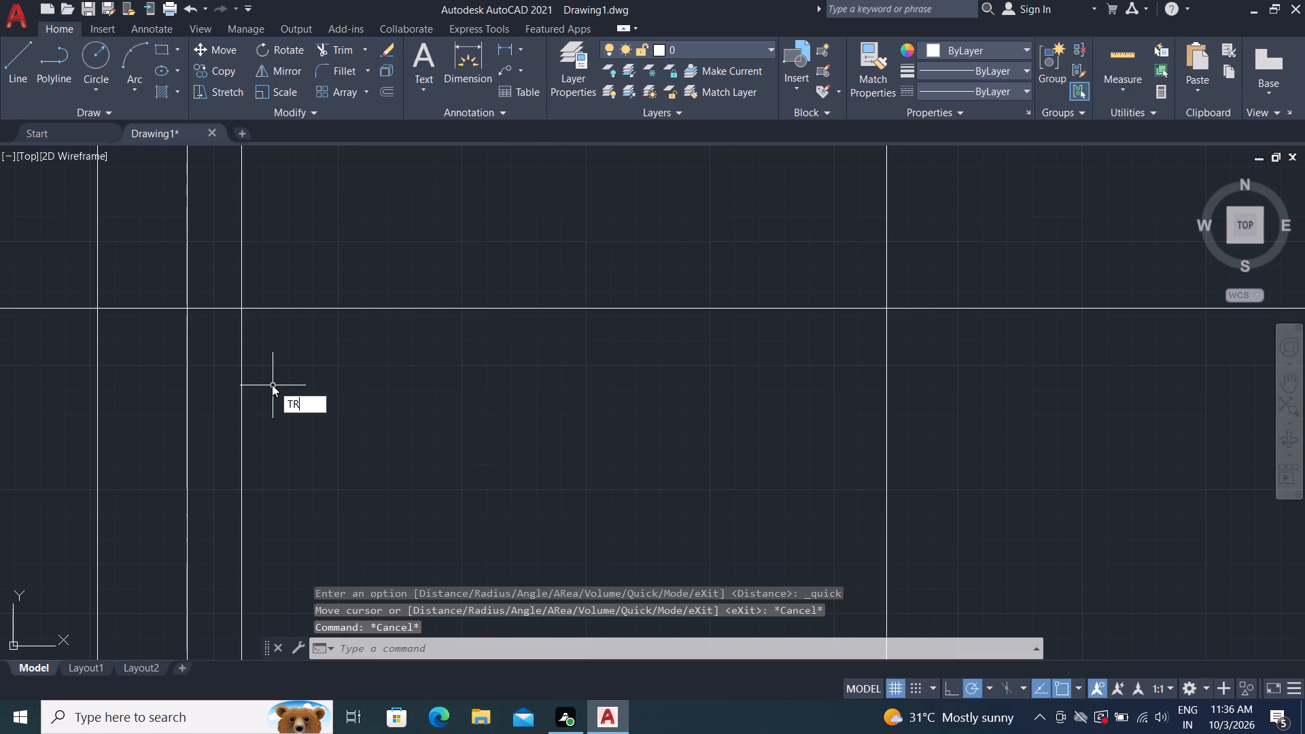
key(space)
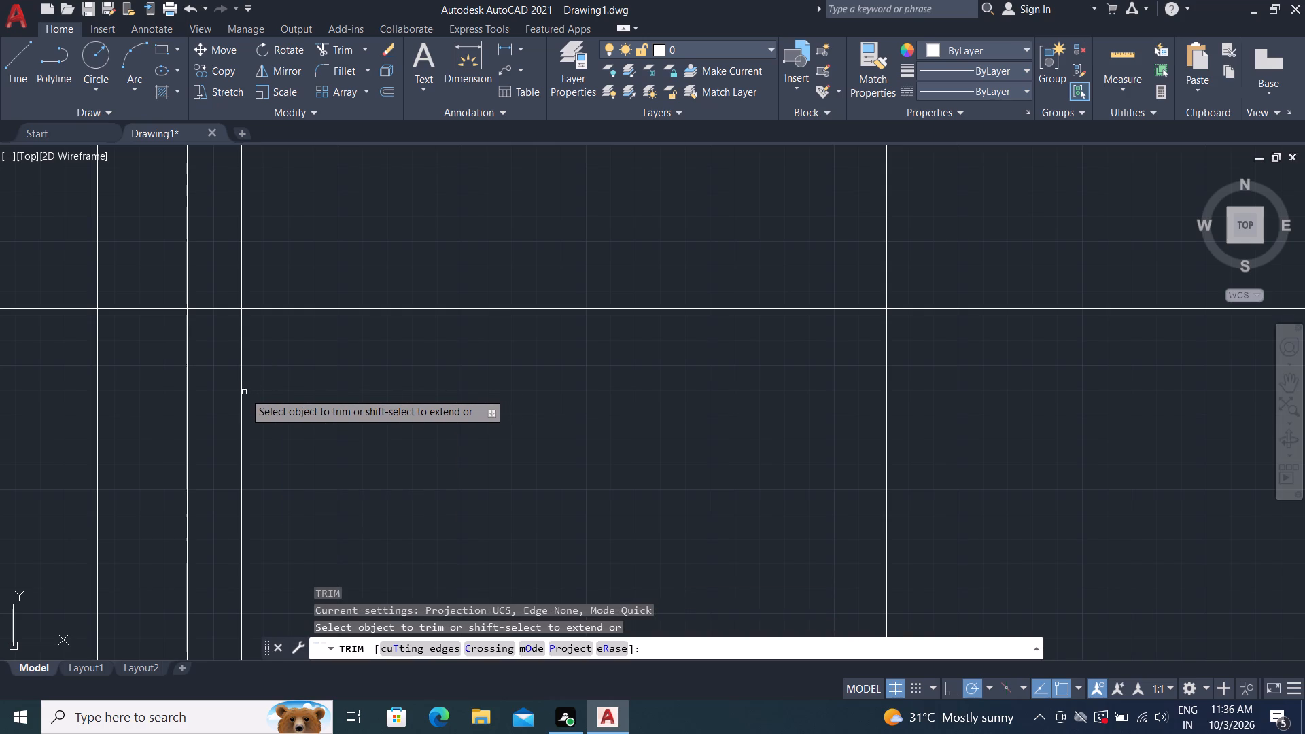
click(241, 392)
scroll(256, 381, down, 2)
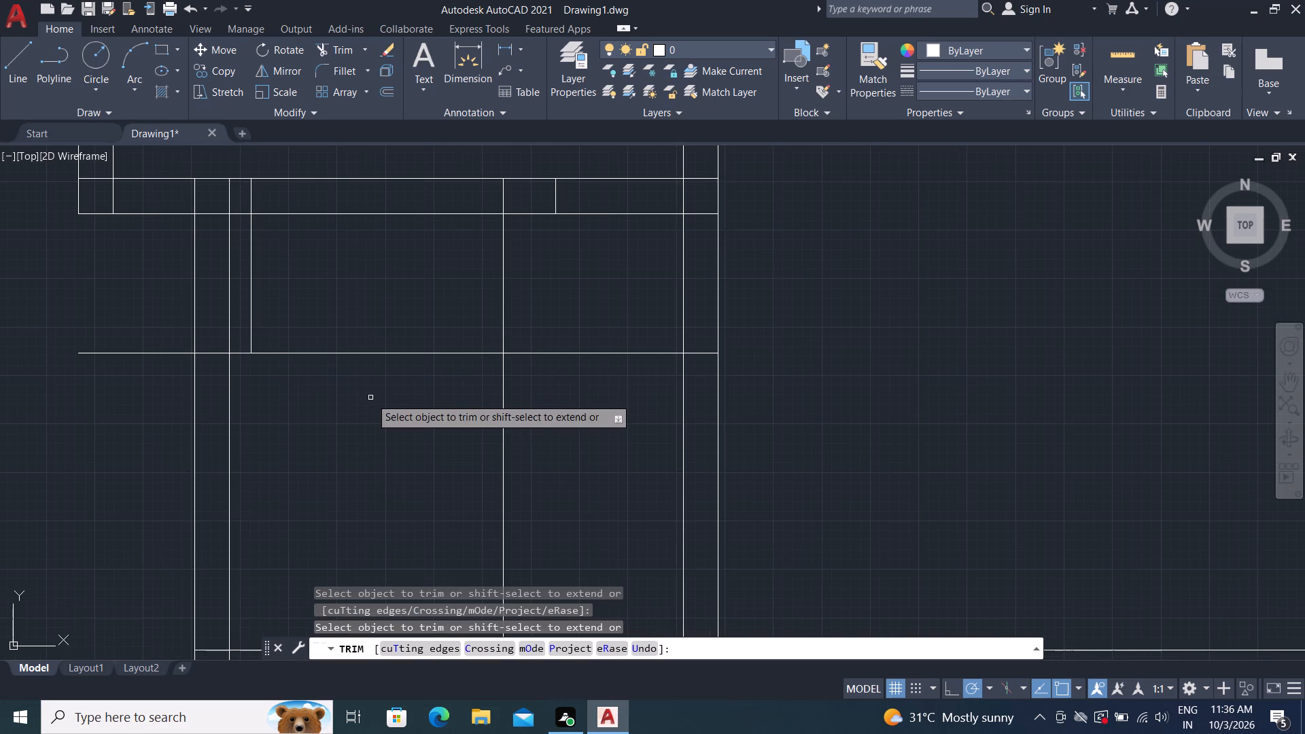
key(Escape)
key(o)
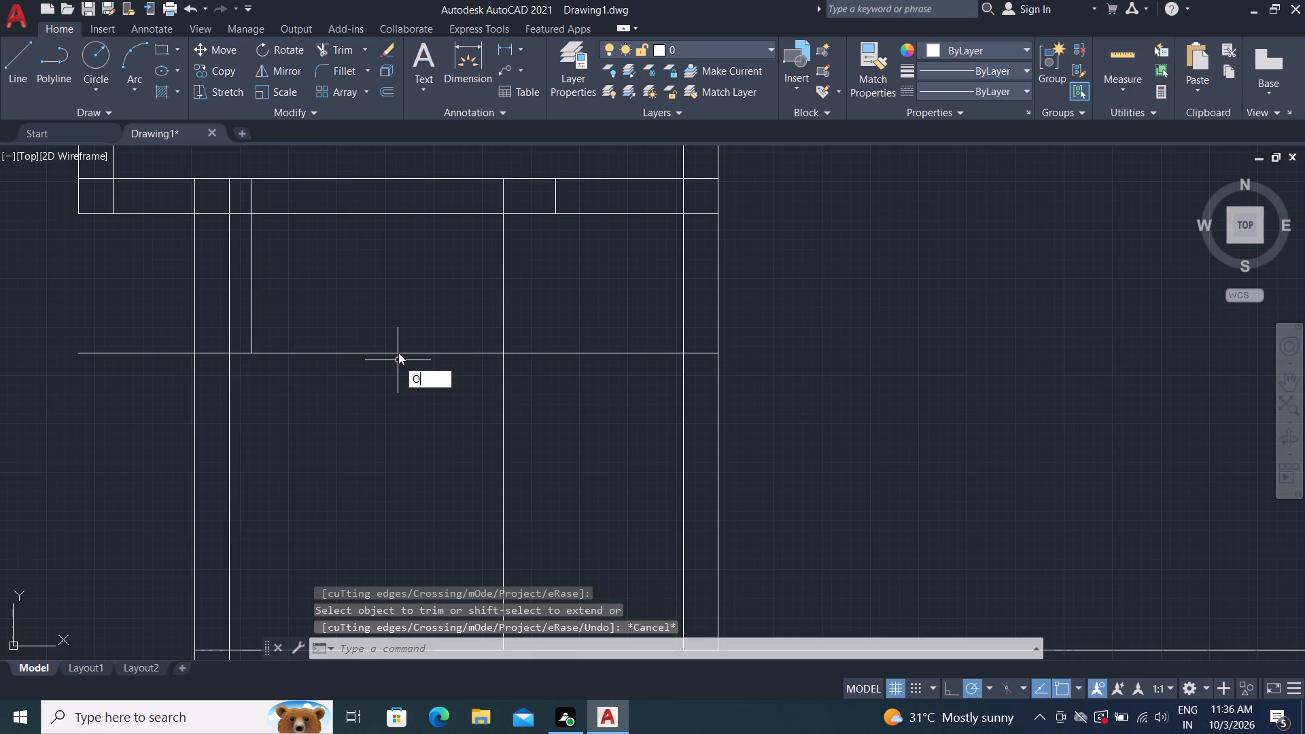
key(space)
middle_drag(377, 415, 375, 387)
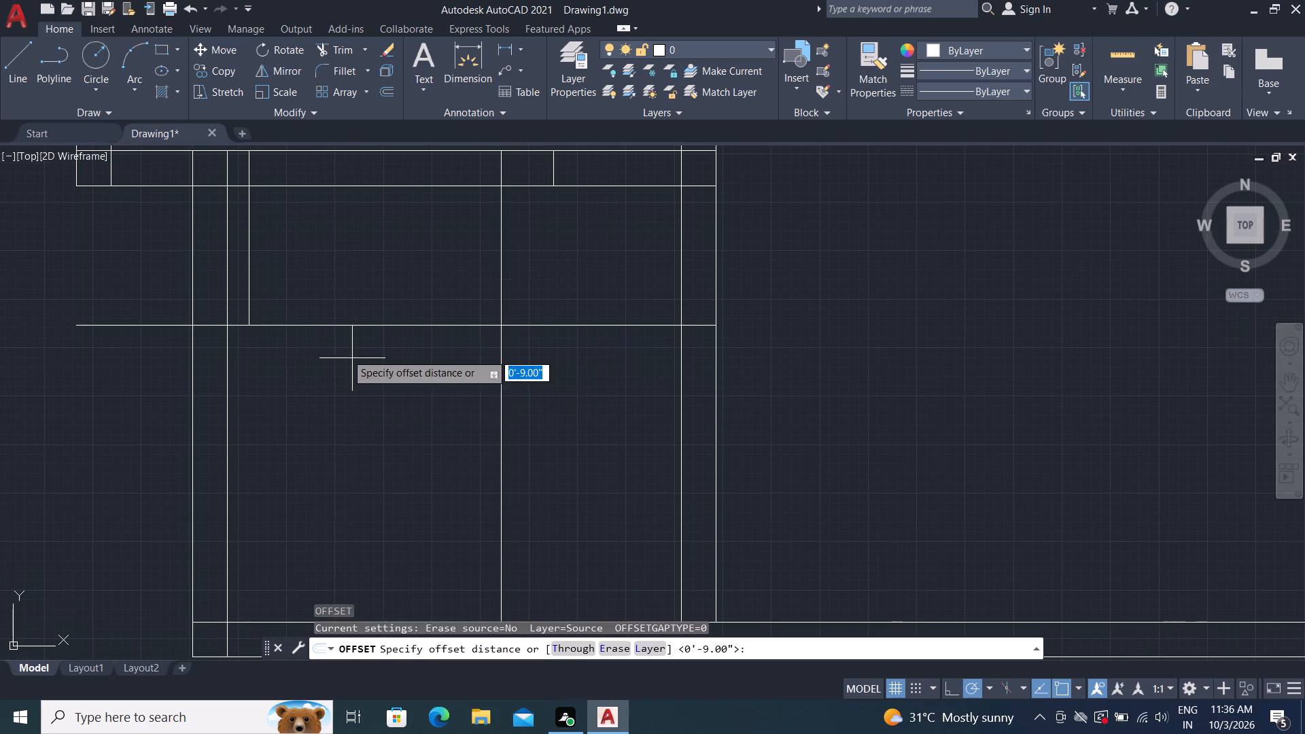
key(Escape)
click(250, 281)
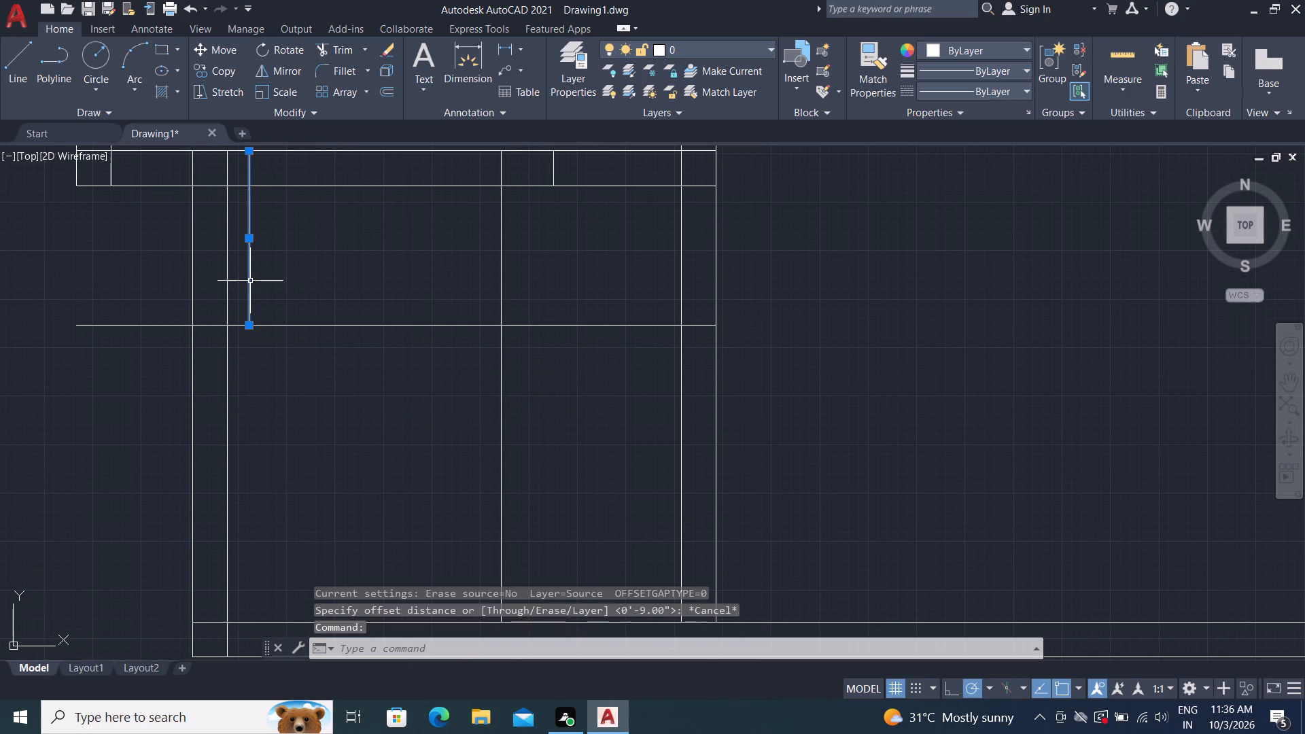
key(Delete)
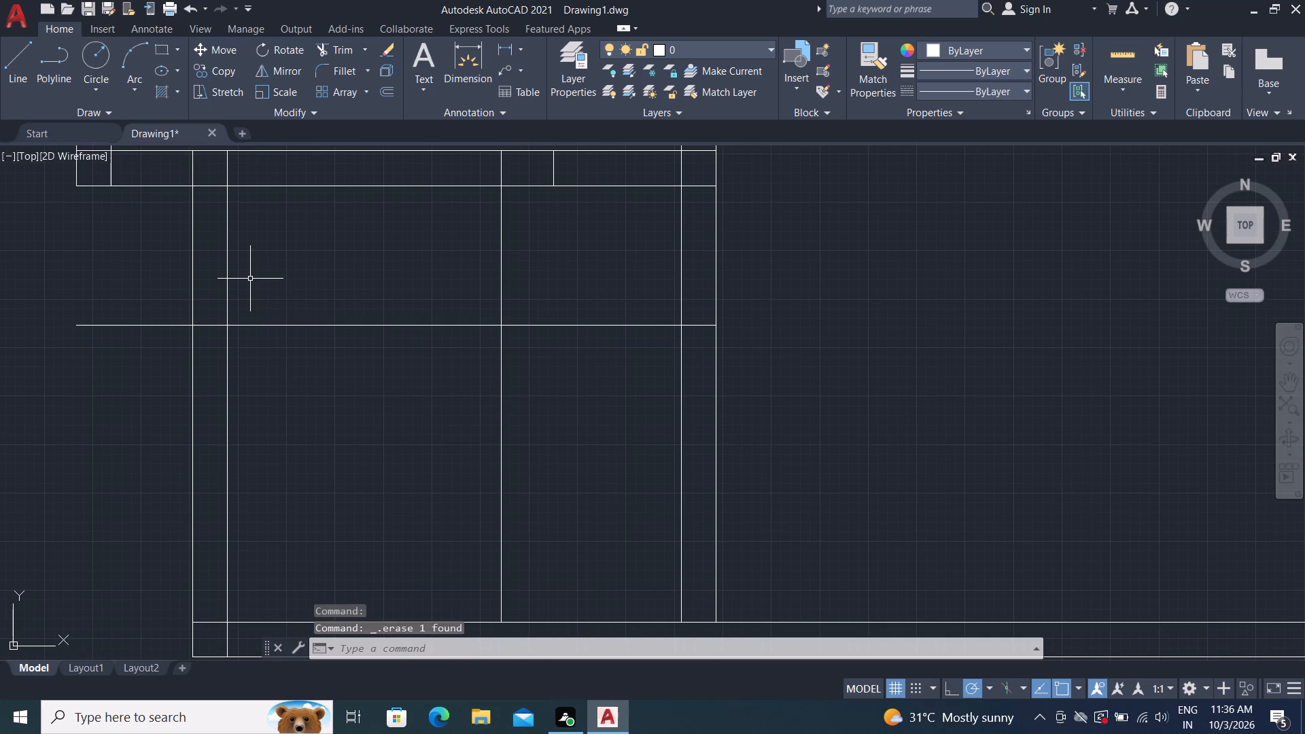
Trim the small room's horizontal line where it overhangs beyond the outer left wall line.
text(O)
key(space)
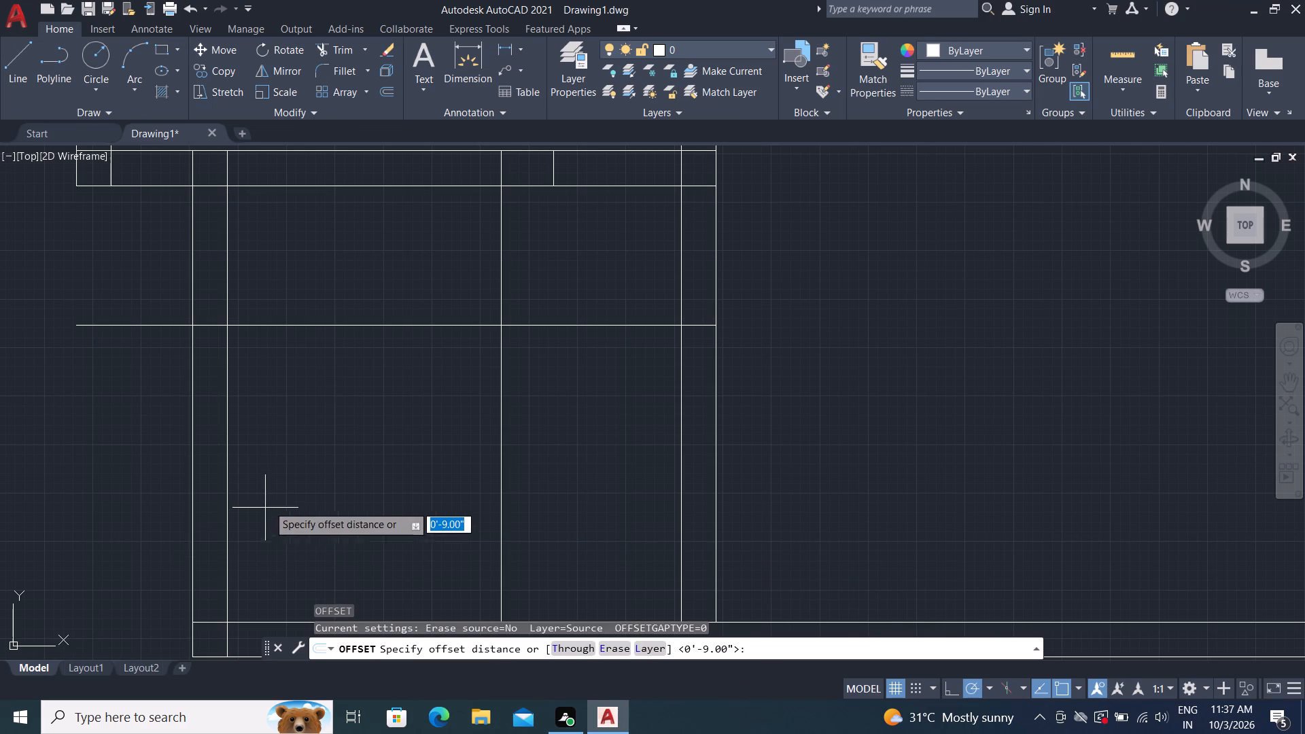
middle_drag(332, 449, 413, 448)
scroll(409, 446, down, 1)
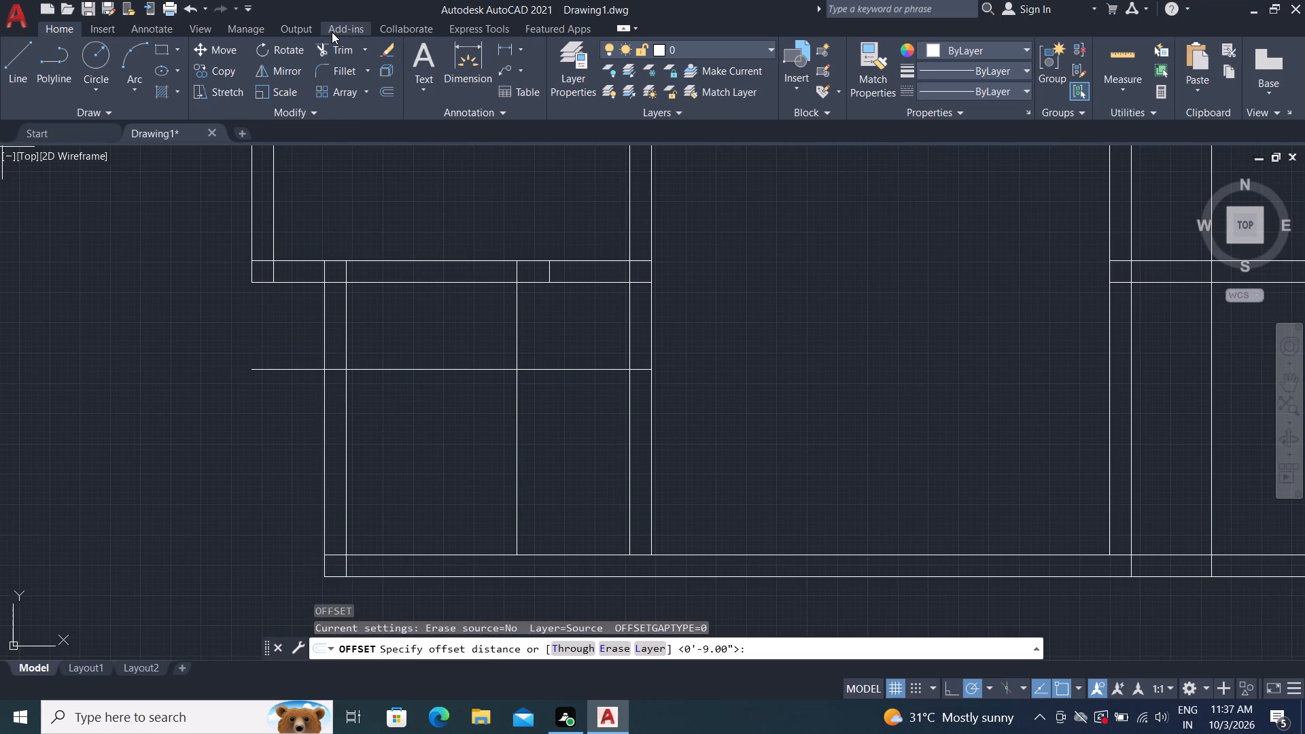
click(319, 49)
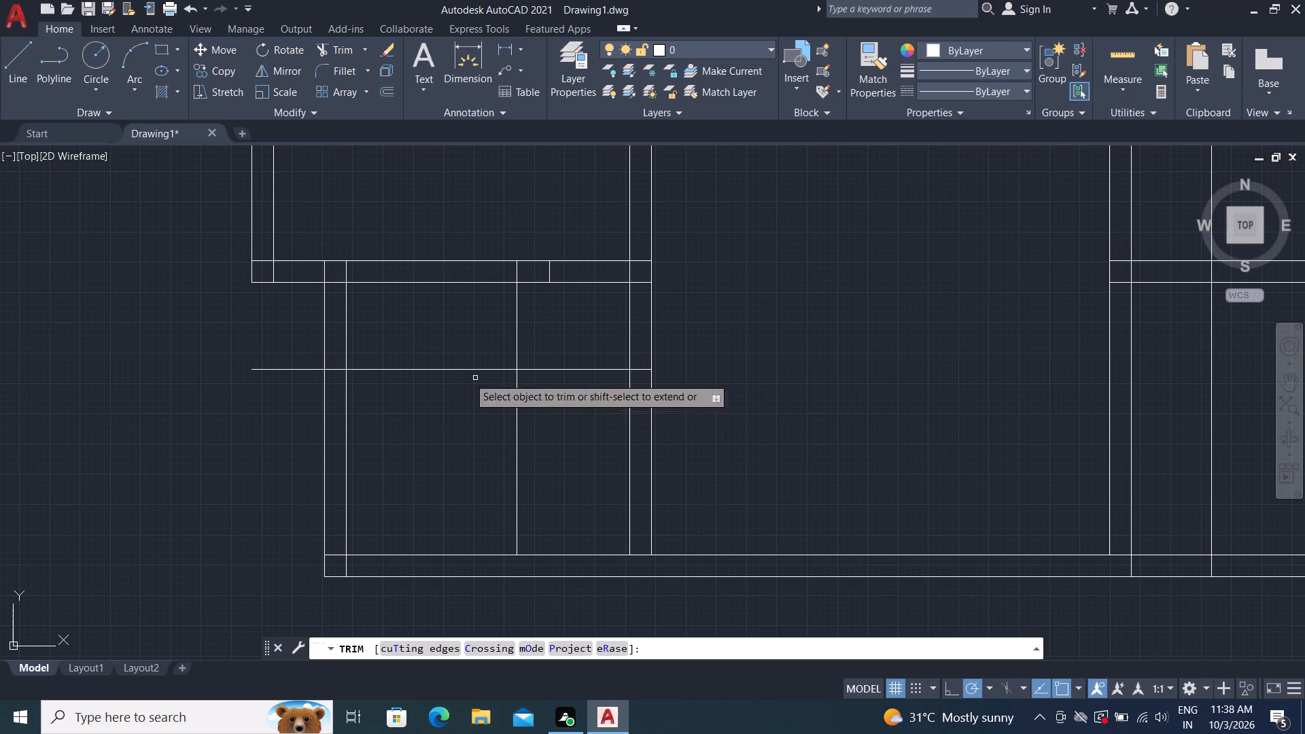
click(295, 368)
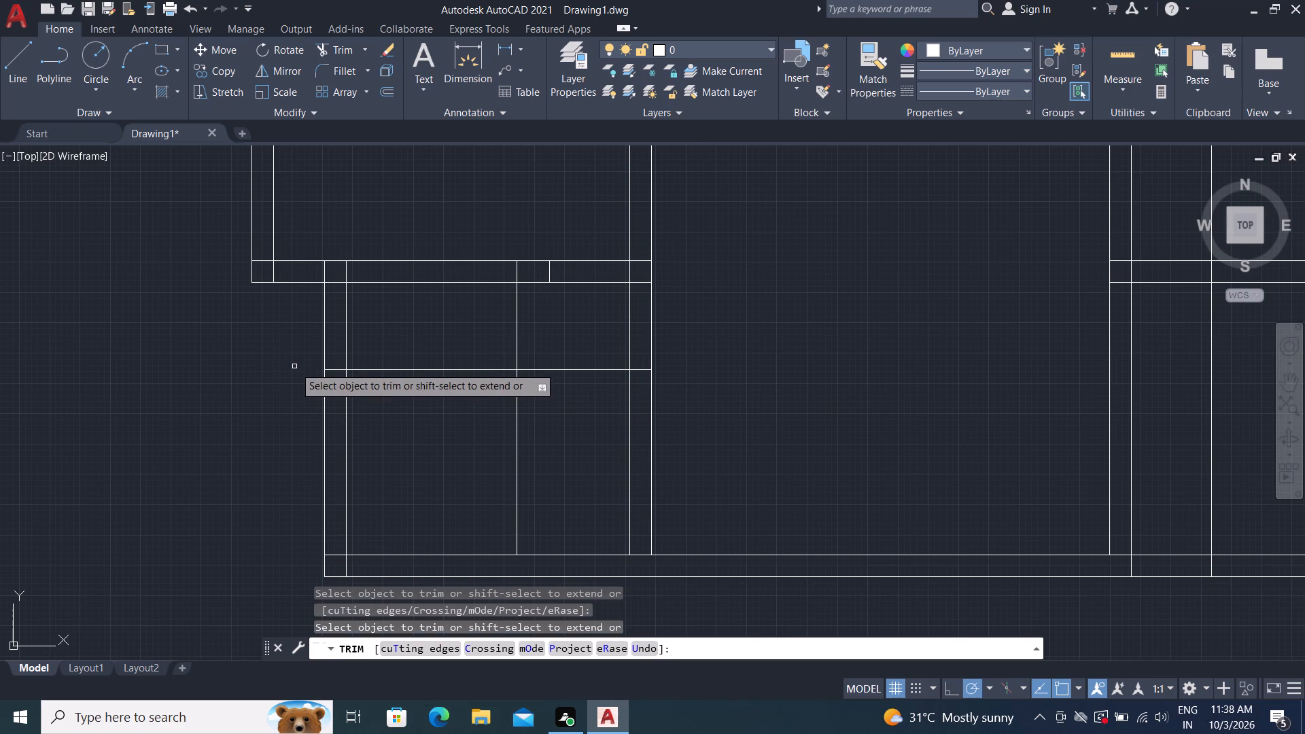
key(Escape)
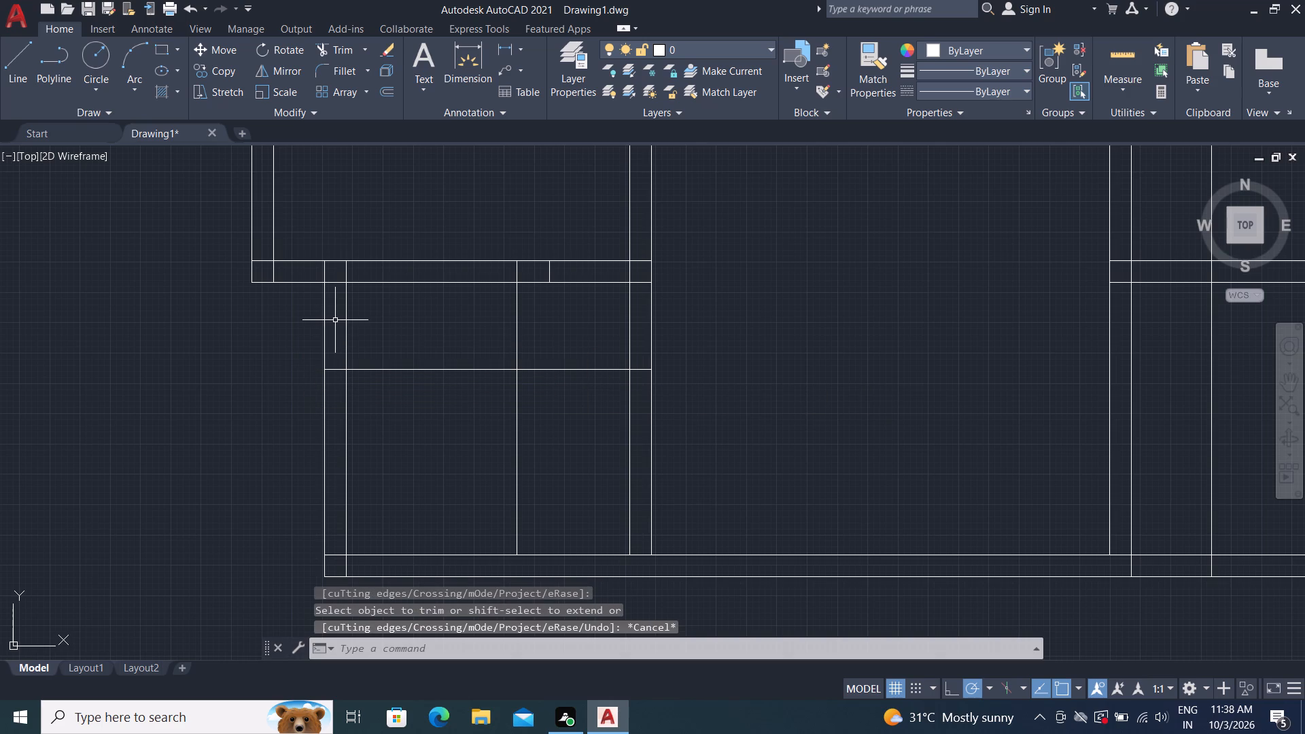
Offset the small lower-left room's inner left wall line 5'6" to the right.
text(O 5)
text('6)
key(shift+quotedbl)
key(Return)
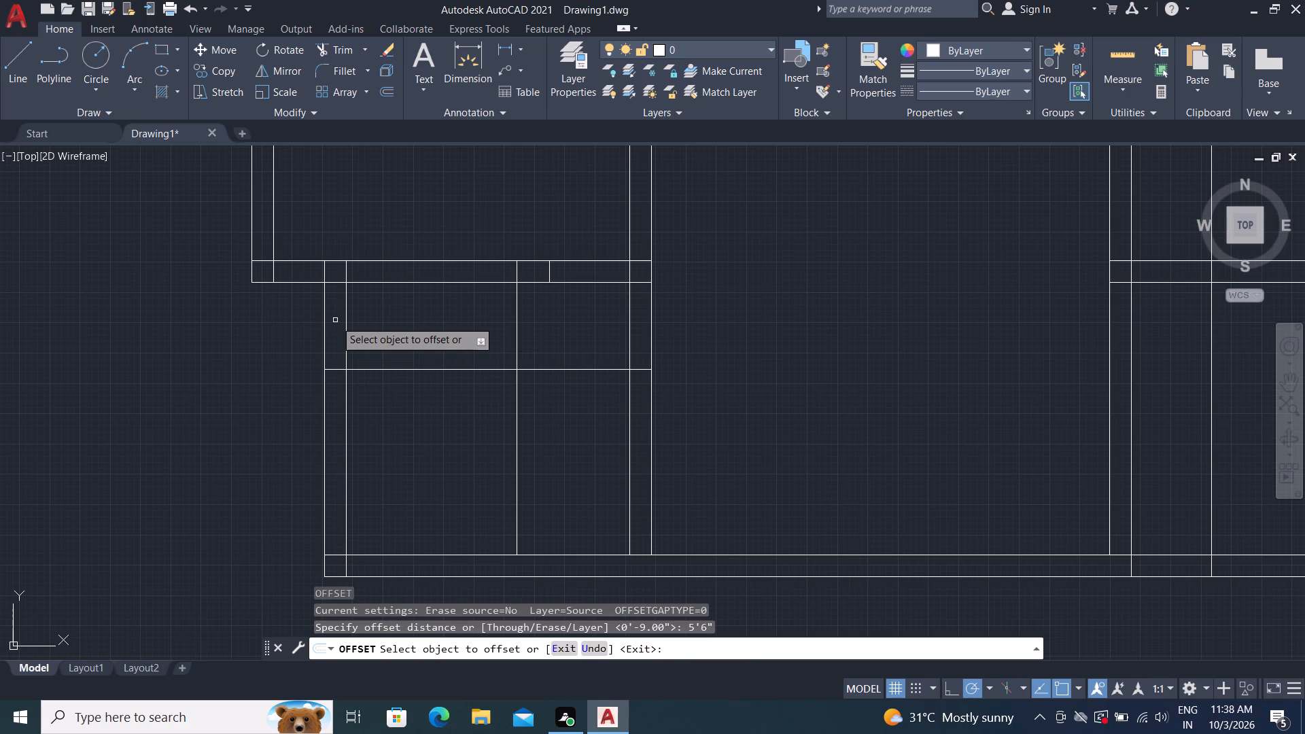
click(346, 391)
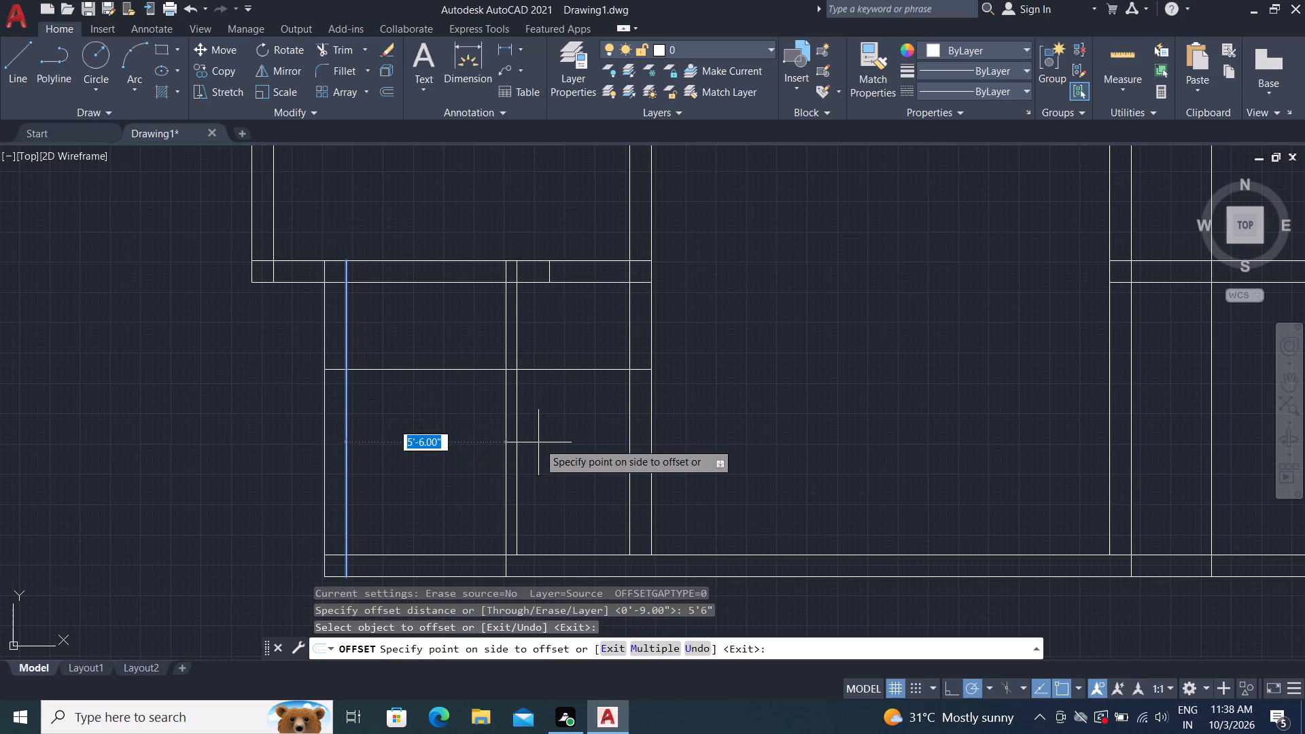
click(538, 442)
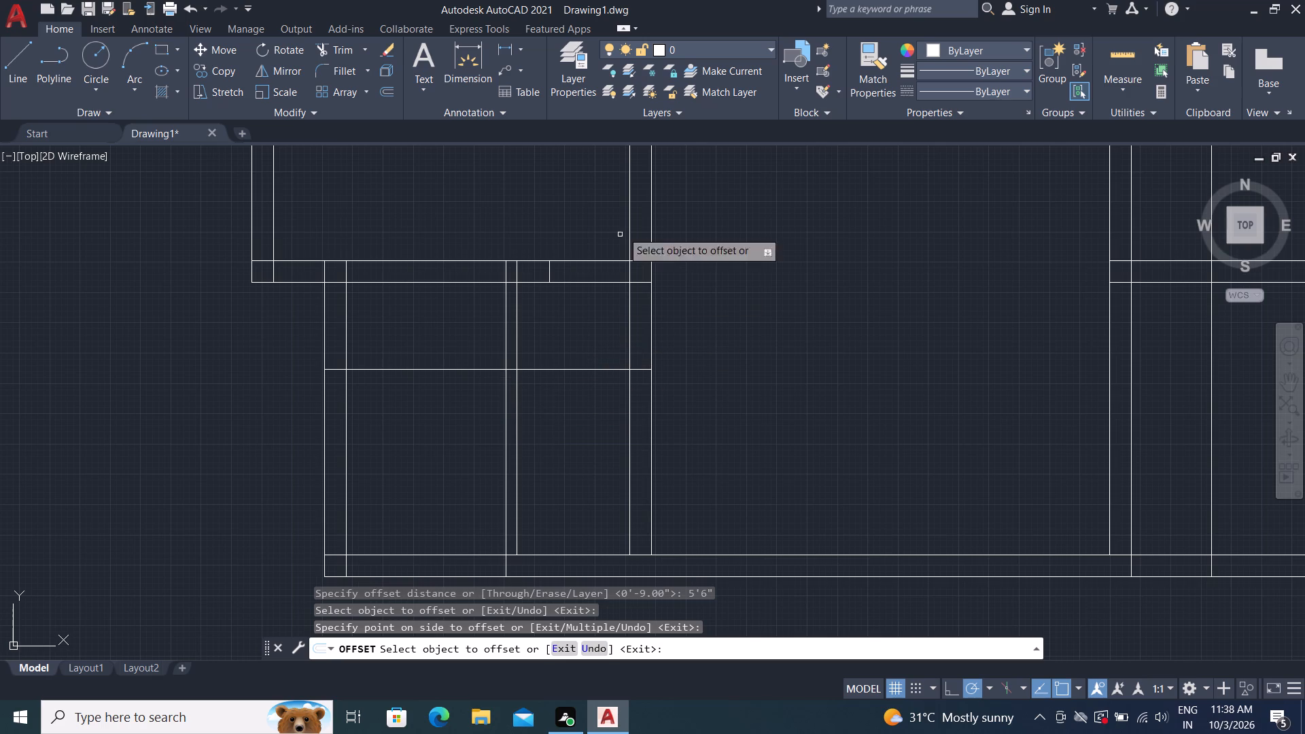
Measure the width and height of the small lower-left room.
click(1113, 58)
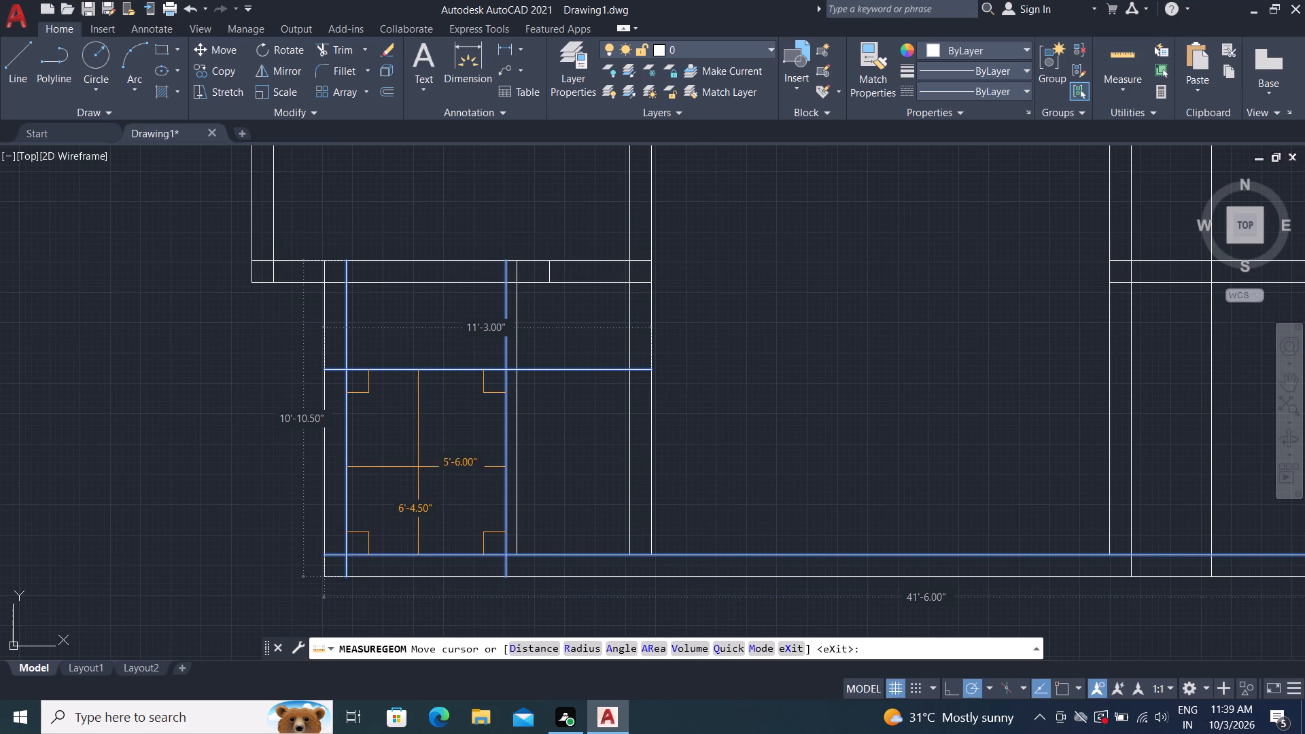
key(Escape)
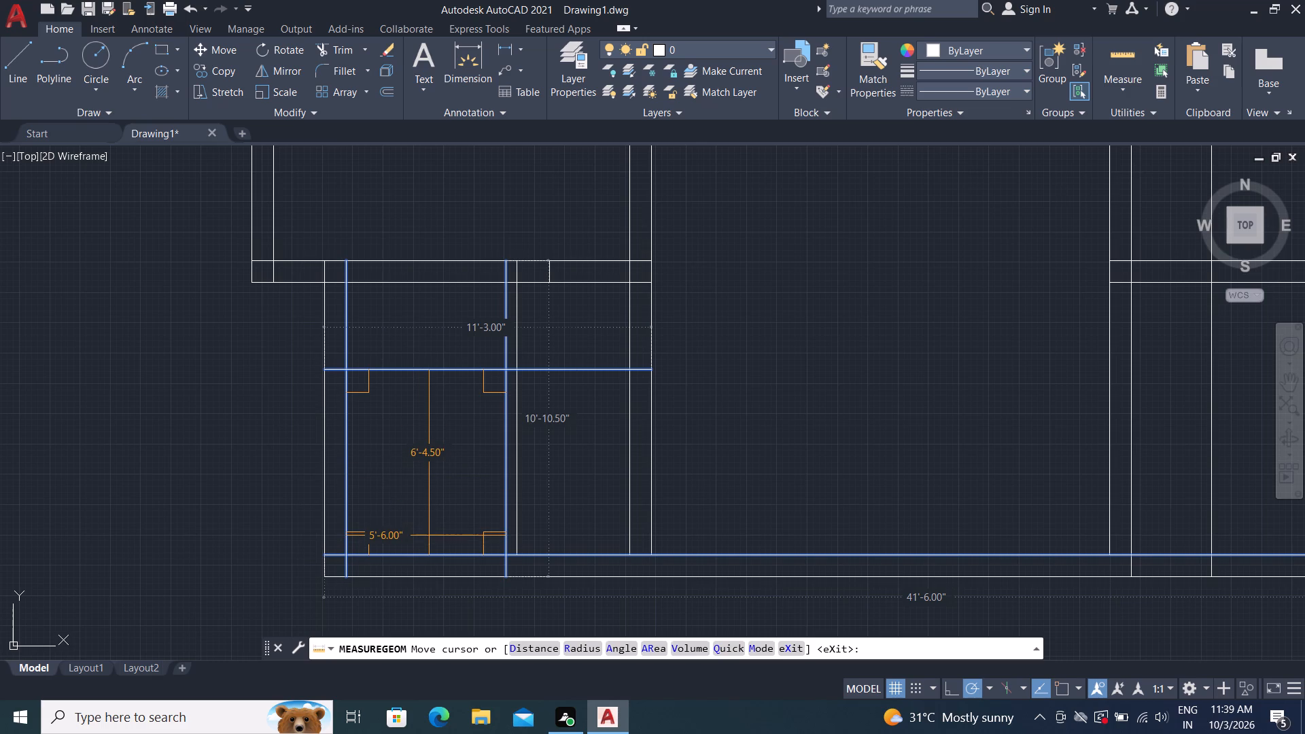
Offset the small room's top horizontal line and the bottom wall's inner line 4.5" downward.
text(O 4)
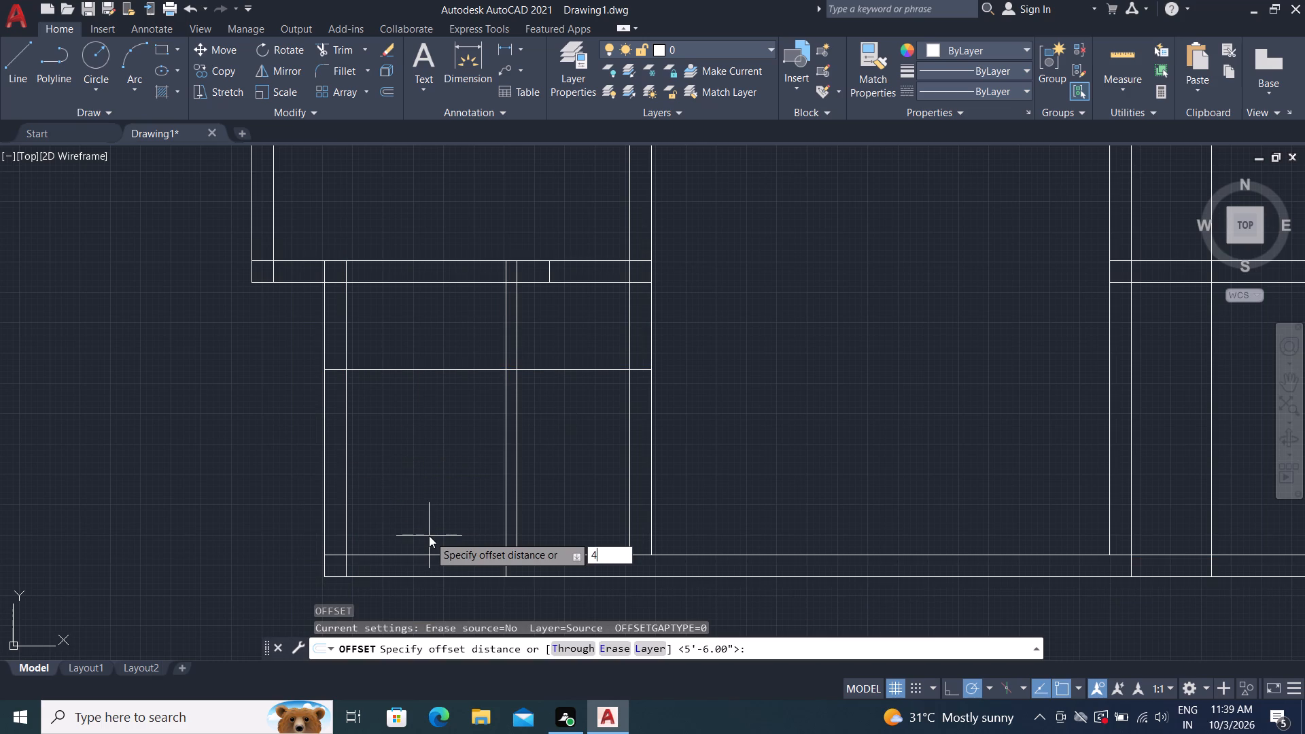
text(.5)
key(shift+quotedbl)
key(Return)
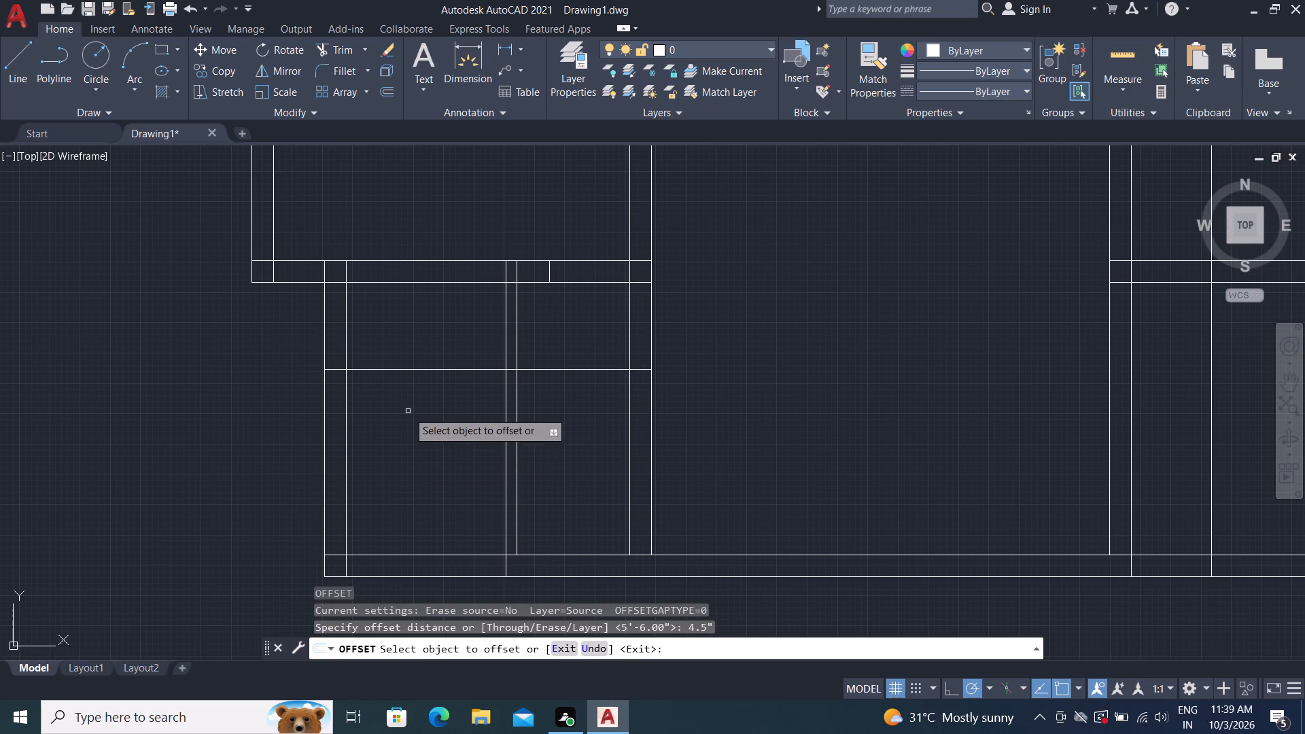
click(412, 371)
click(415, 447)
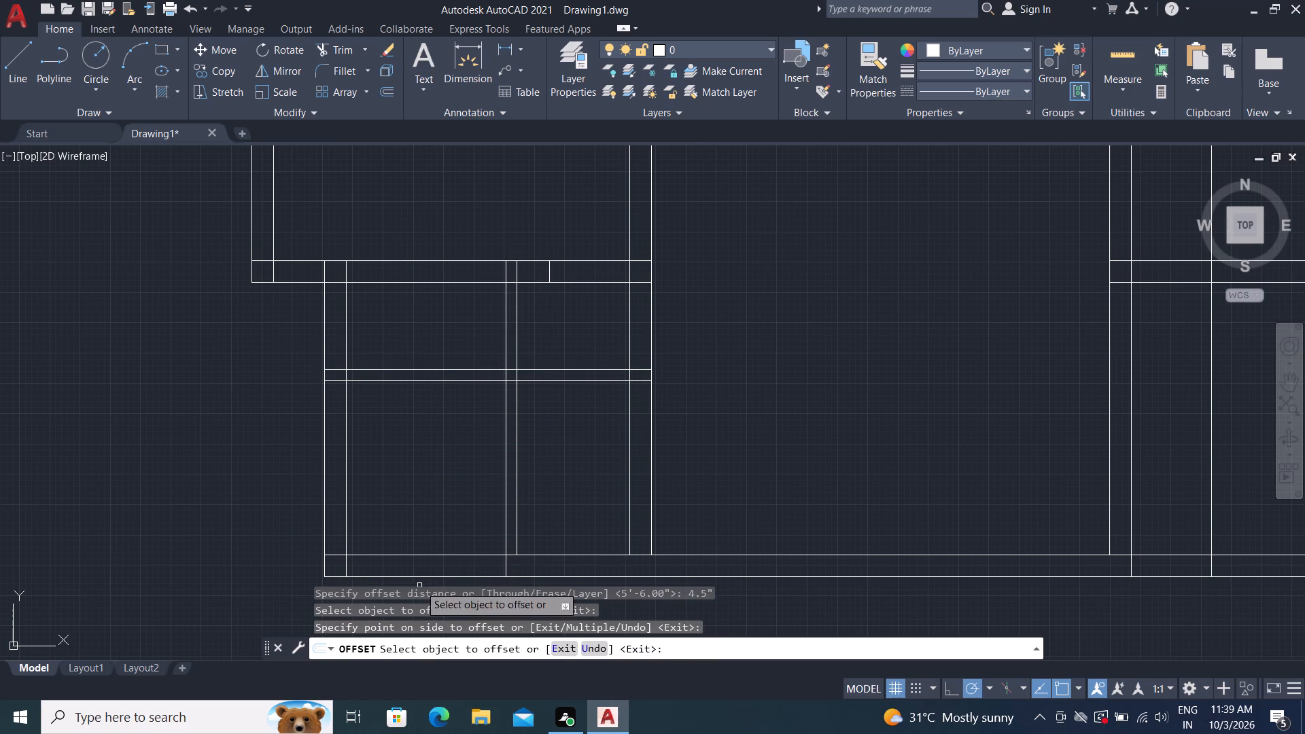
click(418, 557)
click(420, 569)
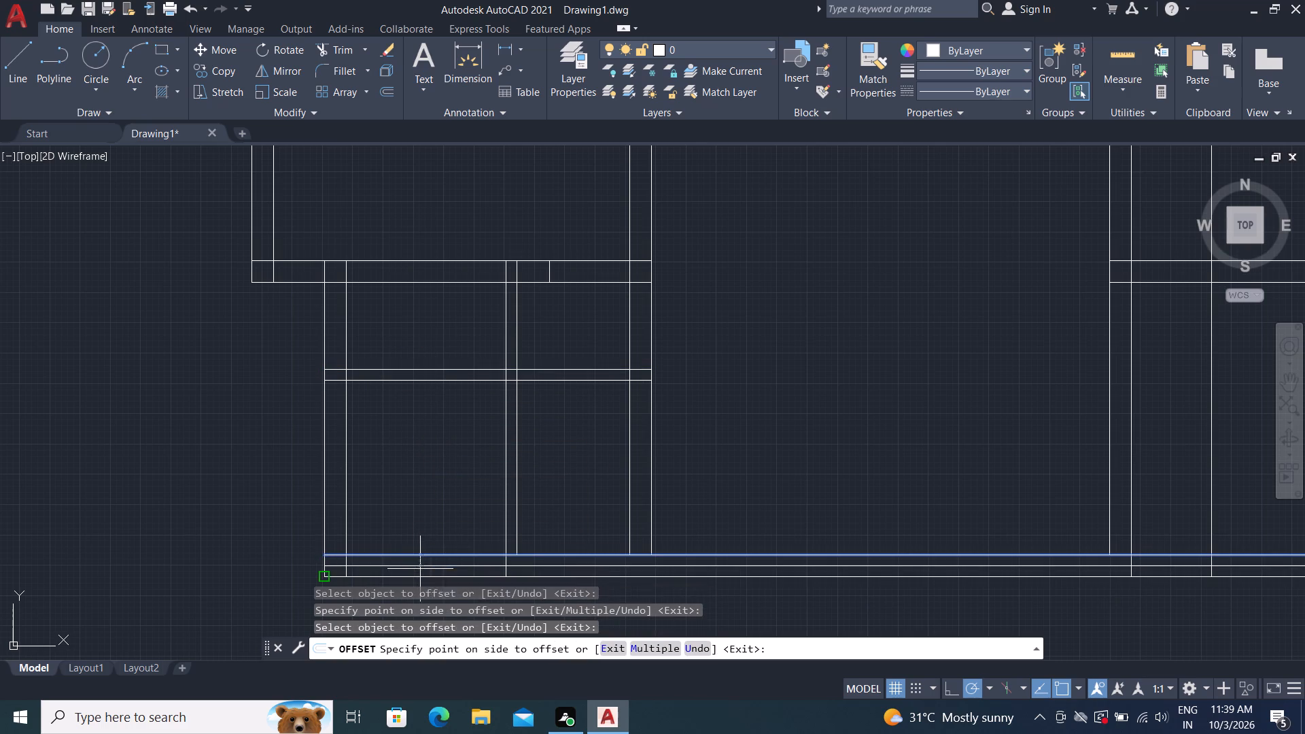
key(Escape)
Trim the 4.5" offset line inside the bottom wall between the small room's right side and the large room's far wall.
text(TR)
key(space)
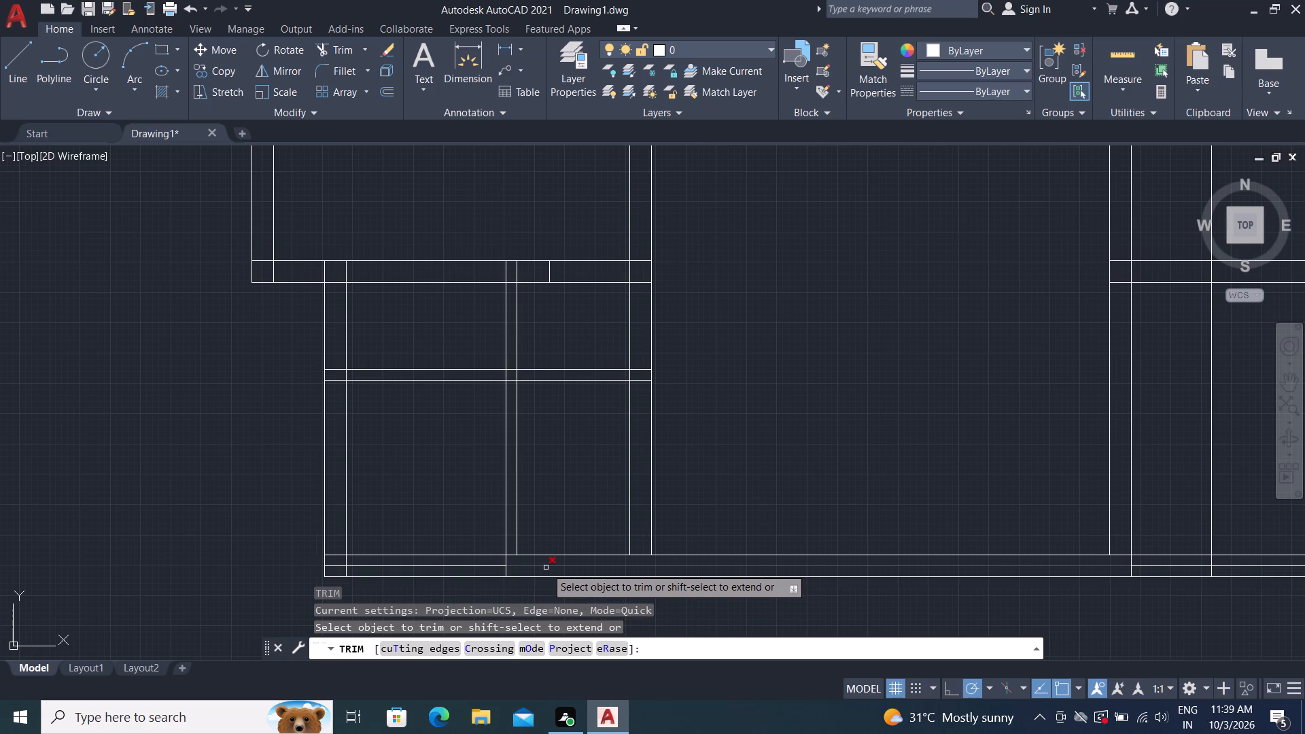
click(546, 567)
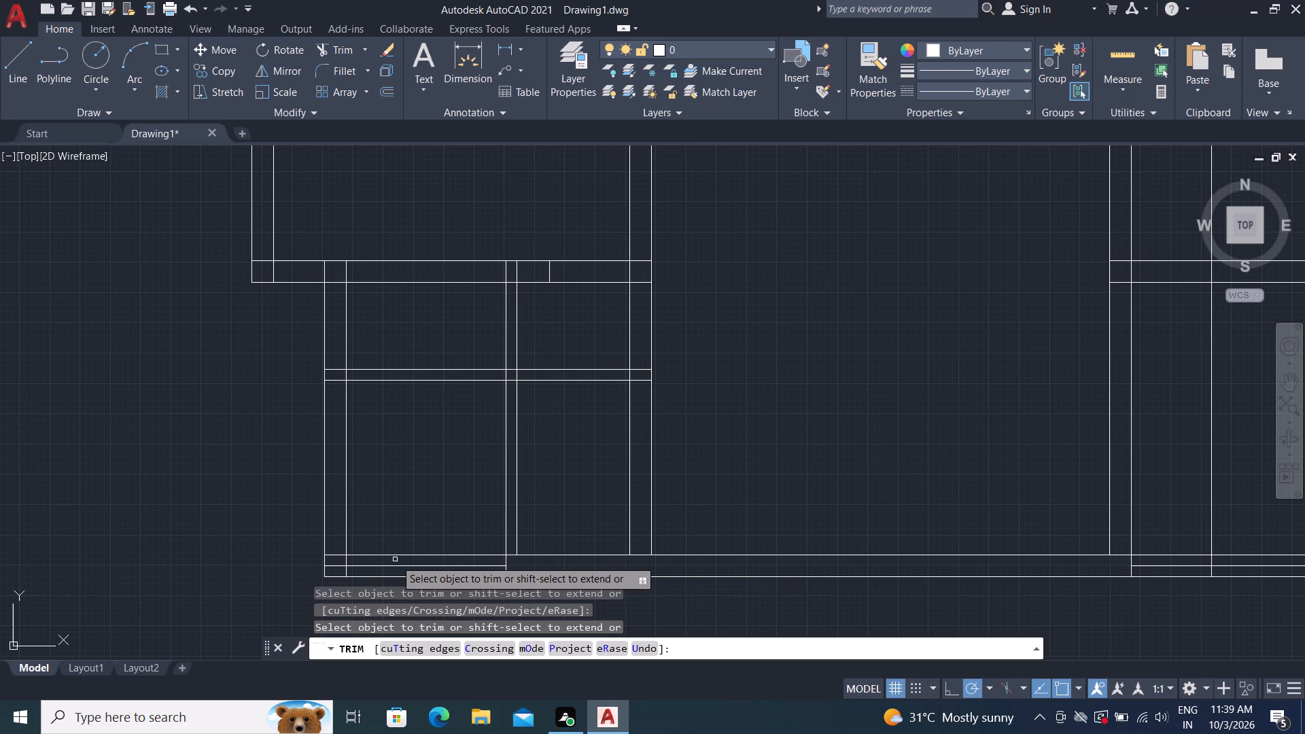
click(6, 58)
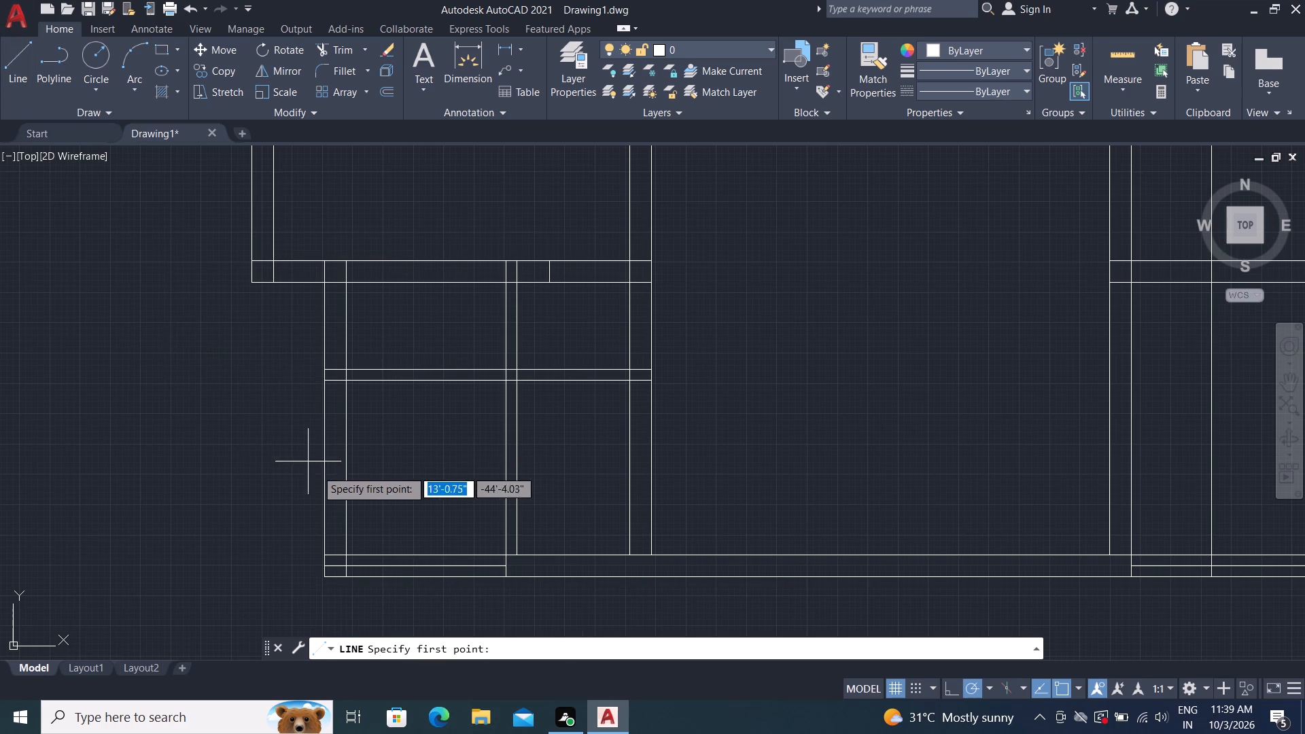
key(Escape)
Offset the small room's inner left wall line 3' to the right.
text(O)
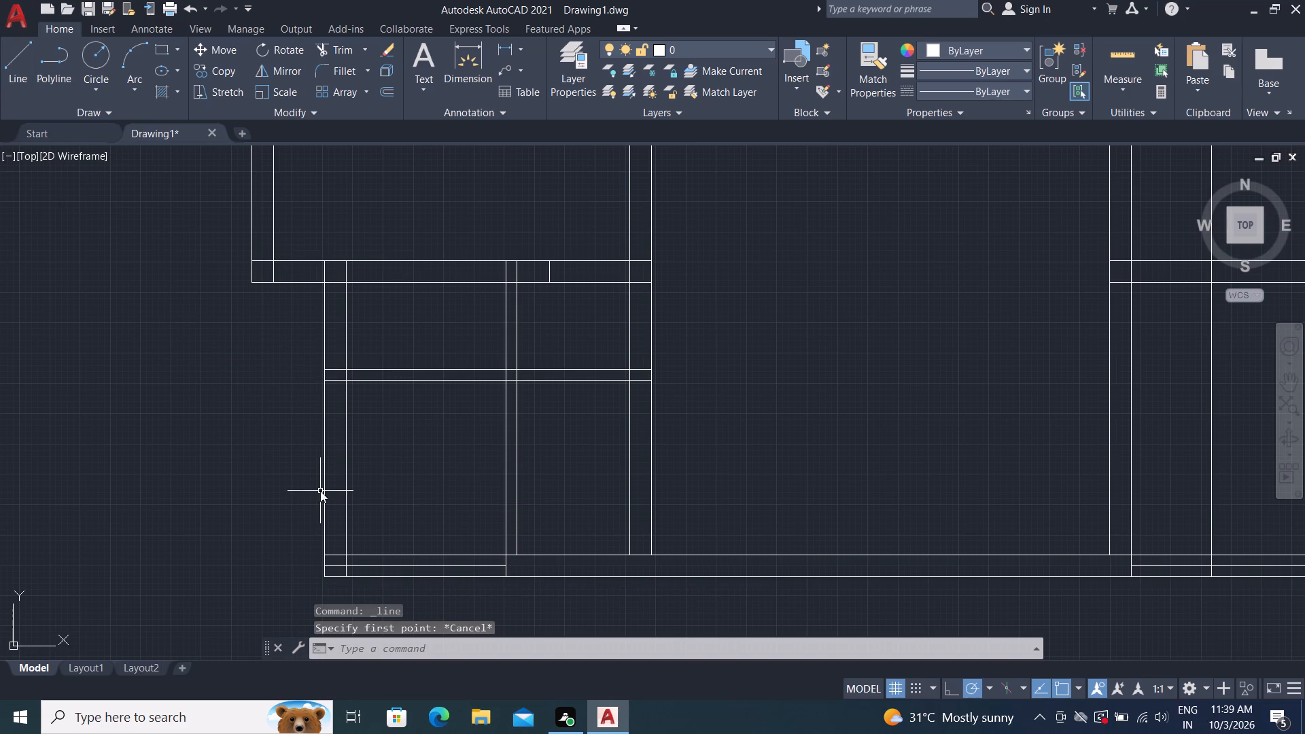
key(space)
text(3')
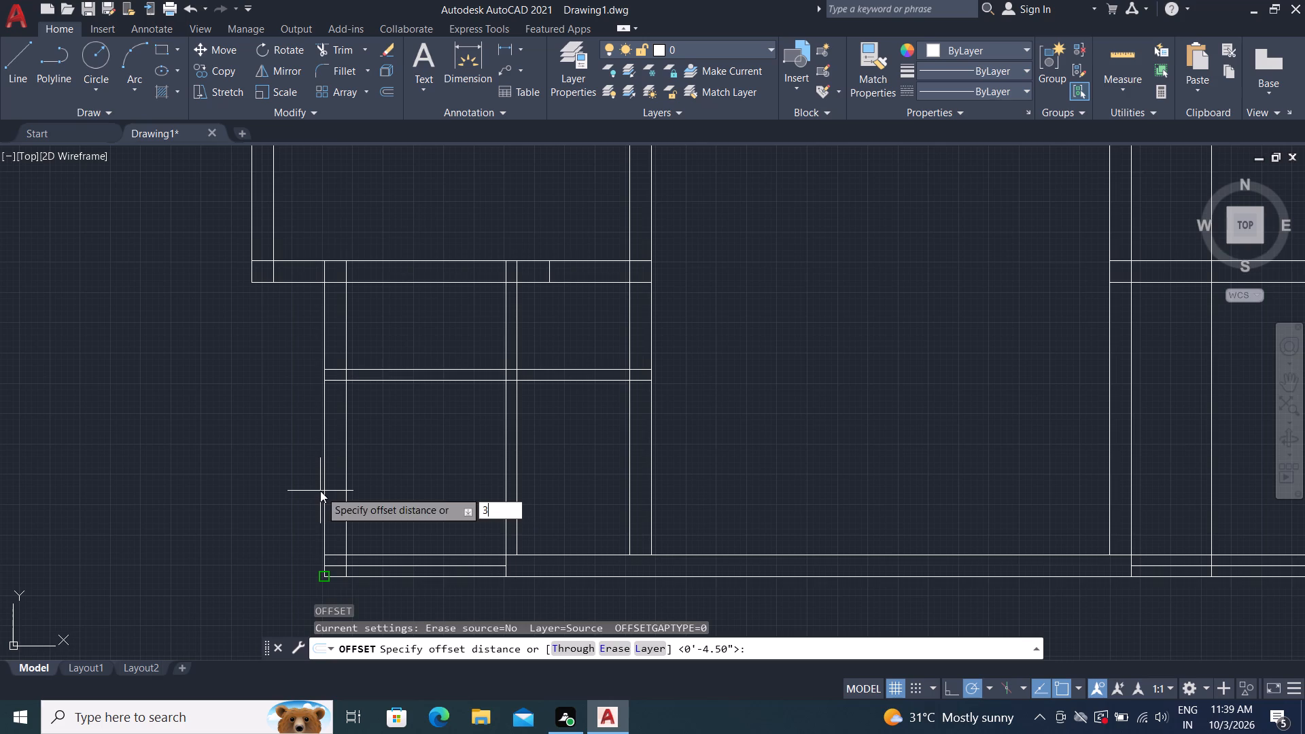
key(space)
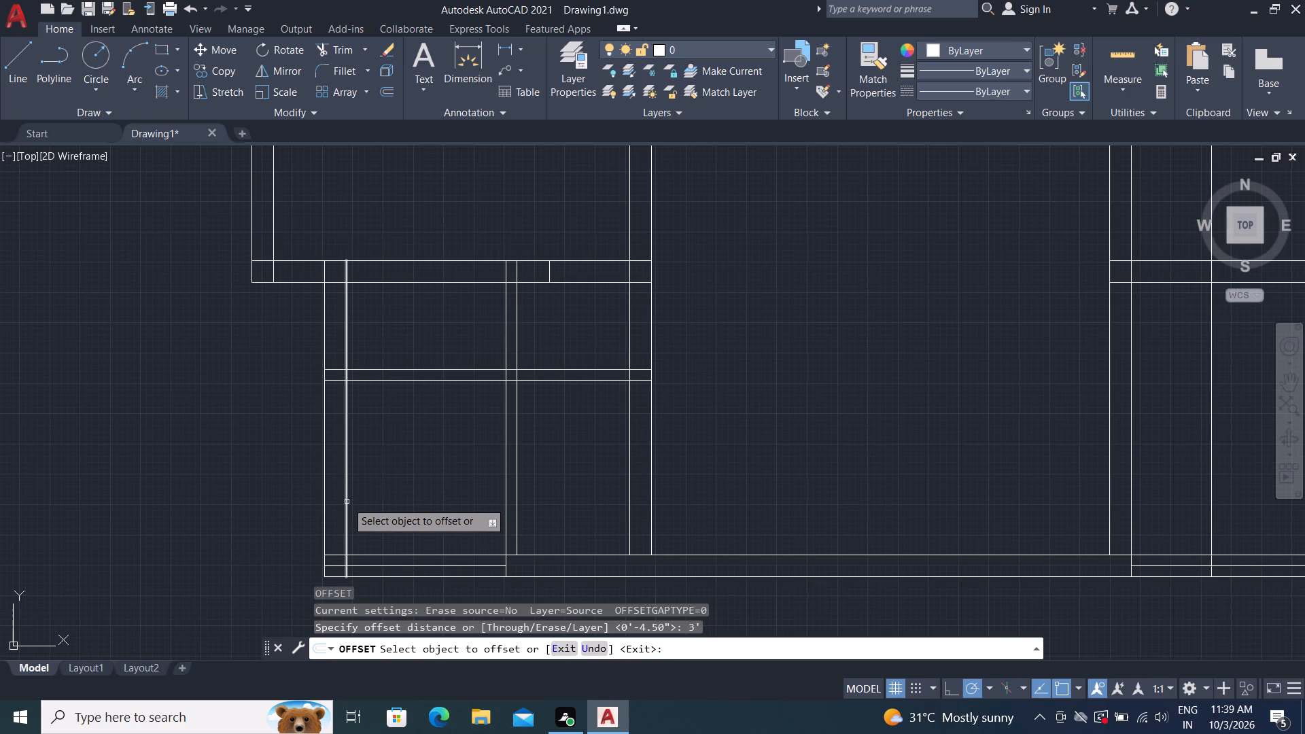
click(347, 502)
click(434, 531)
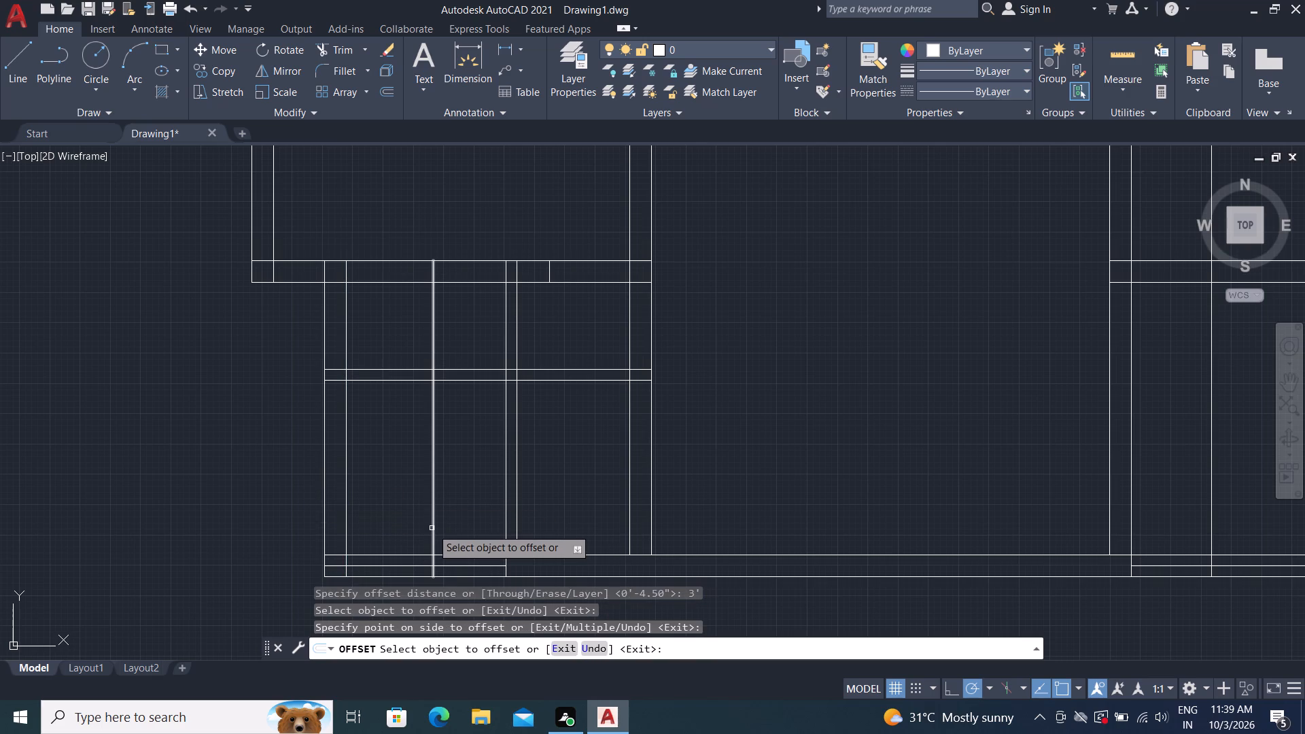
key(Escape)
Trim the 3' offset line inside the small room and in the gap above it, leaving its wall-thickness stubs.
text(TR)
key(space)
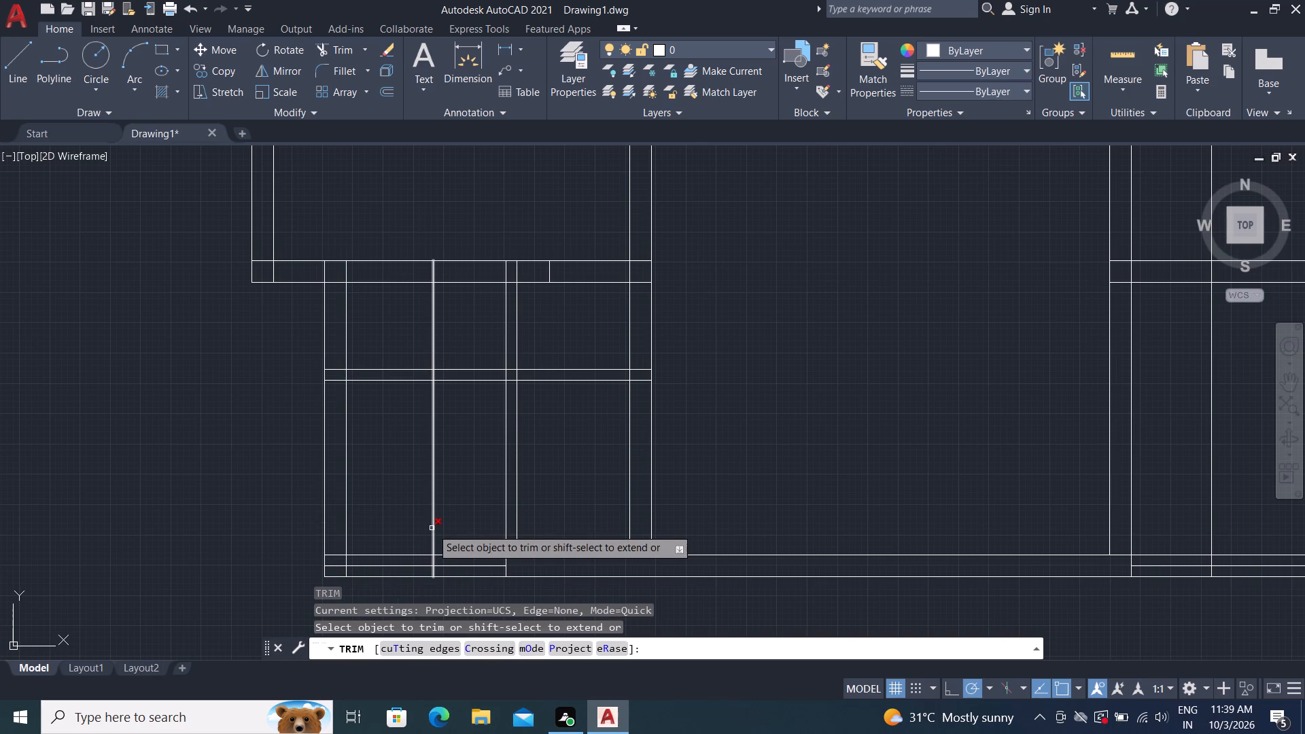
drag(416, 529, 445, 533)
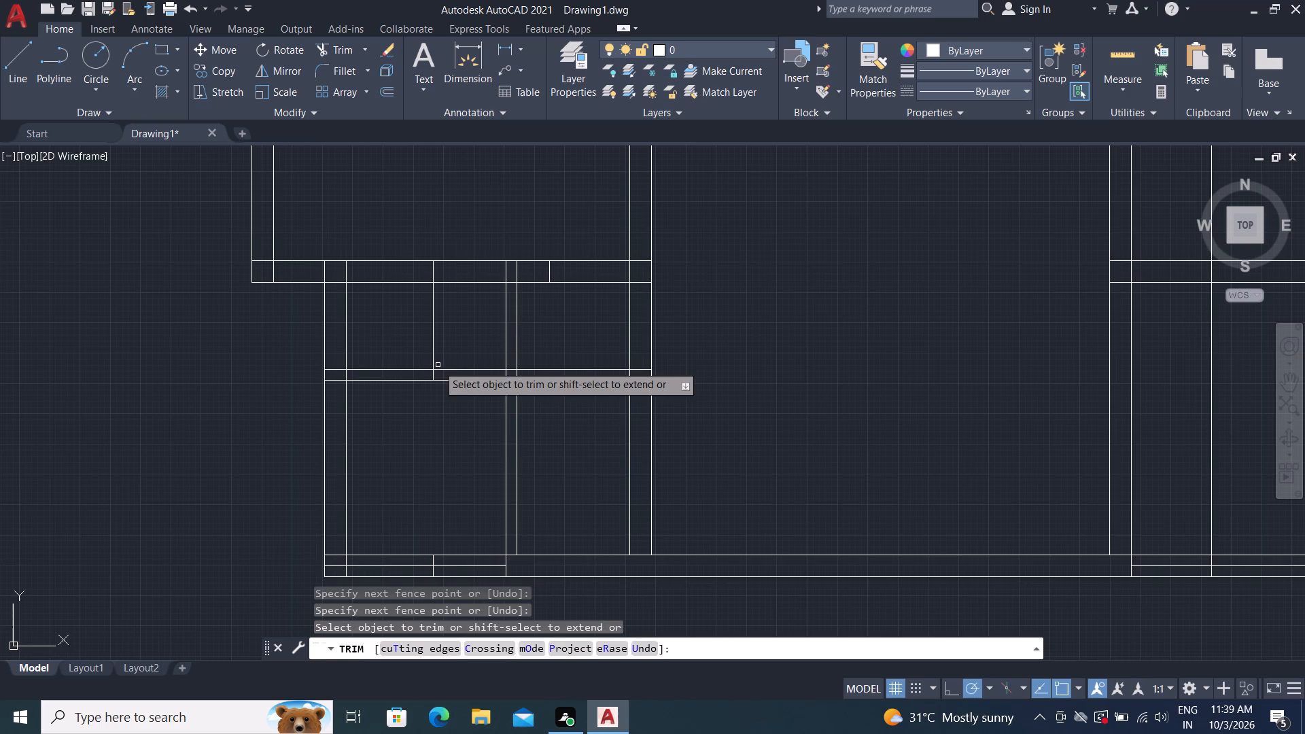
click(432, 352)
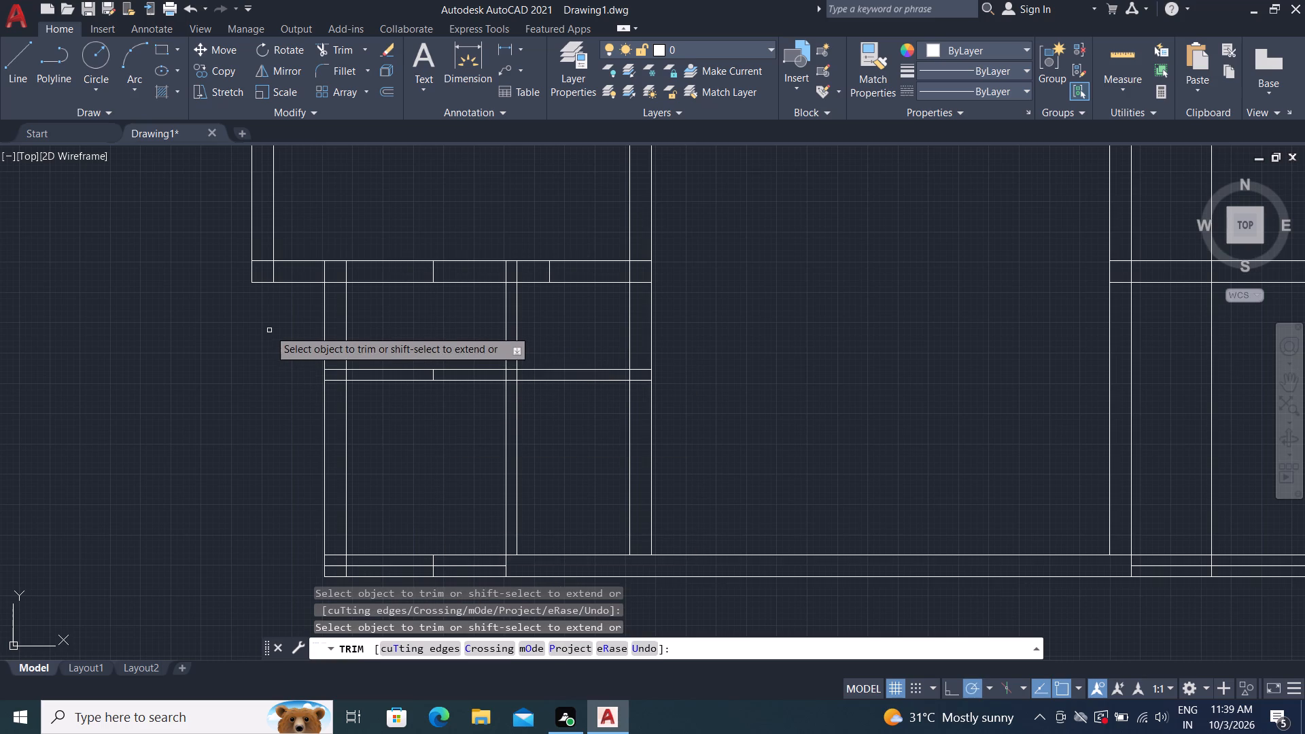
Trim the small room's vertical lines from the gap above it, plus the leftover stubs inside the upper block's bottom wall.
drag(271, 328, 532, 362)
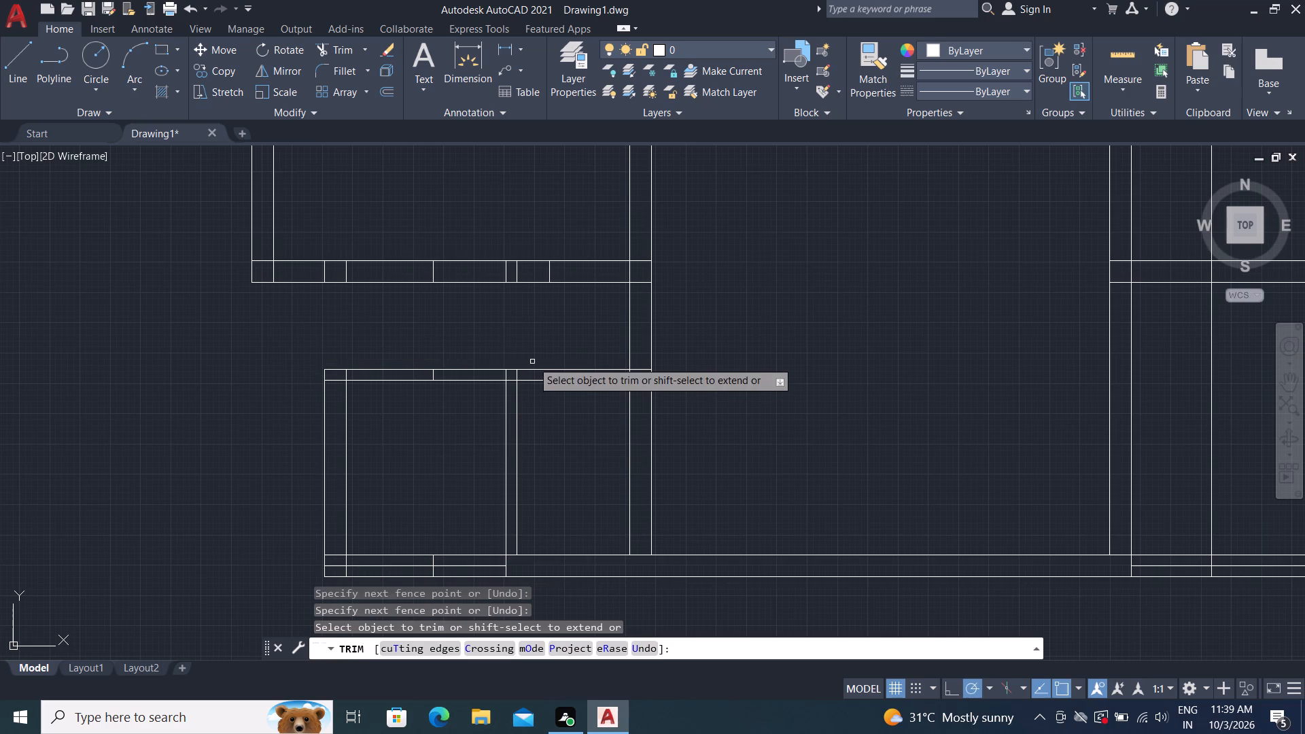
click(523, 270)
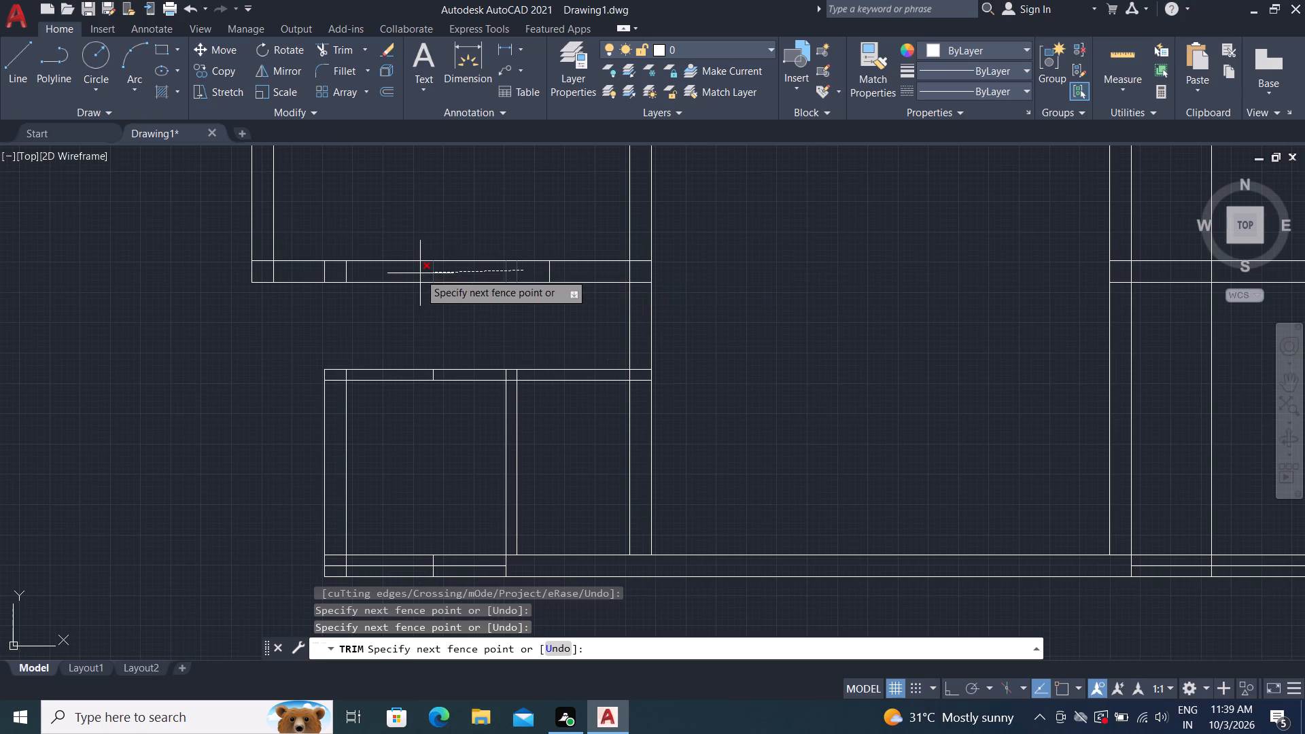
click(266, 277)
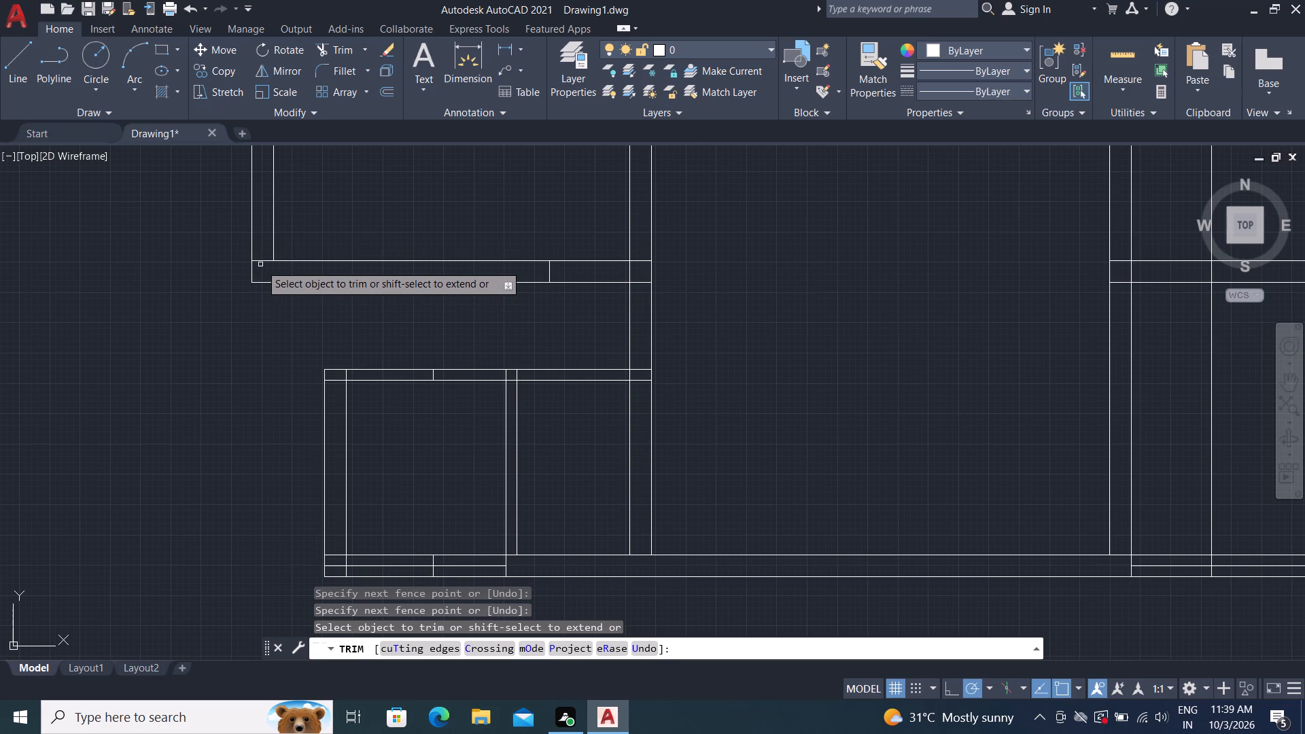
Trim the ends of the upper room's inner bottom wall line inside its left and right walls.
click(260, 260)
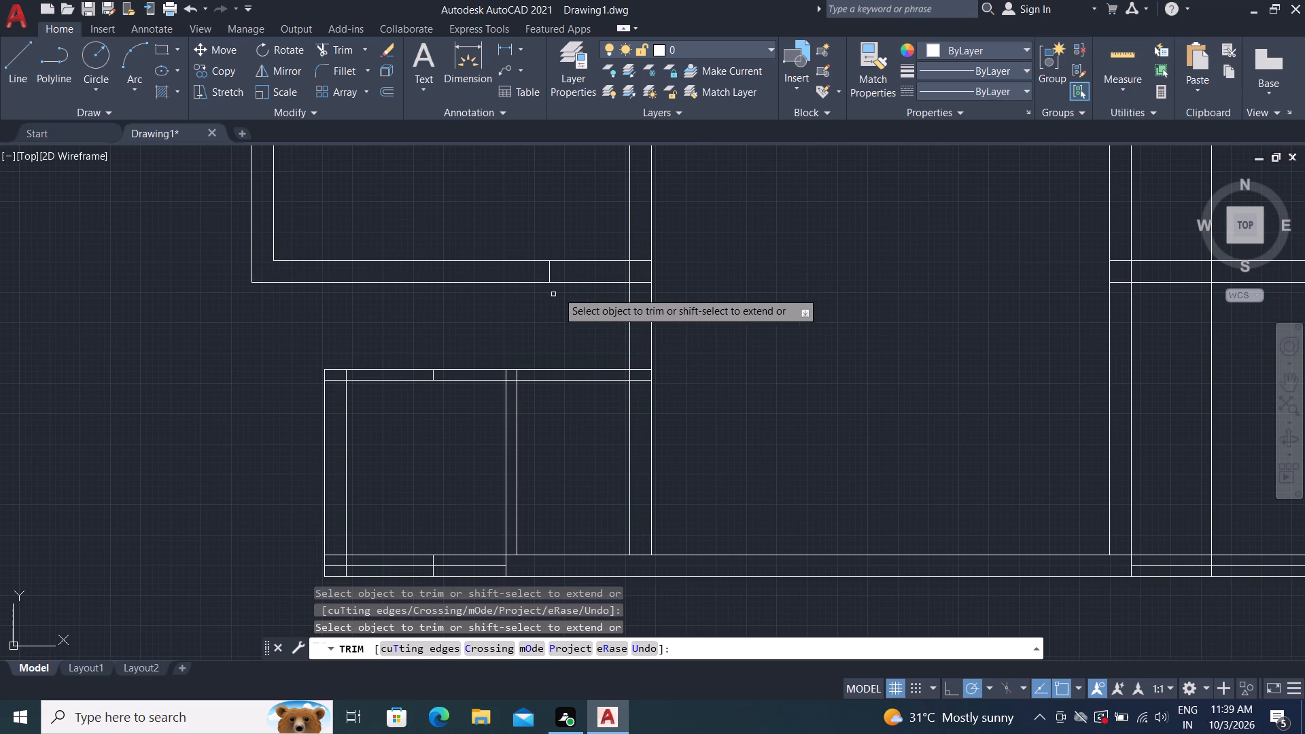
click(638, 263)
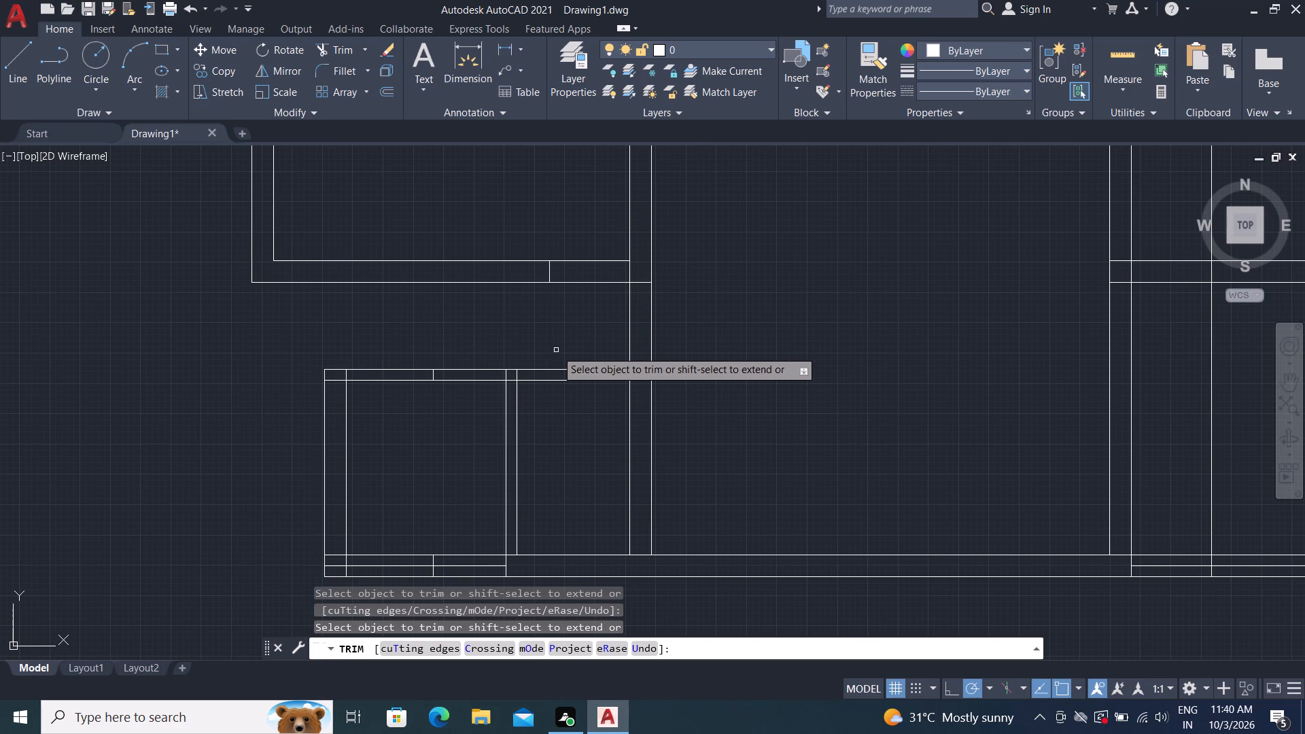
Trim the small room's two top wall lines from the gap on its right and from inside the large room's left wall.
drag(556, 350, 568, 415)
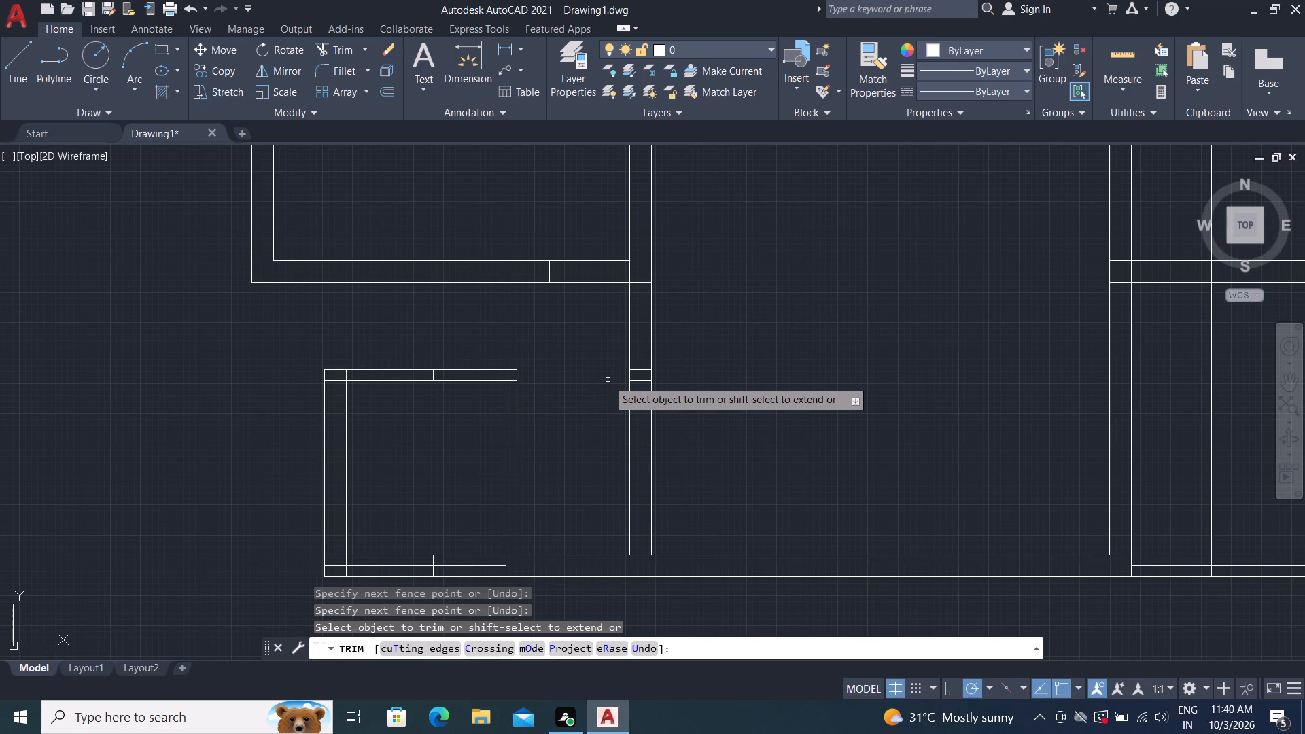
scroll(608, 380, up, 3)
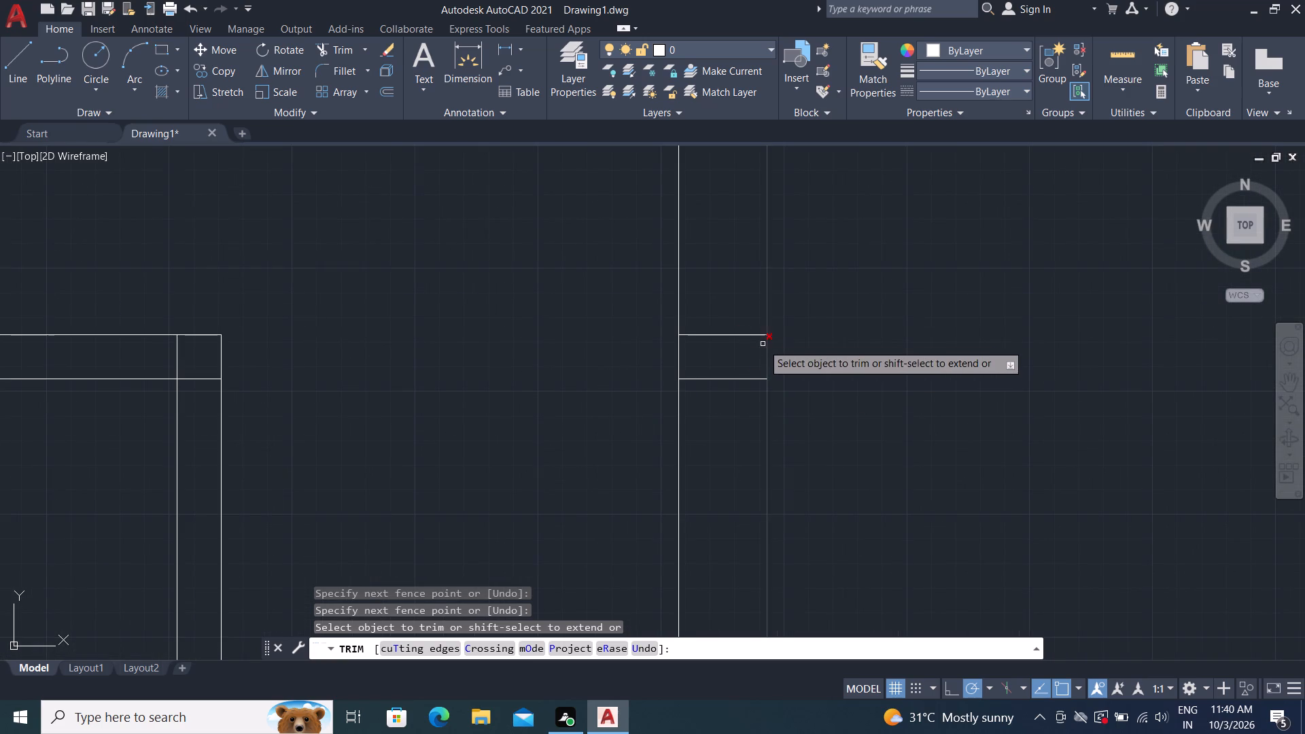
click(723, 320)
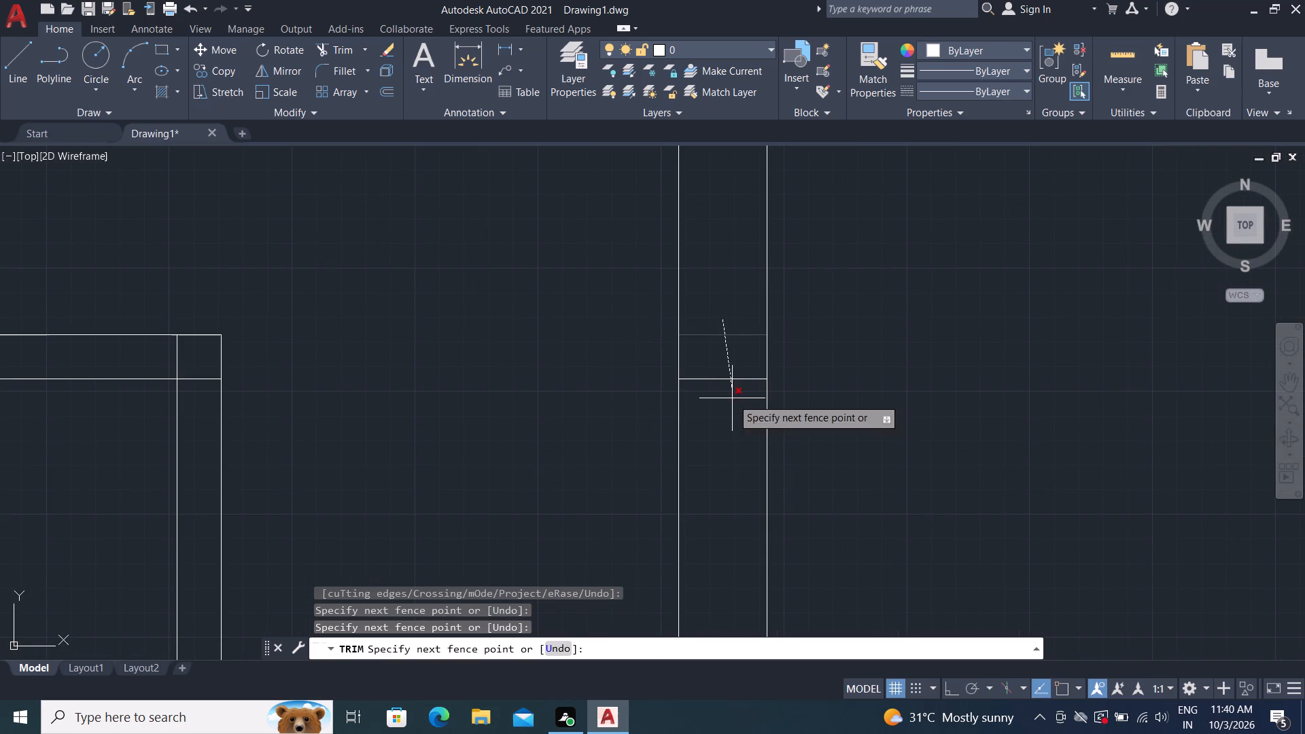
click(735, 415)
scroll(540, 415, down, 2)
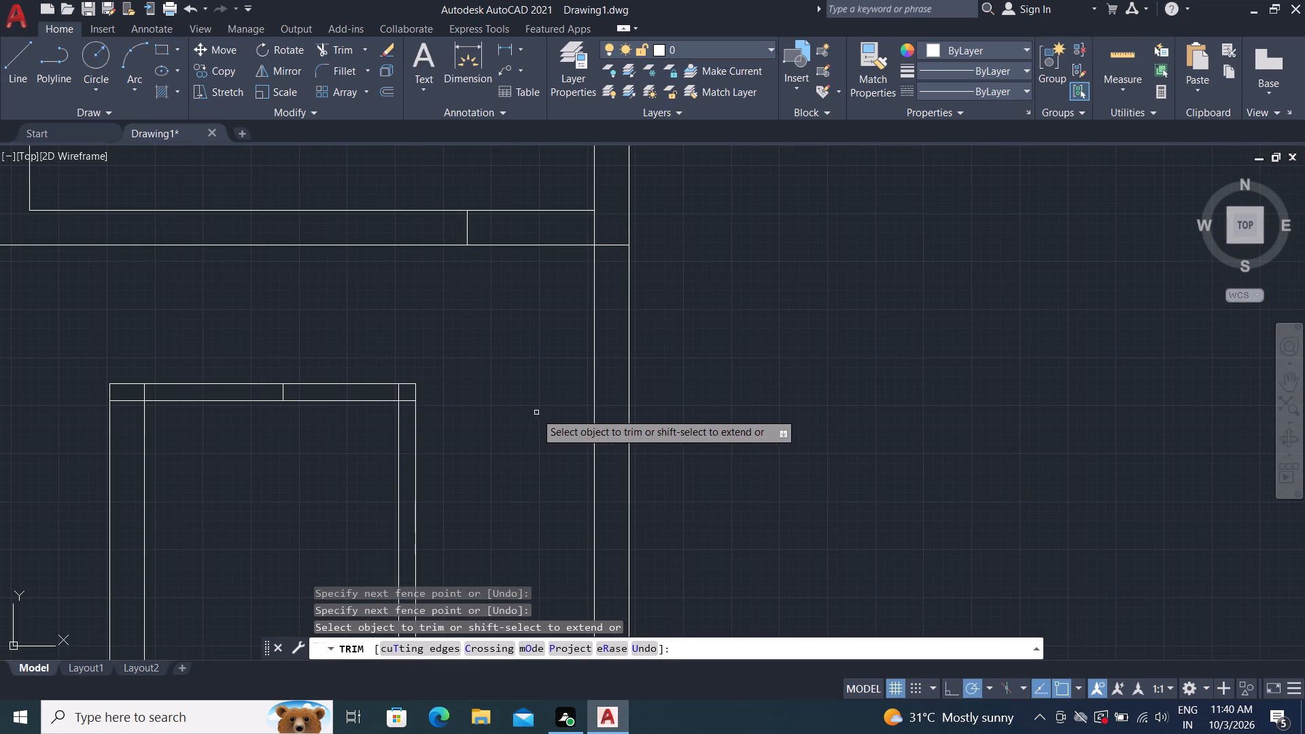
Trim the small room's bottom wall so the thin section runs only left of the 3' stub, clearing overlapping line ends at both corners.
middle_drag(512, 415, 620, 396)
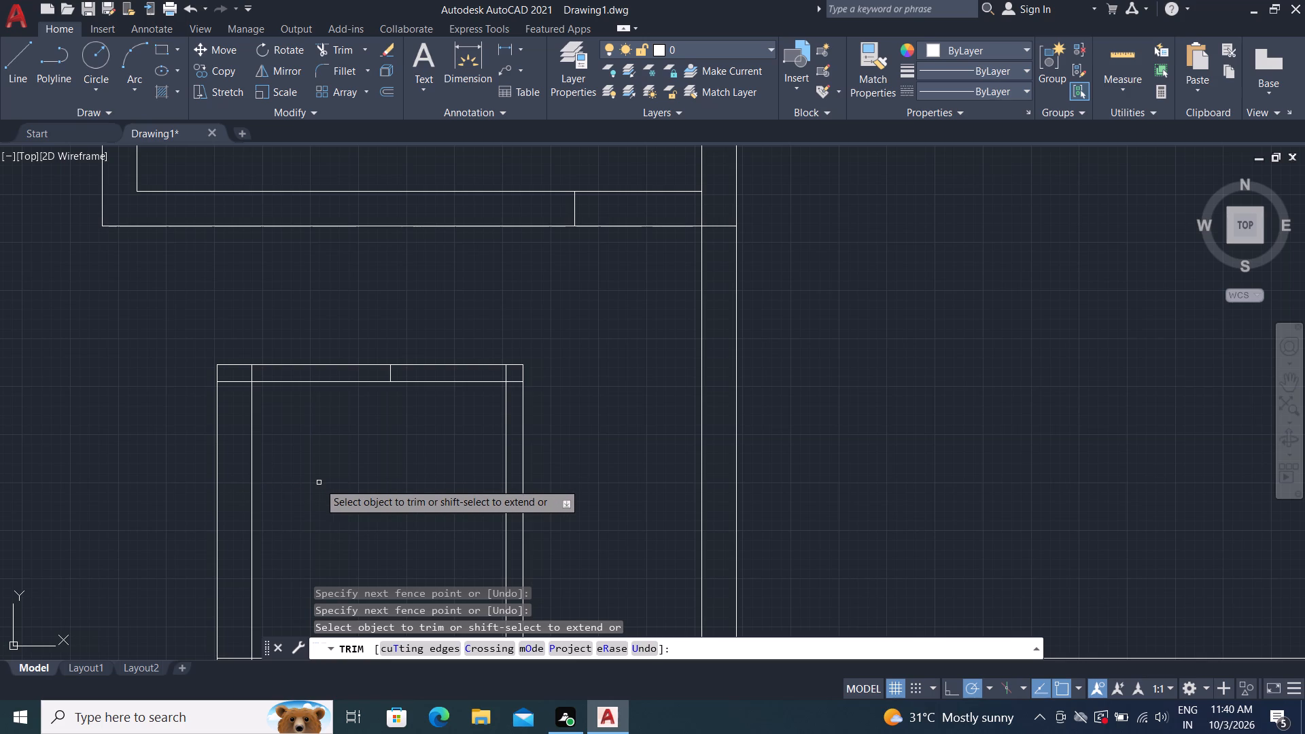
scroll(320, 482, down, 1)
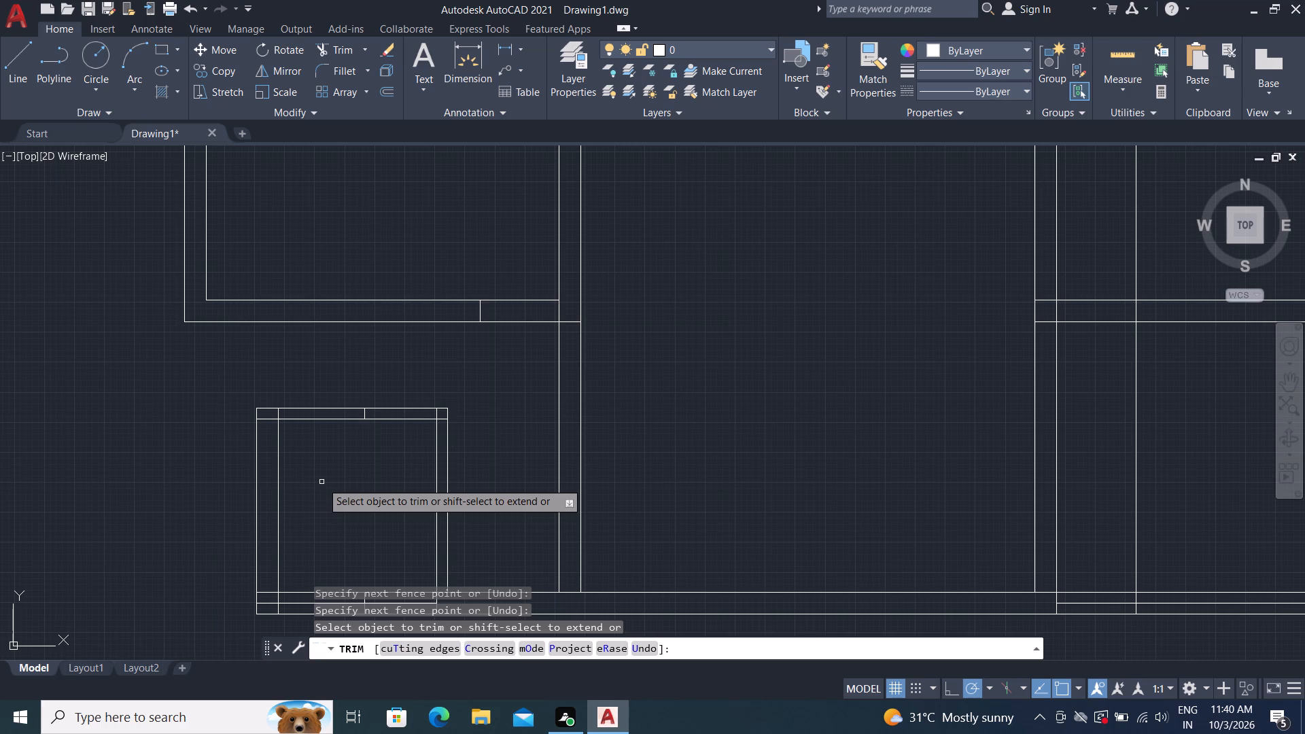
middle_drag(321, 482, 319, 461)
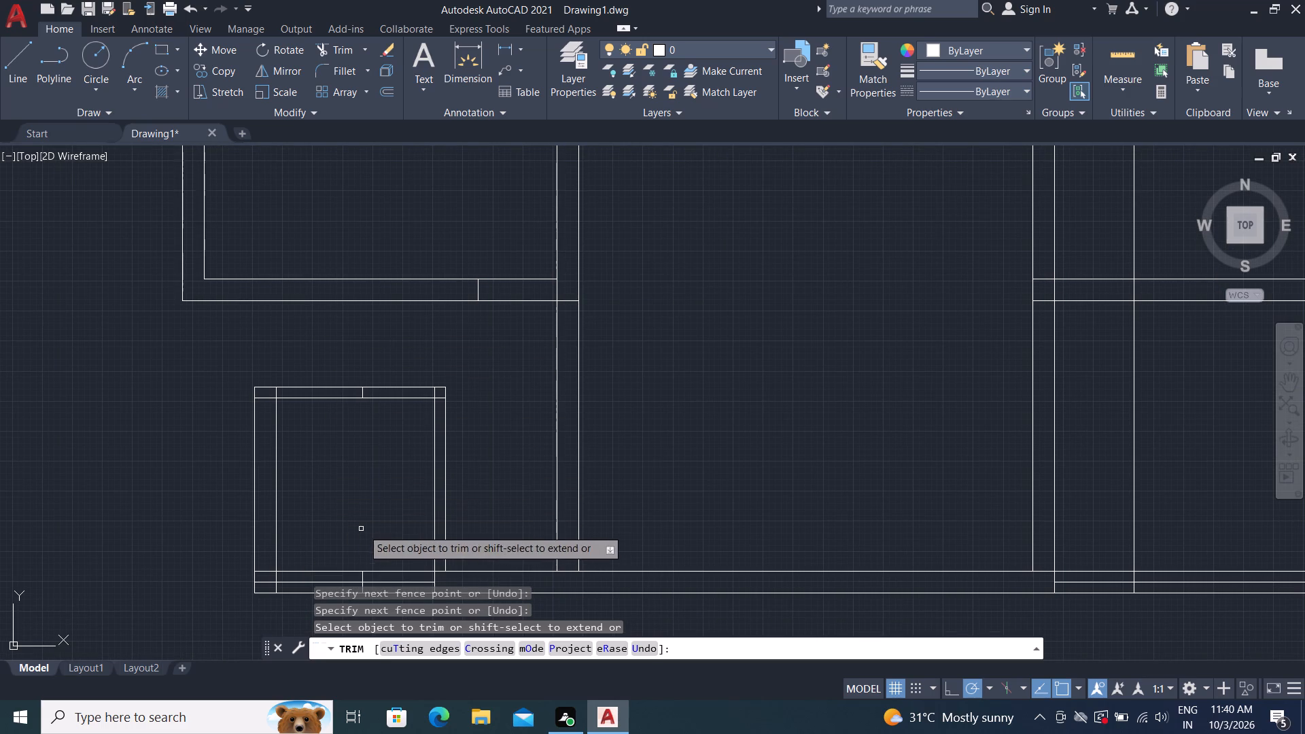
middle_drag(364, 526, 362, 423)
scroll(255, 484, up, 3)
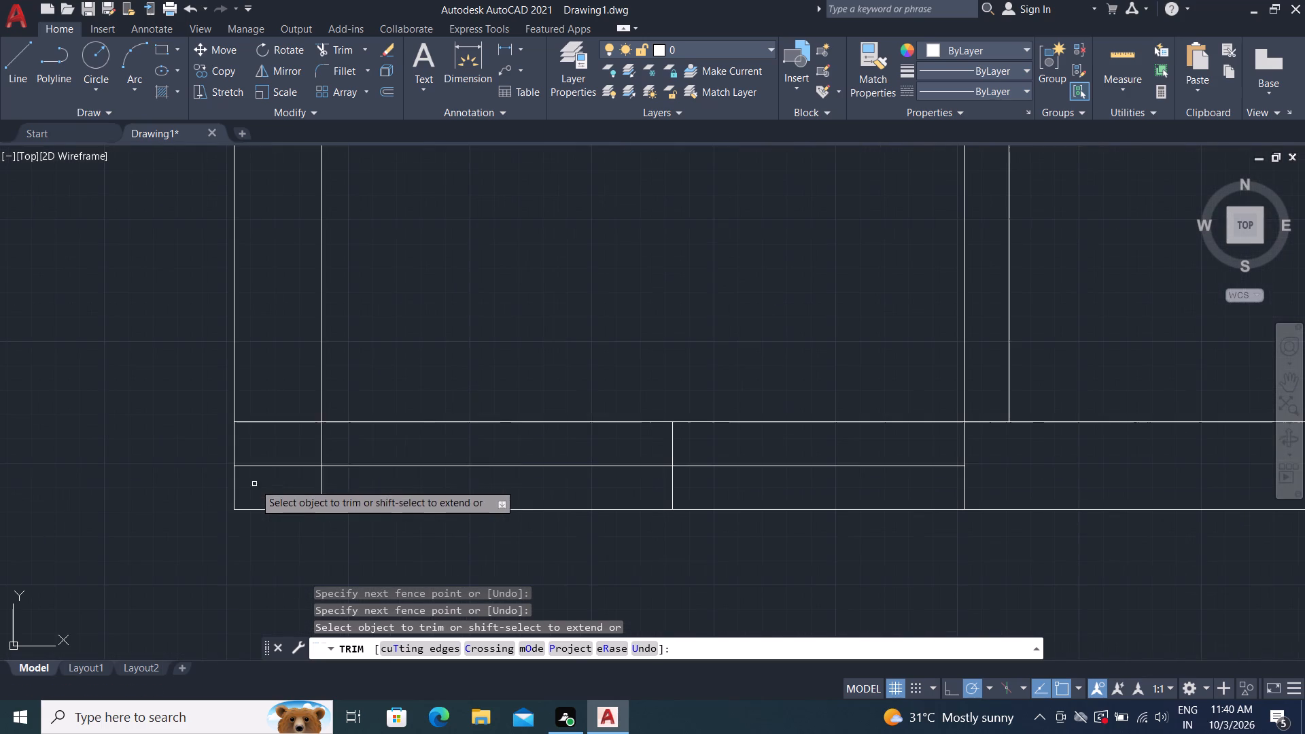
drag(270, 391, 286, 471)
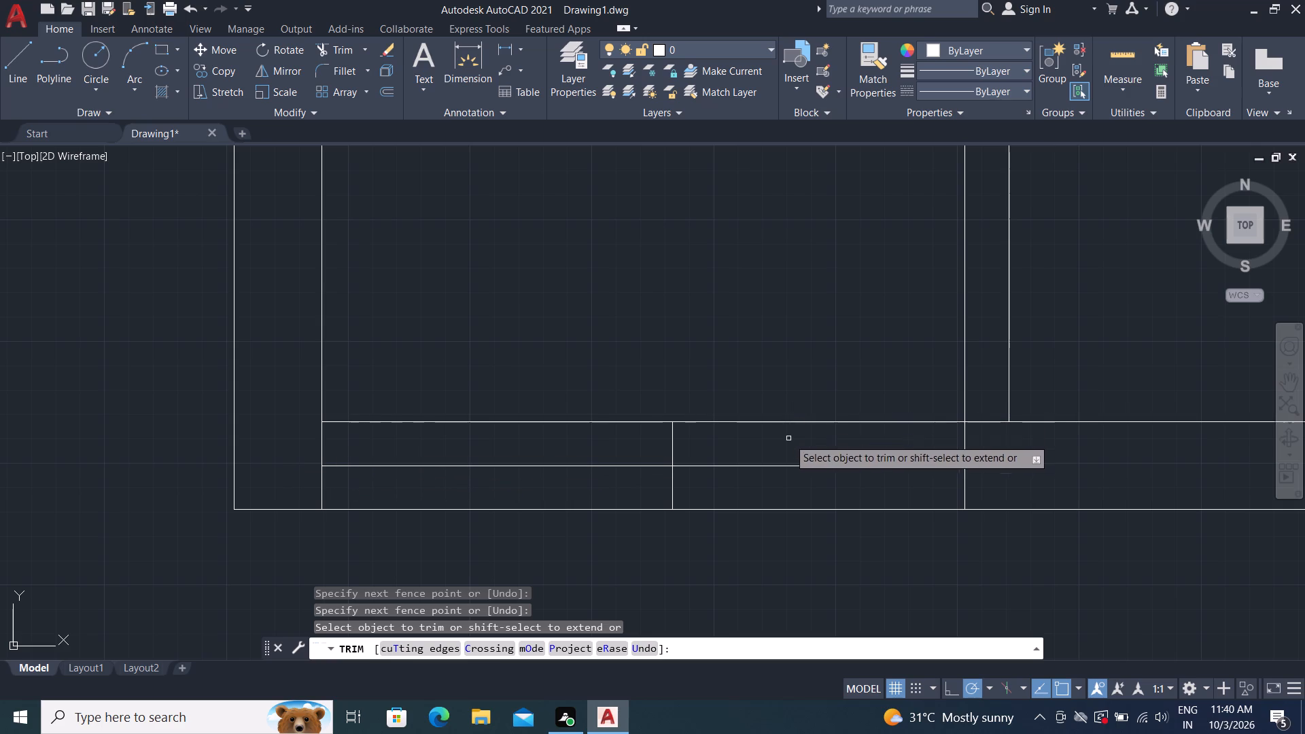
click(803, 466)
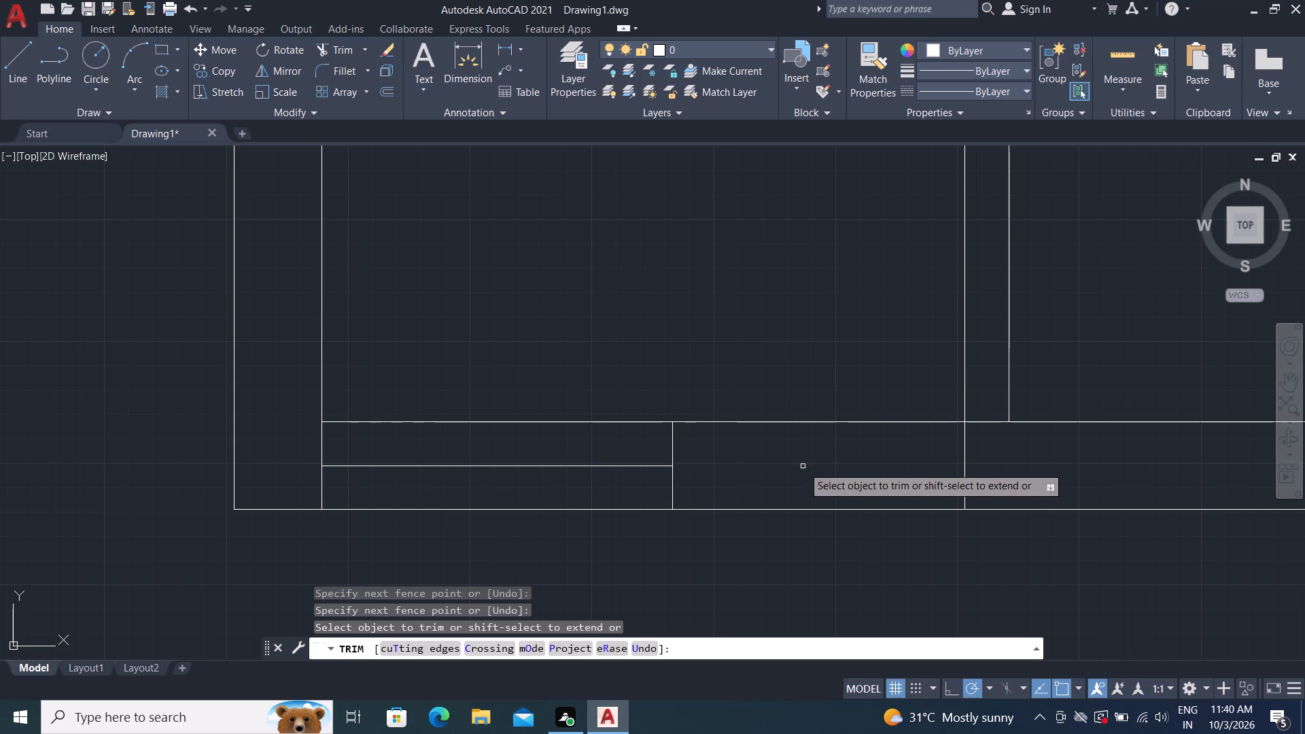
click(625, 421)
scroll(598, 329, down, 2)
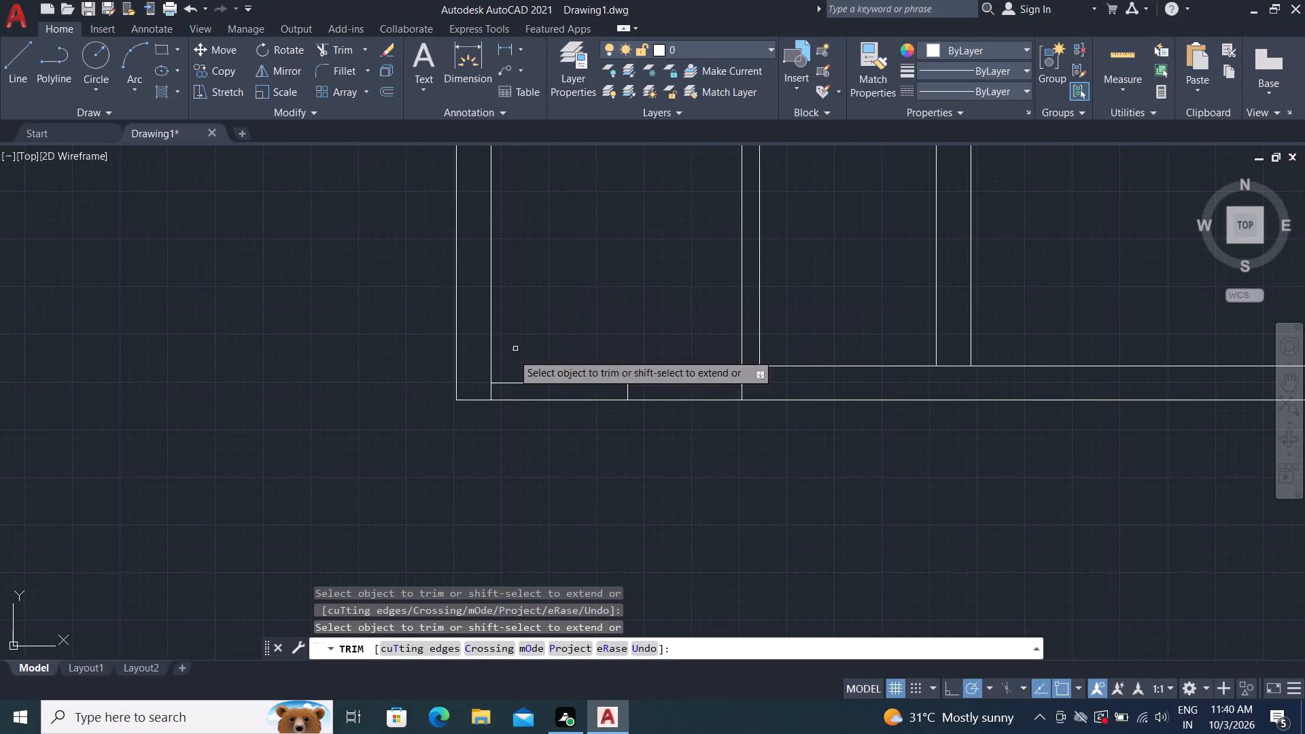
middle_drag(572, 305, 518, 413)
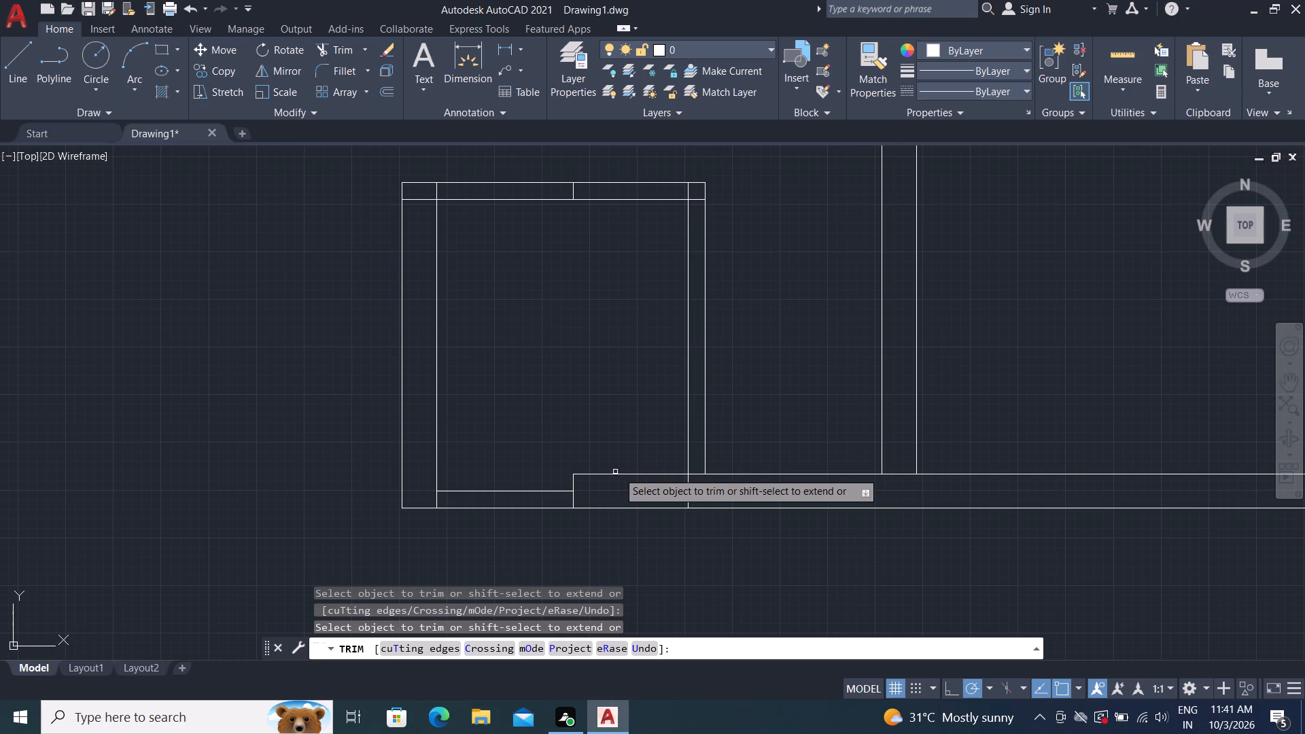
click(686, 489)
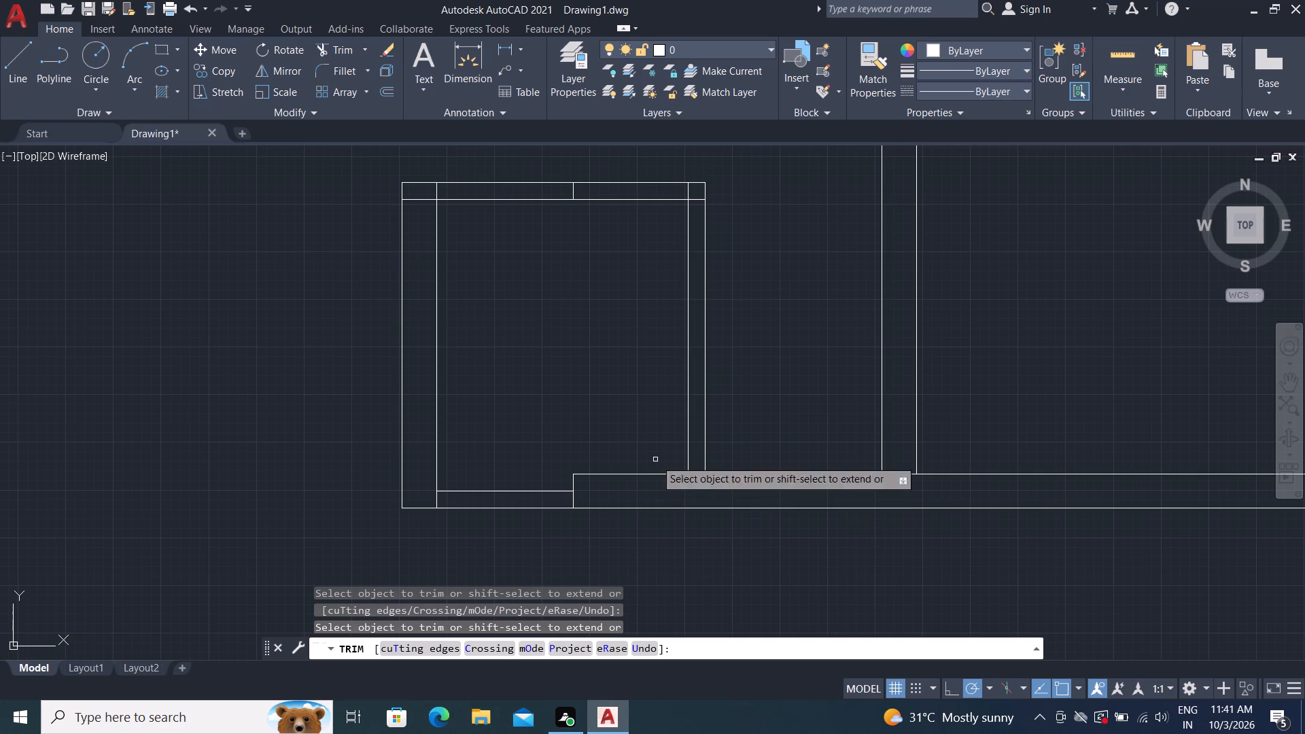
Trim the 3' stub and inner vertical line ends from the small room's top wall, plus the inner top line's end inside the right wall.
middle_drag(605, 324, 614, 431)
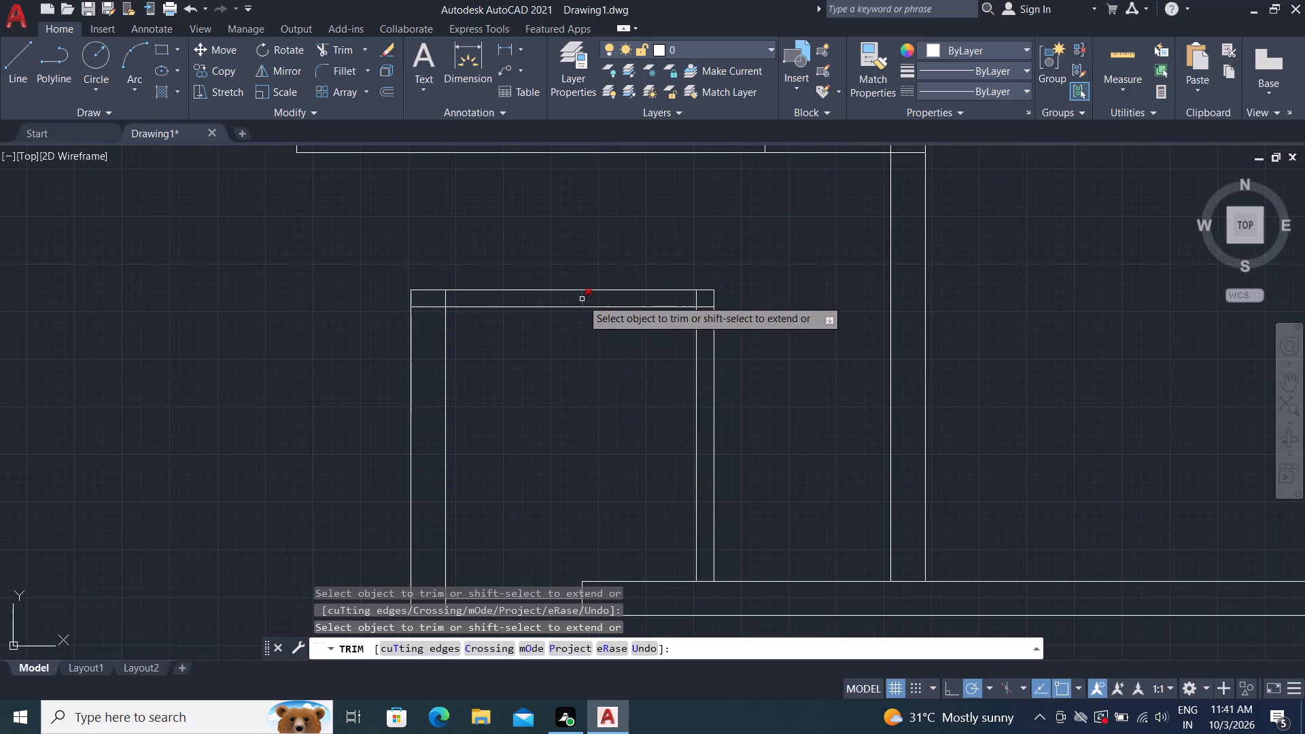
click(582, 299)
scroll(409, 302, up, 5)
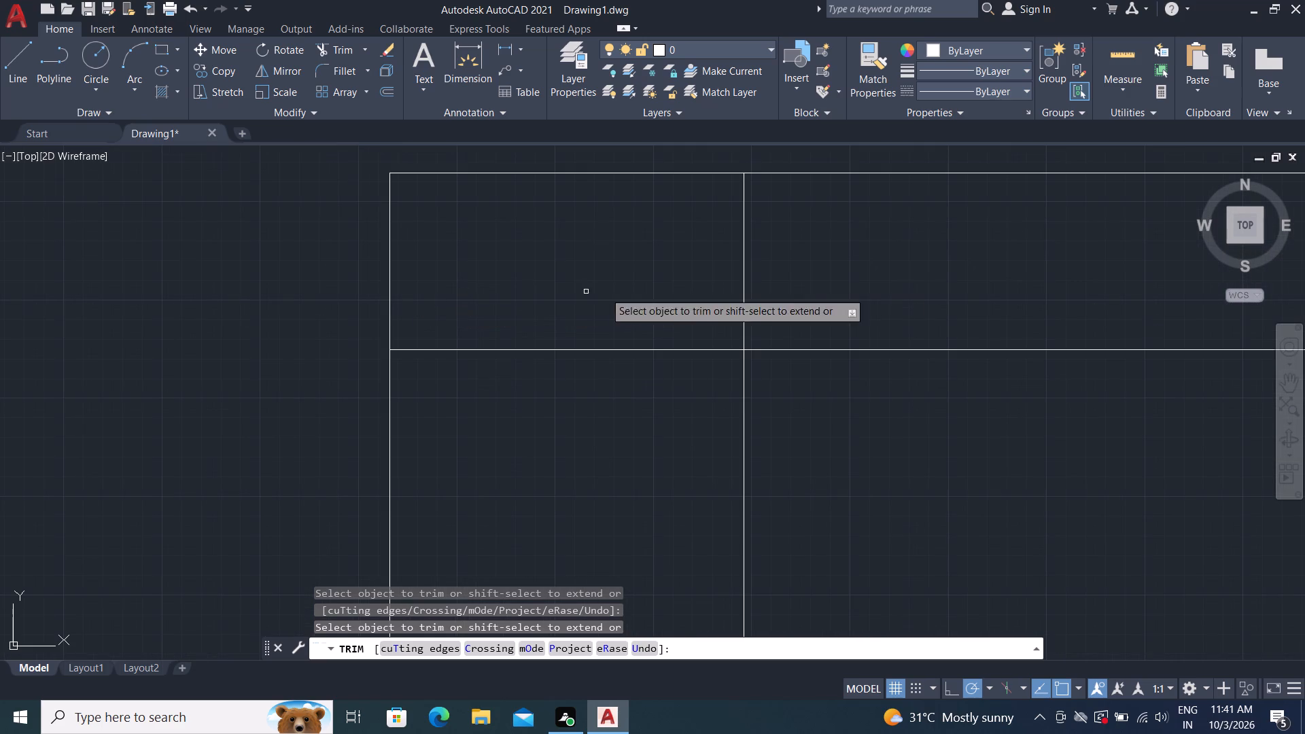
click(741, 302)
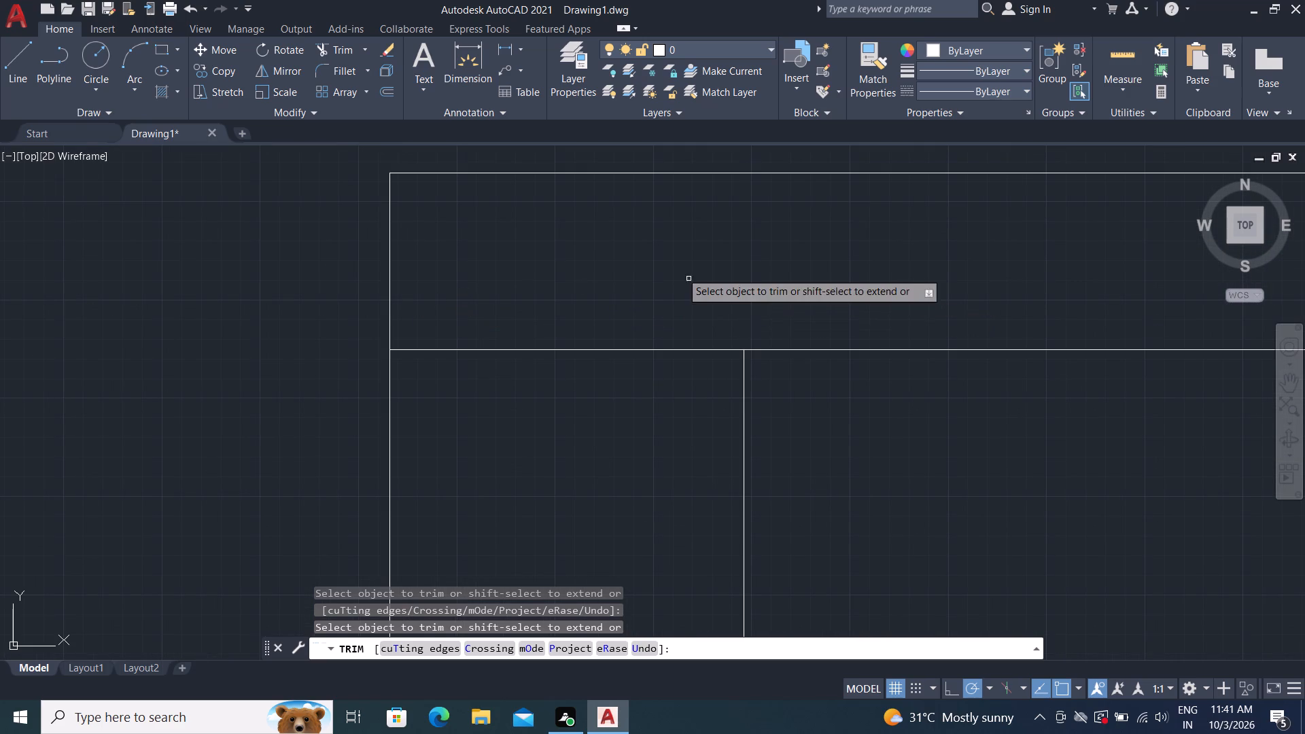
scroll(673, 266, down, 4)
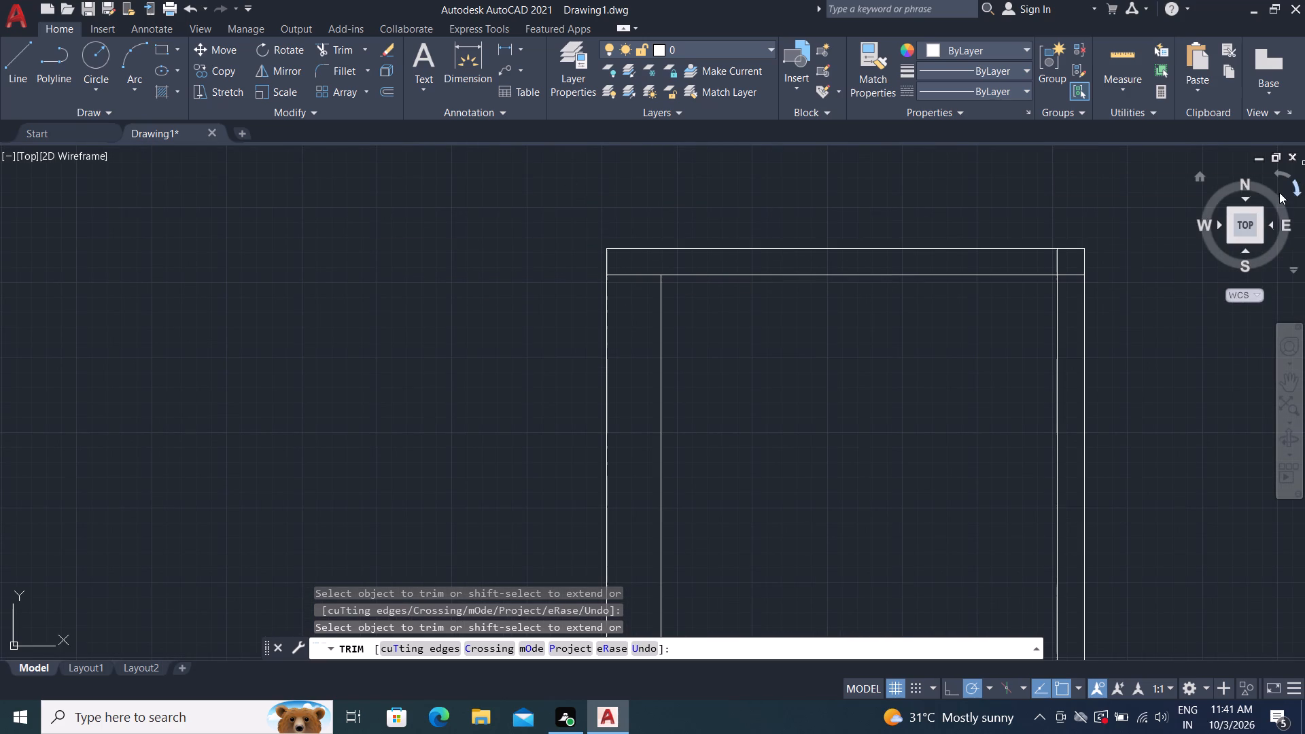
middle_drag(1119, 270, 827, 276)
scroll(825, 275, up, 1)
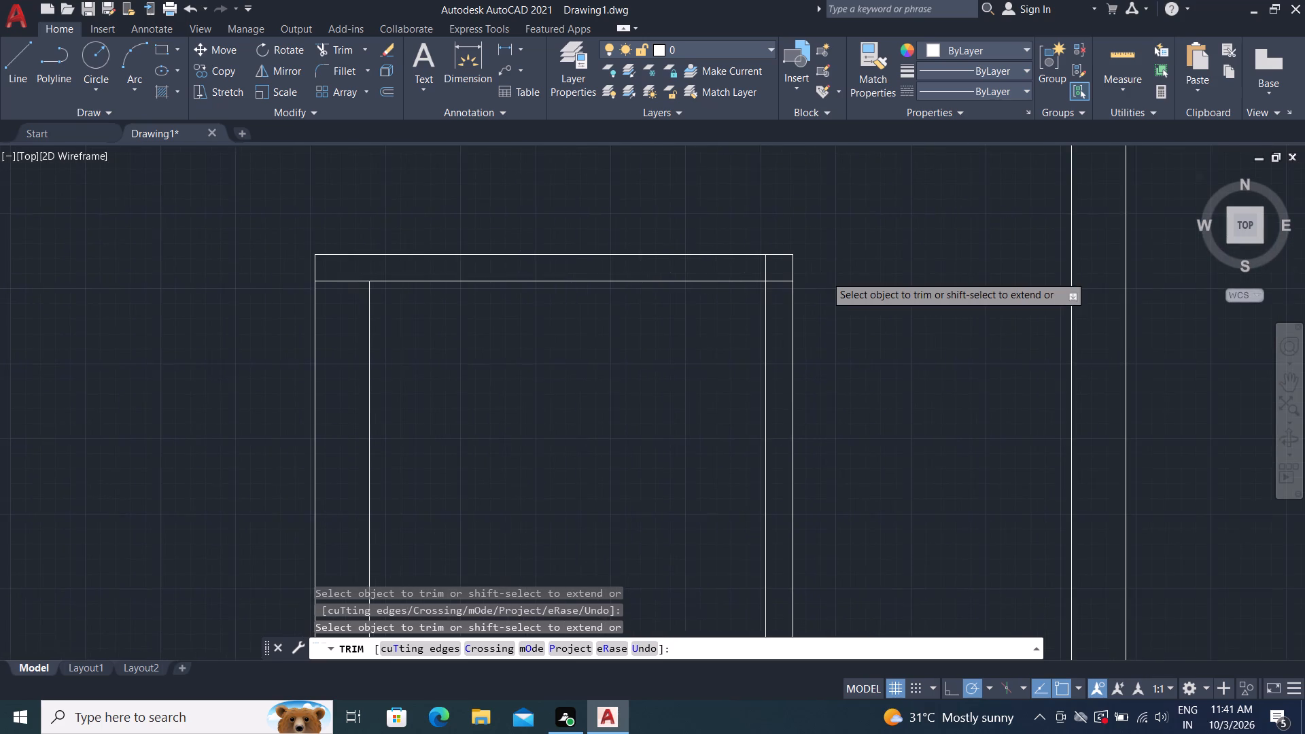
scroll(825, 275, up, 2)
drag(531, 256, 580, 259)
drag(614, 264, 621, 323)
scroll(775, 258, down, 2)
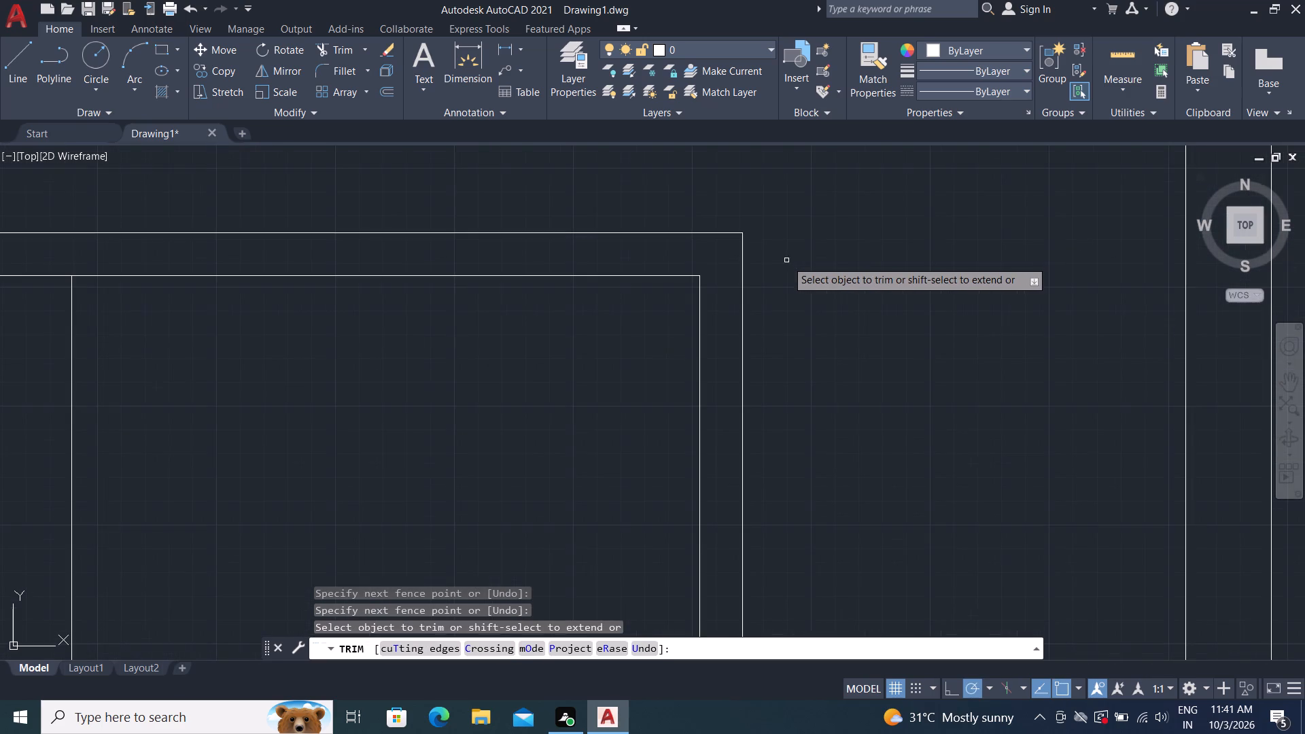
scroll(808, 260, down, 2)
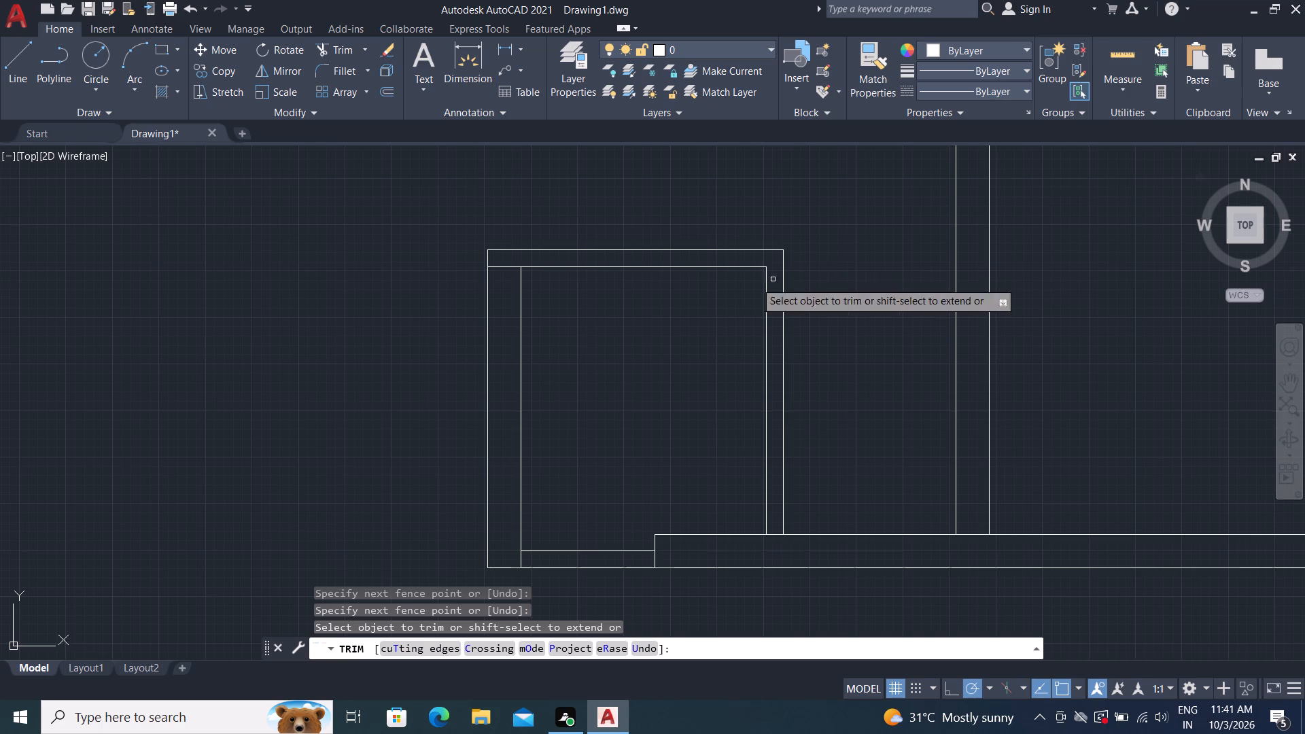
Draw a short line across the small room's right wall, level with the inner face of the top wall.
click(22, 42)
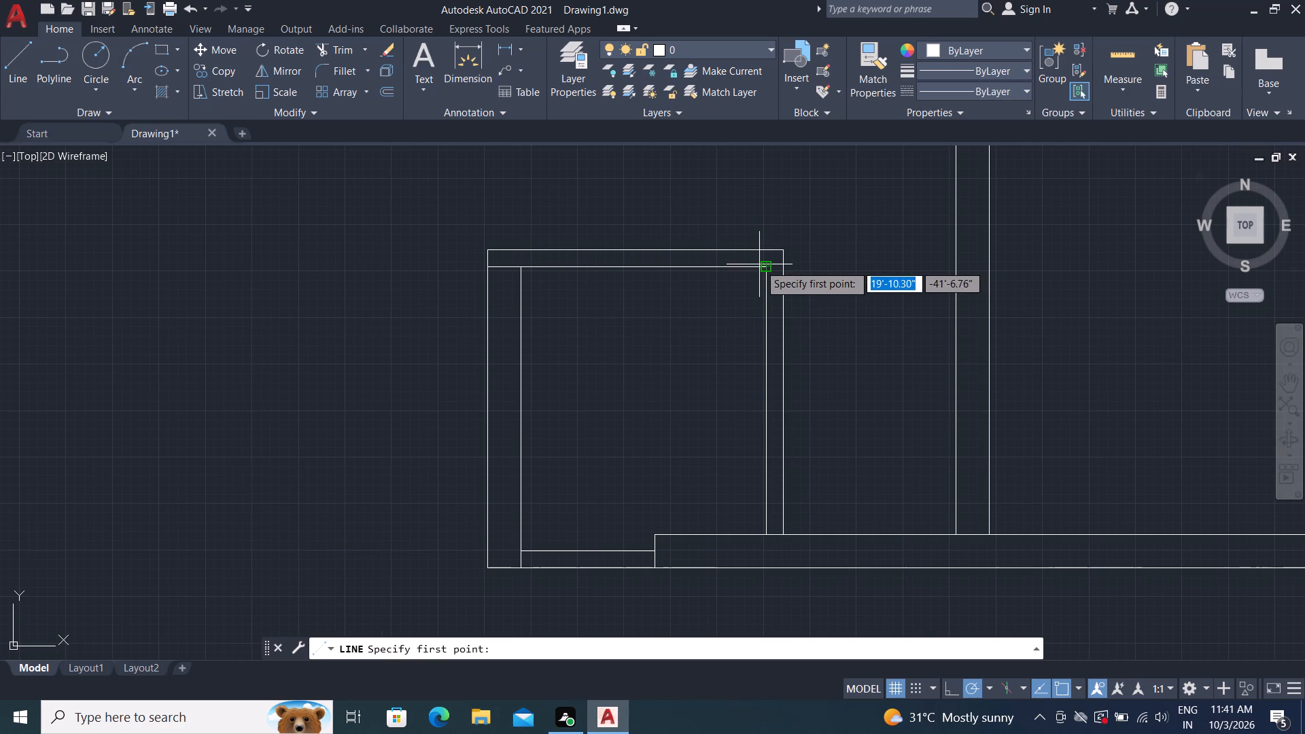
scroll(763, 268, up, 4)
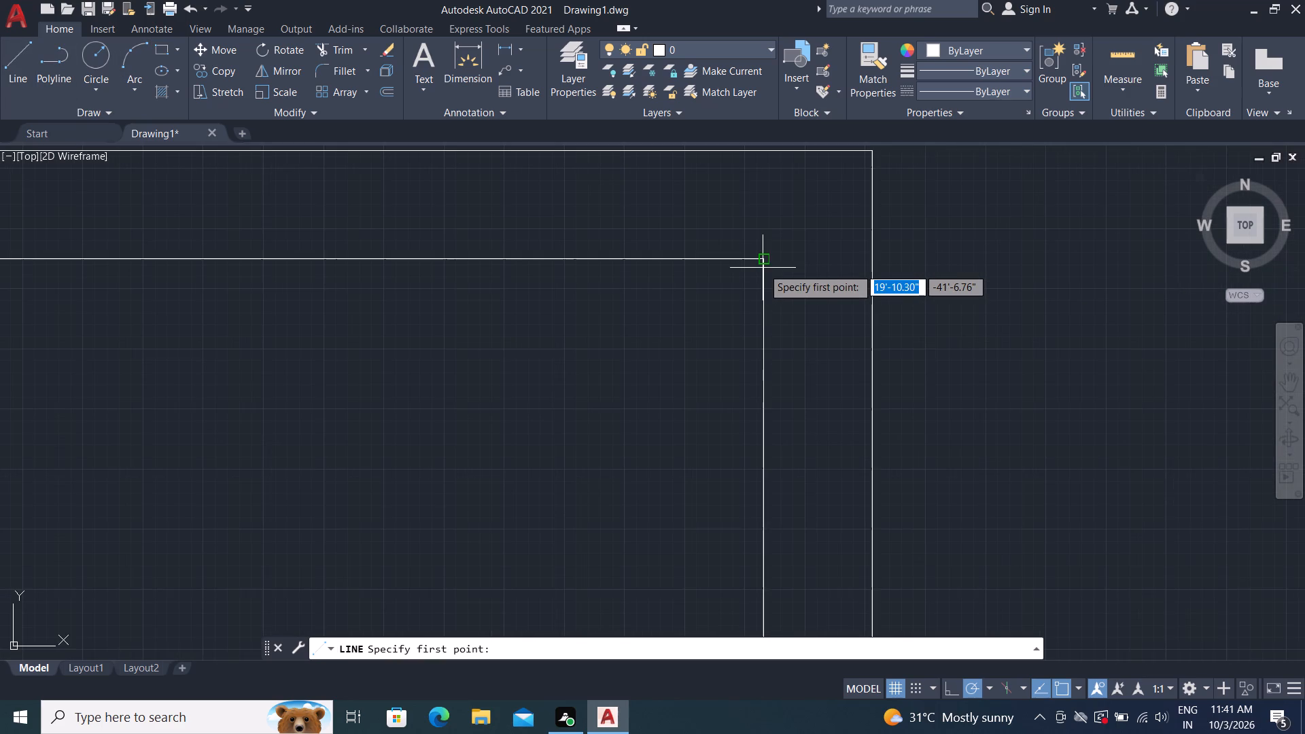
click(874, 262)
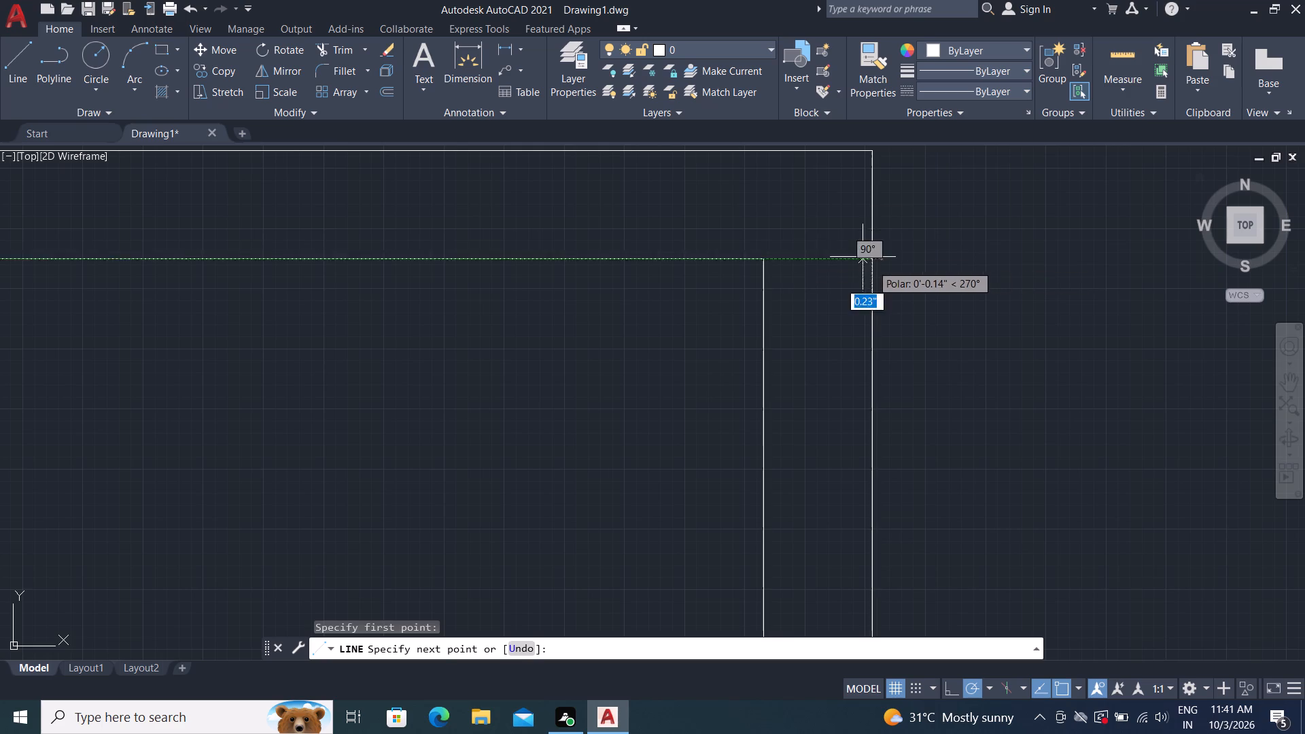
click(766, 260)
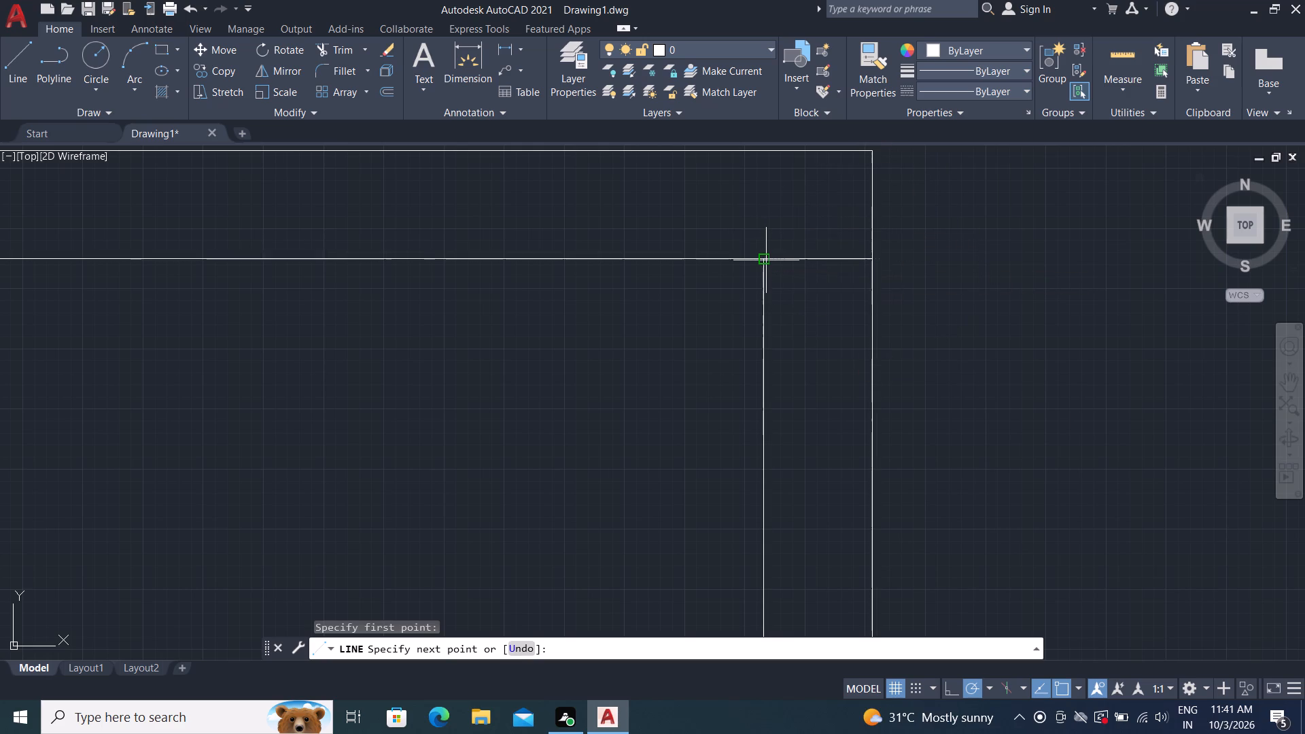
key(Escape)
Offset the short line across the small room's right wall 2' downward.
text(O)
key(space)
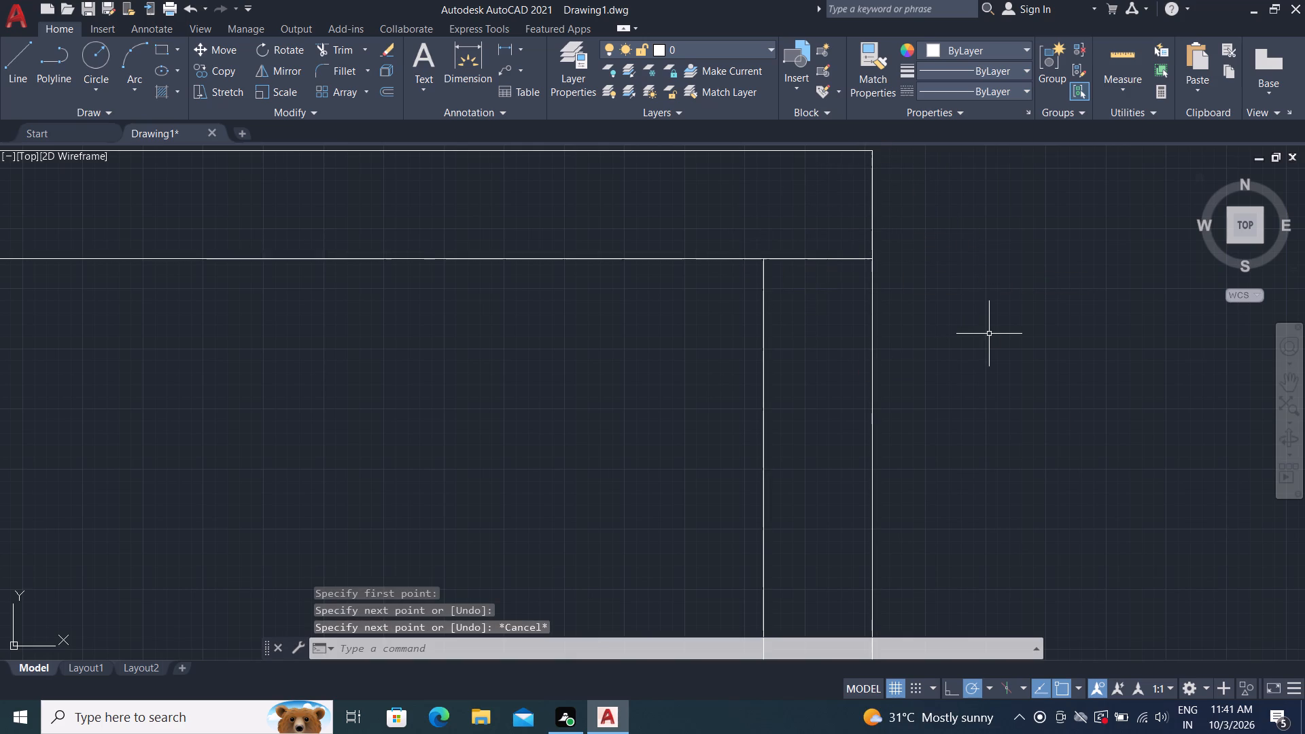
text(2')
key(space)
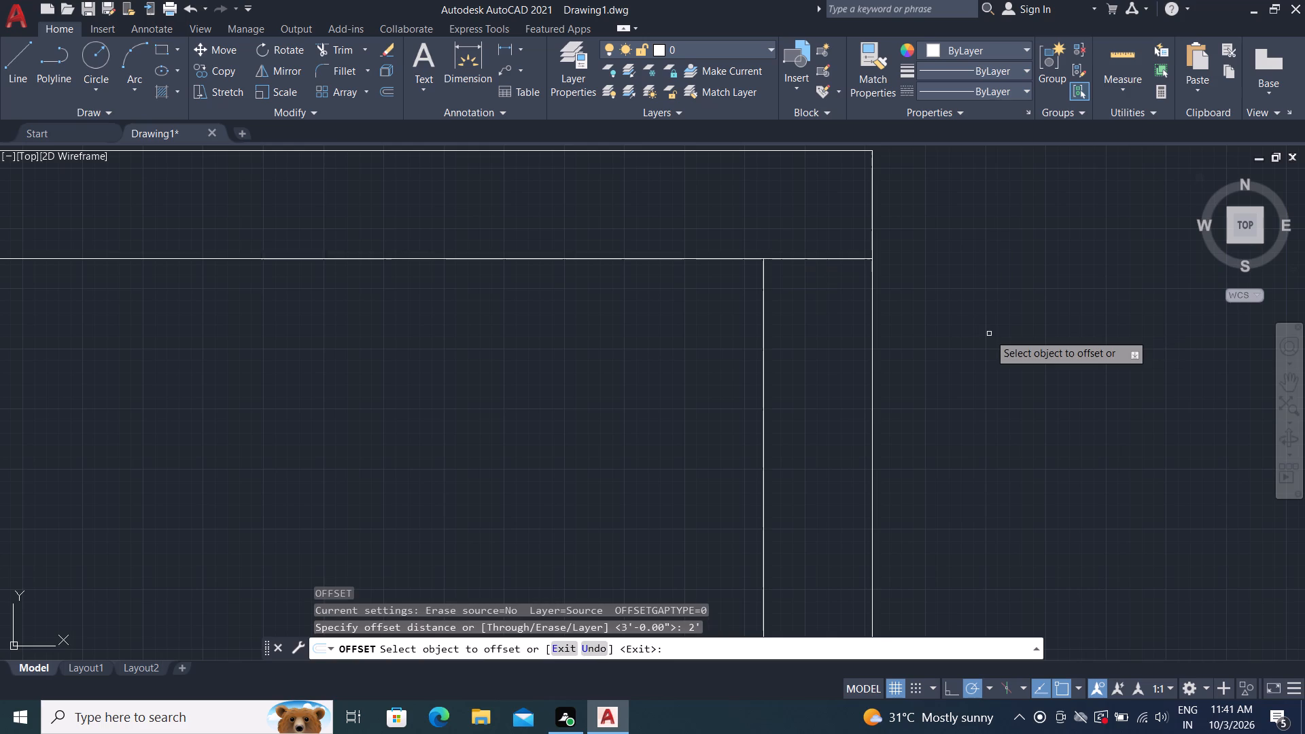
scroll(970, 292, down, 1)
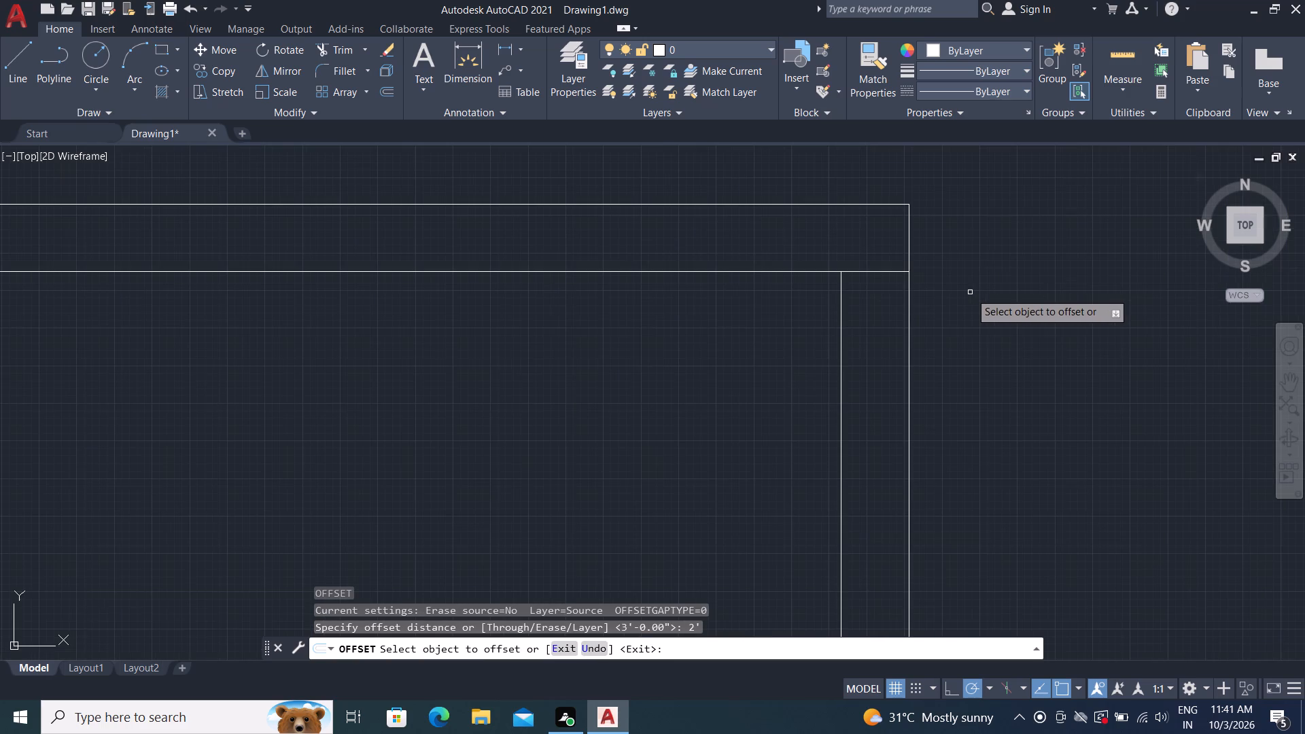
click(877, 273)
scroll(878, 399, down, 2)
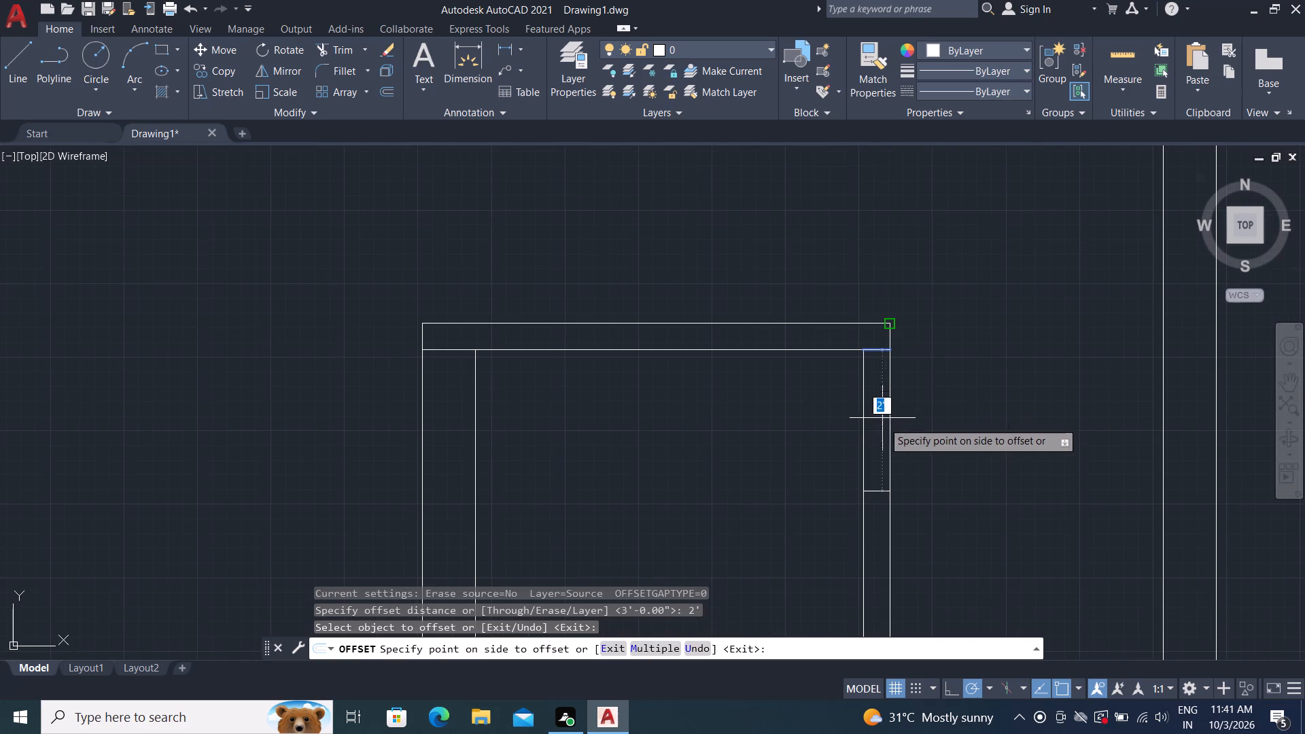
click(884, 433)
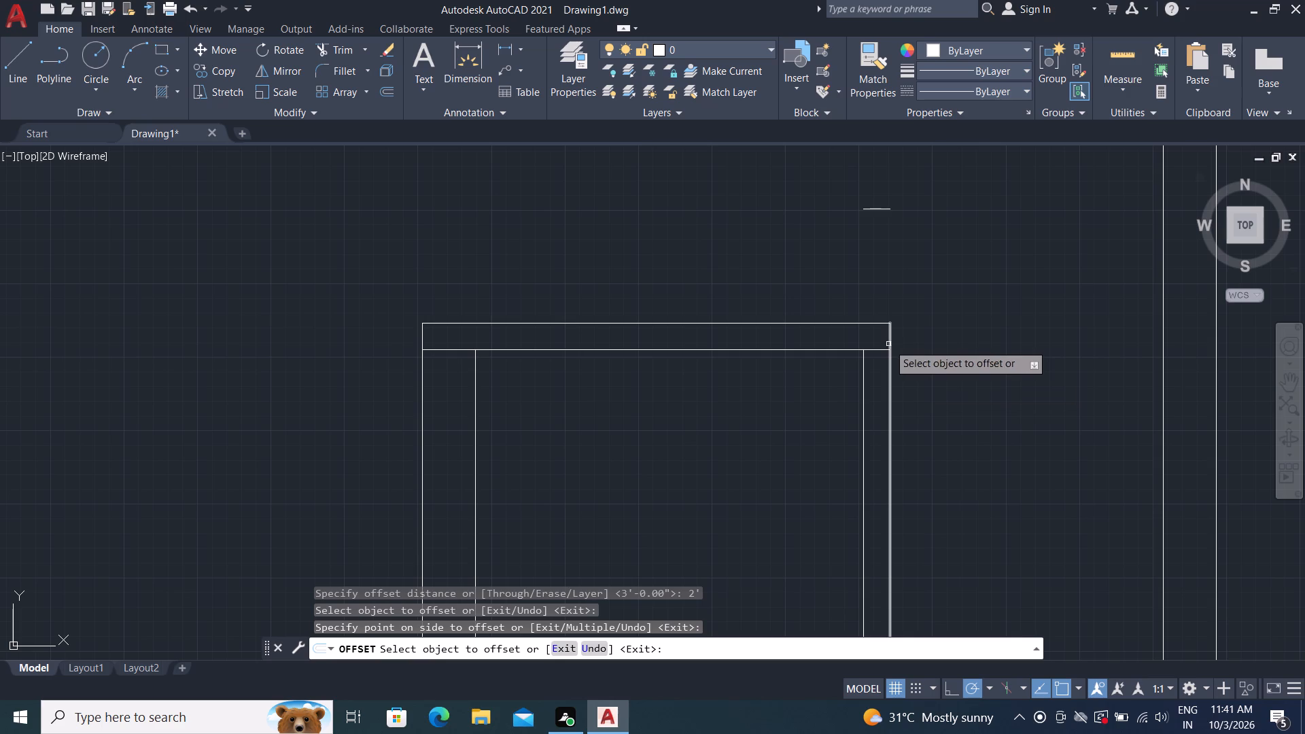
click(871, 349)
click(891, 523)
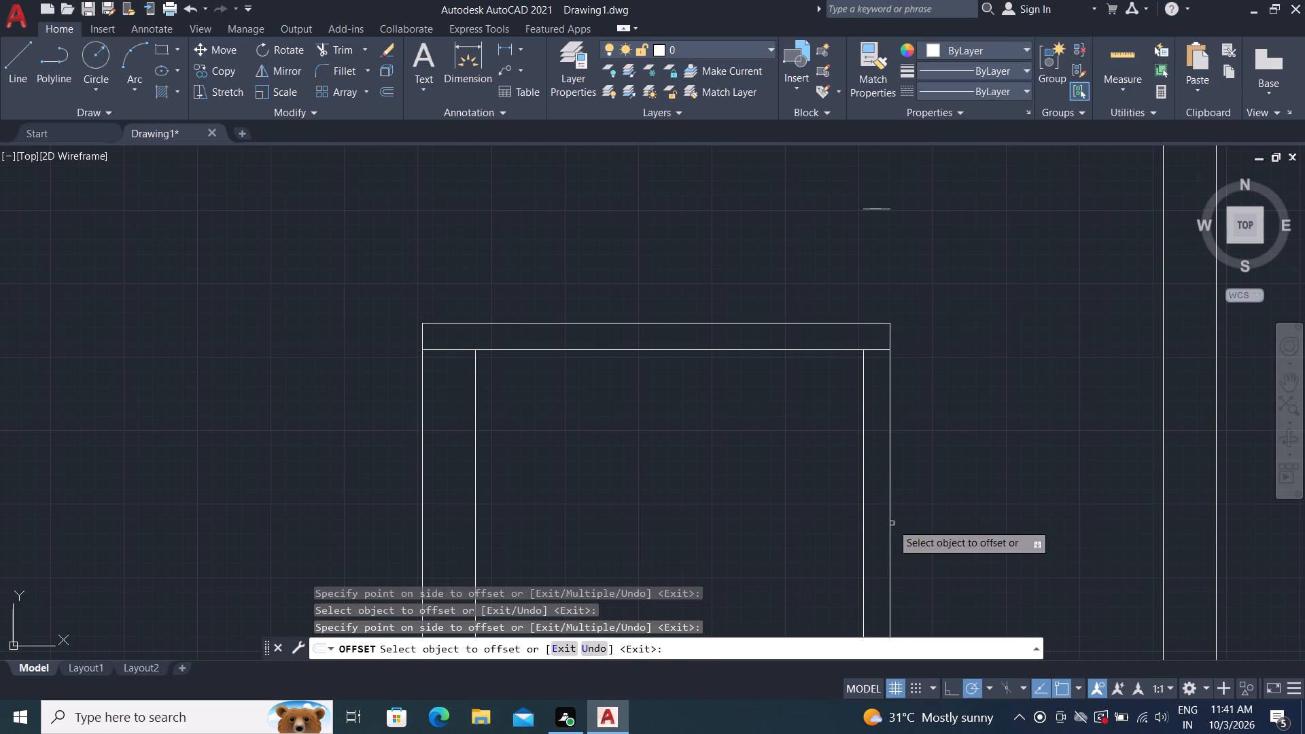
click(879, 351)
click(879, 442)
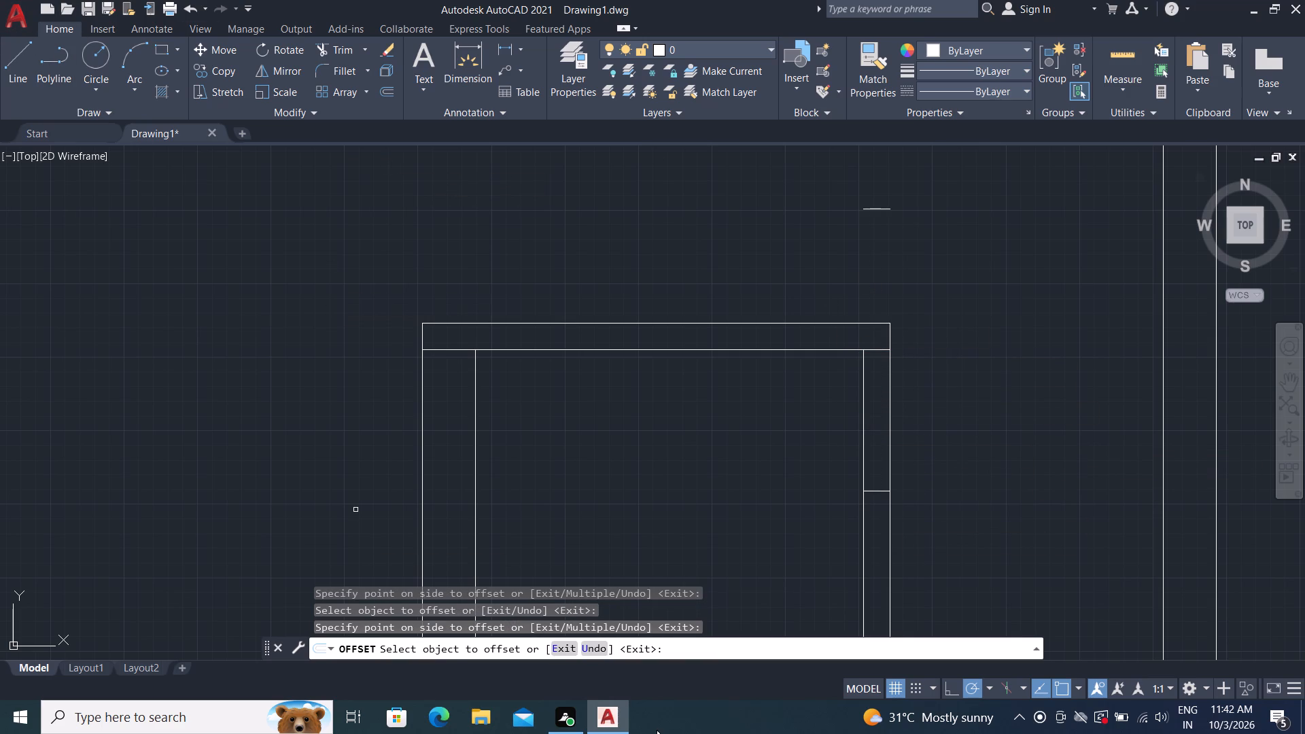
key(Escape)
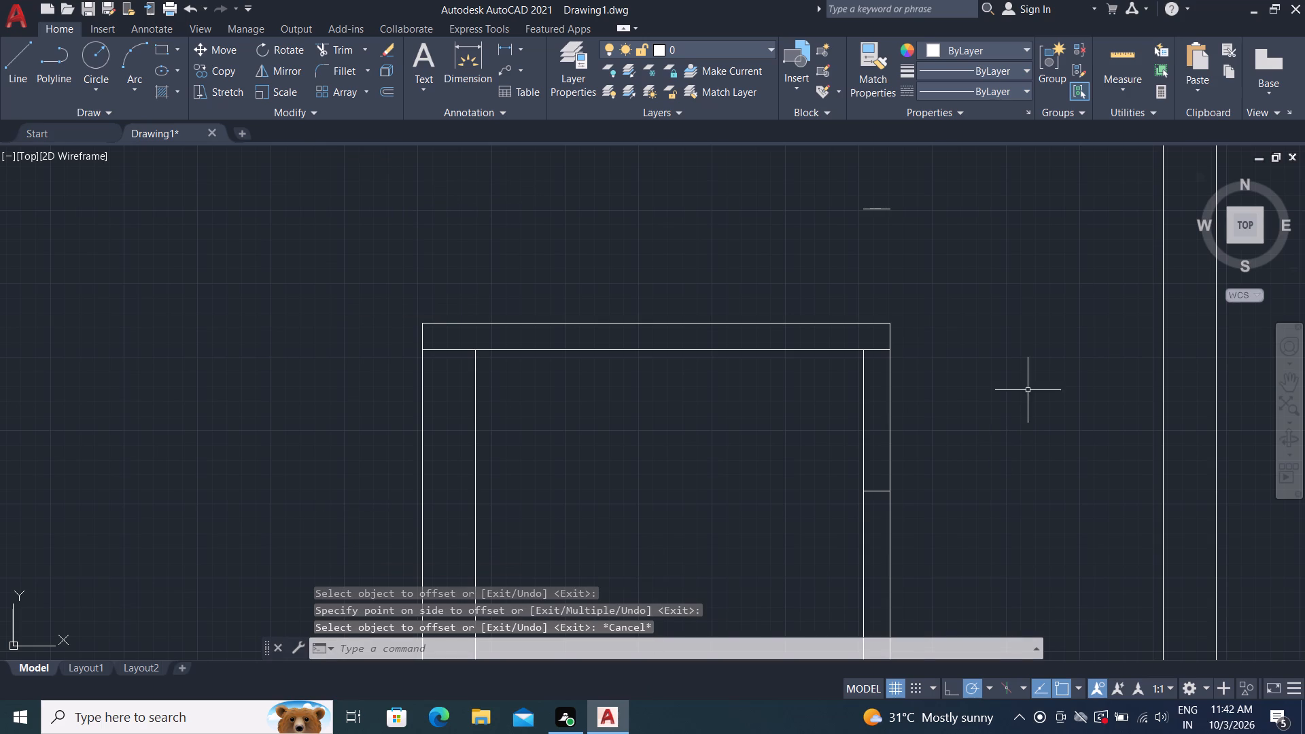
Erase the two overlapping stray short lines above the small room's top wall.
click(880, 209)
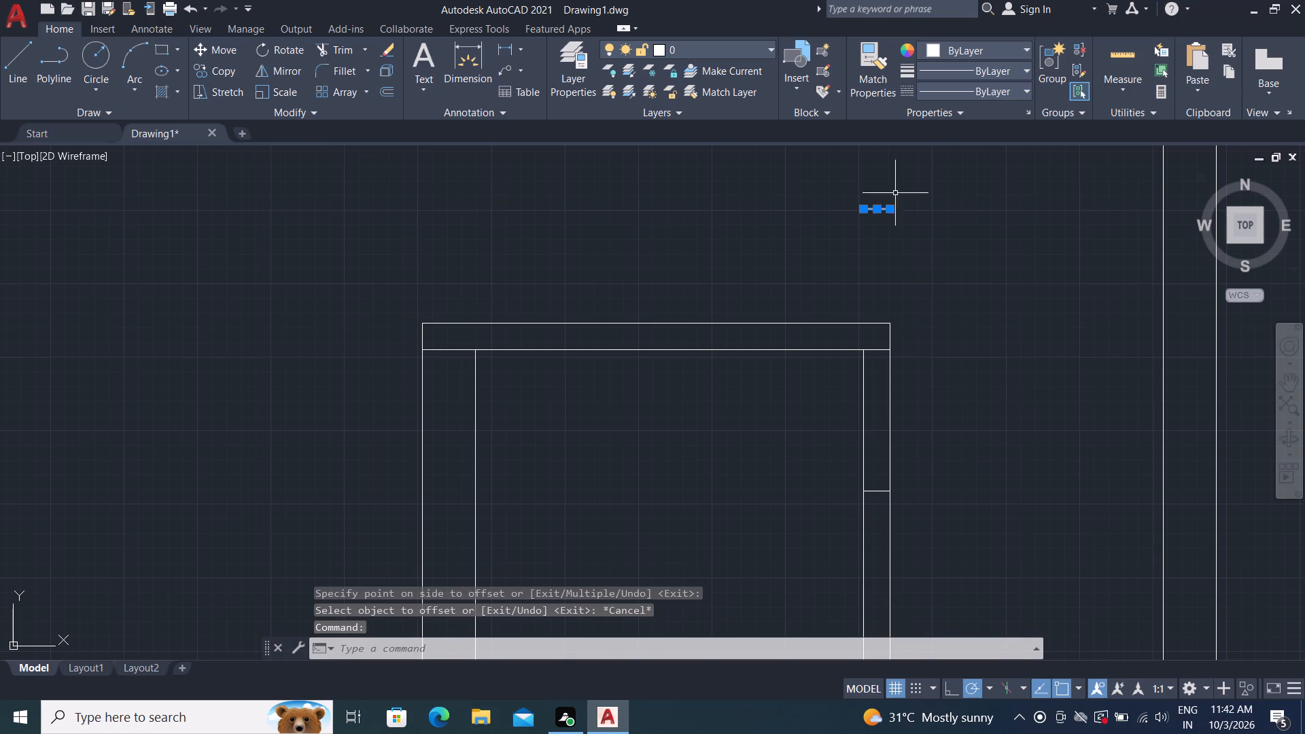
key(Delete)
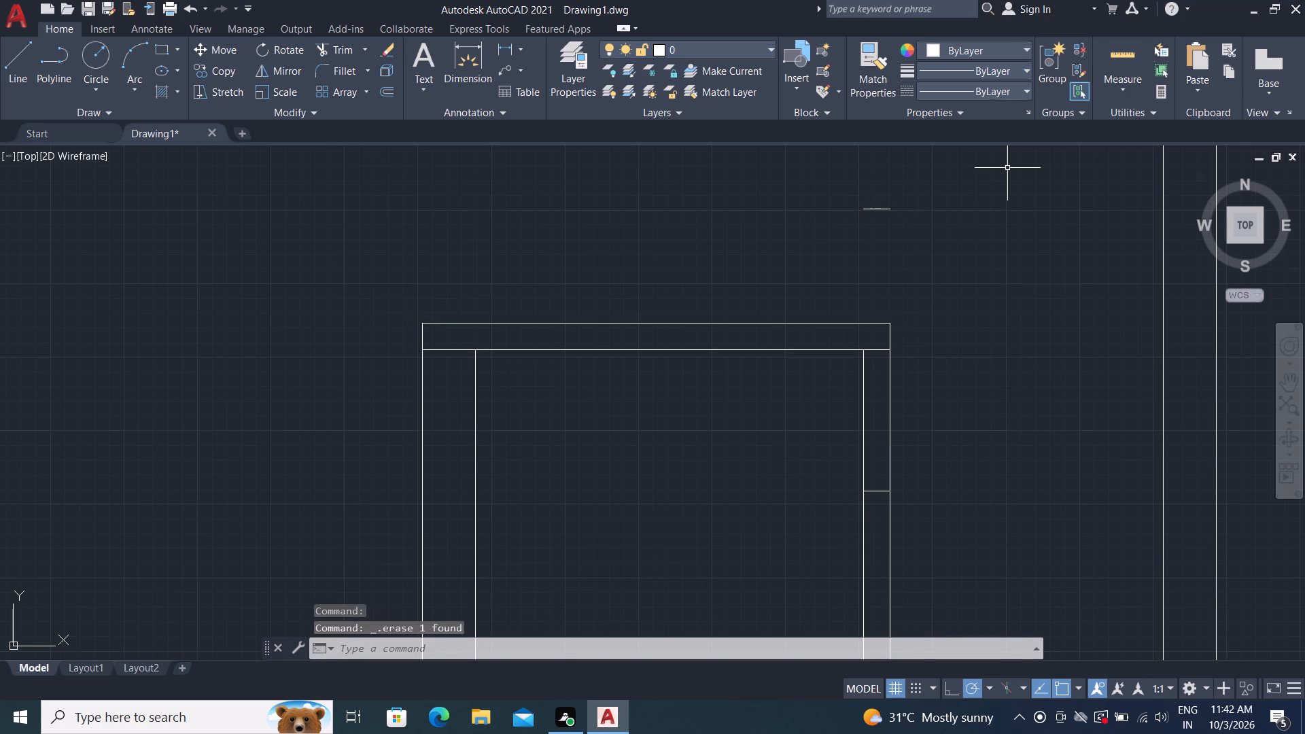
click(884, 208)
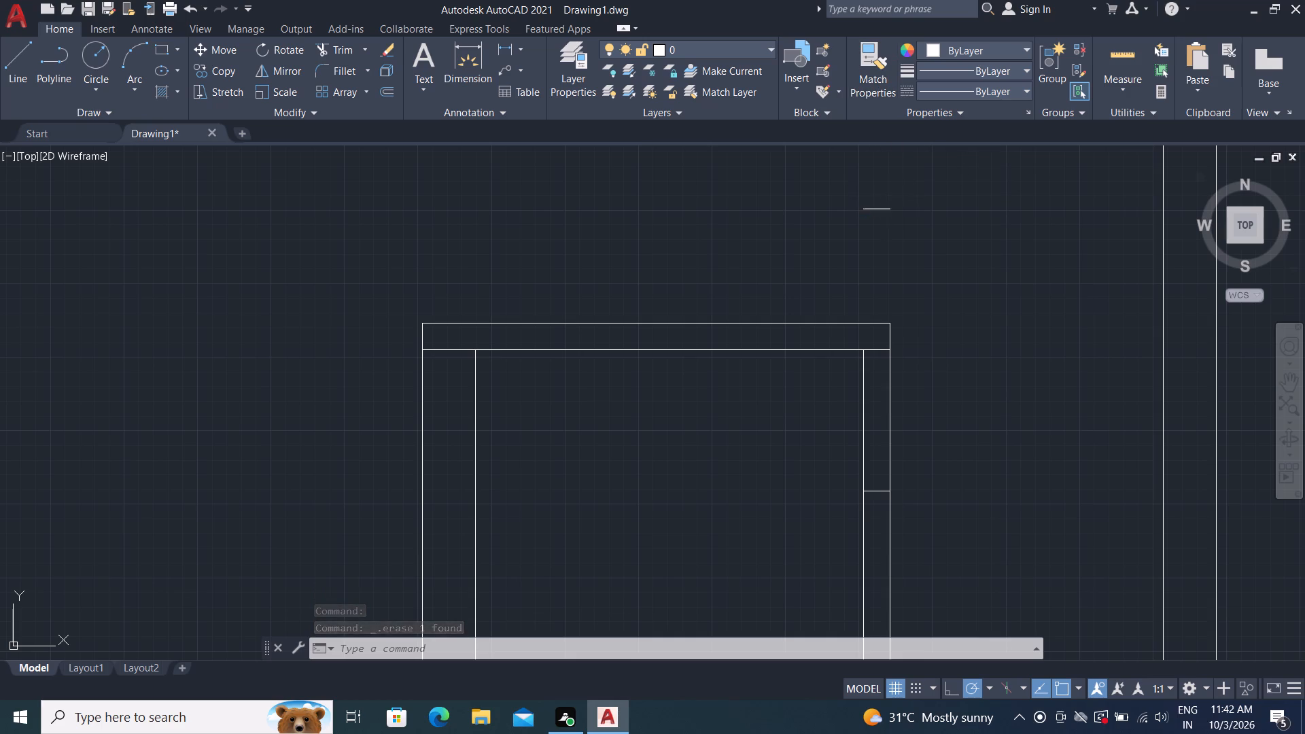
key(Delete)
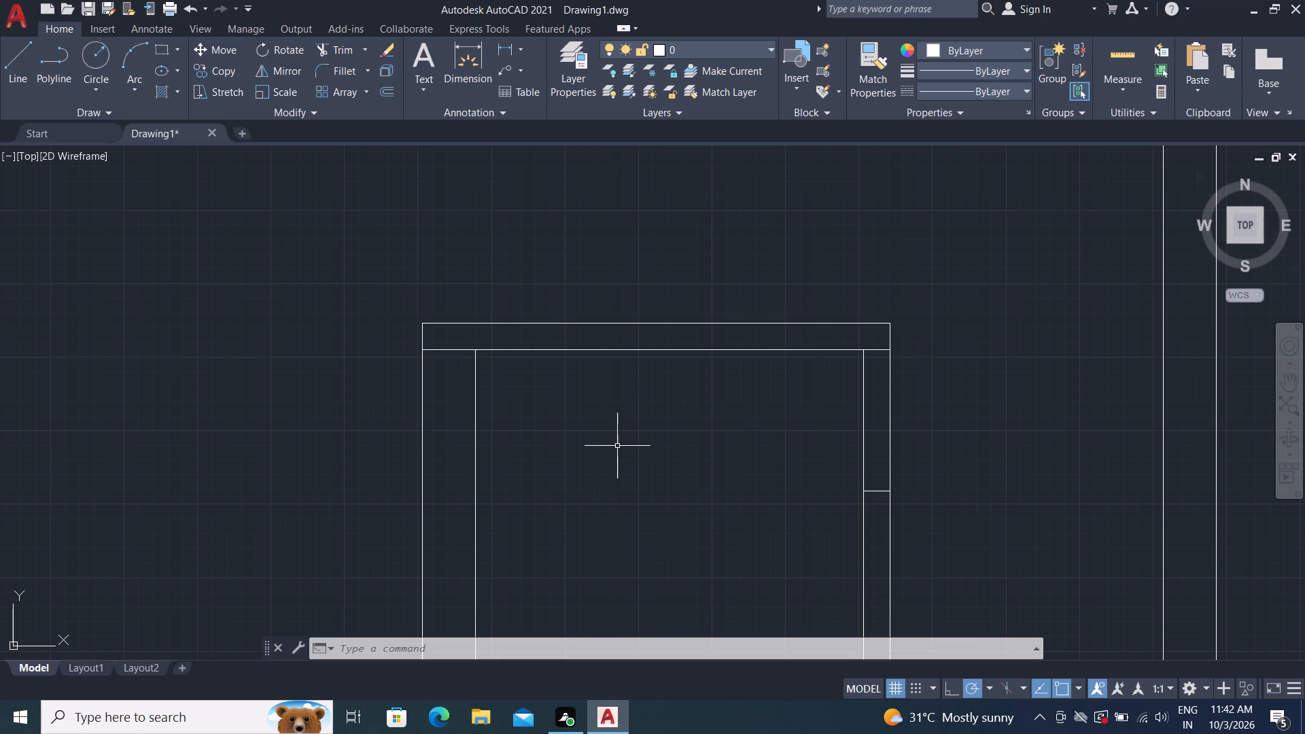
Offset the inner line of the small room's top wall 3' downward.
text(O 3')
key(space)
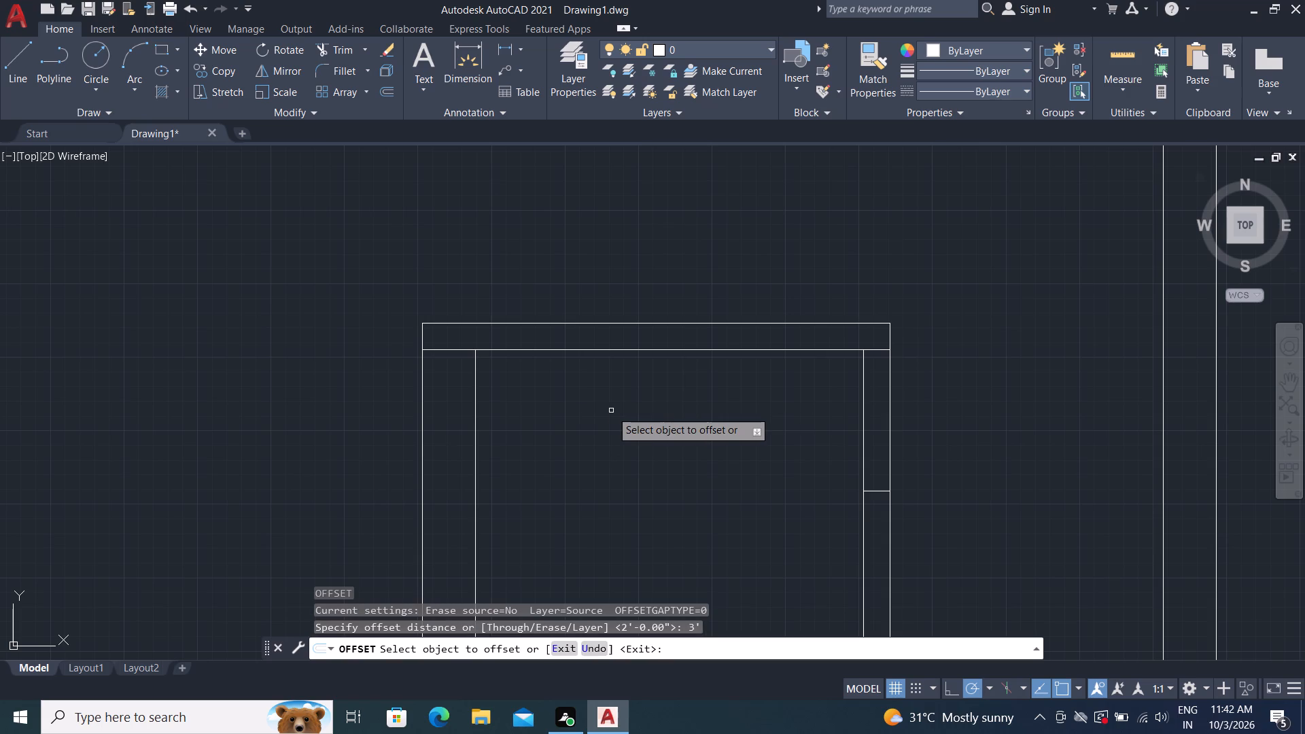
click(439, 351)
click(452, 490)
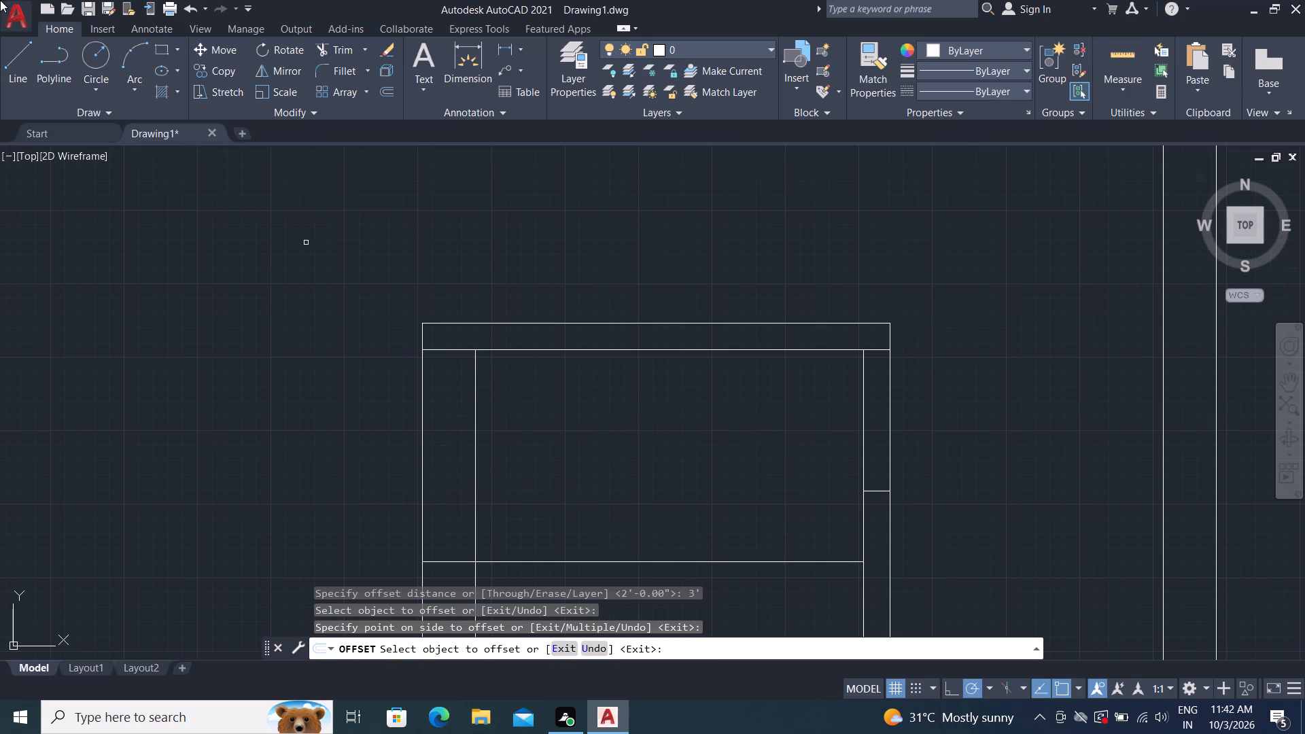
Trim the new 3' offset line across the small room's interior, leaving it only within the left wall.
click(336, 46)
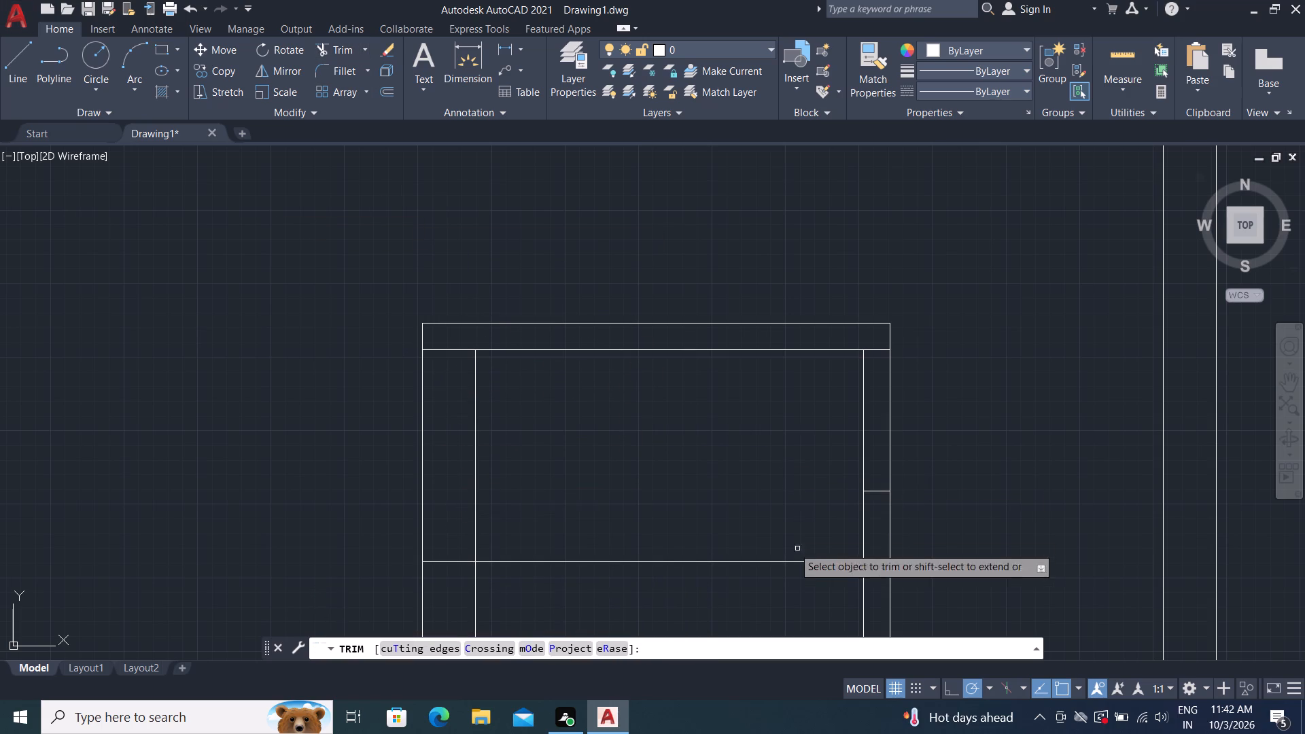
drag(695, 517, 706, 616)
middle_drag(700, 550, 723, 538)
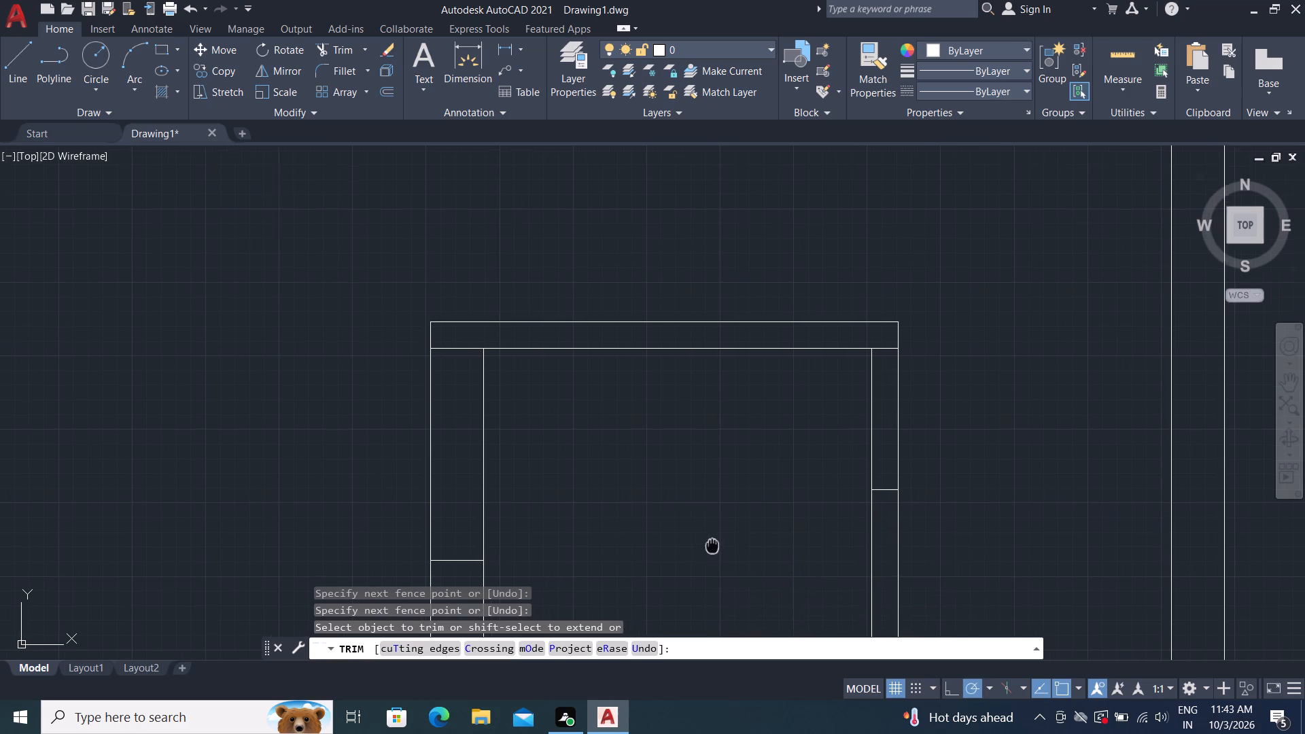
middle_drag(723, 538, 761, 500)
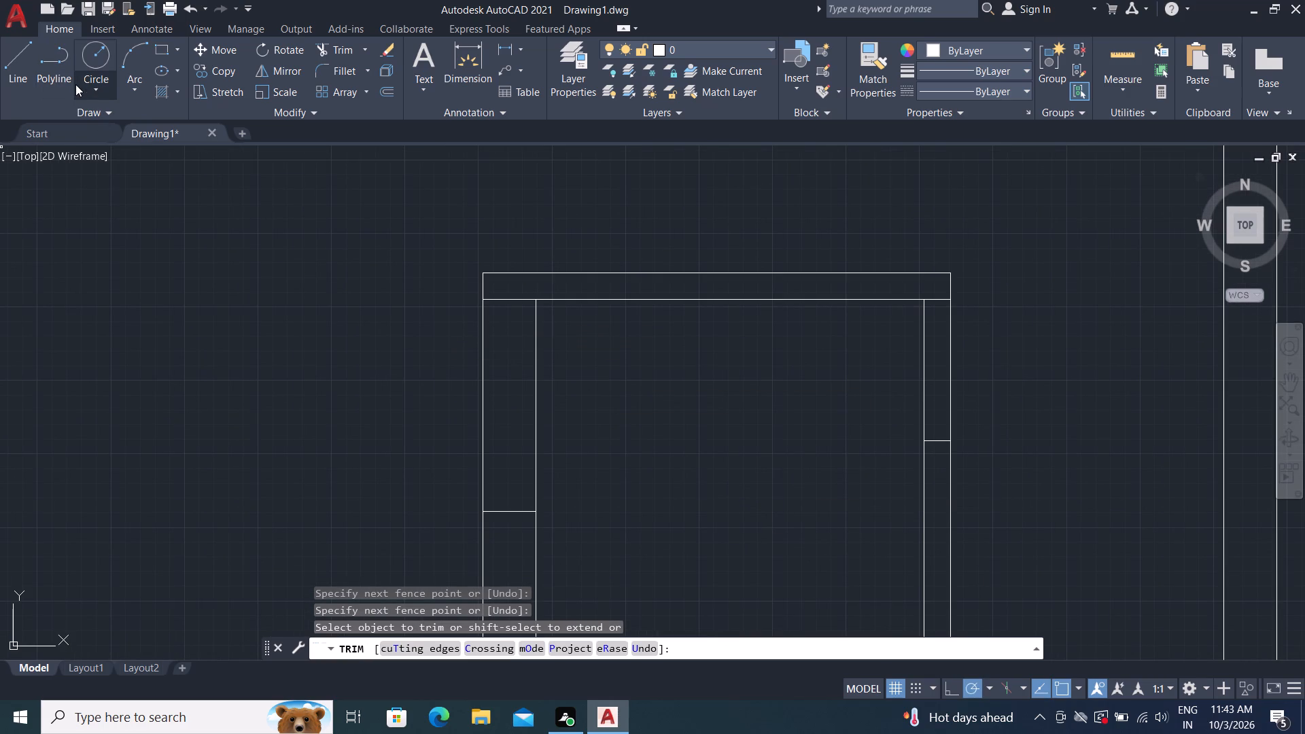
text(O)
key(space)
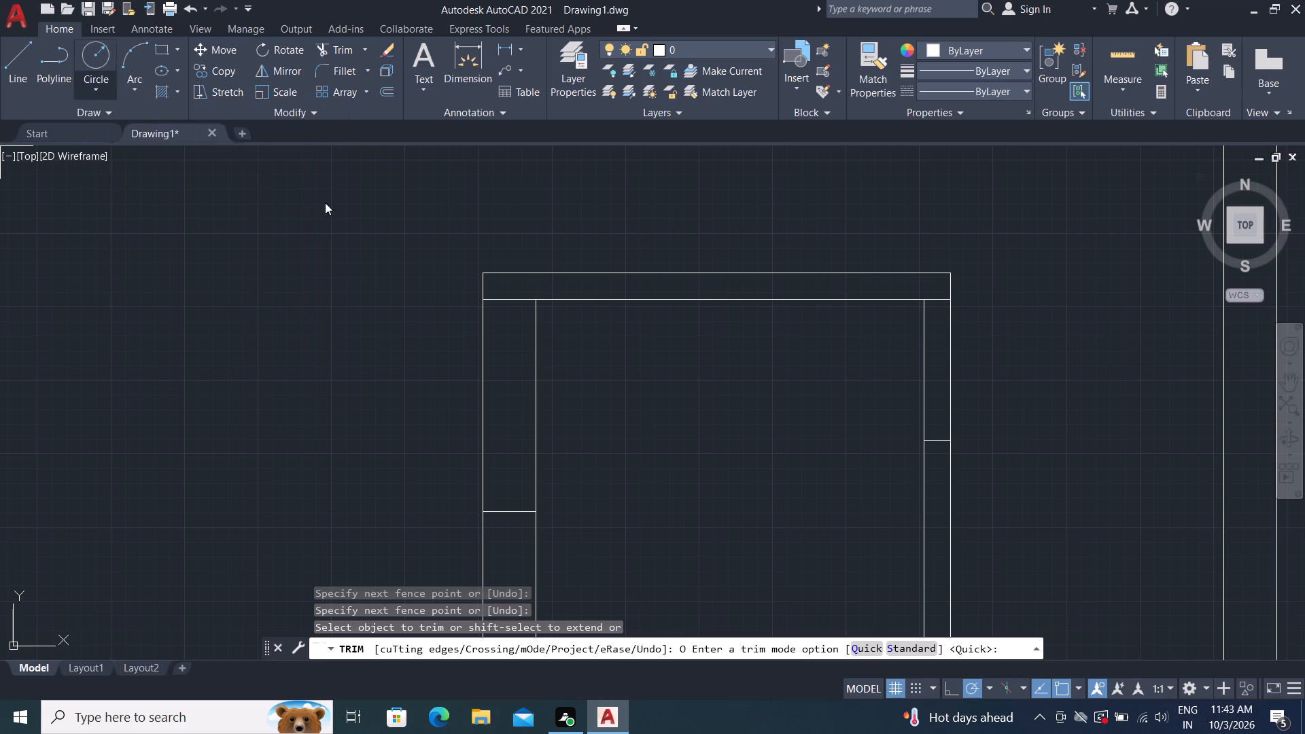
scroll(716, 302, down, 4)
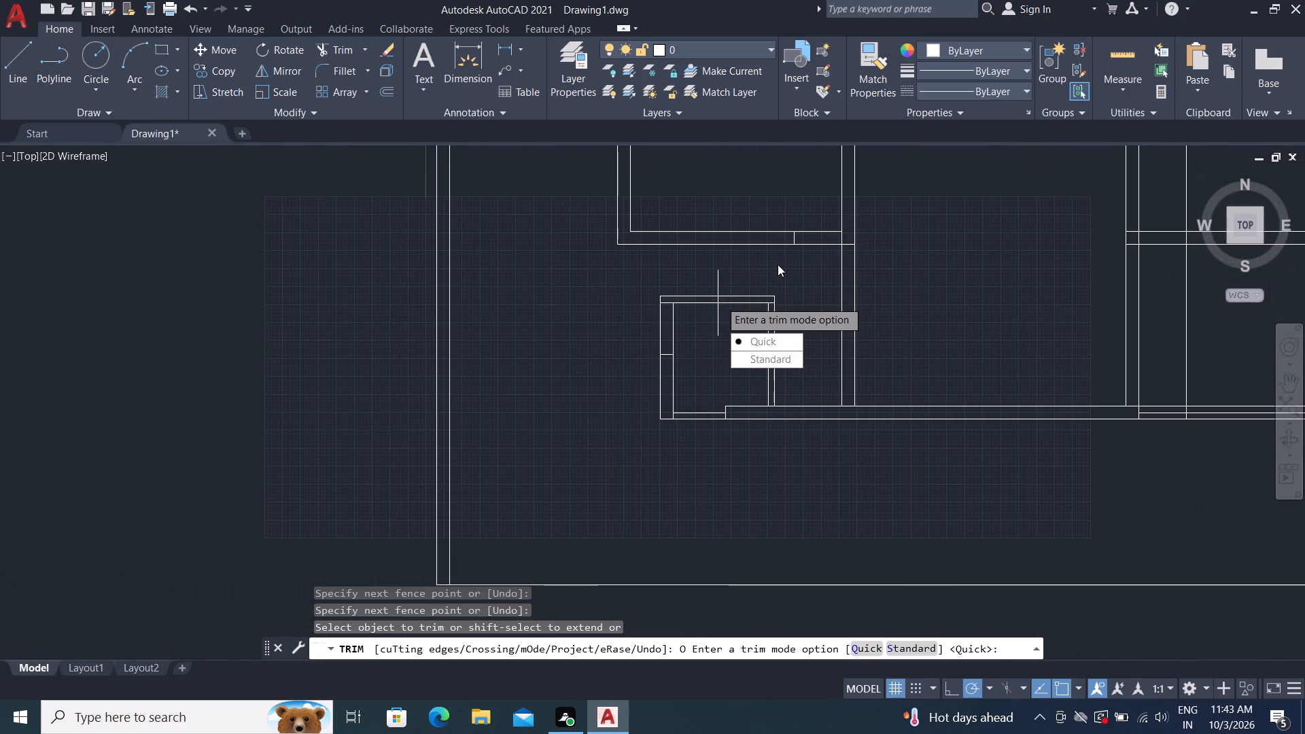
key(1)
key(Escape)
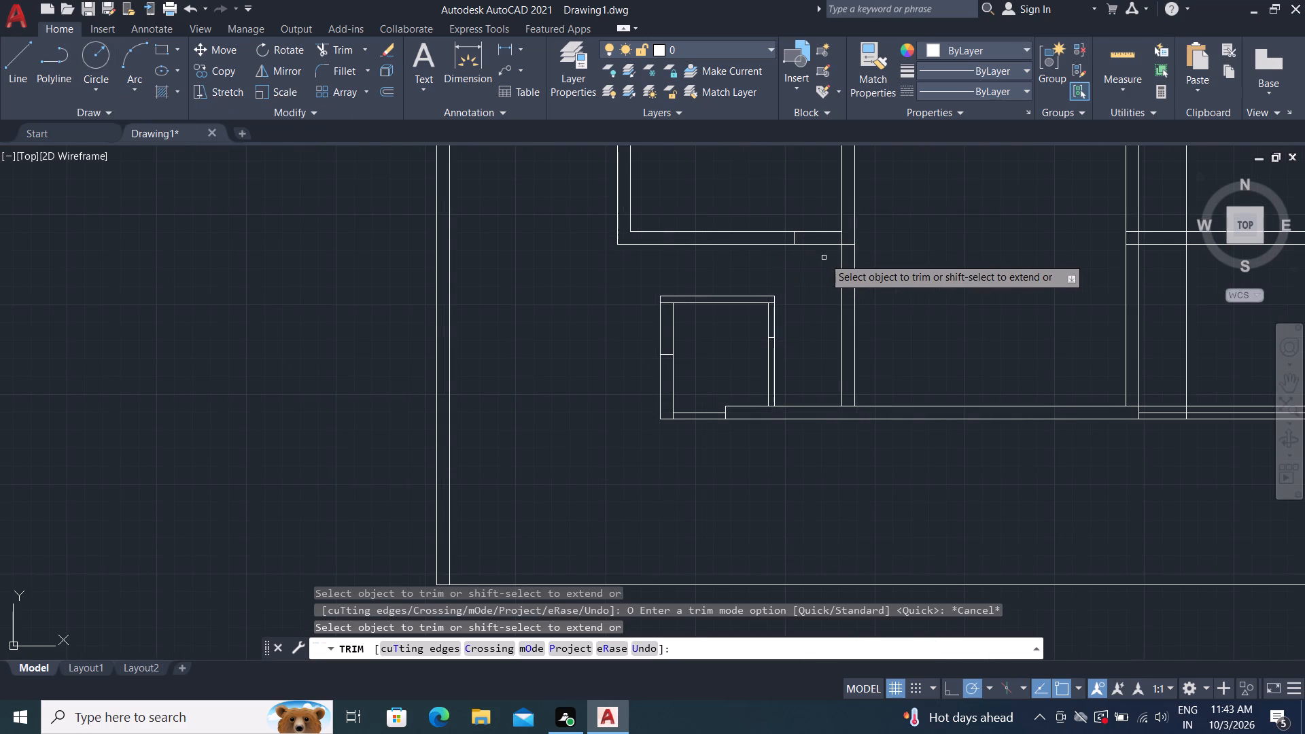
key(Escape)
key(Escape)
Trim the extra vertical line inside the right middle room and below it, leaving only its pieces within the horizontal walls.
middle_drag(782, 290, 497, 477)
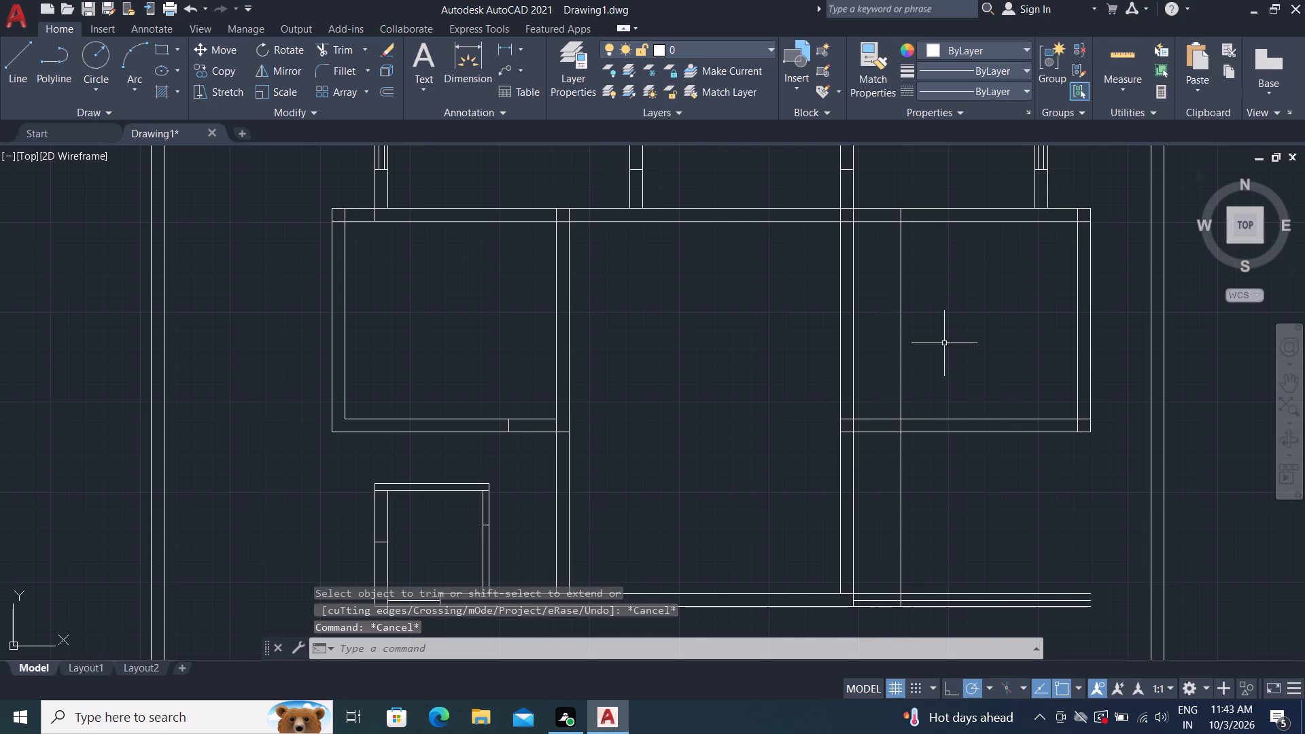
middle_drag(951, 322, 916, 330)
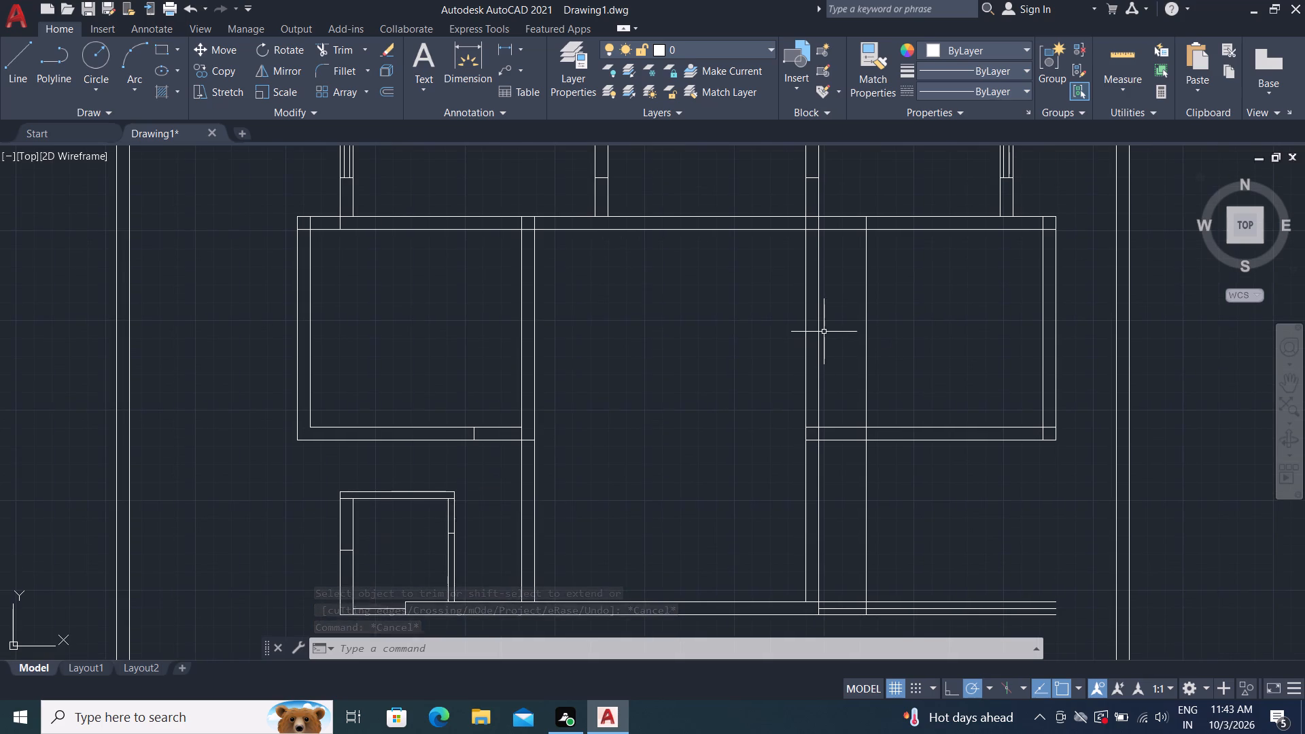
text(TR)
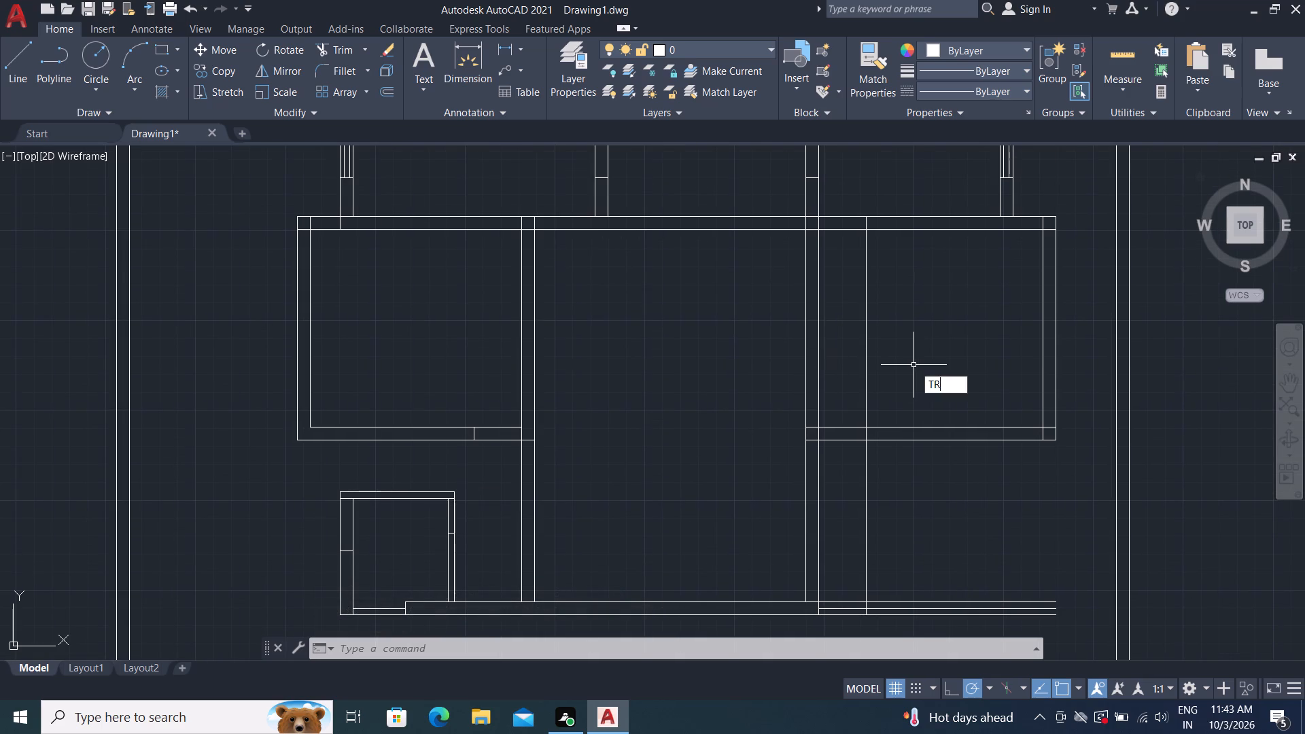
key(space)
click(865, 376)
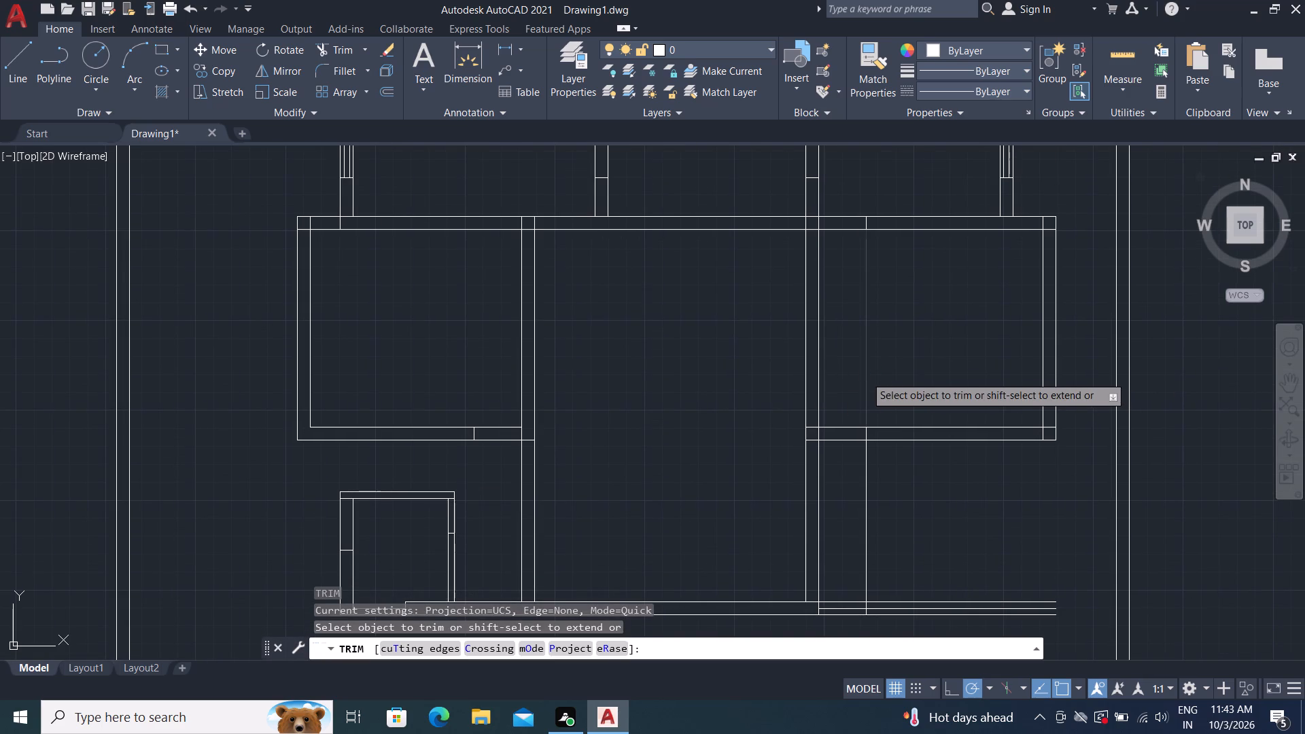
click(865, 536)
Trim the thin middle line inside the bottom wall on both sides of the short stub, right of the central room.
middle_drag(877, 609, 888, 468)
scroll(869, 466, up, 3)
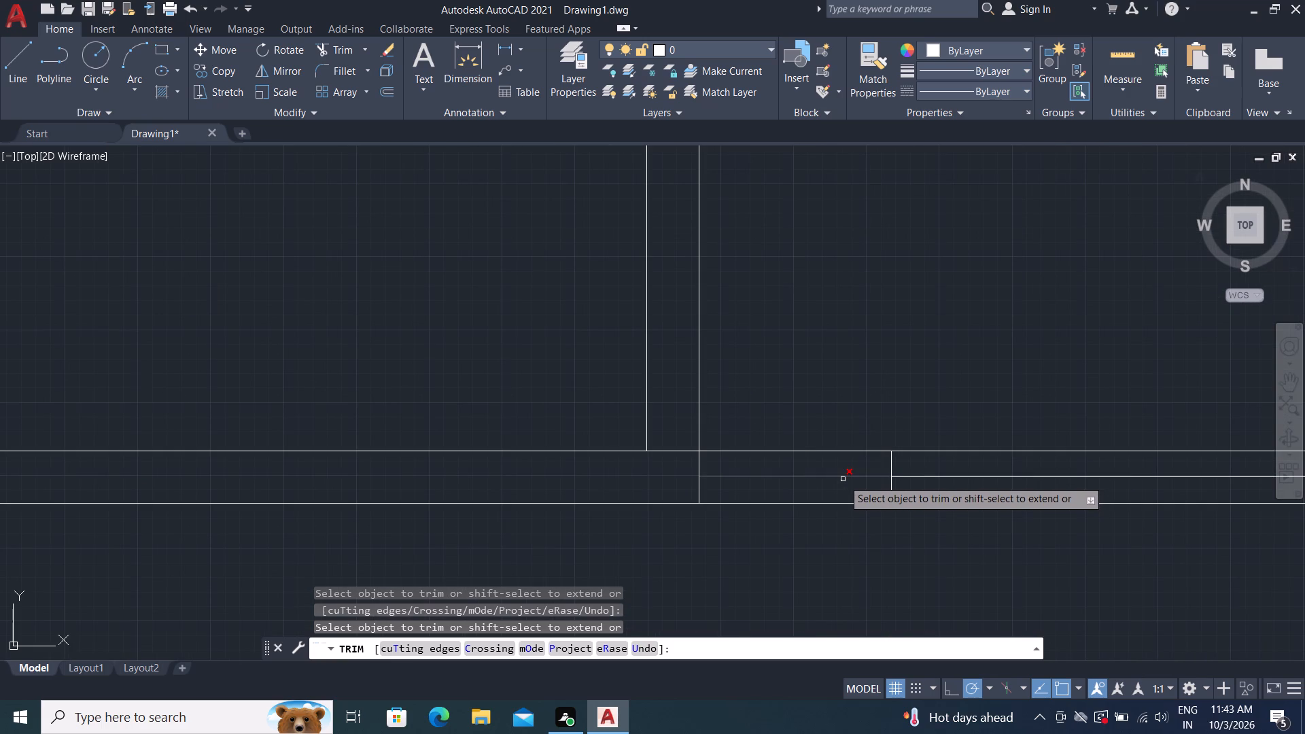
click(841, 477)
click(945, 473)
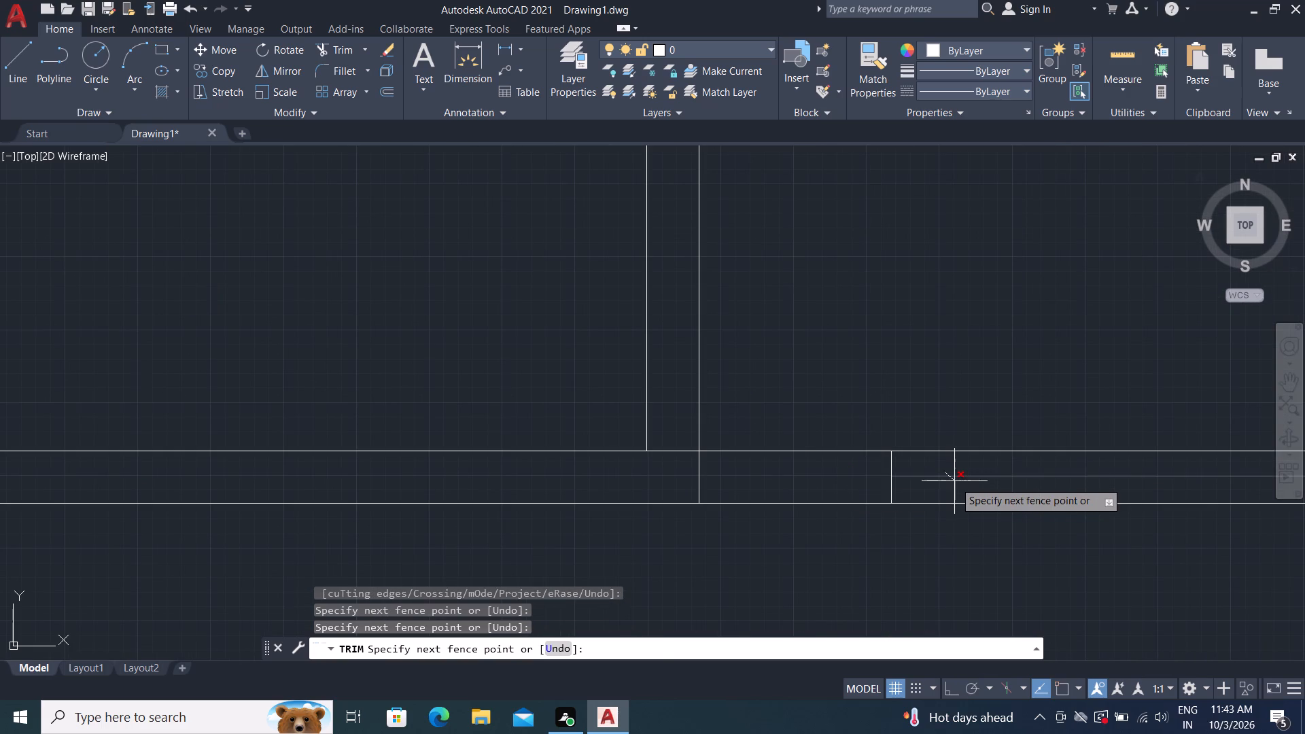
click(954, 481)
Trim the leftover vertical stub from the right middle room's top wall.
scroll(932, 417, down, 2)
middle_drag(924, 328, 892, 733)
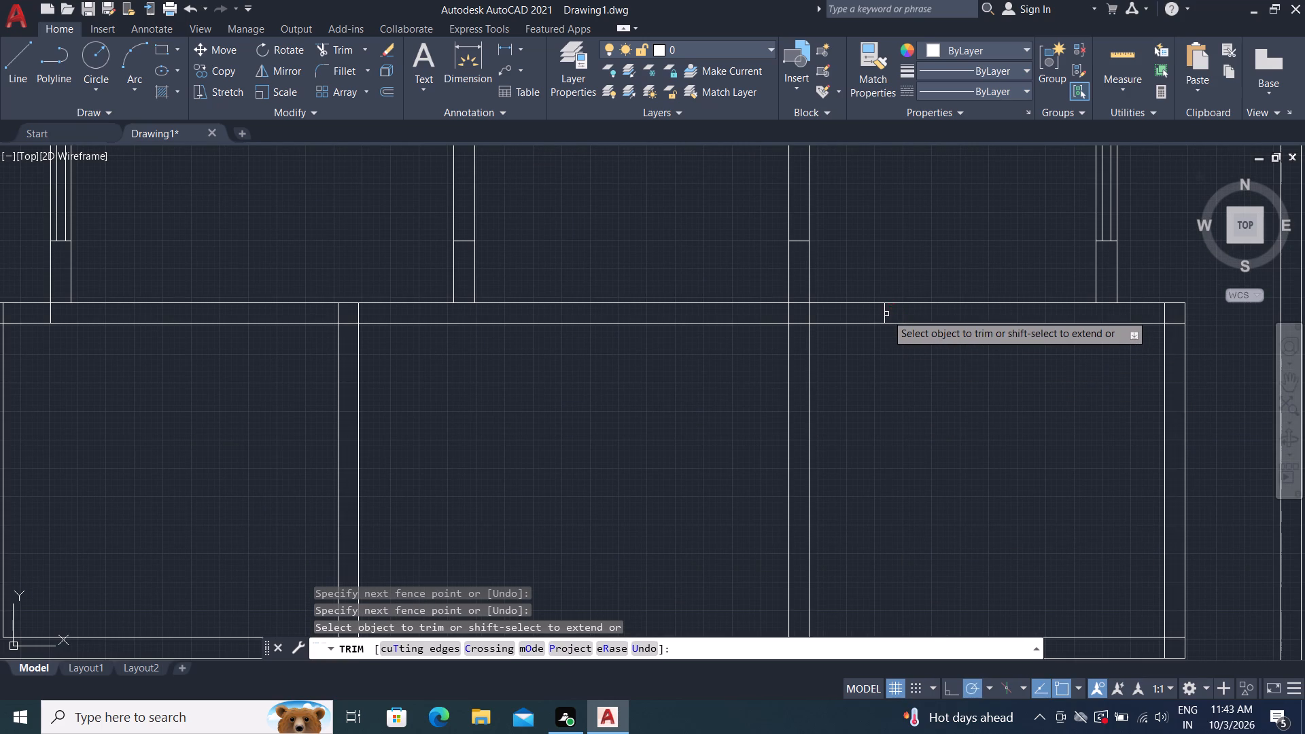
drag(884, 313, 883, 322)
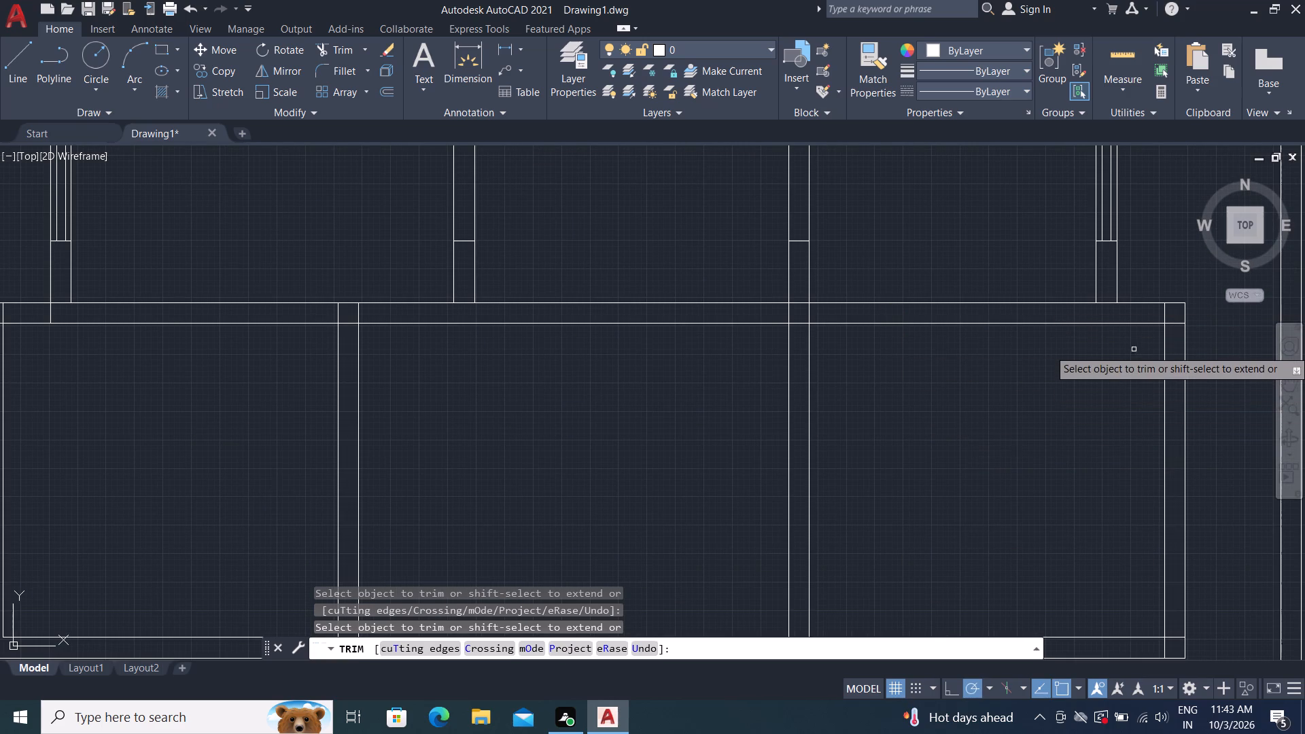
Trim the line closing the upper right wall's junction with the right middle room, and the overlapping inner line ends at that room's upper-right corner.
scroll(1136, 346, up, 2)
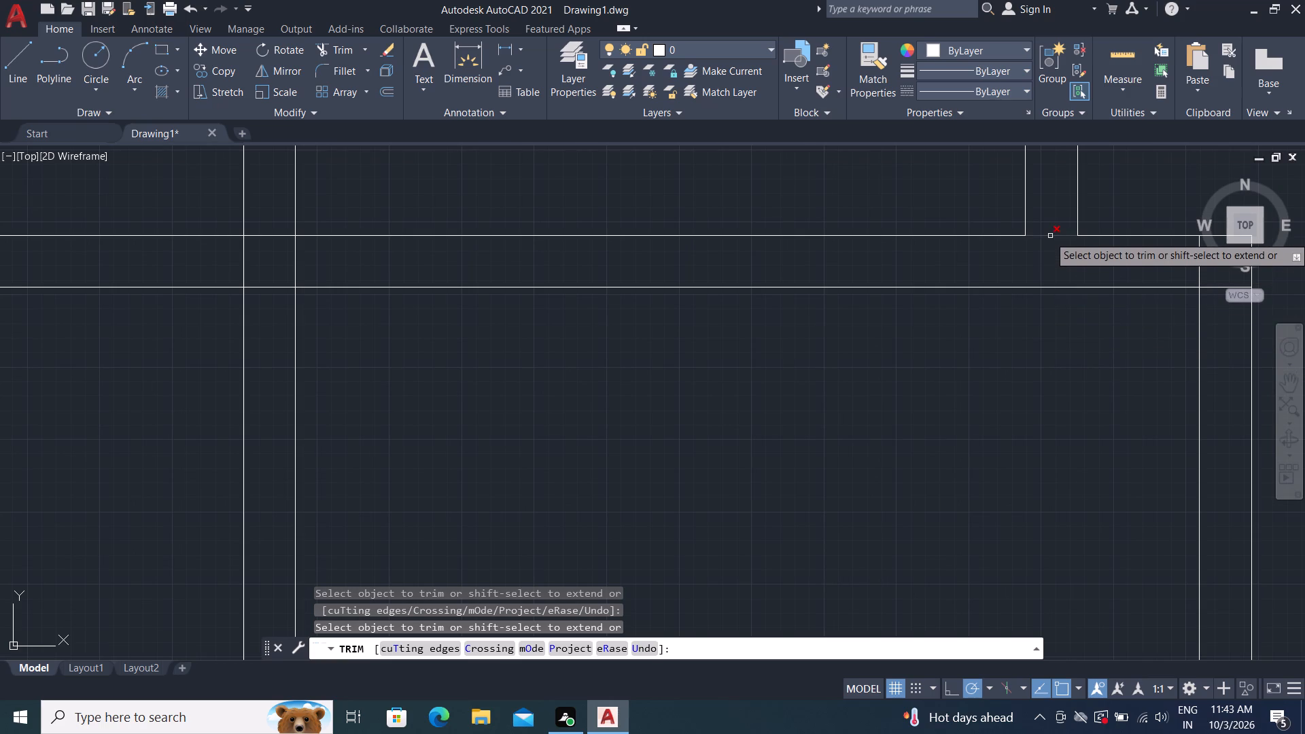
click(1049, 234)
scroll(1064, 383, down, 1)
middle_drag(1064, 391, 964, 427)
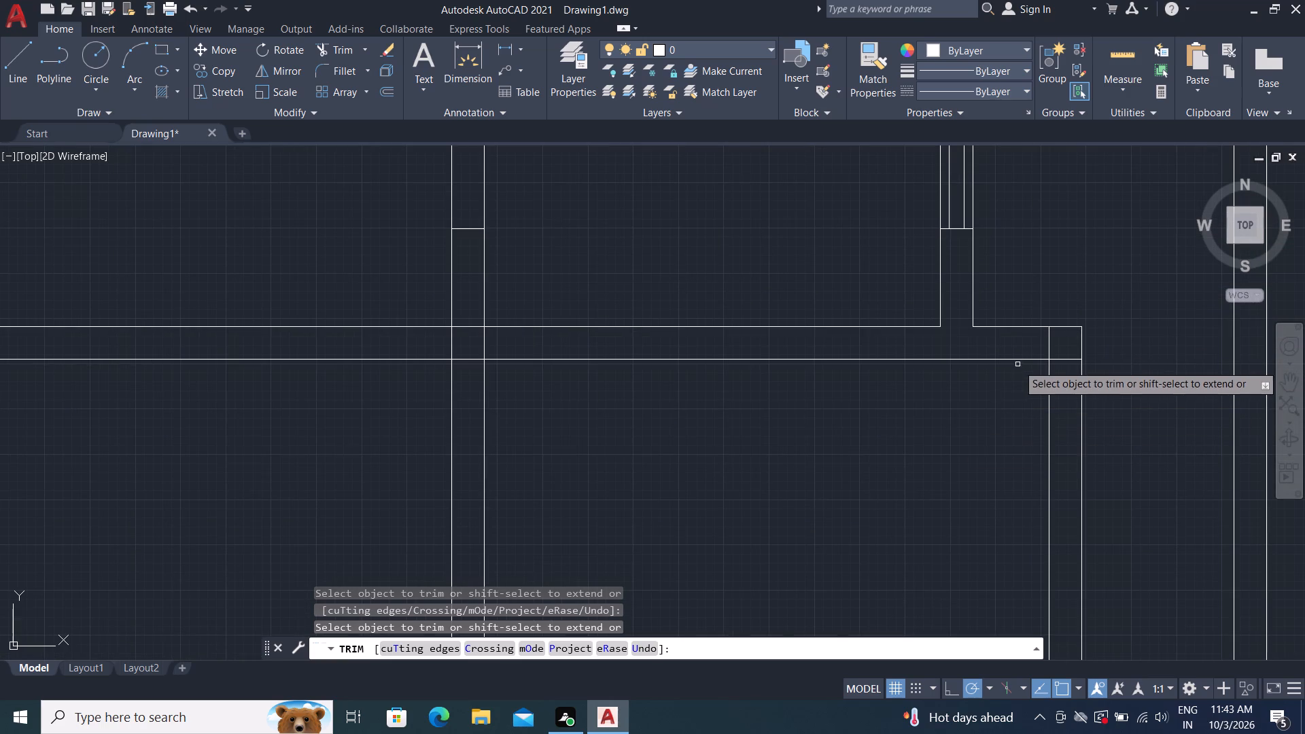
scroll(1028, 356, up, 3)
drag(1032, 301, 1187, 409)
scroll(1084, 427, down, 1)
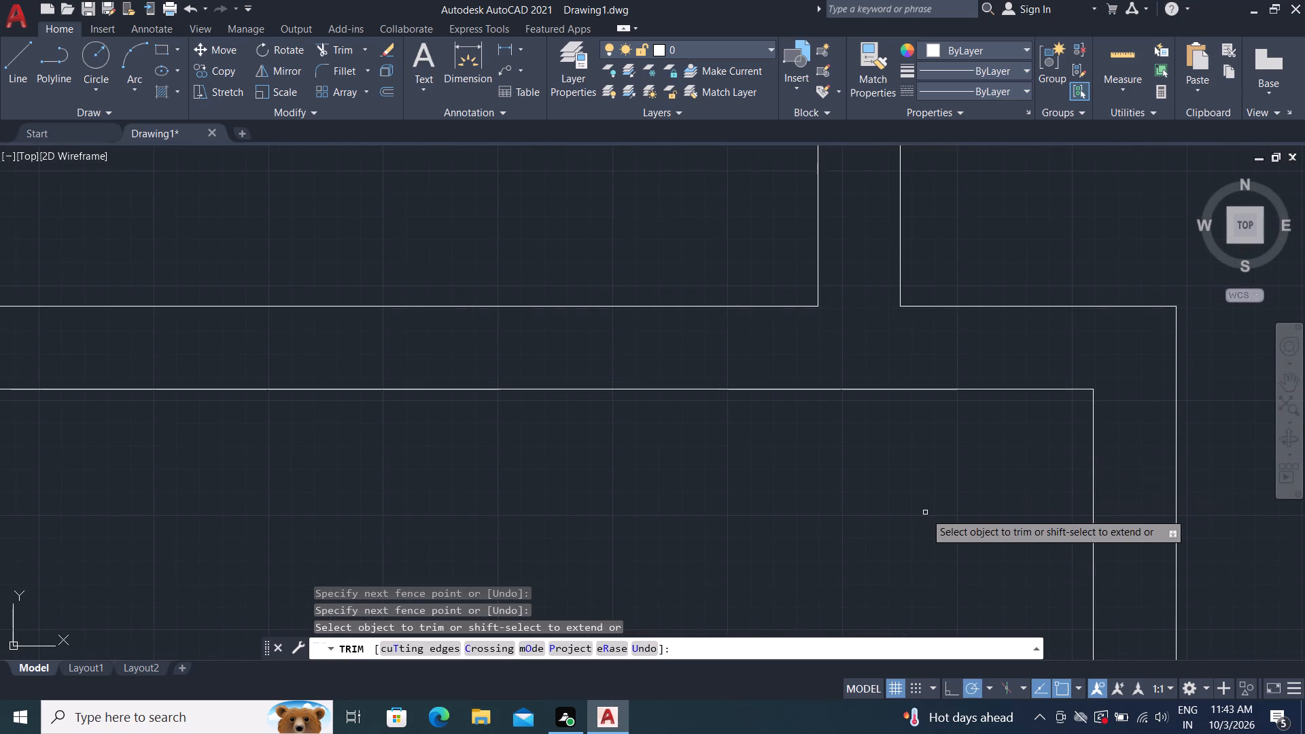
scroll(929, 500, down, 3)
scroll(929, 498, up, 17)
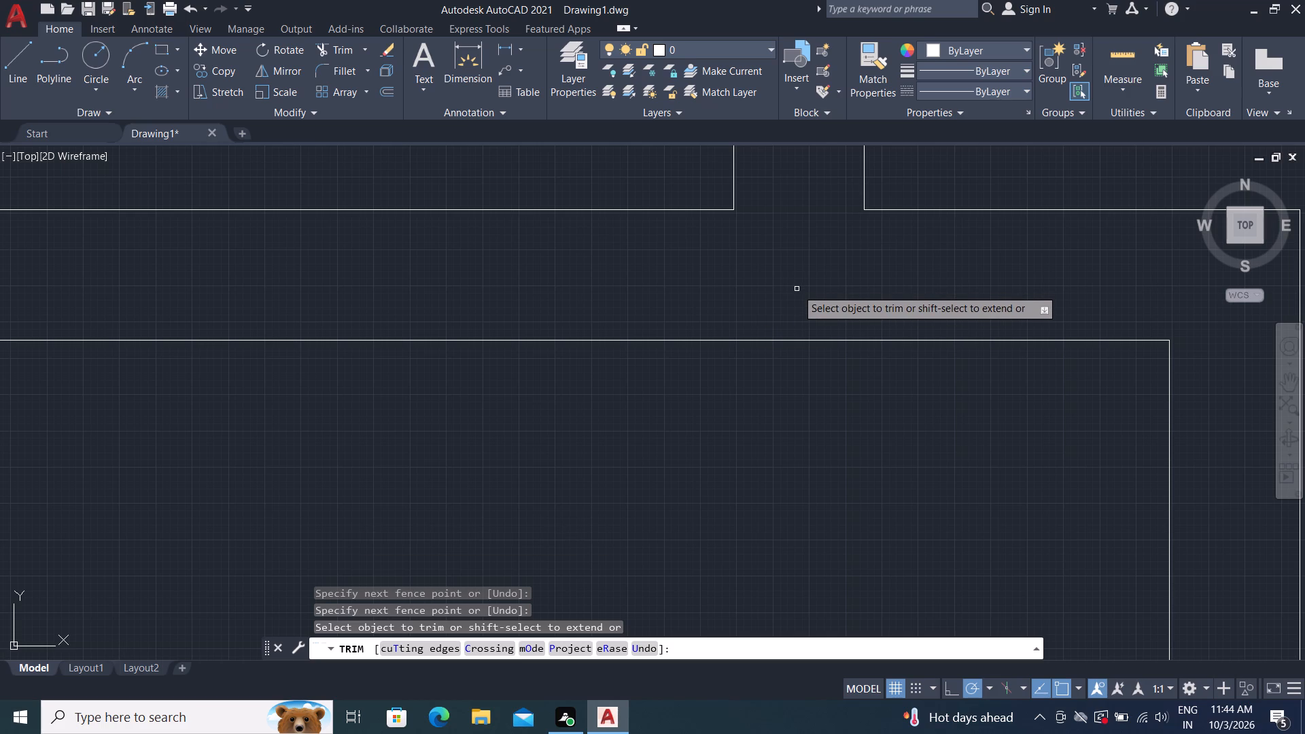
key(Escape)
Copy the door at the second partition's left side in the hatched plan to the empty space beyond the outer boundary's right side.
scroll(769, 364, down, 4)
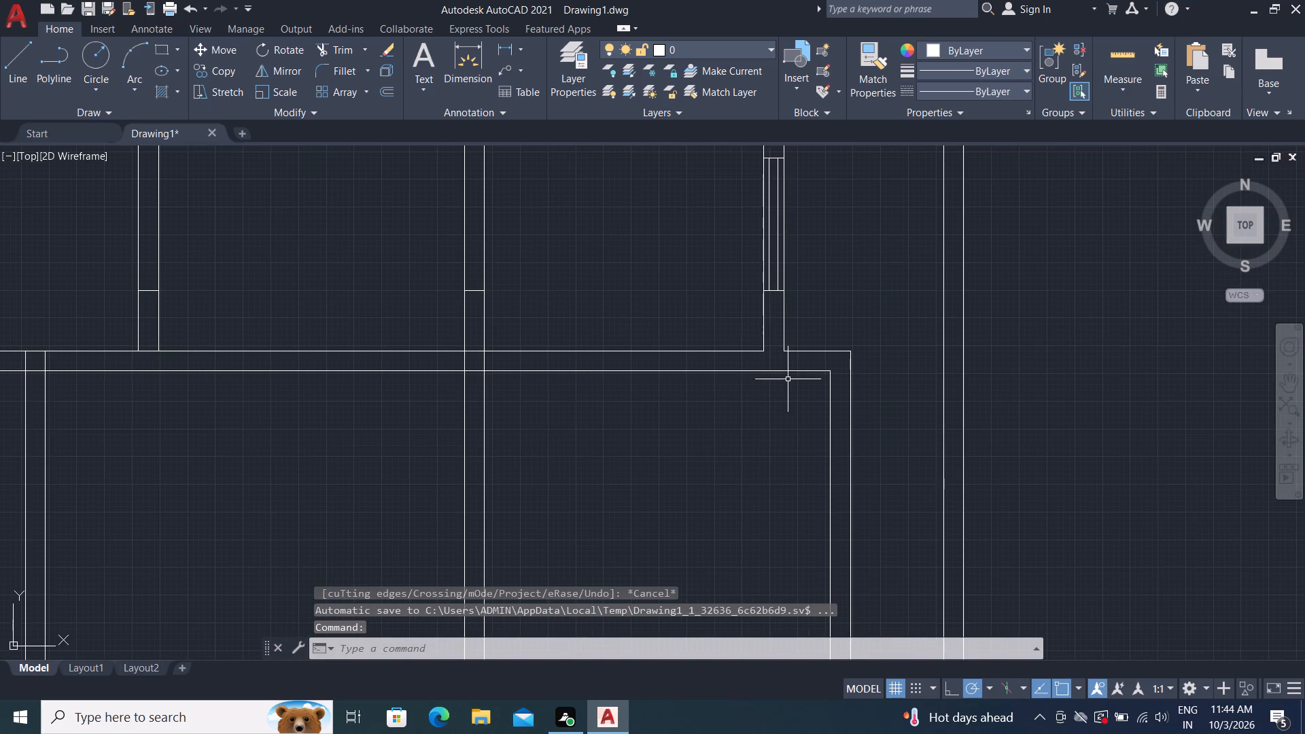
scroll(649, 470, down, 1)
middle_drag(648, 470, 822, 313)
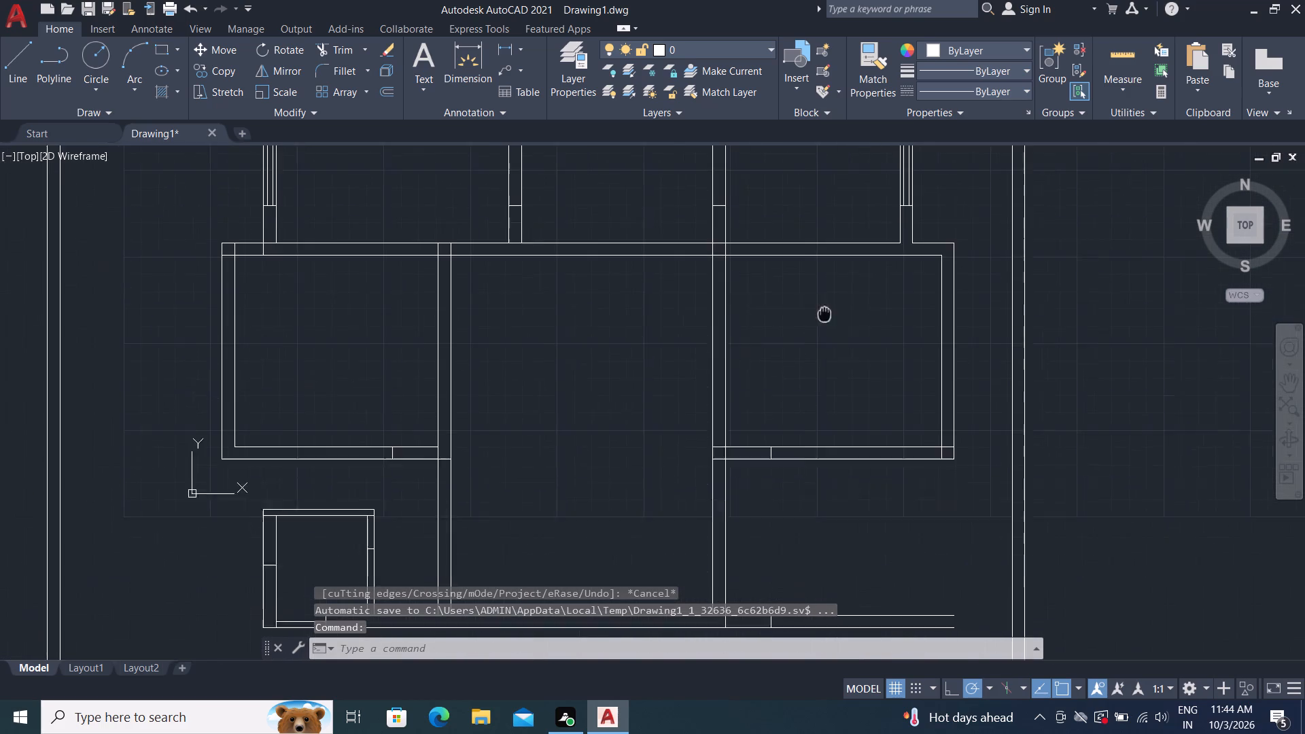
scroll(785, 384, down, 1)
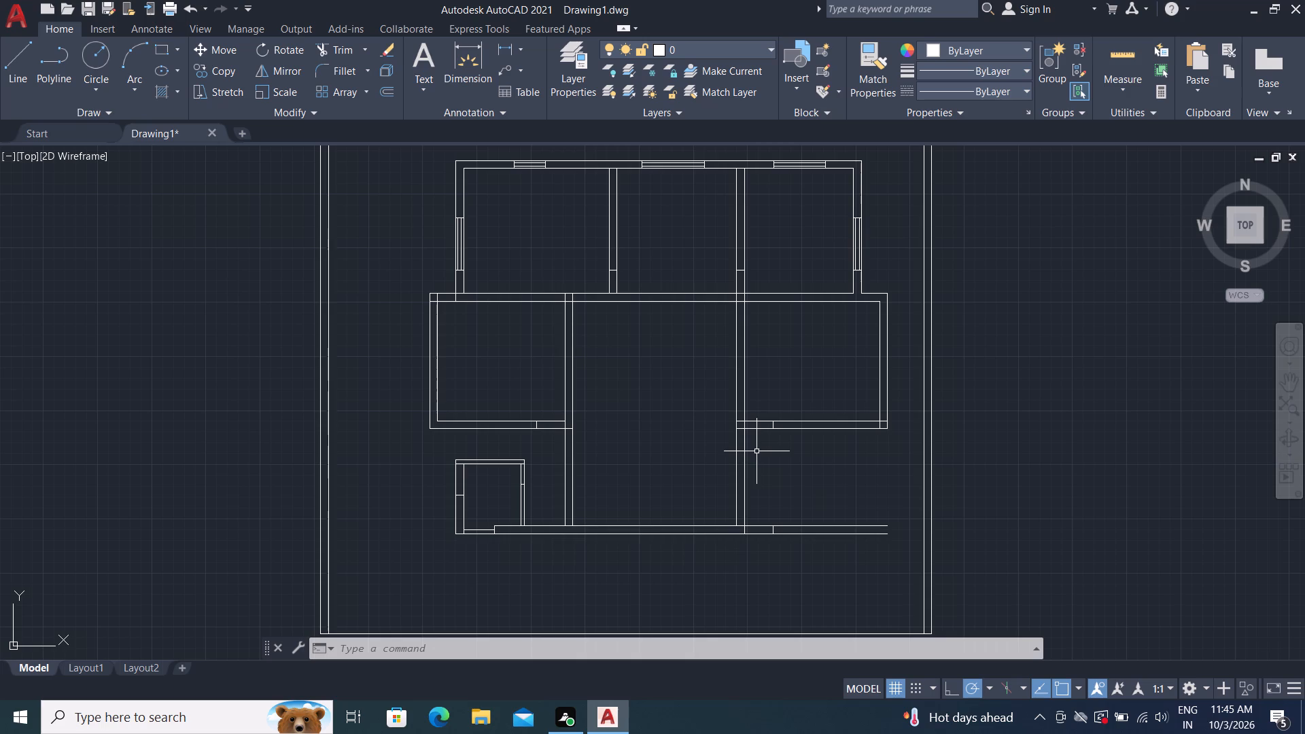
middle_drag(661, 324, 658, 389)
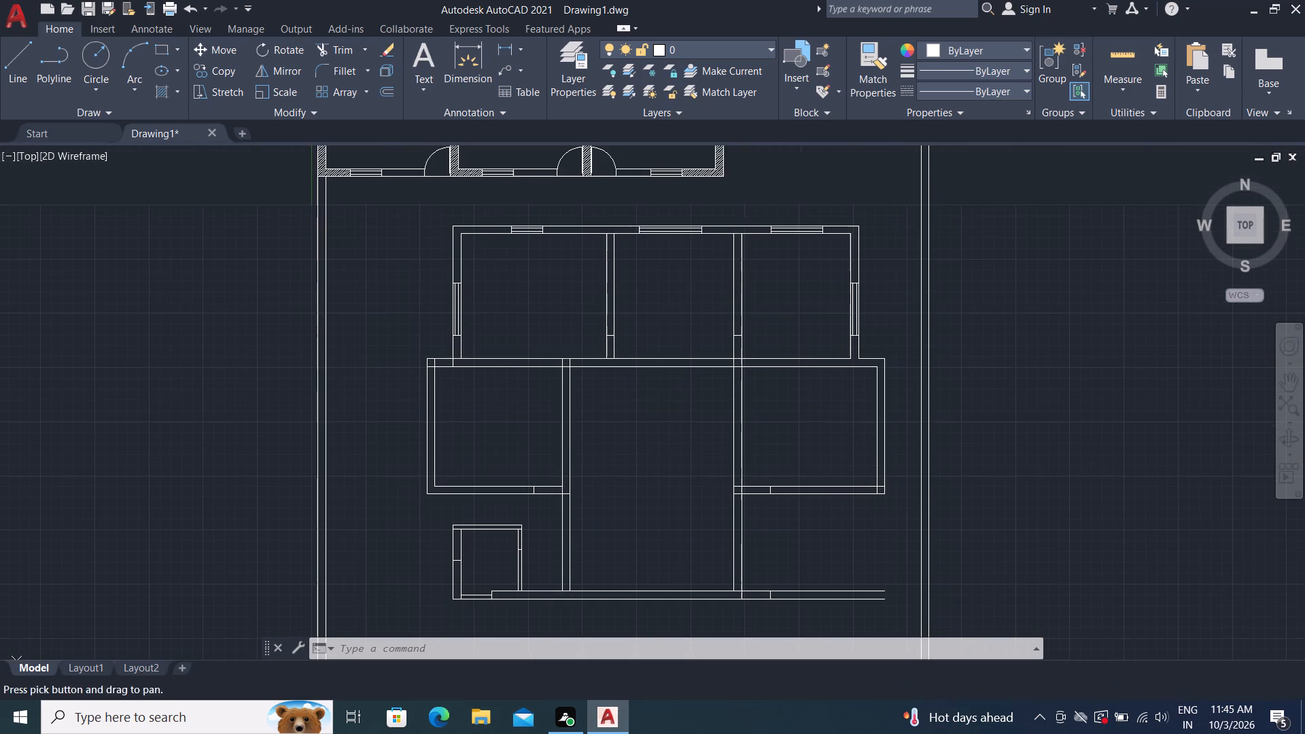
middle_drag(531, 204, 546, 271)
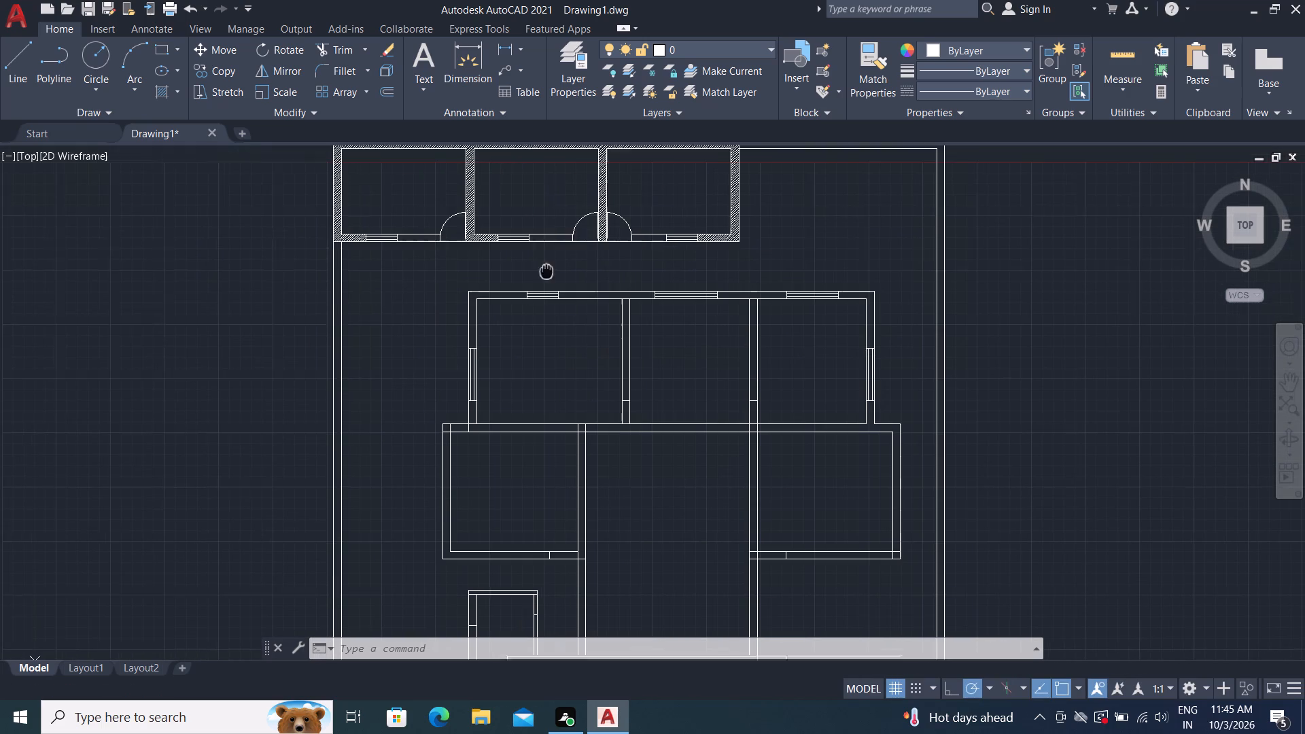
scroll(546, 234, up, 2)
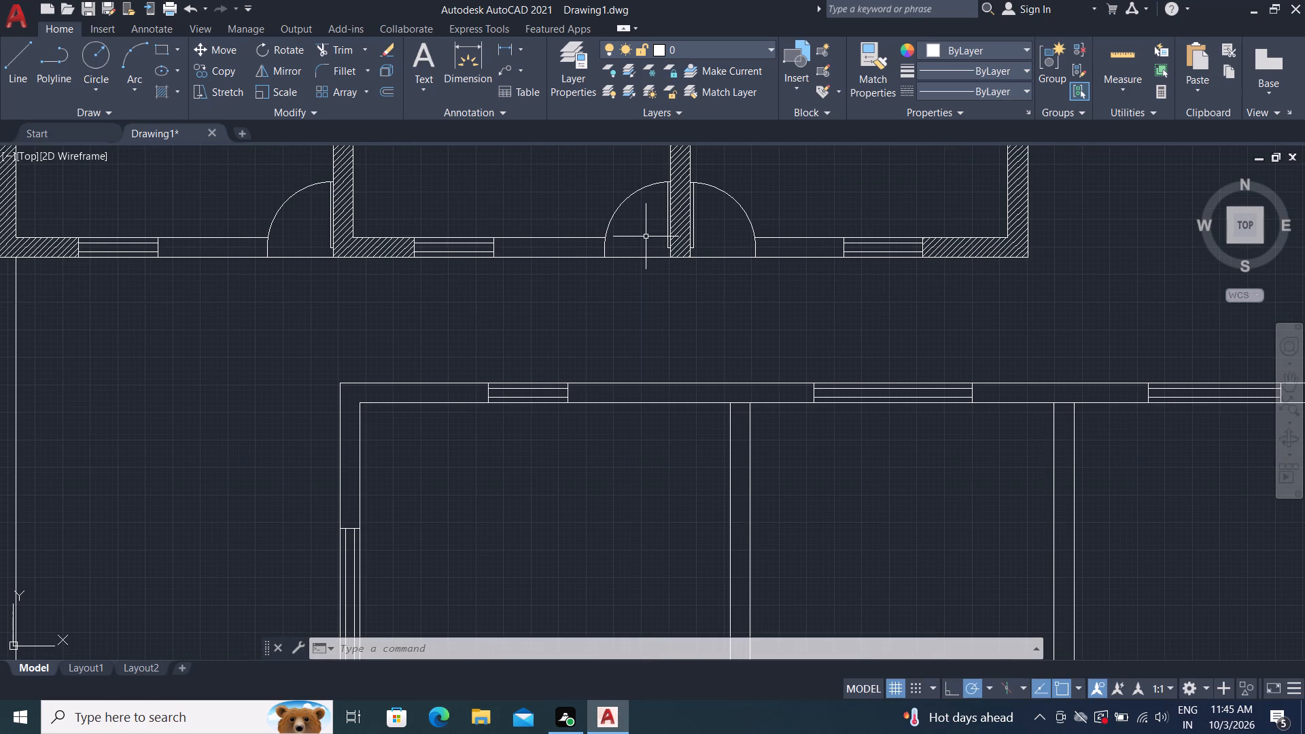
text(CON)
key(Escape)
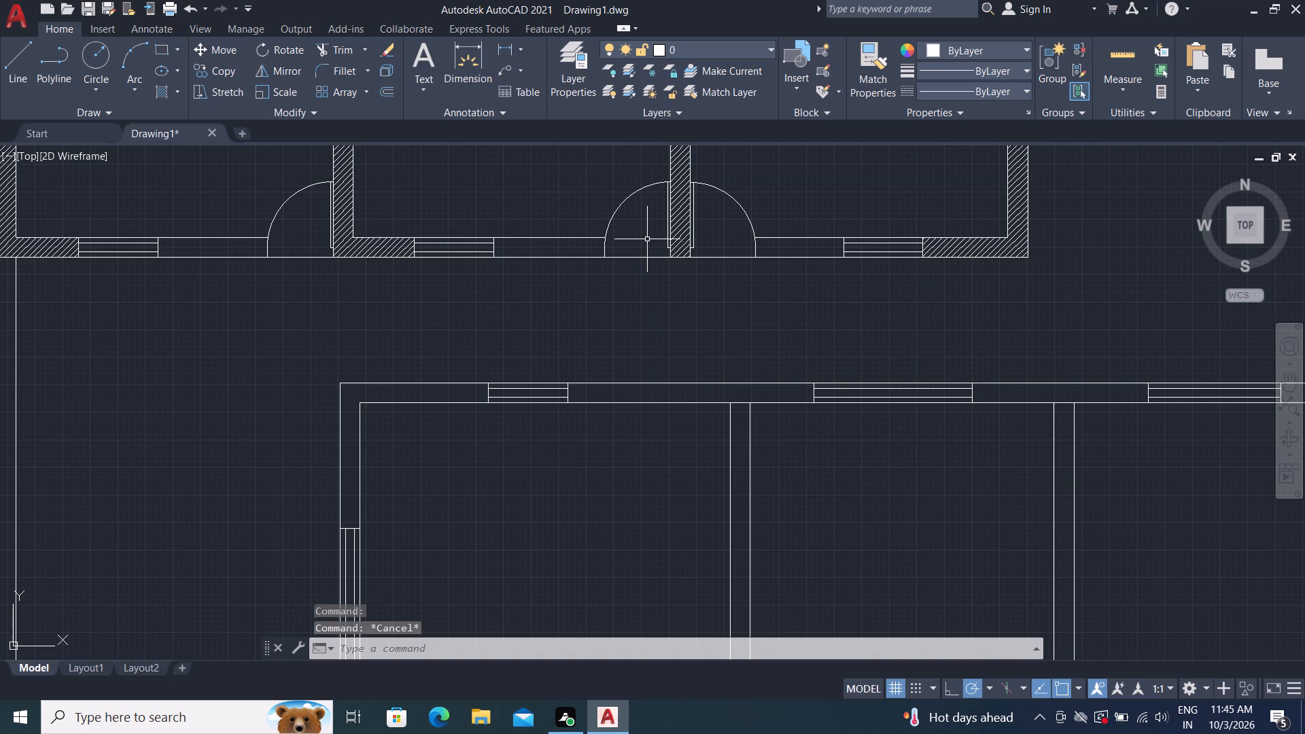
text(CO)
key(space)
click(612, 219)
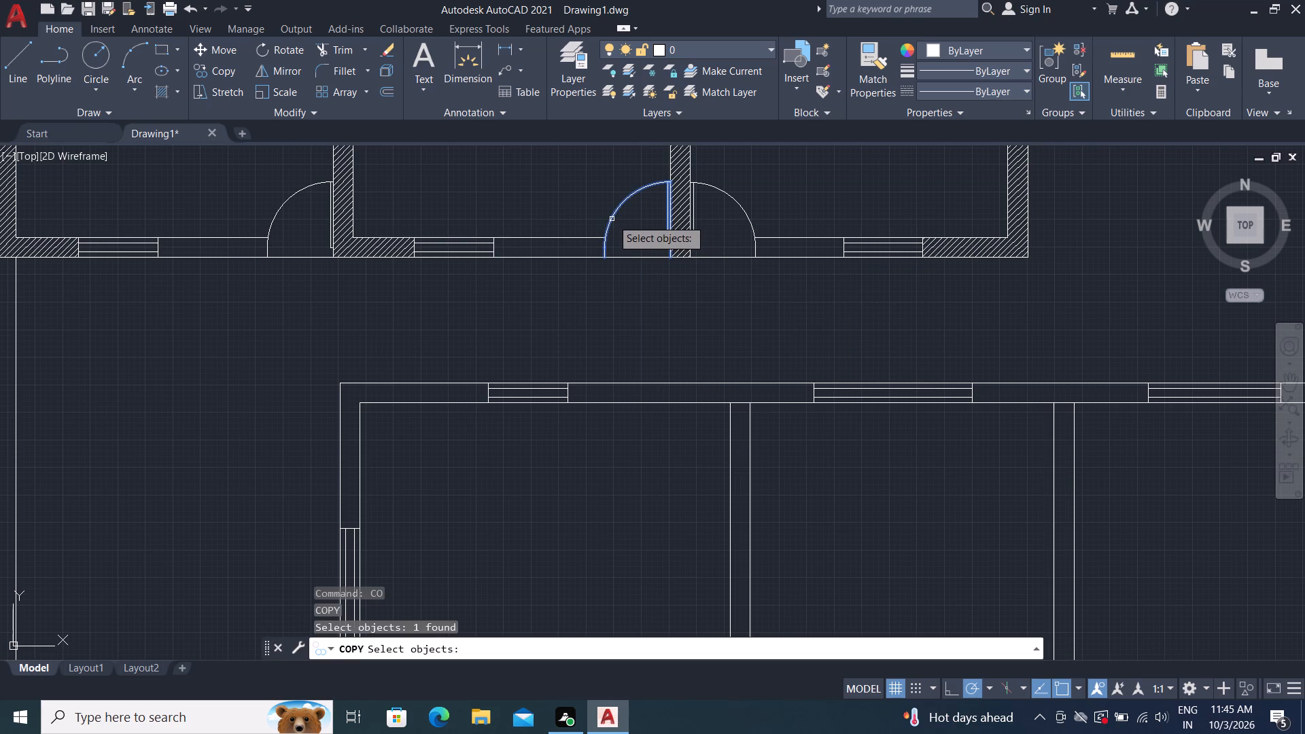
right_click(616, 216)
click(616, 217)
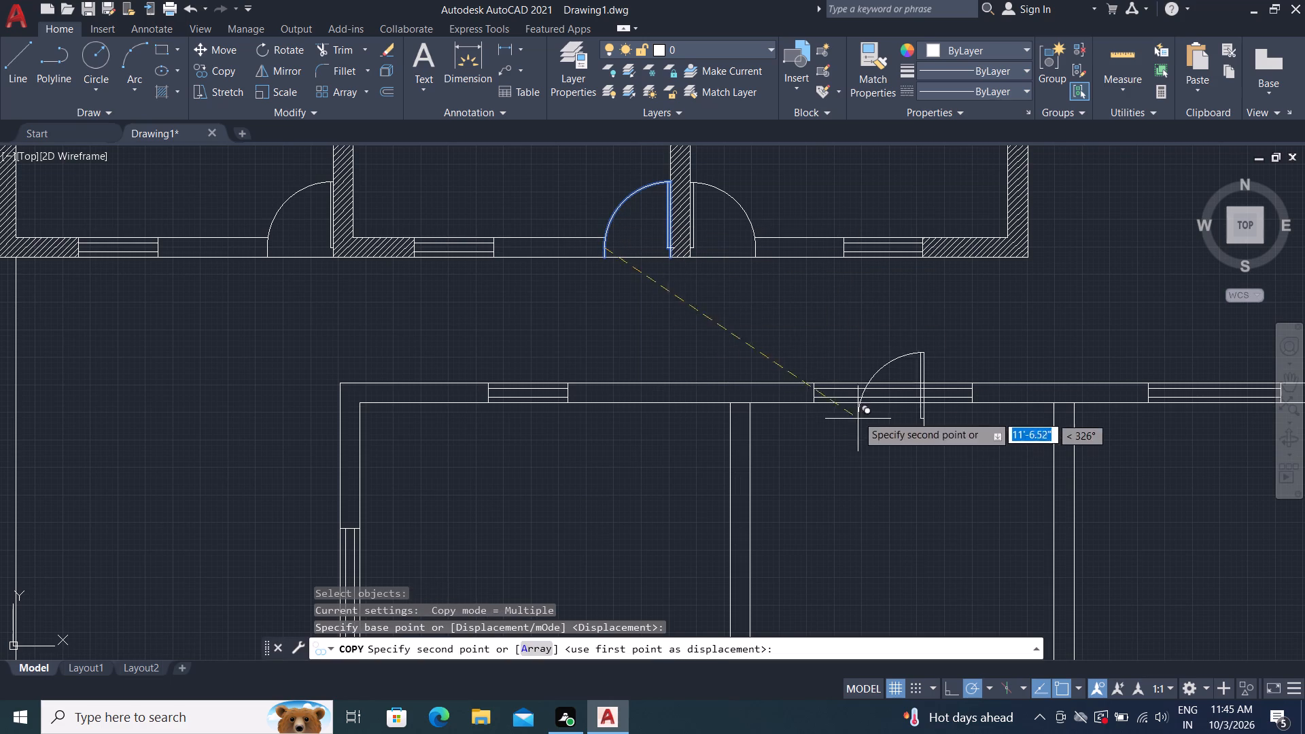
middle_drag(808, 349, 748, 361)
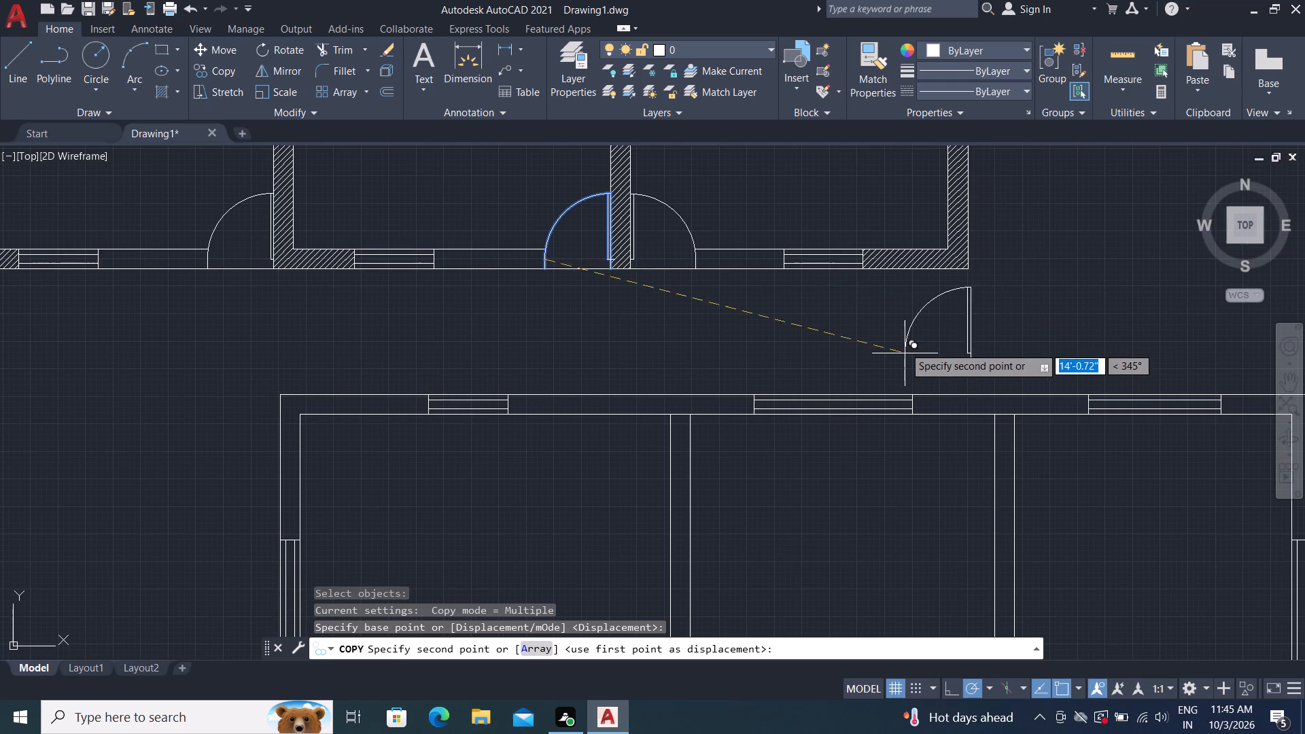
scroll(903, 338, down, 3)
middle_drag(1049, 313, 878, 331)
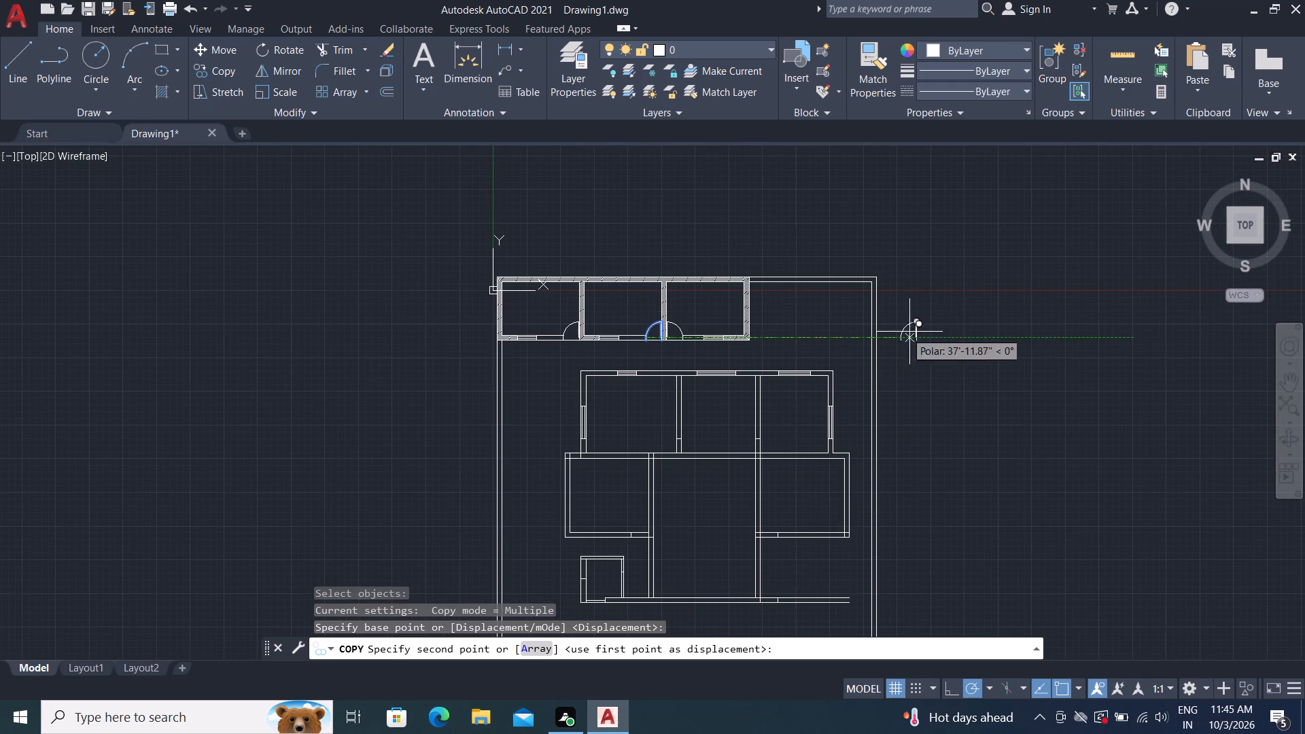
click(981, 331)
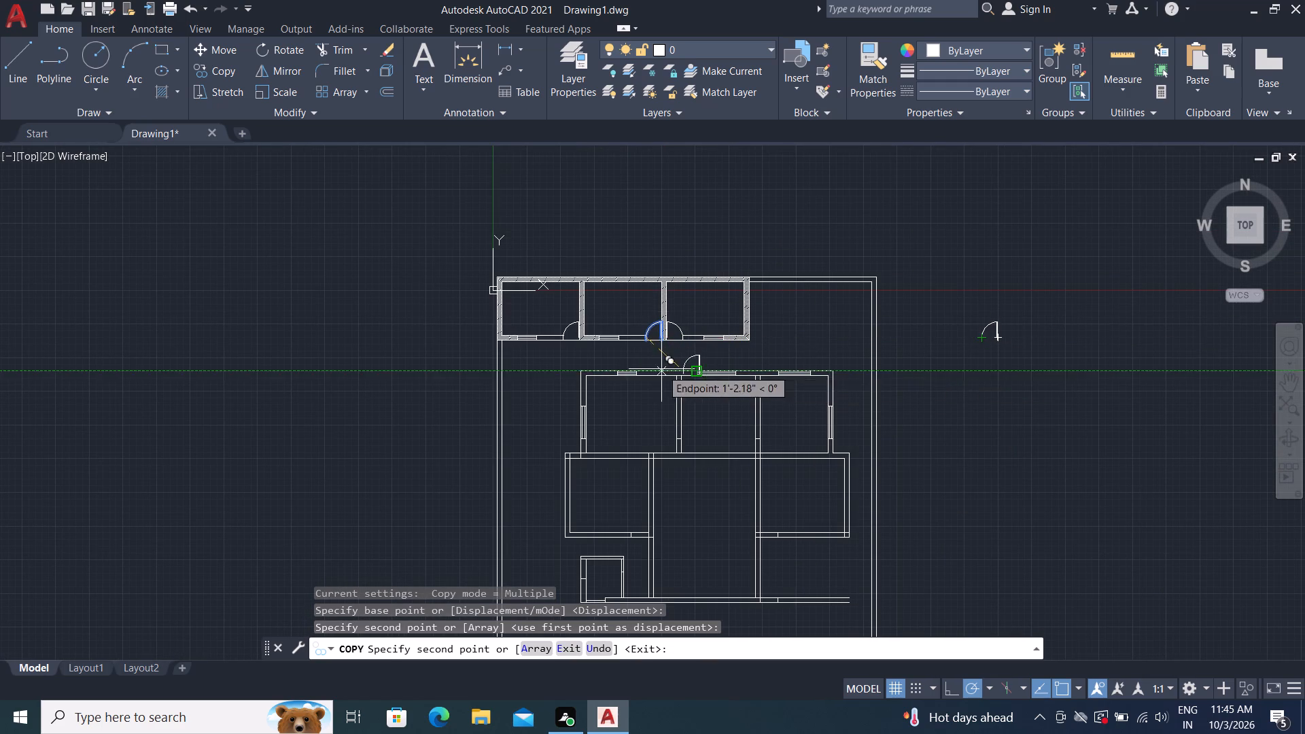
scroll(659, 369, up, 3)
key(space)
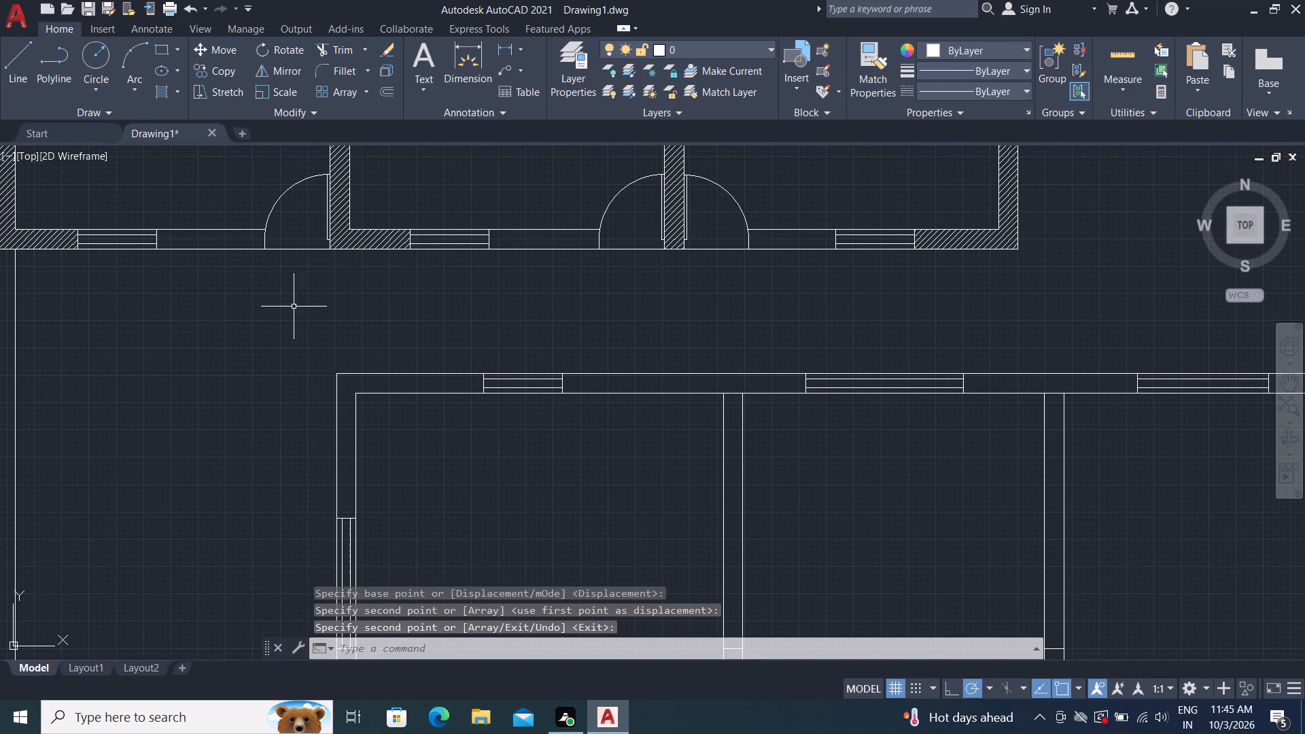
Copy the mirrored door at the second partition's right side in the hatched plan, placing it just right of the loose door copy.
key(space)
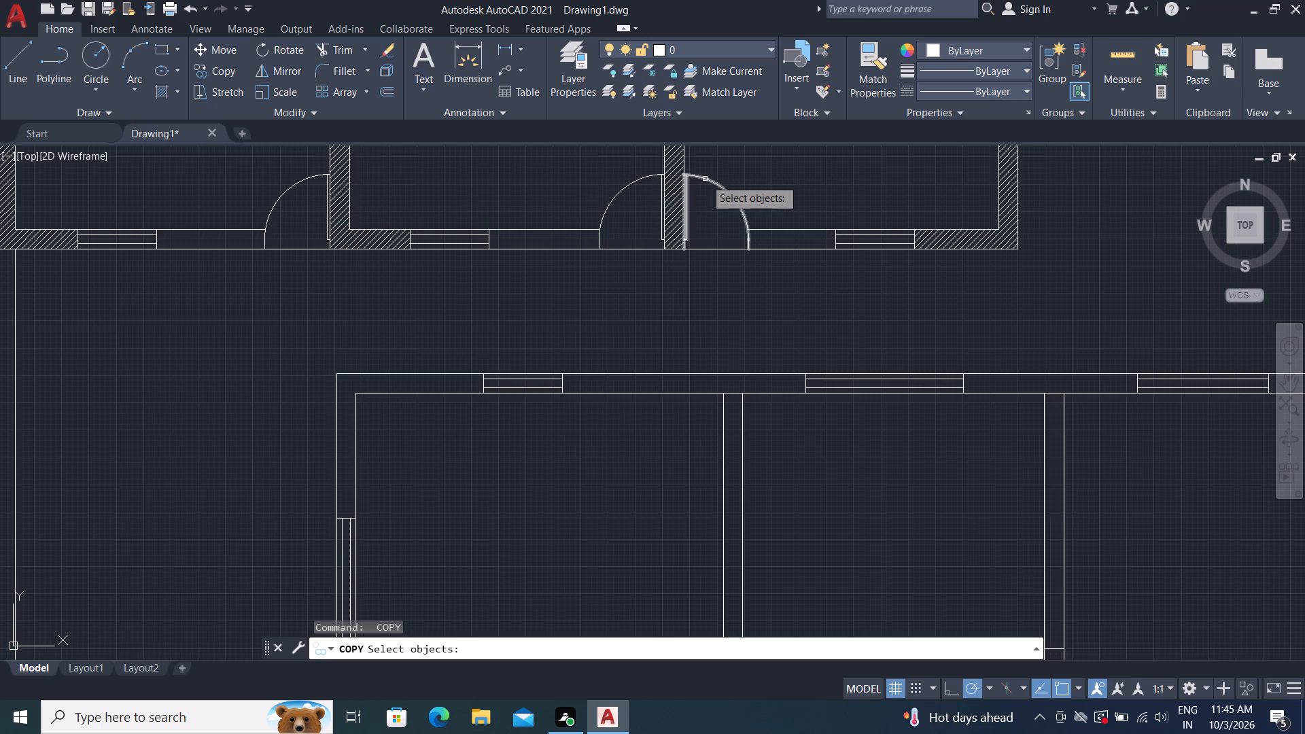
click(705, 179)
scroll(706, 179, up, 1)
right_click(706, 179)
click(706, 179)
scroll(801, 220, down, 2)
middle_drag(804, 220, 753, 229)
scroll(721, 273, down, 4)
middle_drag(763, 278, 680, 293)
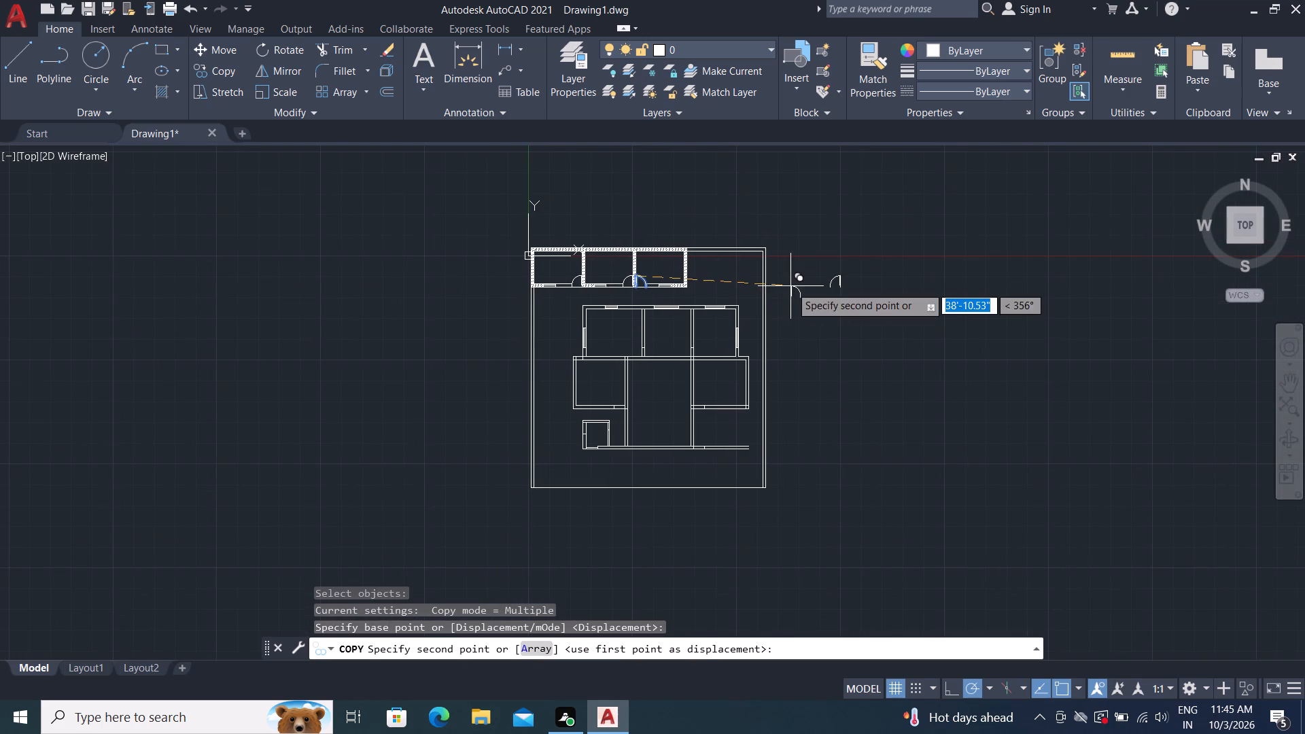
scroll(855, 298, up, 5)
middle_drag(852, 298, 852, 480)
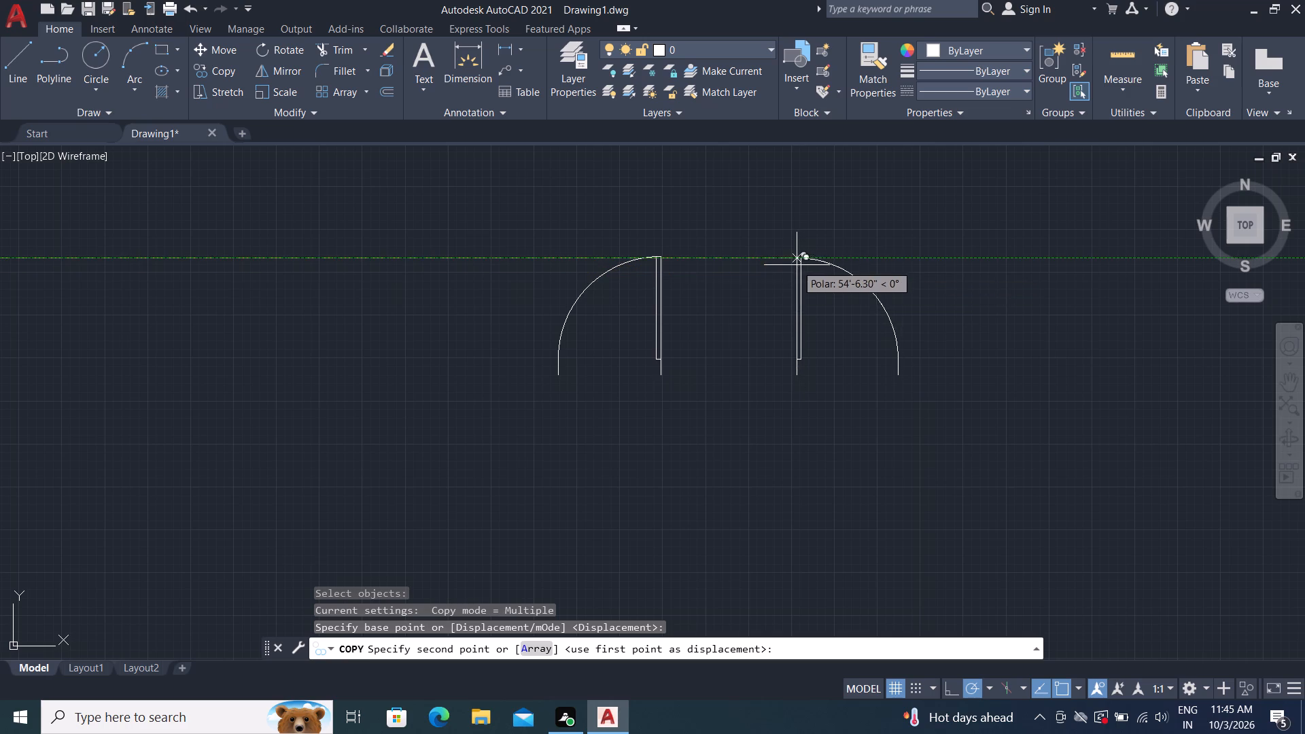
click(794, 258)
key(Escape)
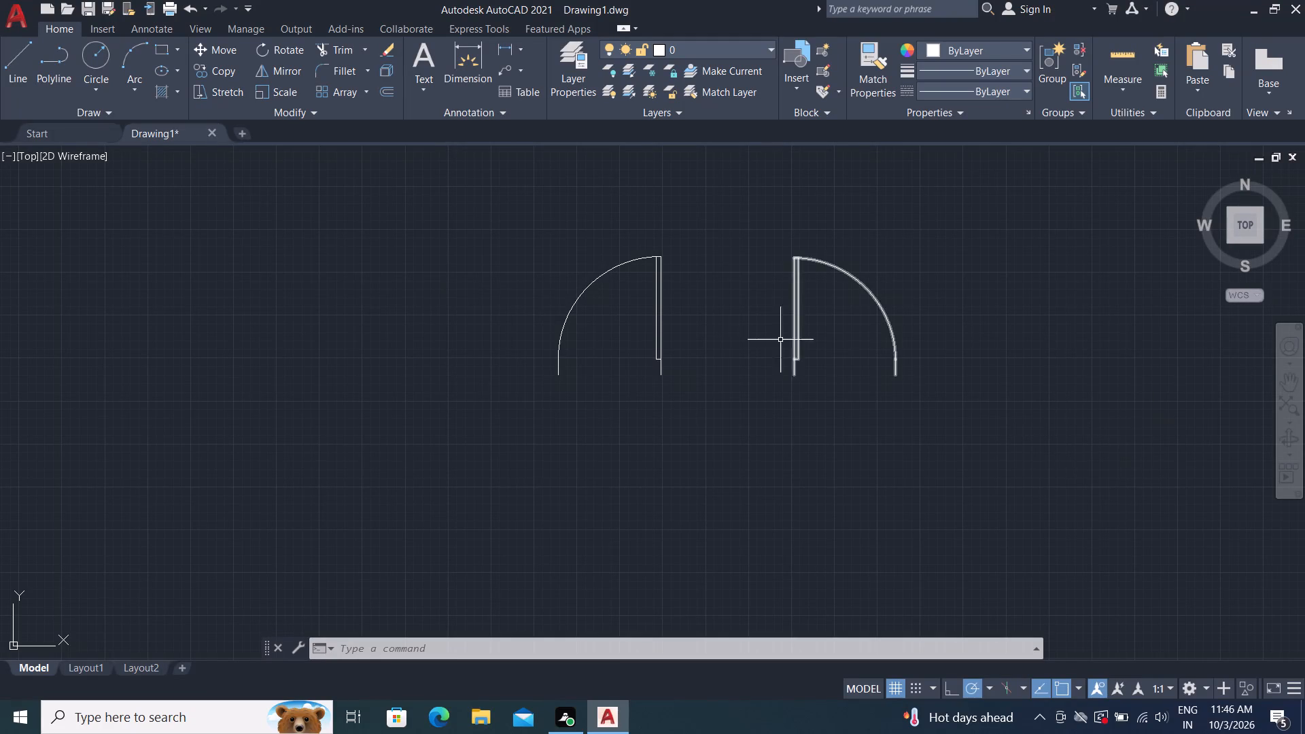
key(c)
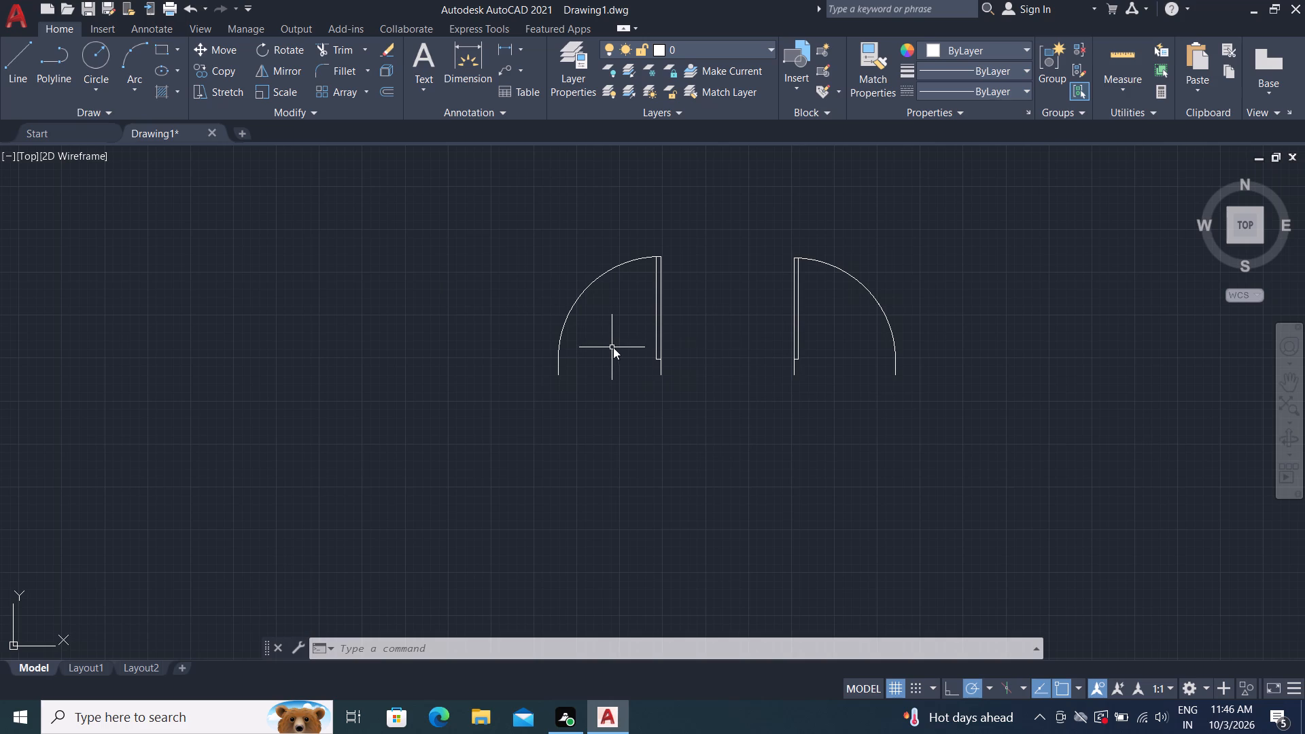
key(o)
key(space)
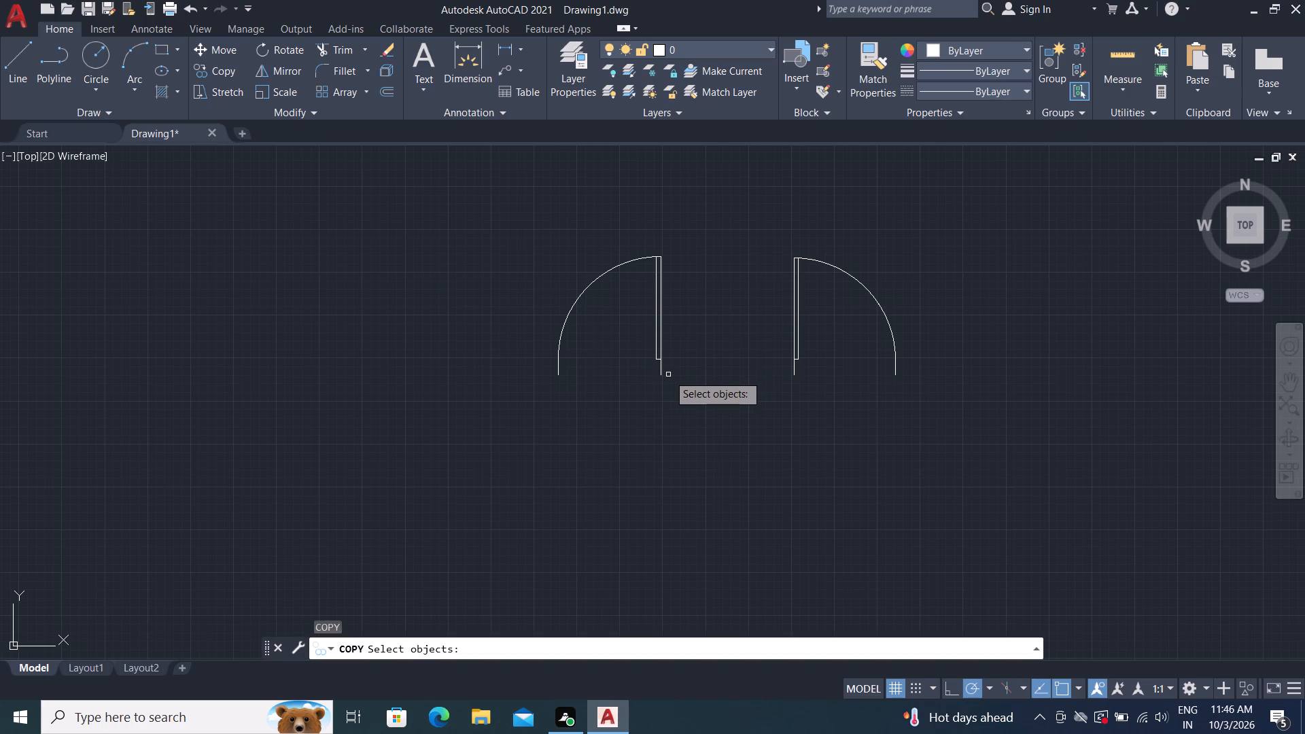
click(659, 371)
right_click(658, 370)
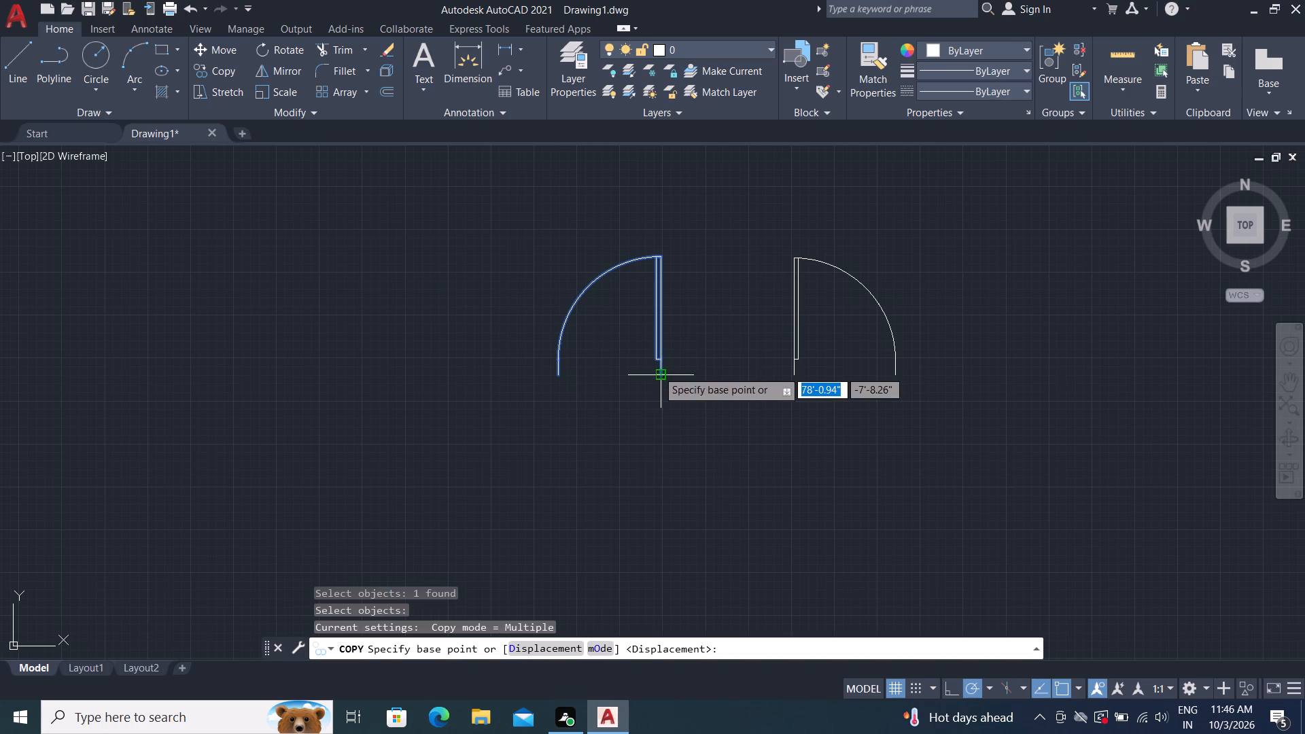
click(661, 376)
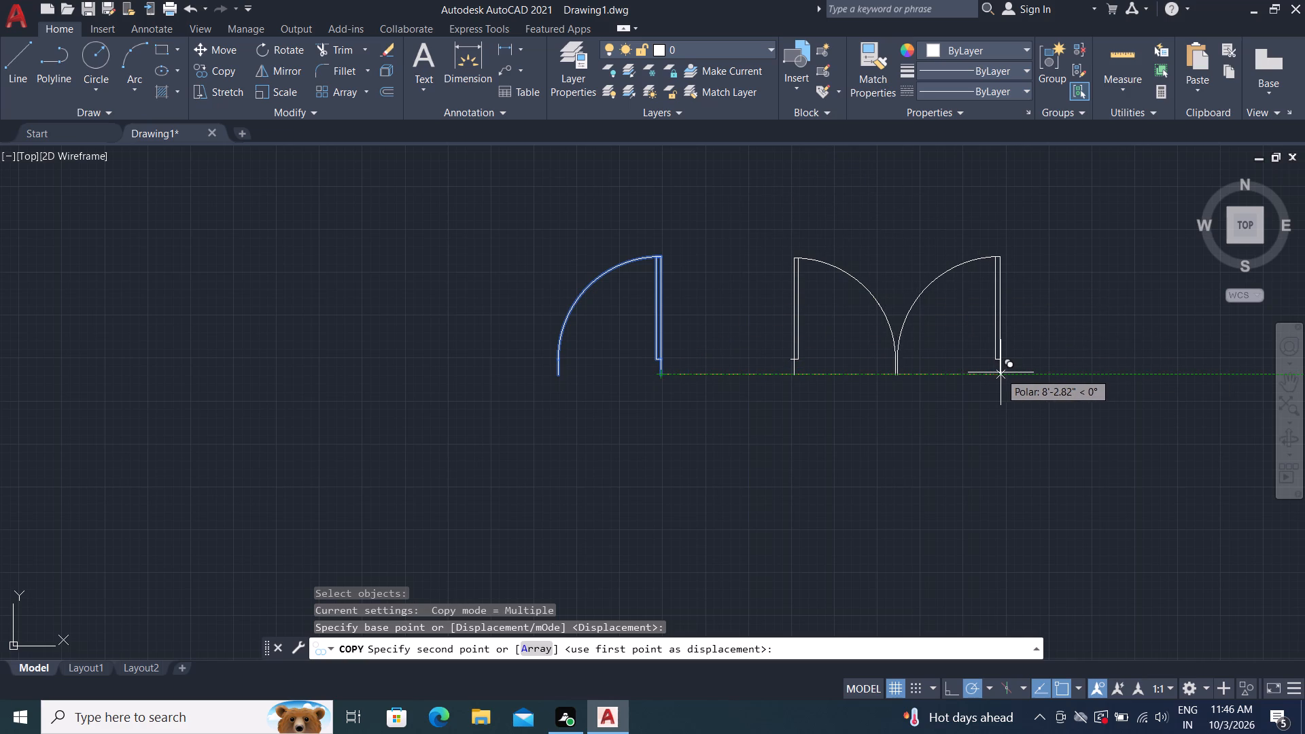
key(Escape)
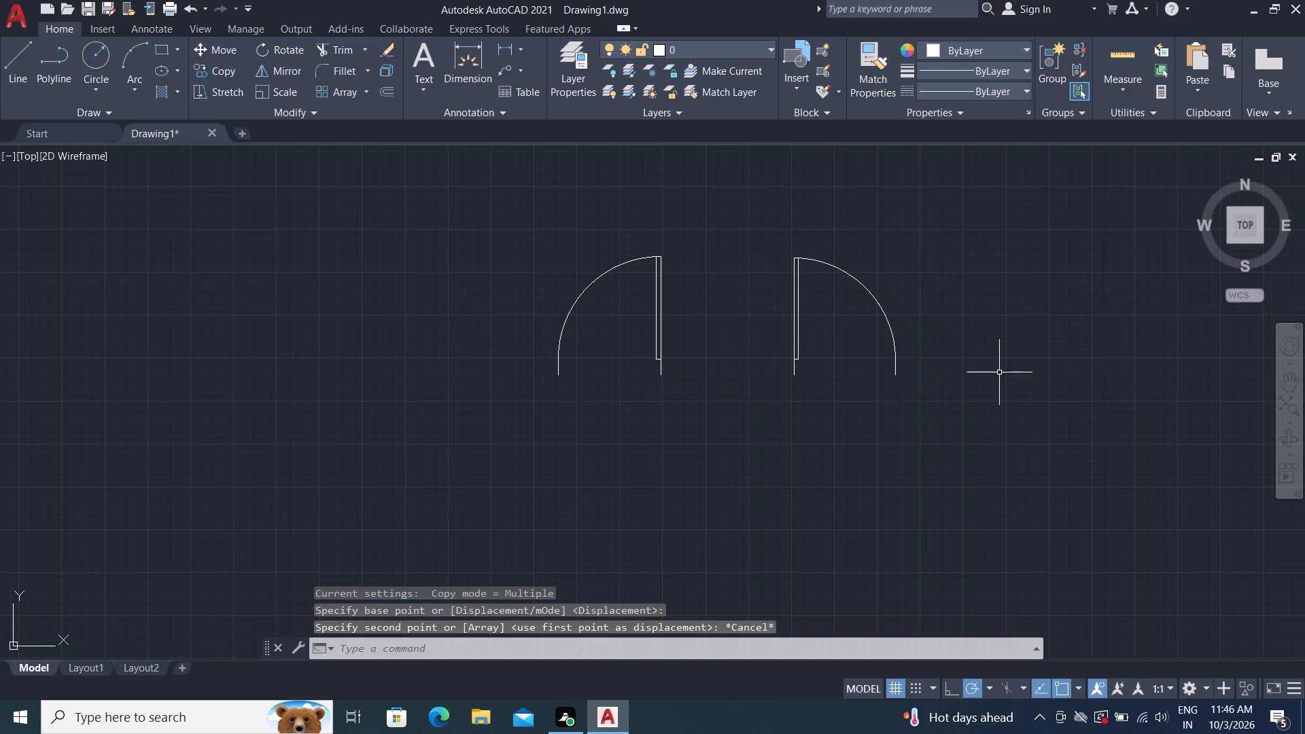
Copy the loose left door by its lower-left endpoint onto the mirrored door's lower-right endpoint to form a double door.
key(space)
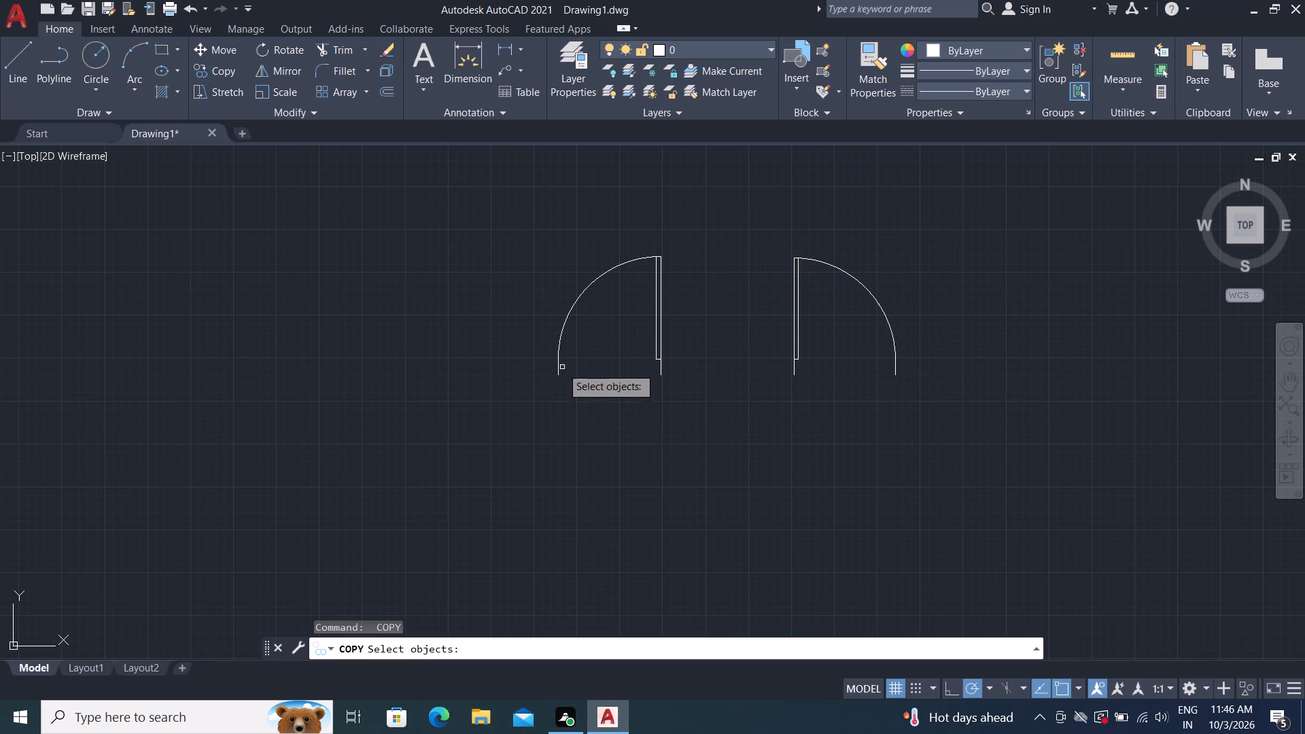
click(559, 366)
right_click(554, 365)
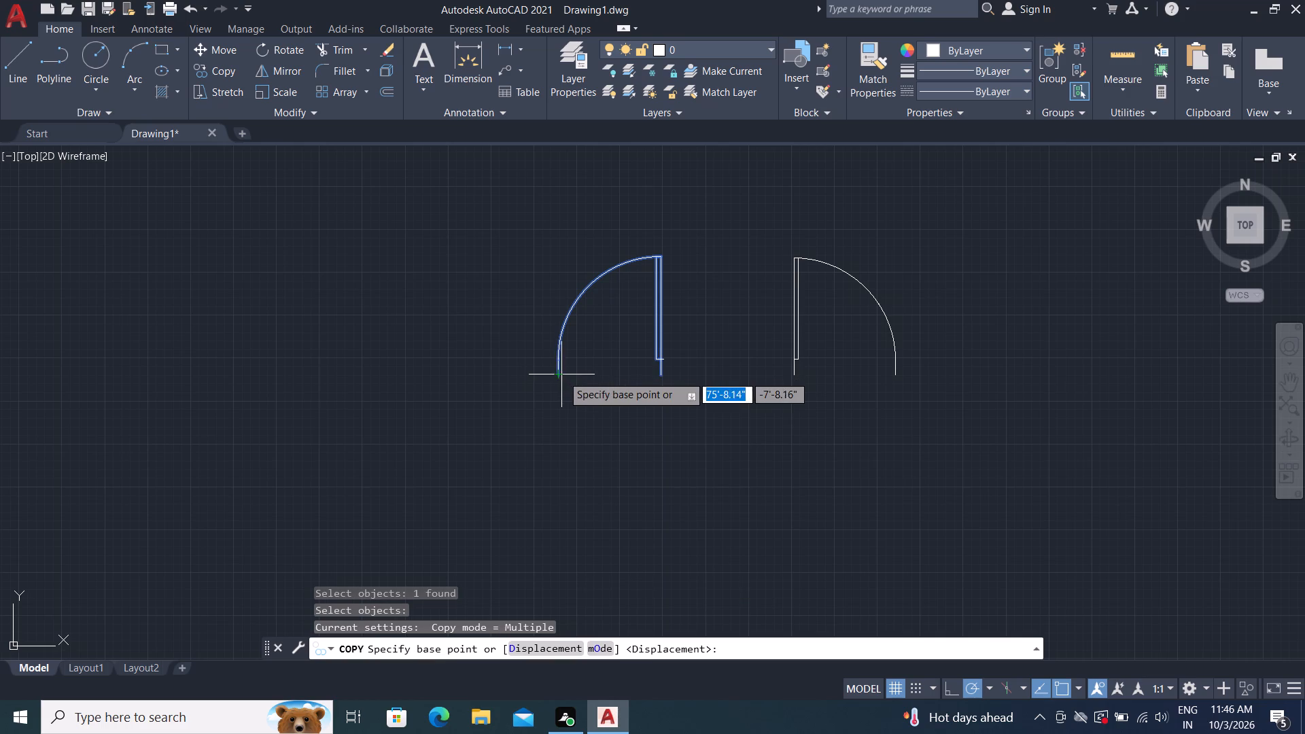
click(562, 376)
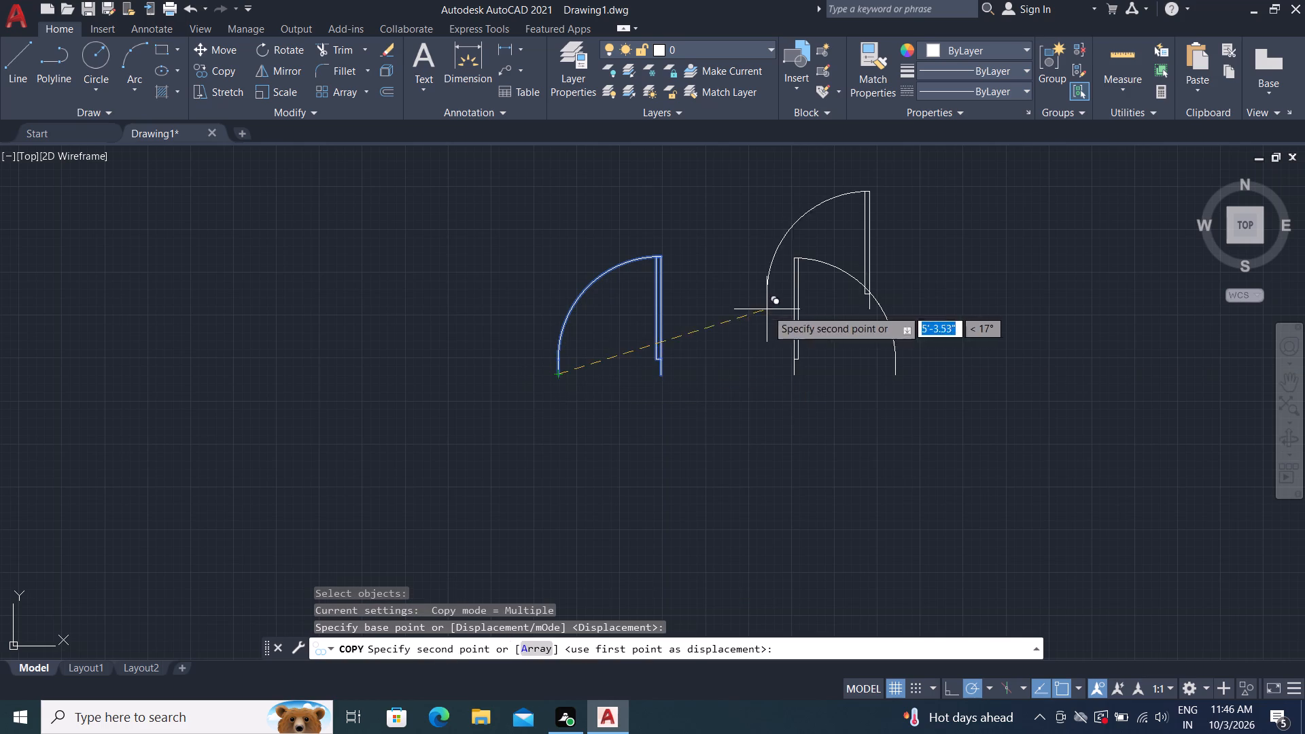
click(896, 374)
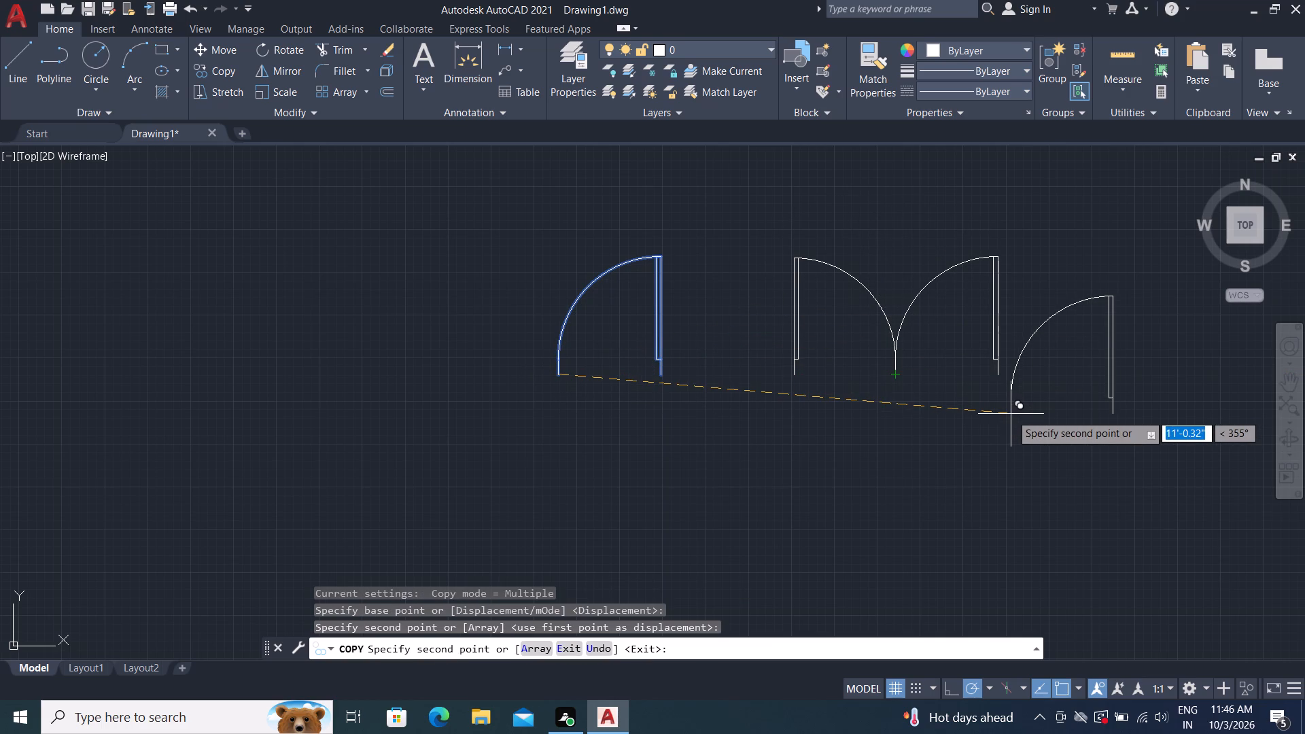
key(Escape)
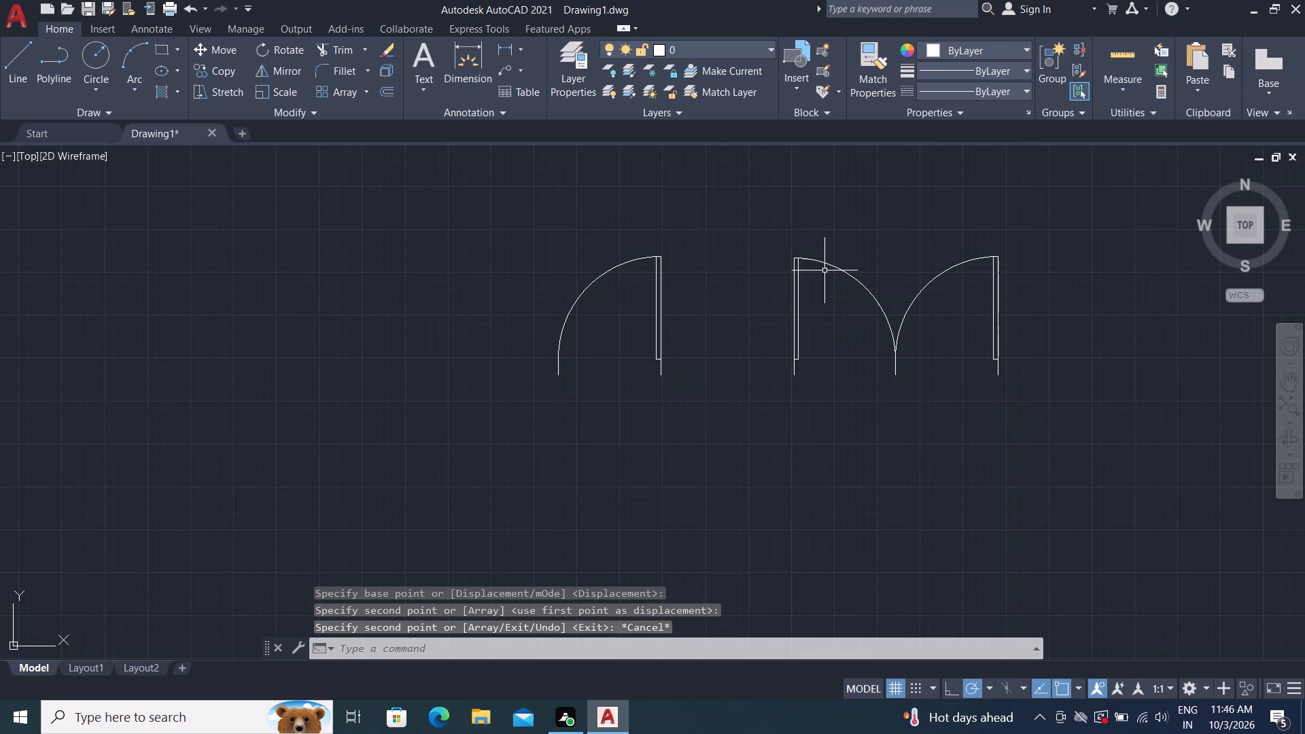
Scale both leaves of the double door down together, using their lower meeting point as the base point.
click(708, 194)
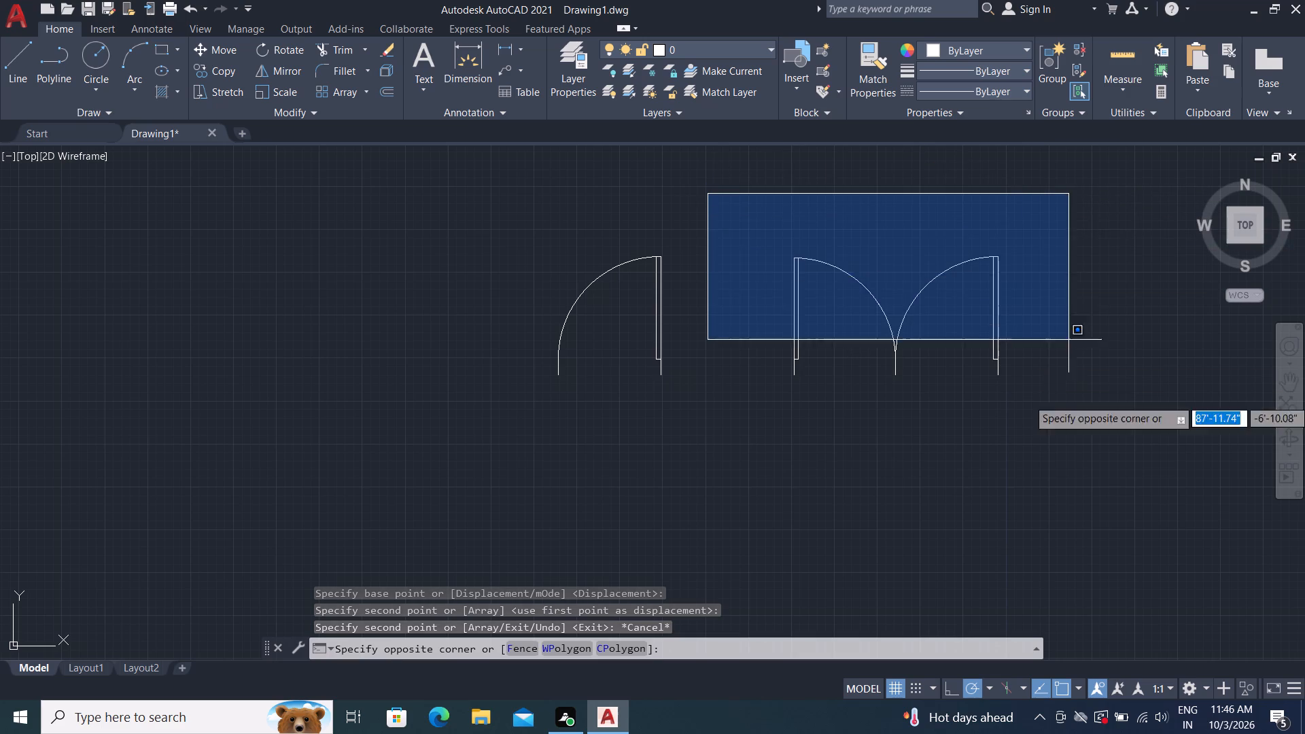
click(1101, 439)
text(SC)
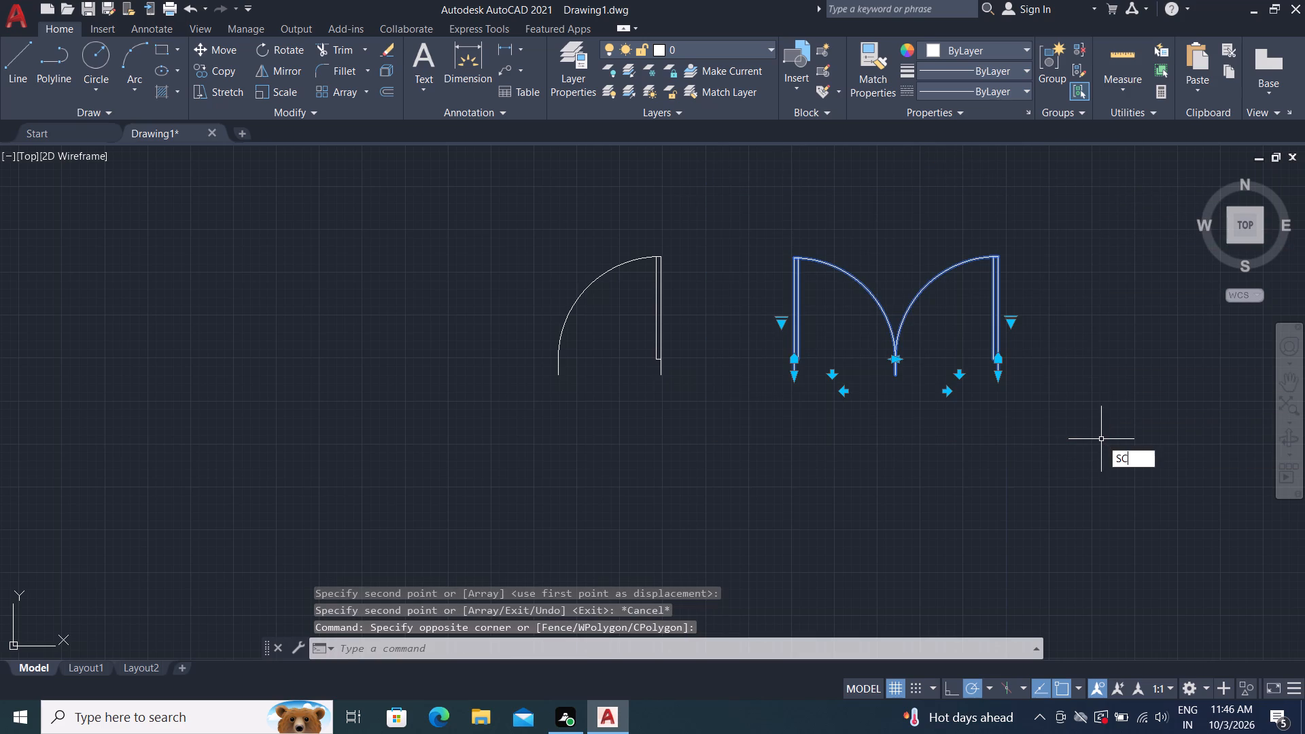
key(space)
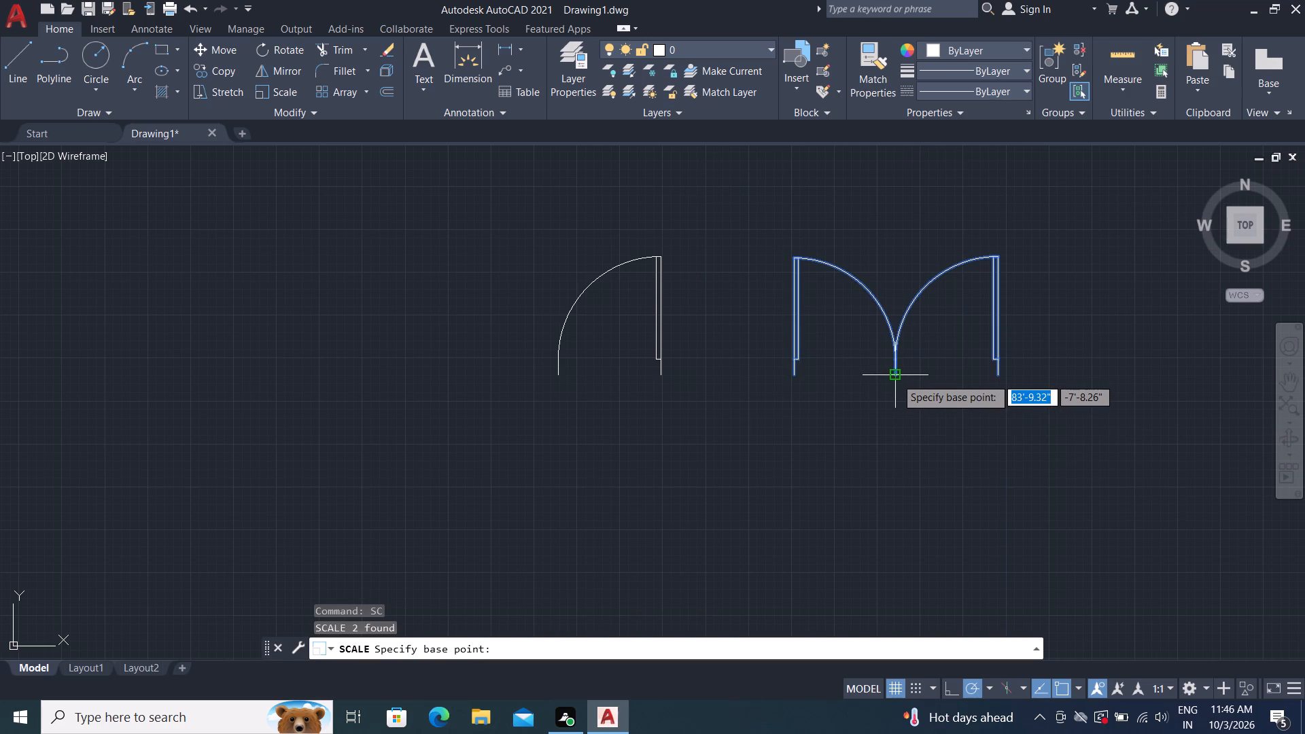
click(896, 378)
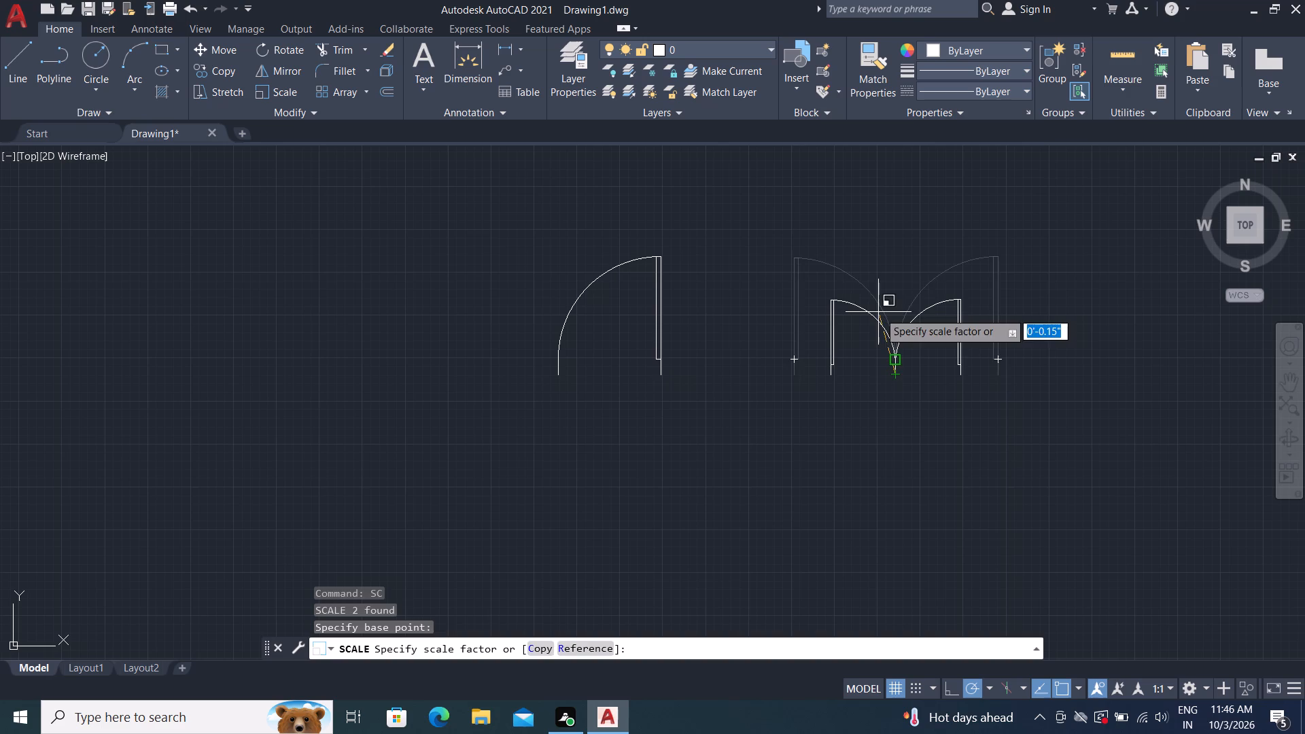
click(879, 312)
Scale both leaves of the double door up together from their lower meeting point, leaving them slightly smaller than the single door.
scroll(896, 362, up, 5)
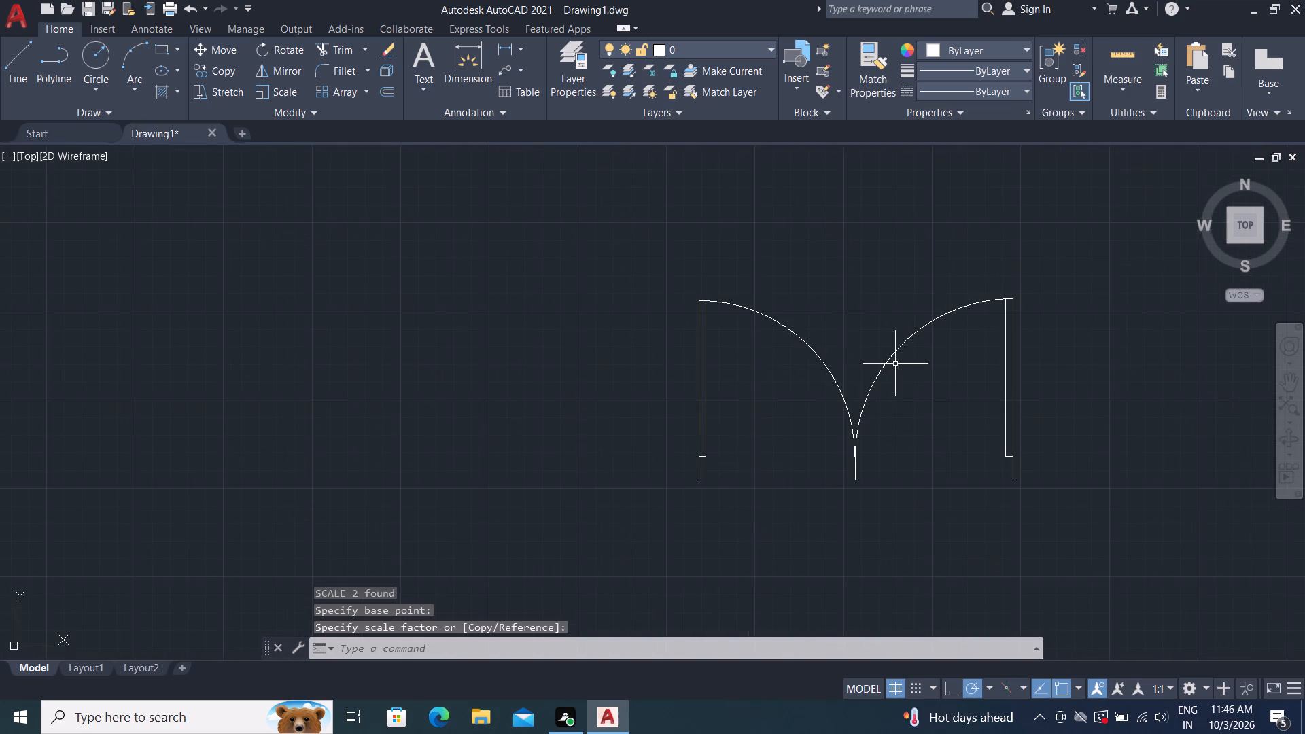
middle_drag(901, 418, 828, 381)
scroll(822, 359, down, 3)
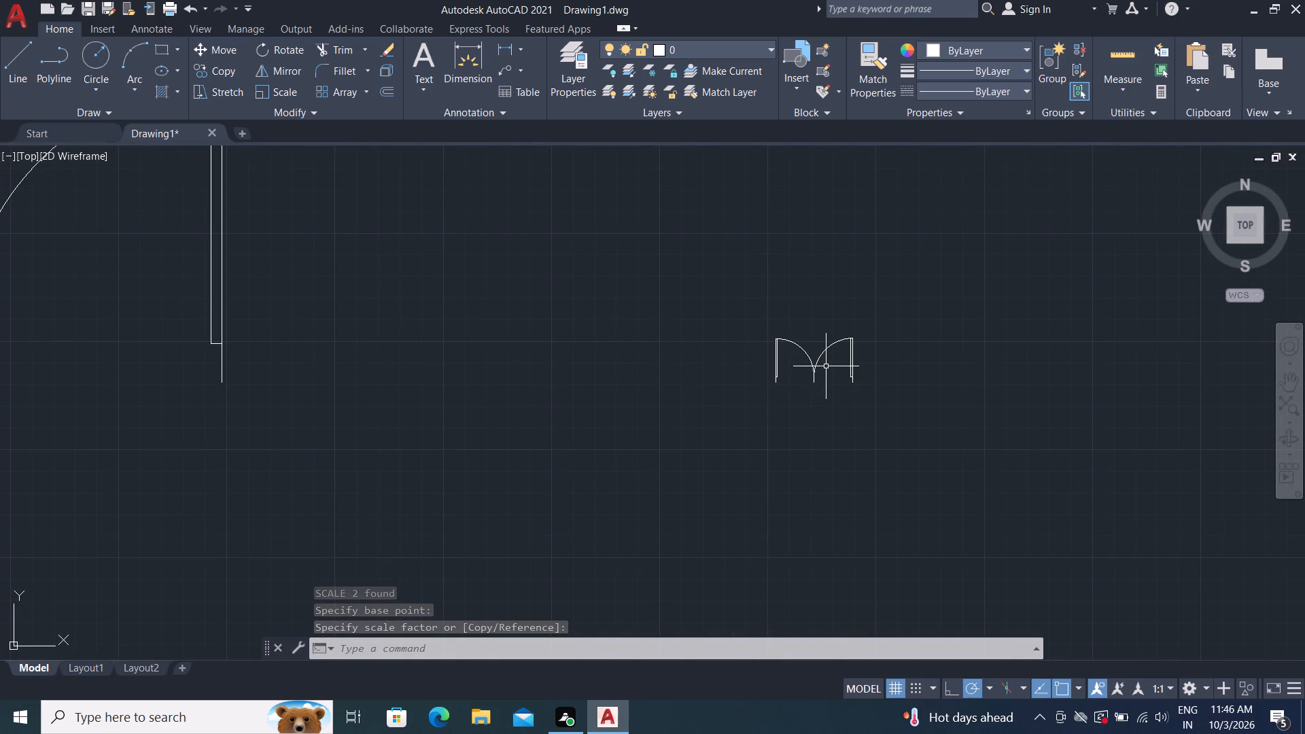
key(space)
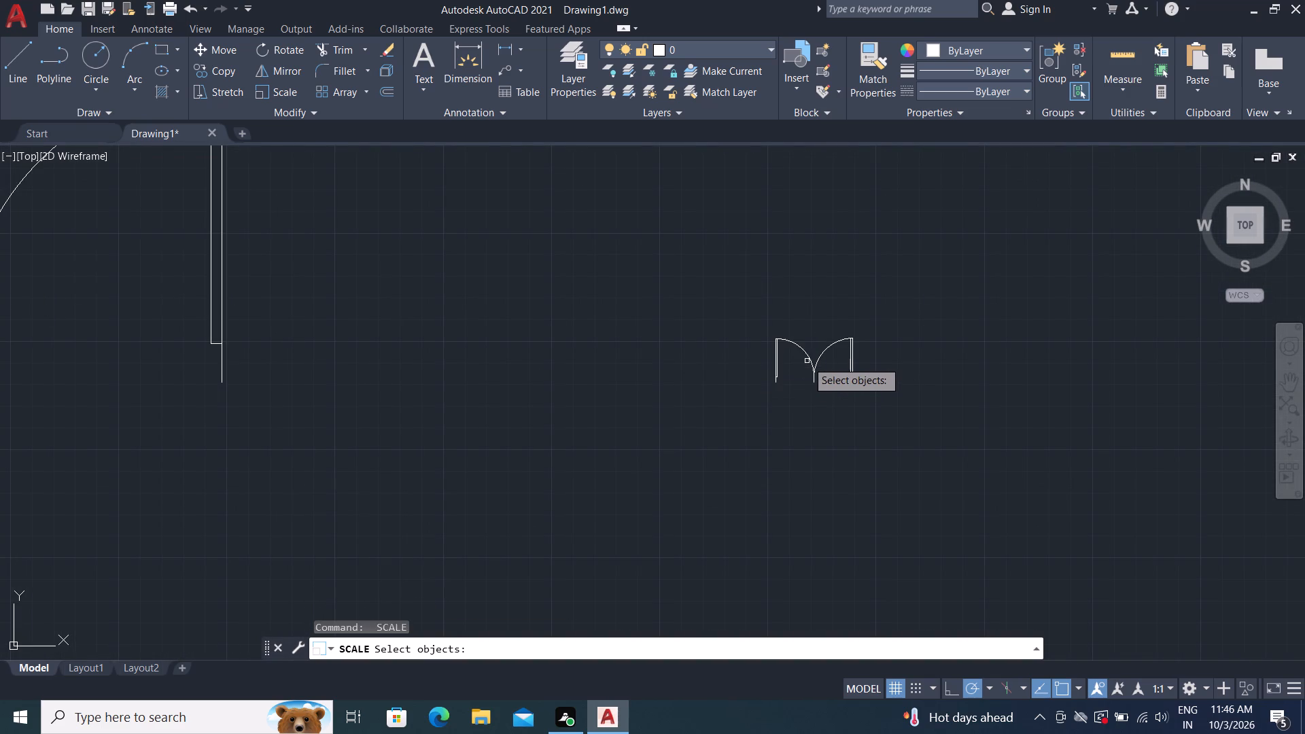
click(806, 361)
click(818, 360)
right_click(820, 360)
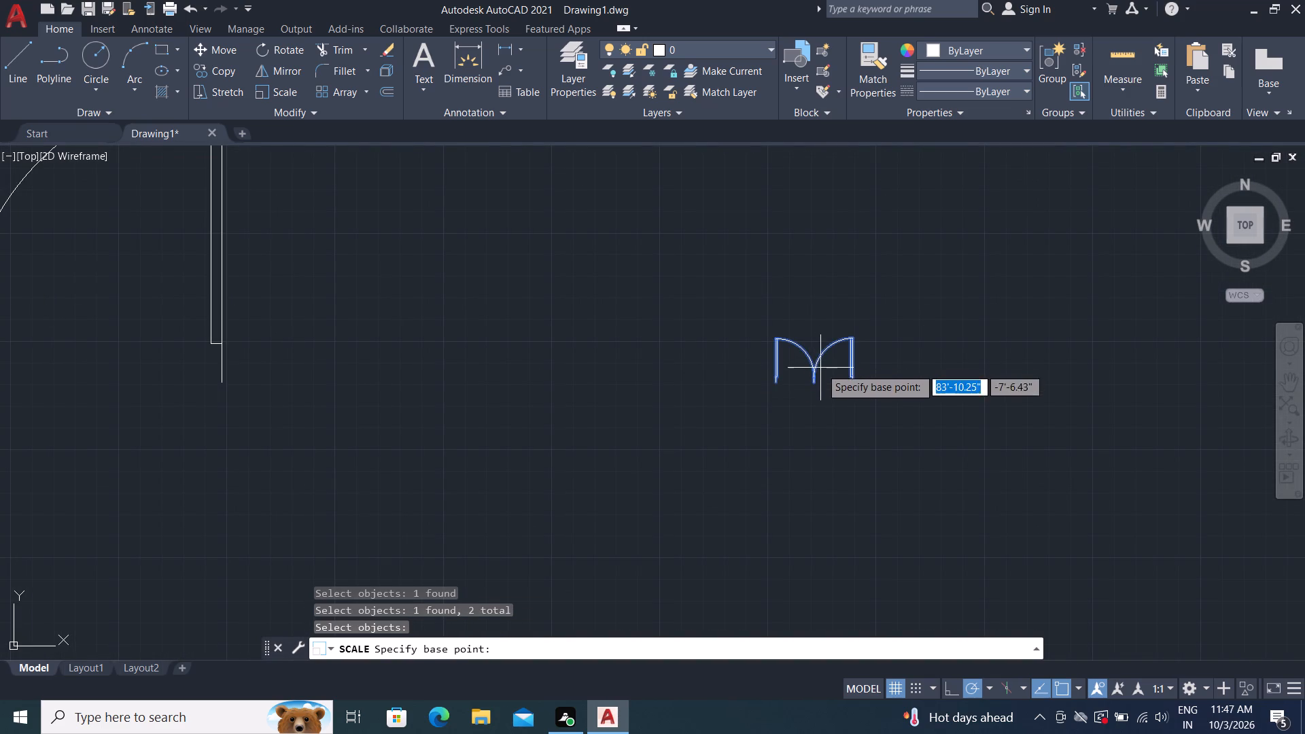
click(814, 386)
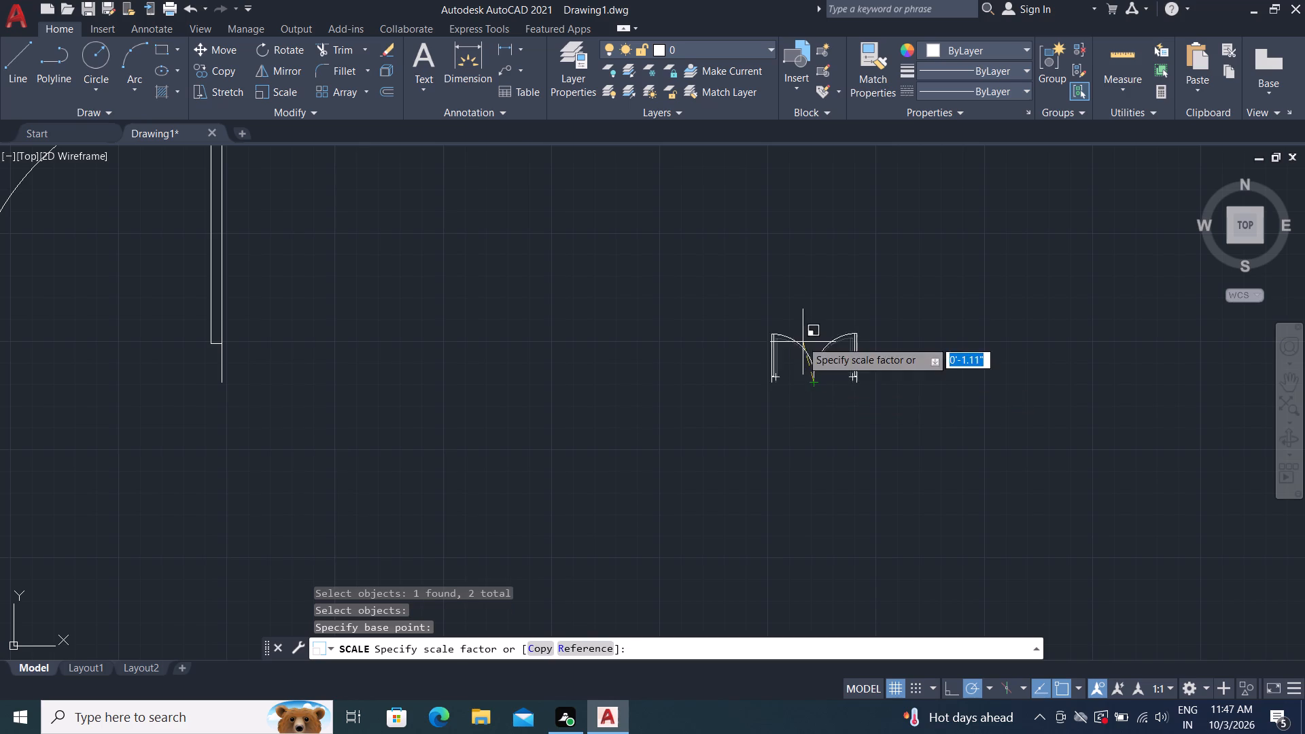
scroll(795, 307, down, 2)
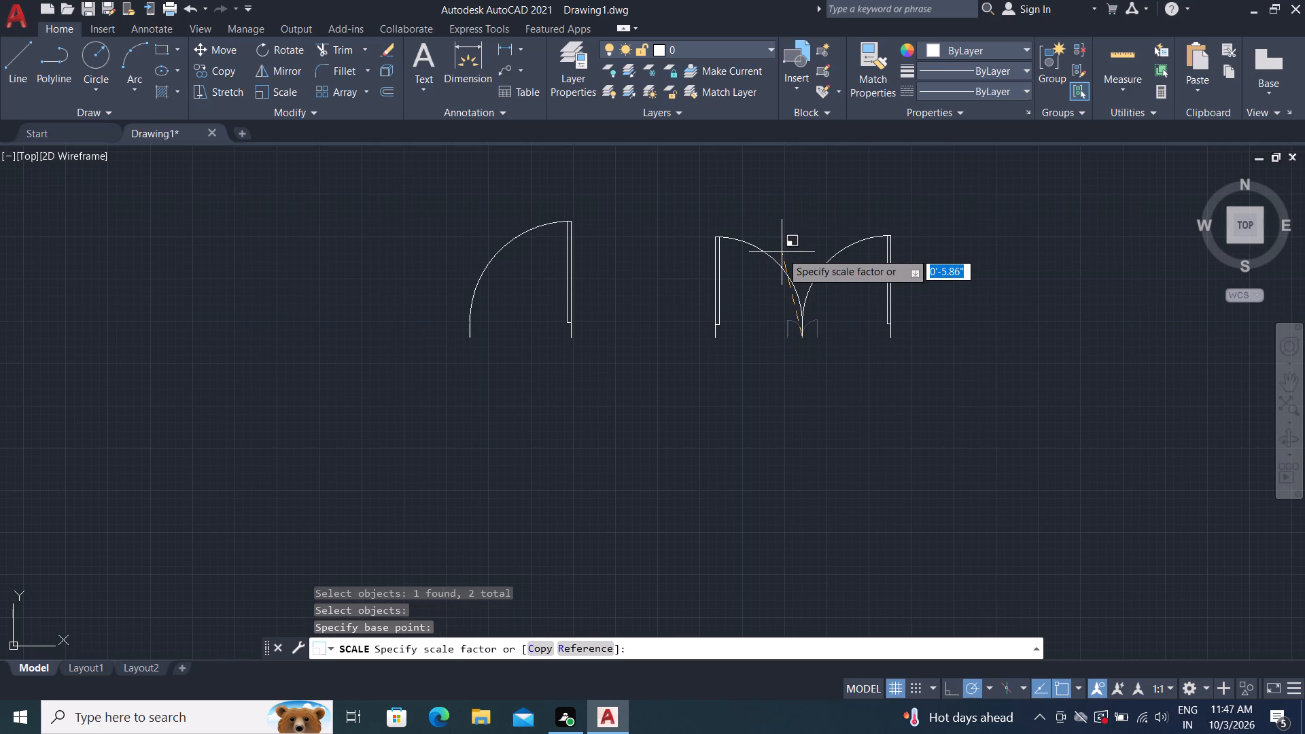
click(786, 260)
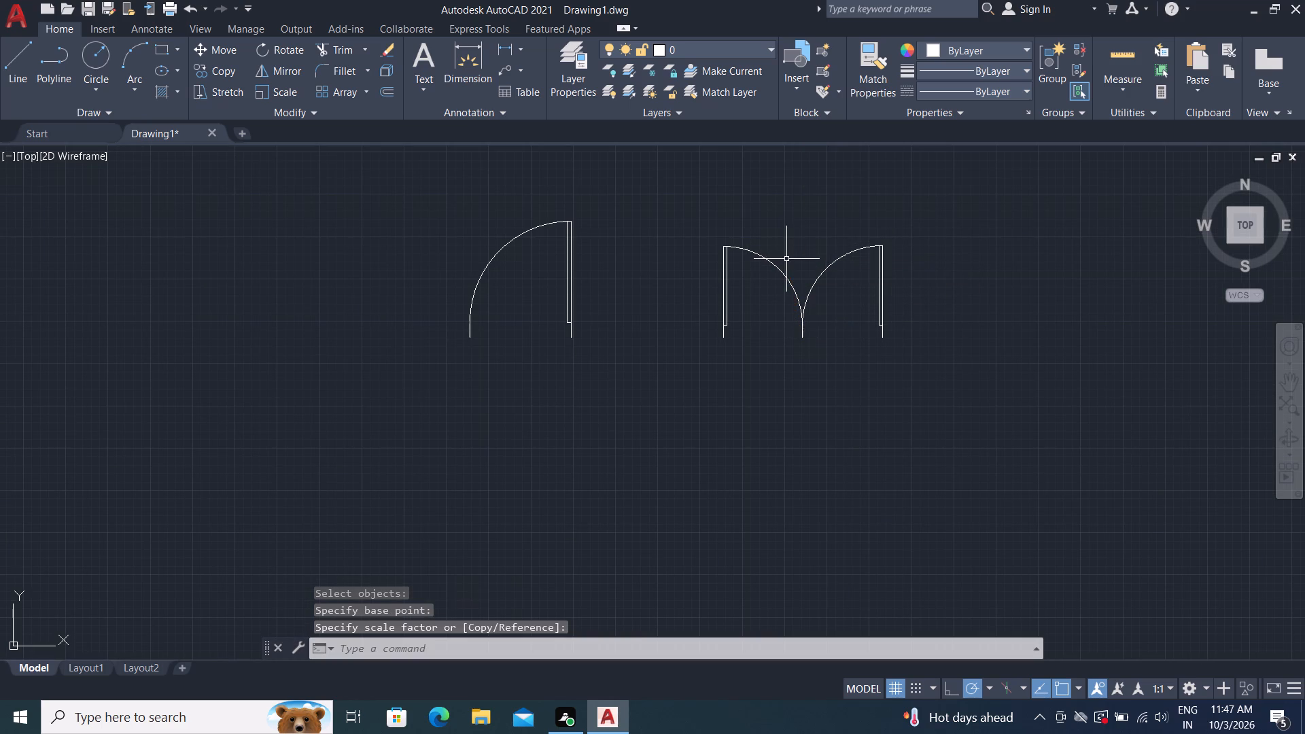
key(Escape)
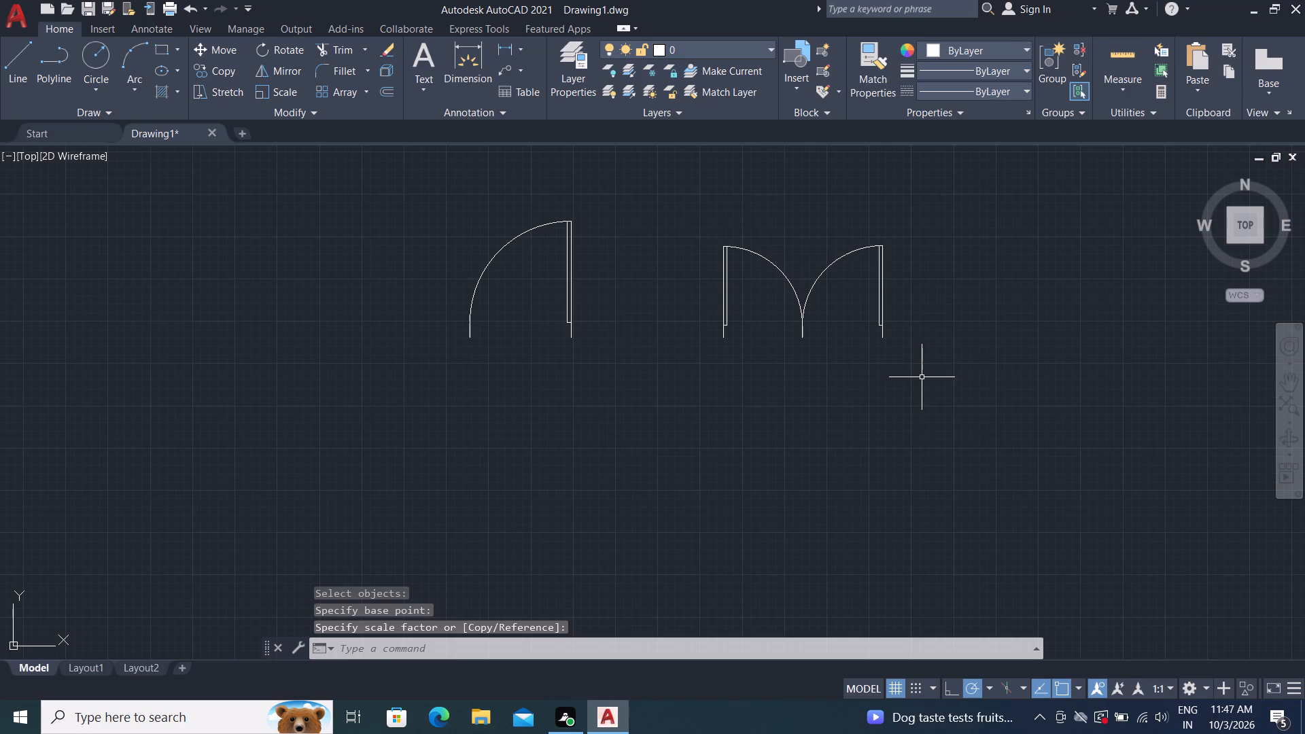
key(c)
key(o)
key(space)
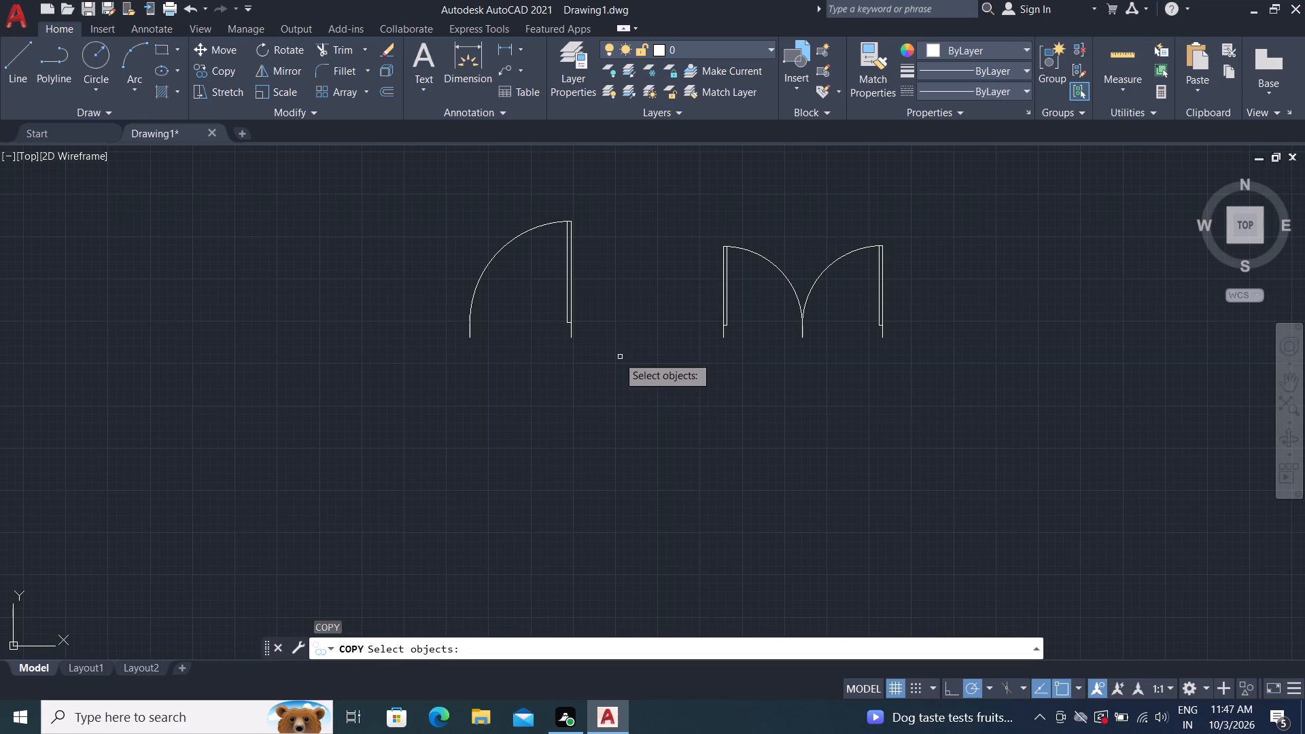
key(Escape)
Mirror the loose single door across a vertical line through its lower-right endpoint, keeping the source door.
key(m)
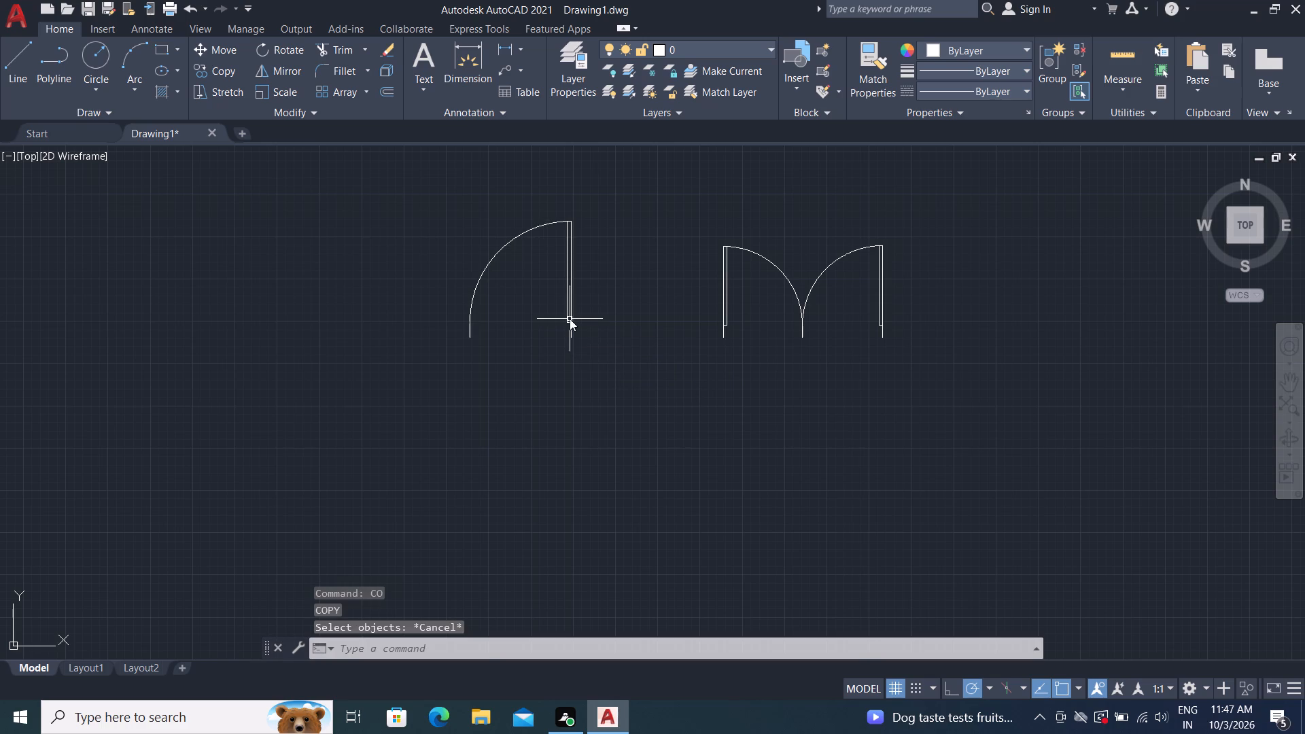
key(i)
key(space)
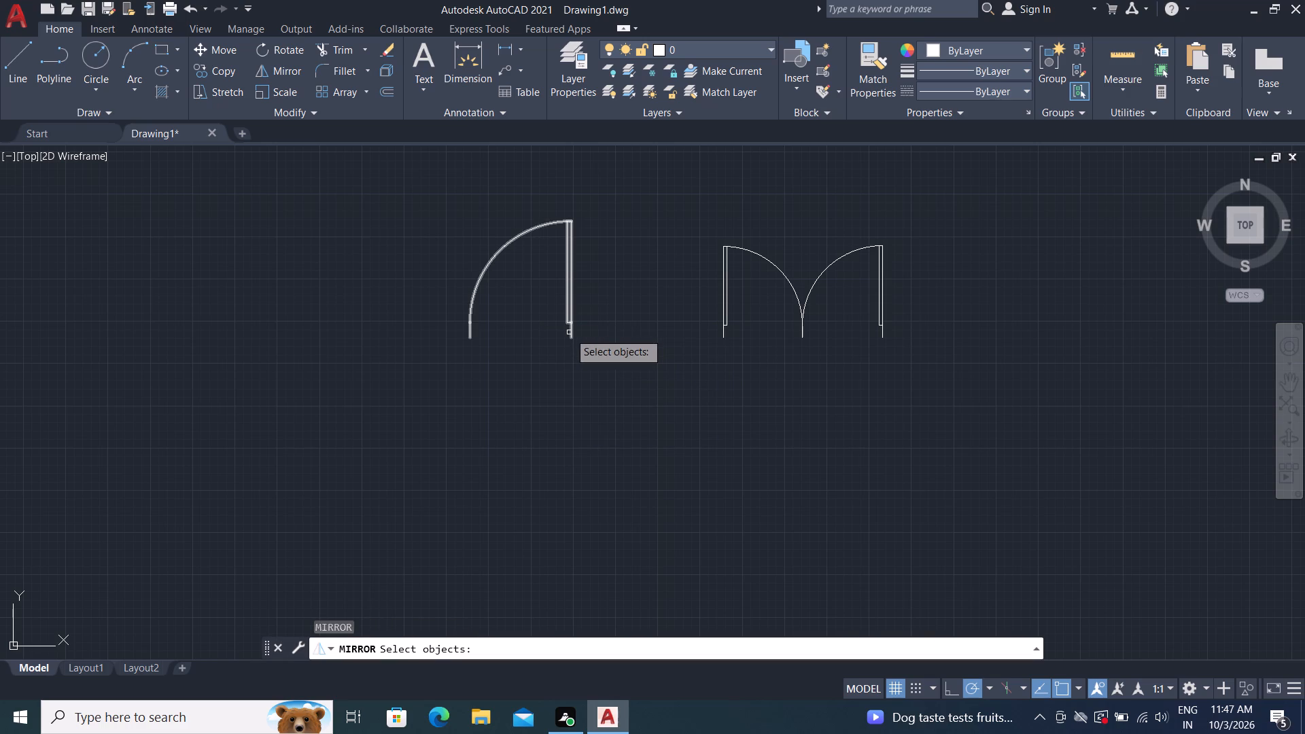
click(573, 334)
right_click(573, 334)
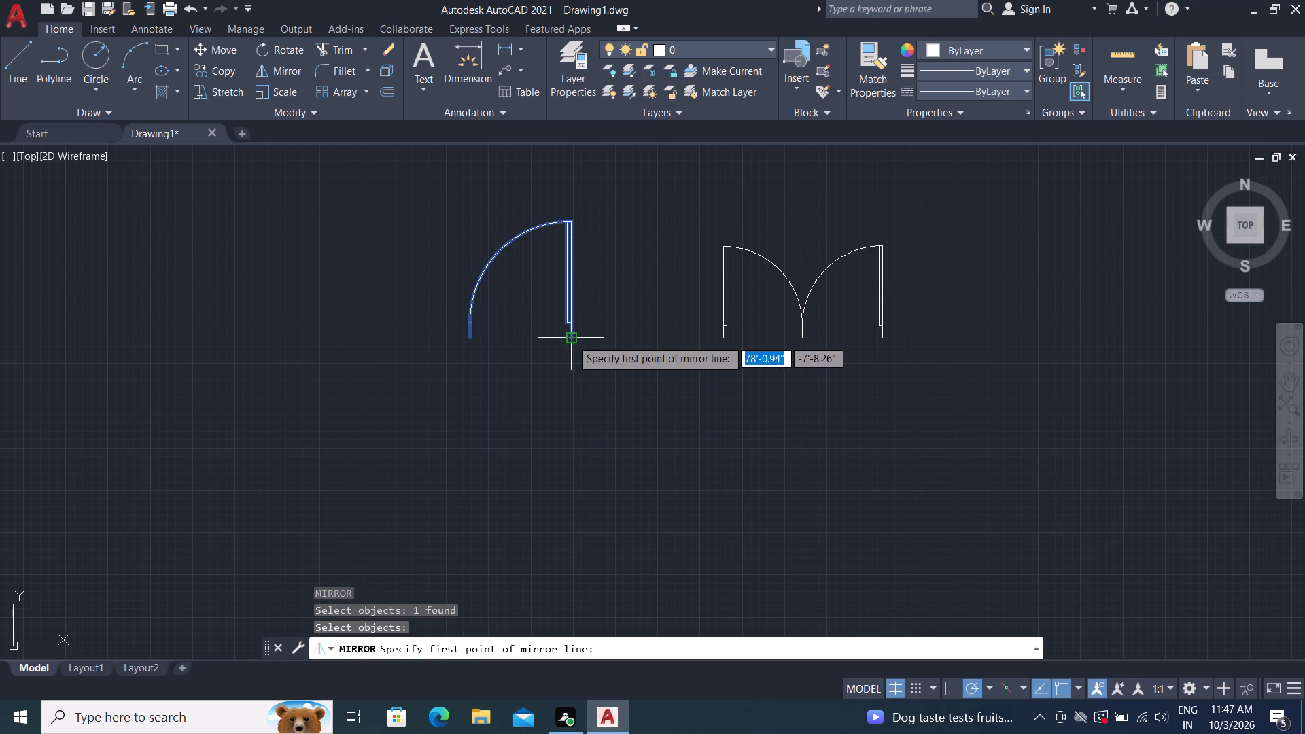
click(573, 339)
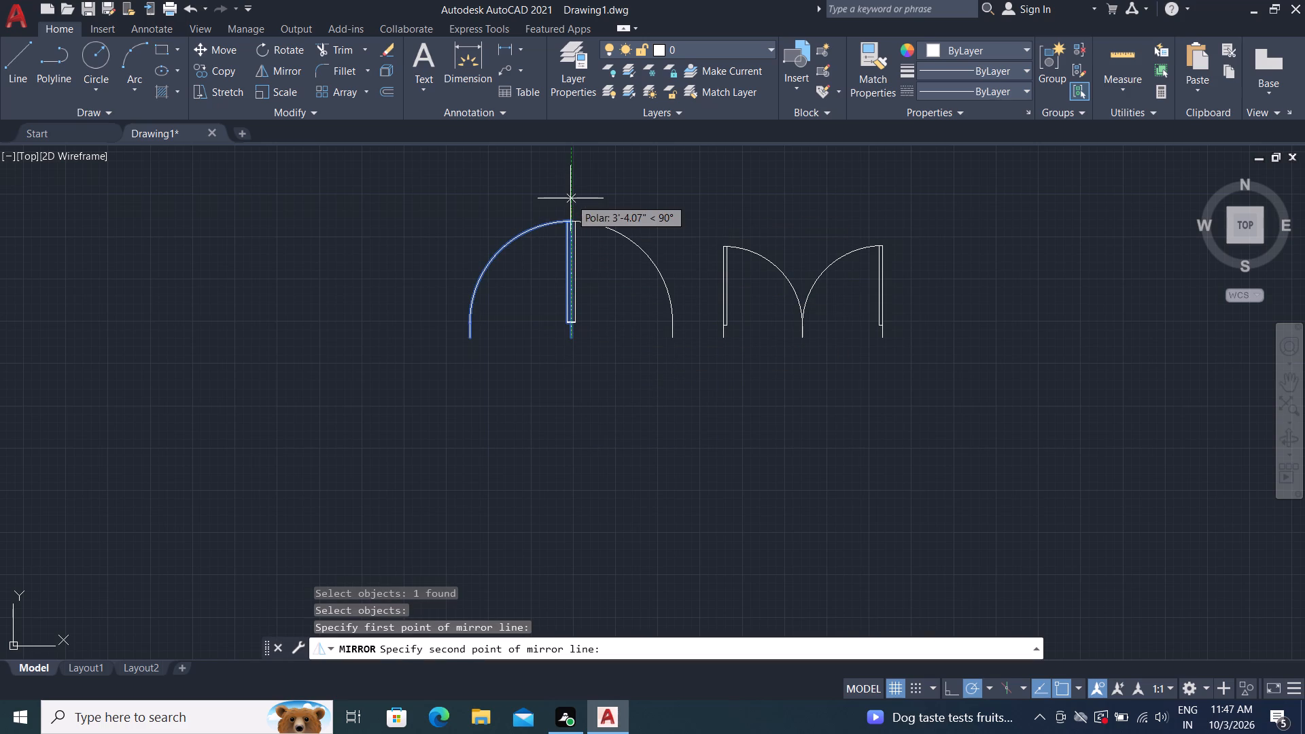
click(570, 198)
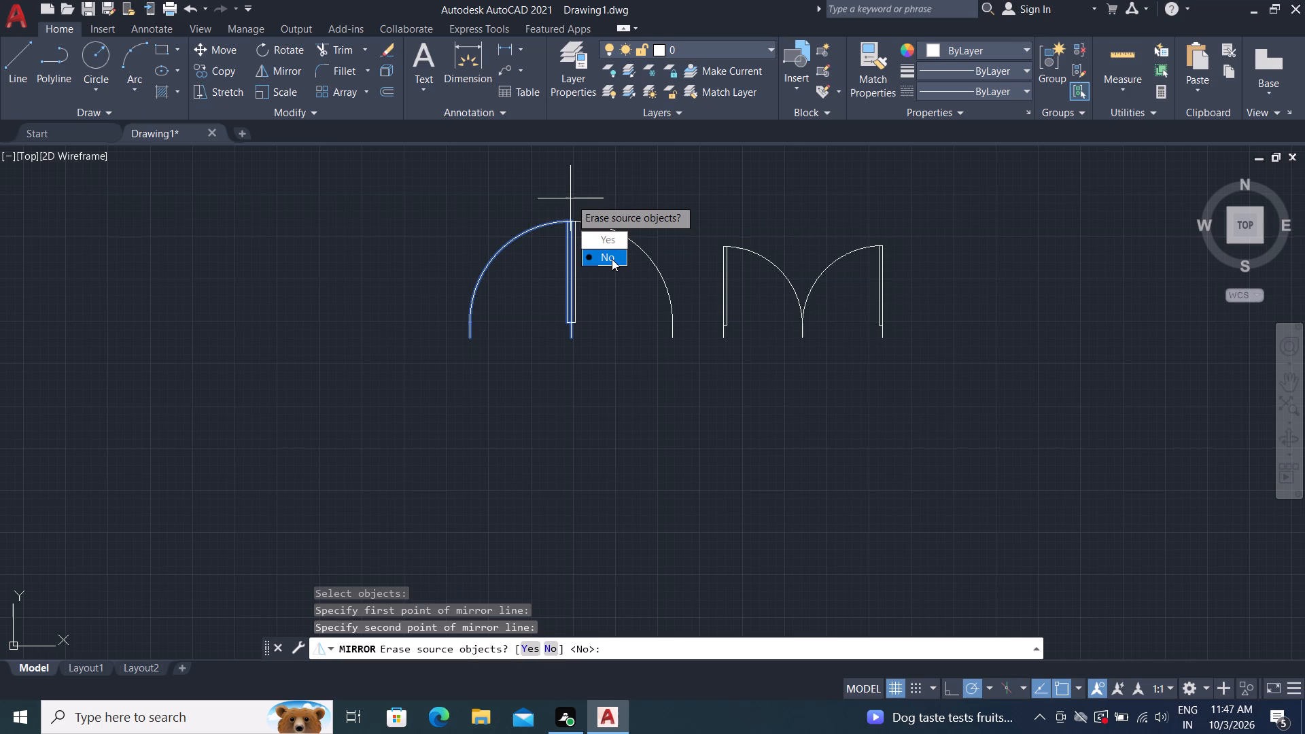
drag(610, 259, 570, 198)
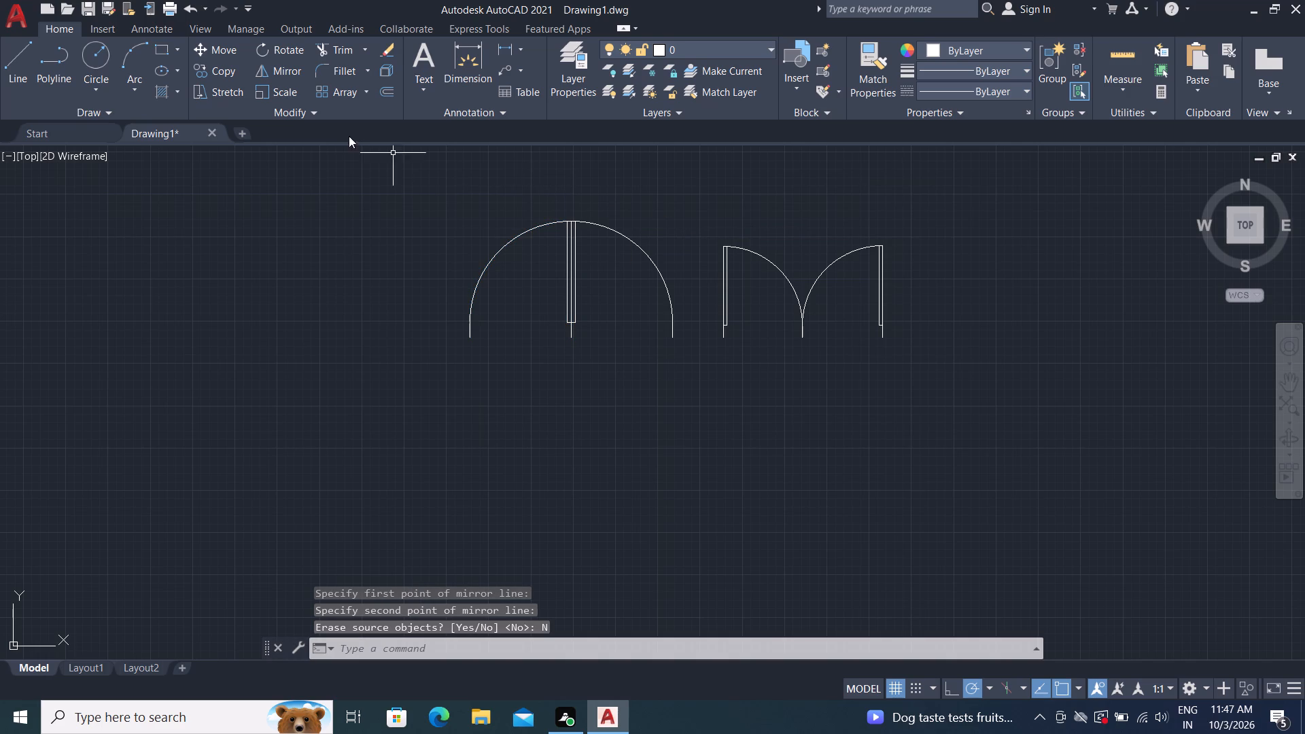
Mirror the new right-hand single door downward across a horizontal line through its lower-left endpoint, keeping the source.
click(285, 71)
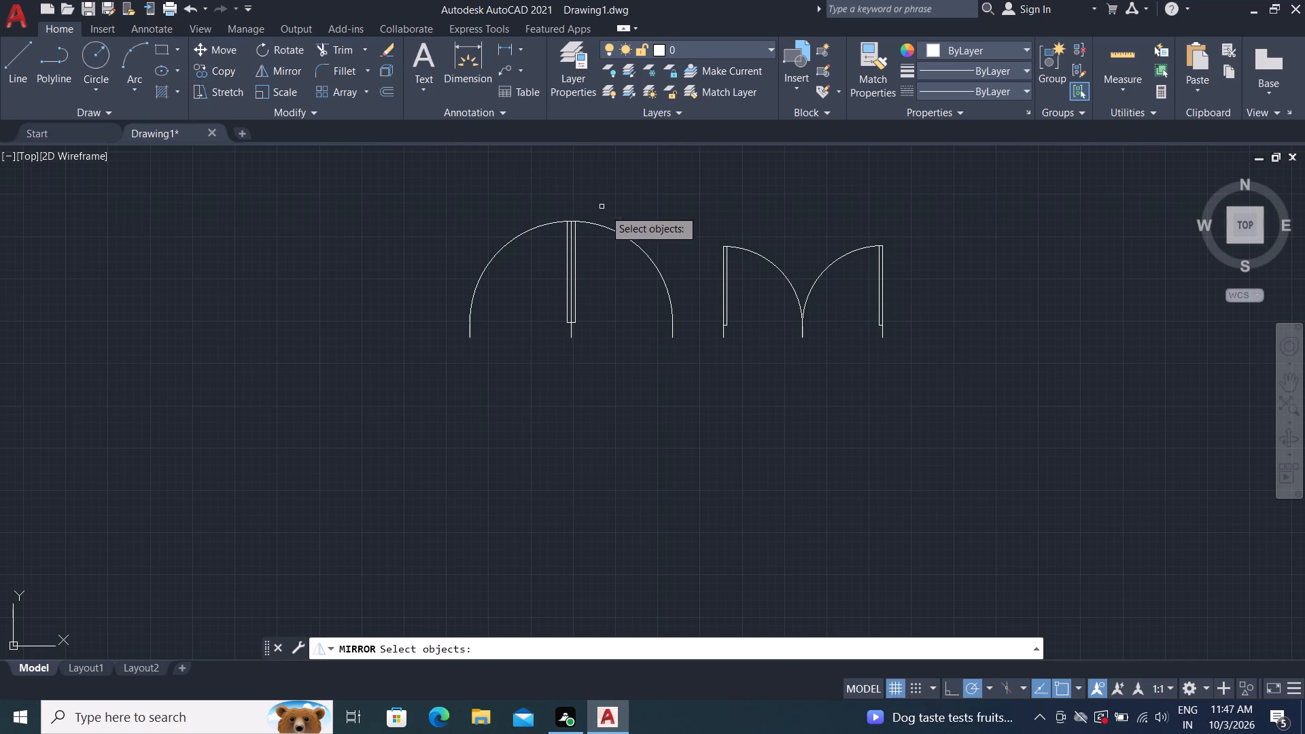
click(626, 237)
right_click(628, 266)
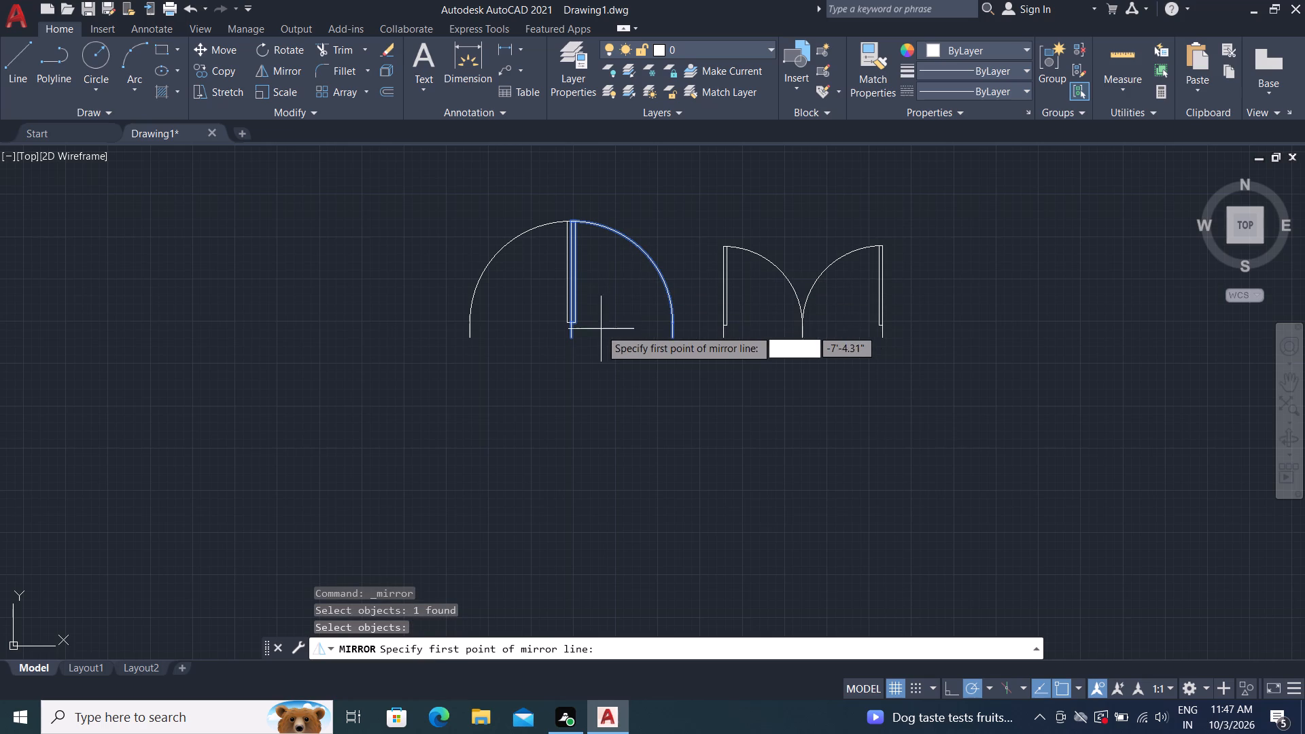
click(575, 342)
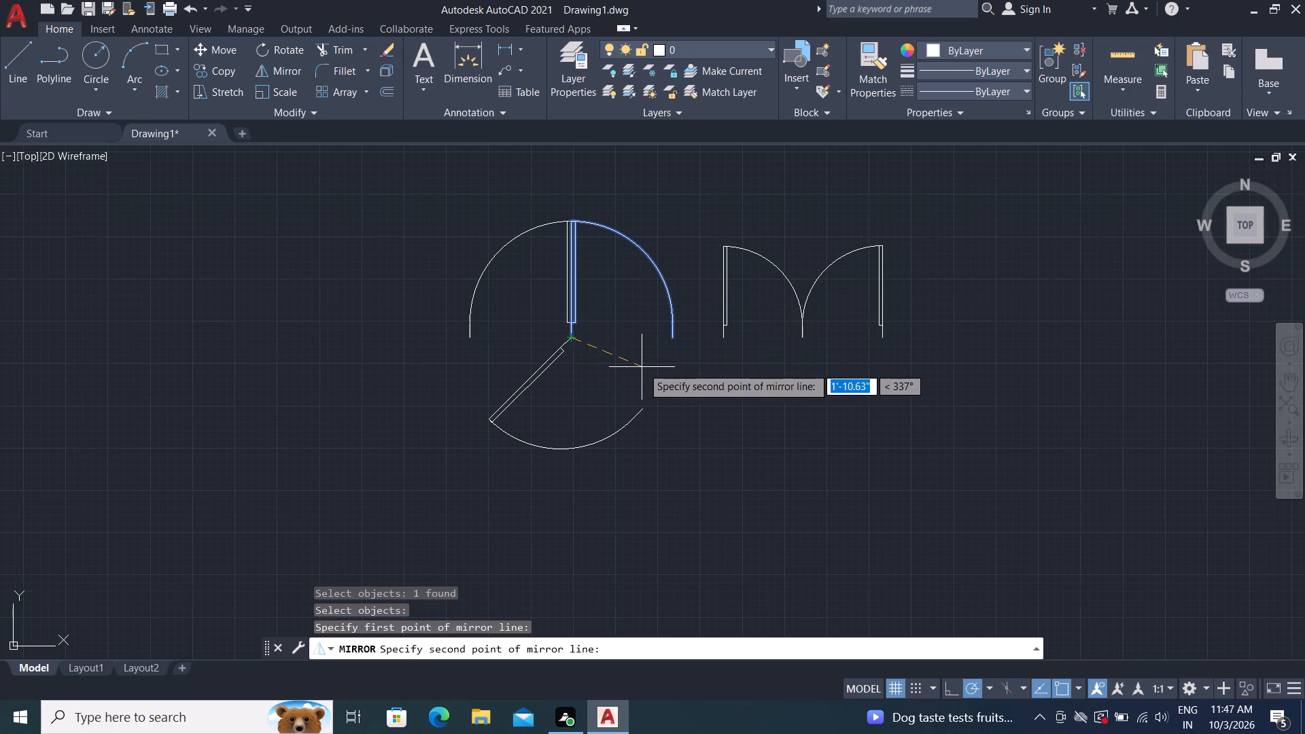
click(836, 332)
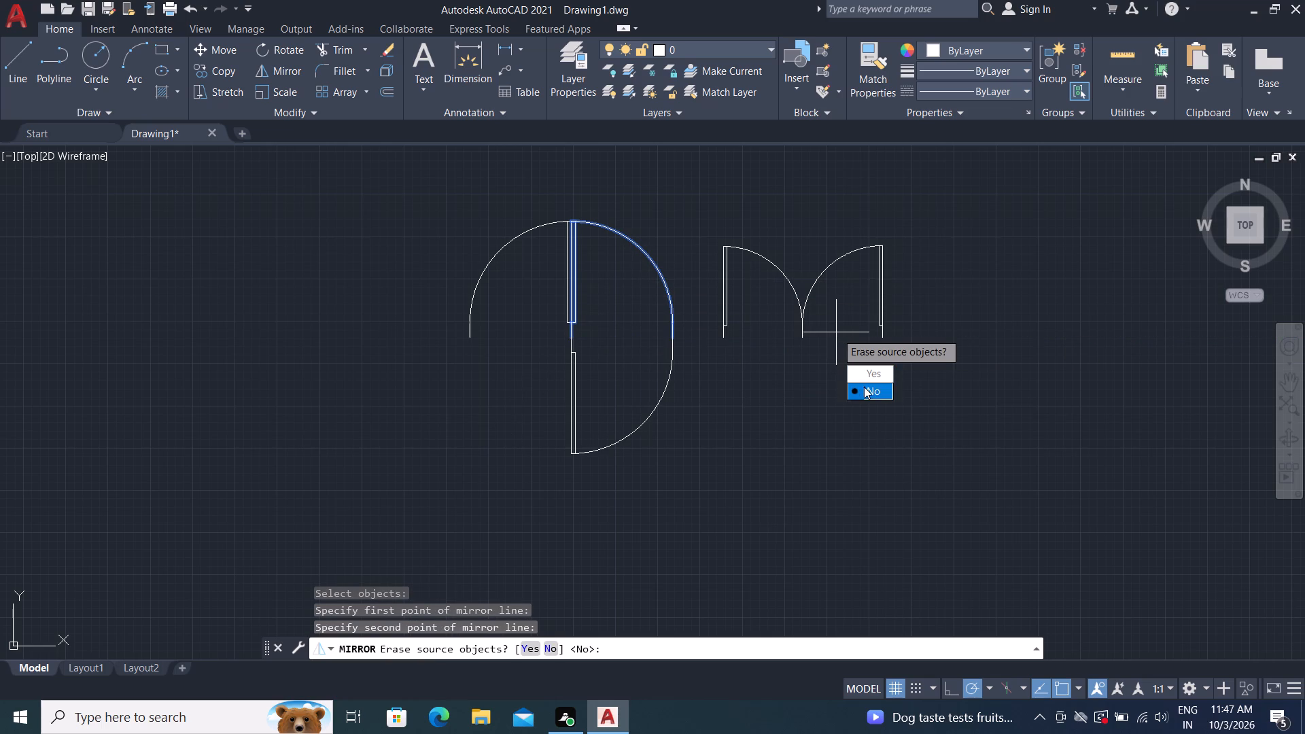
drag(865, 389, 837, 332)
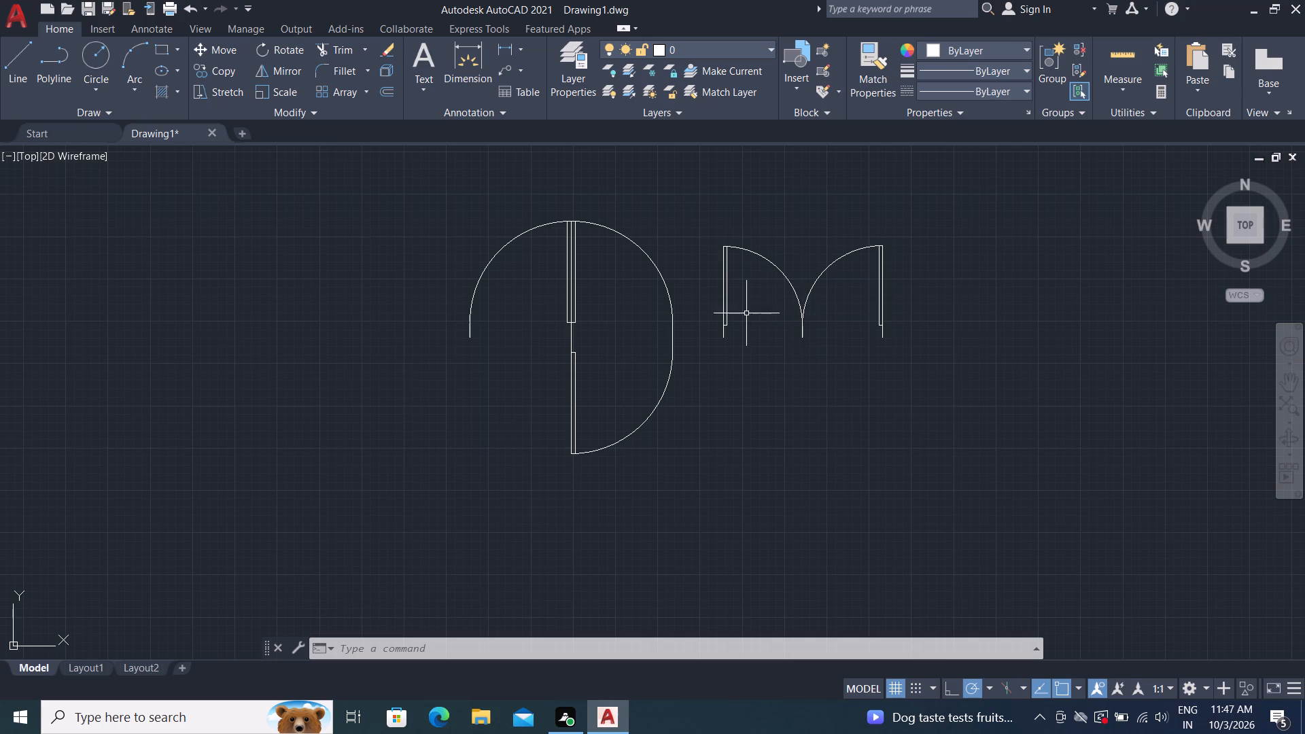
Delete the original upper-left single door, leaving the two mirrored copies.
click(512, 239)
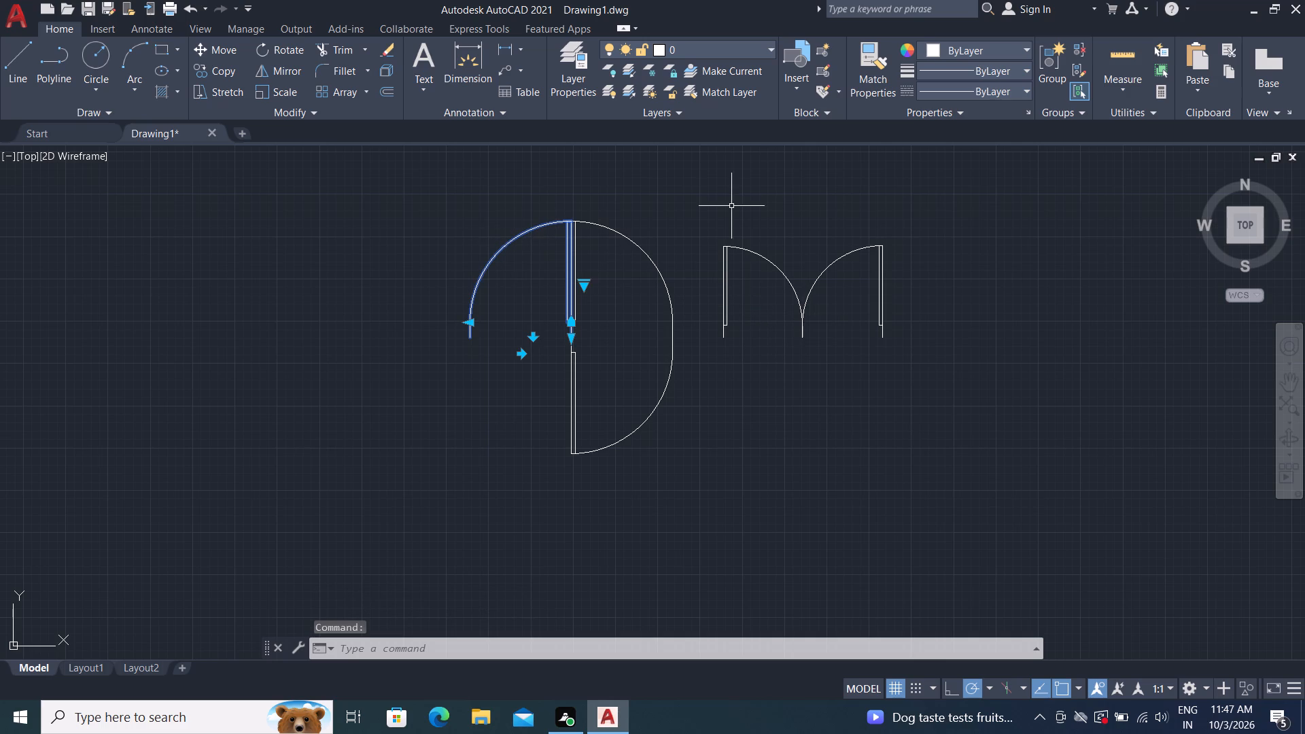
key(Delete)
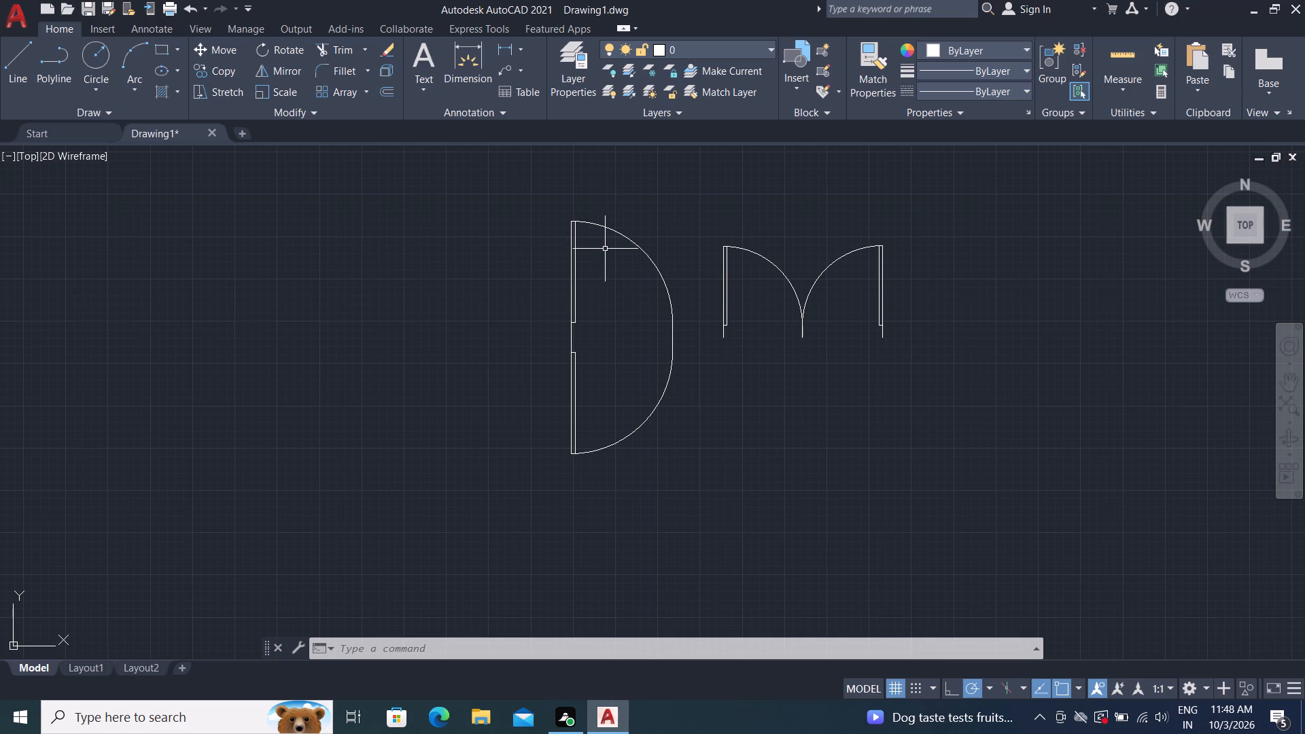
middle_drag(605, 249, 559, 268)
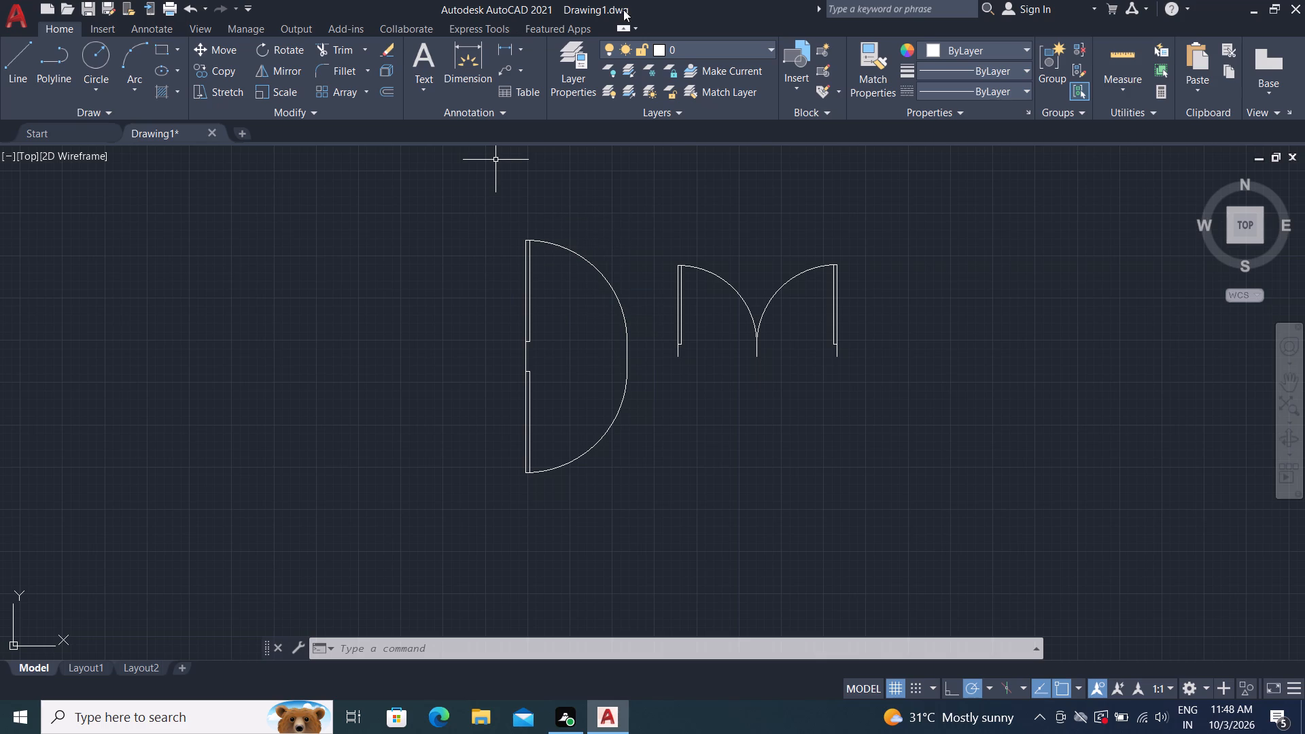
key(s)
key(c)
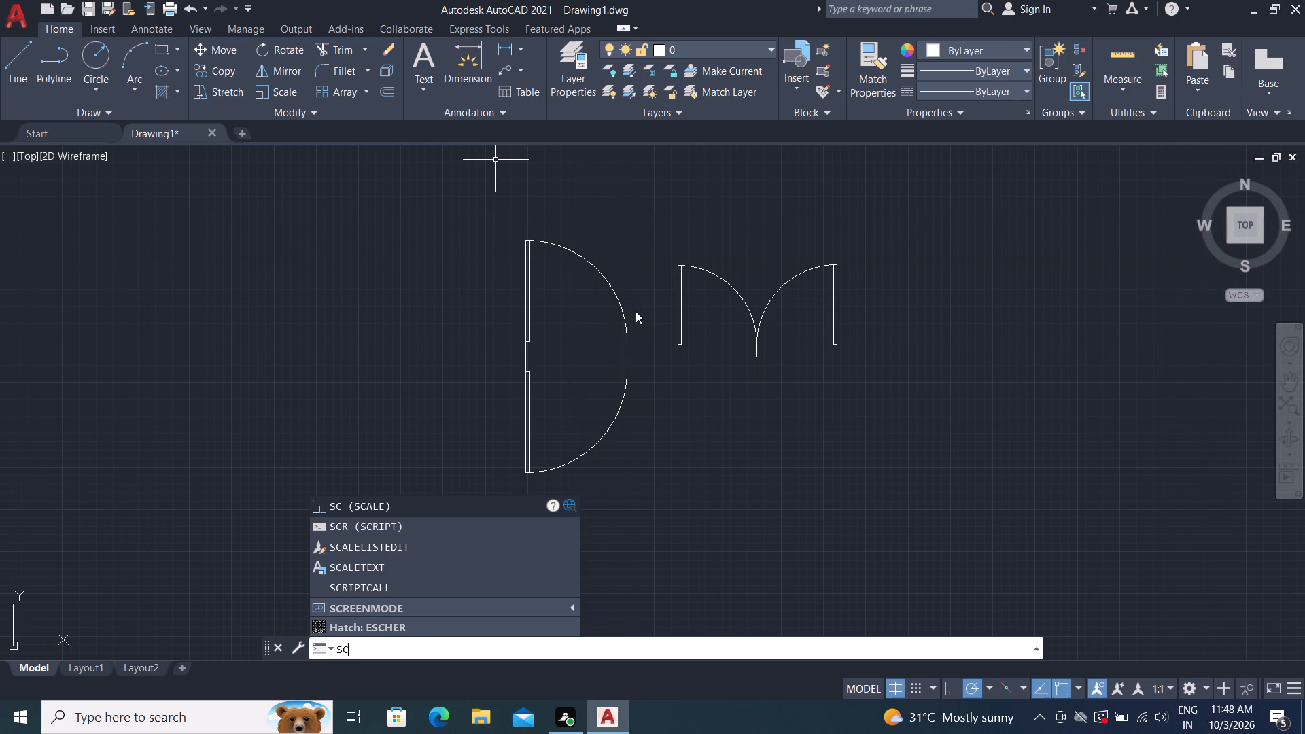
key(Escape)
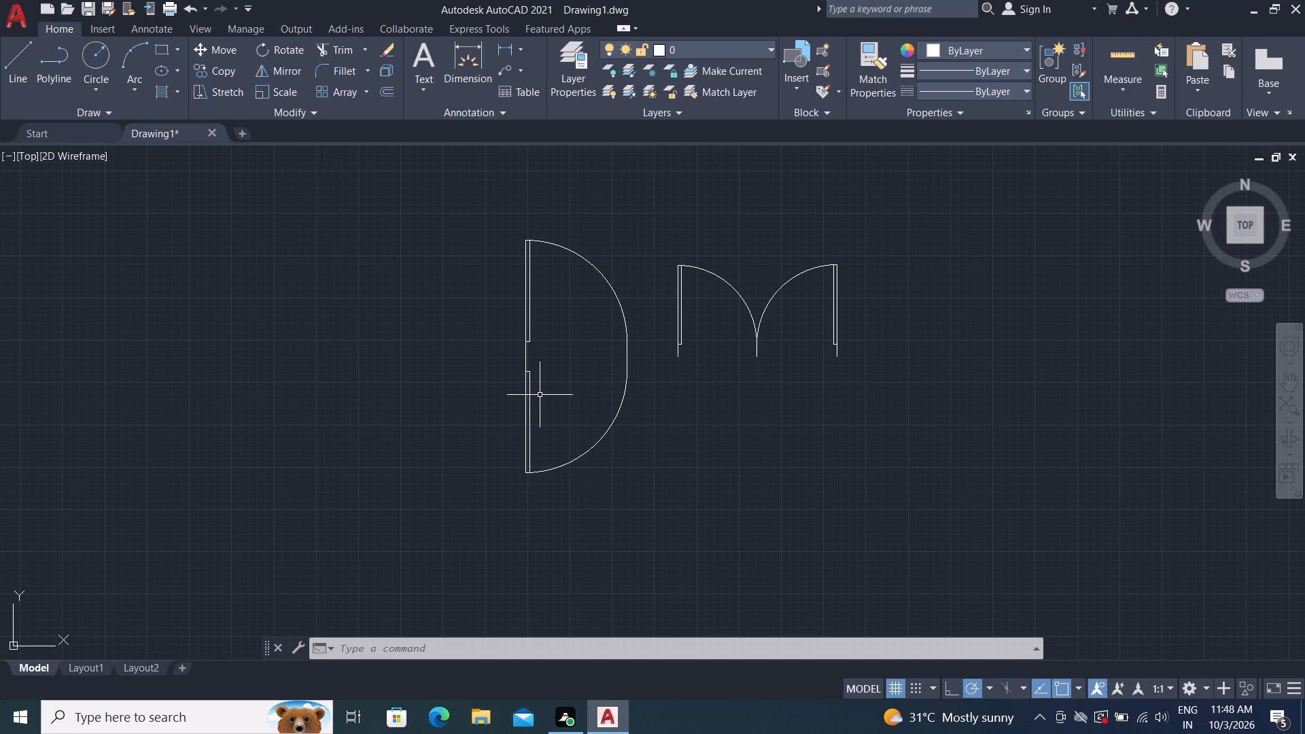
Move the downward-opening door by its upper-left endpoint to the left inner corner of the middle-right room's bottom wall.
click(531, 394)
text(M)
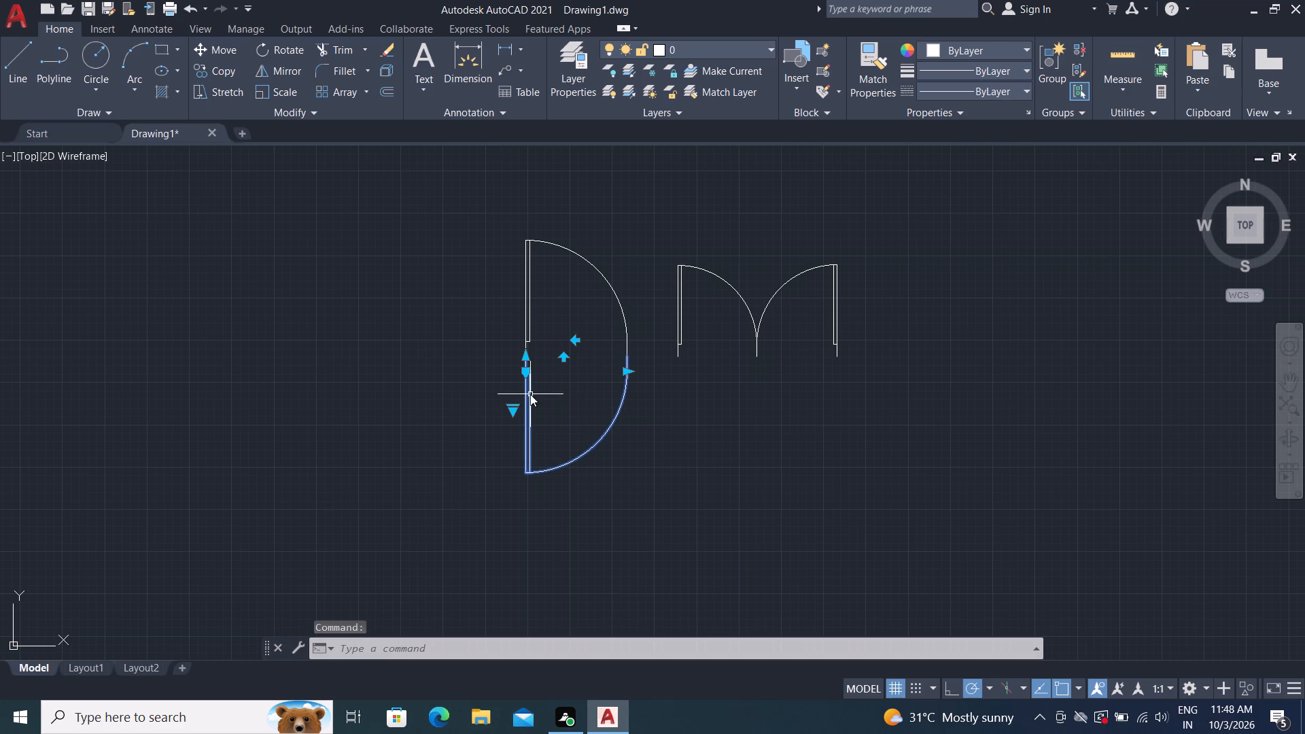
key(space)
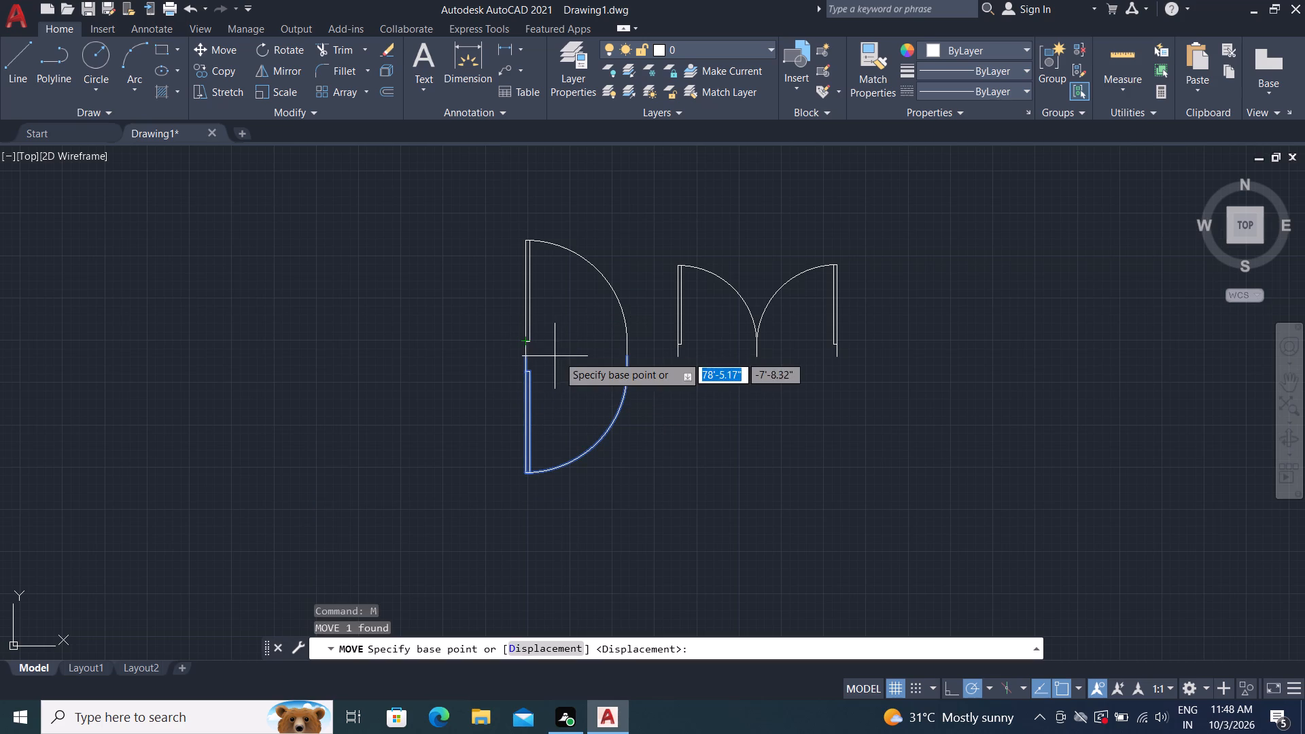
scroll(548, 356, up, 3)
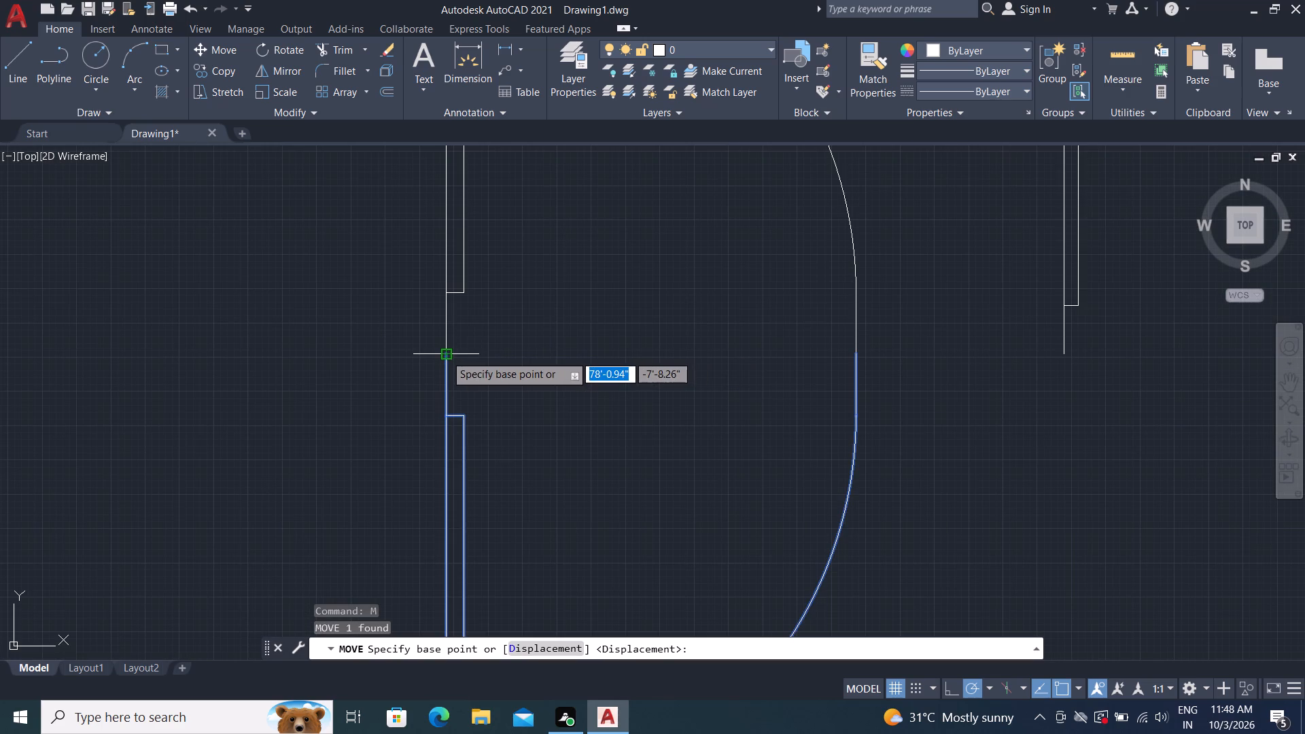
click(445, 355)
scroll(502, 349, down, 3)
middle_drag(495, 345, 472, 280)
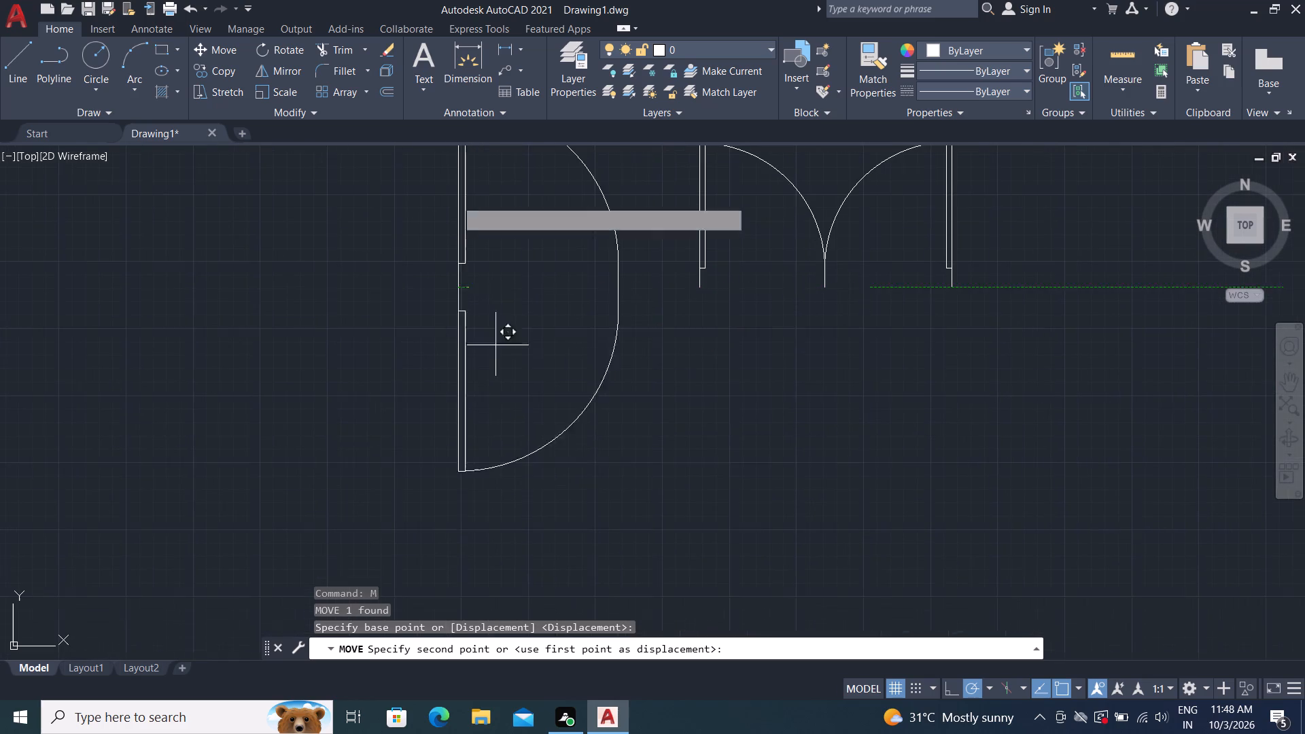
scroll(504, 292, down, 2)
scroll(625, 227, down, 5)
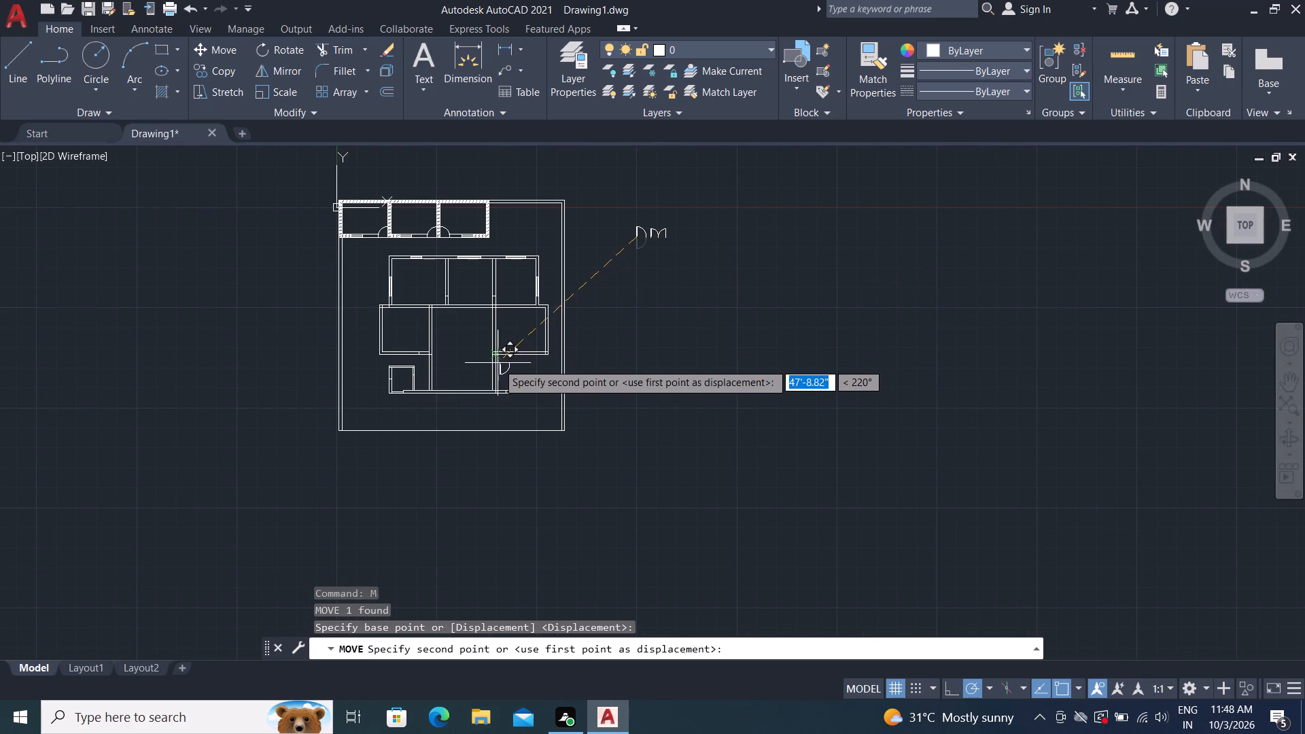
scroll(493, 360, up, 5)
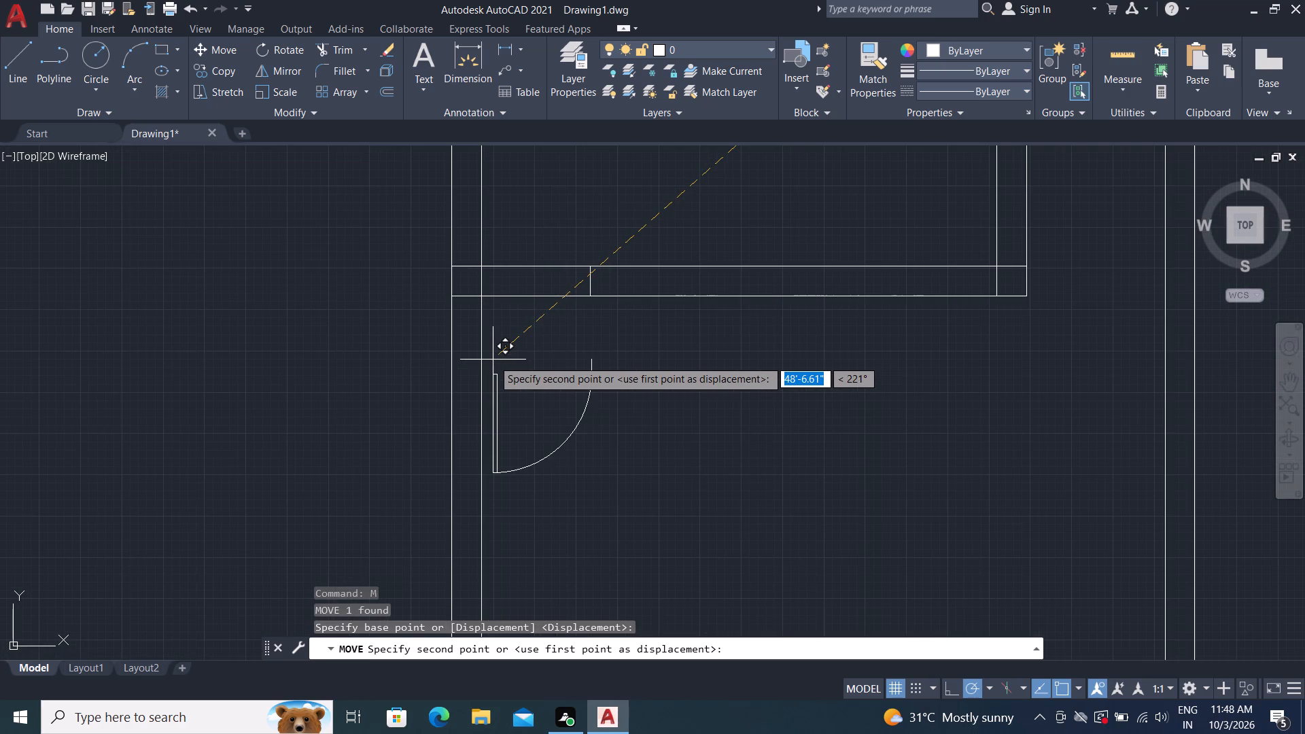
click(481, 265)
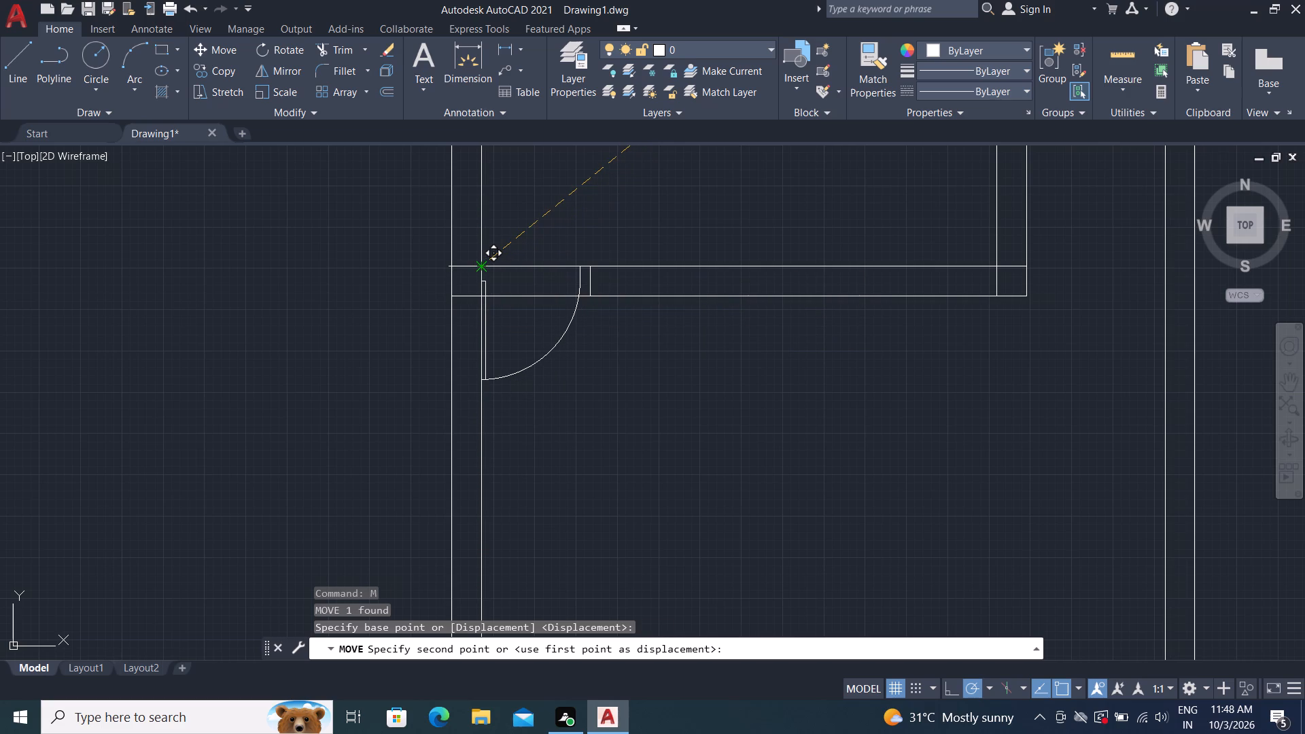
scroll(650, 304, down, 2)
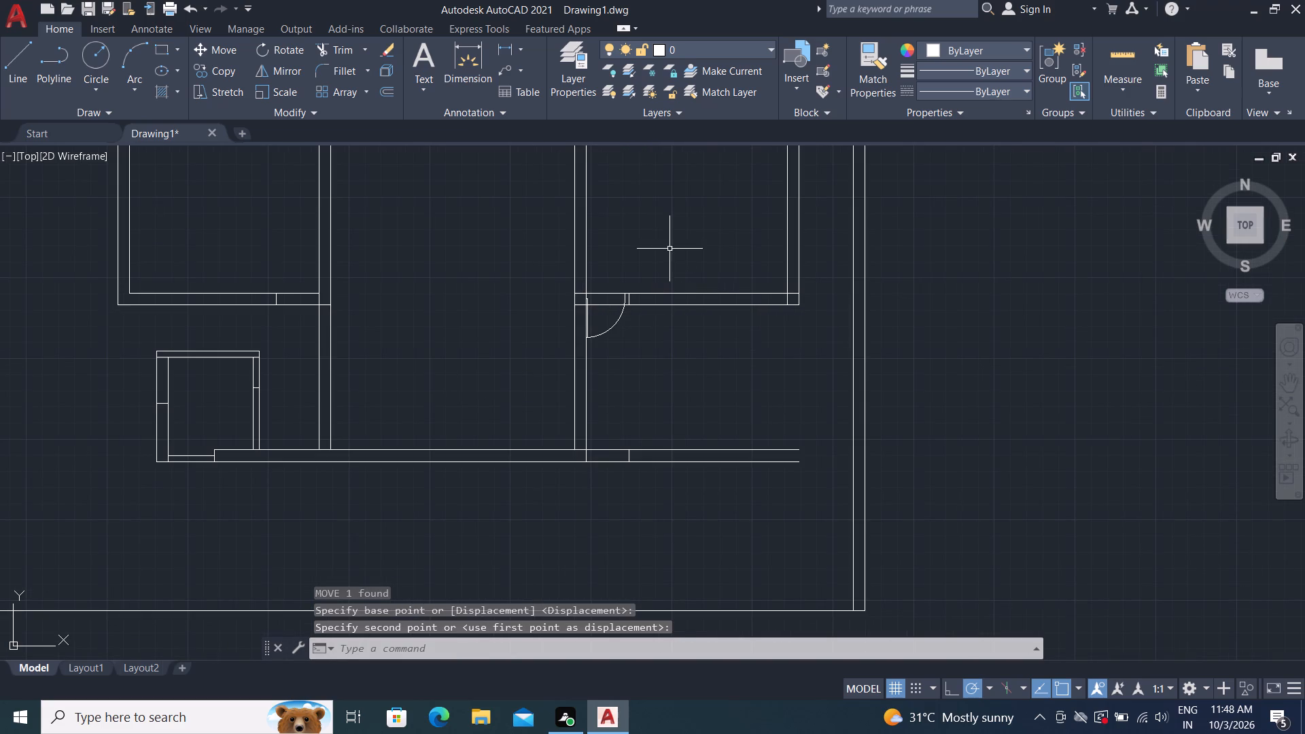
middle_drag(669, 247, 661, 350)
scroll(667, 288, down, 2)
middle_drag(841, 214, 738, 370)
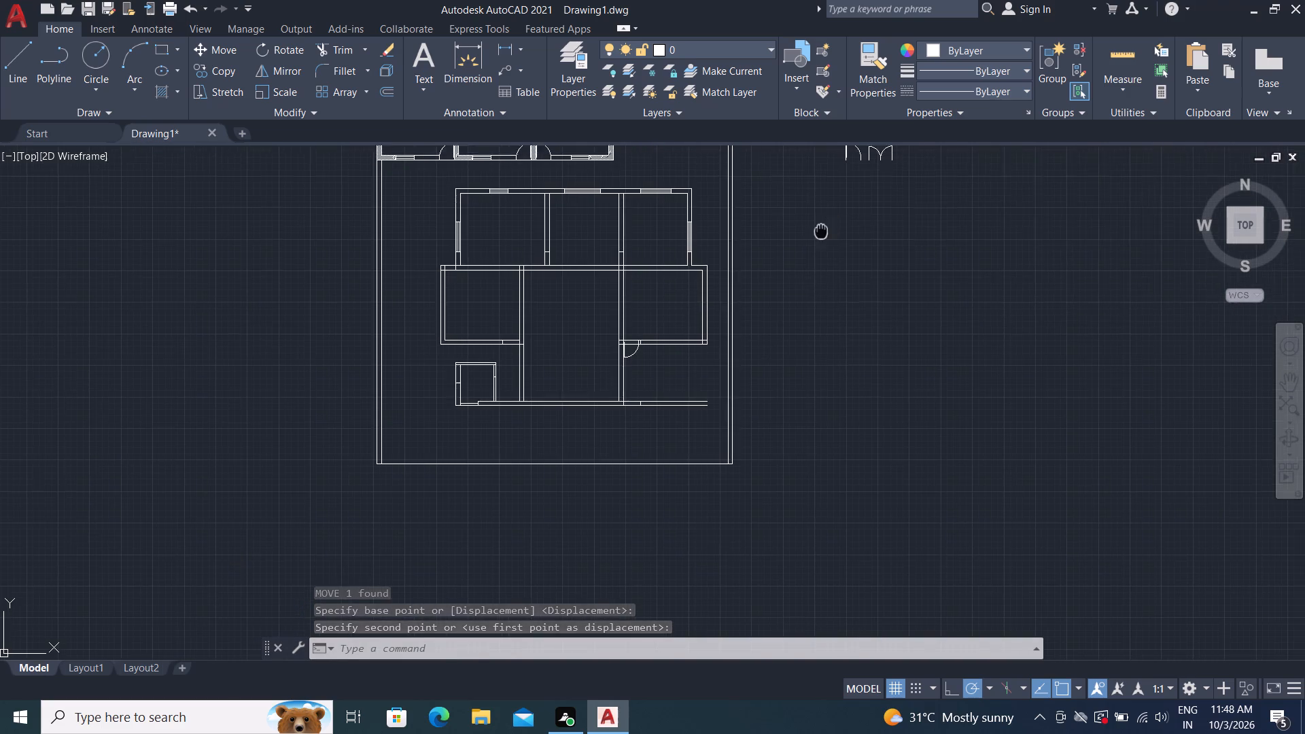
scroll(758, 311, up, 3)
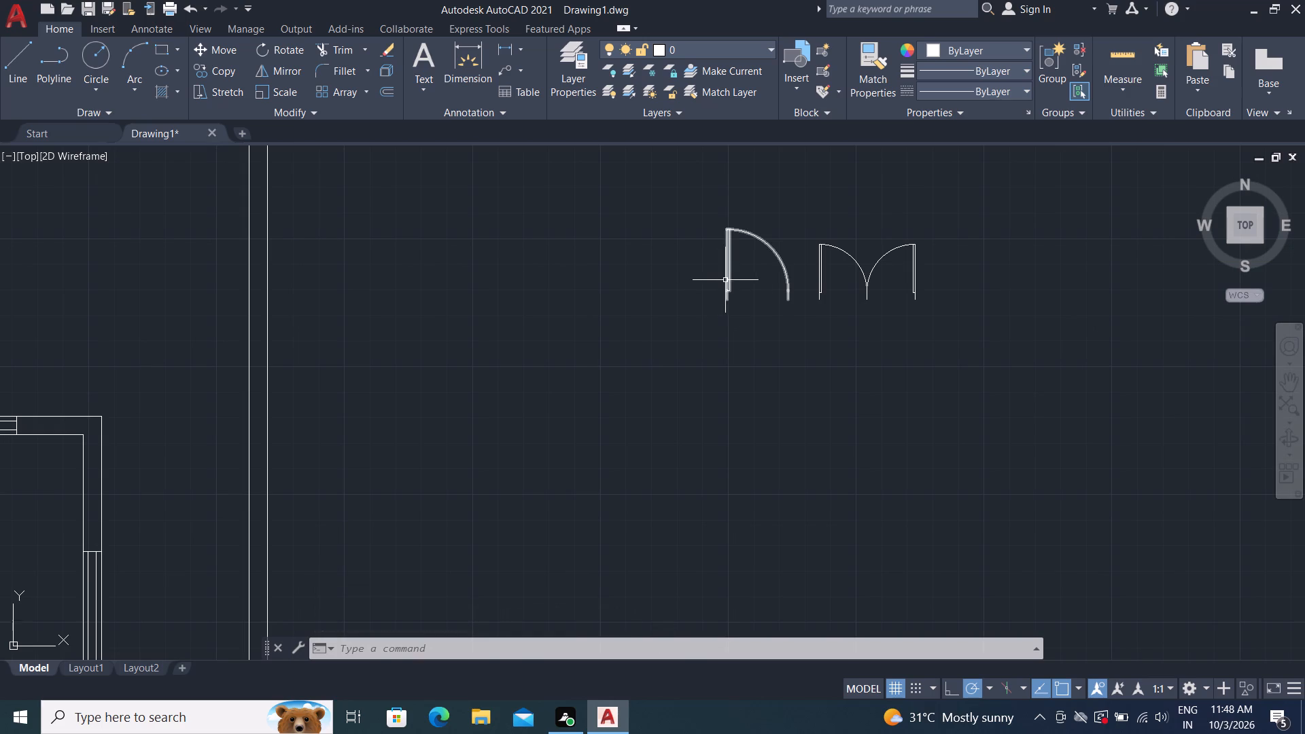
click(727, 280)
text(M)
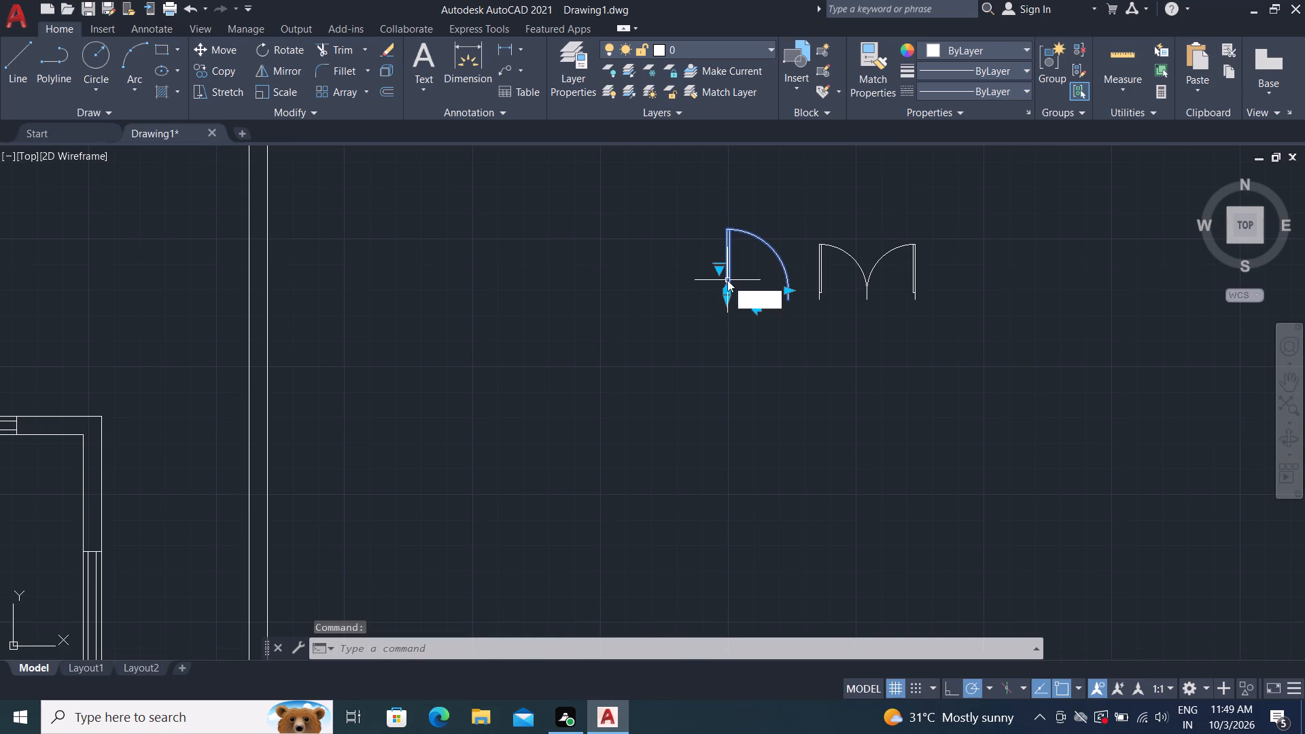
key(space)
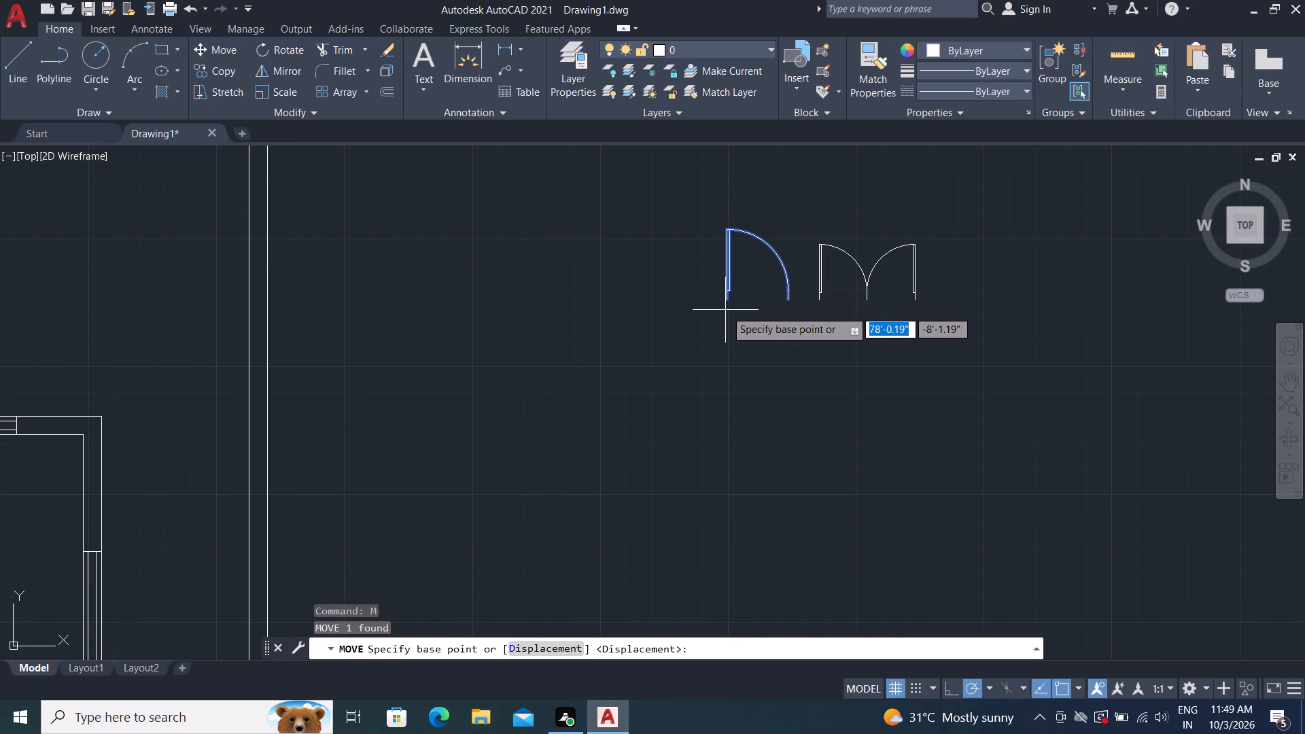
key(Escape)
Copy the loose single door by its lower-left endpoint to the left inner corner on the lower line of the middle-right room's bottom wall.
key(c)
key(o)
key(space)
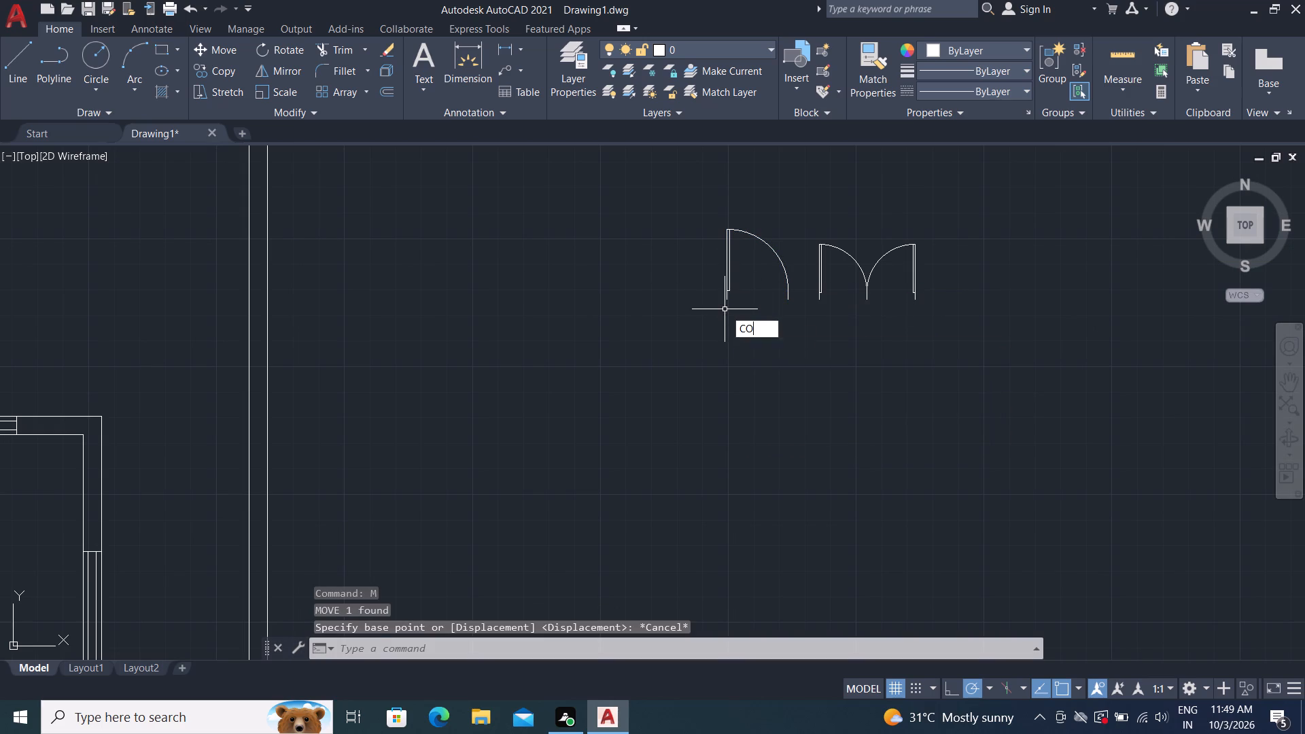
click(726, 276)
right_click(726, 274)
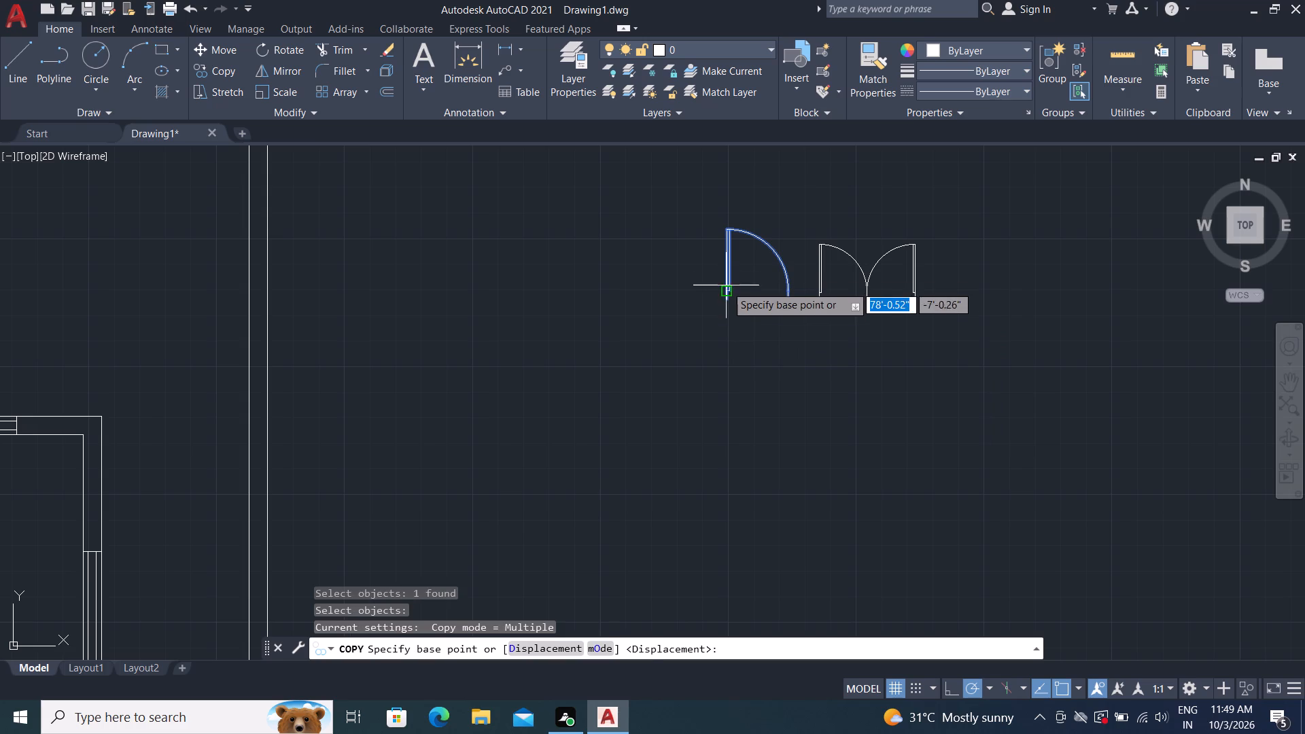
click(725, 303)
scroll(574, 340, down, 4)
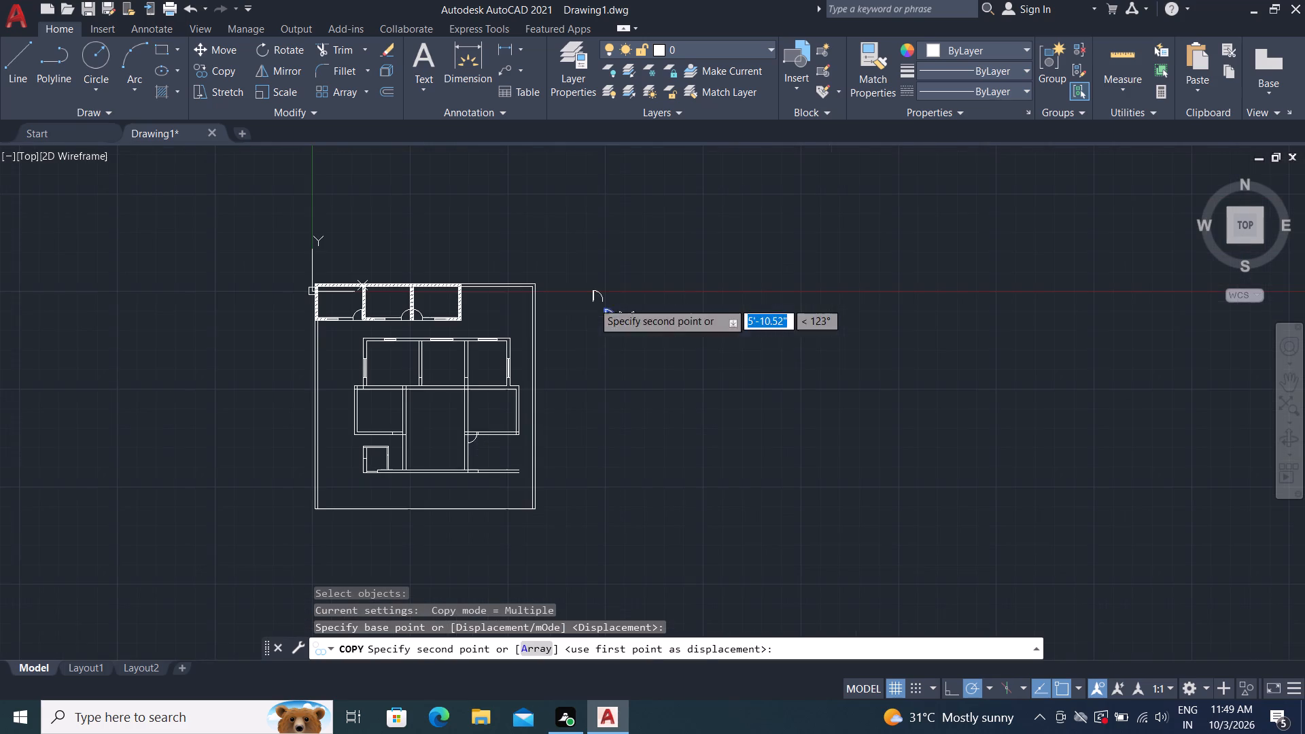
scroll(461, 425, up, 5)
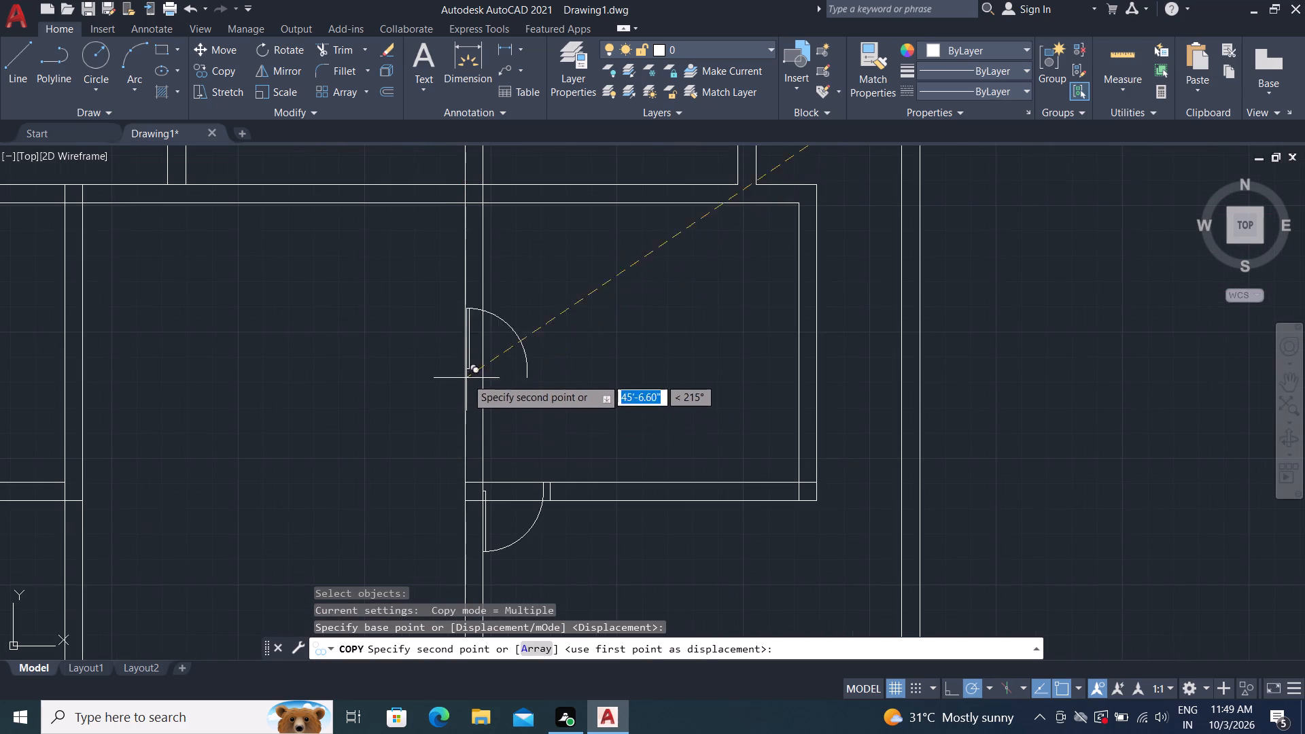
middle_drag(500, 308, 549, 438)
scroll(561, 402, down, 2)
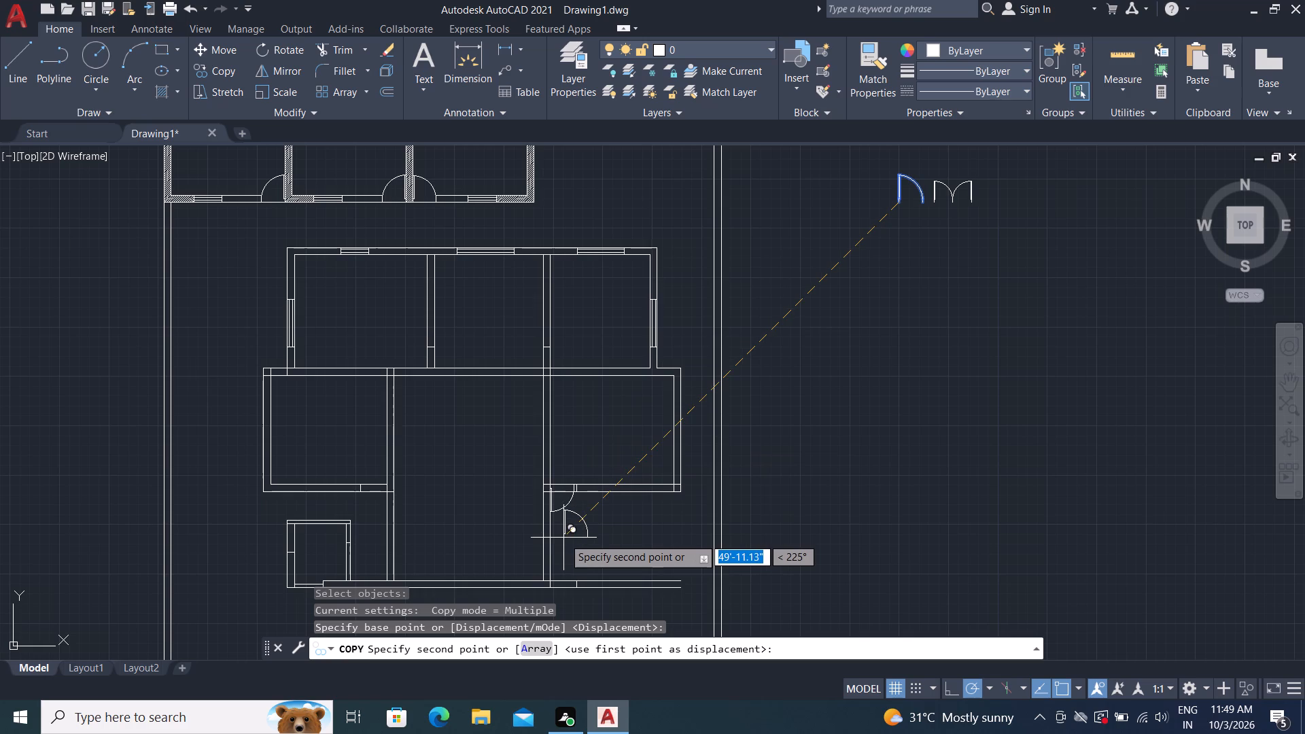
scroll(553, 491, up, 6)
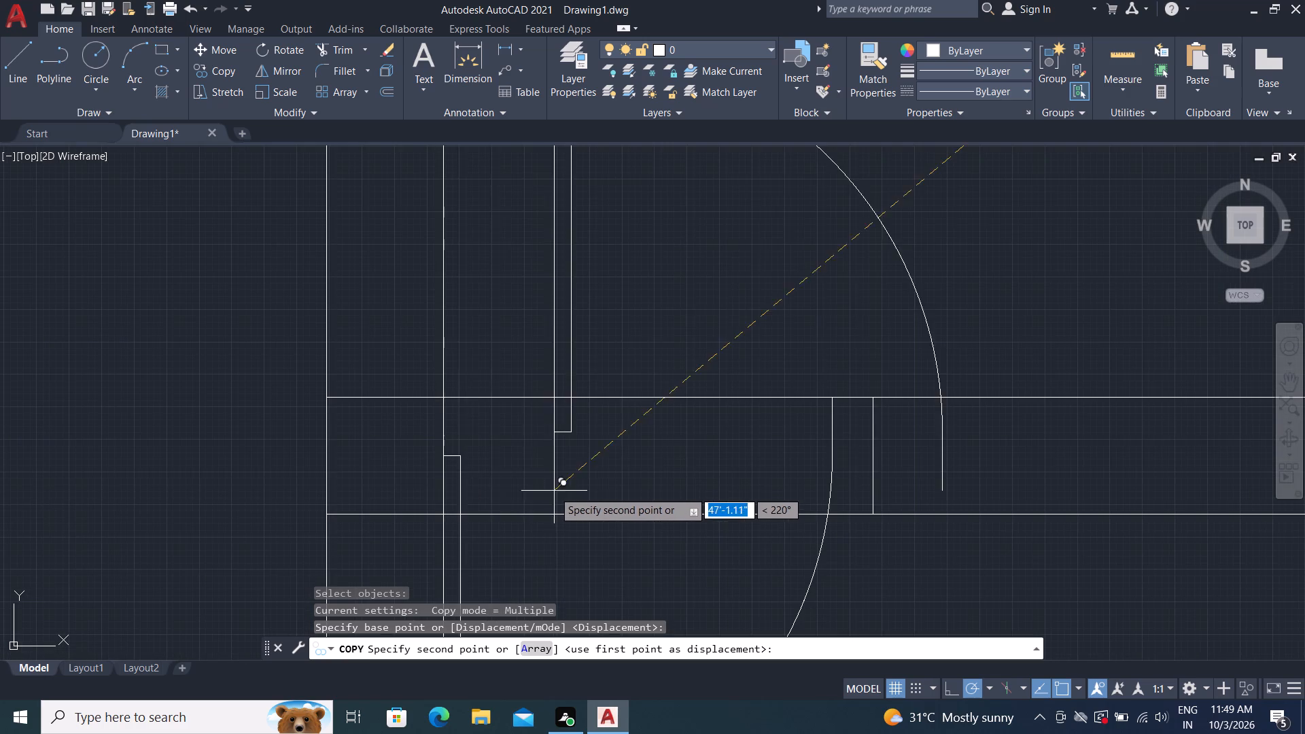
click(442, 514)
key(Escape)
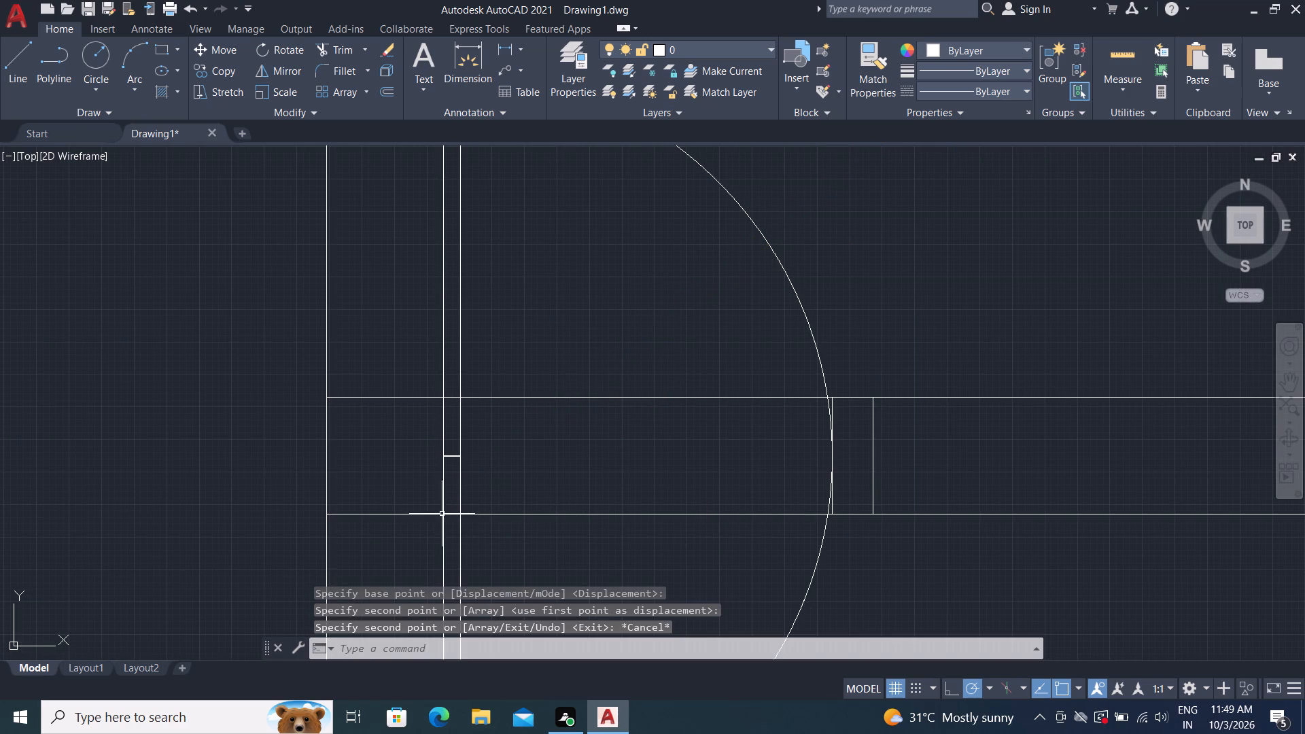
Move the downward-opening door by its upper-left endpoint to where the central room's right wall meets the upper line of the building's bottom wall.
click(462, 529)
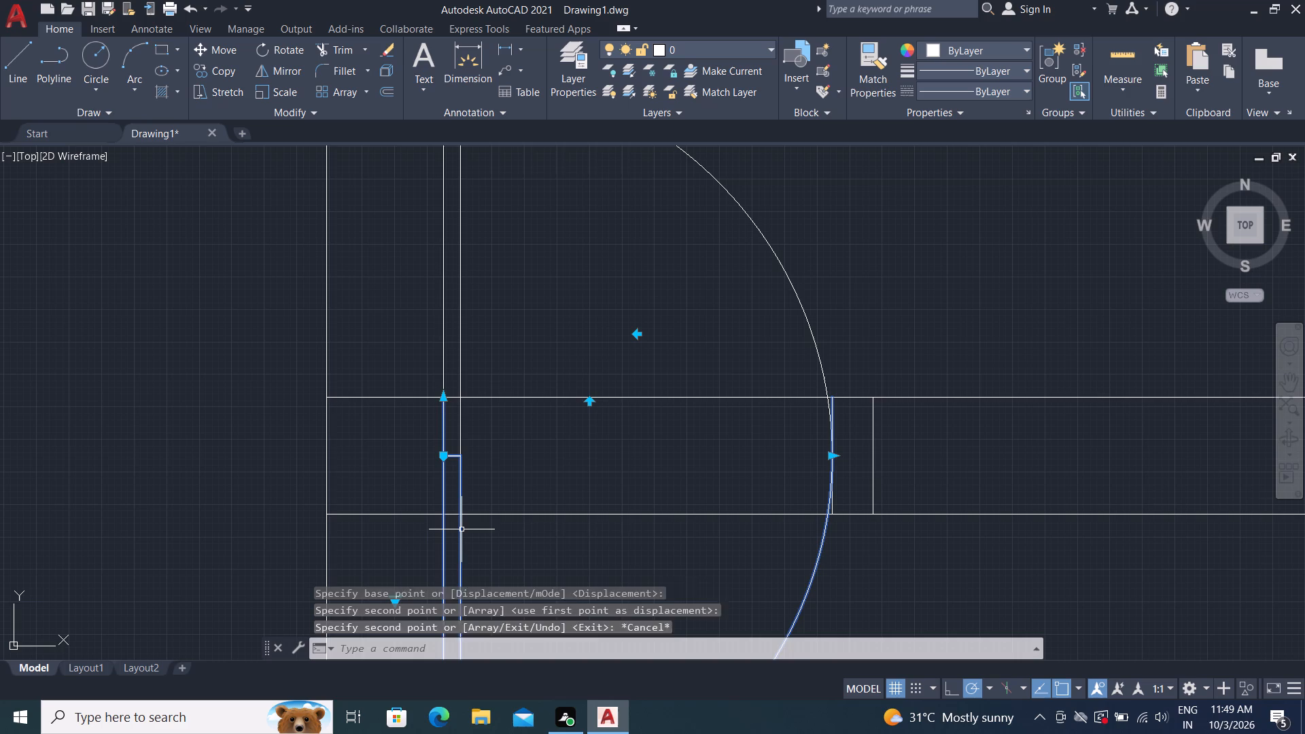
key(m)
key(space)
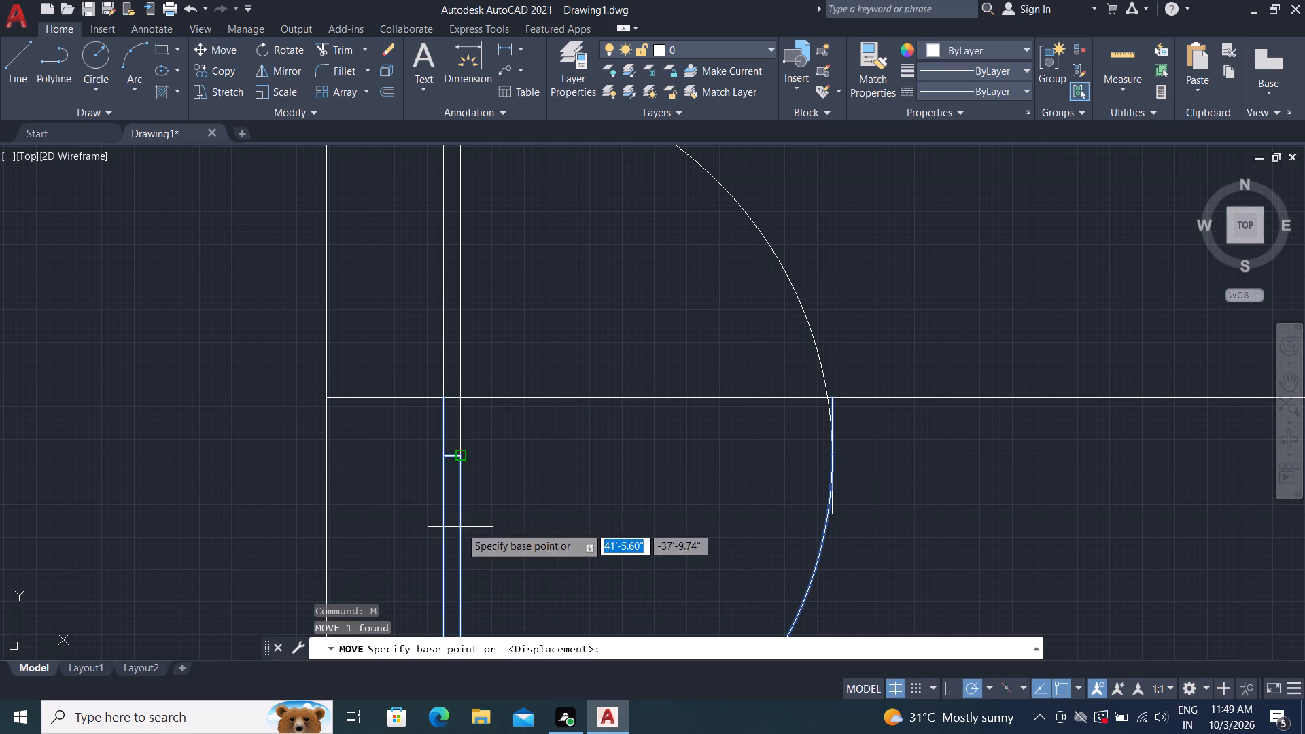
click(442, 396)
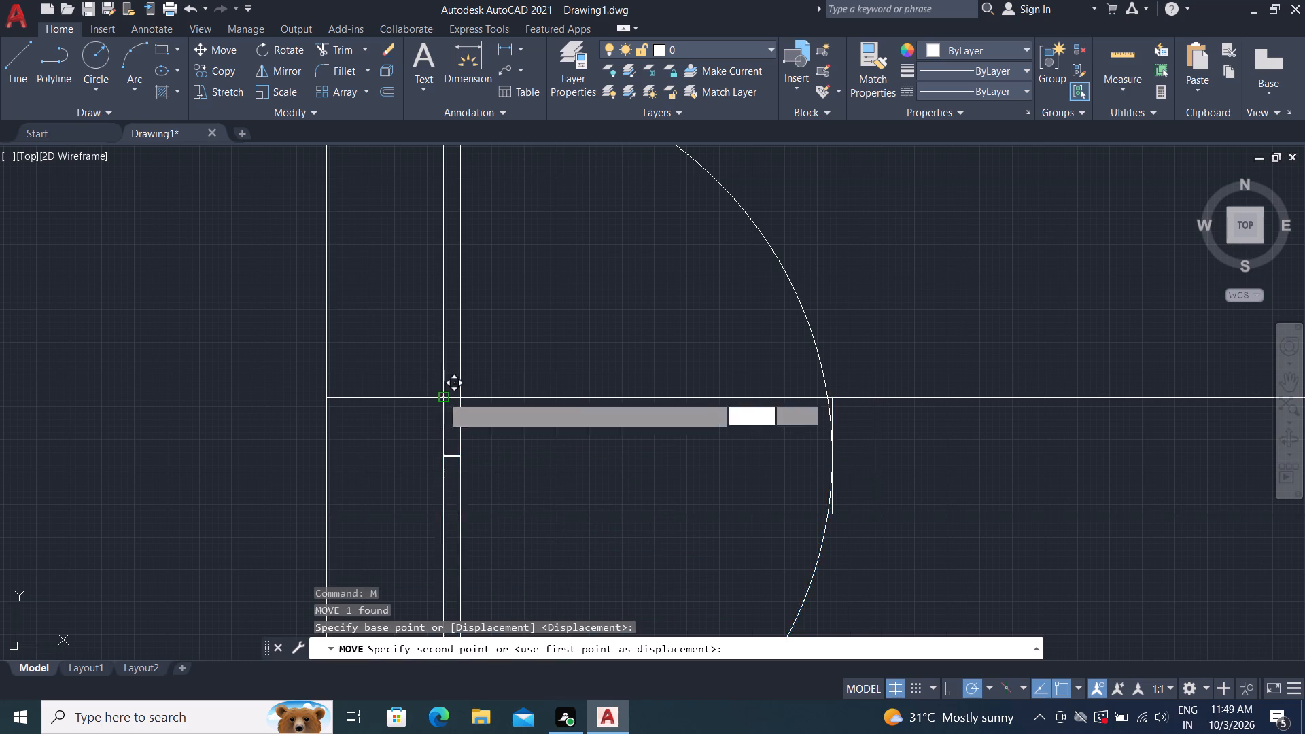
scroll(515, 406, down, 2)
middle_drag(532, 425, 412, 194)
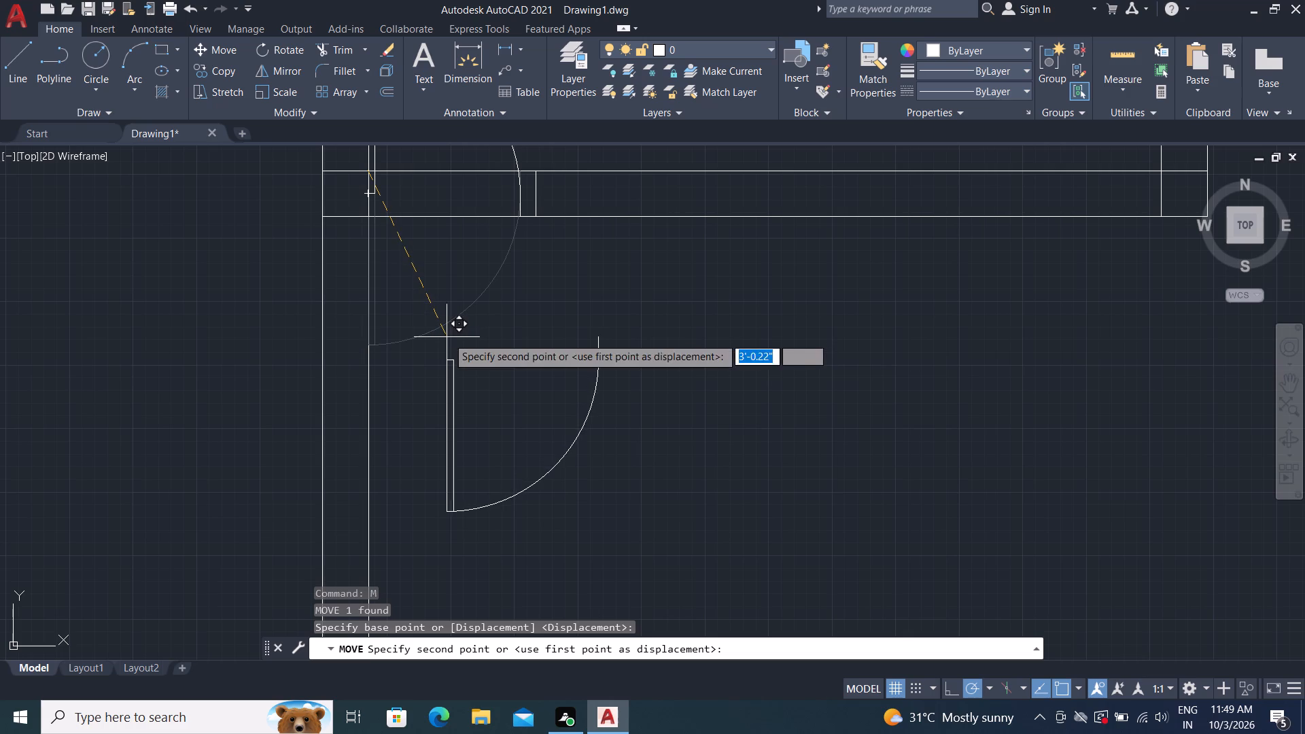
scroll(478, 273, down, 2)
middle_drag(498, 298, 481, 293)
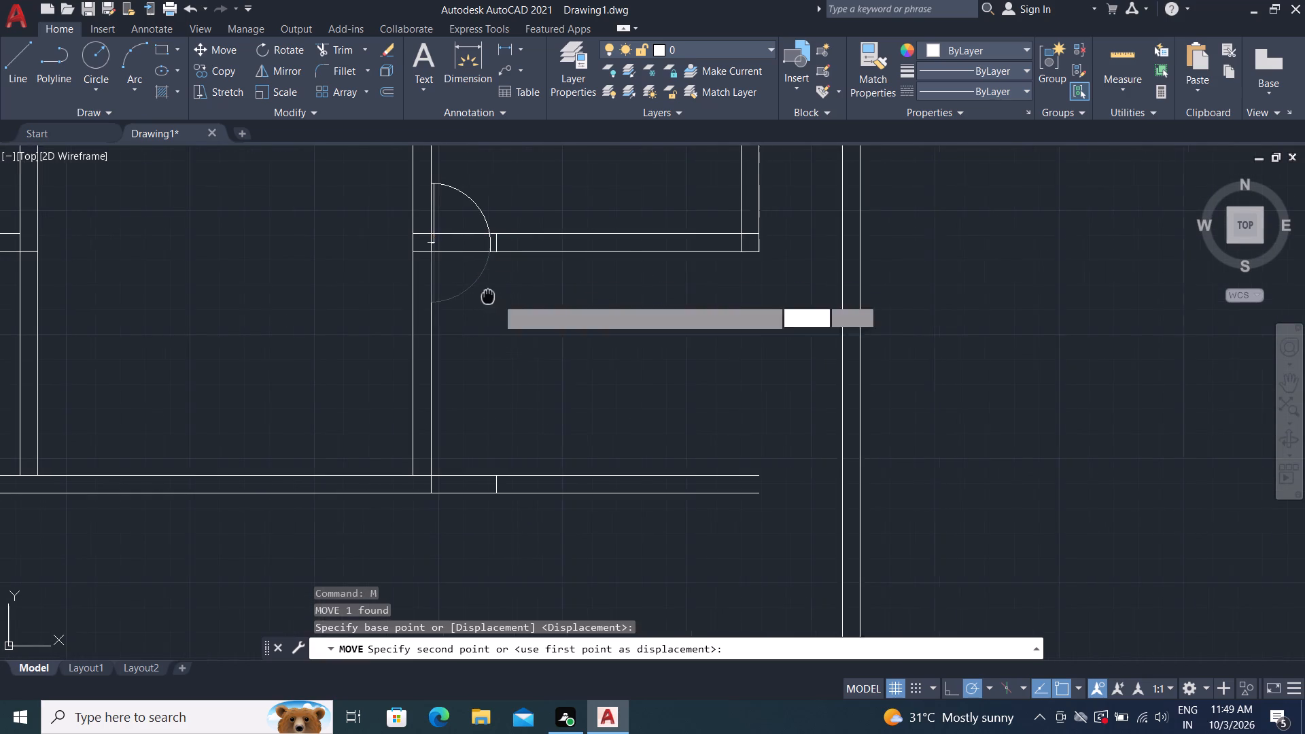
middle_drag(481, 293, 414, 237)
scroll(342, 421, up, 2)
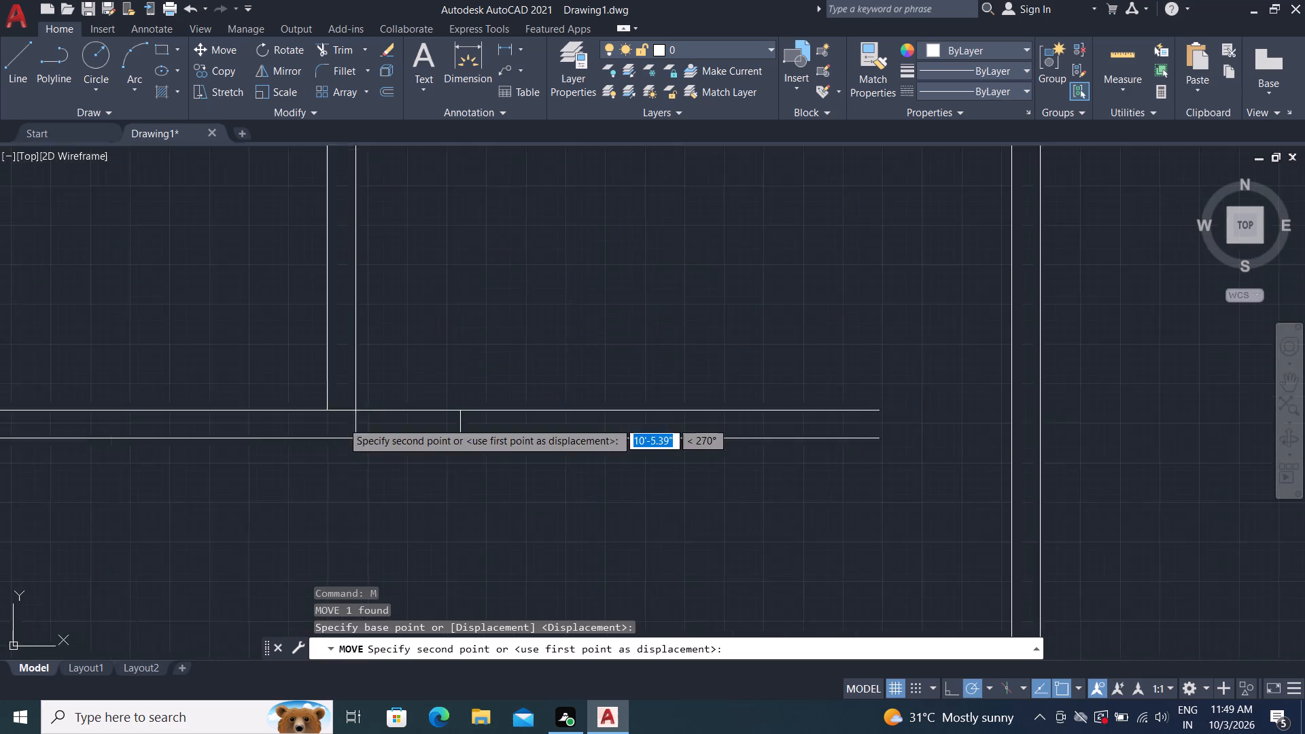
scroll(342, 421, up, 2)
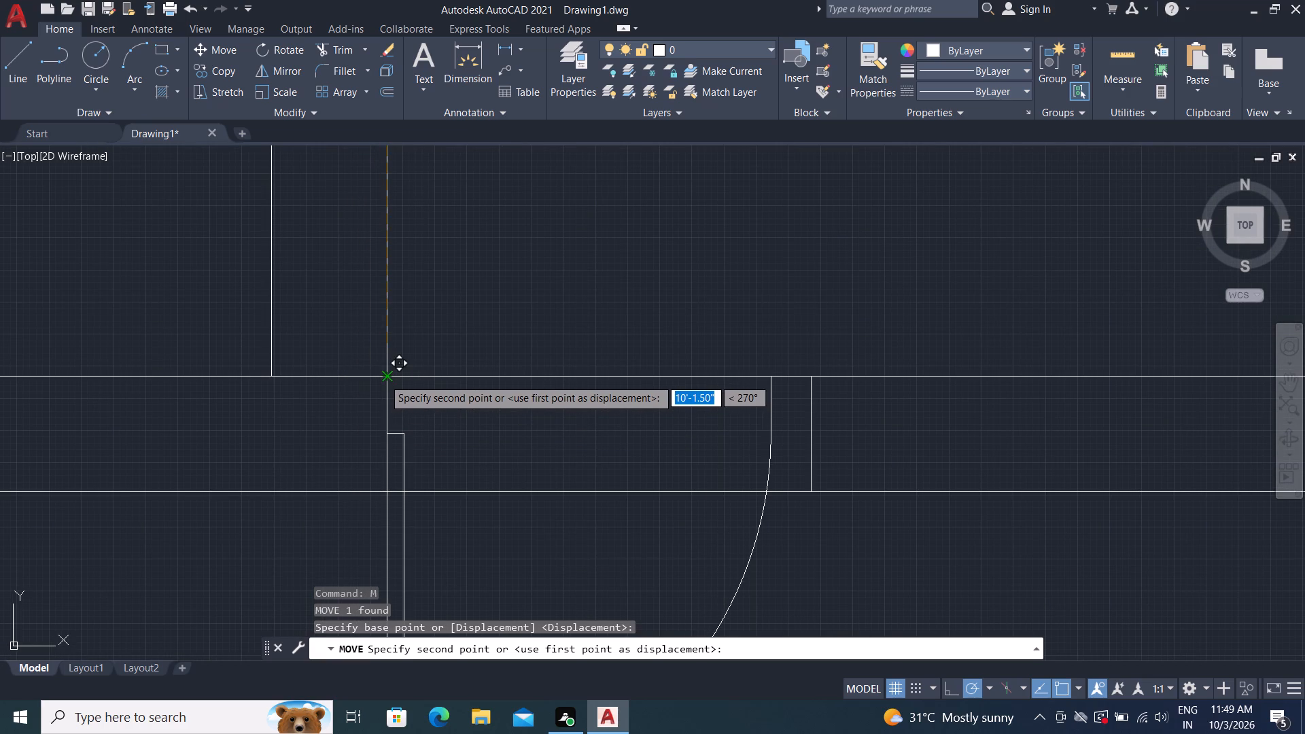
click(385, 377)
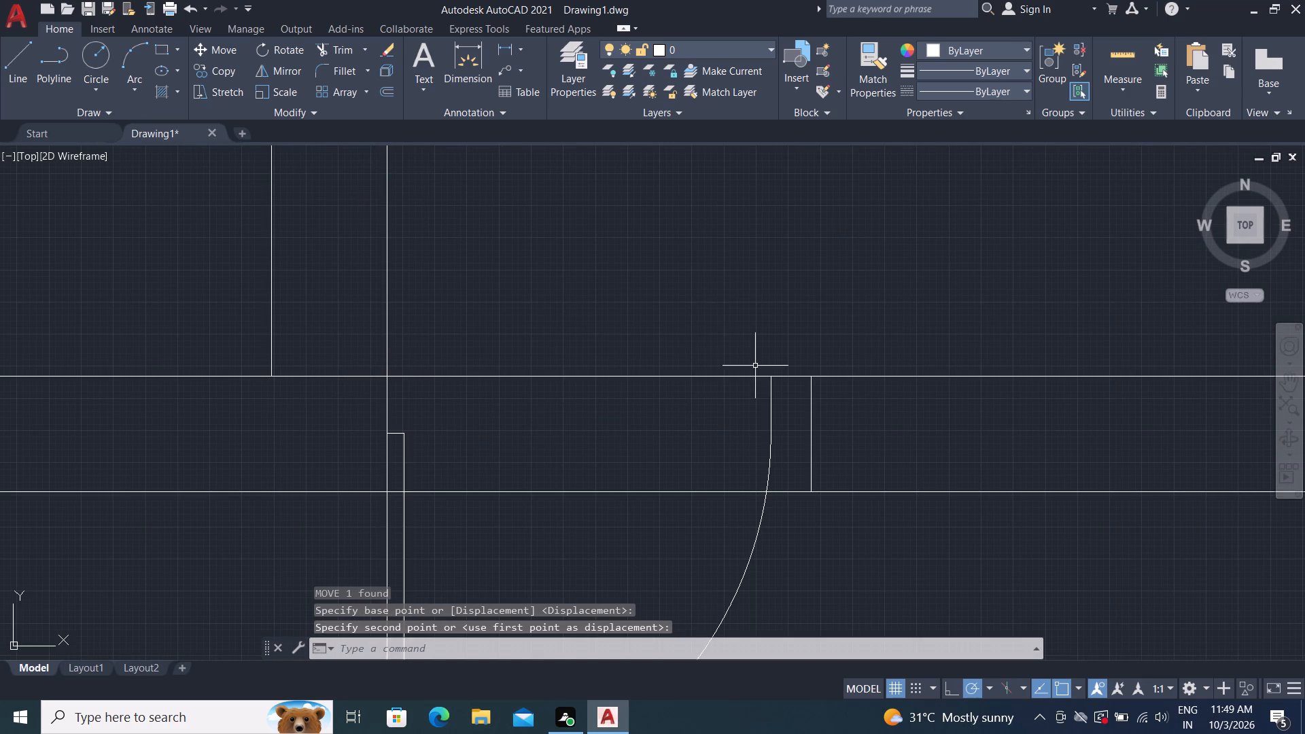
Delete the short jamb lines beside the two placed doors, in the building's bottom wall and the middle-right room's bottom wall.
click(810, 413)
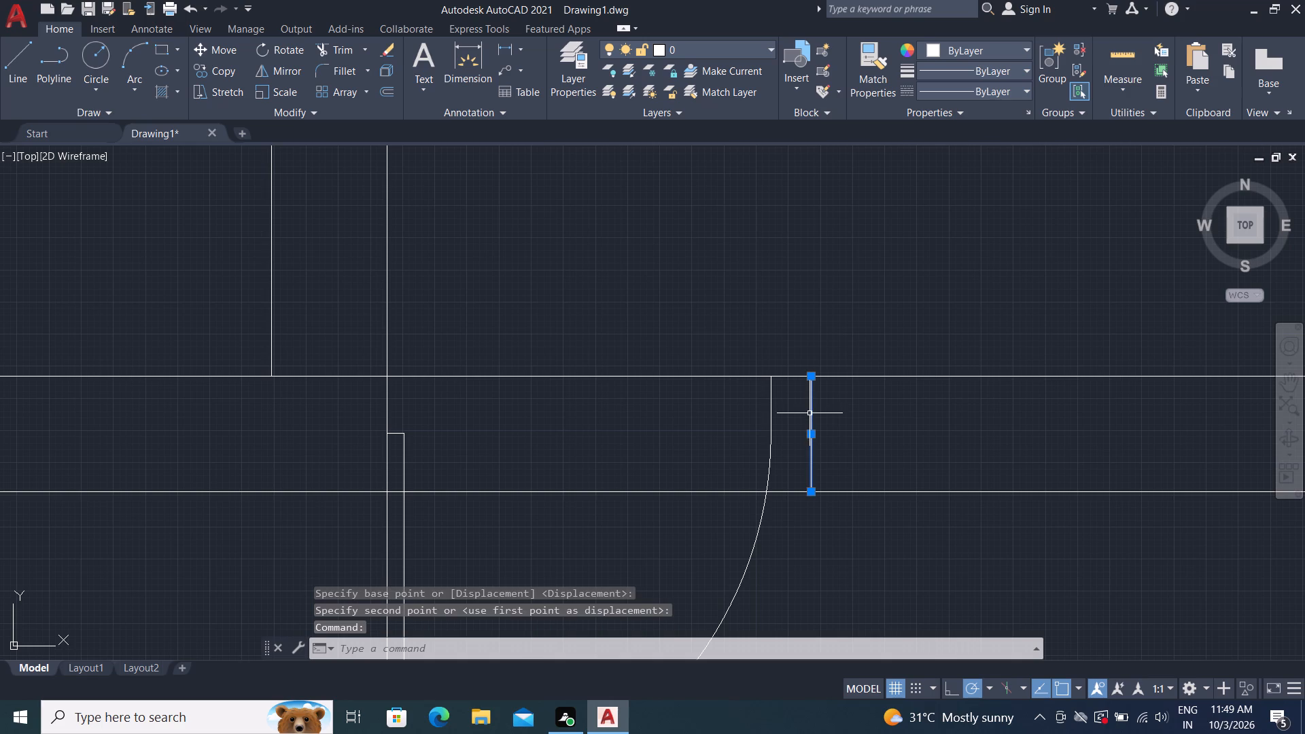
middle_drag(684, 287, 692, 577)
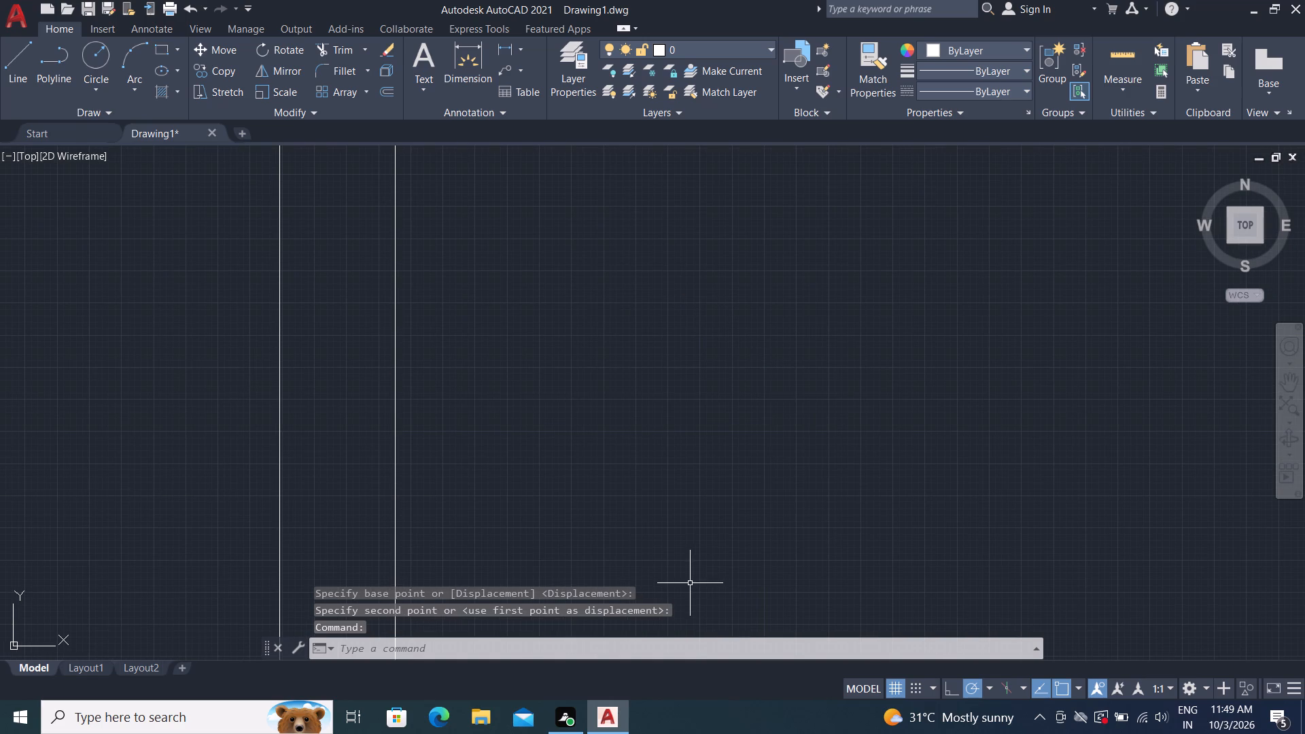
middle_drag(676, 398, 662, 733)
scroll(632, 470, down, 2)
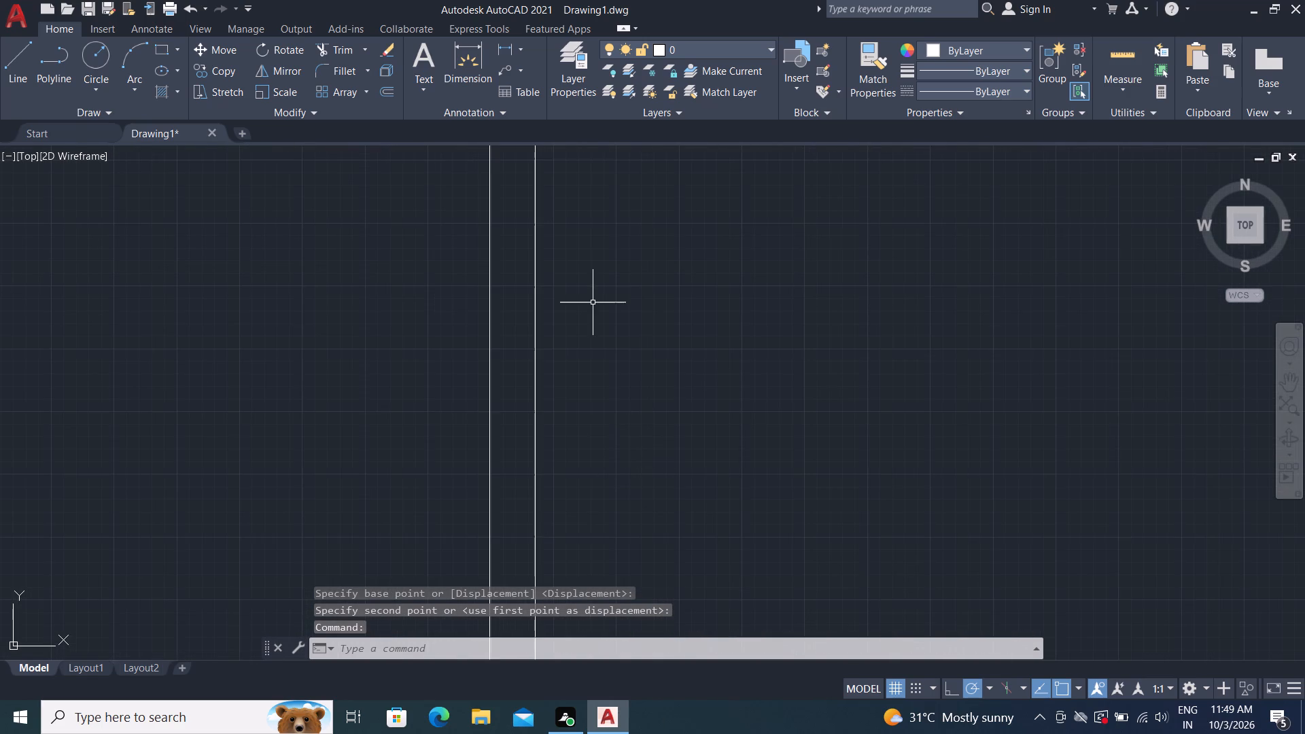
middle_drag(593, 302, 421, 733)
middle_drag(515, 537, 506, 452)
middle_drag(514, 527, 455, 404)
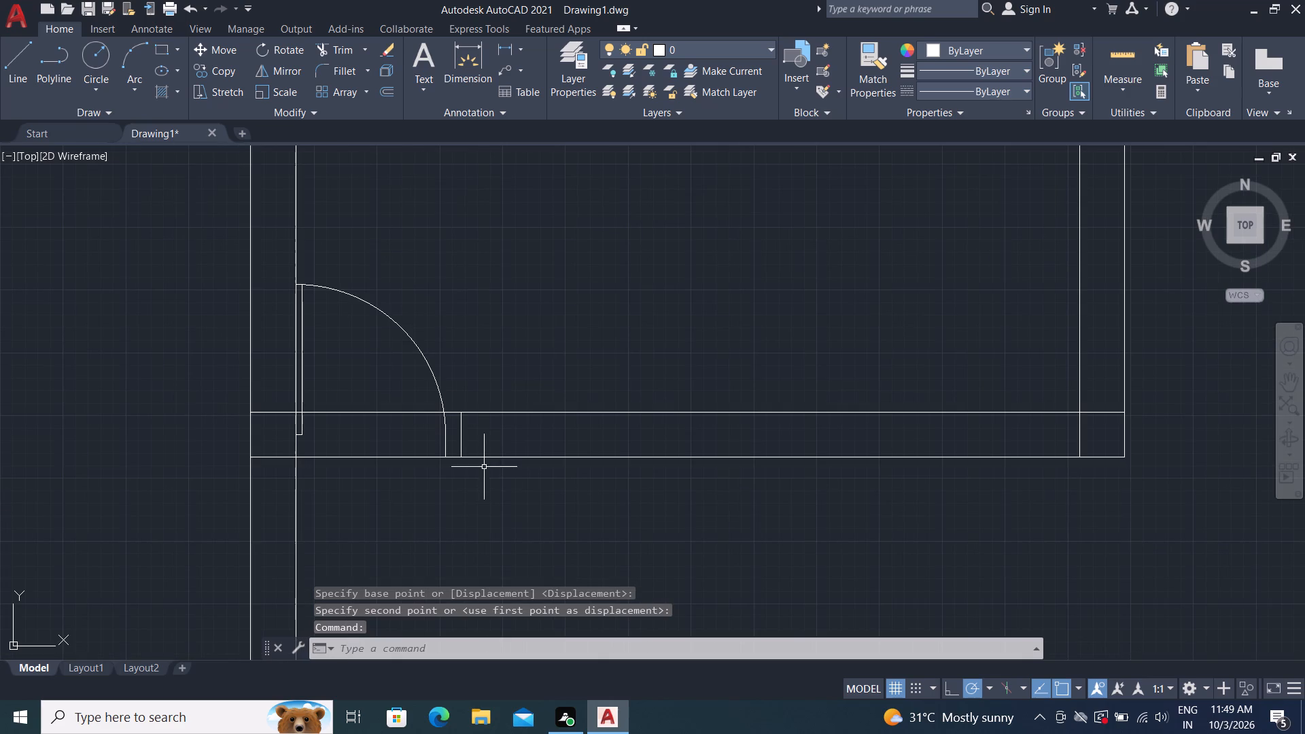
click(461, 433)
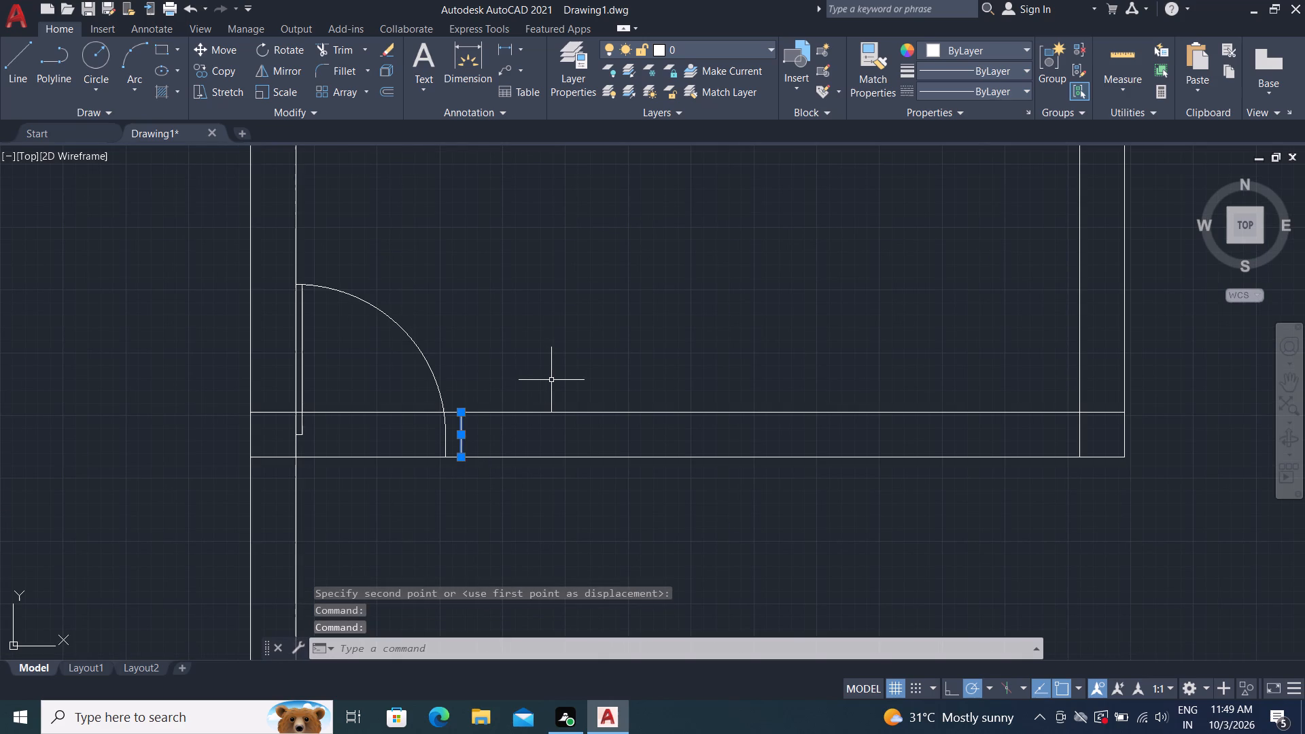
key(Delete)
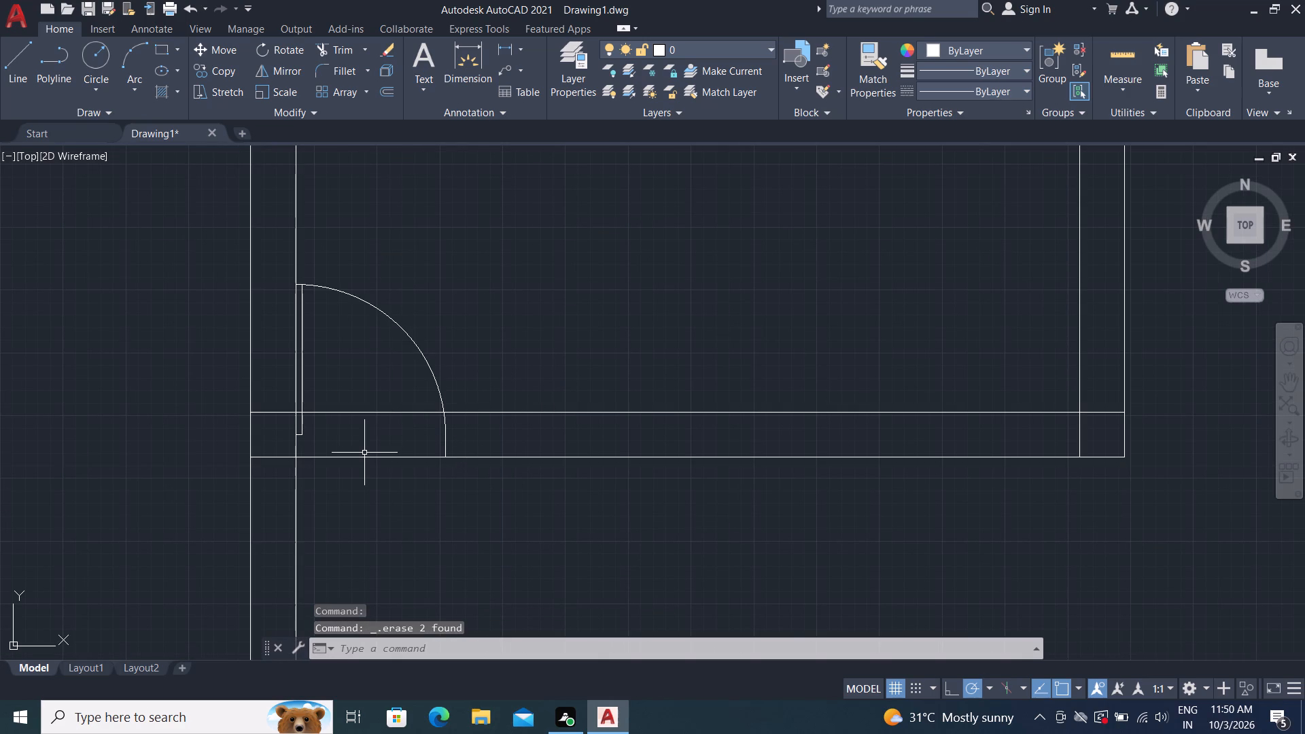
Trim the upper line of the middle-right room's bottom wall across the door opening and inside the door leaf.
text(TR)
key(space)
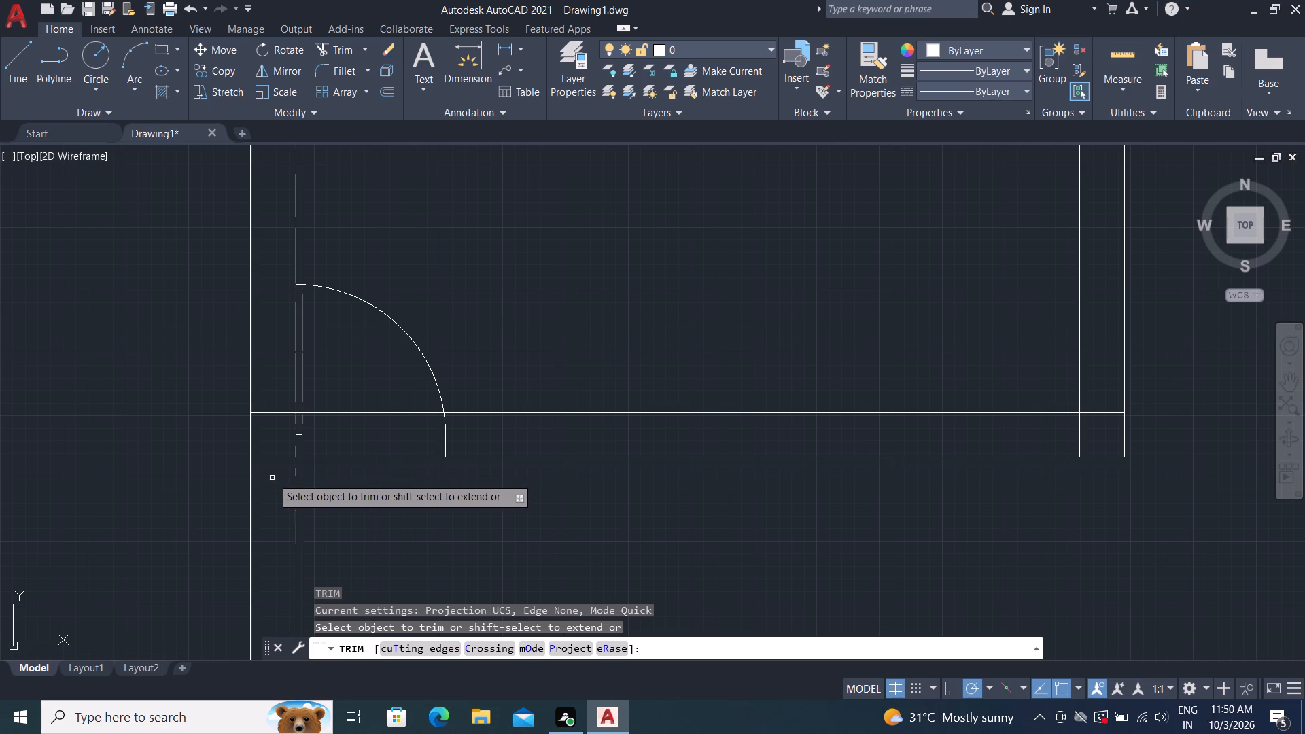
scroll(330, 394, up, 4)
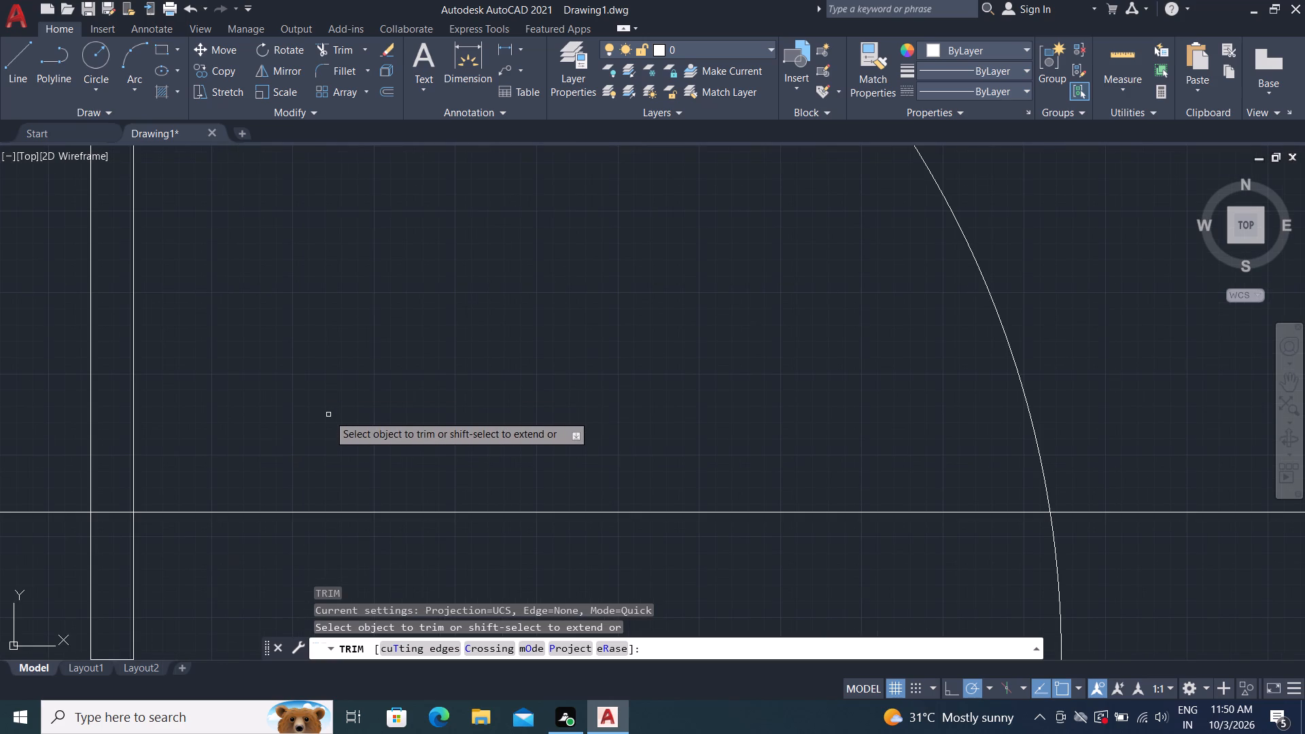
middle_drag(377, 416, 483, 231)
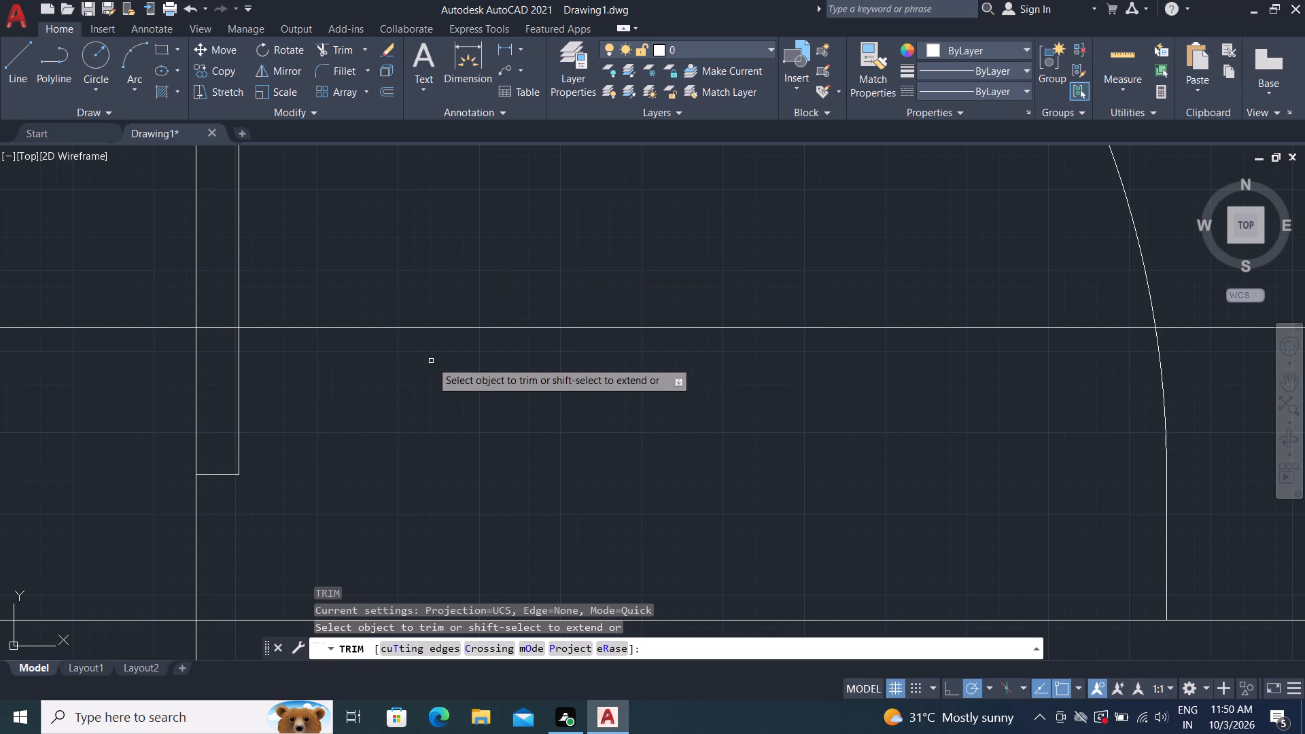
click(391, 330)
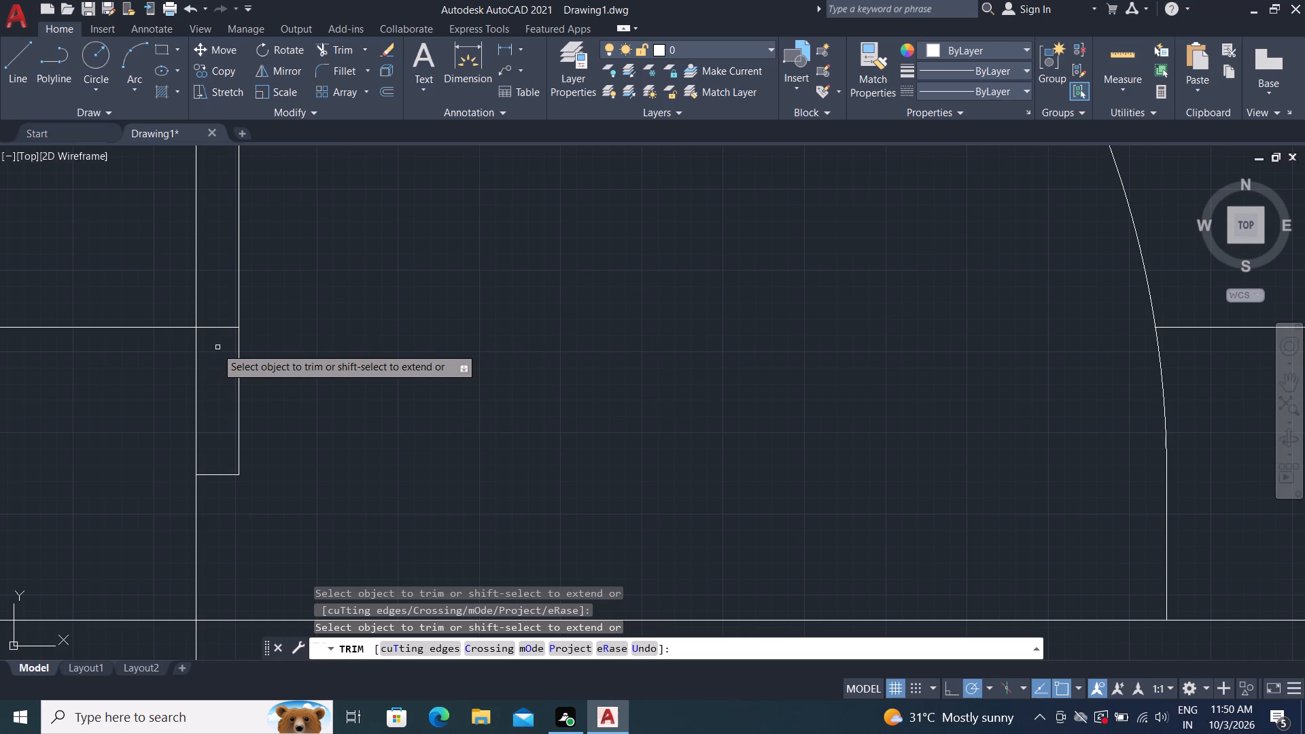
click(204, 328)
Trim the lower line of the building's bottom wall inside the door leaf and across the opening of the downward-opening door.
scroll(351, 243, down, 1)
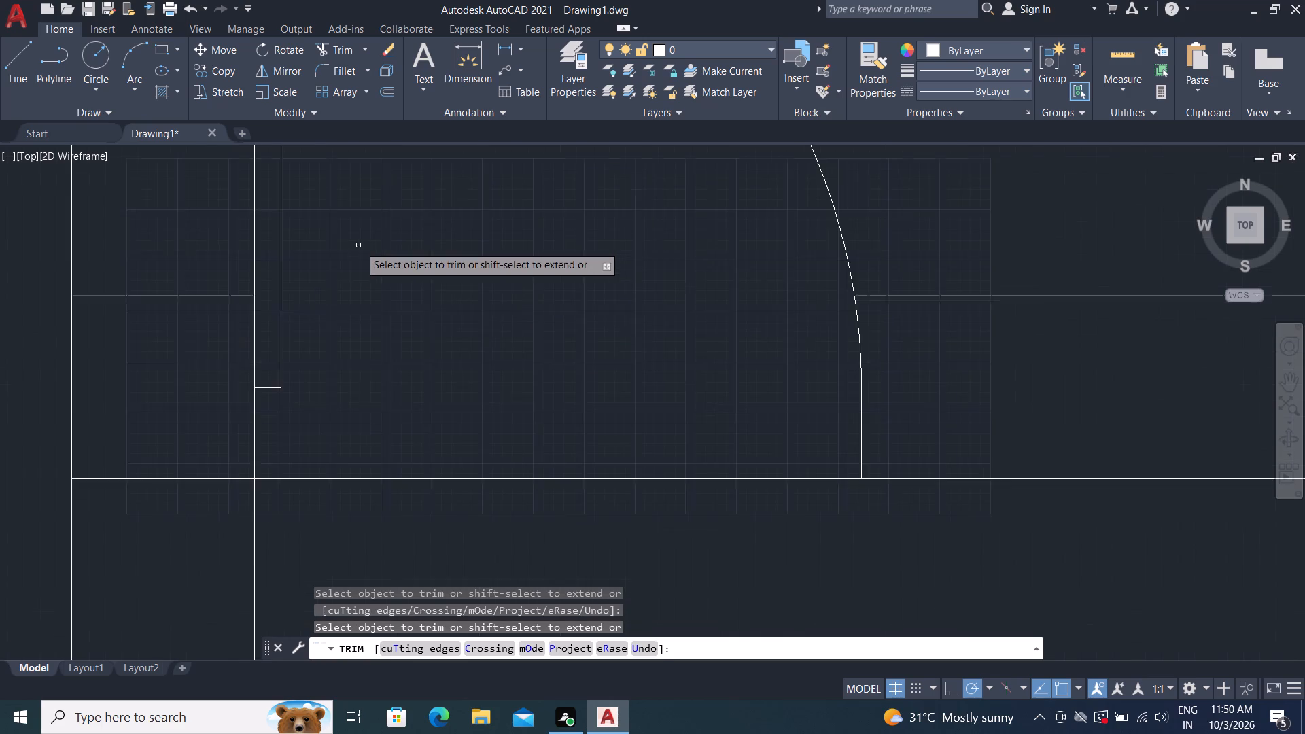
scroll(362, 245, down, 4)
middle_click(412, 357)
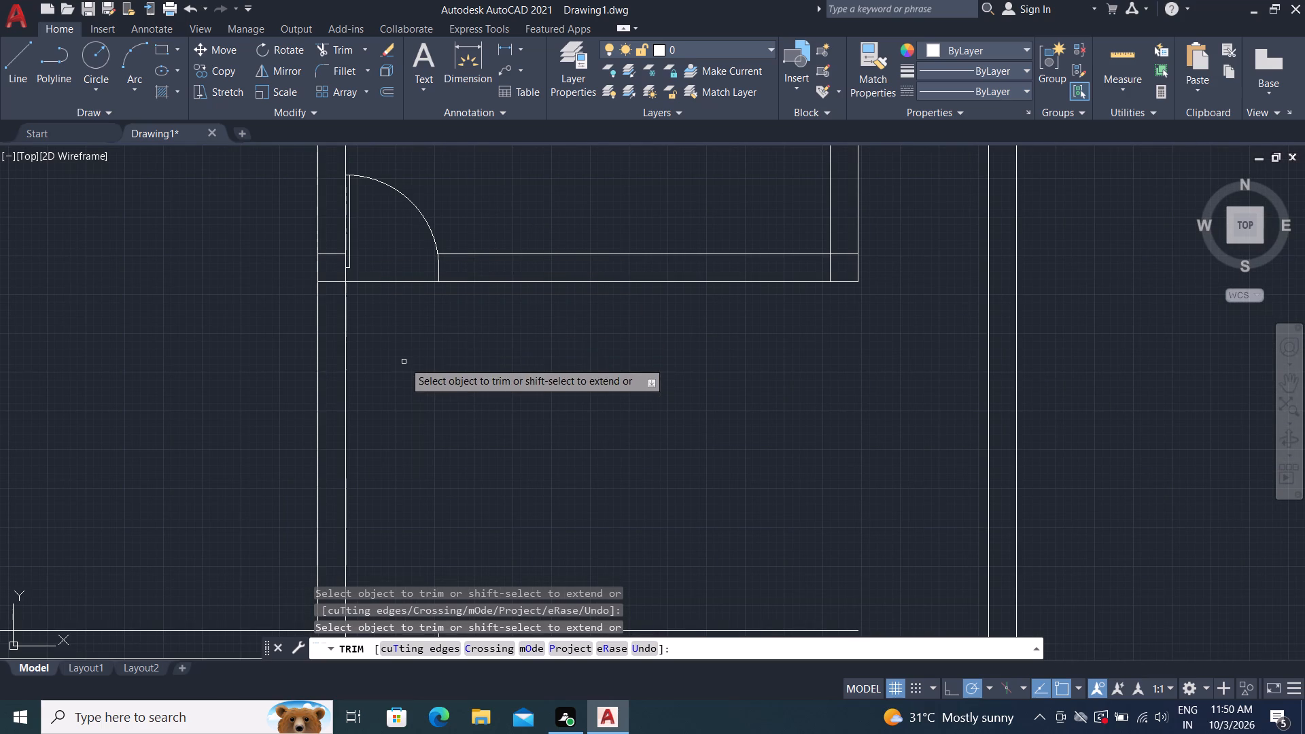
scroll(470, 279, down, 1)
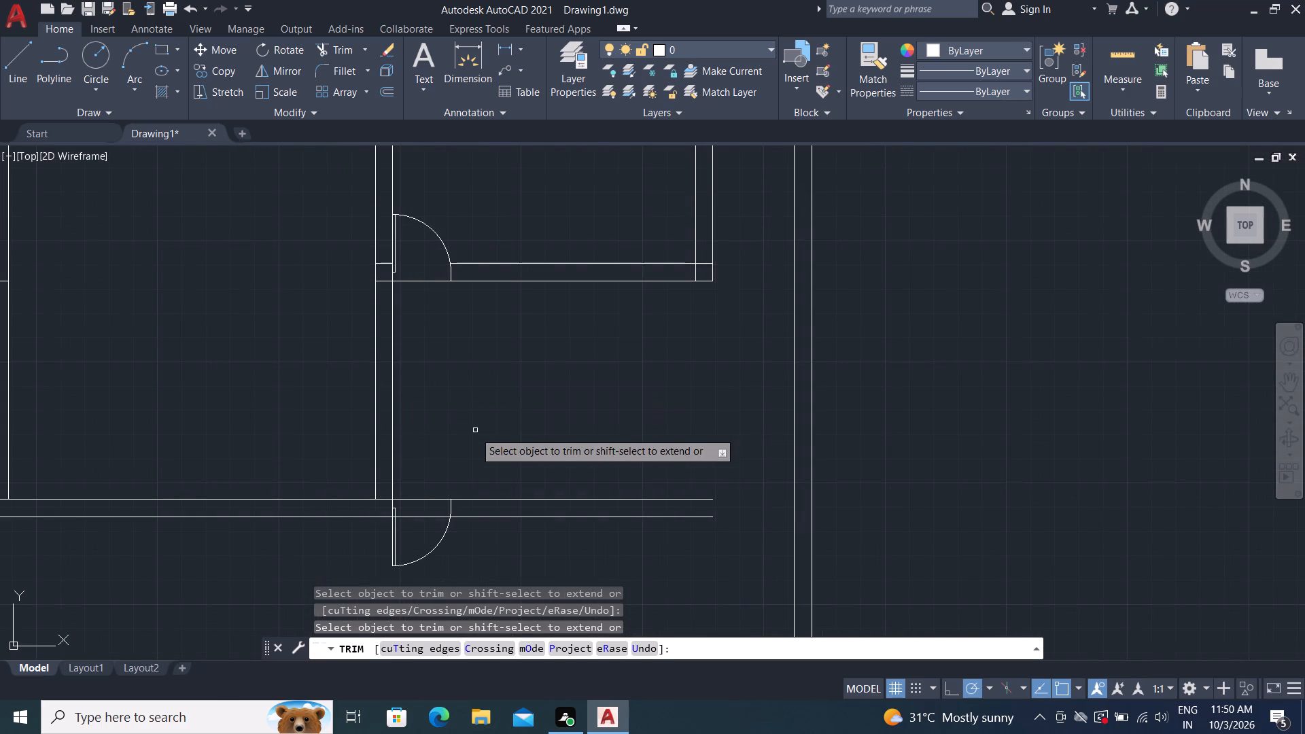
middle_drag(427, 466, 370, 332)
middle_drag(370, 292, 370, 283)
scroll(369, 406, up, 2)
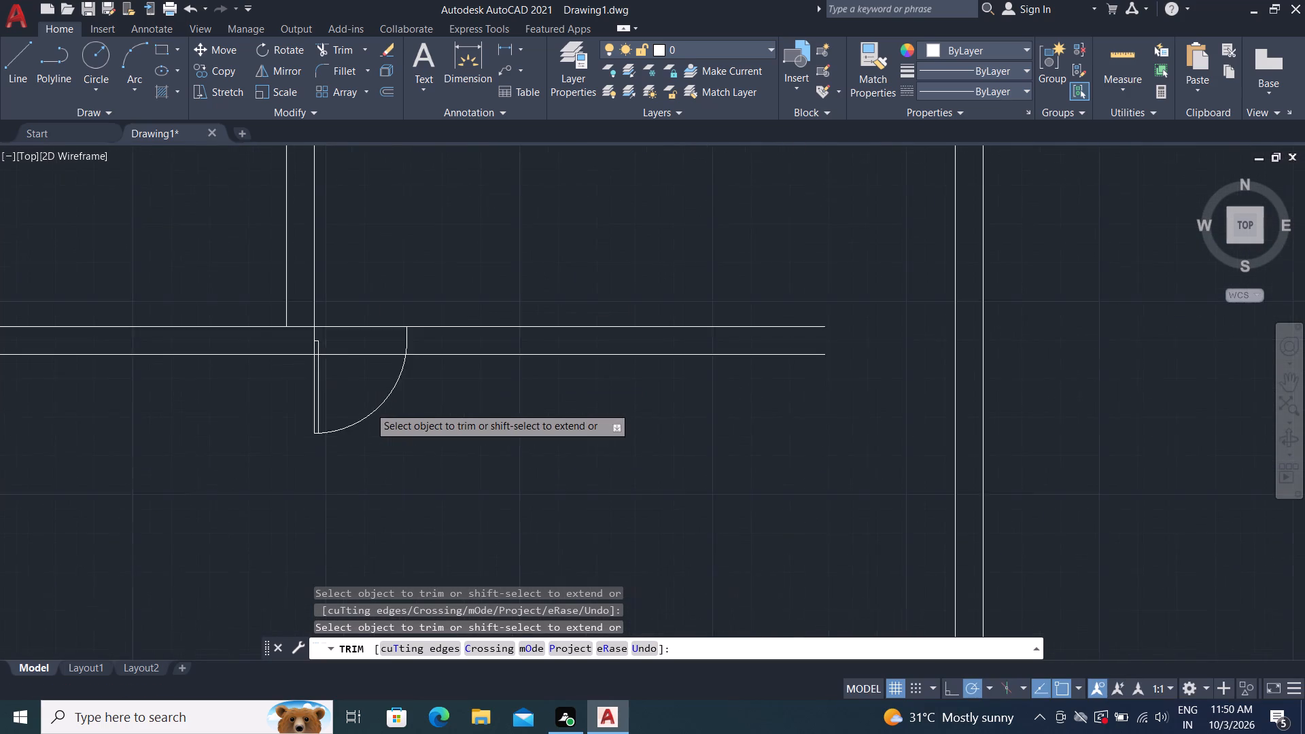
scroll(369, 406, up, 2)
middle_drag(273, 377, 481, 413)
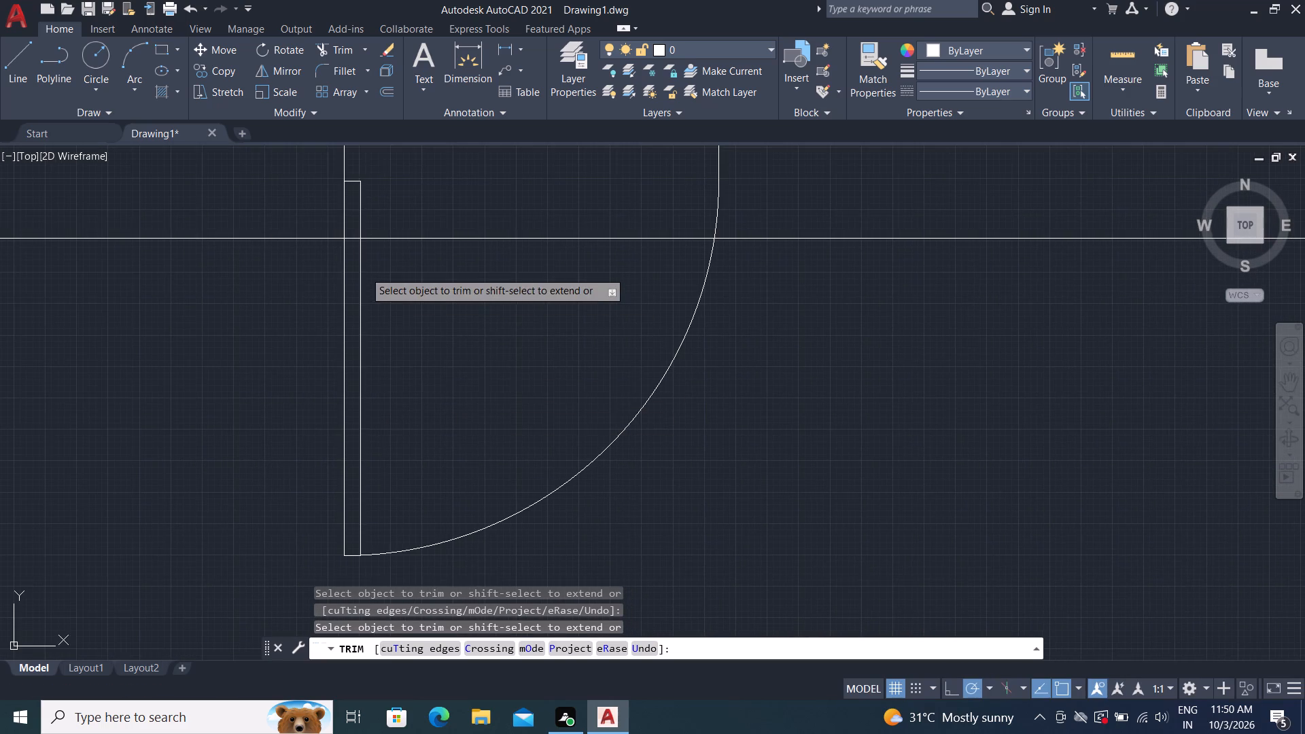
scroll(351, 256, up, 3)
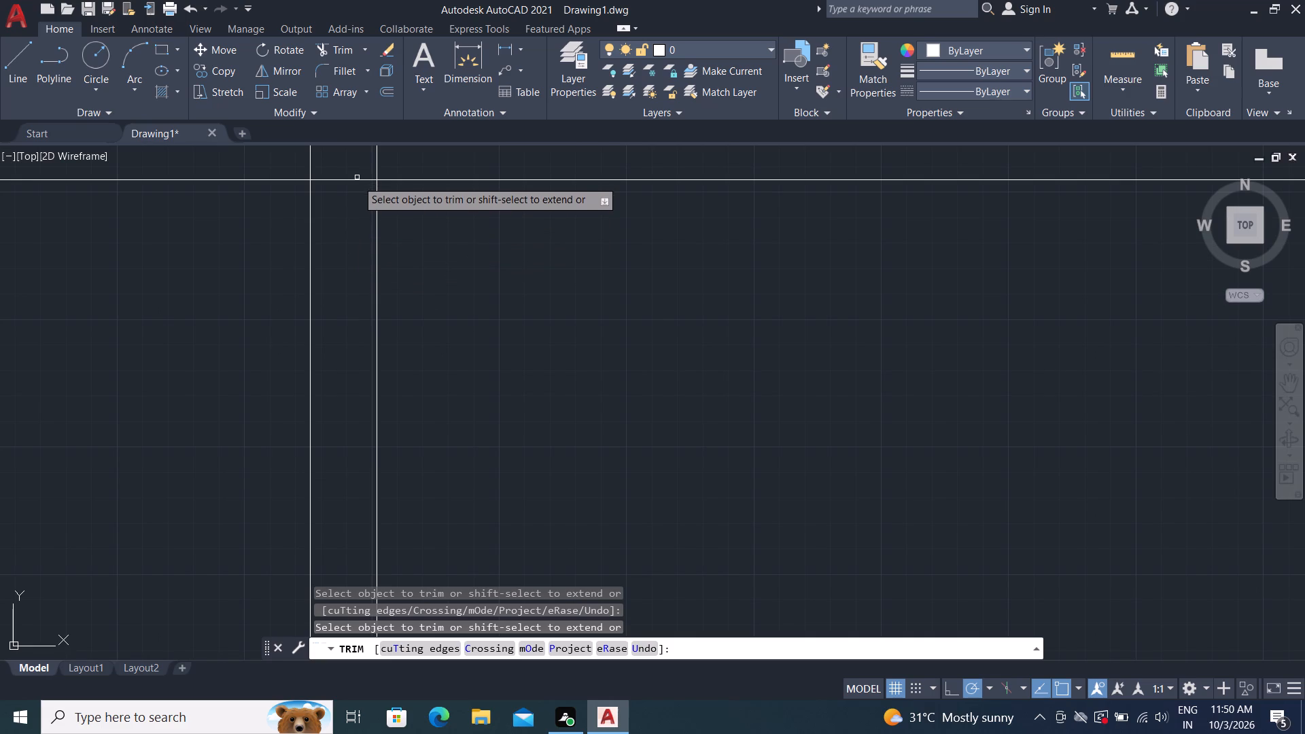
click(359, 182)
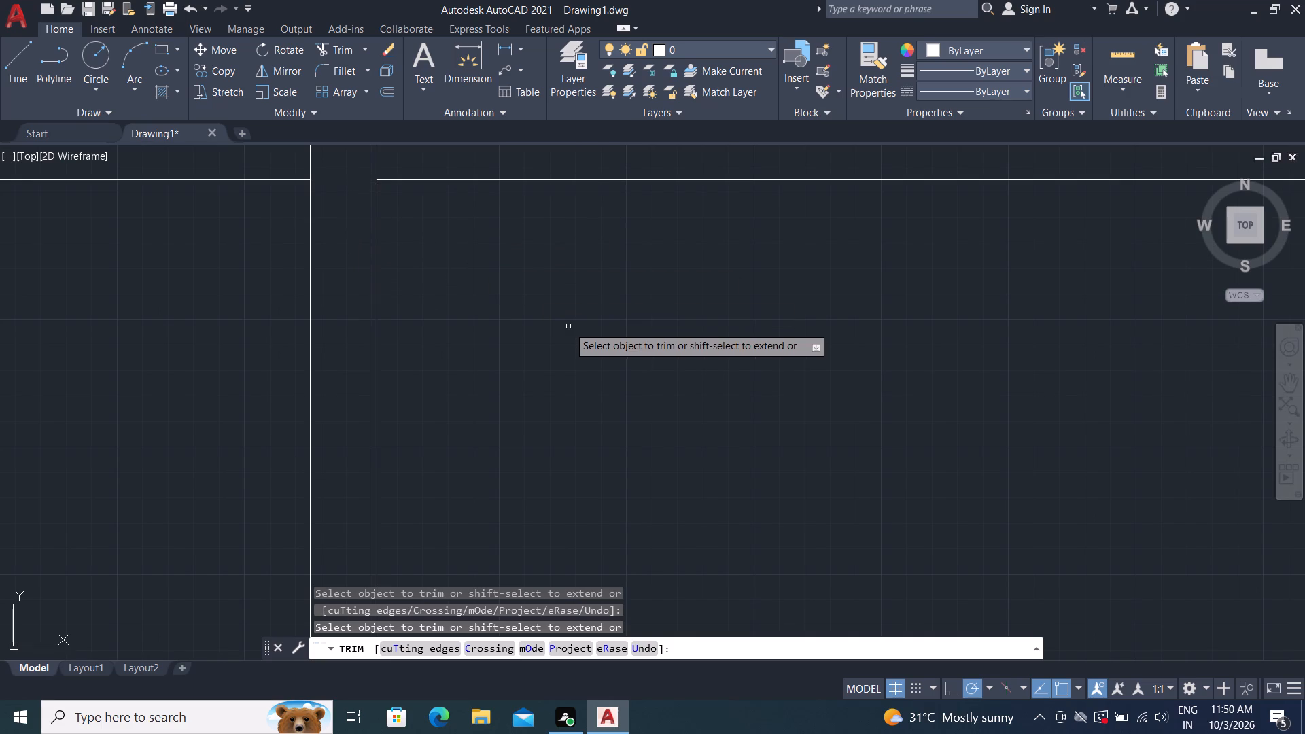
scroll(576, 331, down, 3)
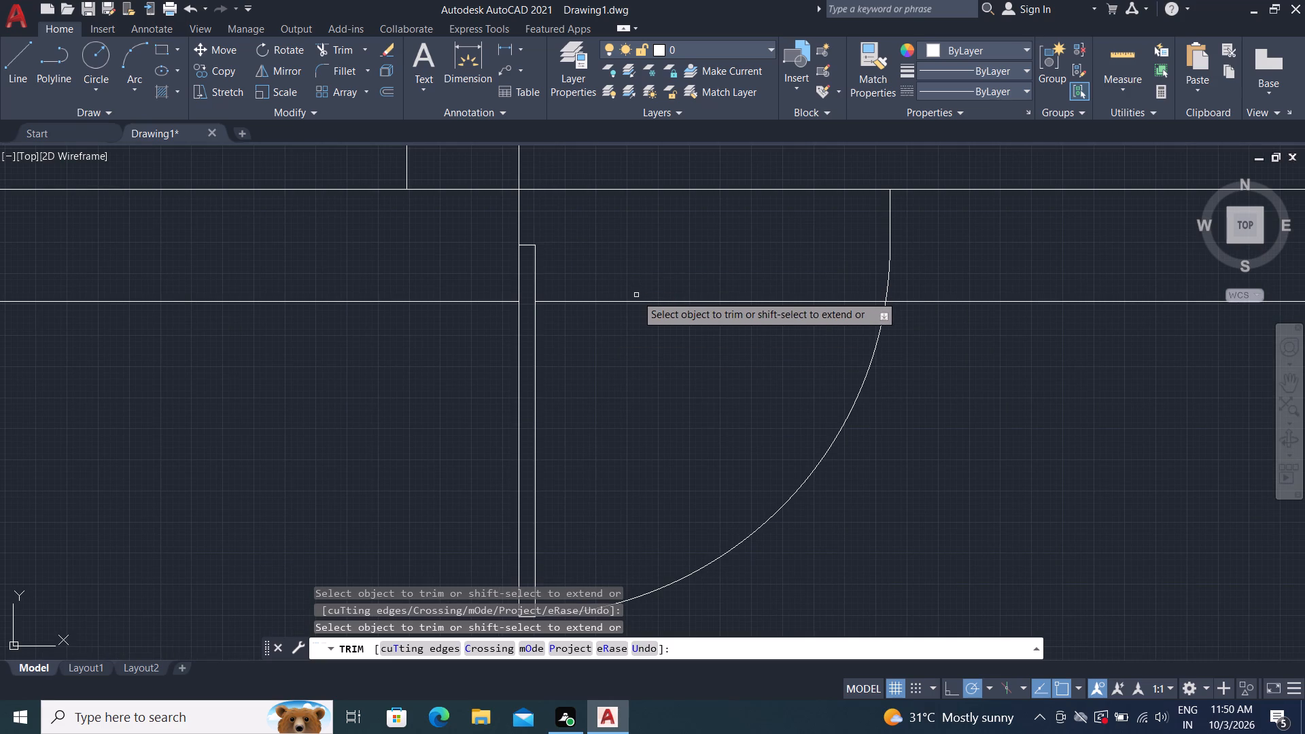
click(631, 302)
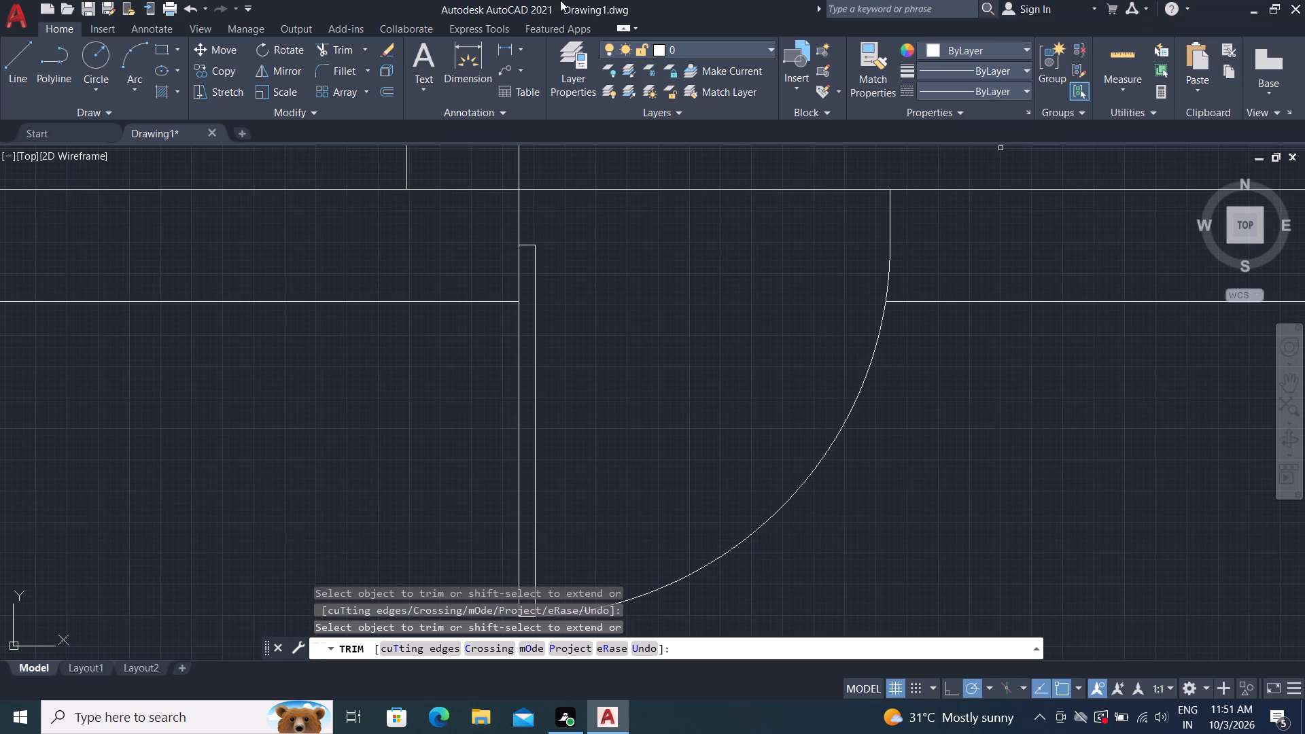
Trim the crossing inner lines at the middle-right room's lower-right corner and the stub across the central room's right wall beside its door.
scroll(422, 344, down, 1)
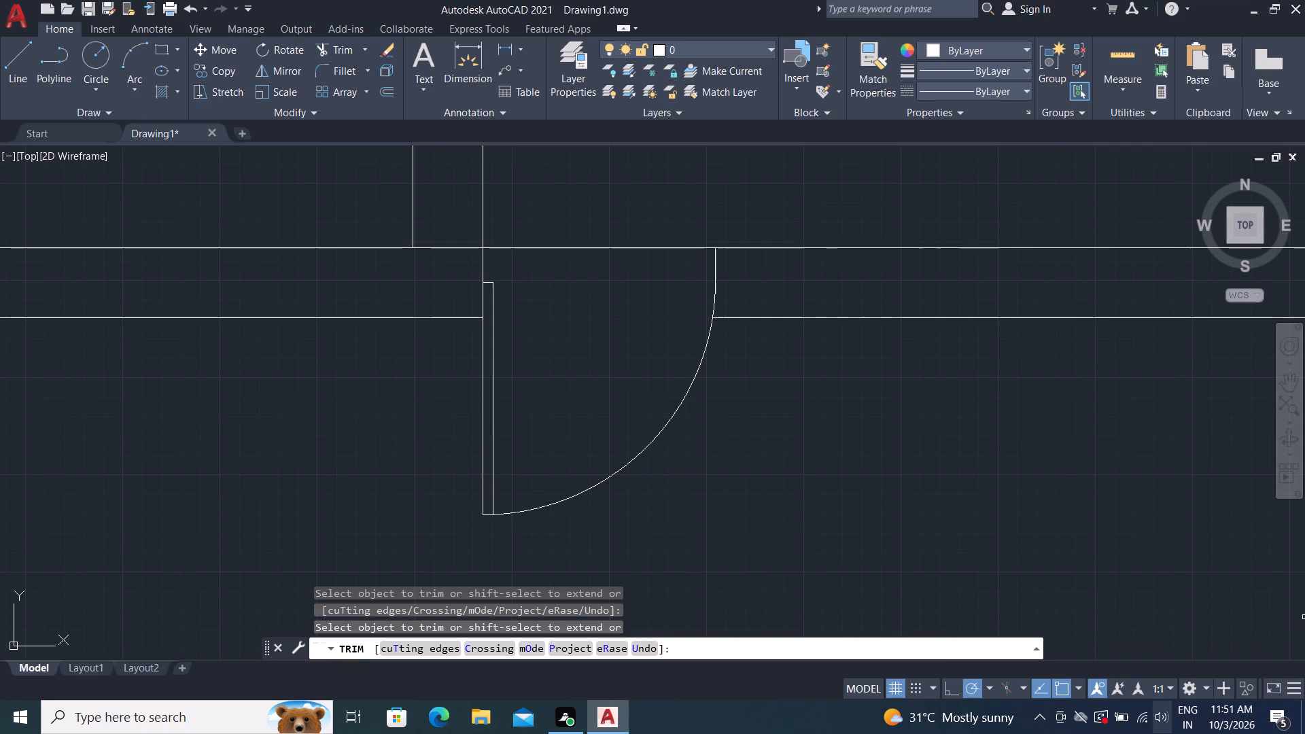
scroll(590, 310, down, 4)
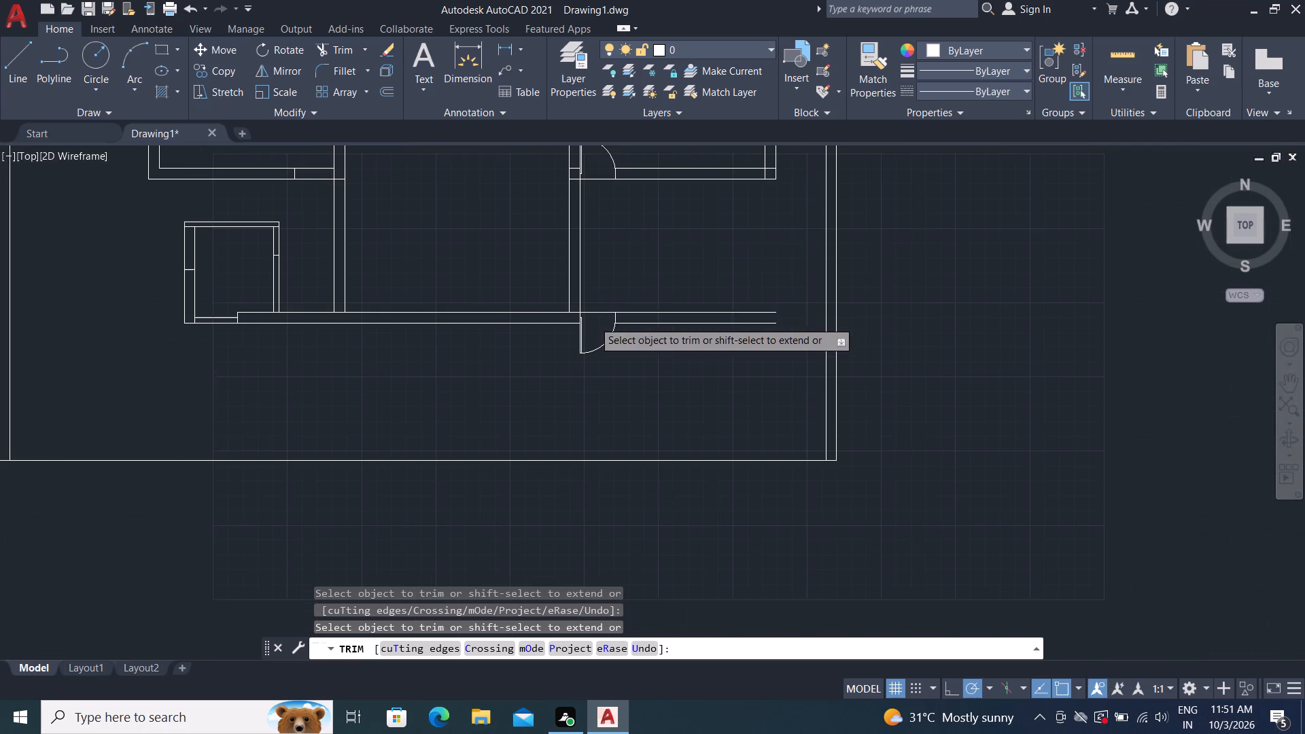
middle_drag(618, 219, 636, 323)
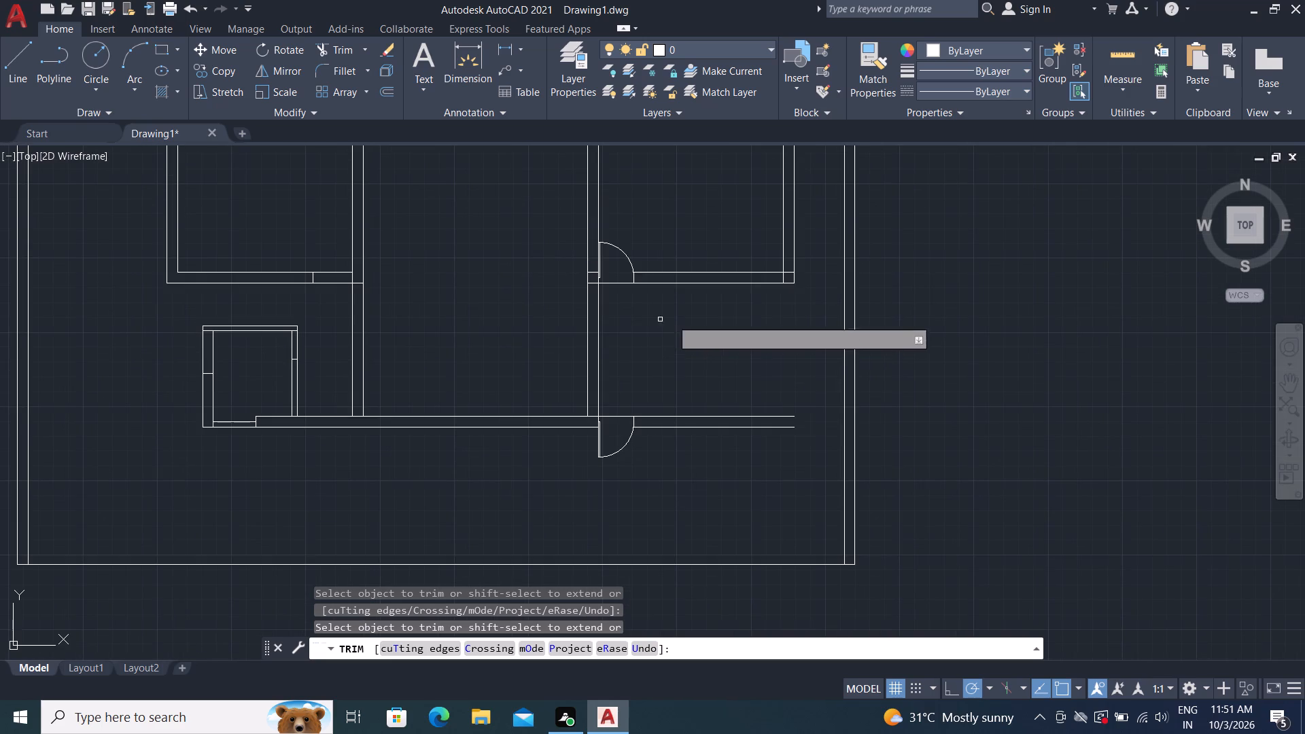
scroll(765, 277, up, 3)
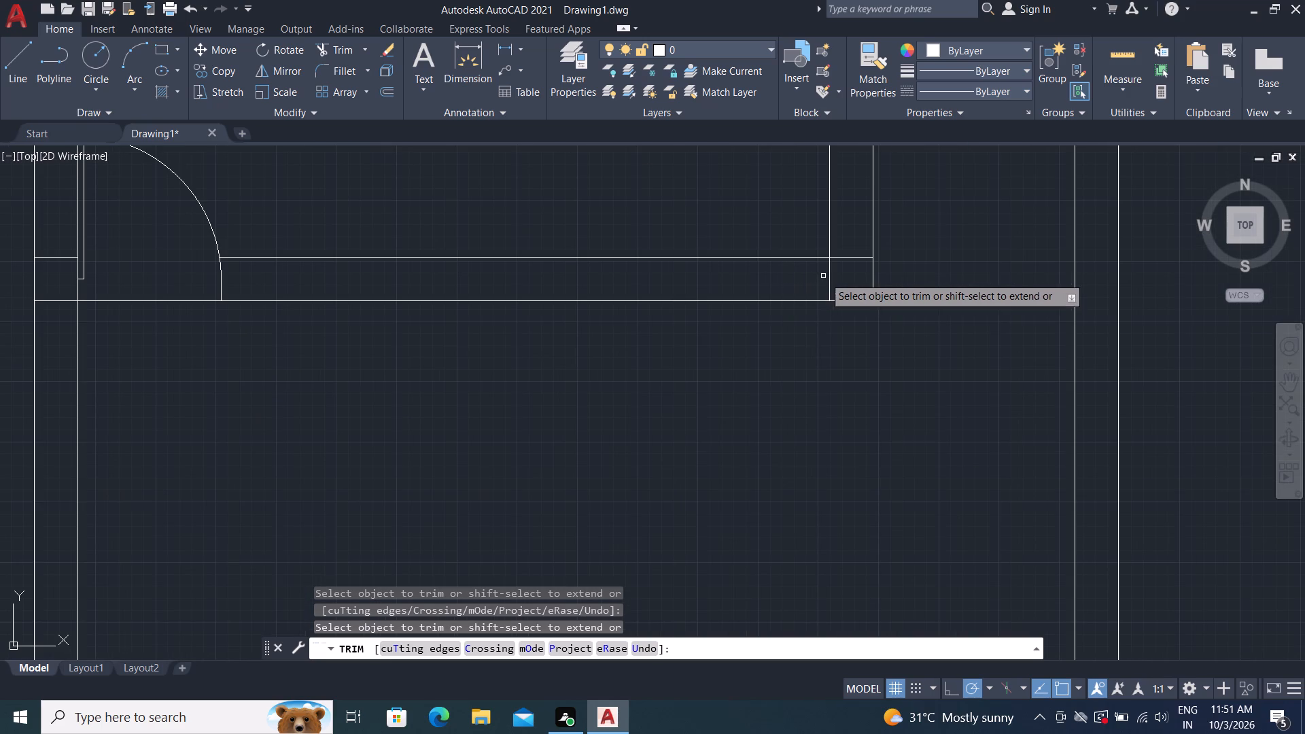
click(829, 280)
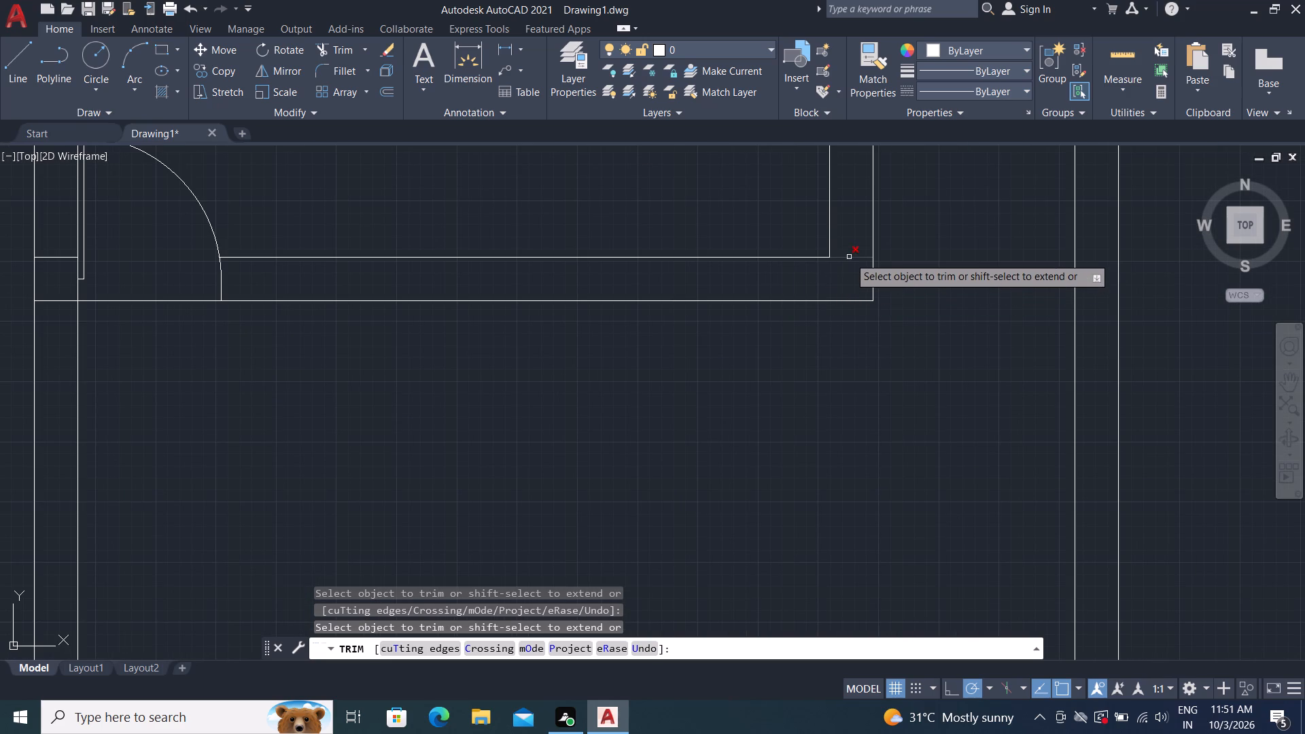
click(849, 256)
scroll(638, 490, down, 2)
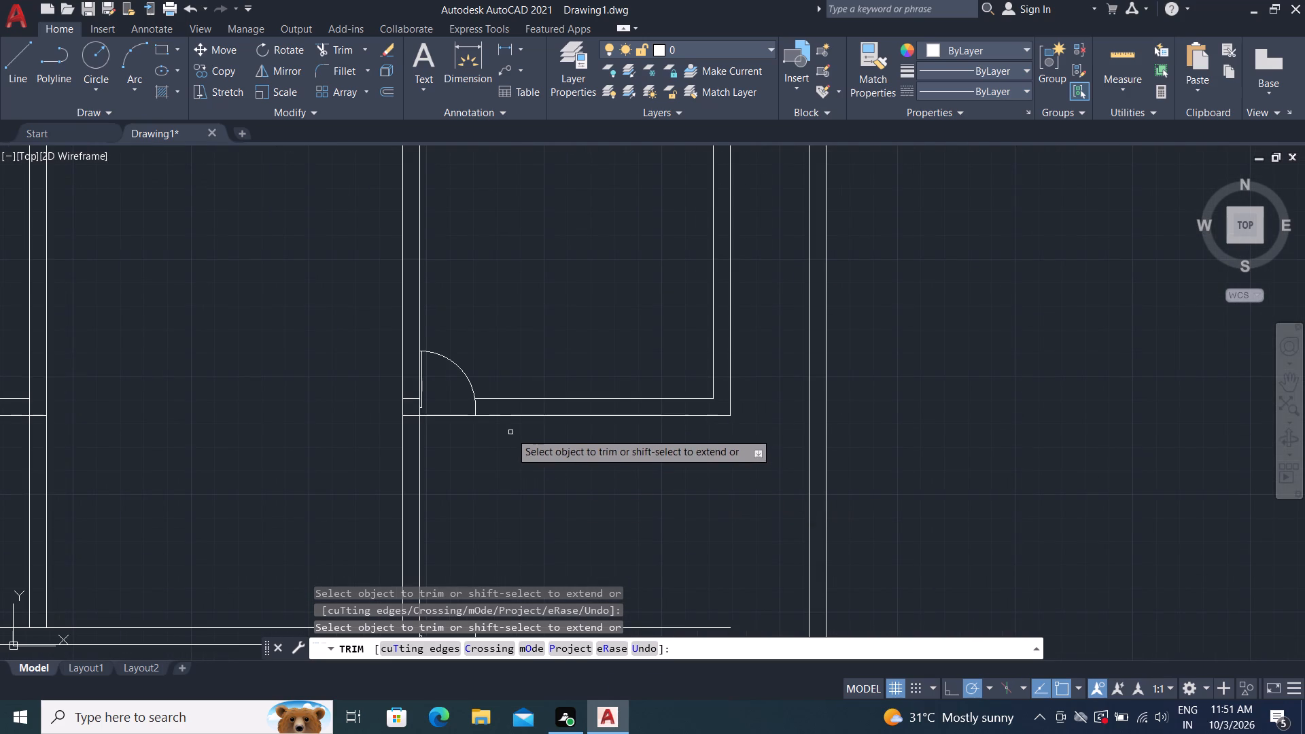
click(415, 400)
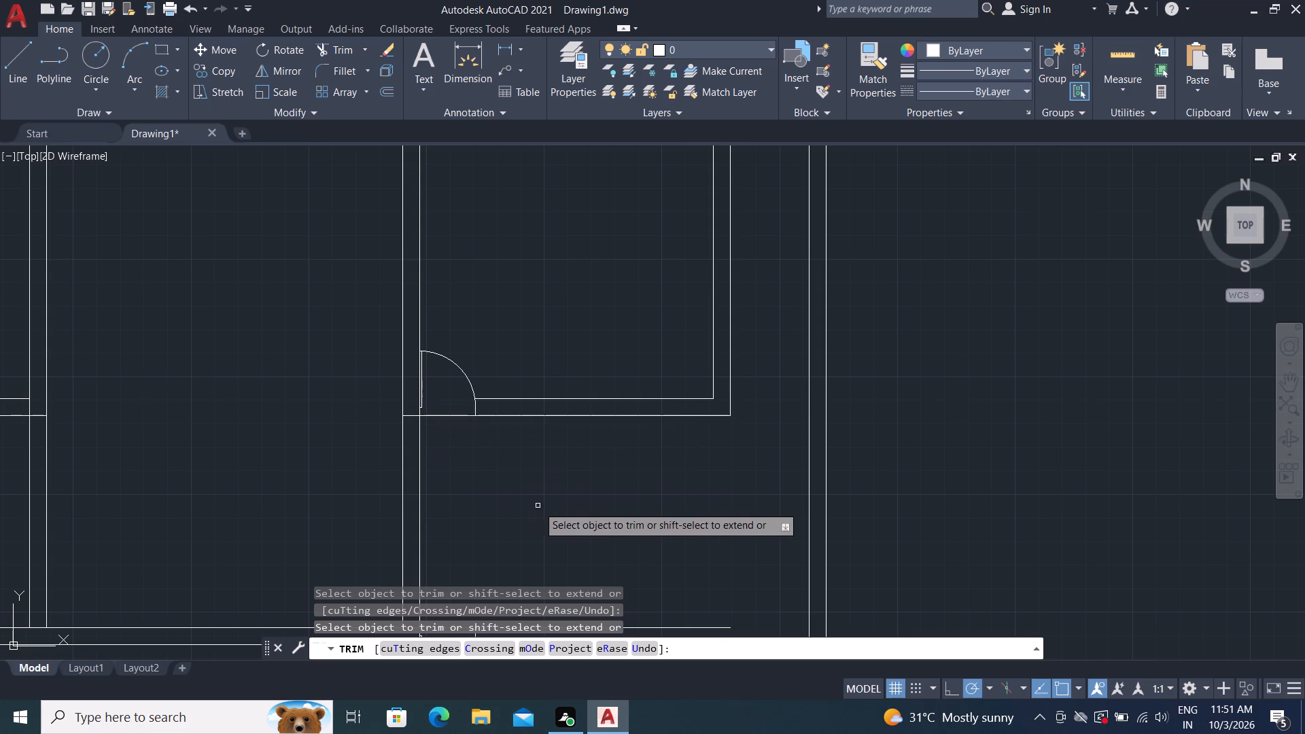
Trim the crossing lines where the central room's left wall meets the horizontal wall below the upper rooms, keeping that wall's upper line.
scroll(562, 519, down, 1)
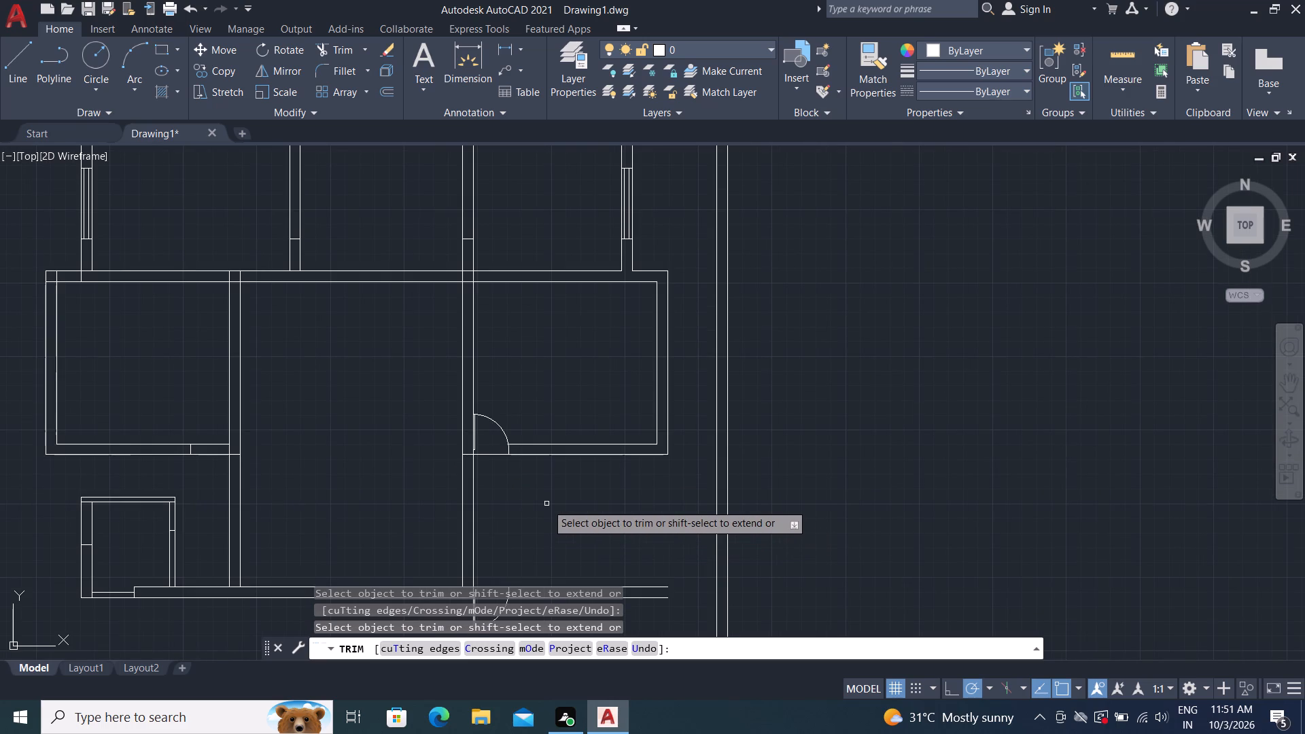
scroll(541, 510, down, 1)
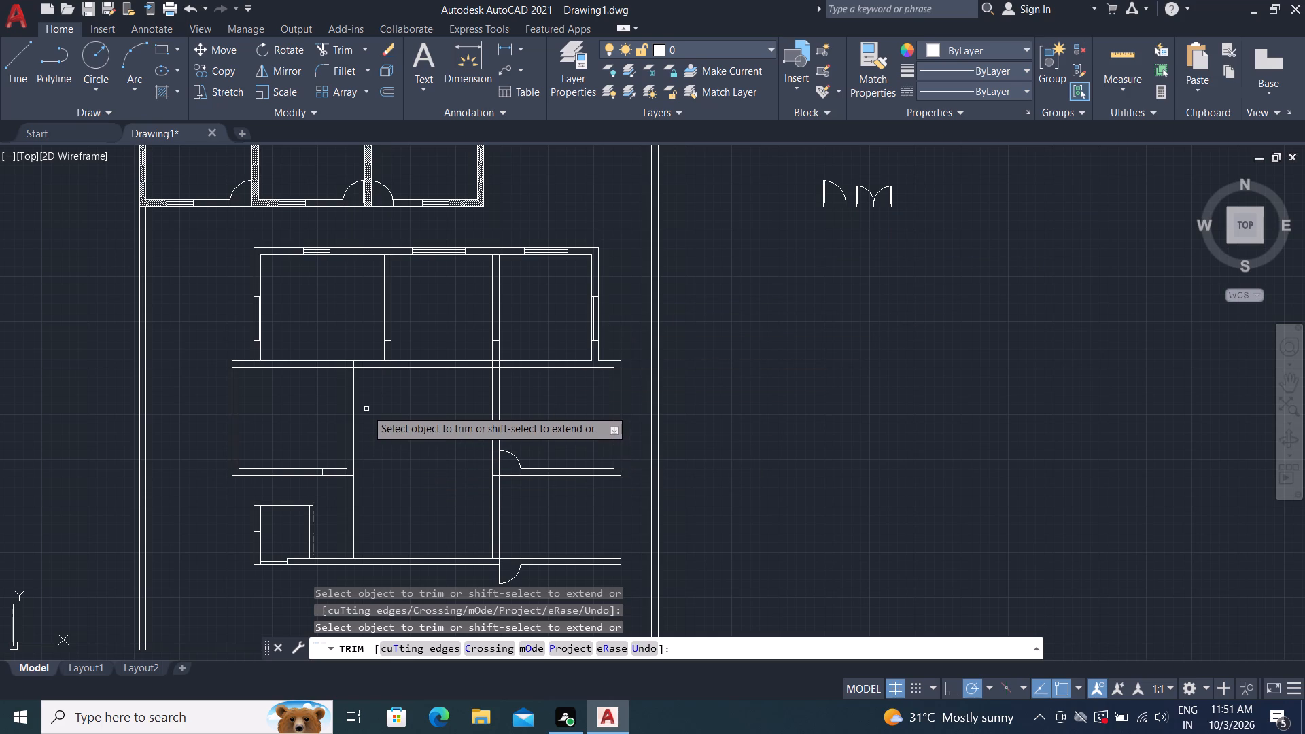
scroll(366, 409, up, 2)
scroll(300, 298, up, 3)
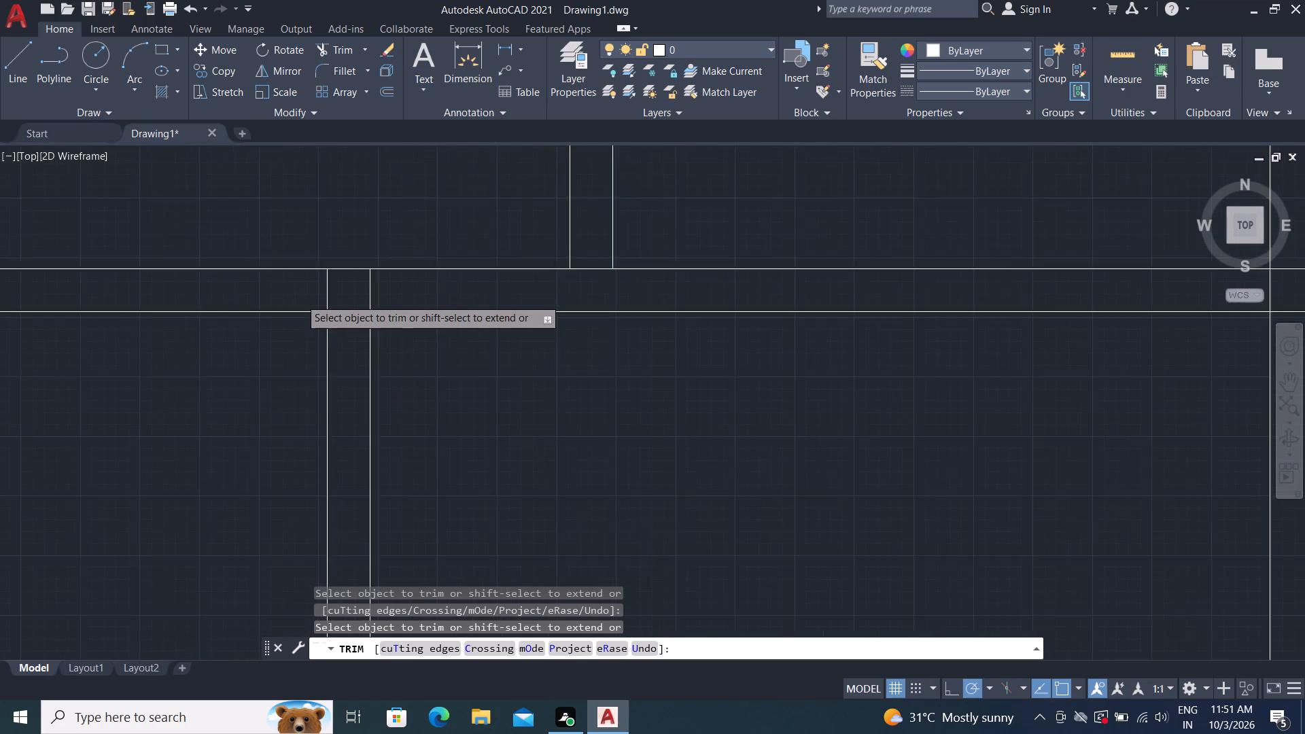
drag(308, 294, 376, 330)
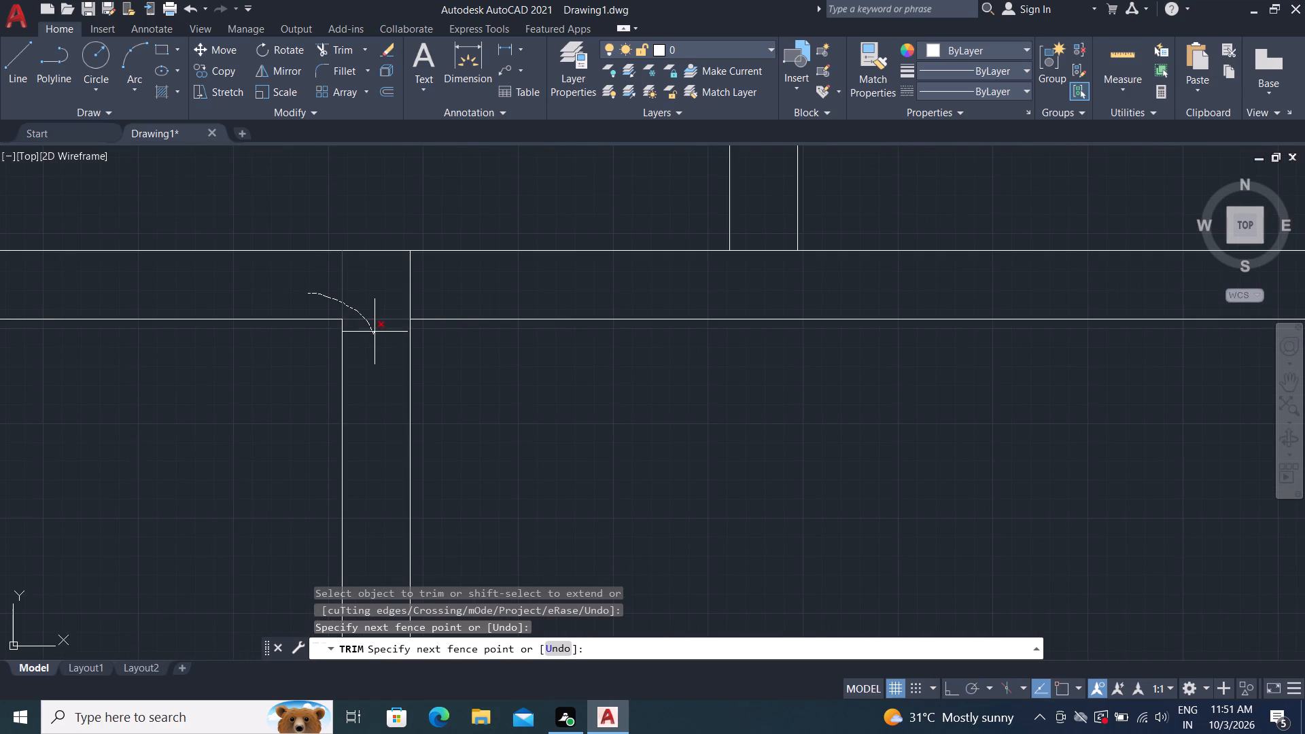
drag(376, 330, 440, 296)
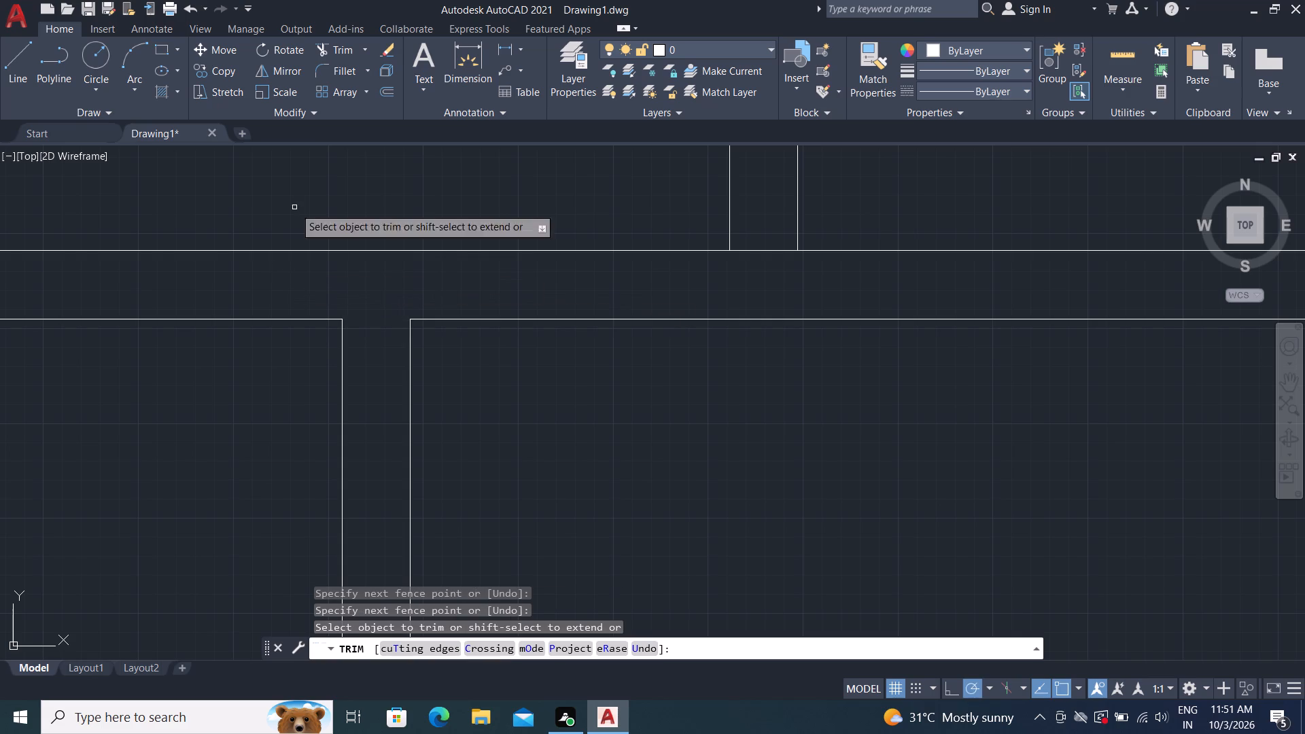
Trim the crossing lines where the central room's right wall meets the horizontal wall below the upper rooms, keeping that wall's upper line.
scroll(751, 461, down, 2)
middle_drag(844, 458, 778, 466)
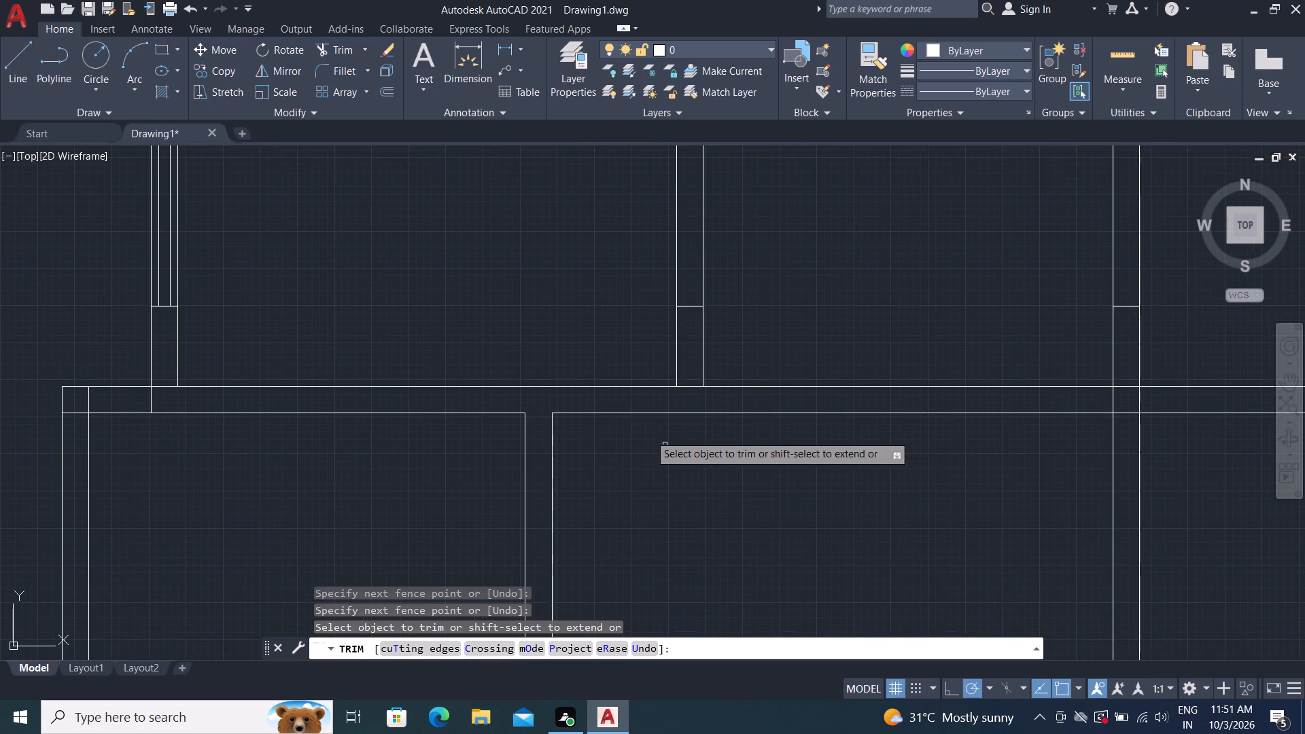
scroll(969, 315, up, 2)
middle_drag(969, 315, 712, 275)
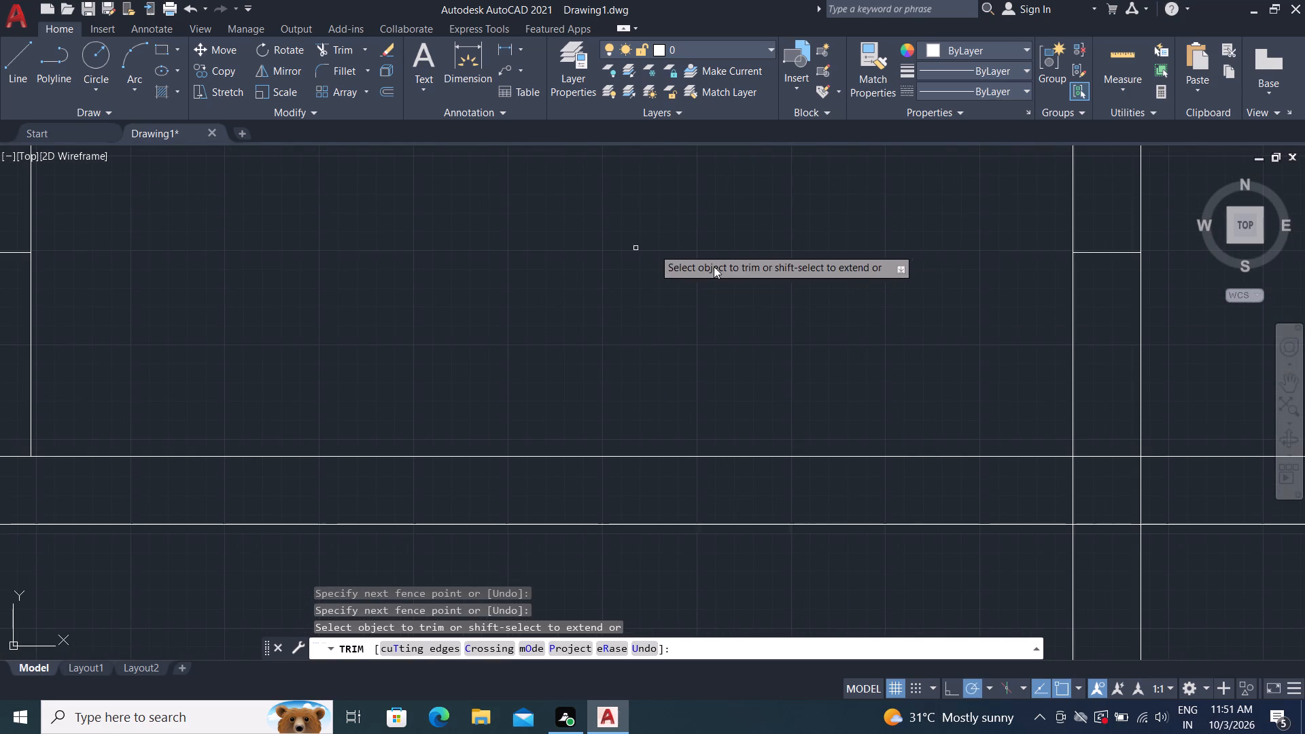
middle_drag(909, 353, 538, 153)
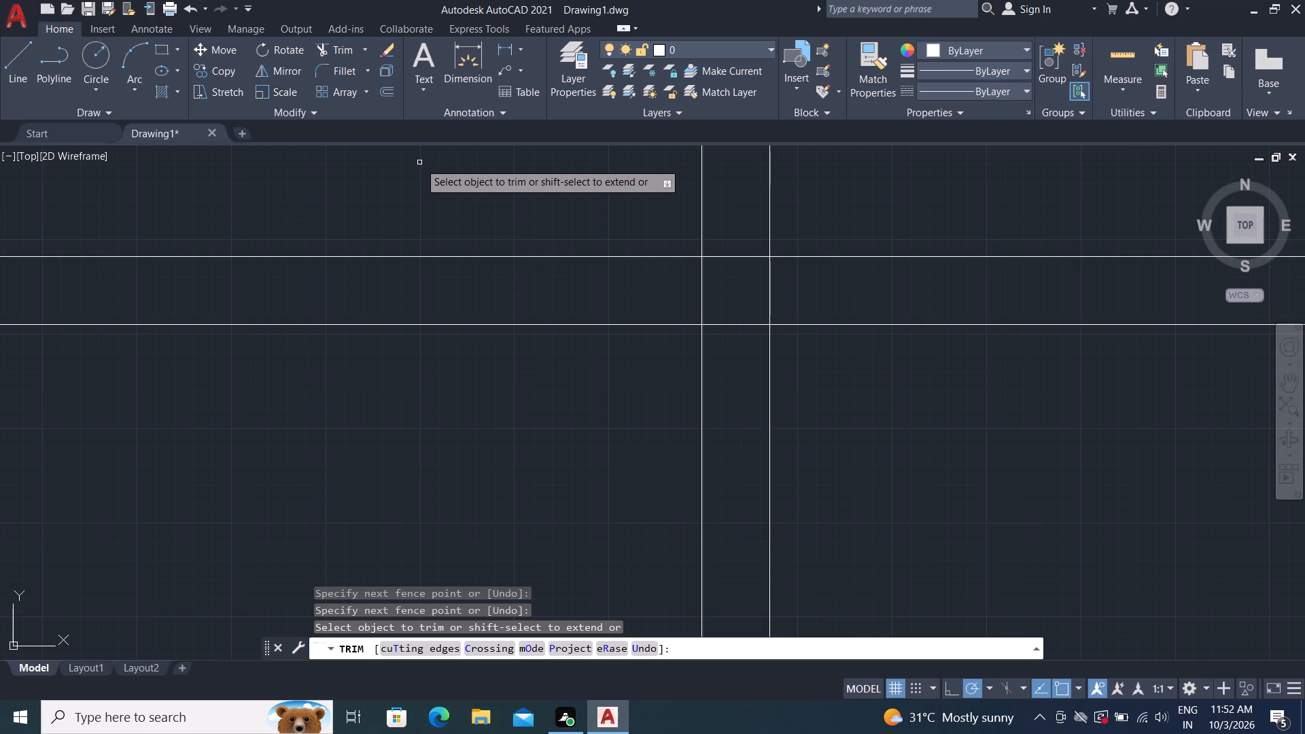
drag(667, 294, 739, 322)
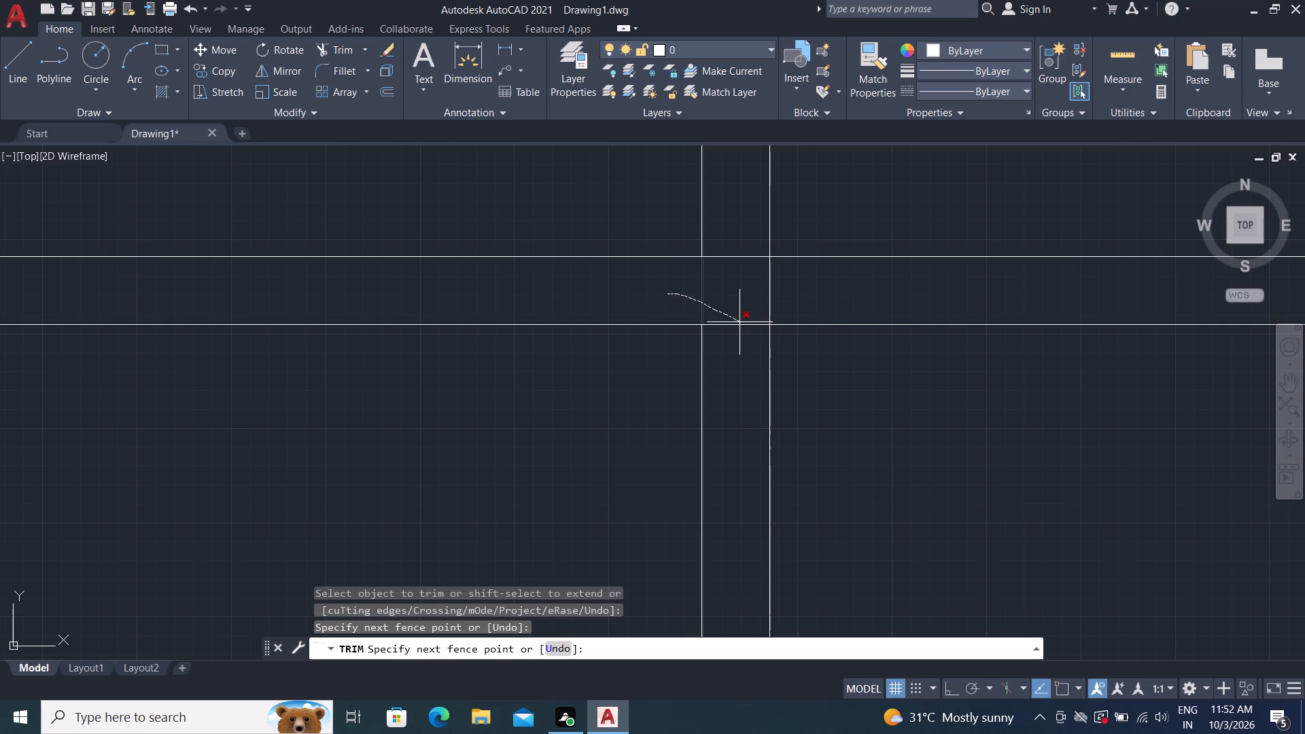
drag(739, 322, 814, 302)
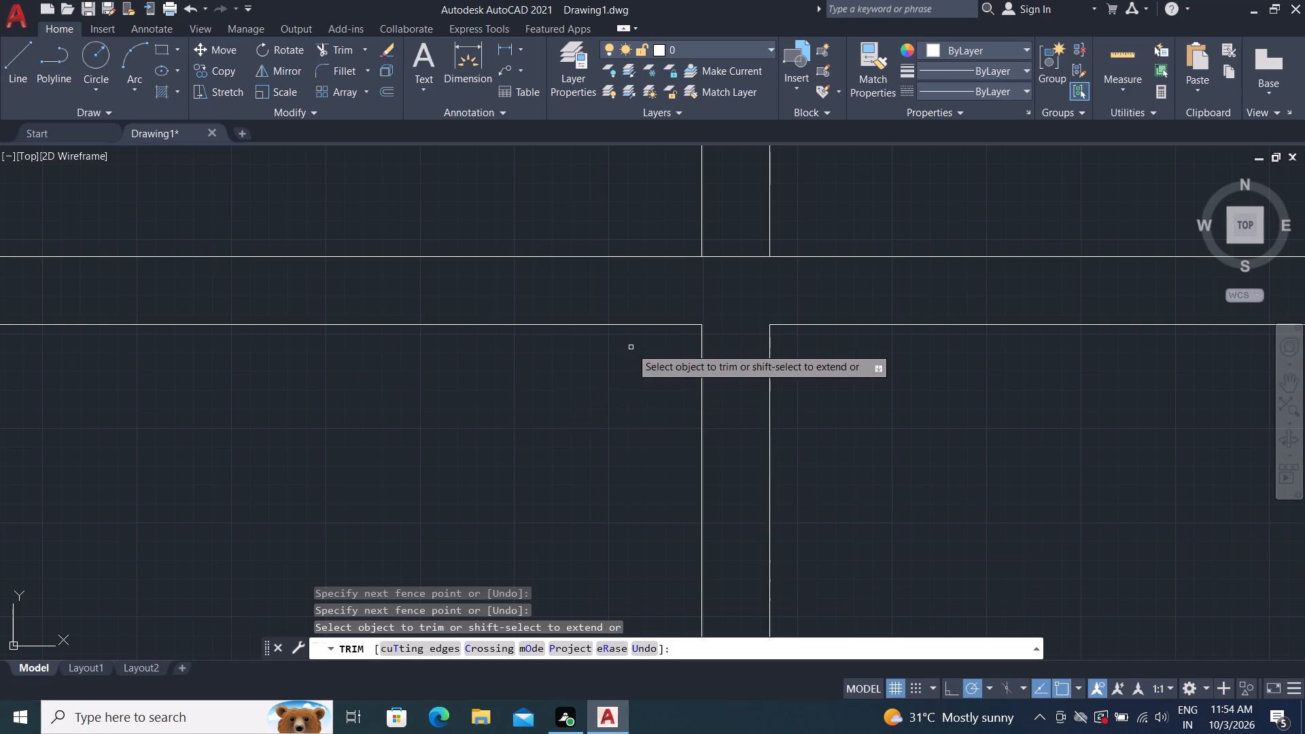
scroll(636, 350, down, 1)
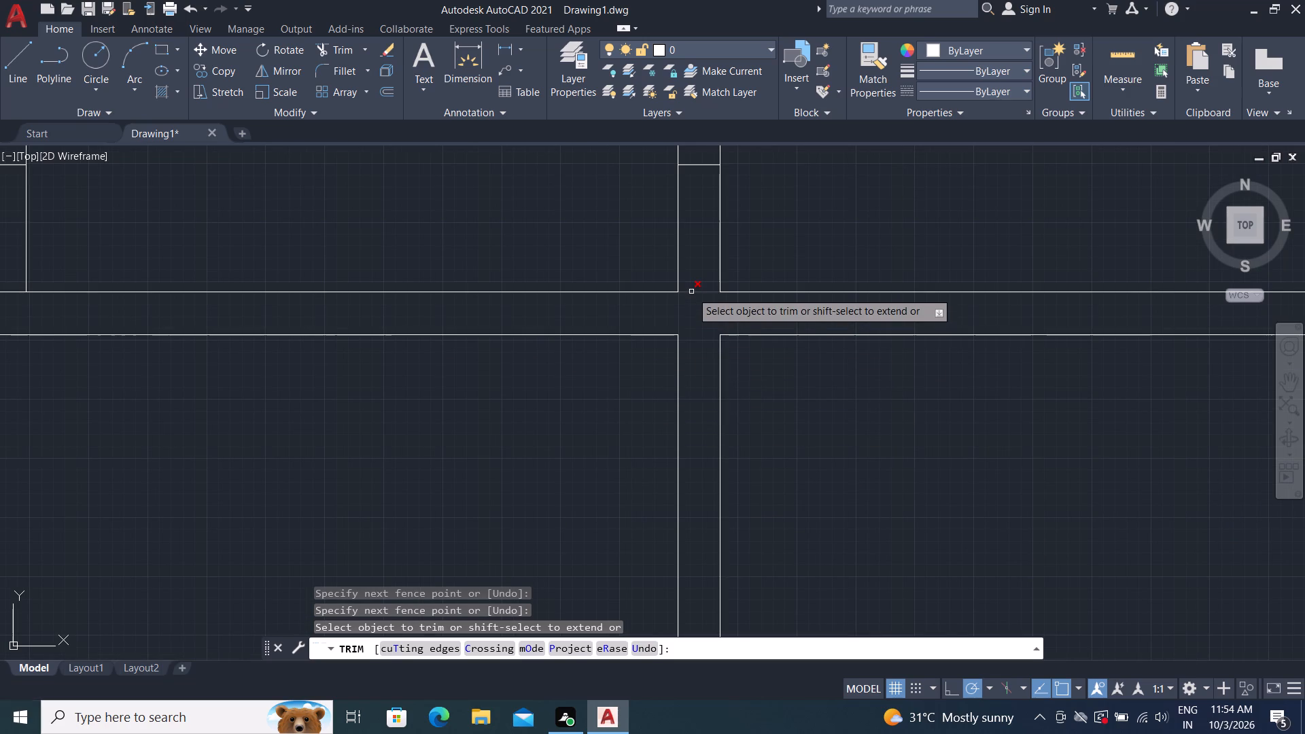
scroll(389, 557, down, 2)
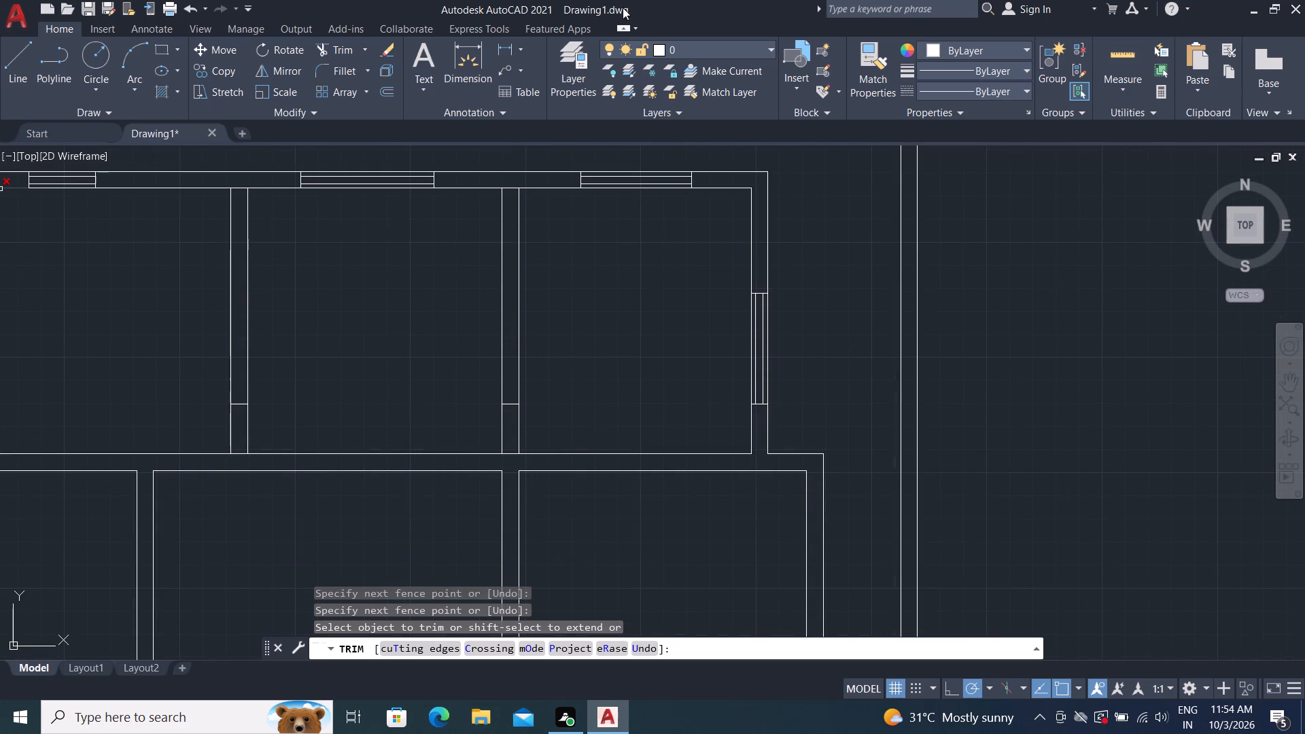
key(Escape)
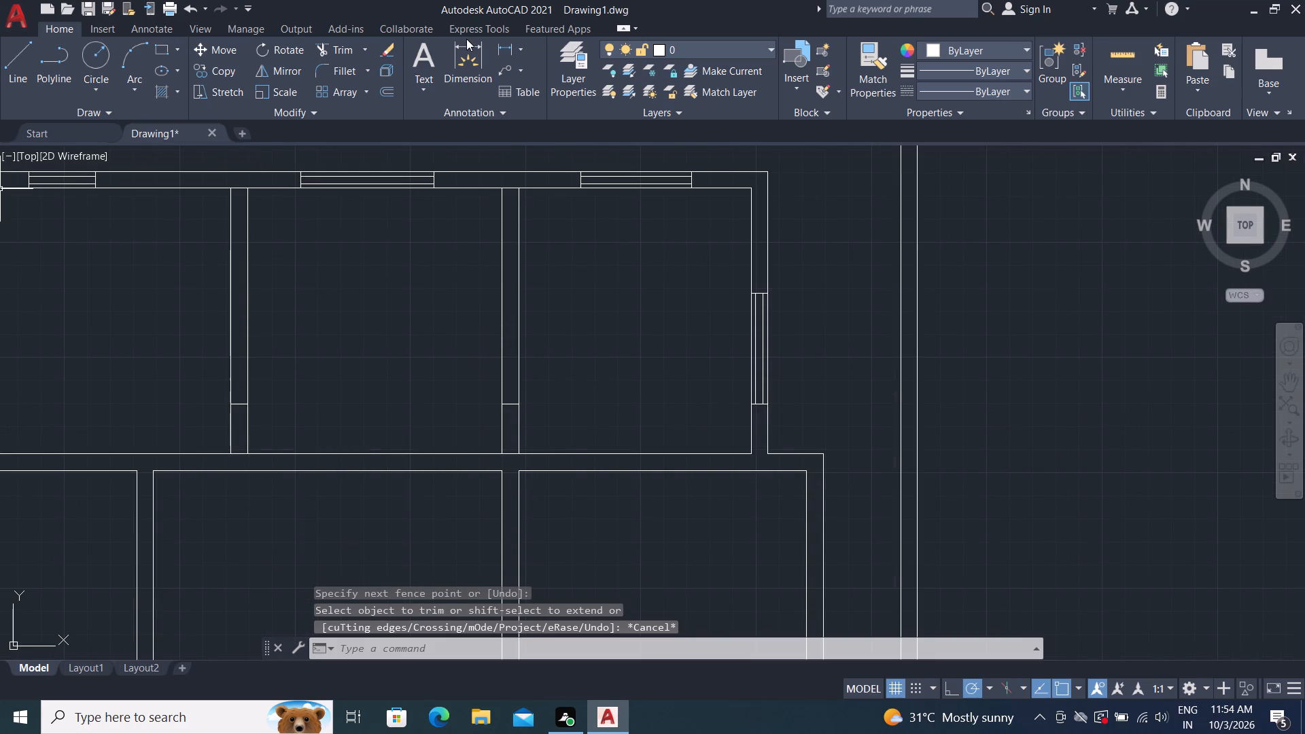
Extend the central room's two side wall lines, on its left and right, up to the upper line of the horizontal wall above.
text(EX)
key(space)
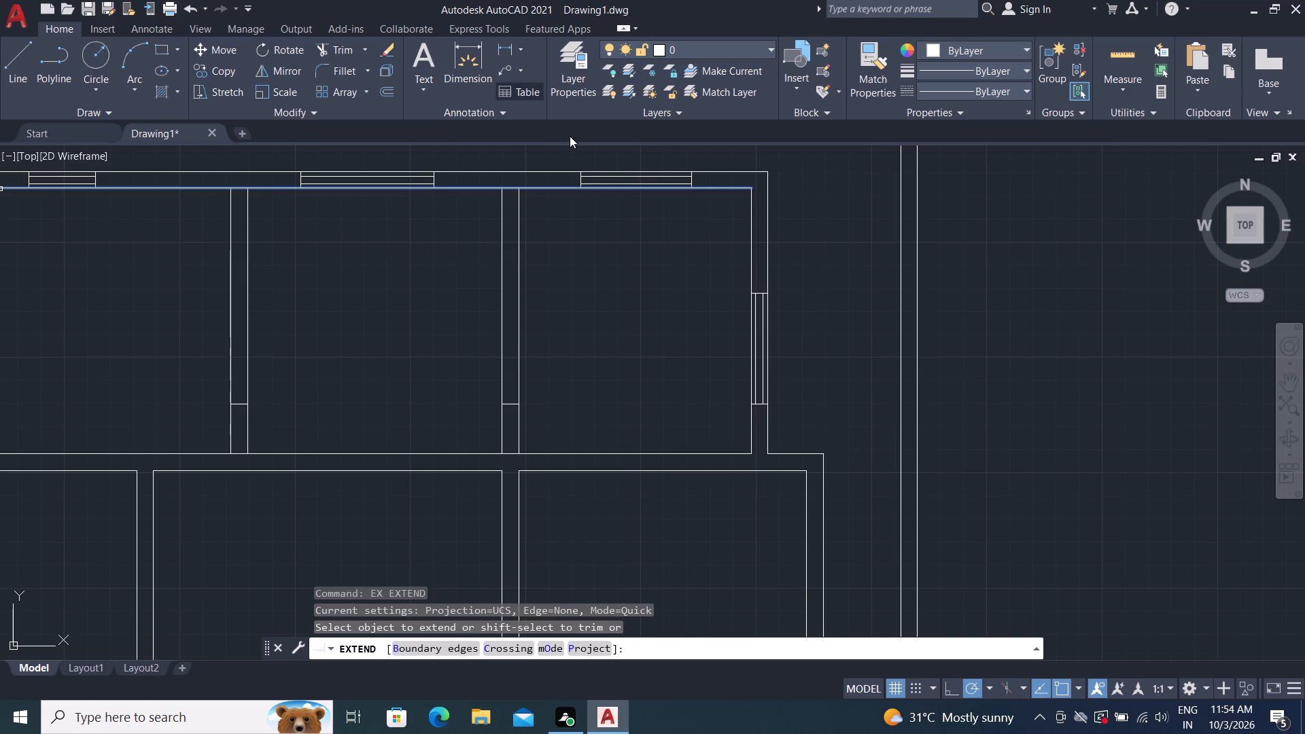
click(502, 507)
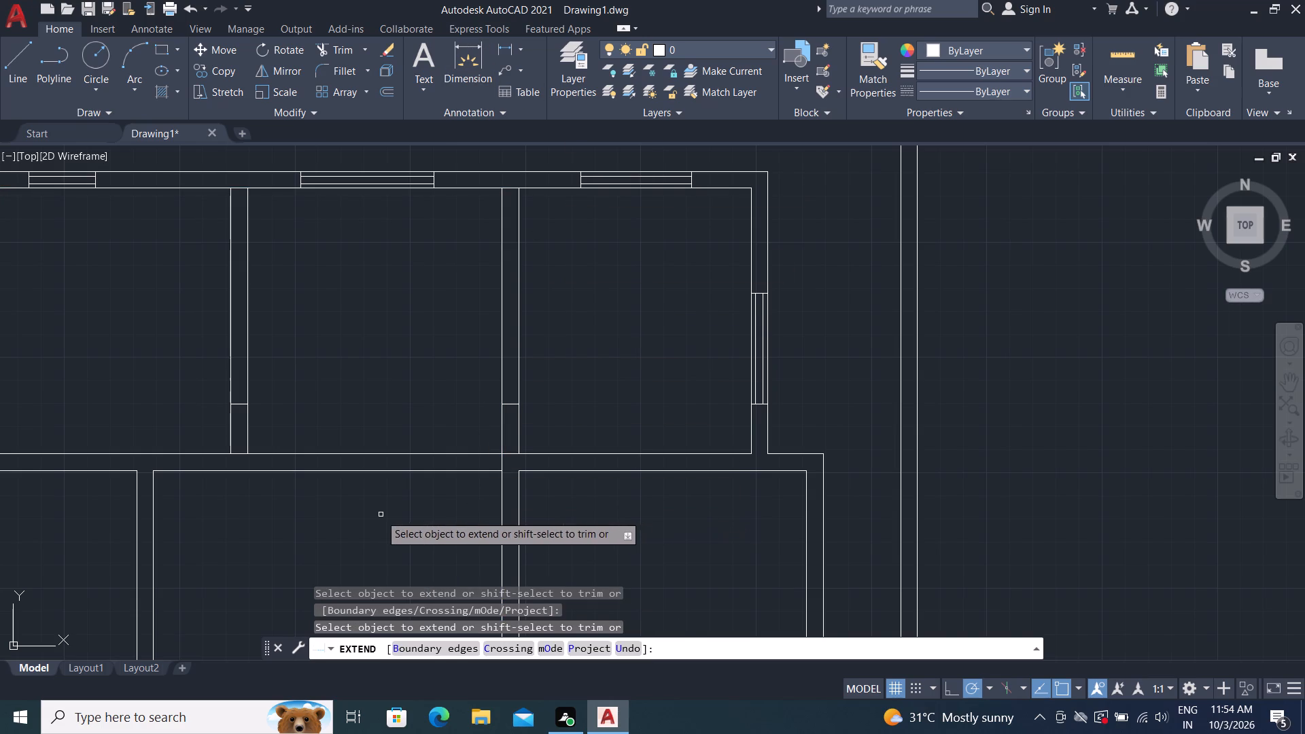
click(154, 506)
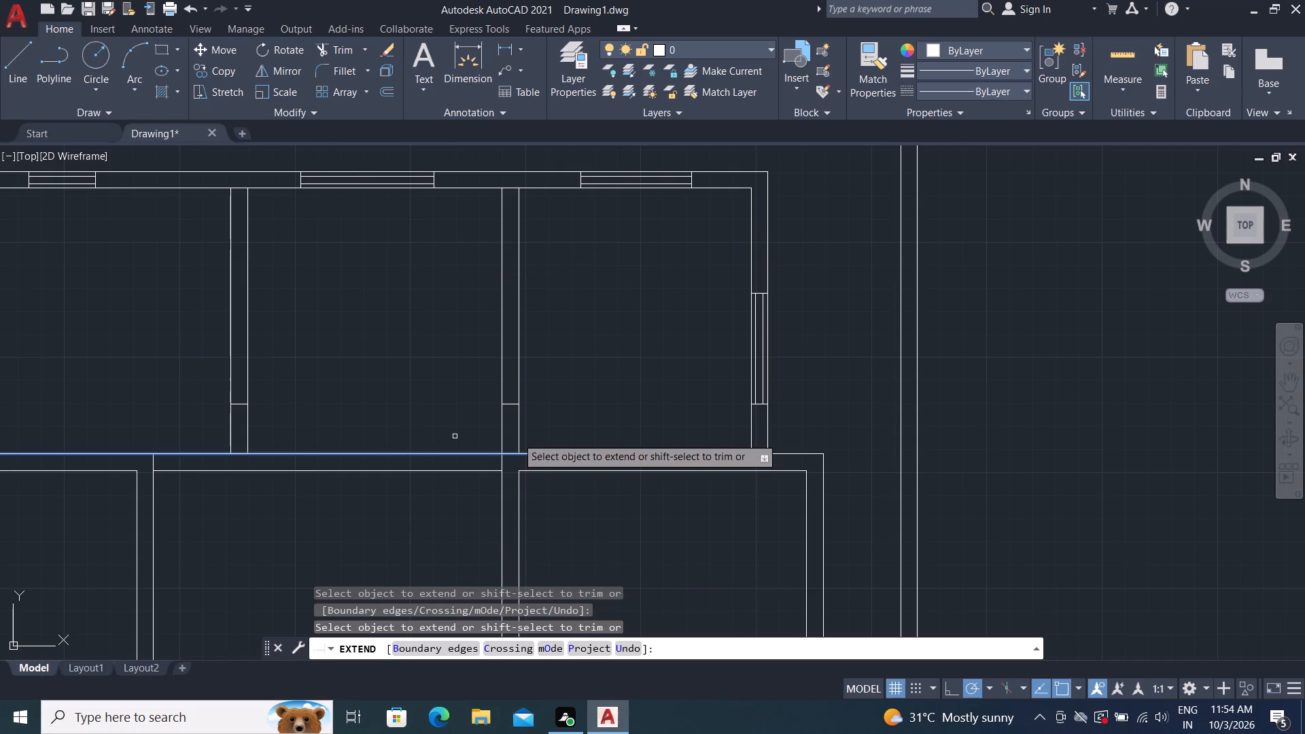
scroll(637, 455, down, 2)
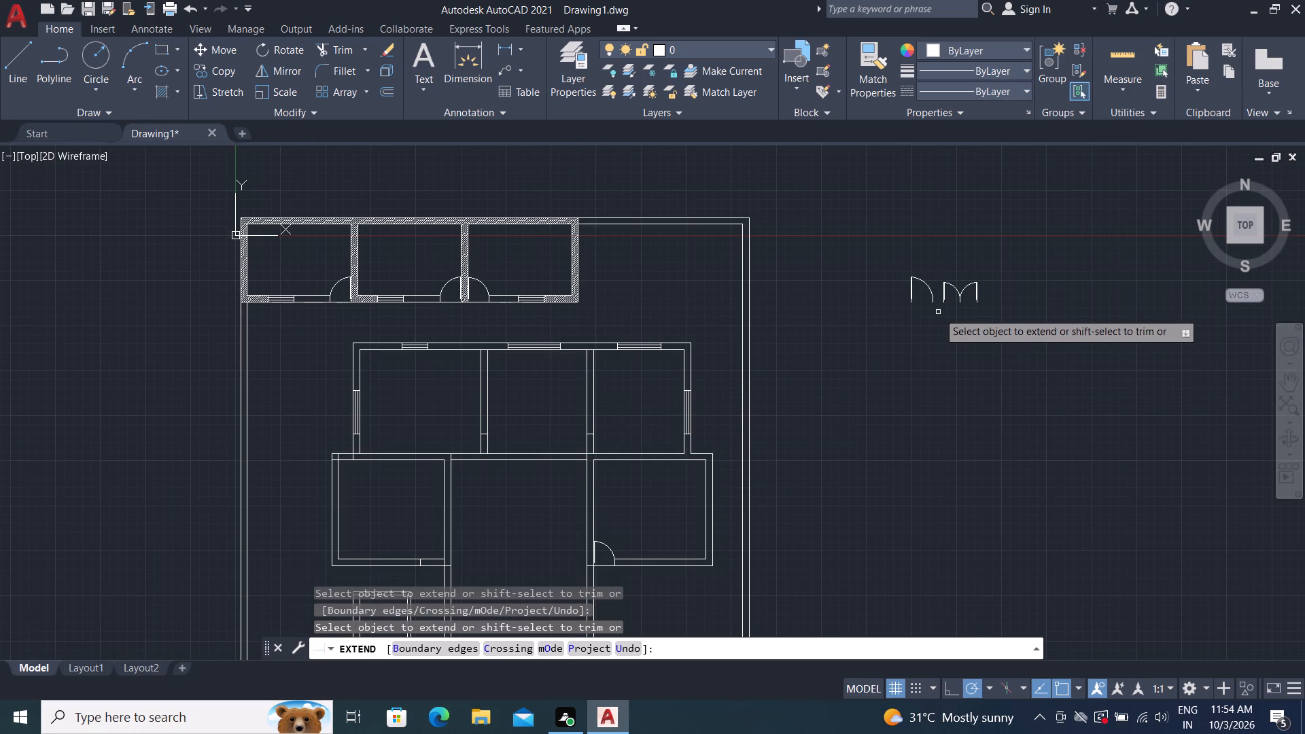
scroll(964, 277, up, 2)
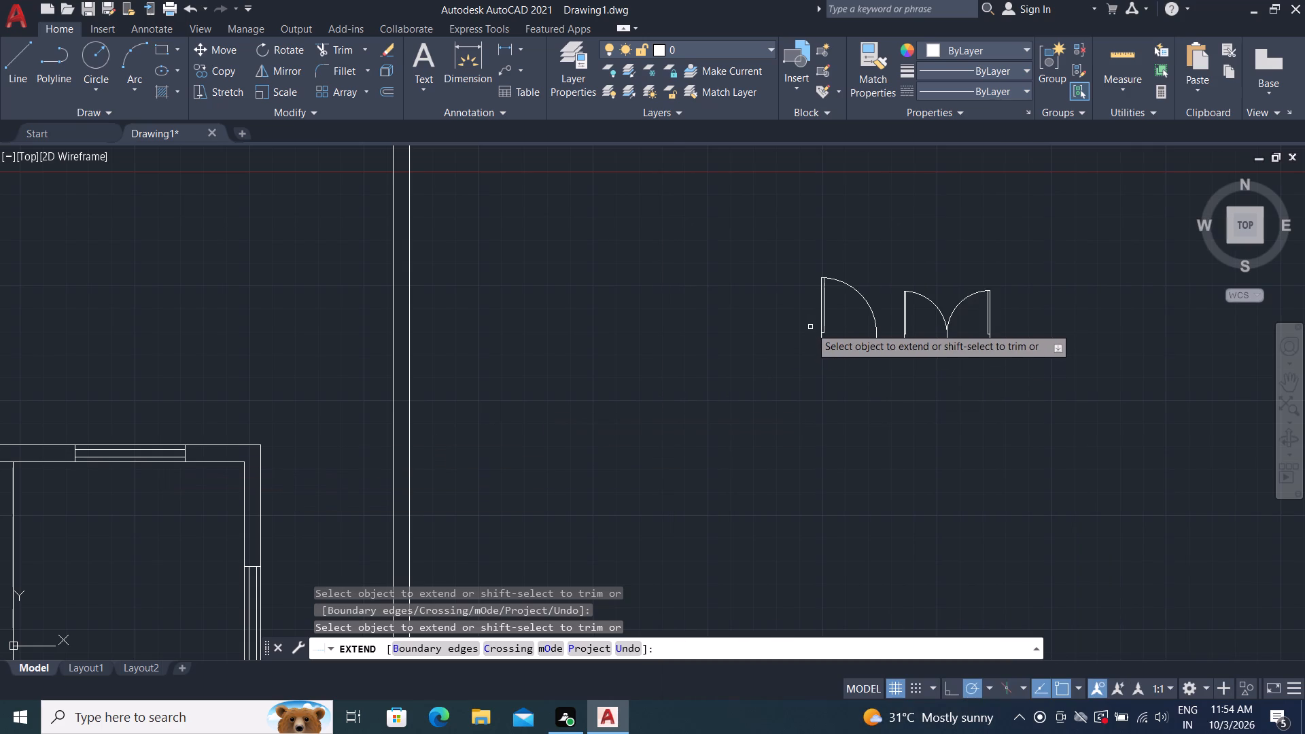
key(Escape)
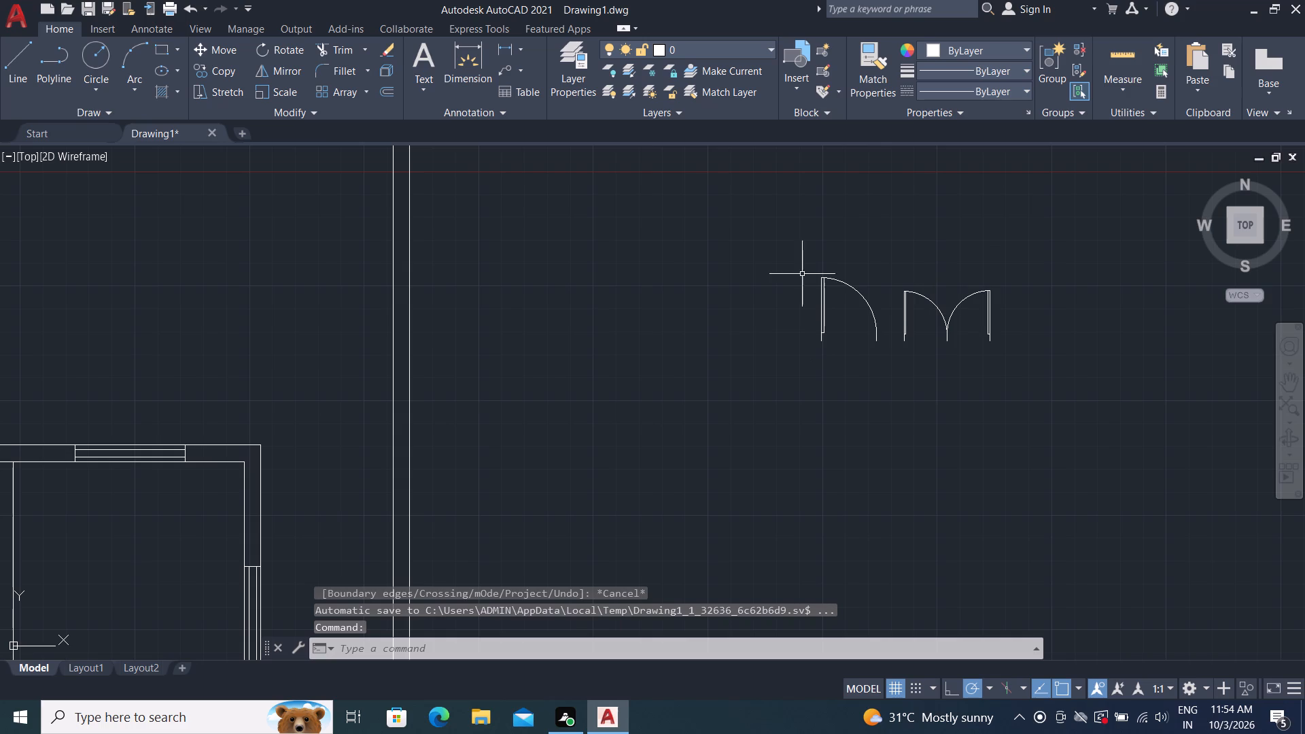
Delete the spare single door standing beside the spare double door outside the plan.
click(829, 279)
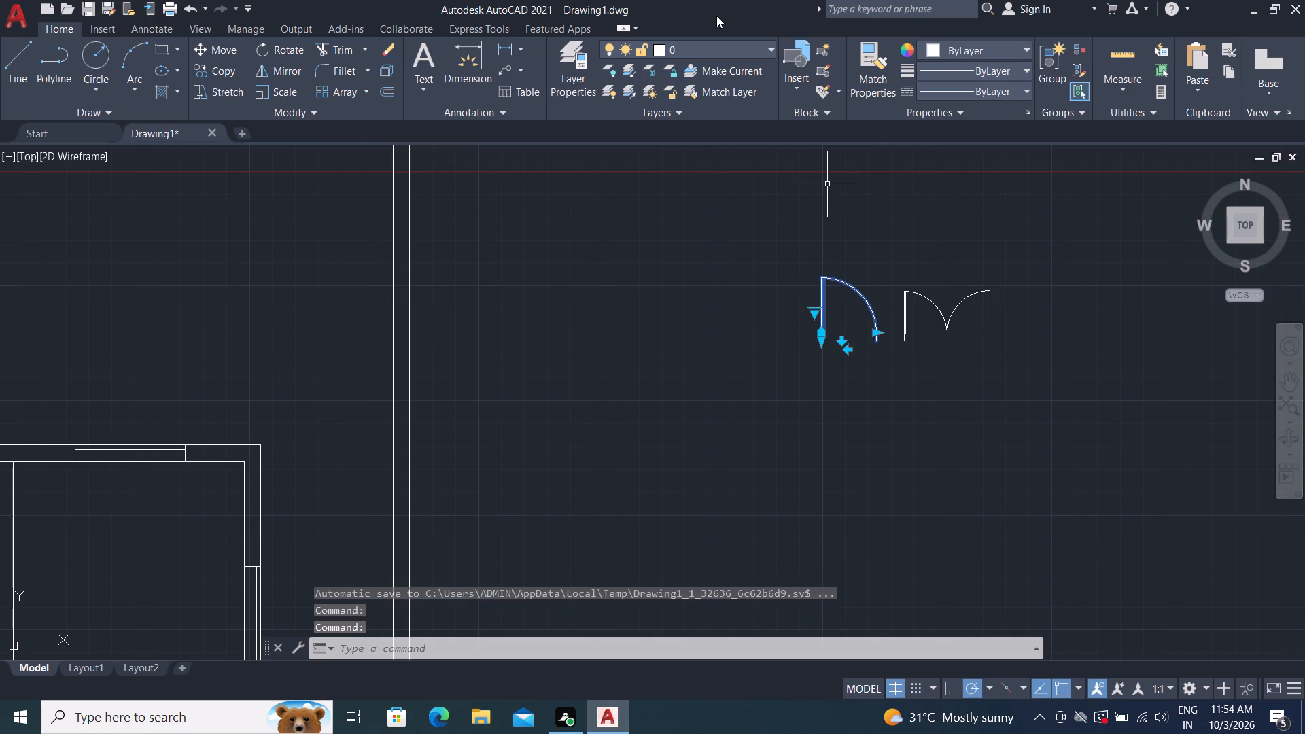
key(Delete)
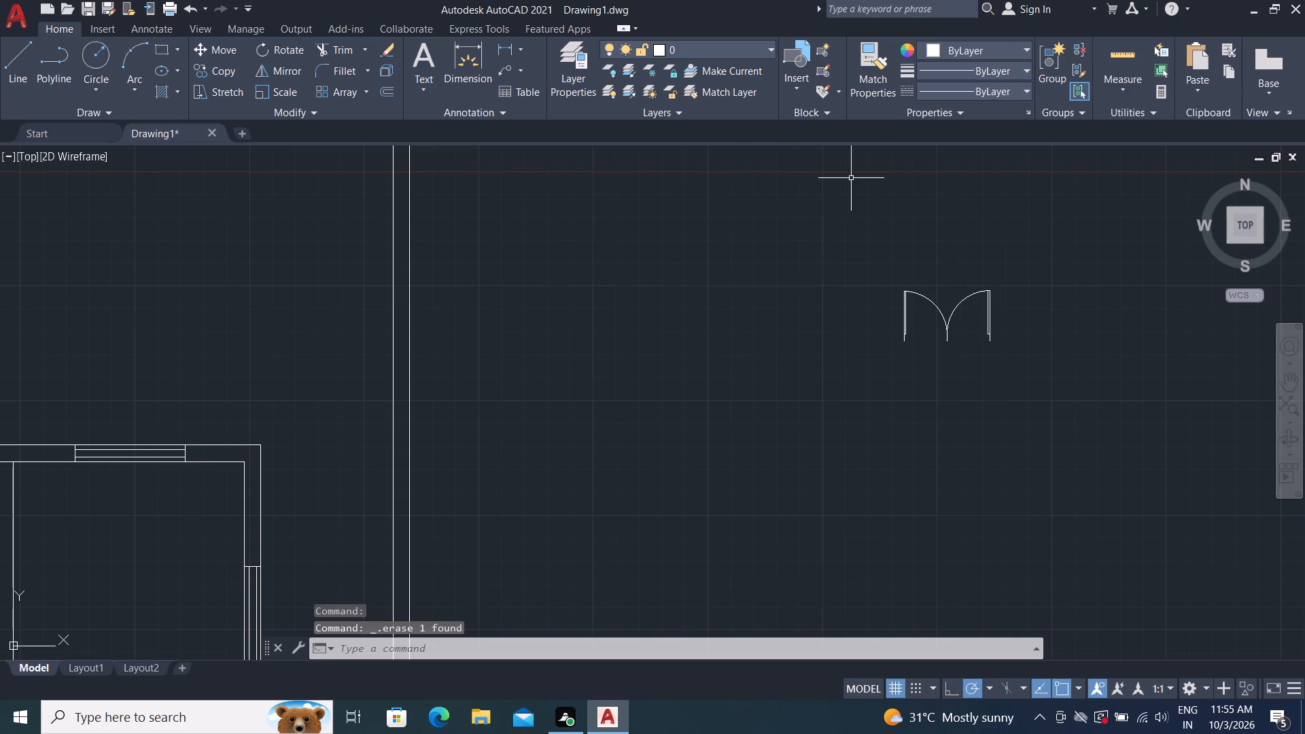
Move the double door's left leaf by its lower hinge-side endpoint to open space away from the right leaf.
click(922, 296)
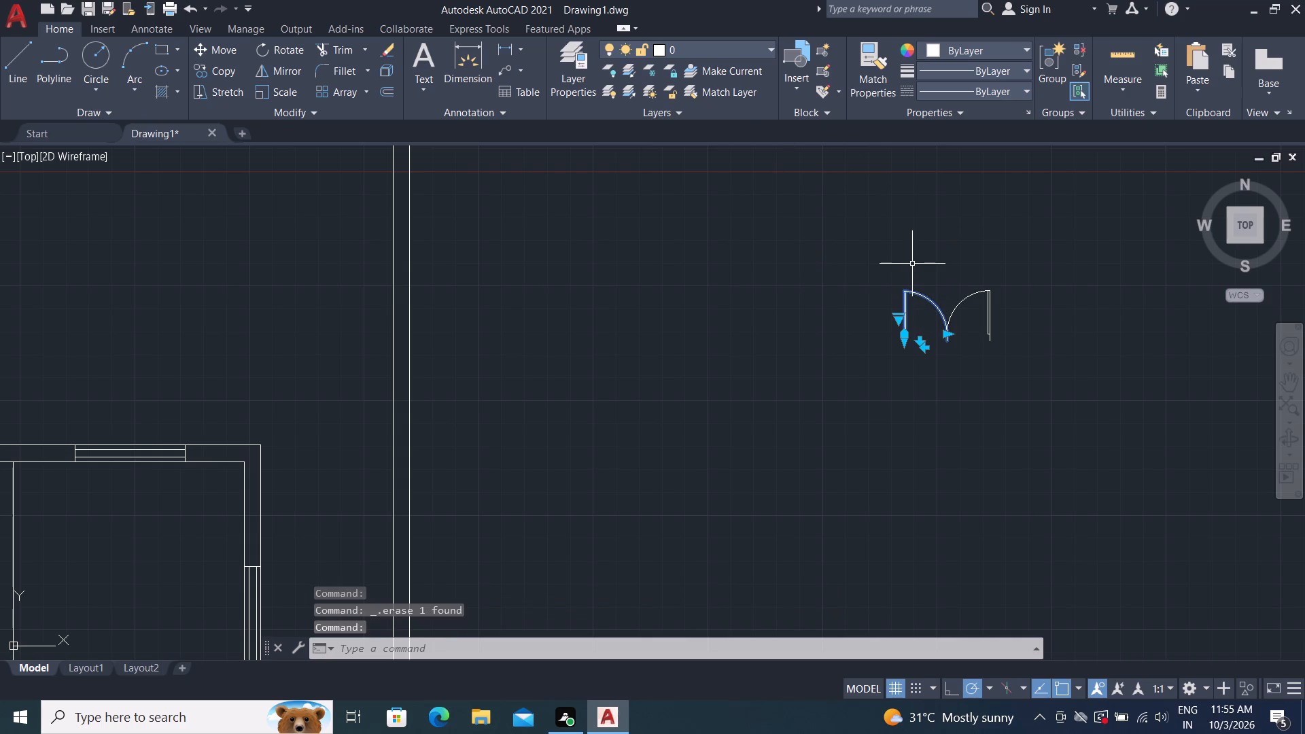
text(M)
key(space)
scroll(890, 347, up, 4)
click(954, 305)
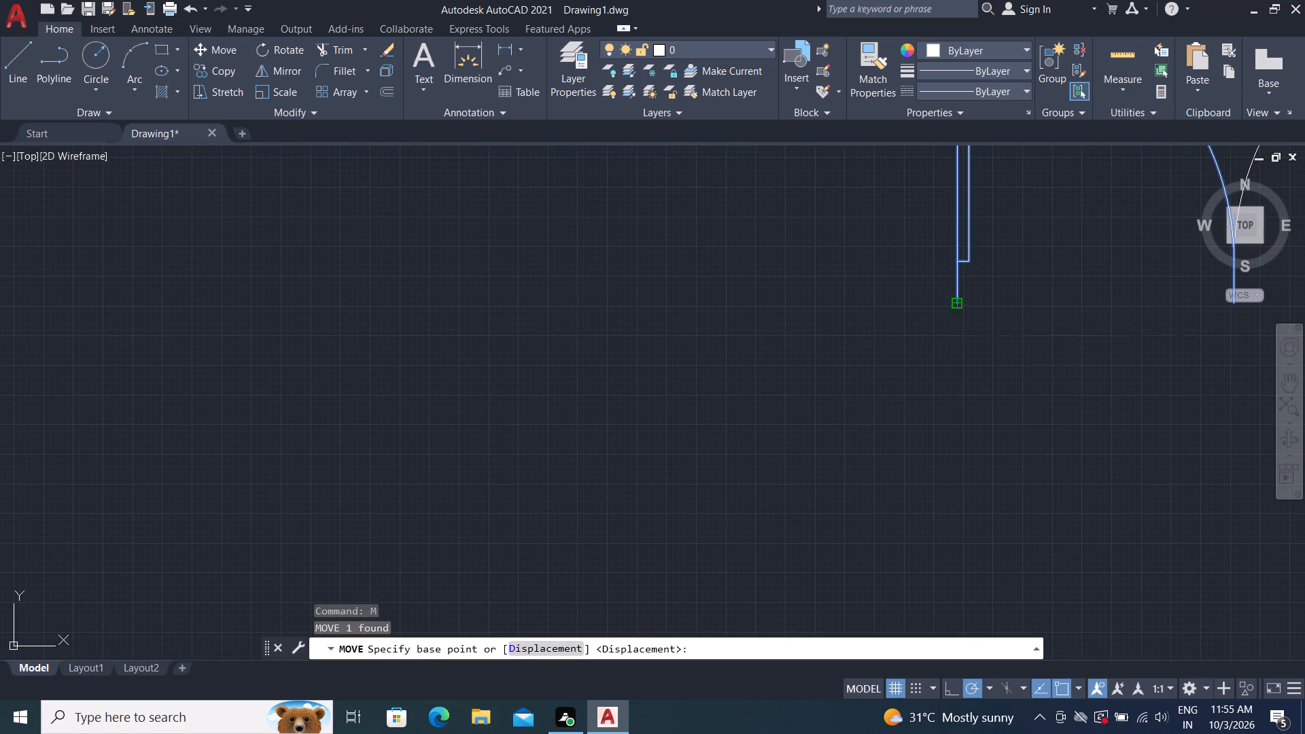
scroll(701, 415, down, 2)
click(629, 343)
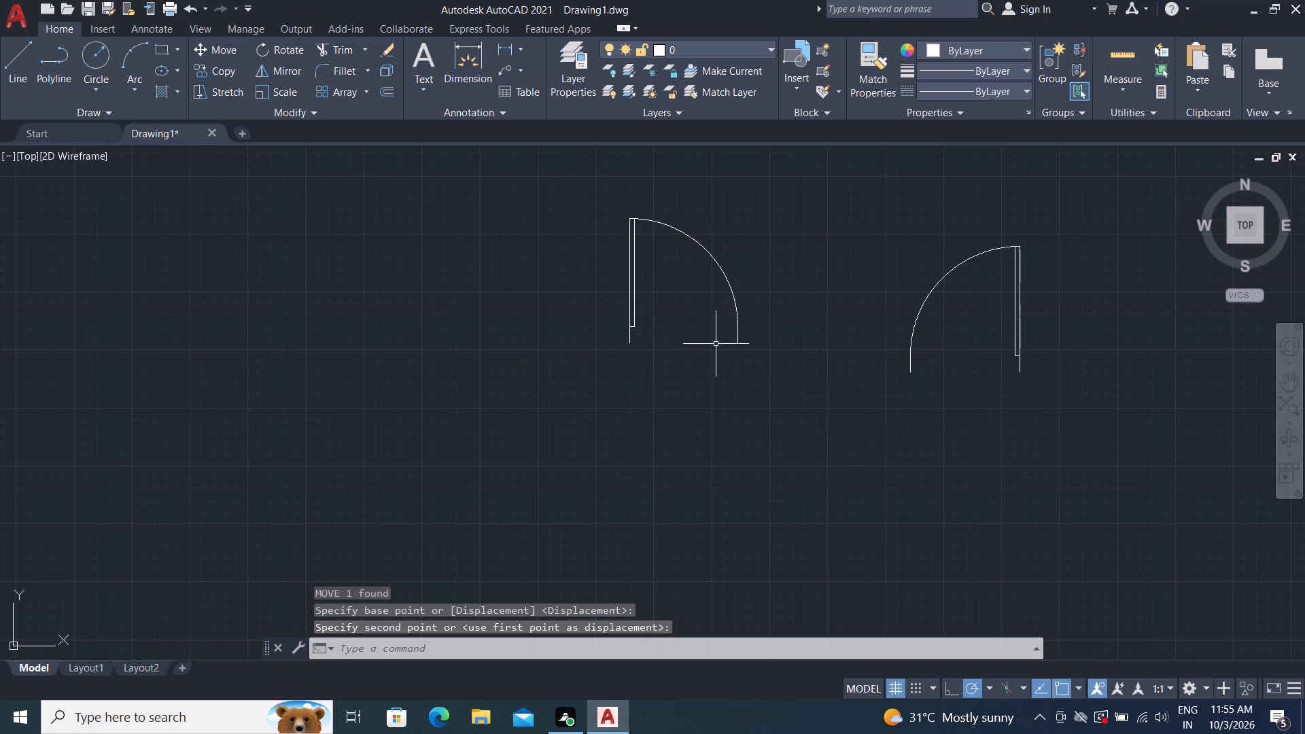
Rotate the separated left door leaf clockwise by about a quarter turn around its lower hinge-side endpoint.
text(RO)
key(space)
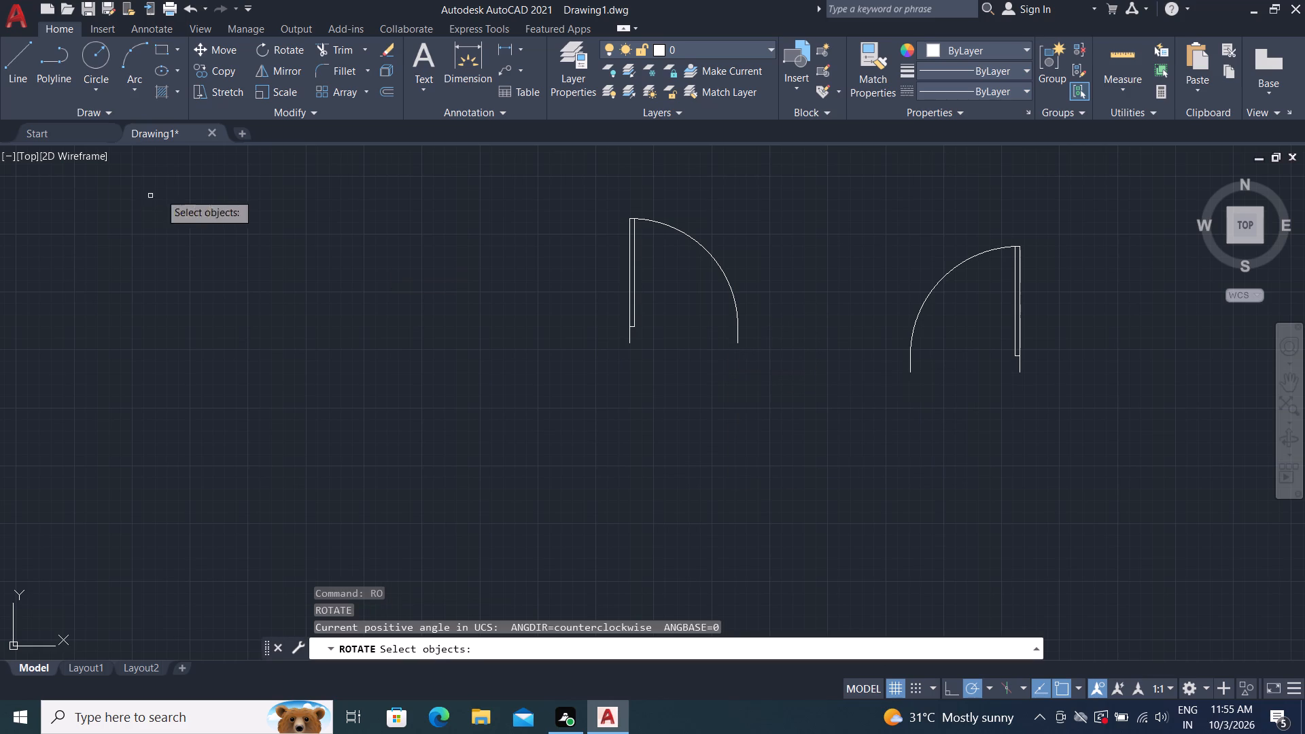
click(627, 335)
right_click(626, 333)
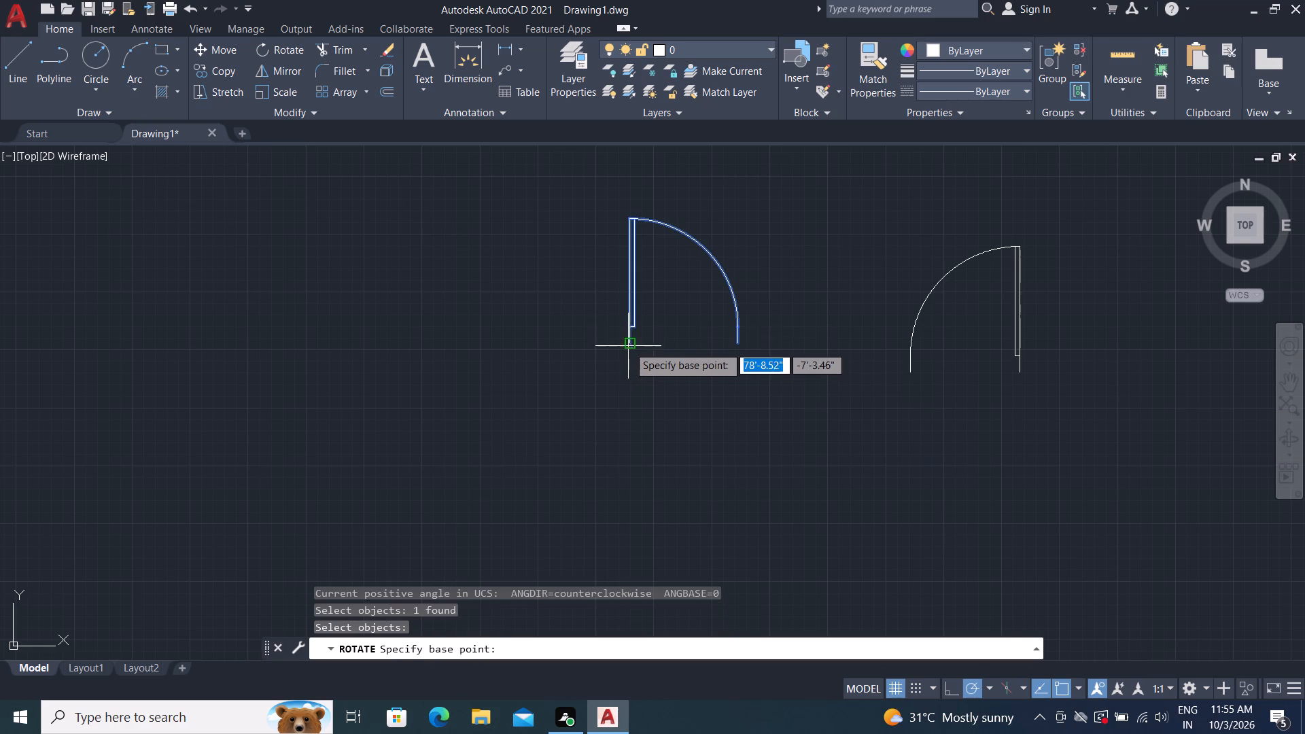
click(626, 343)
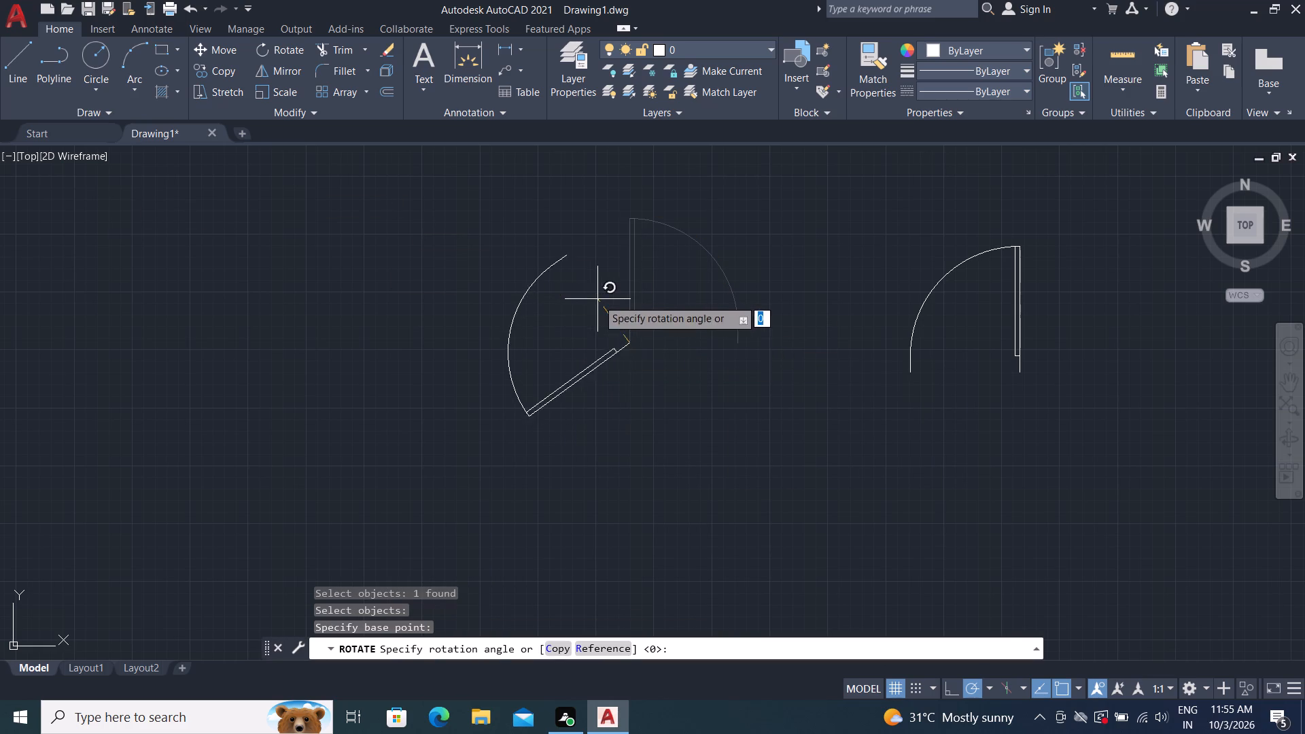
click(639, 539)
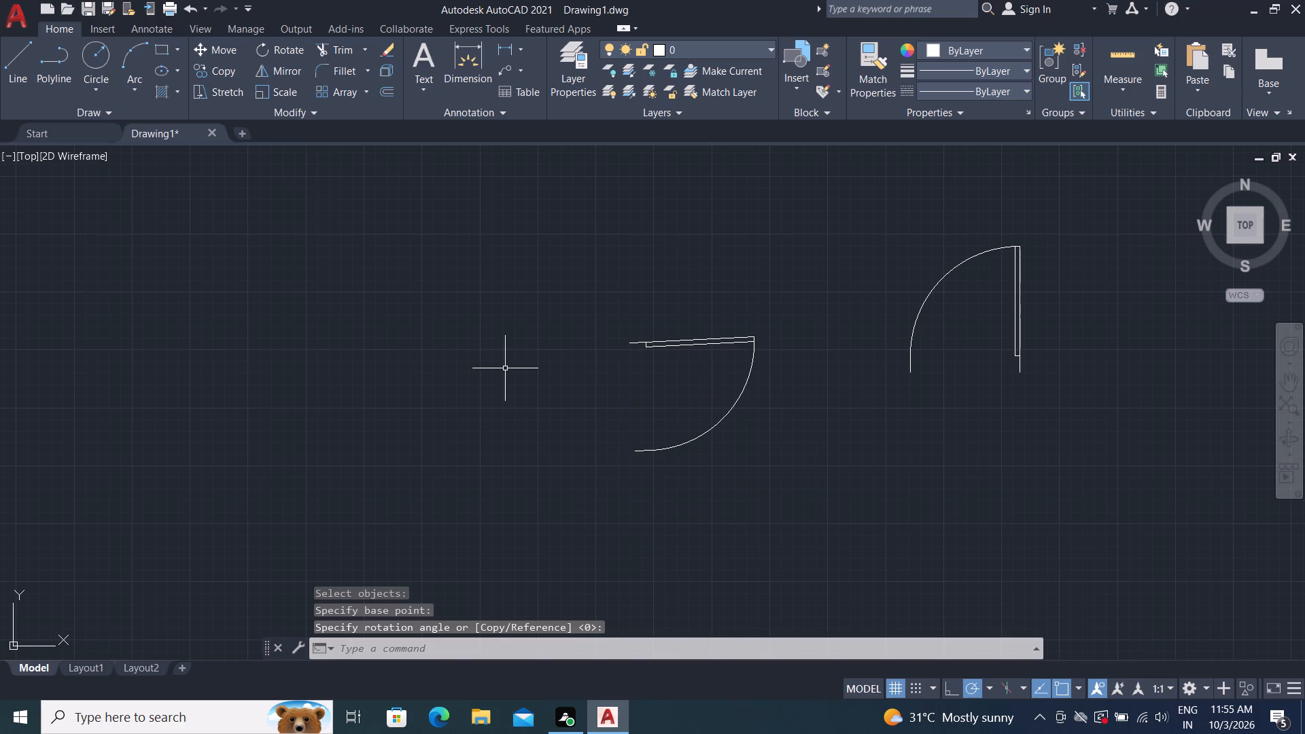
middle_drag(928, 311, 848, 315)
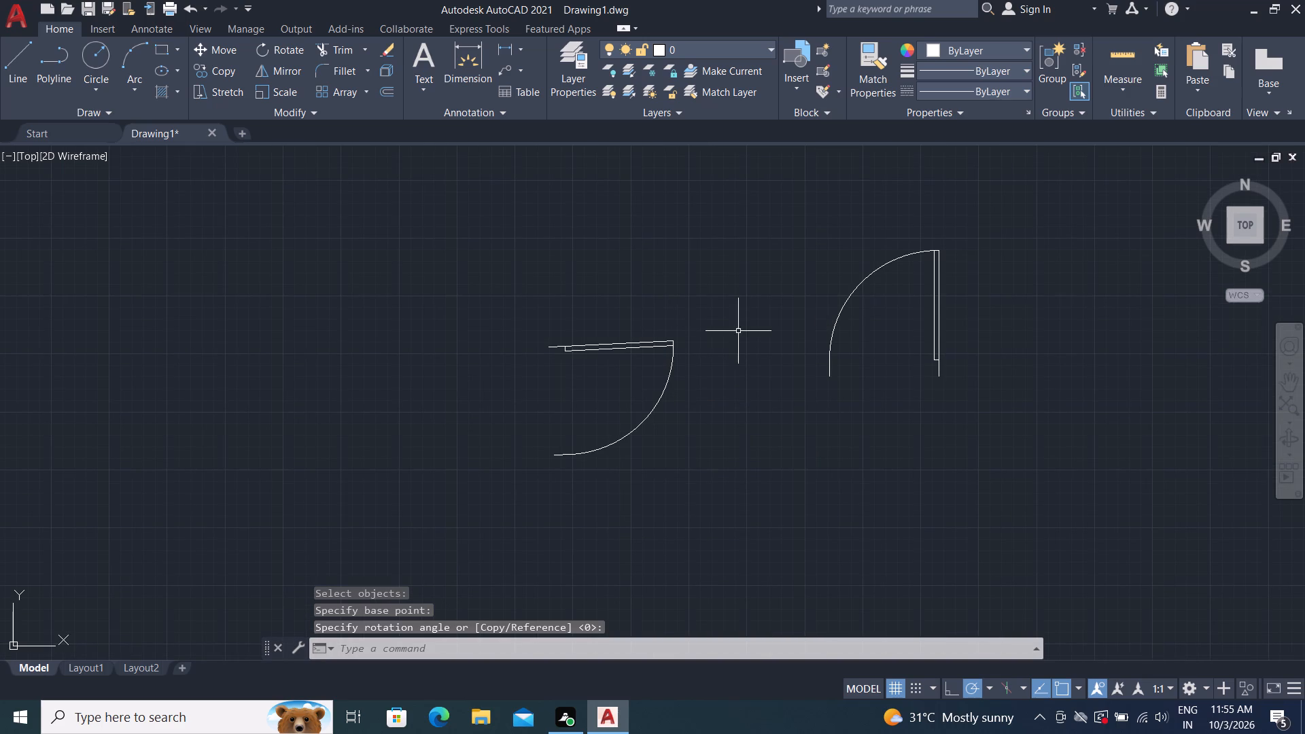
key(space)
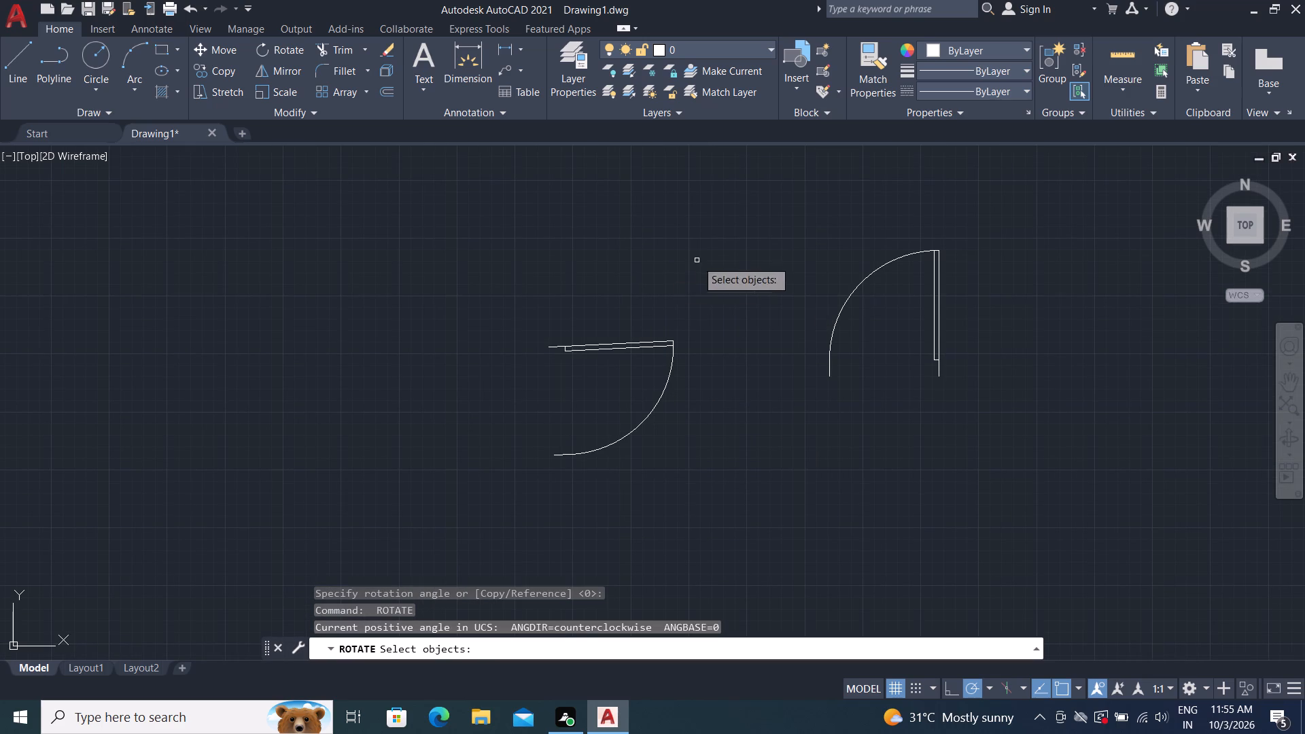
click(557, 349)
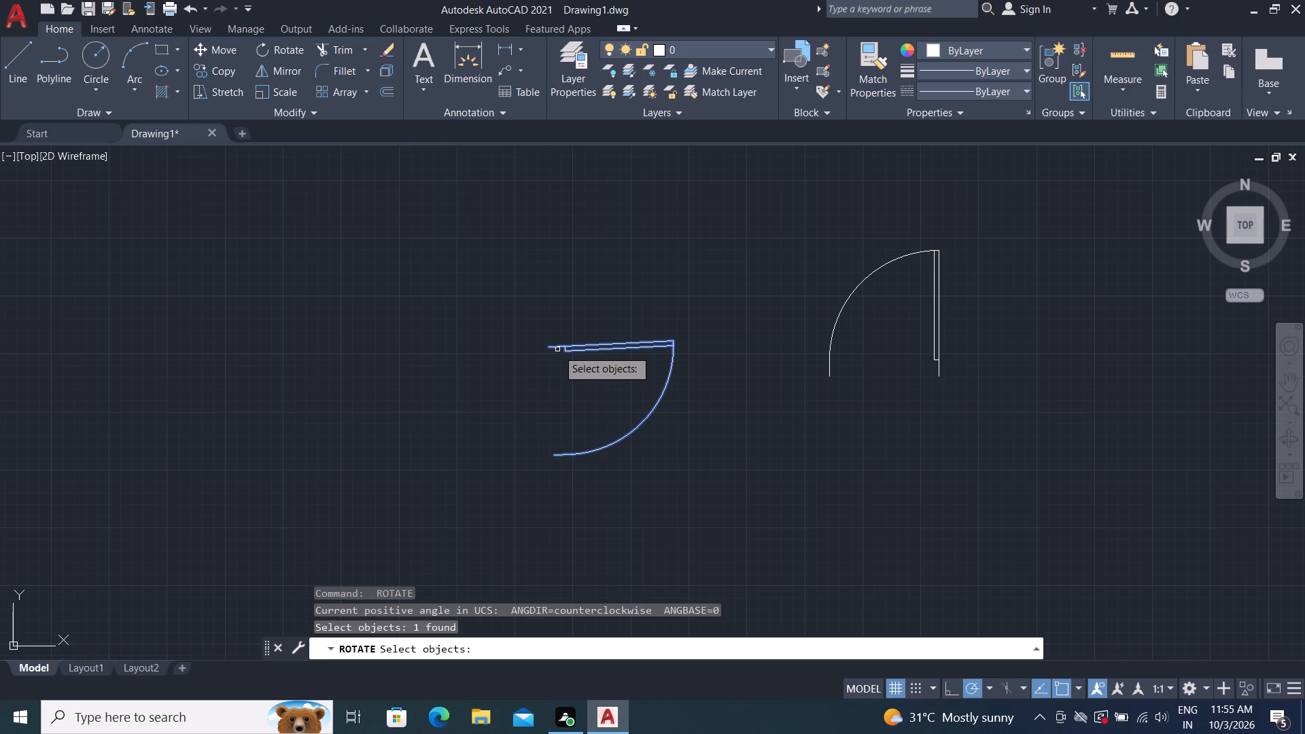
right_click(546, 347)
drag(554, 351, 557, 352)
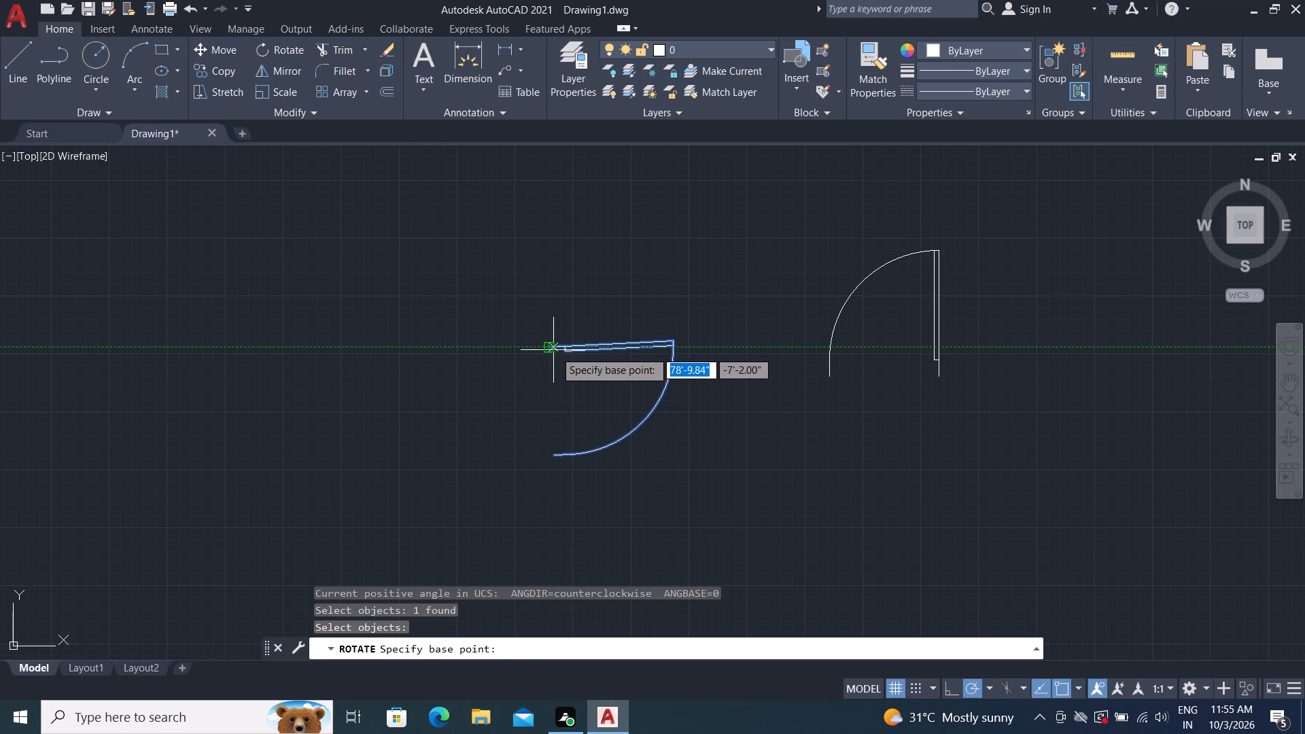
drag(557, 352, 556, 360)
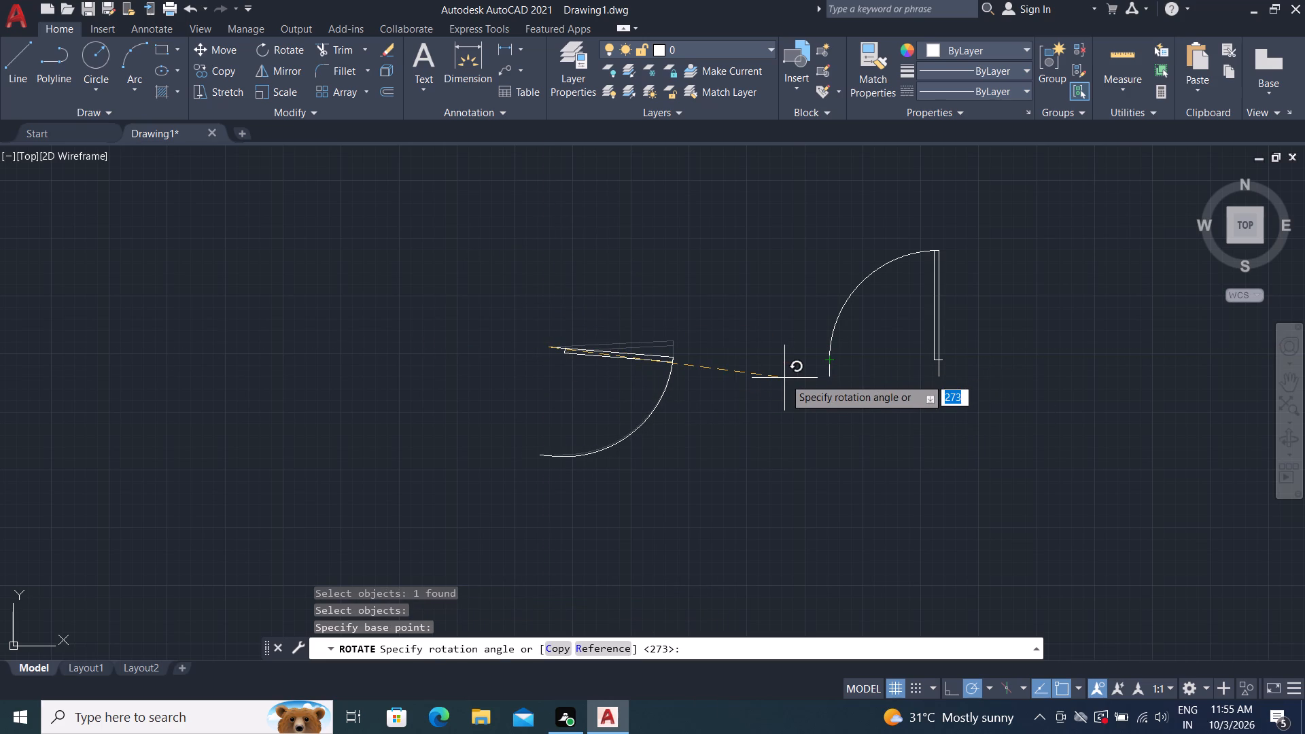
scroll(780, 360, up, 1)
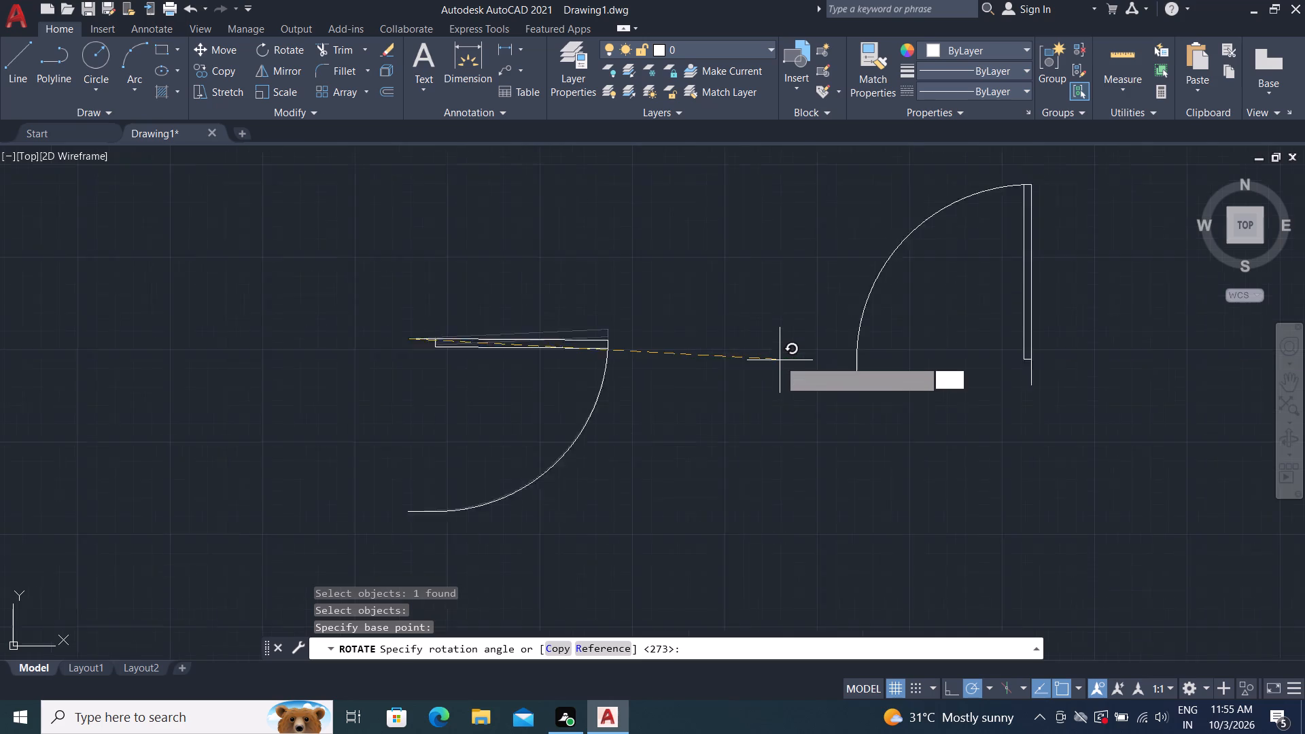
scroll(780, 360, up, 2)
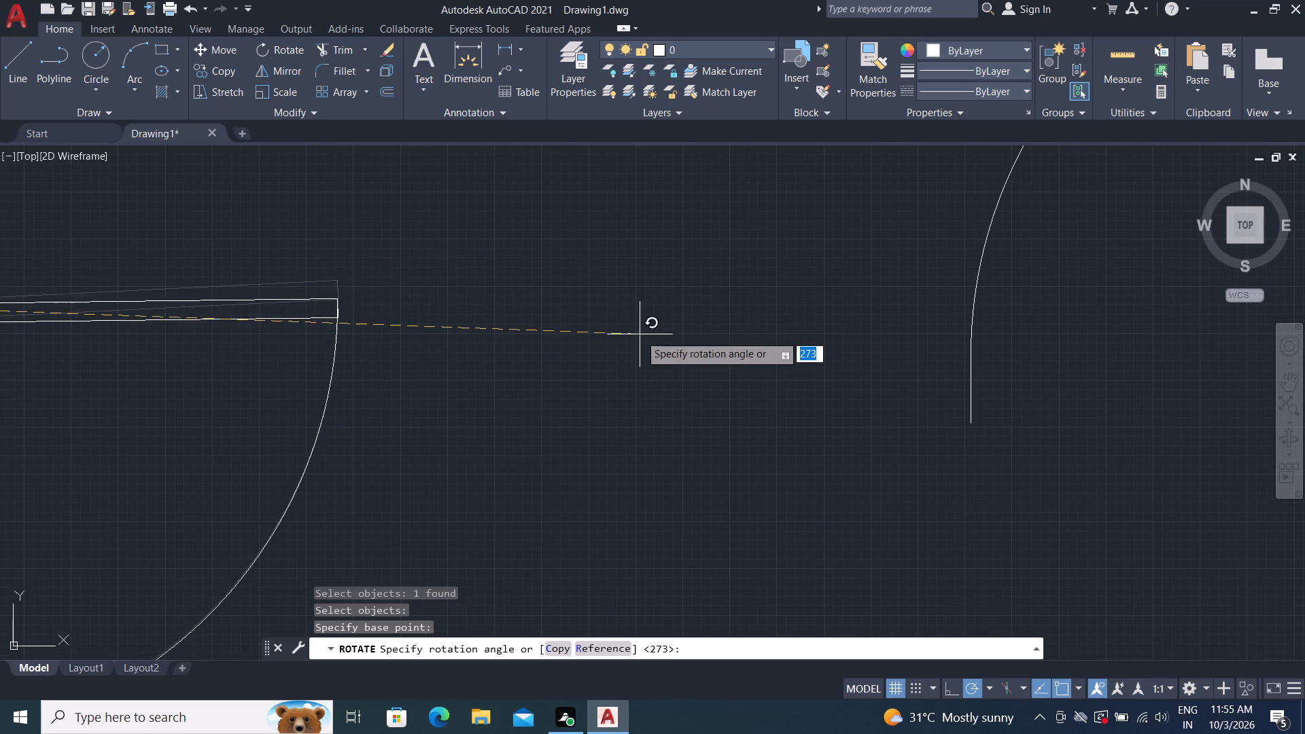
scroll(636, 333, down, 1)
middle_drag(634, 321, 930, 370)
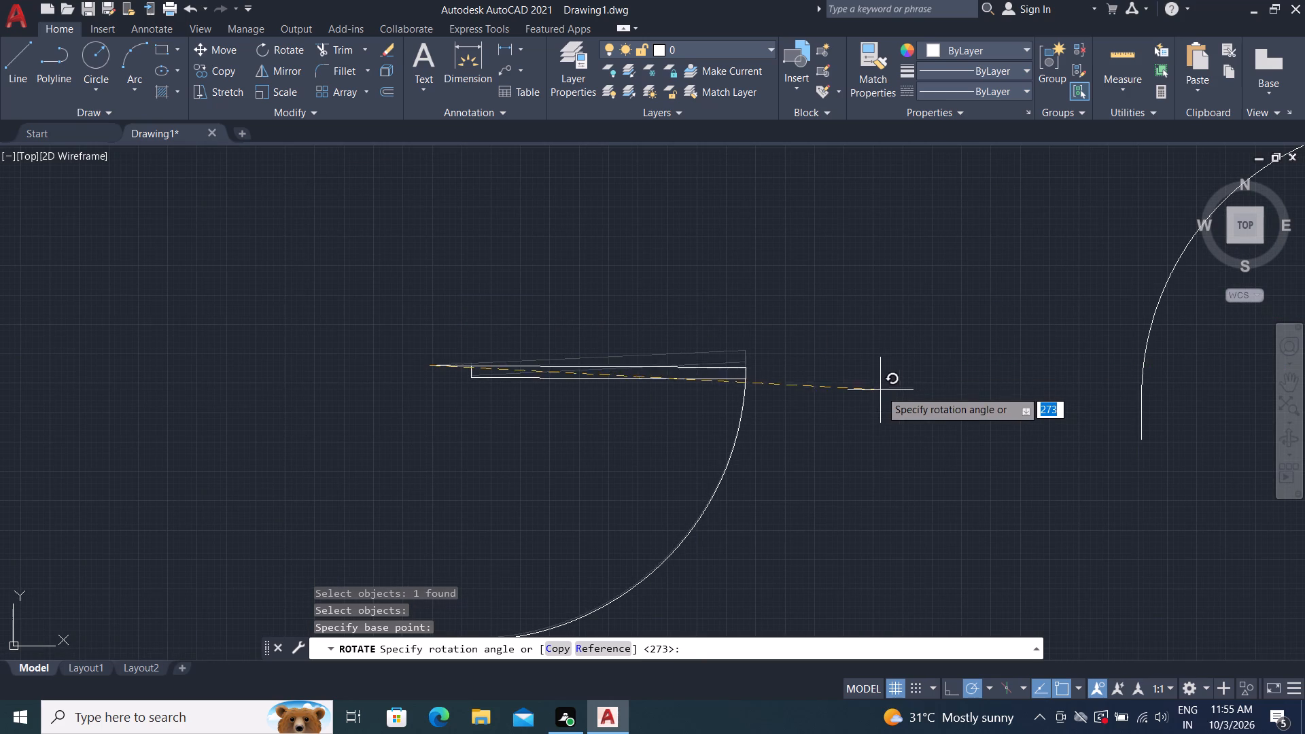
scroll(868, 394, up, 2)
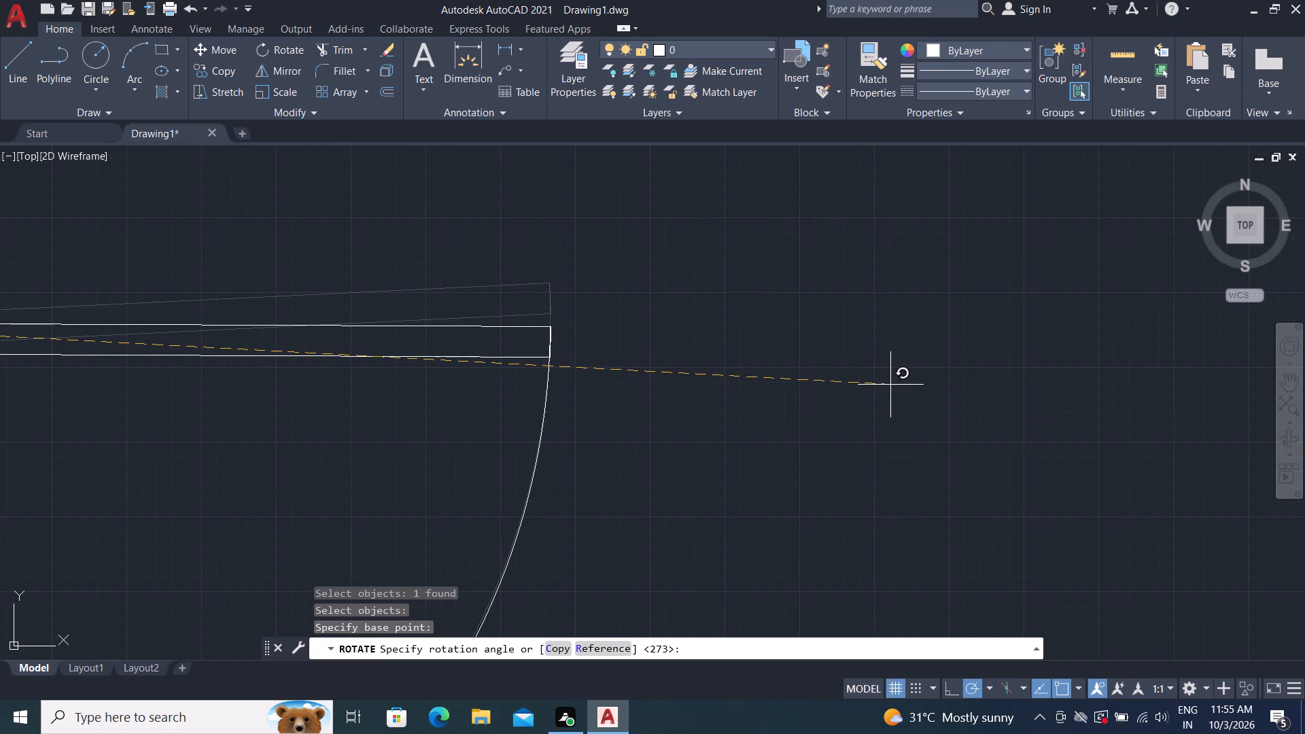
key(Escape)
Delete the slightly tilted door leaf that was separated from the double door.
scroll(685, 258, down, 1)
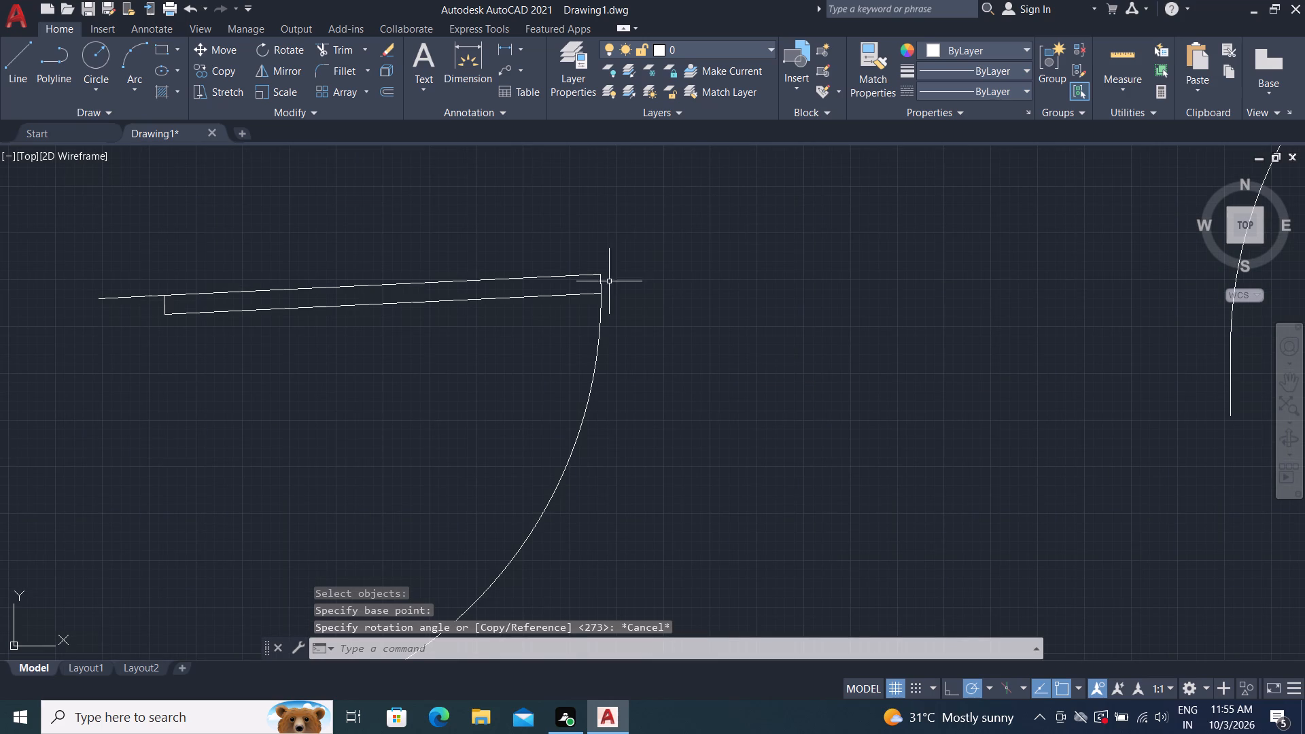
click(574, 274)
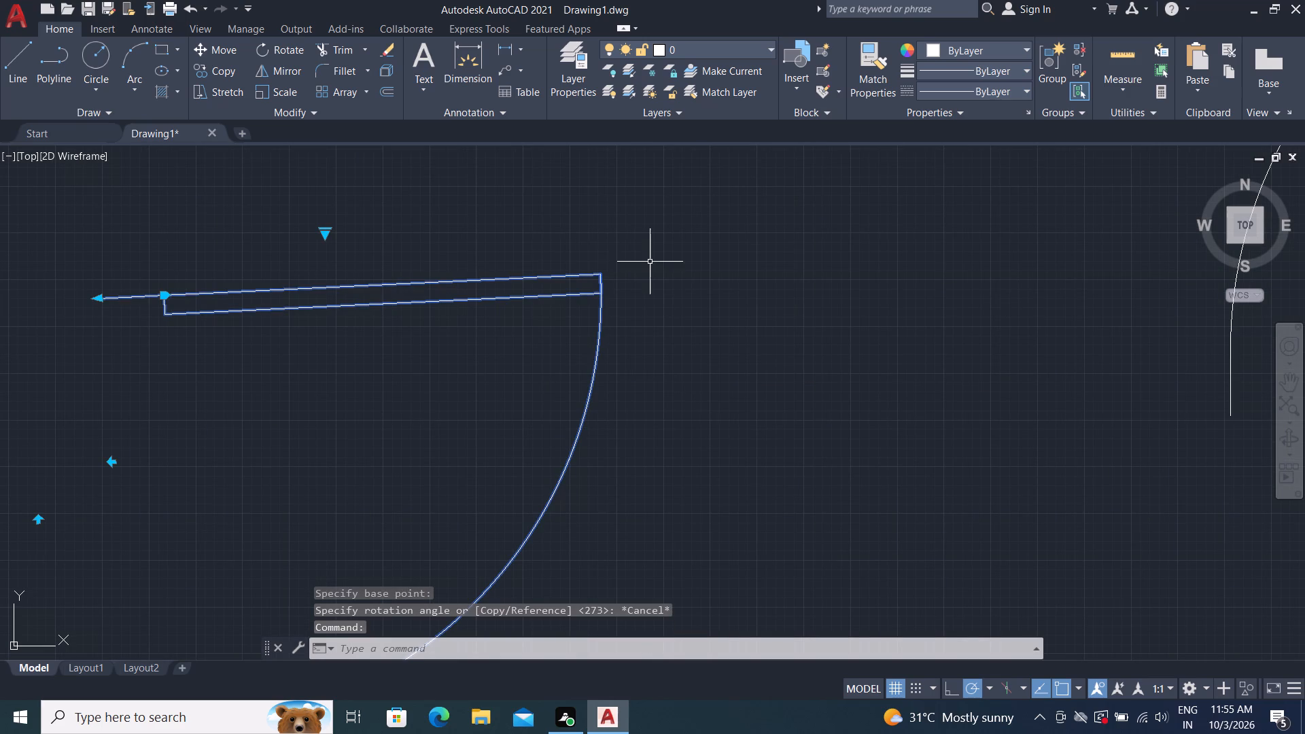
key(Delete)
Rotate the remaining door leaf 90° counterclockwise around its lower hinge-side endpoint so the panel lies horizontal.
scroll(593, 317, down, 2)
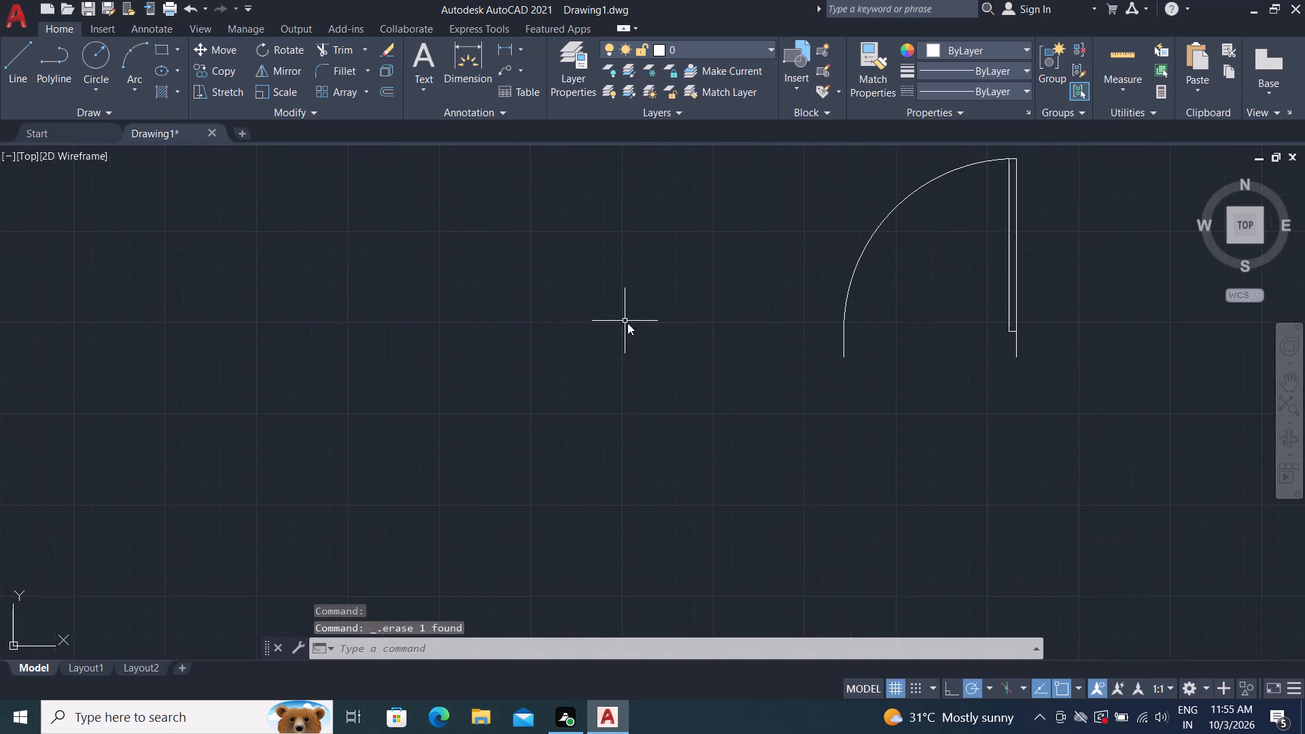
middle_drag(1060, 290, 947, 423)
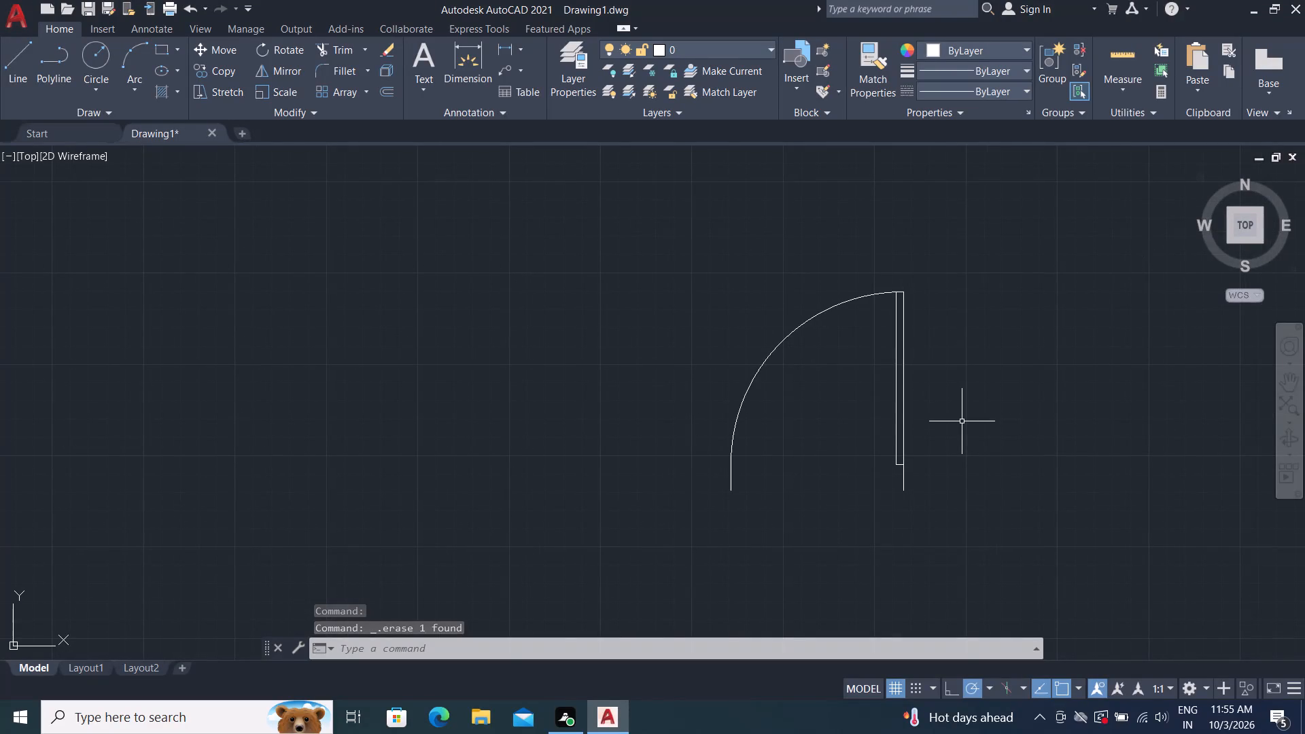
text(RO)
key(space)
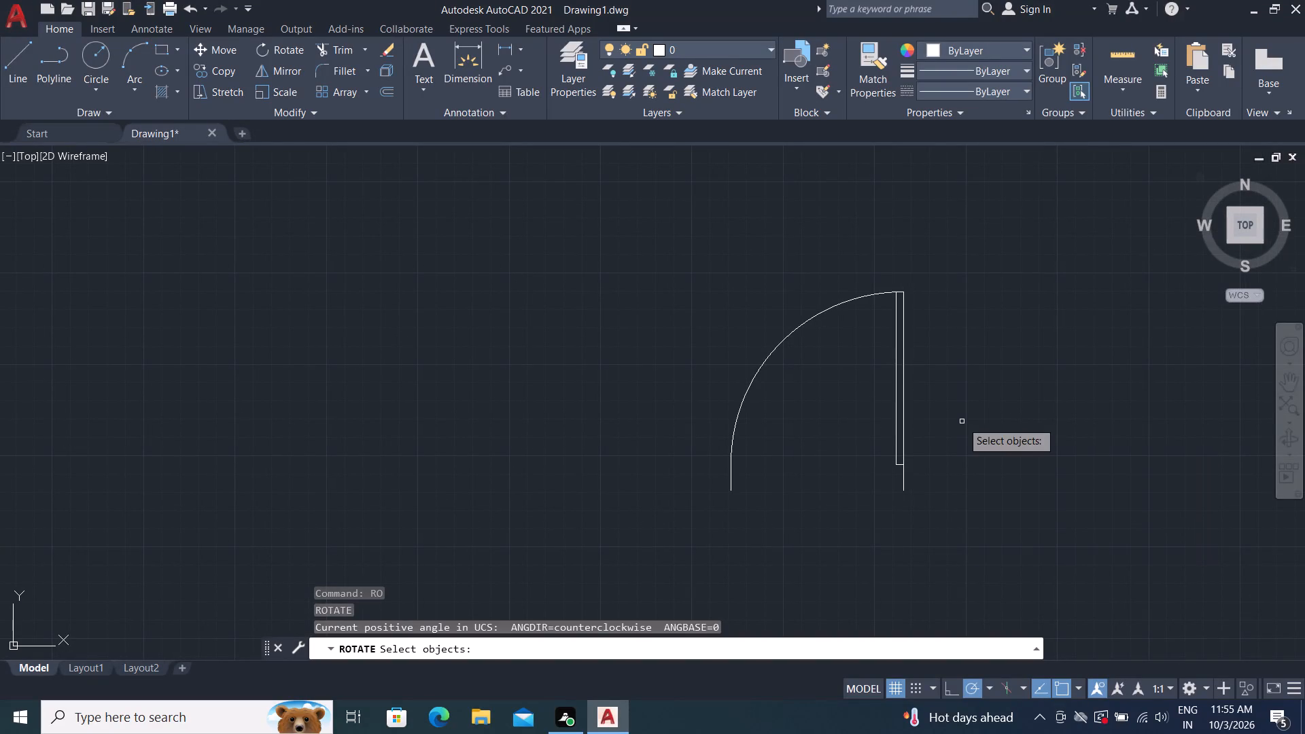
click(748, 388)
right_click(848, 418)
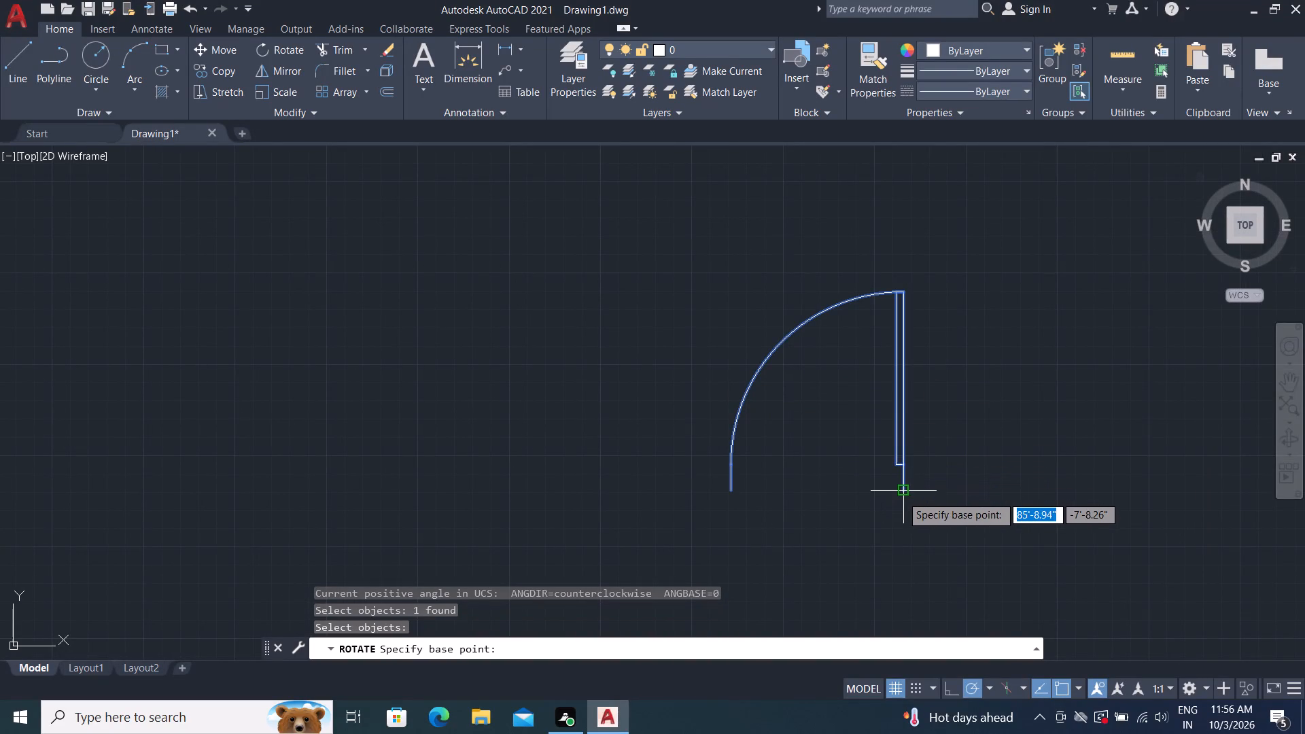
click(903, 495)
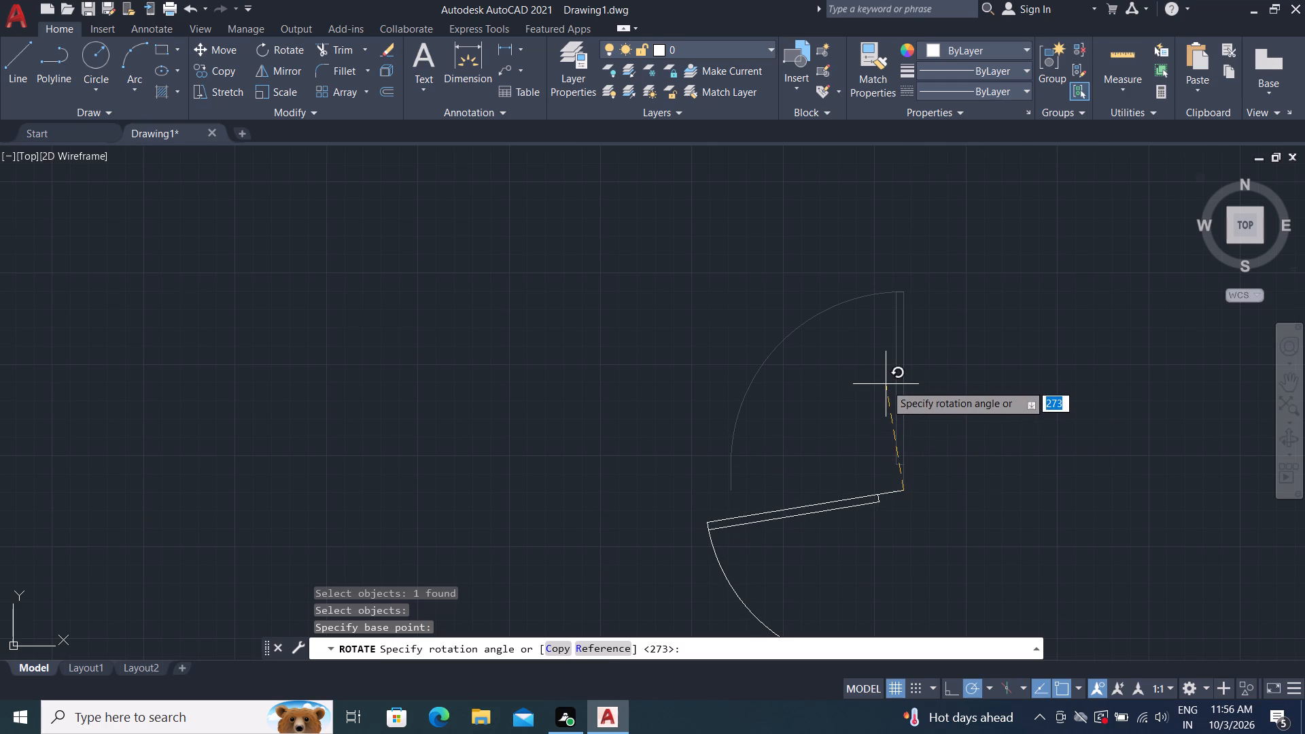
click(897, 390)
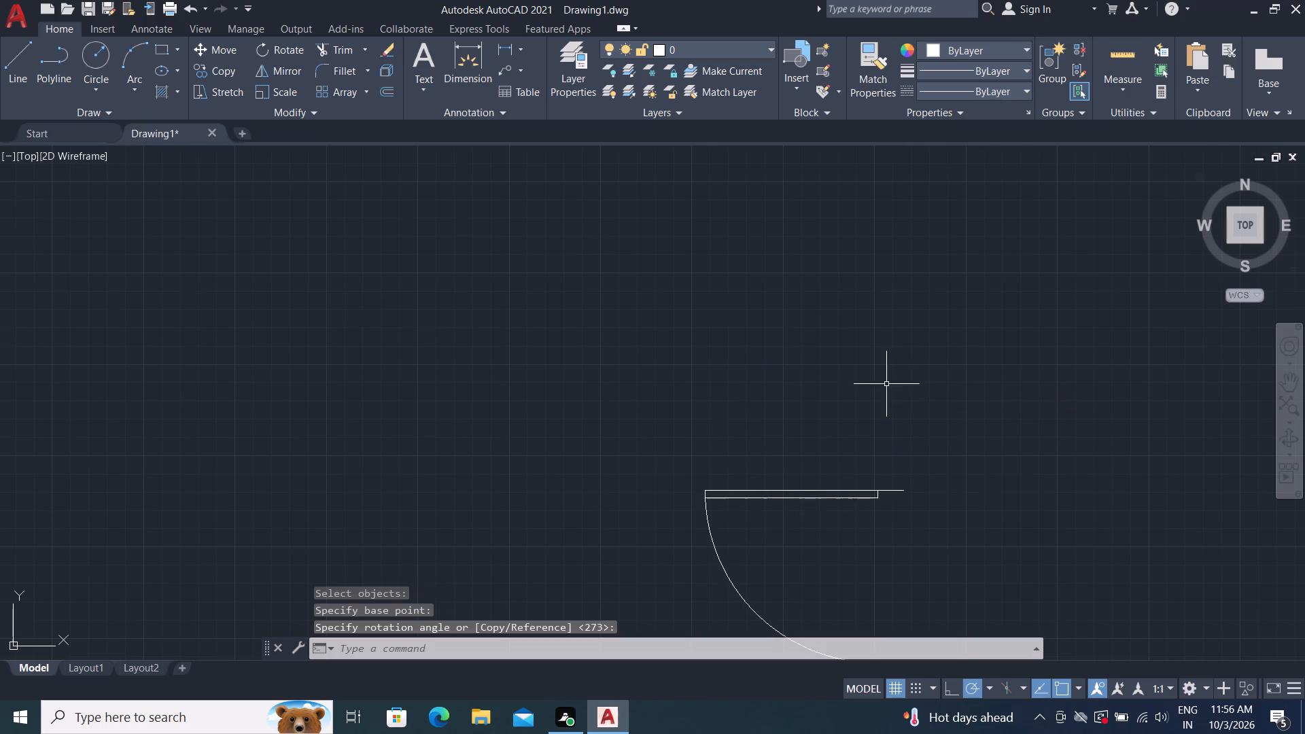
Mirror the rotated door across a horizontal line just above its panel, keeping the source door.
text(MI)
key(space)
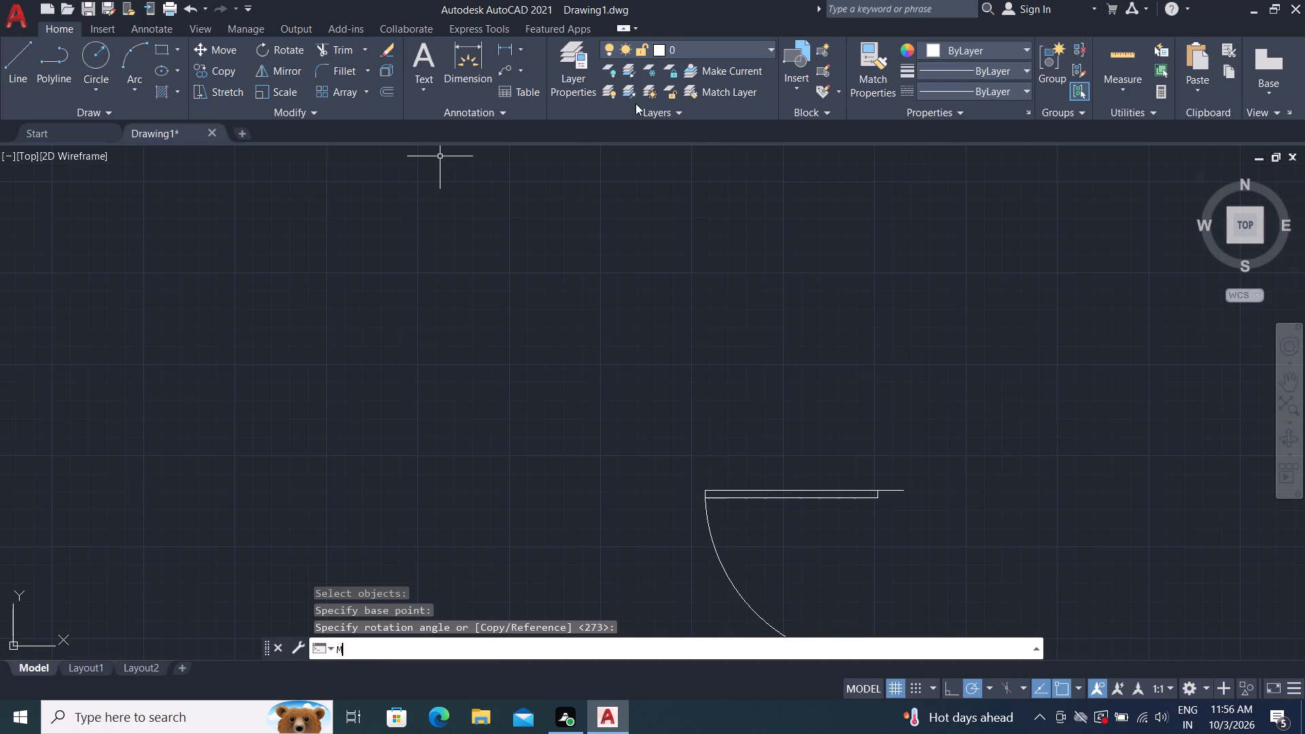
click(848, 489)
right_click(839, 482)
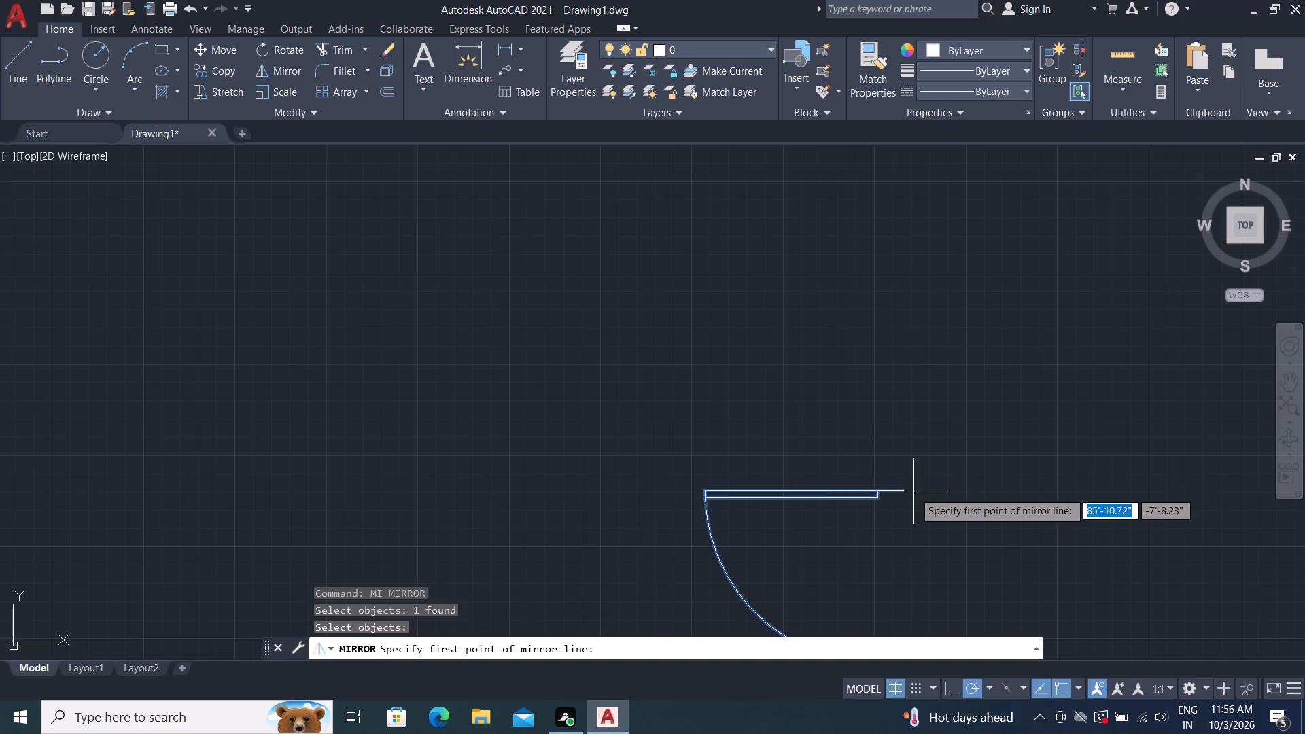
click(904, 482)
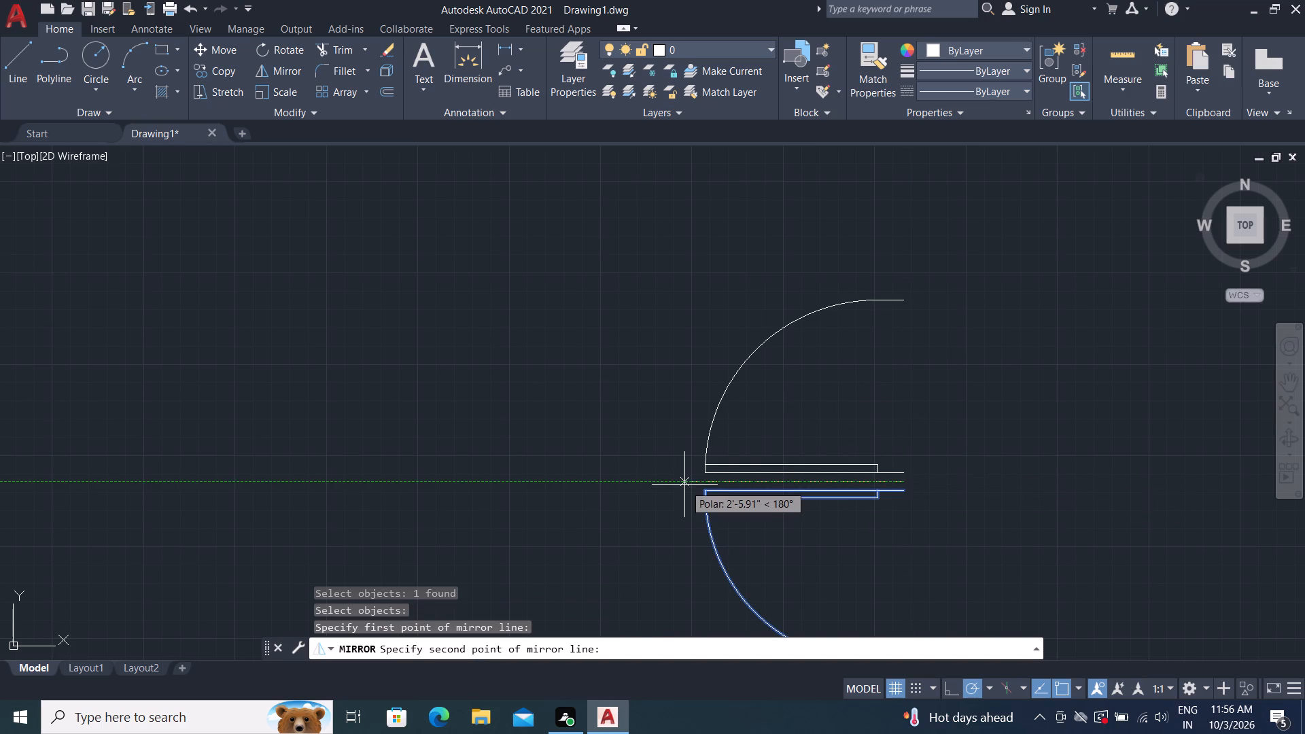
click(682, 479)
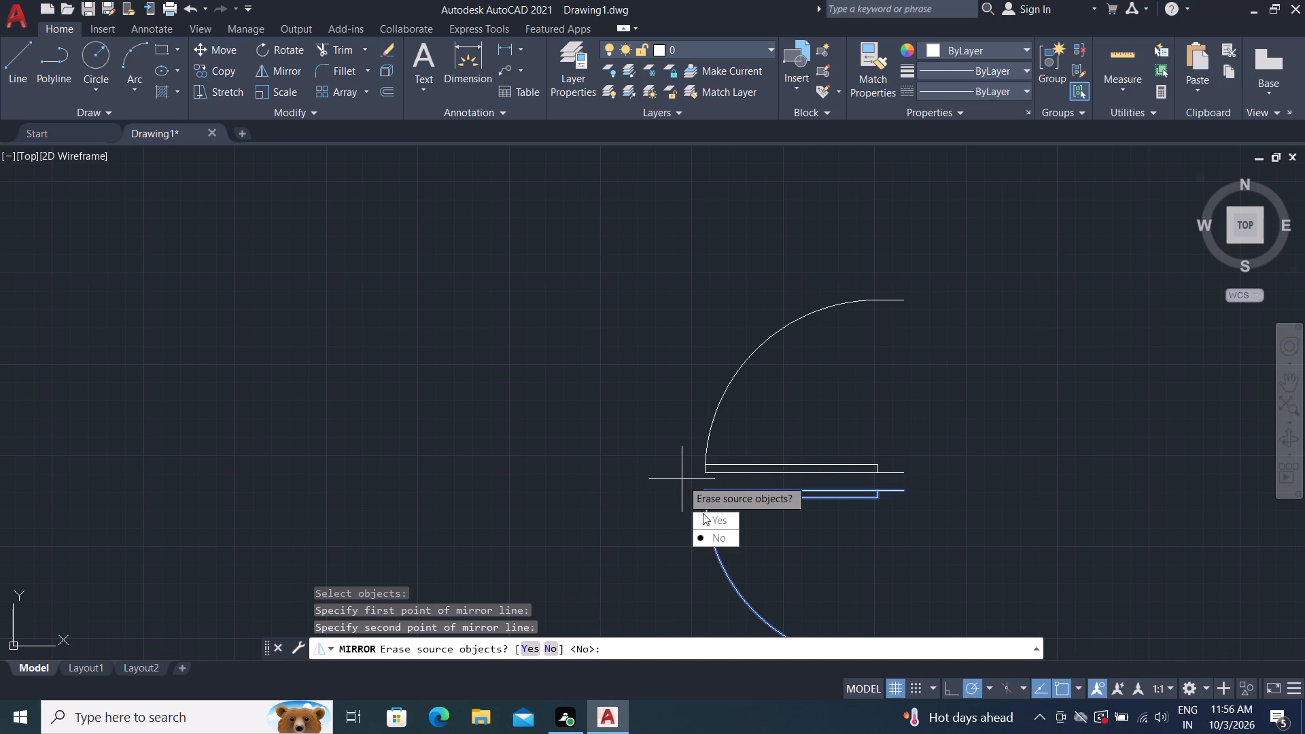
drag(713, 534, 682, 479)
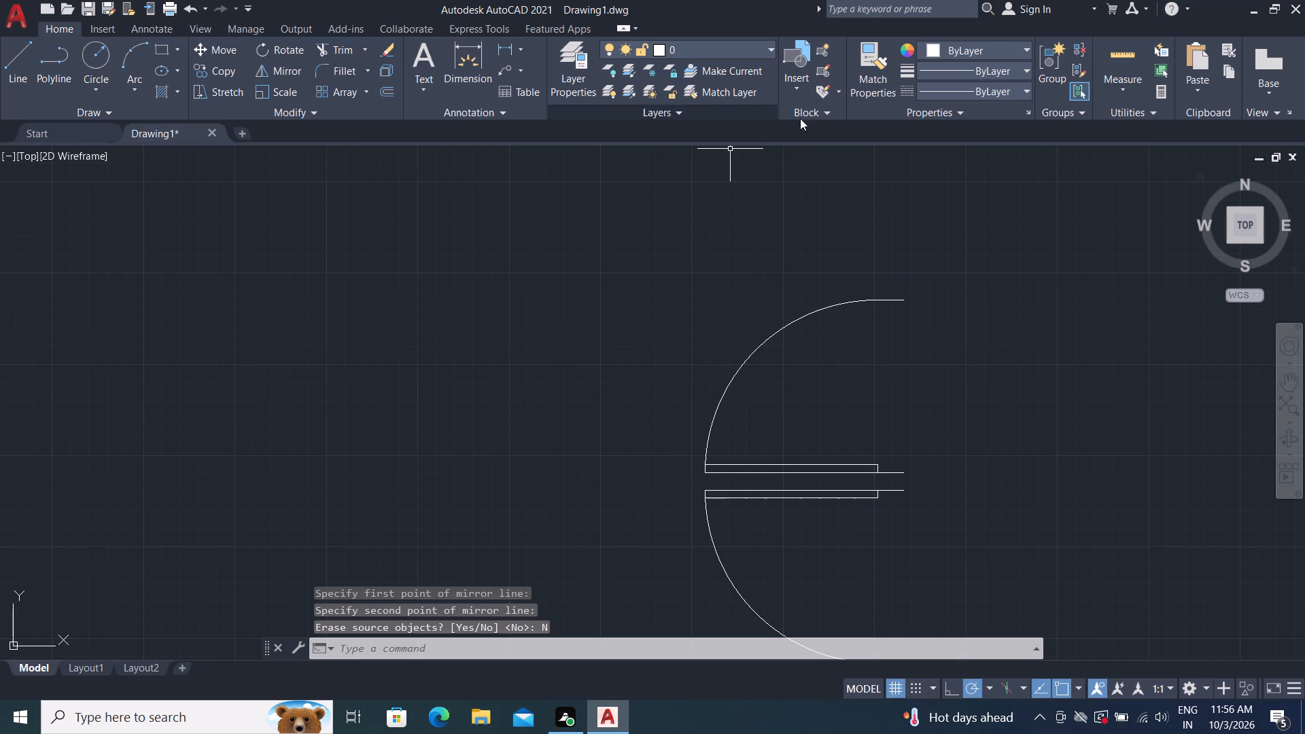
Mirror the upper door across a vertical line through its open end, keeping the source door.
text(MI)
key(space)
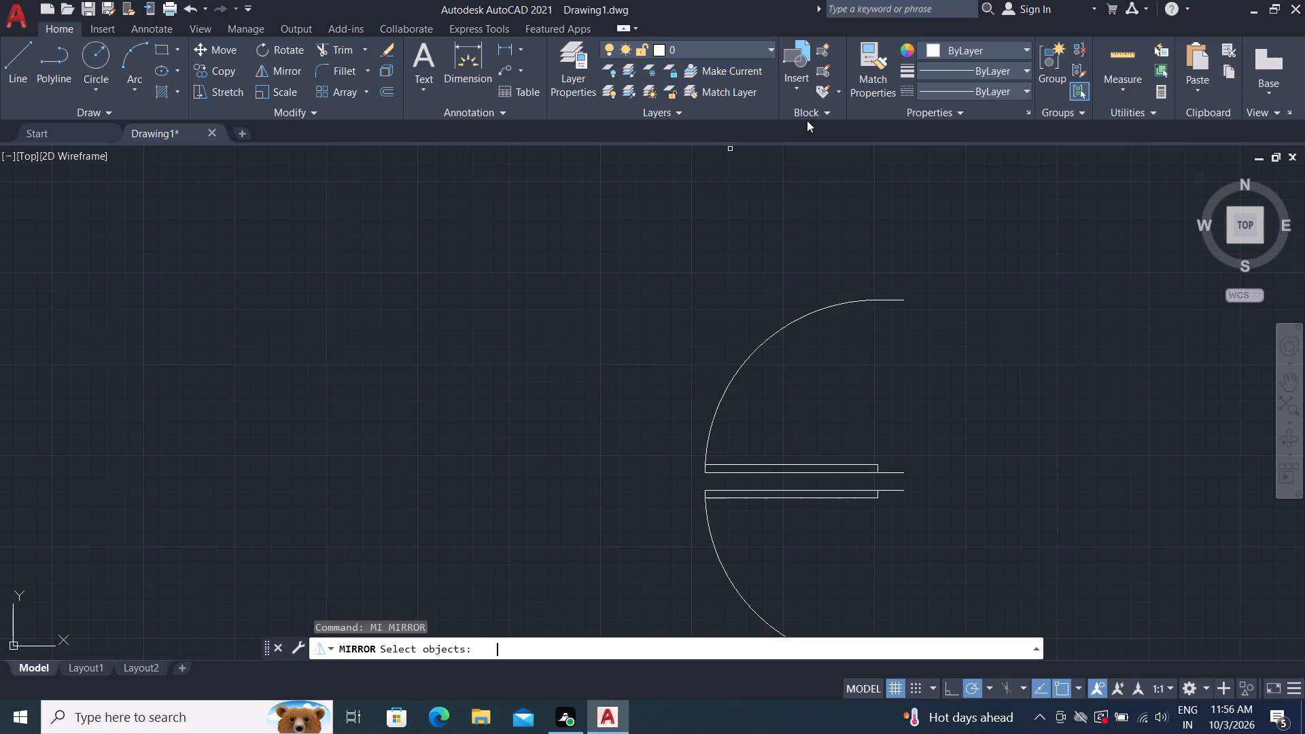
click(848, 464)
right_click(867, 427)
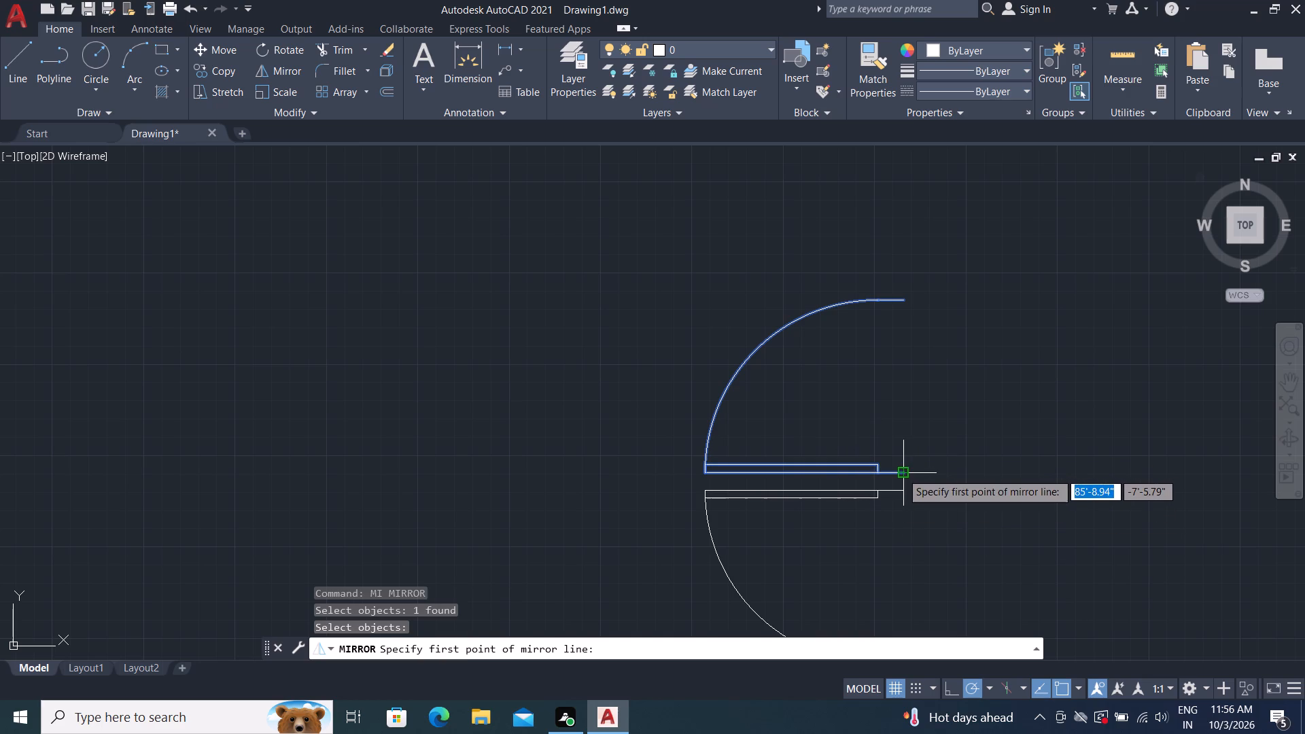
click(901, 472)
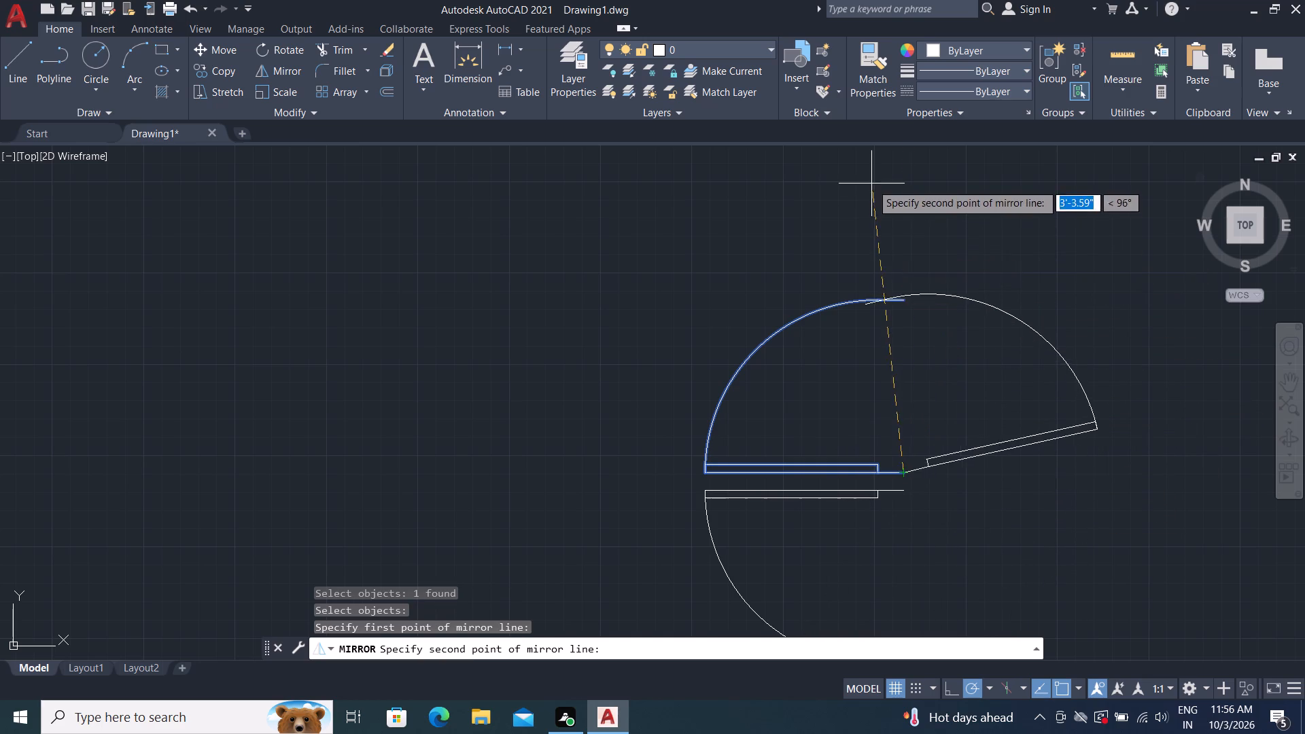
click(902, 221)
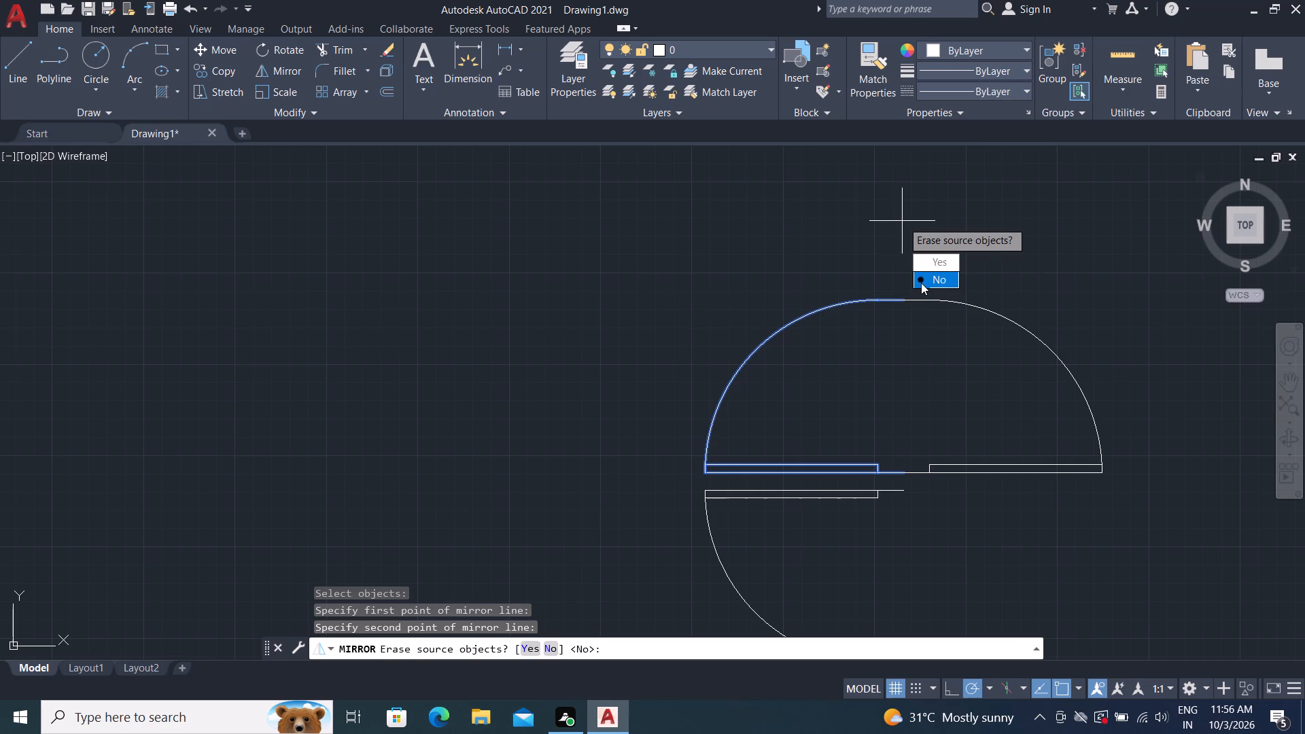
drag(921, 283, 902, 221)
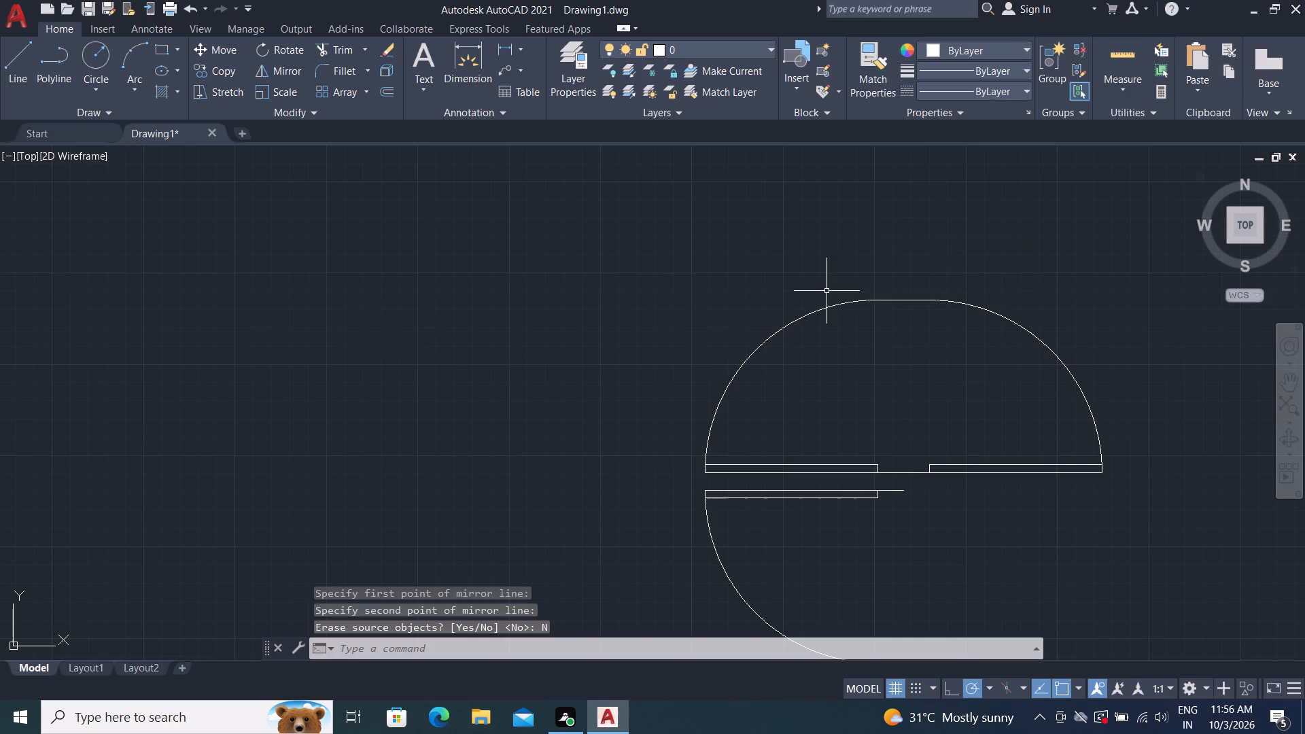
Copy the upper left-hand door from its open lower endpoint to the base of the partition between the upper-left and upper-middle rooms.
click(212, 63)
click(771, 336)
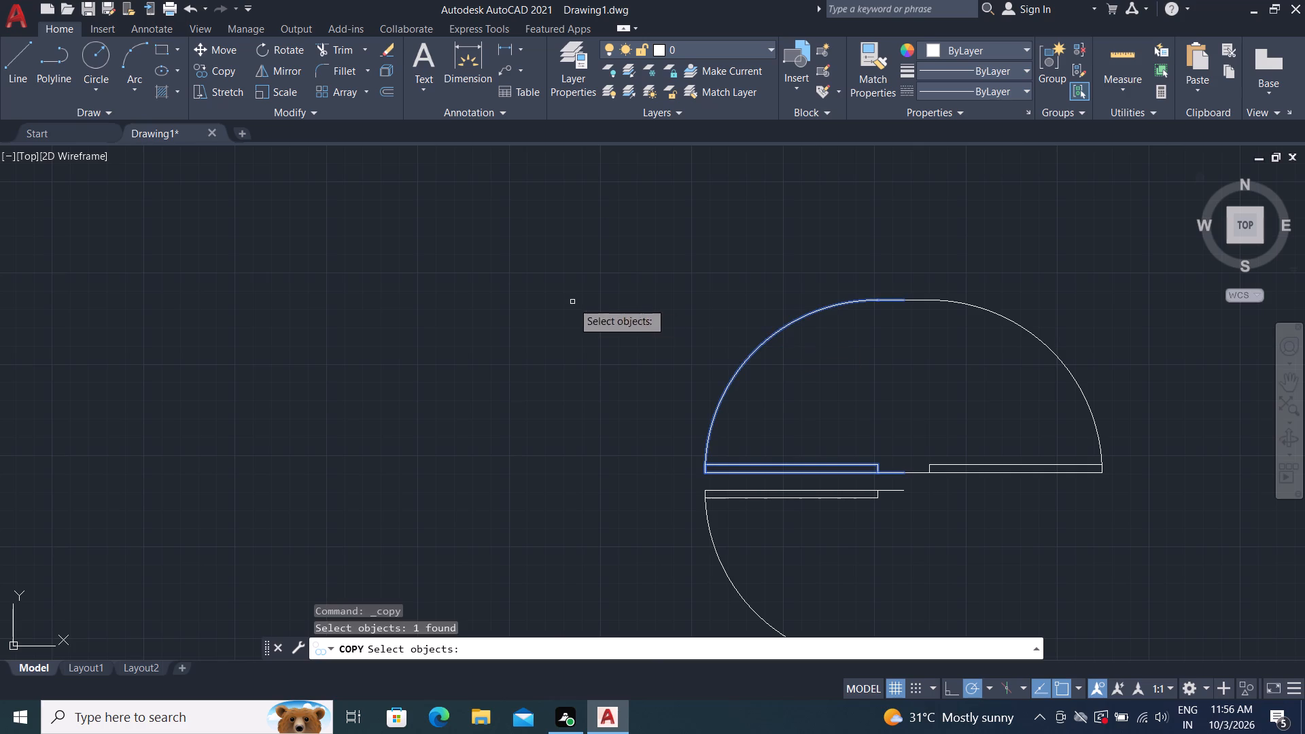
right_click(576, 299)
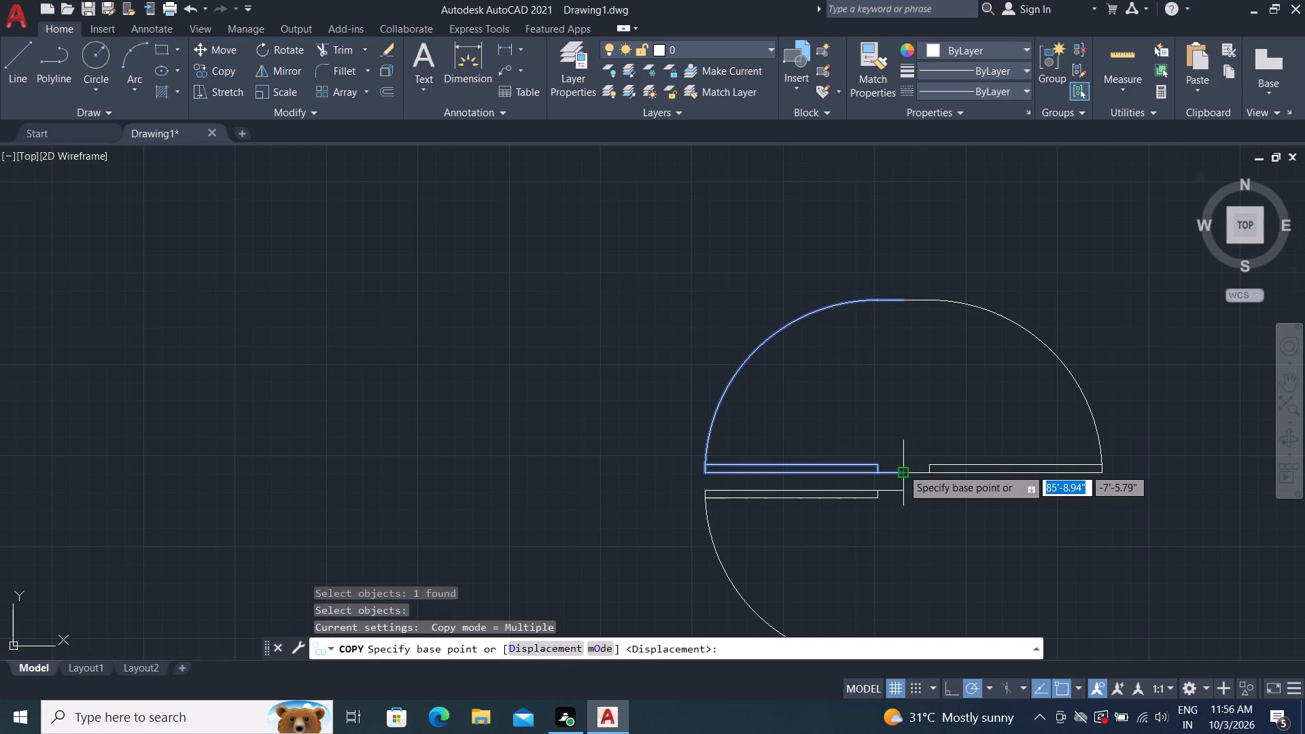
click(902, 468)
scroll(771, 413, down, 3)
middle_drag(561, 398, 867, 357)
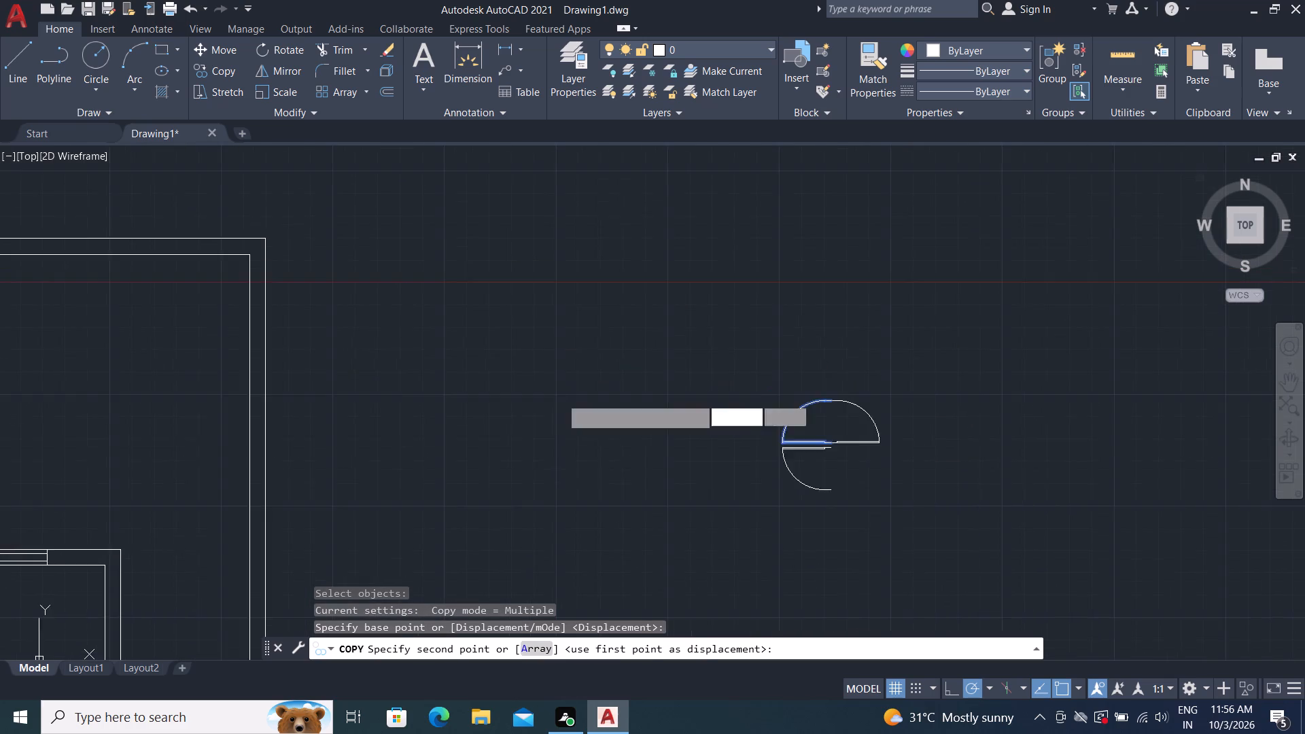
scroll(723, 351, down, 2)
middle_drag(532, 385, 798, 245)
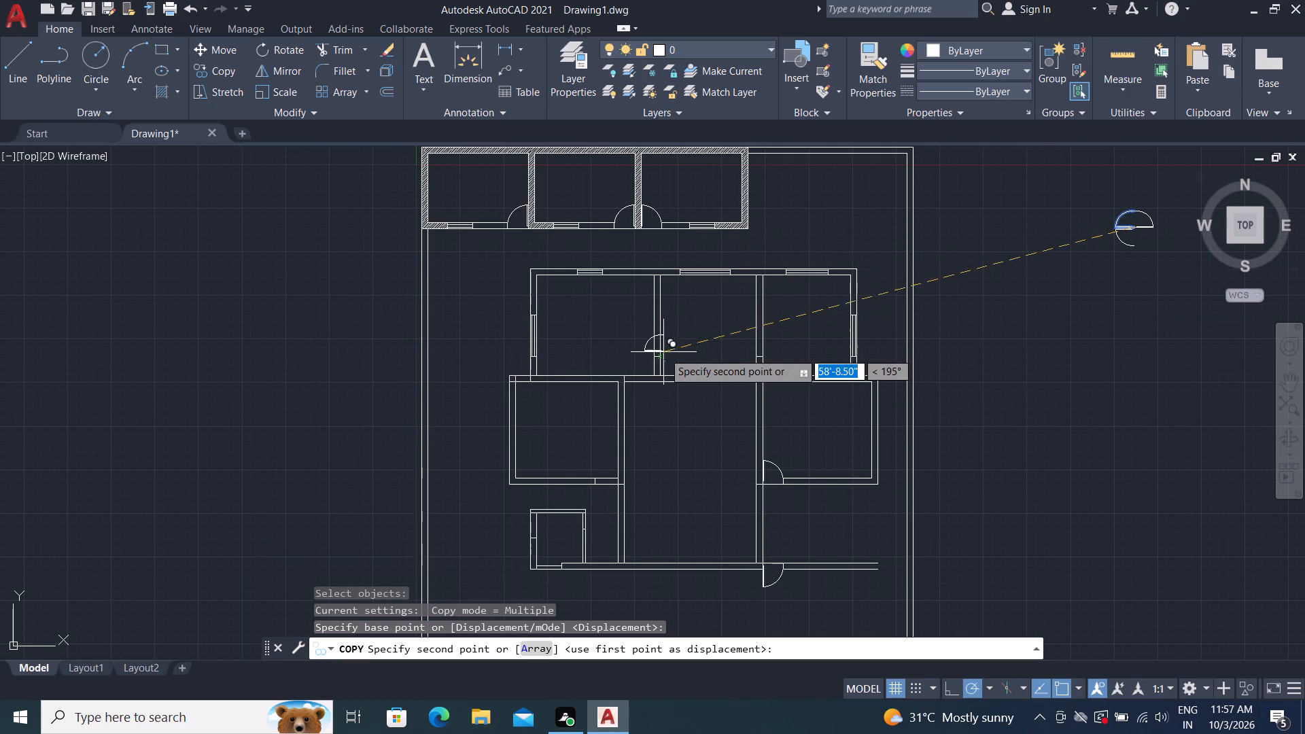
scroll(645, 368, up, 4)
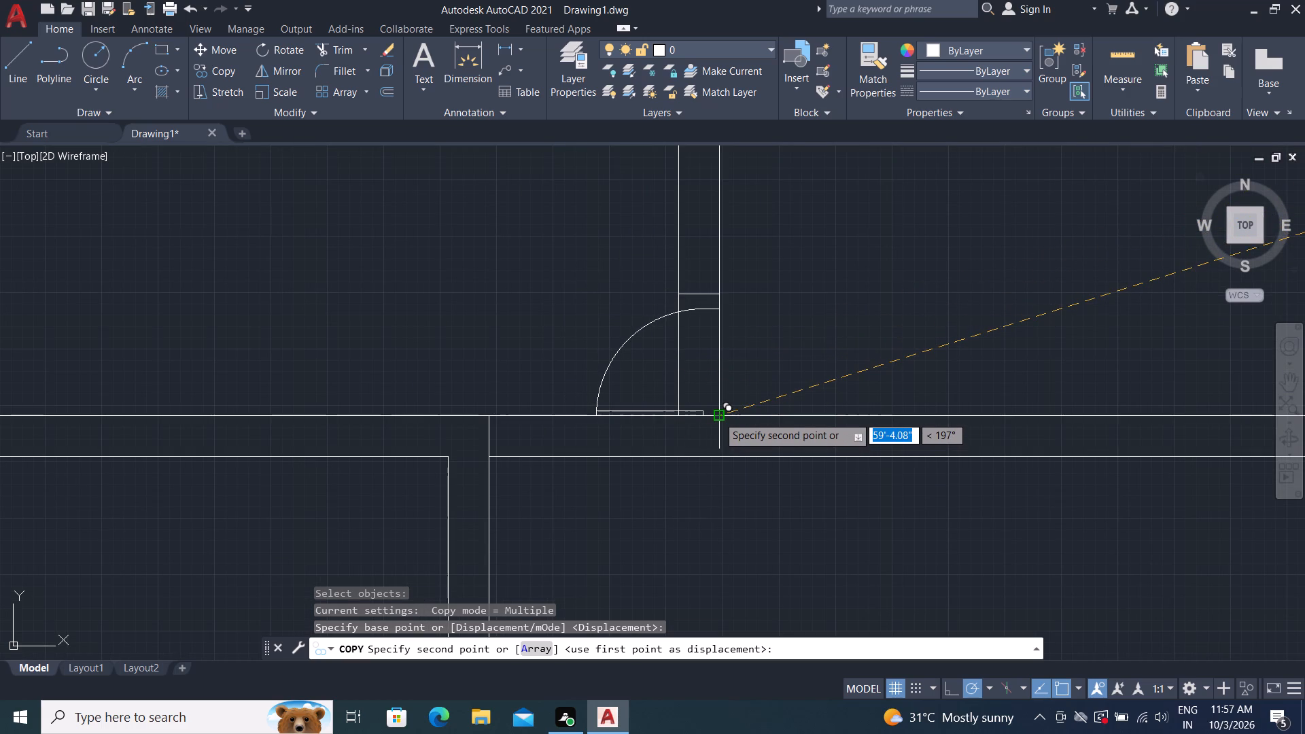
click(718, 415)
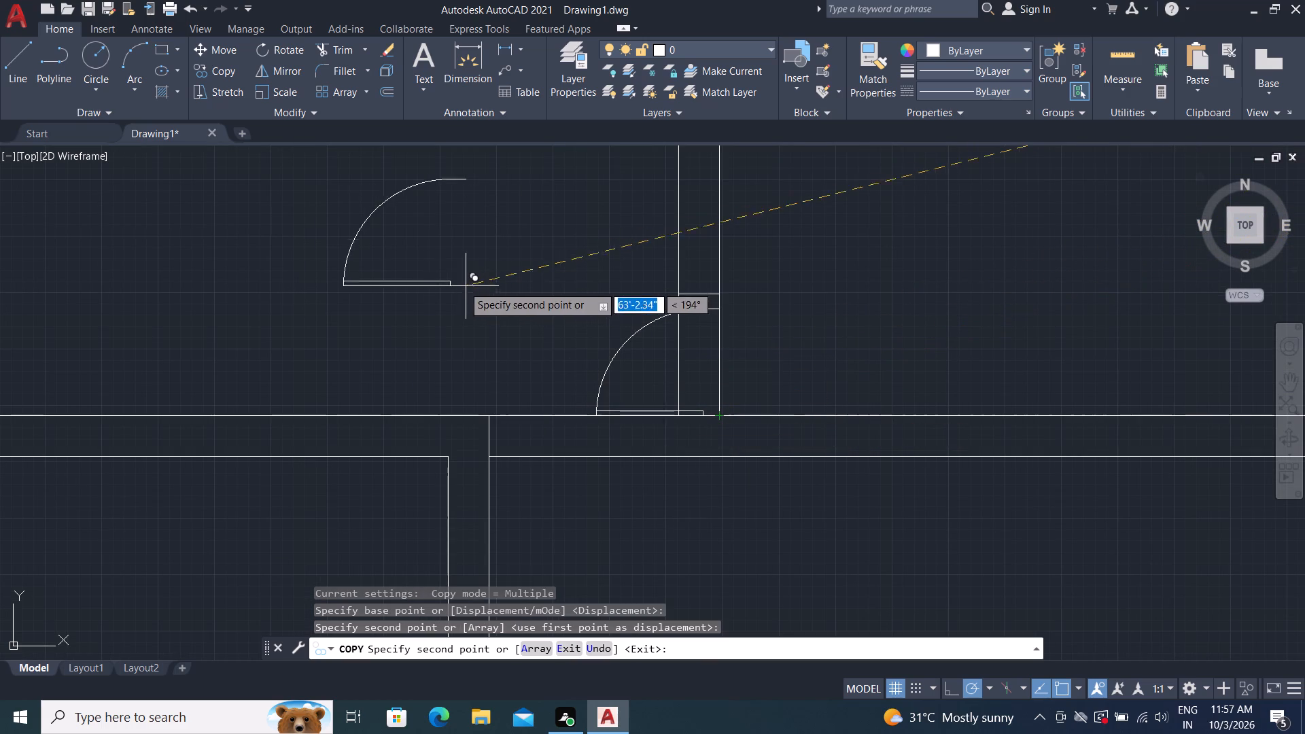
key(Escape)
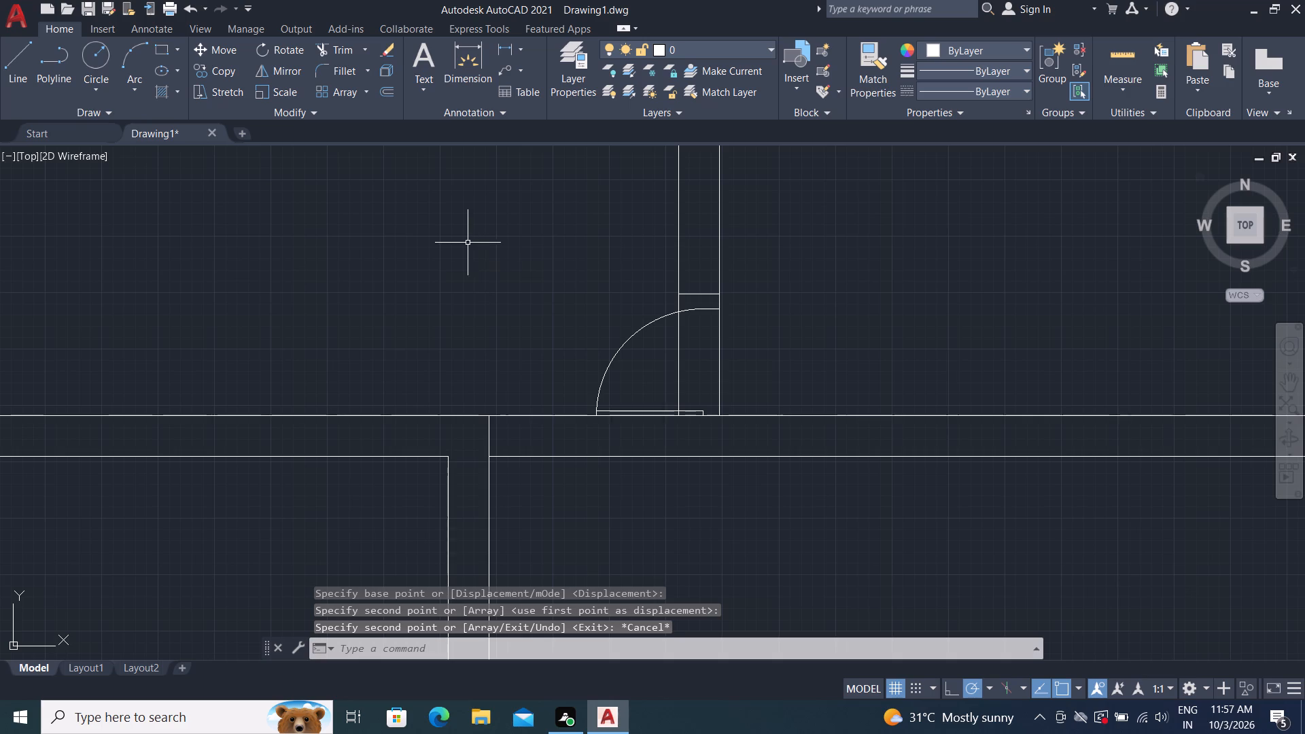
Copy the mirrored right-hand door from its open lower endpoint to the base of the partition between the upper-middle and upper-right rooms.
scroll(808, 440, down, 2)
middle_drag(875, 398, 0, 374)
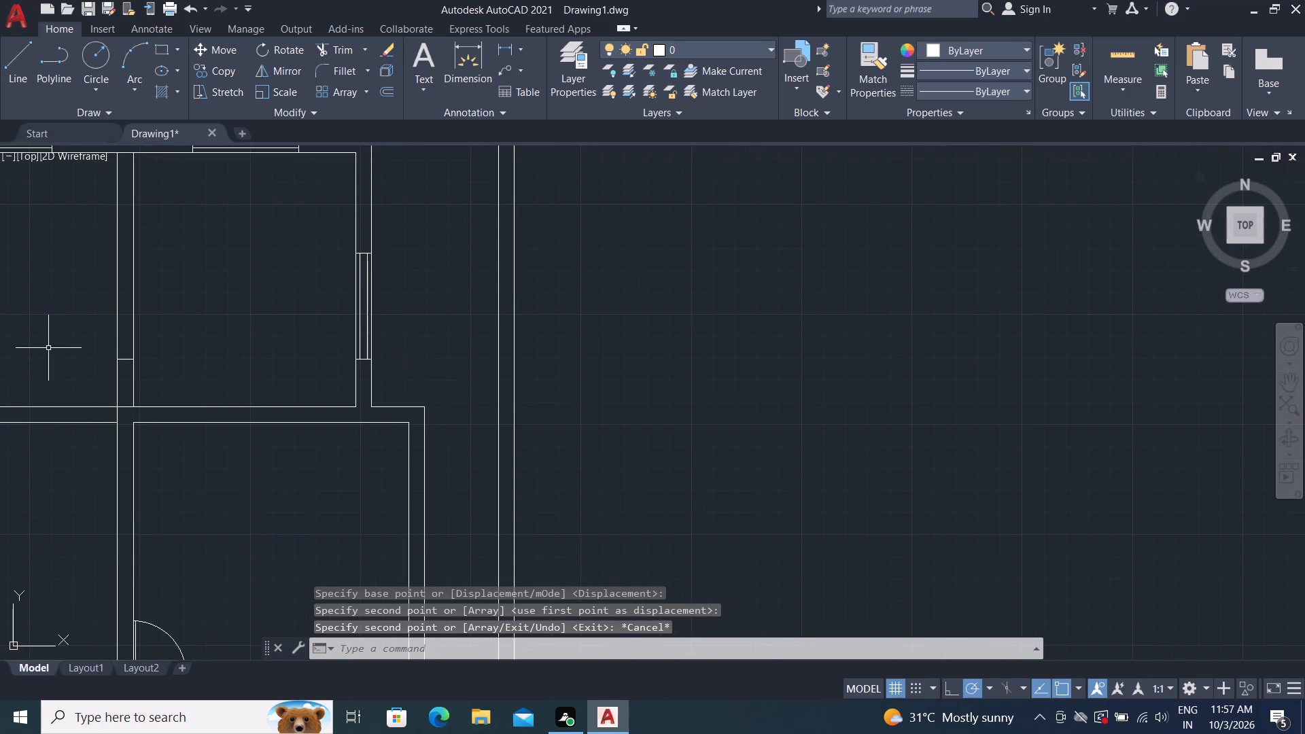
scroll(421, 361, down, 2)
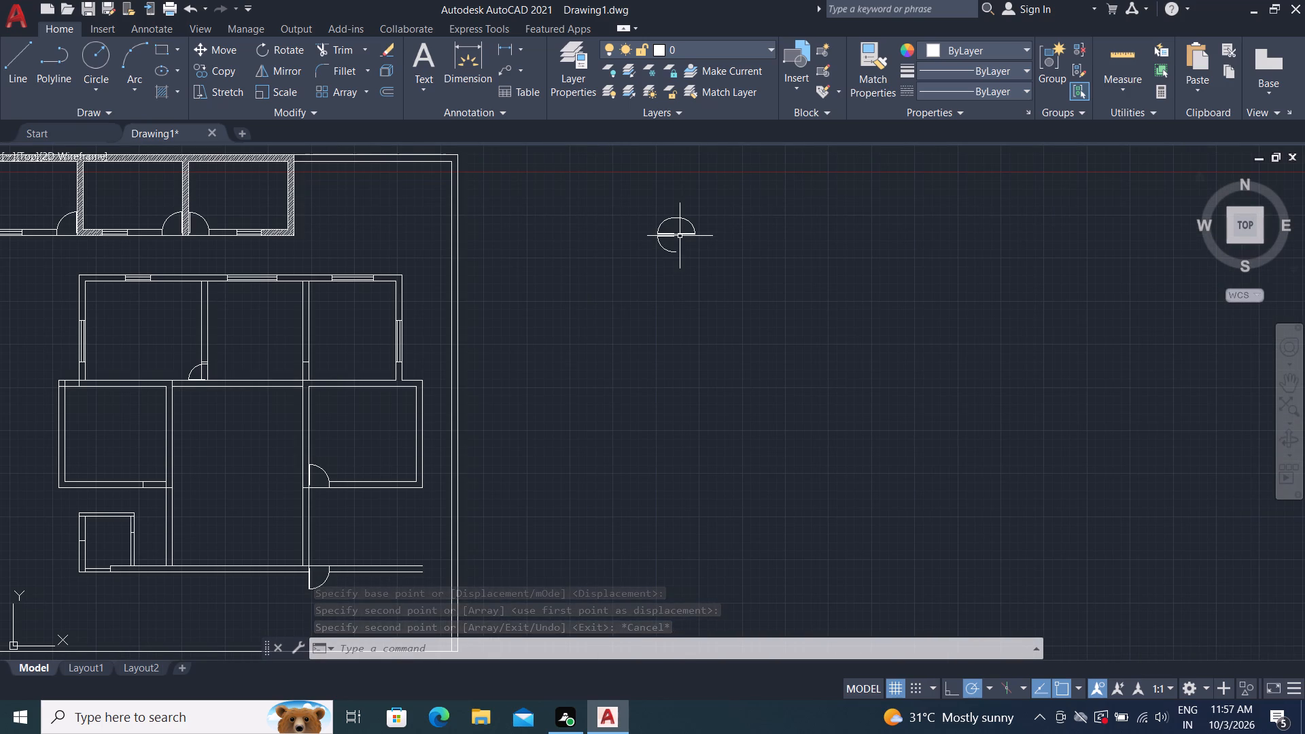
scroll(682, 231, up, 4)
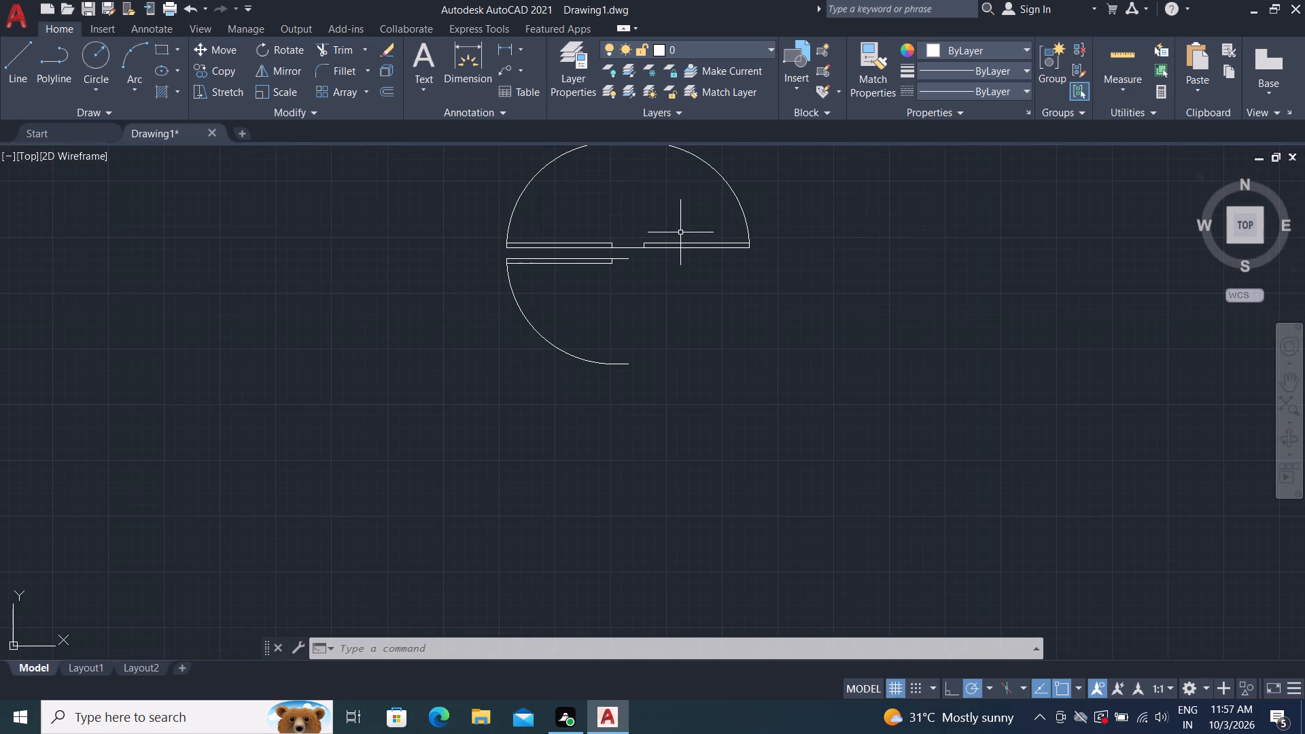
click(209, 67)
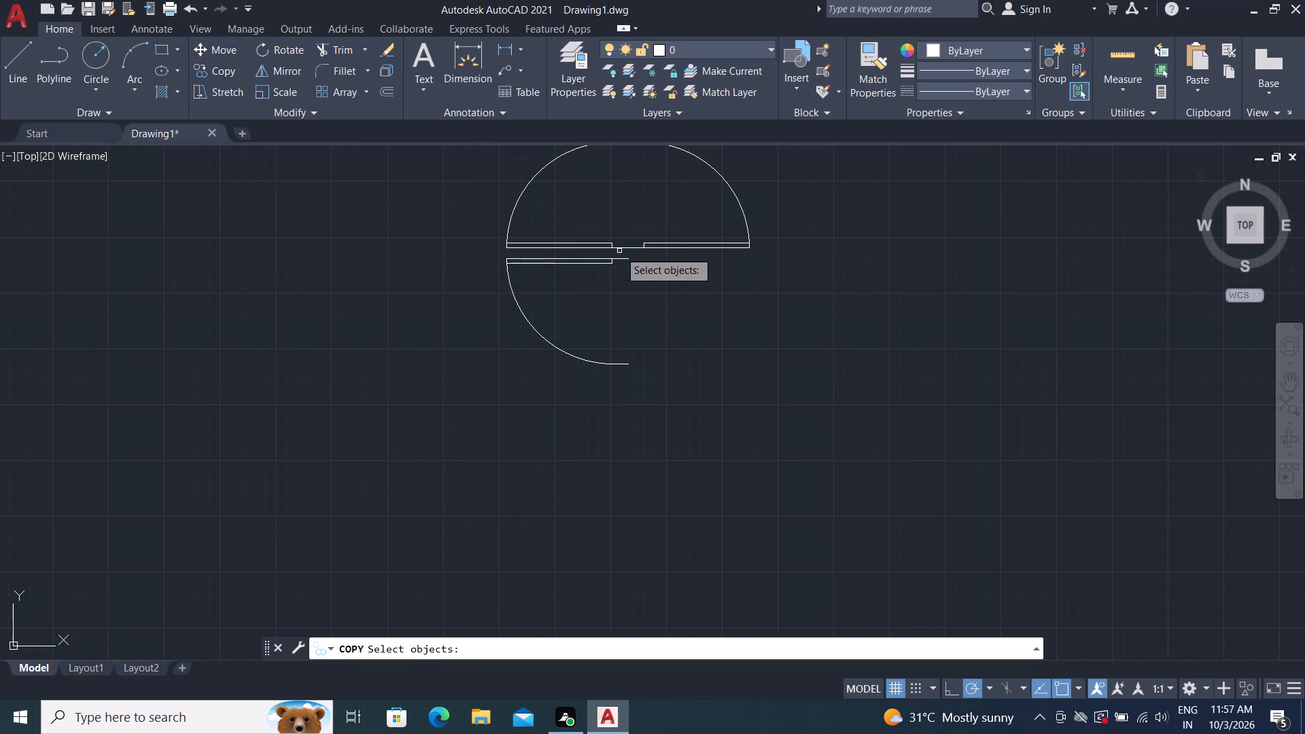
click(628, 248)
right_click(617, 256)
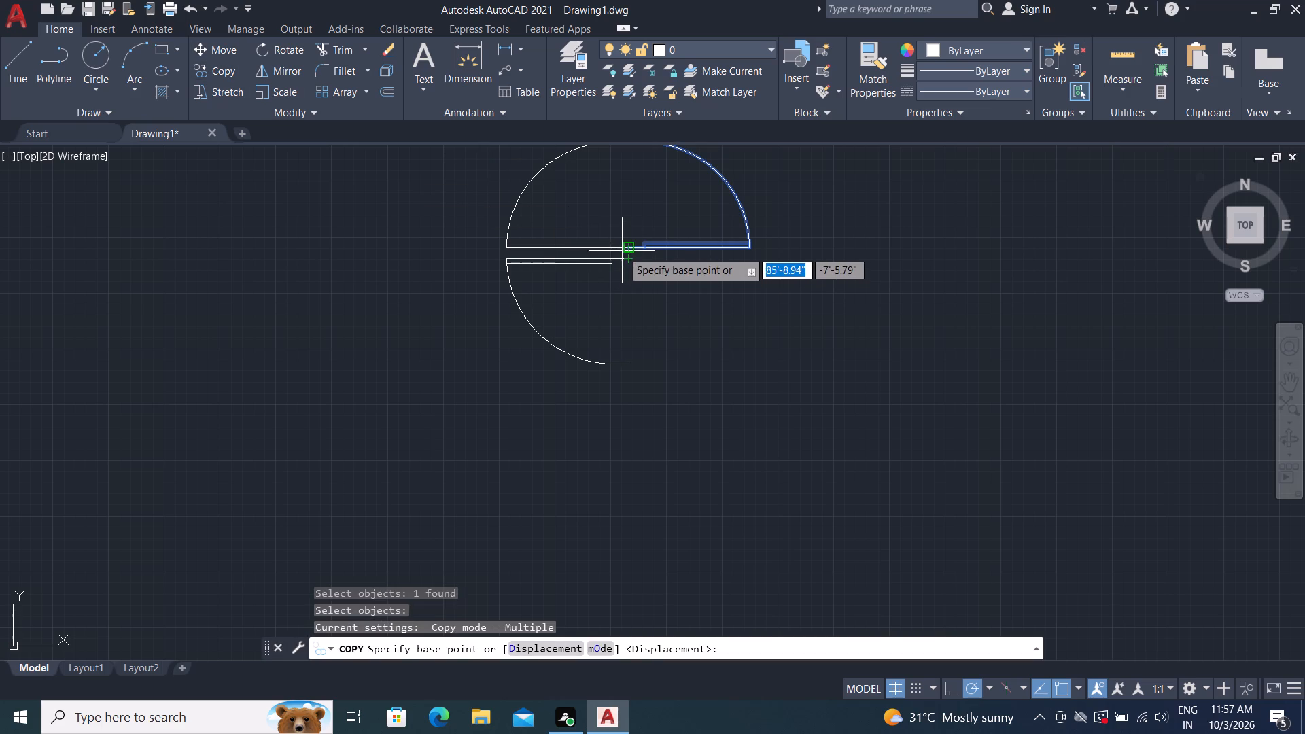
click(633, 247)
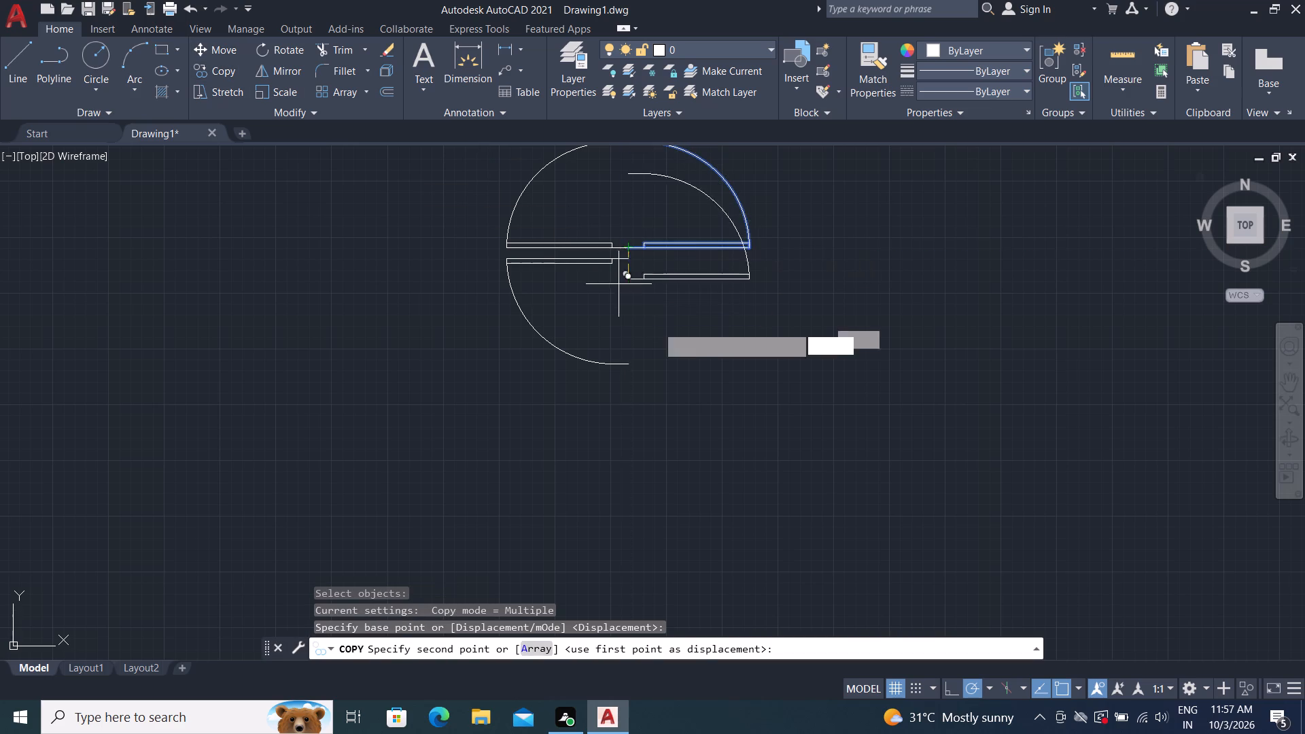
scroll(670, 328, down, 4)
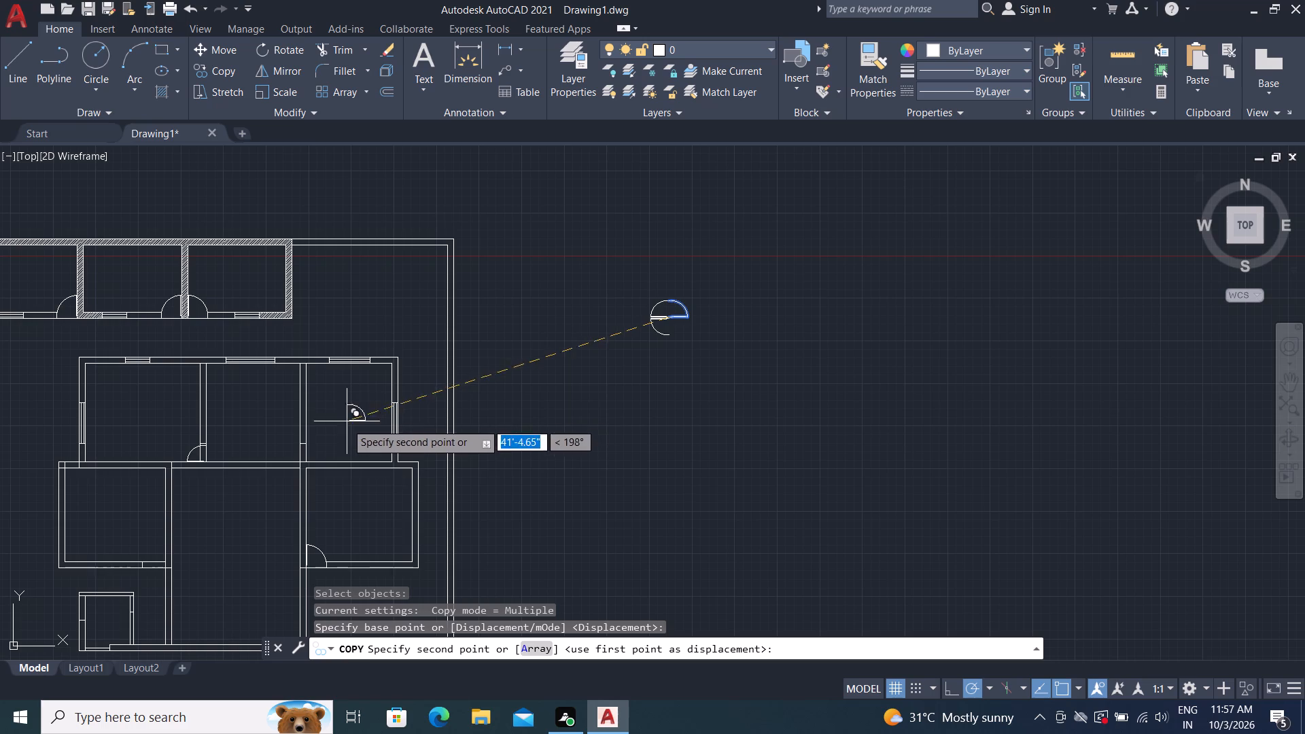
scroll(295, 468, up, 4)
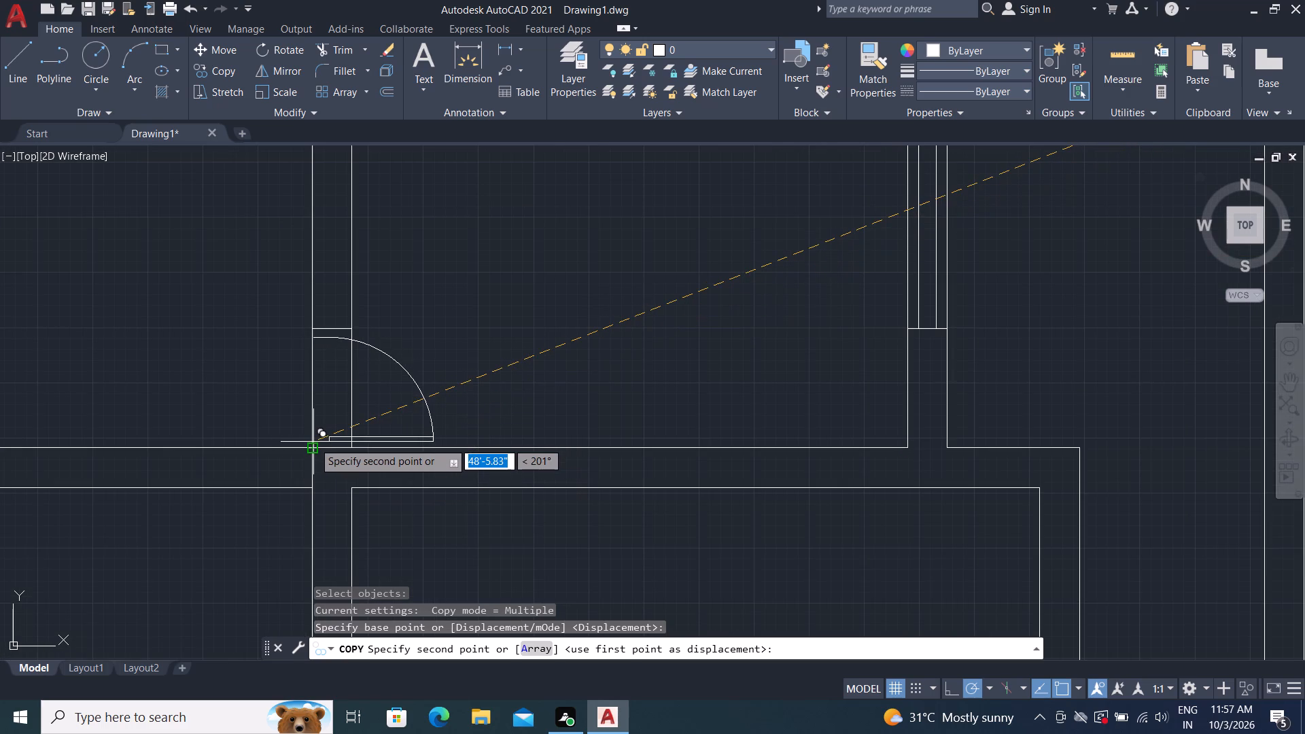
scroll(313, 443, up, 4)
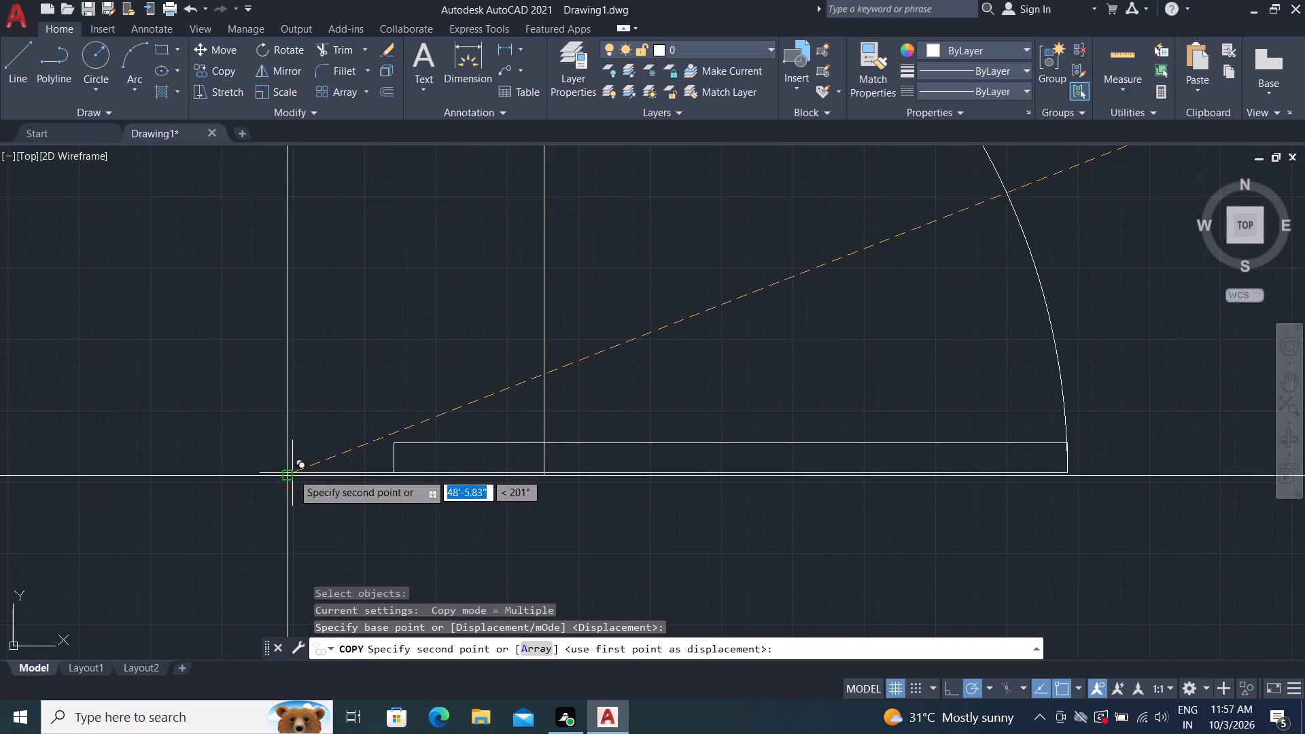
click(293, 476)
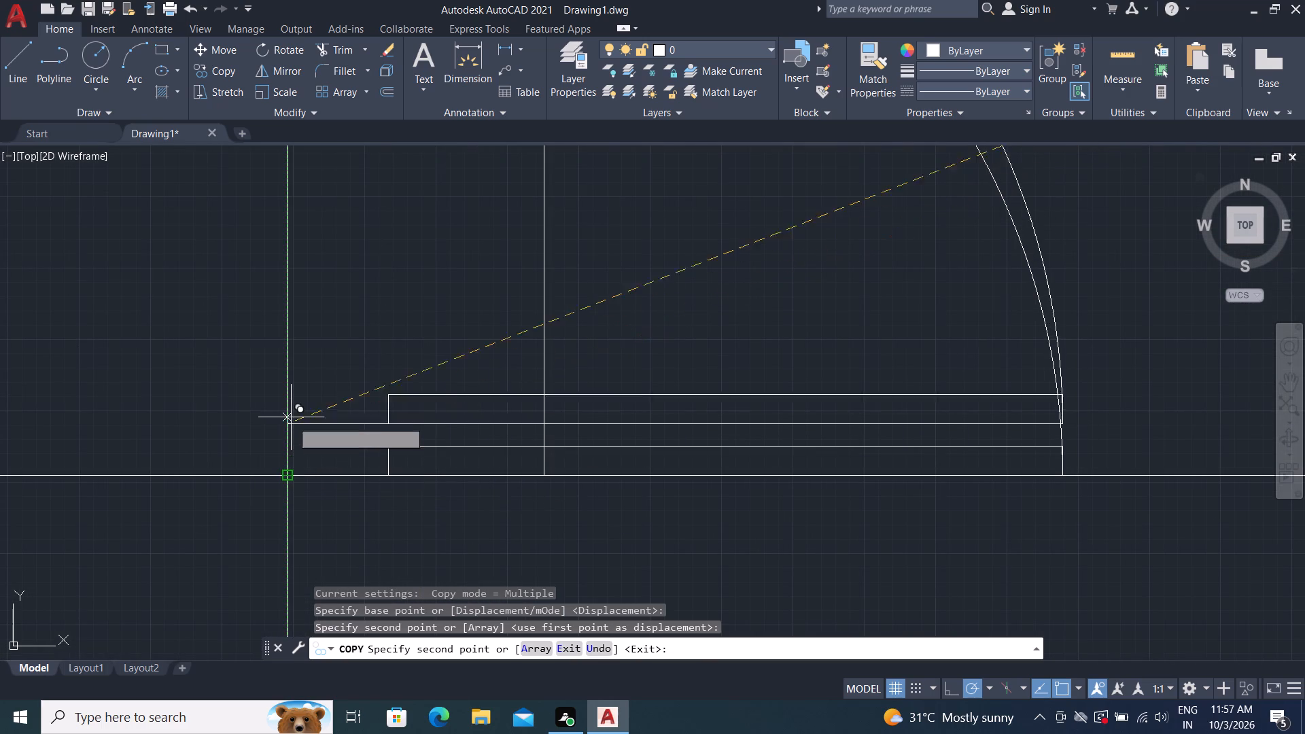
key(Escape)
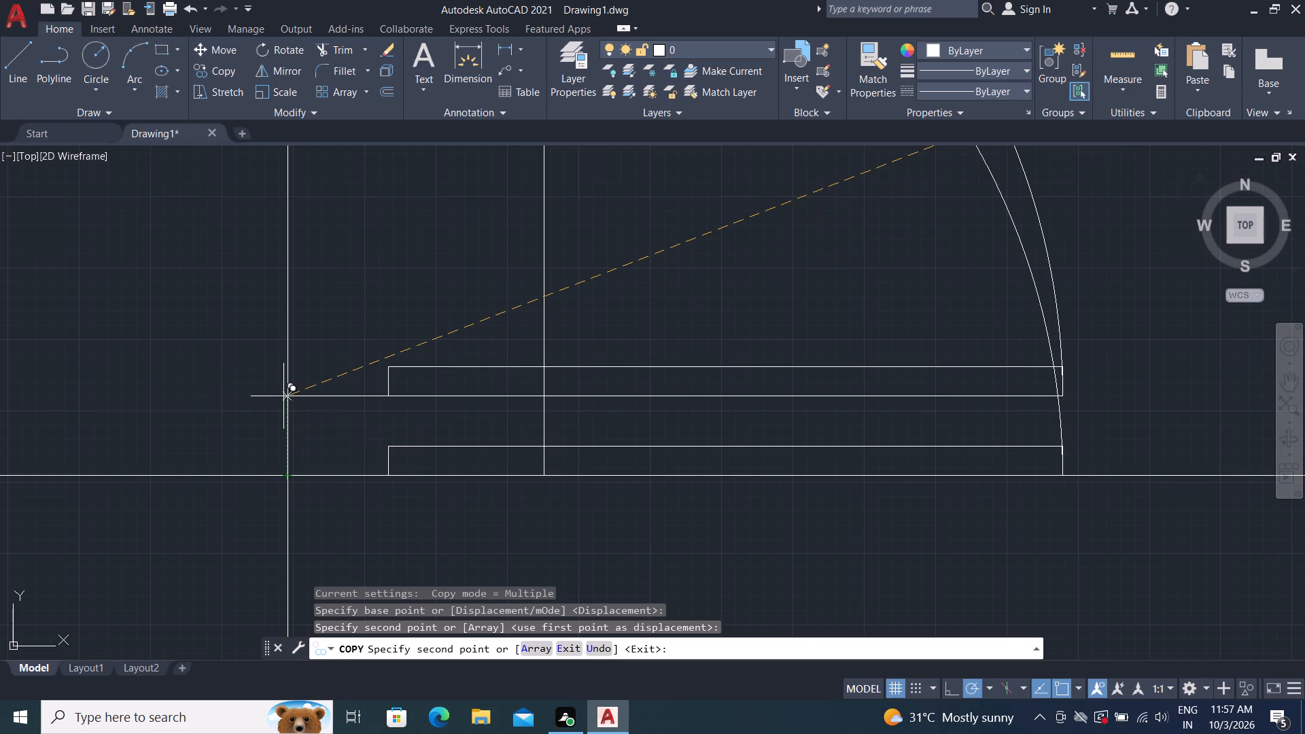
Delete the short lines crossing the two partition walls just above the newly placed doors.
scroll(340, 194, down, 3)
middle_drag(356, 226, 750, 733)
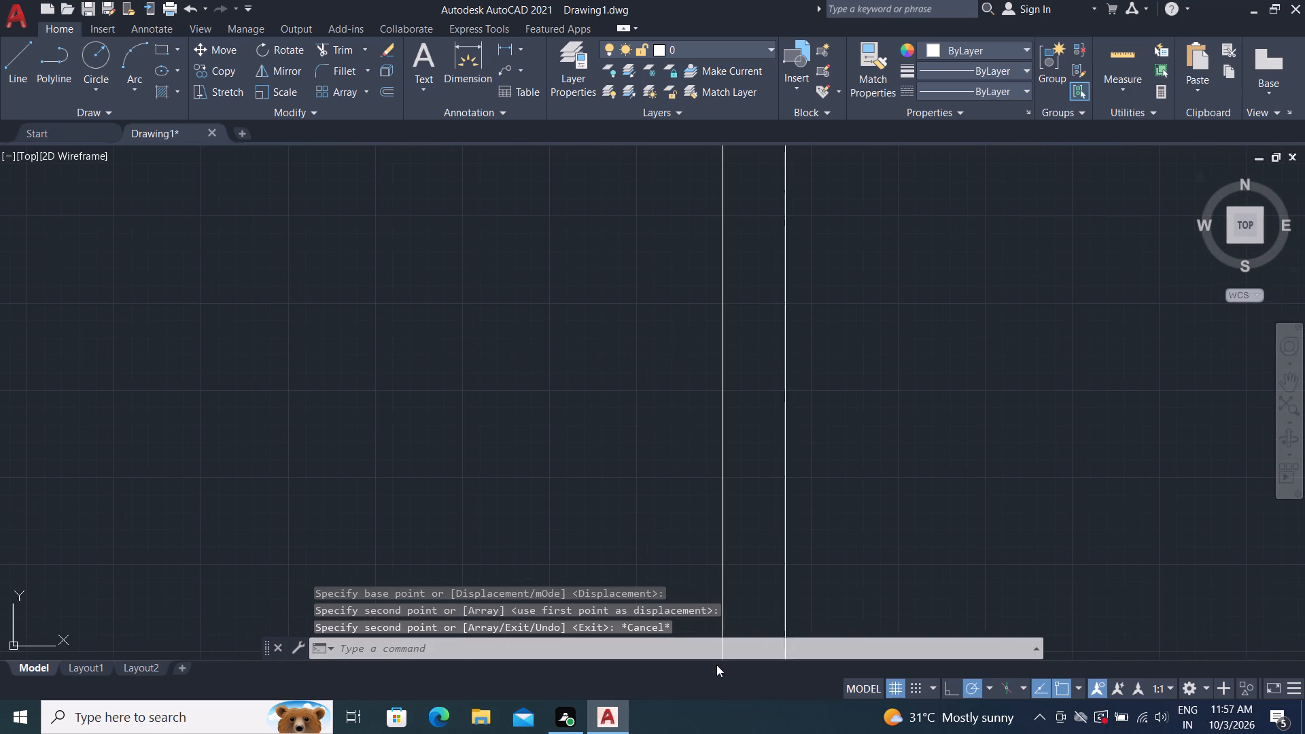
middle_drag(672, 389, 621, 218)
middle_drag(583, 71, 580, 44)
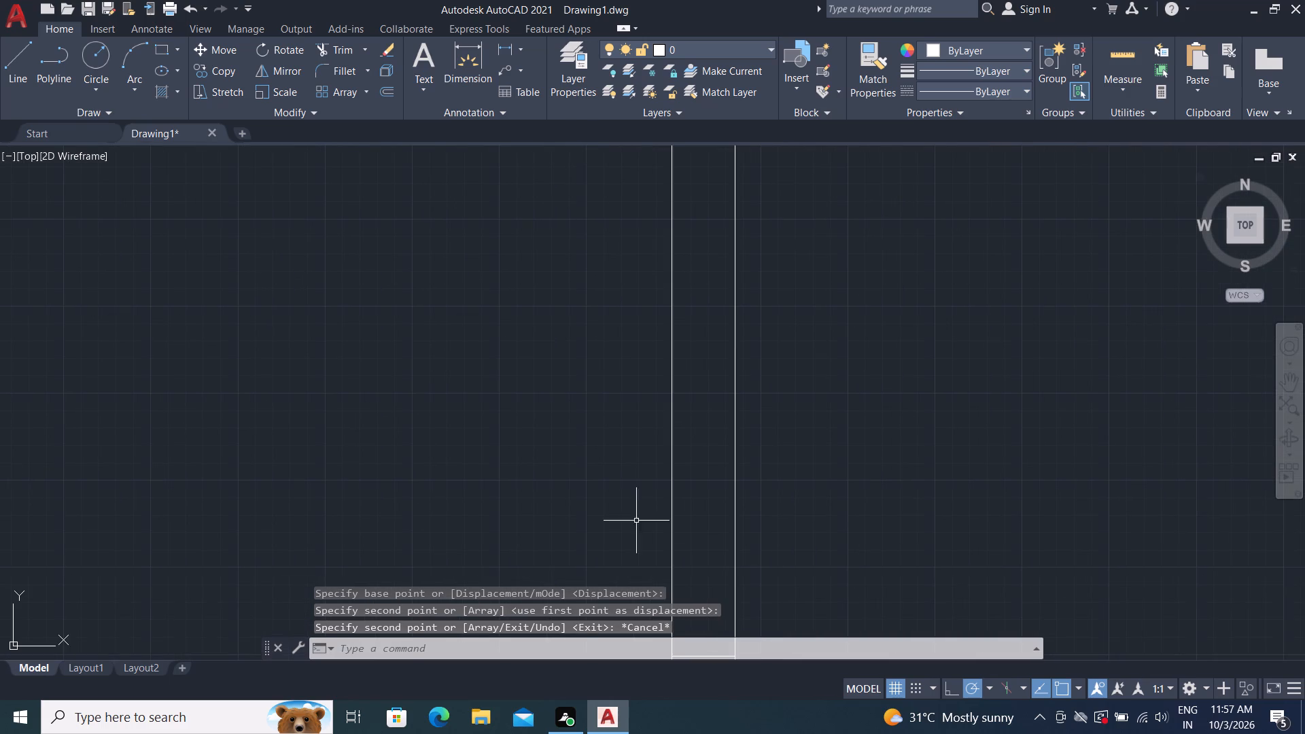
middle_drag(638, 538, 641, 357)
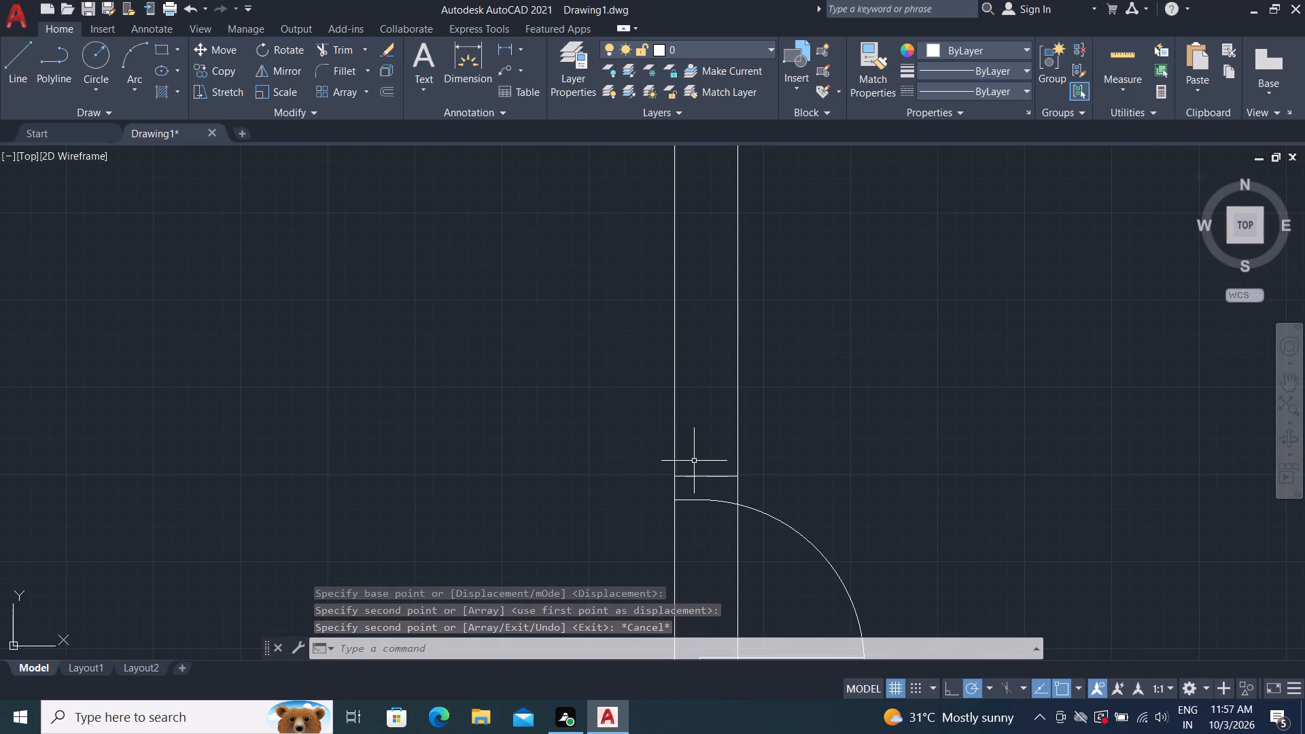
click(699, 476)
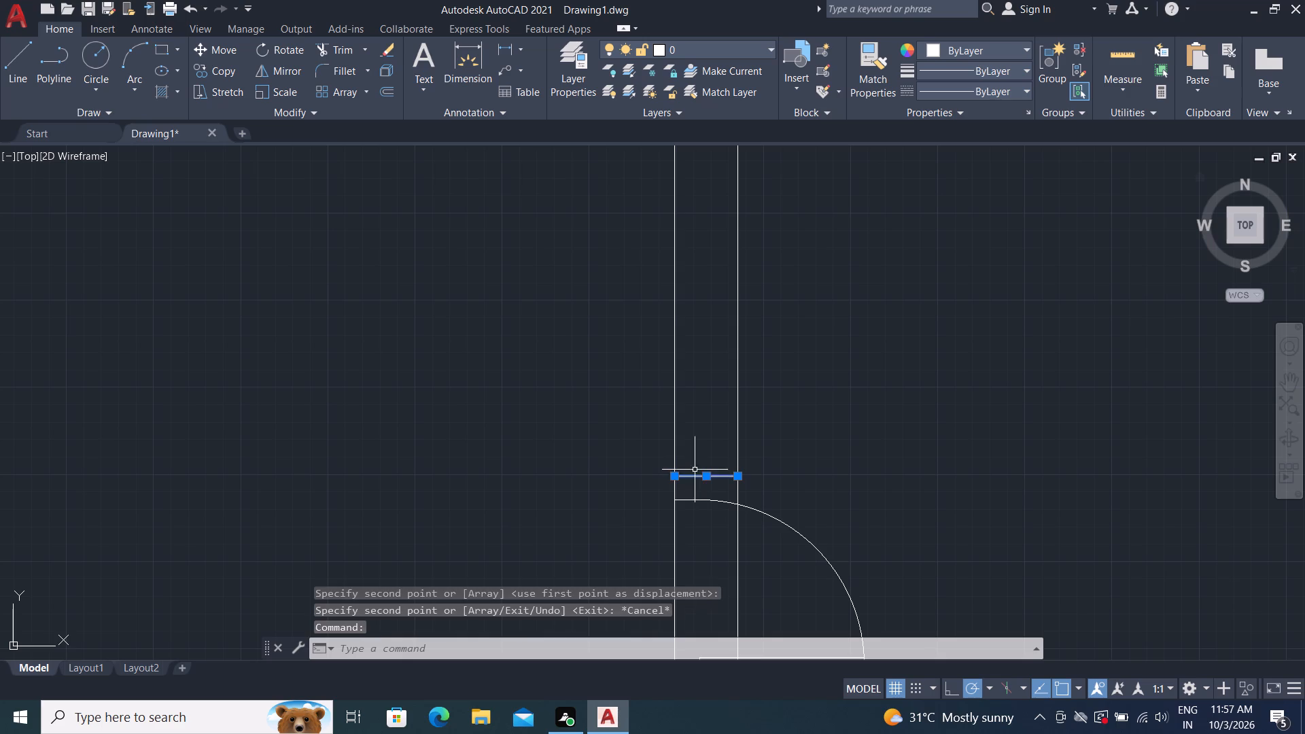
key(Delete)
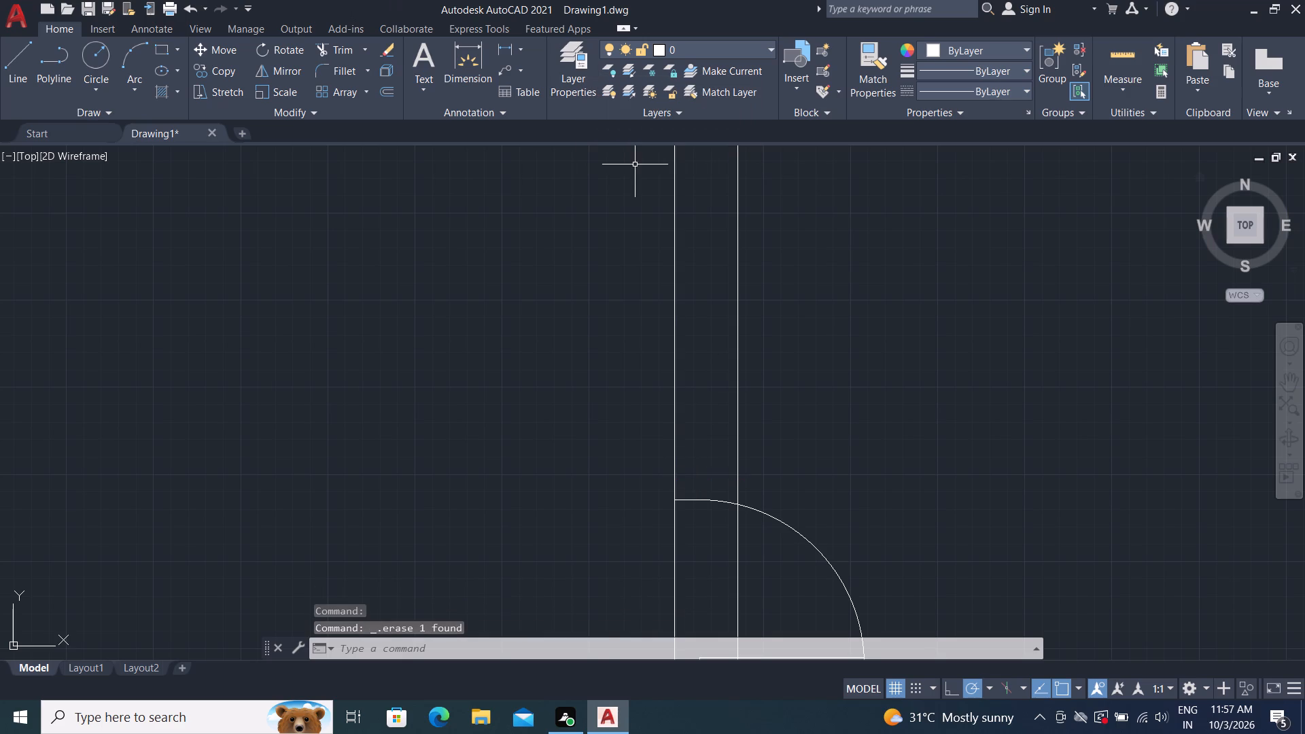
scroll(515, 358, down, 2)
scroll(203, 394, up, 3)
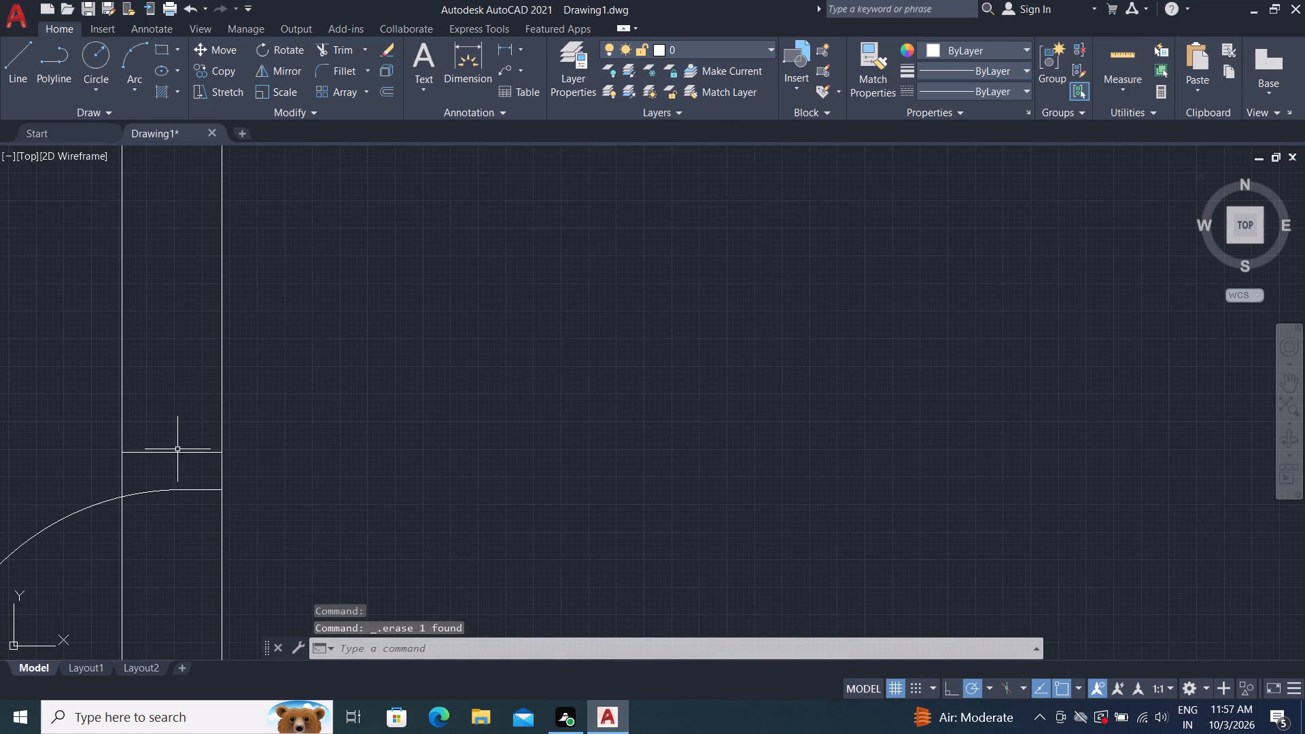
click(181, 451)
key(Delete)
Trim the left-hand line of the partition between the upper-left and upper-middle rooms through the door's swing and leaf.
scroll(375, 282, down, 2)
middle_drag(421, 314, 445, 224)
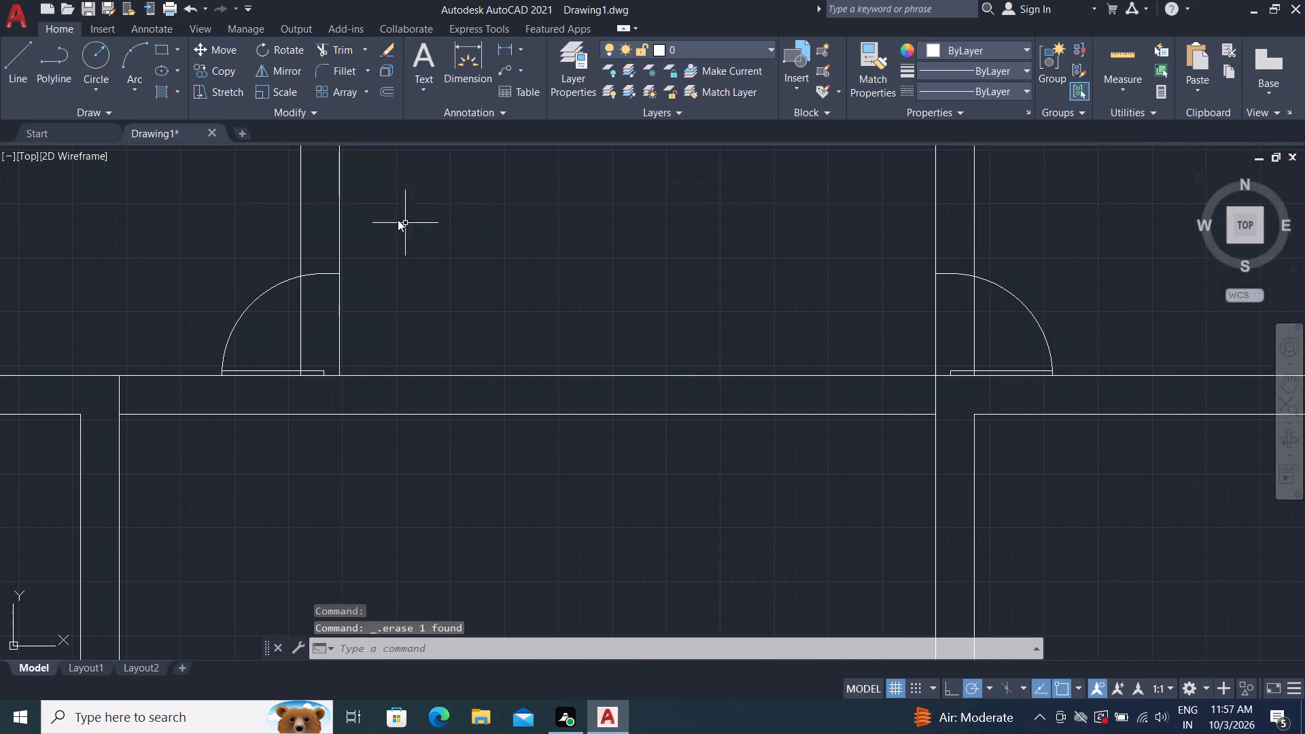
text(TR)
key(space)
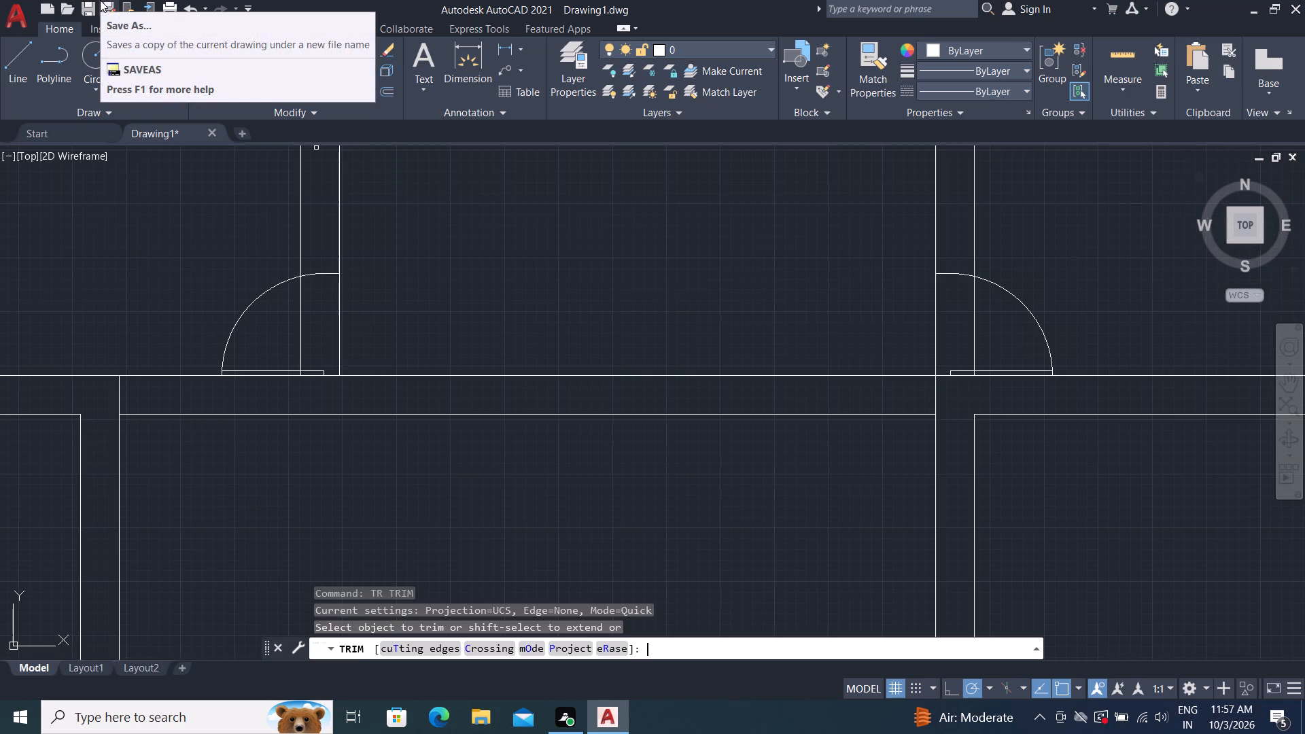
click(299, 315)
scroll(294, 351, up, 5)
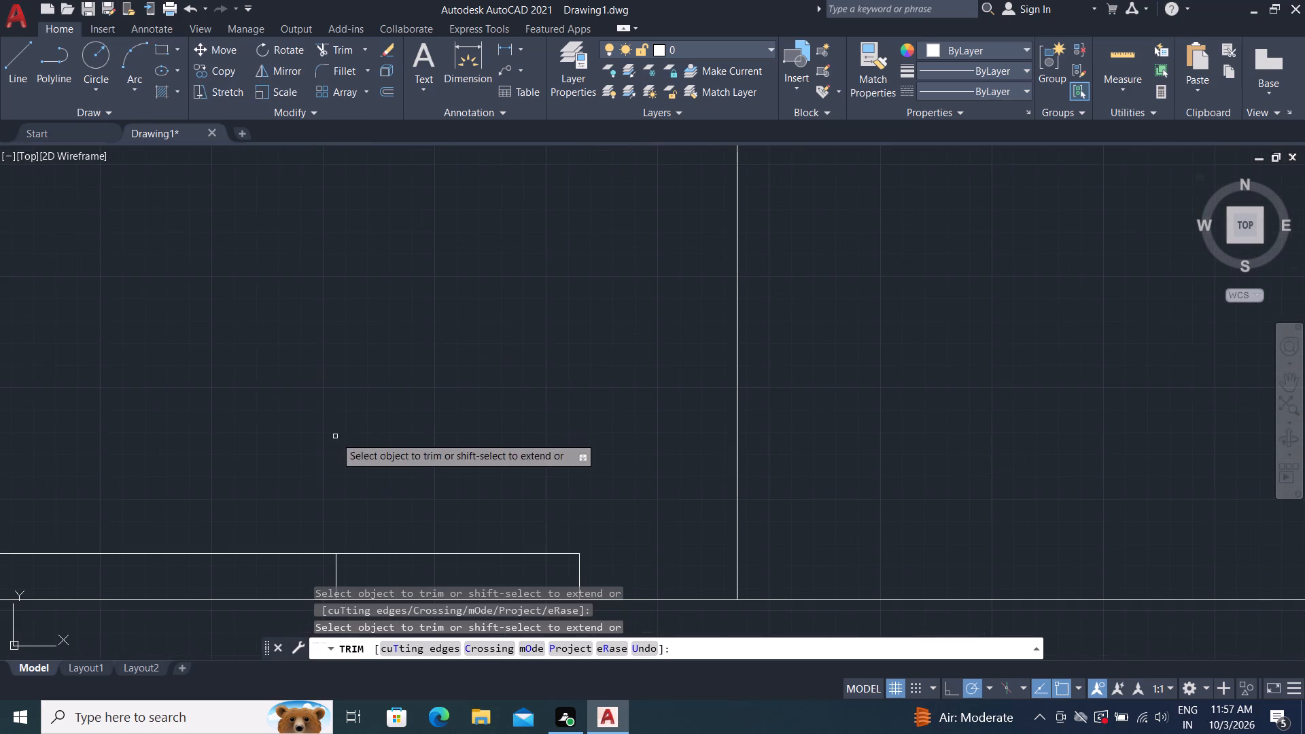
middle_drag(349, 496, 345, 270)
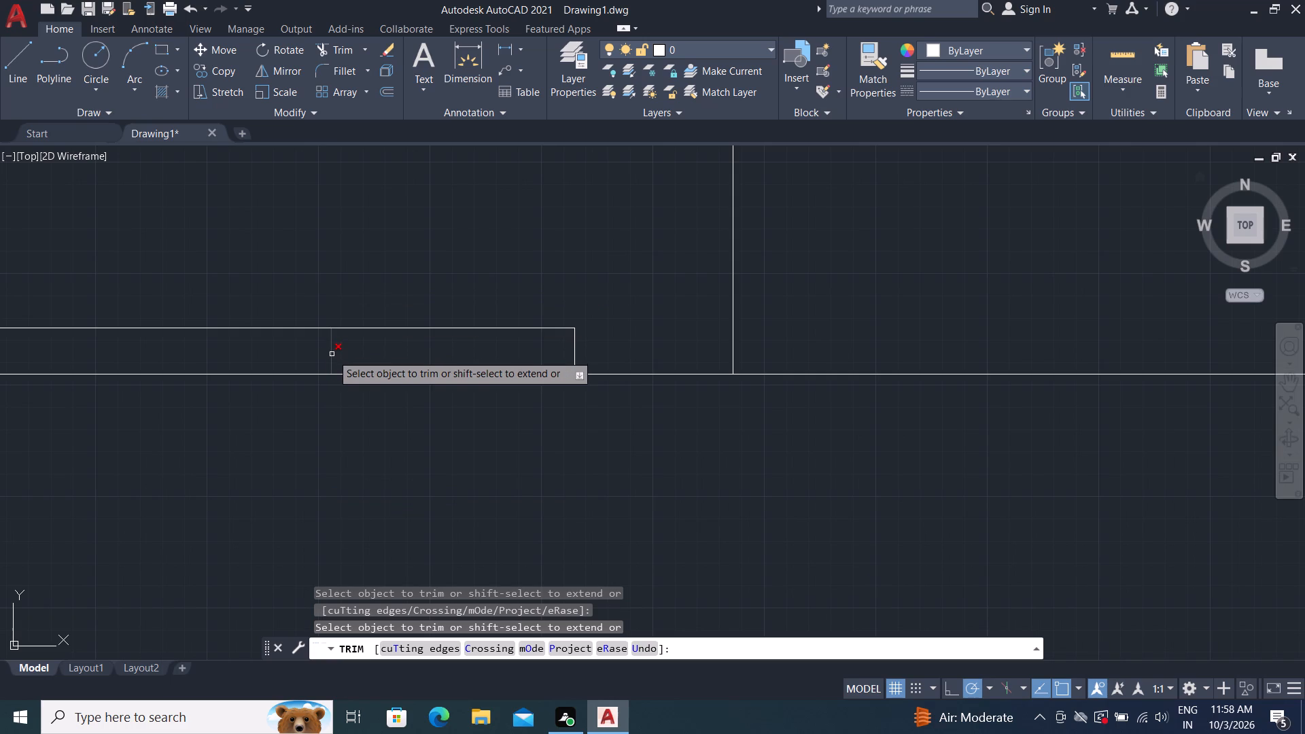
click(332, 354)
scroll(344, 295, down, 4)
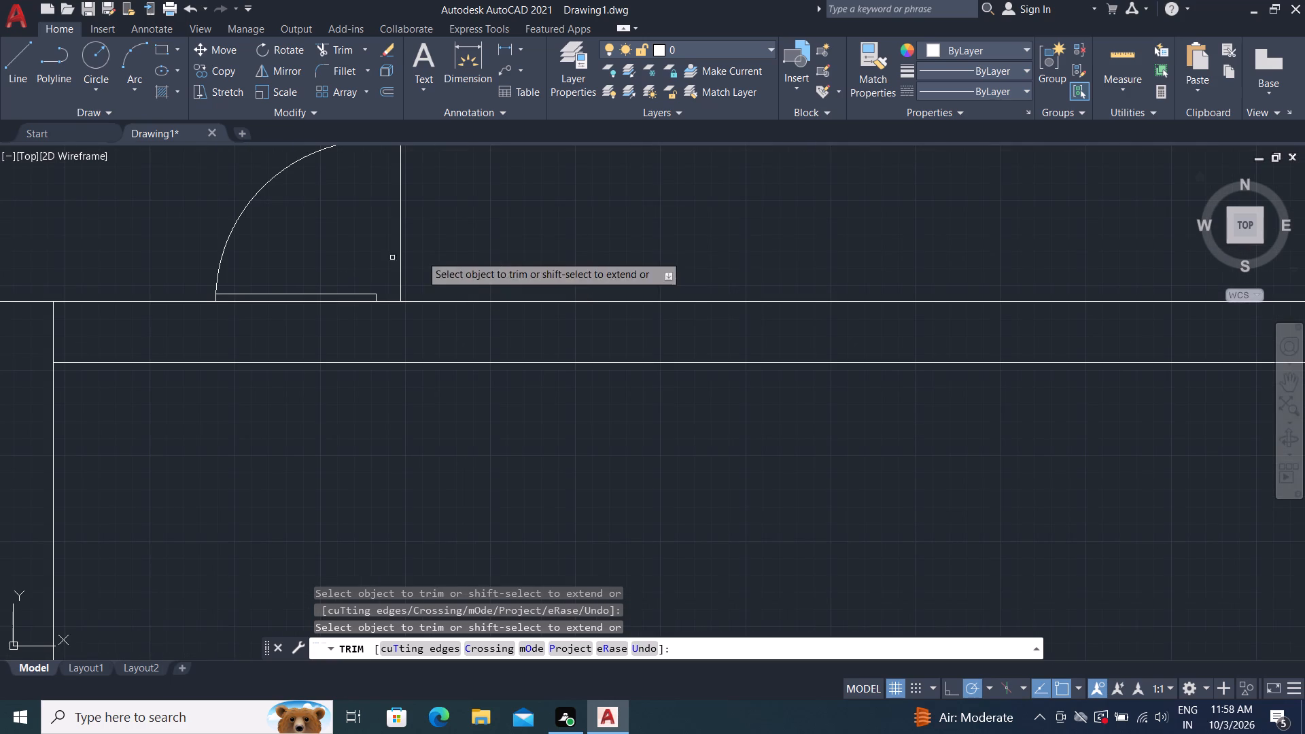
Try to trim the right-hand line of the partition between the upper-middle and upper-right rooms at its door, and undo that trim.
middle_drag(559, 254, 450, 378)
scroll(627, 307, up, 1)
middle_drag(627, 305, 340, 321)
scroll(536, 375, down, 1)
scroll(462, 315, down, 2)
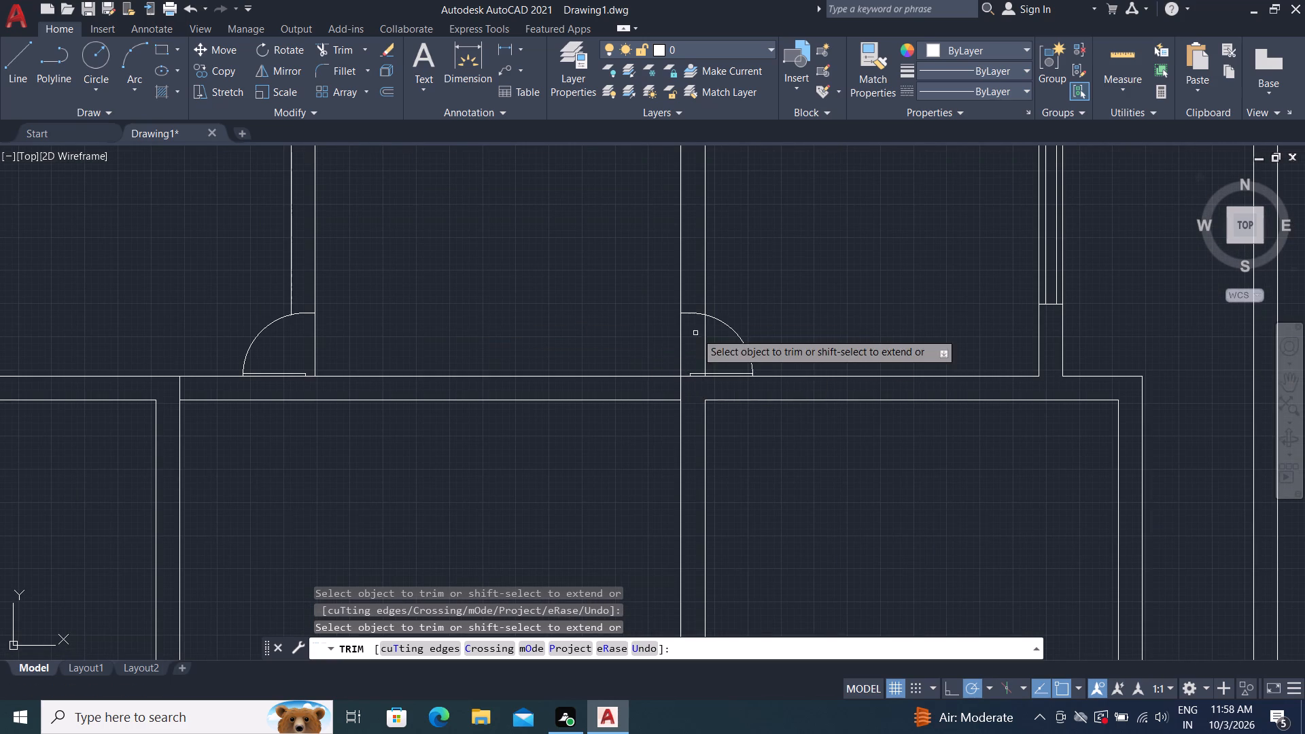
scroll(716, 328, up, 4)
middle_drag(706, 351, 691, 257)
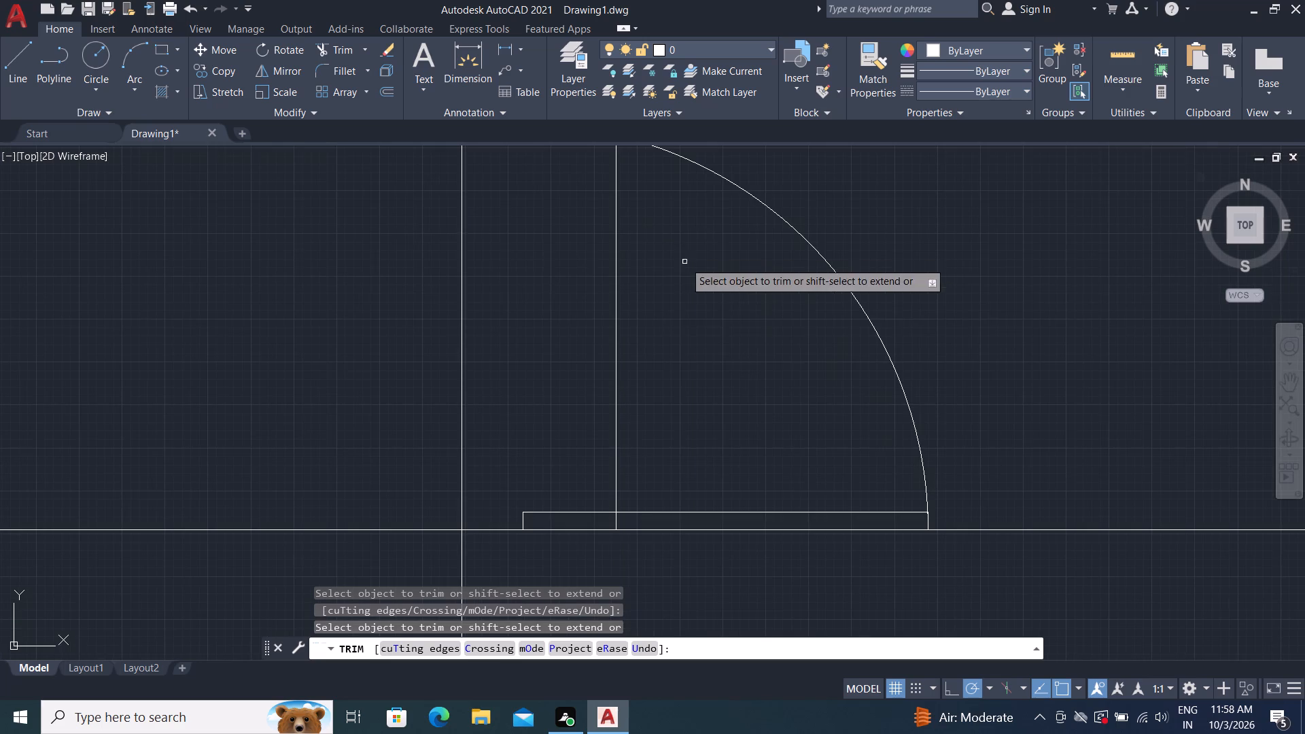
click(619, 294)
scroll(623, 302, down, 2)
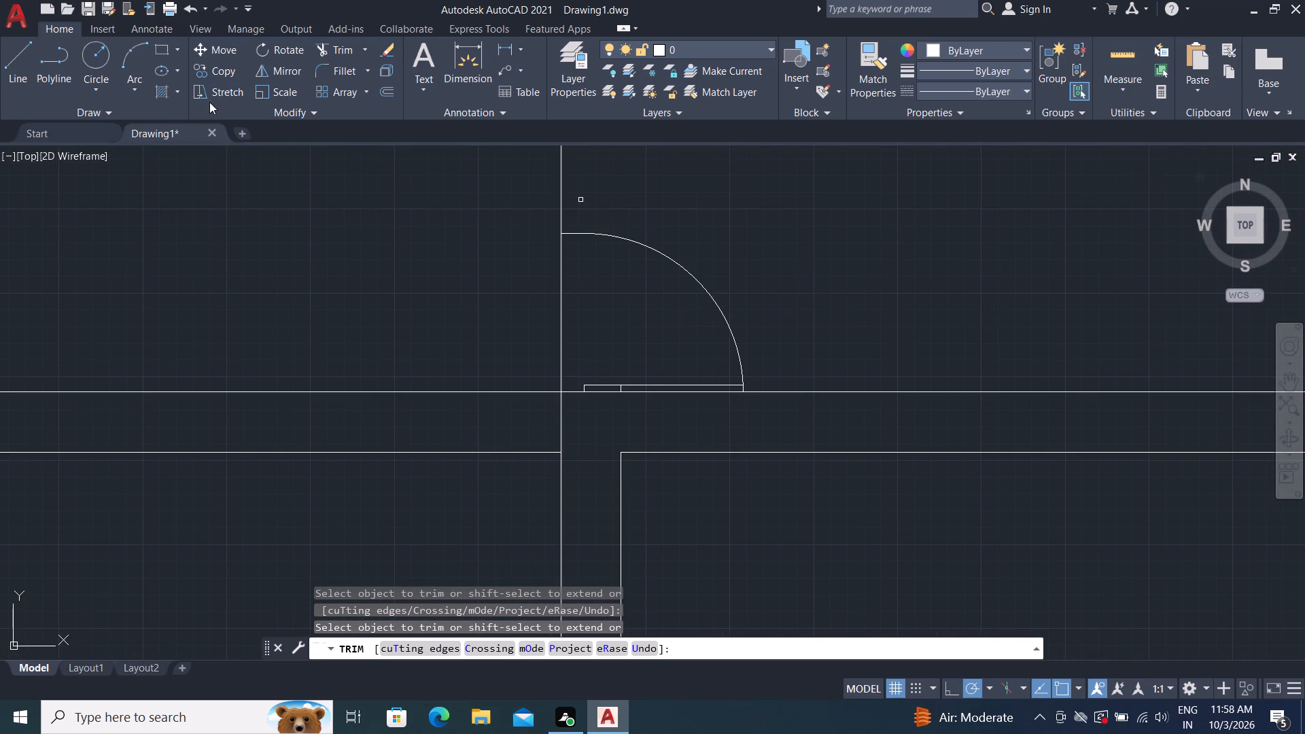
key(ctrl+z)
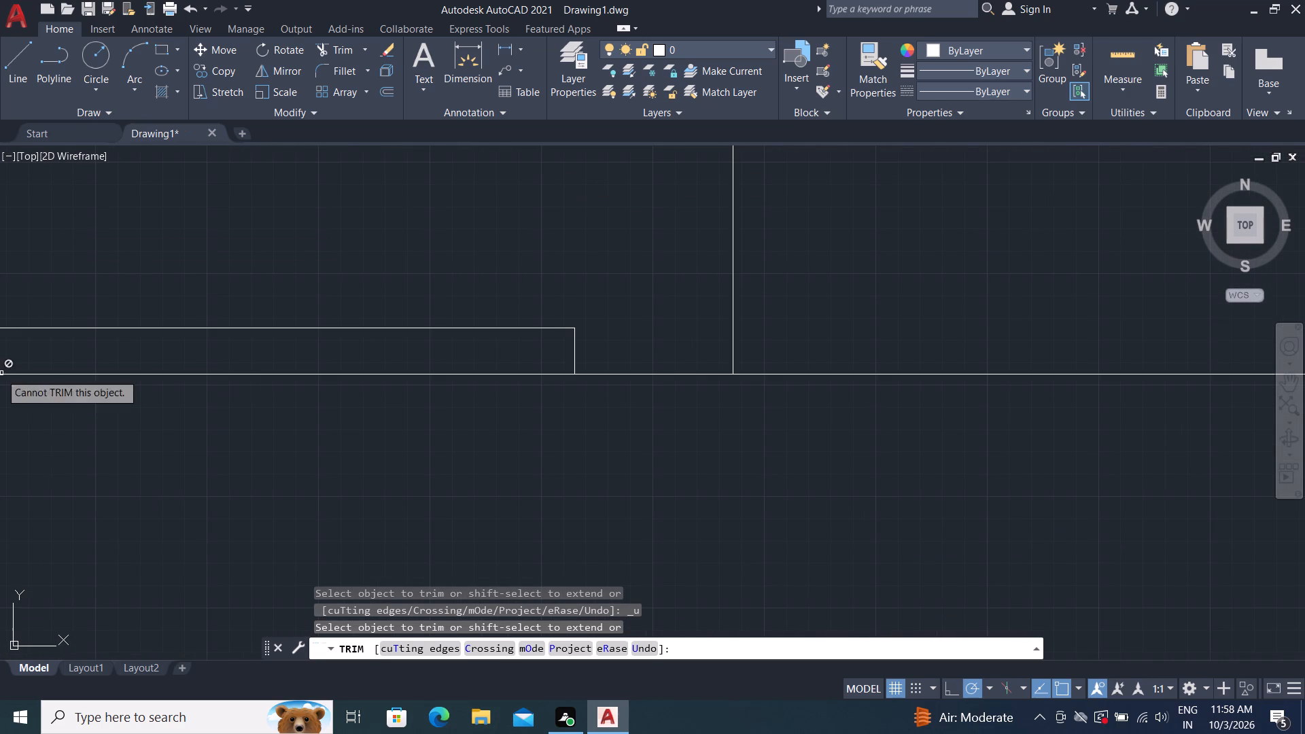
Trim the right-hand line of the partition between the upper-middle and upper-right rooms through the door's swing and leaf.
scroll(181, 371, down, 3)
scroll(400, 294, down, 2)
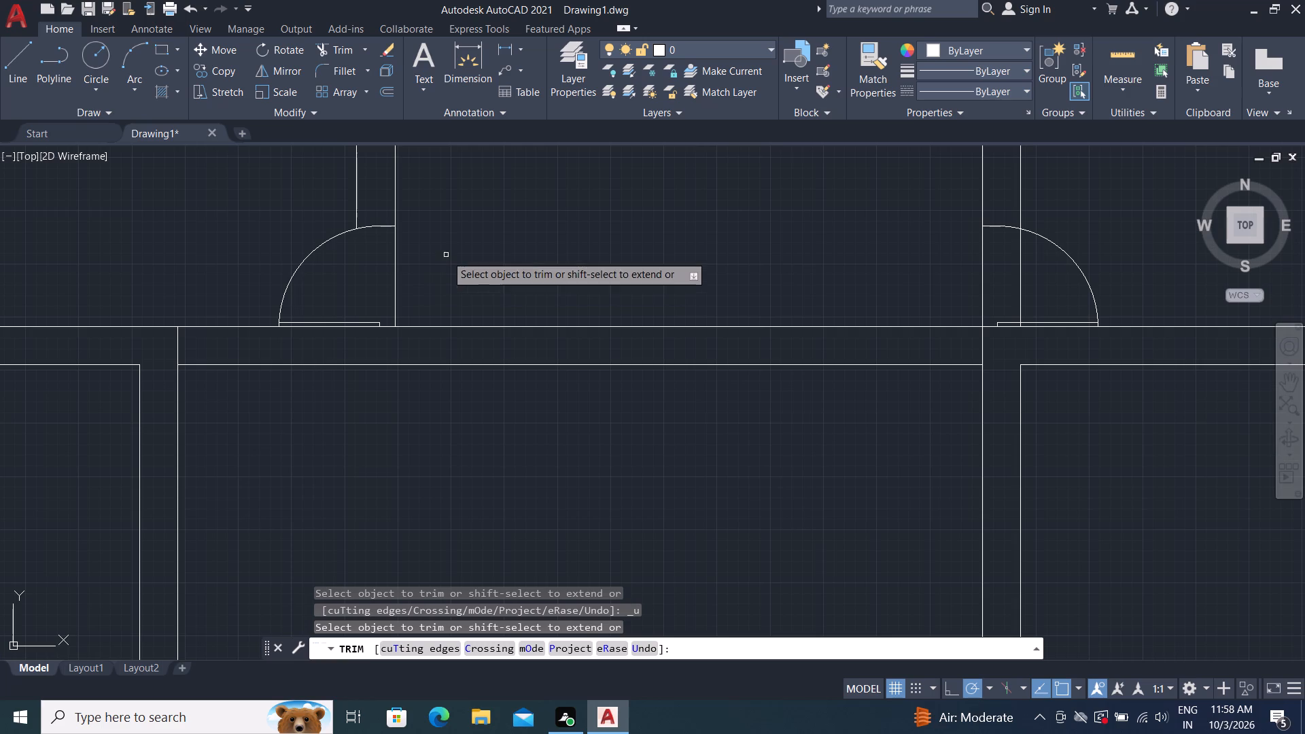
middle_drag(446, 255, 457, 389)
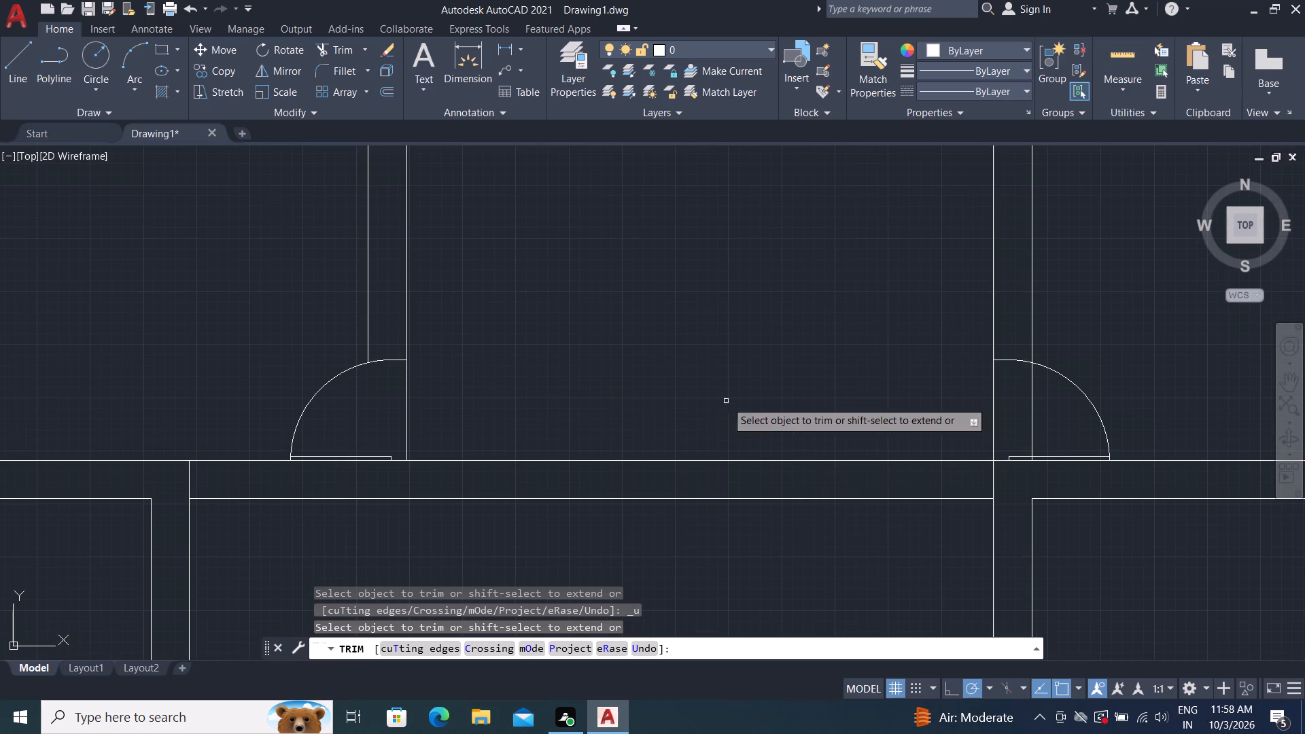
middle_drag(813, 381, 305, 302)
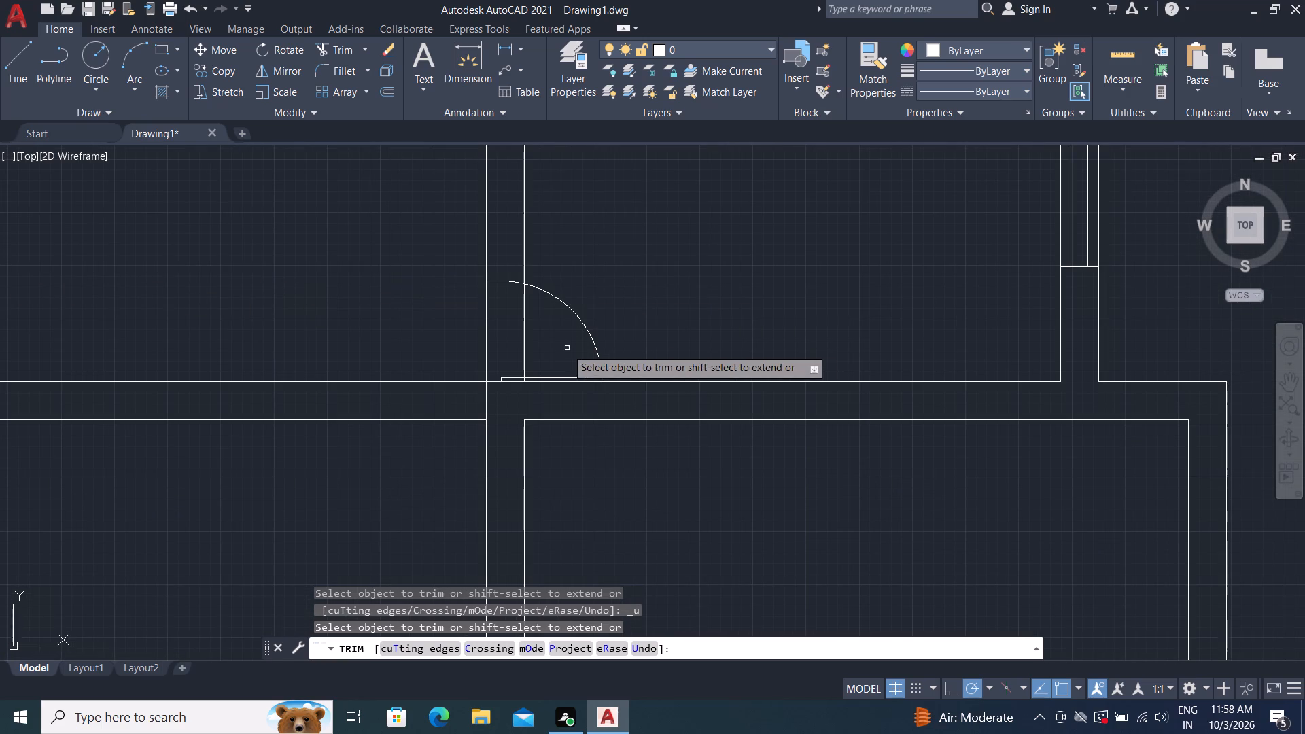
click(522, 342)
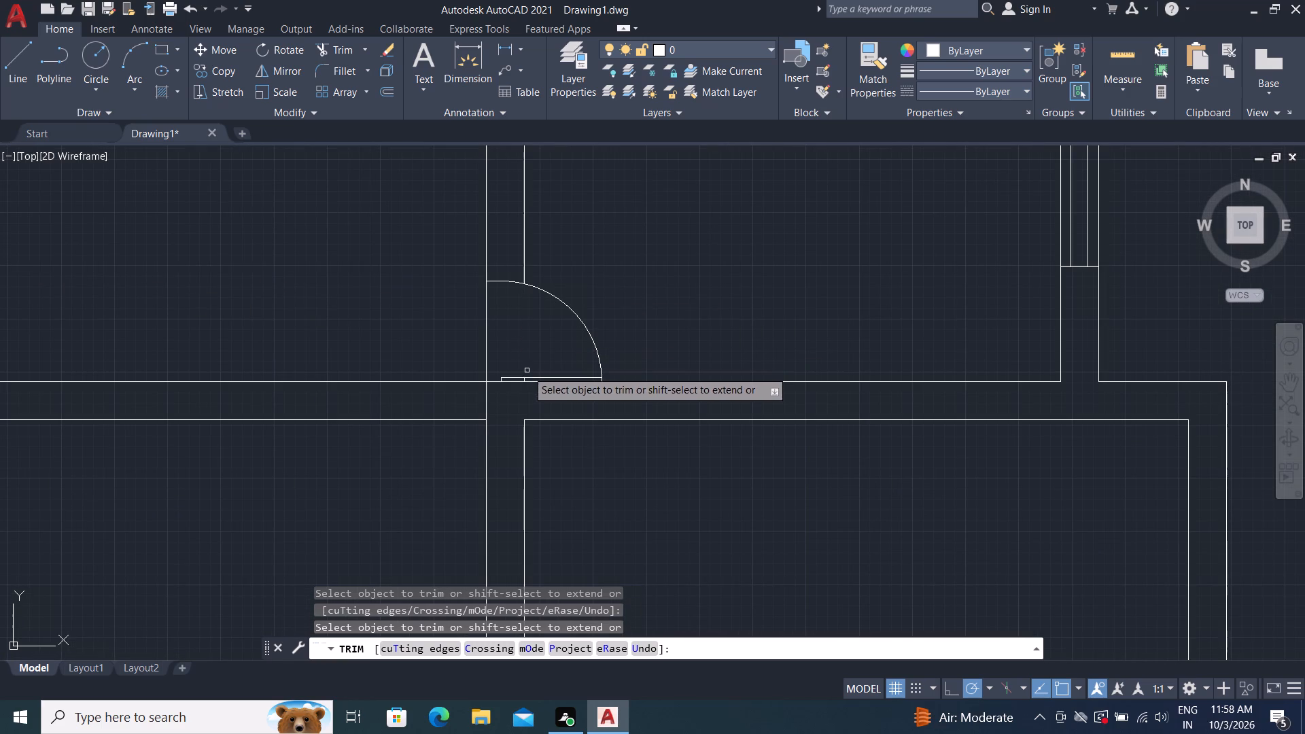
scroll(526, 381, up, 5)
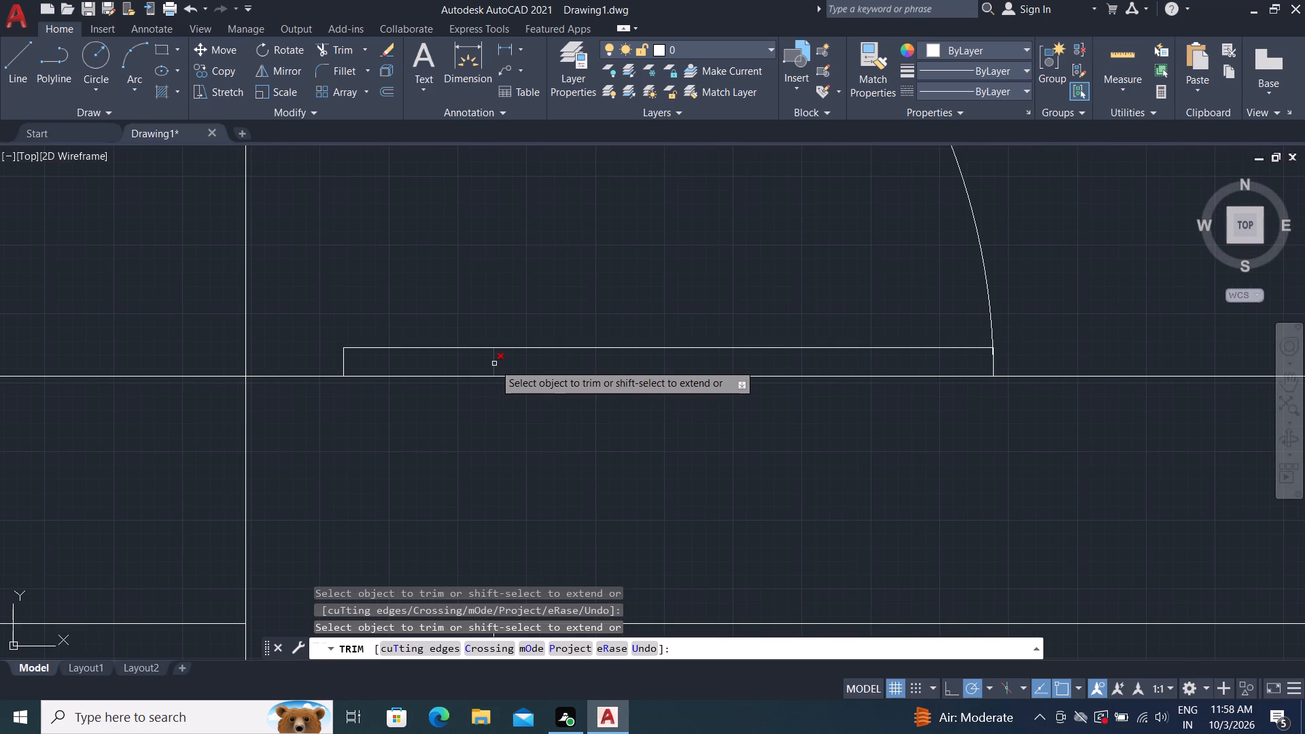
click(494, 364)
scroll(462, 306, down, 5)
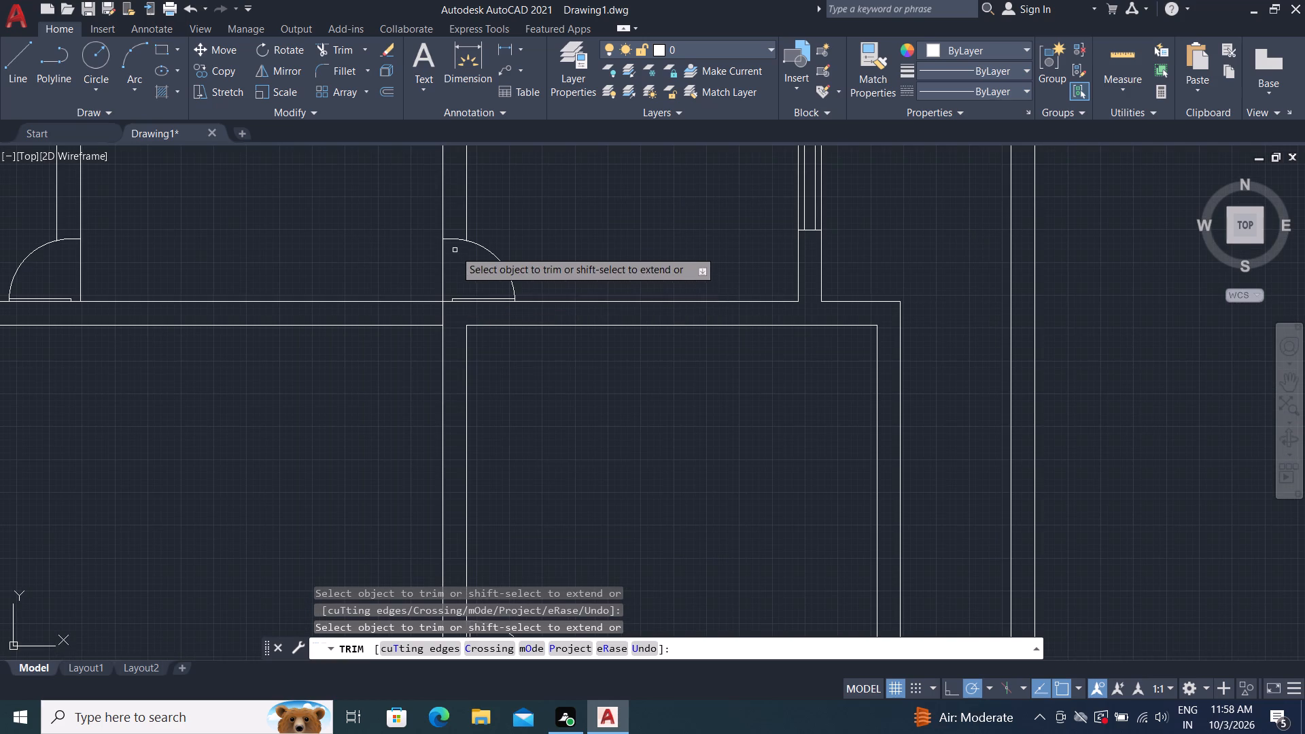
middle_drag(457, 250, 547, 385)
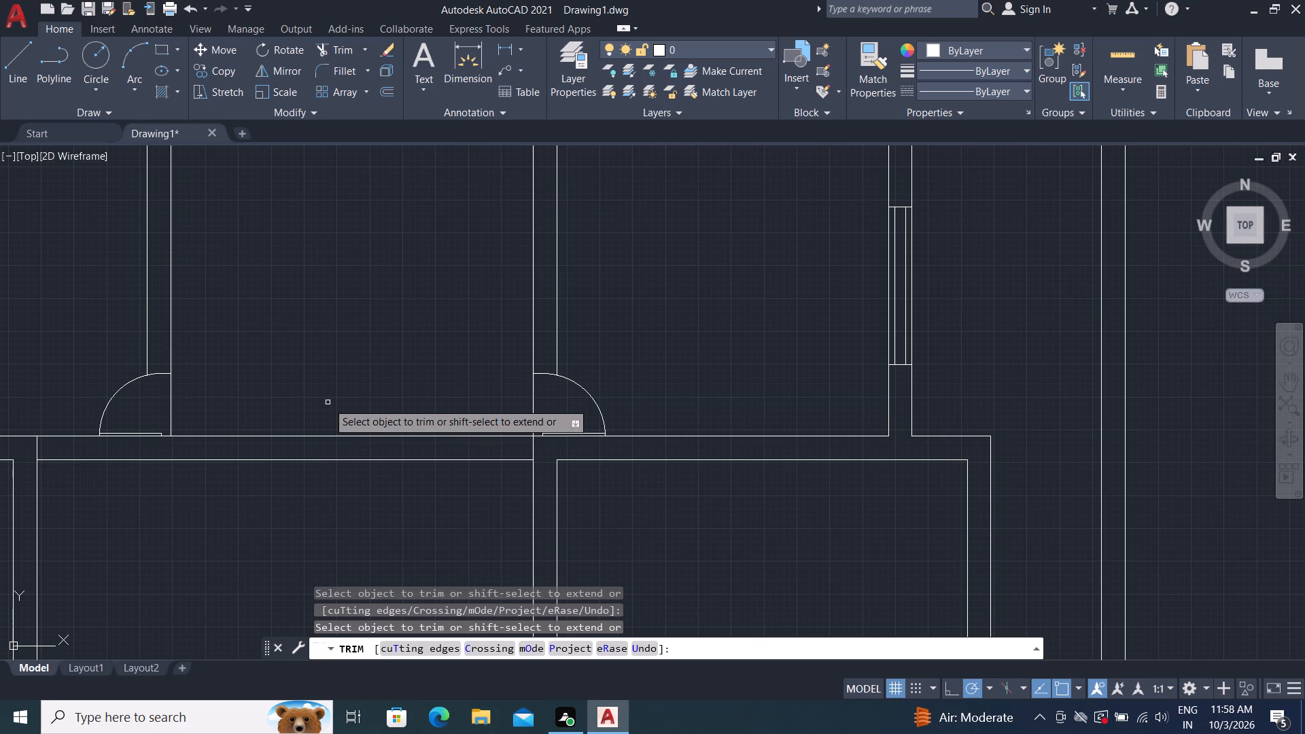
key(Escape)
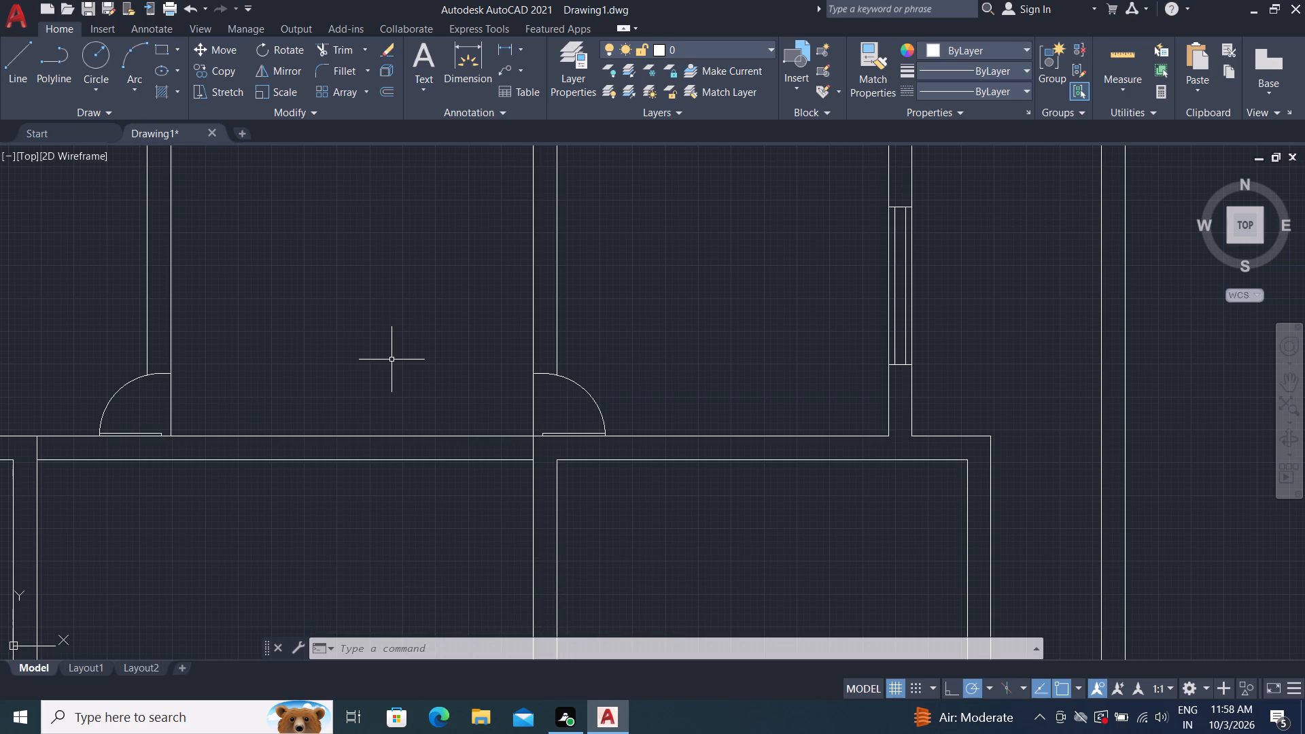
Trim the two short vertical lines crossing the horizontal wall above the large middle room's upper corners.
middle_drag(400, 359, 604, 405)
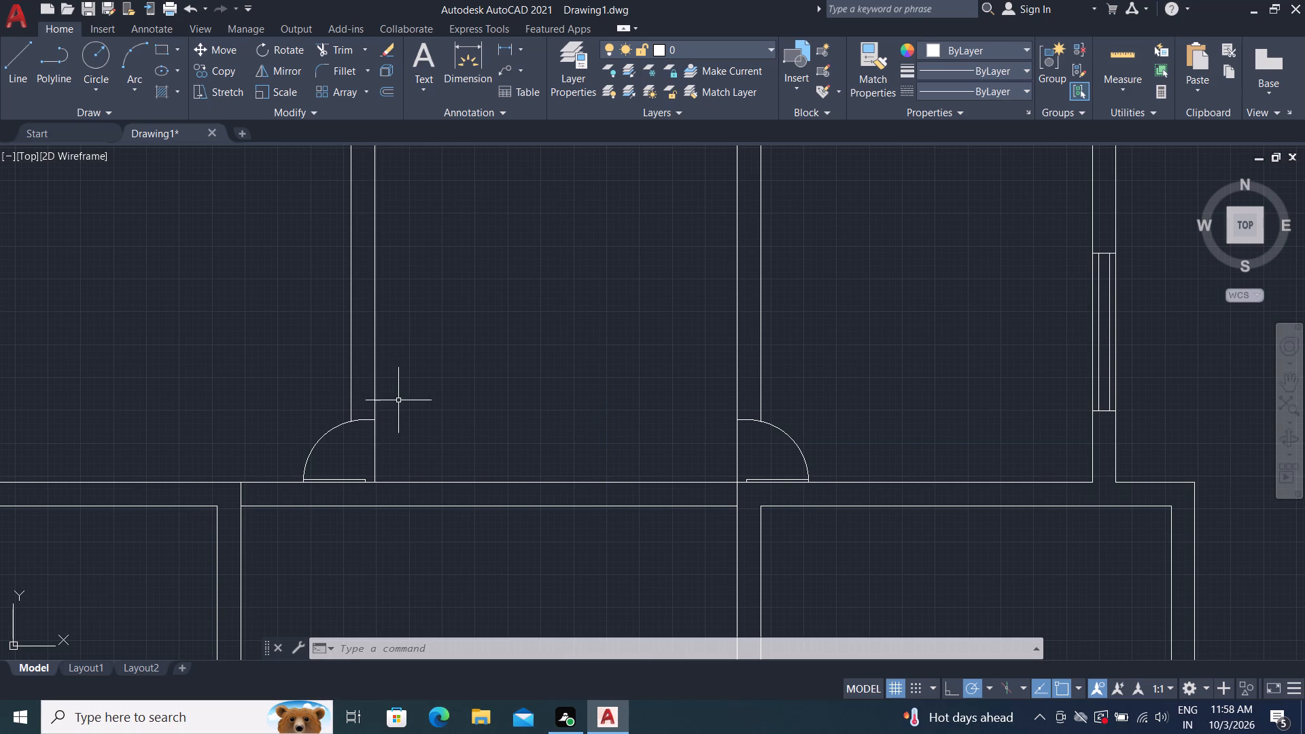
middle_drag(413, 605, 457, 478)
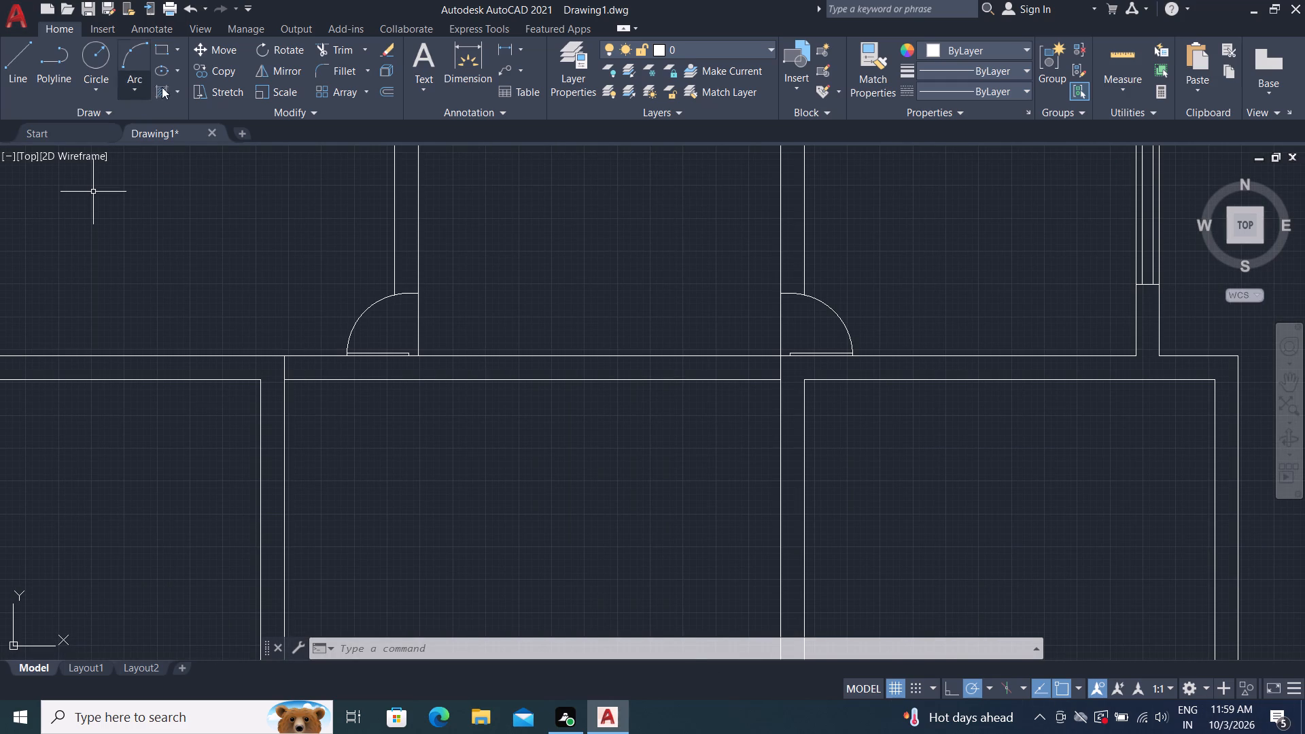
text(TR)
key(space)
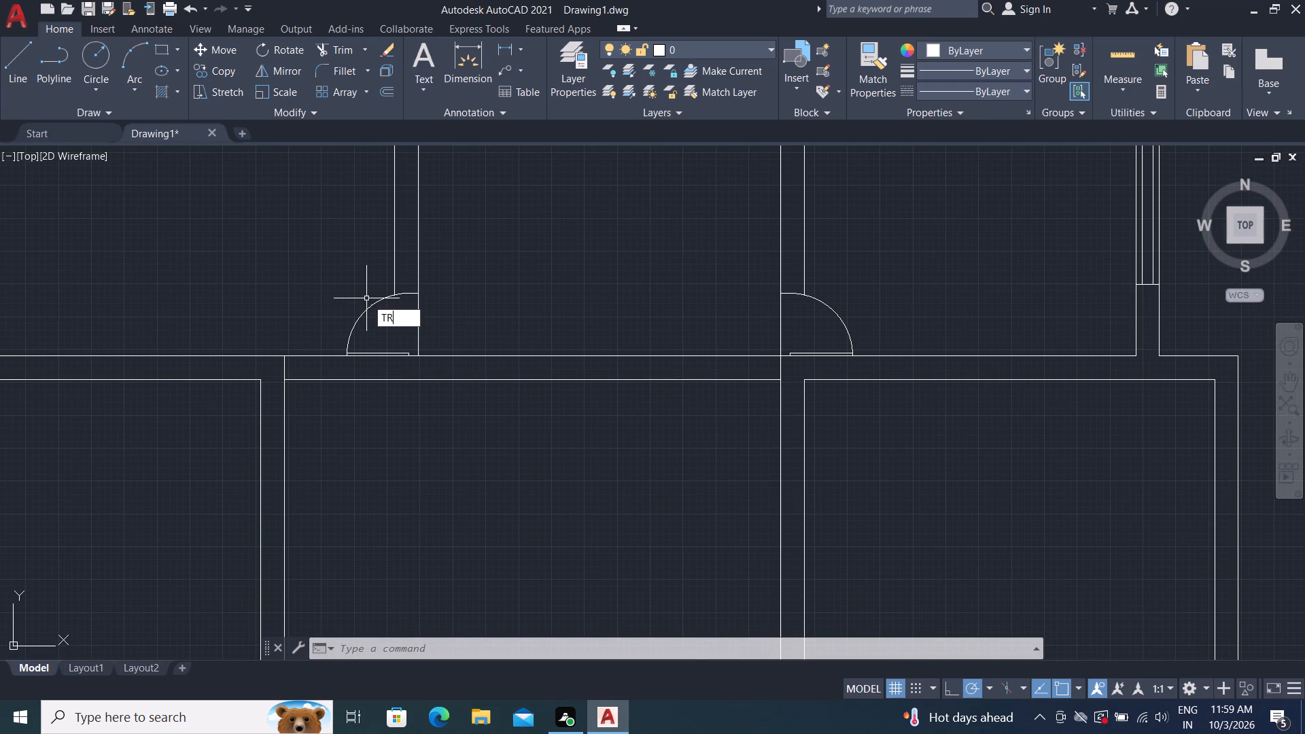
click(283, 366)
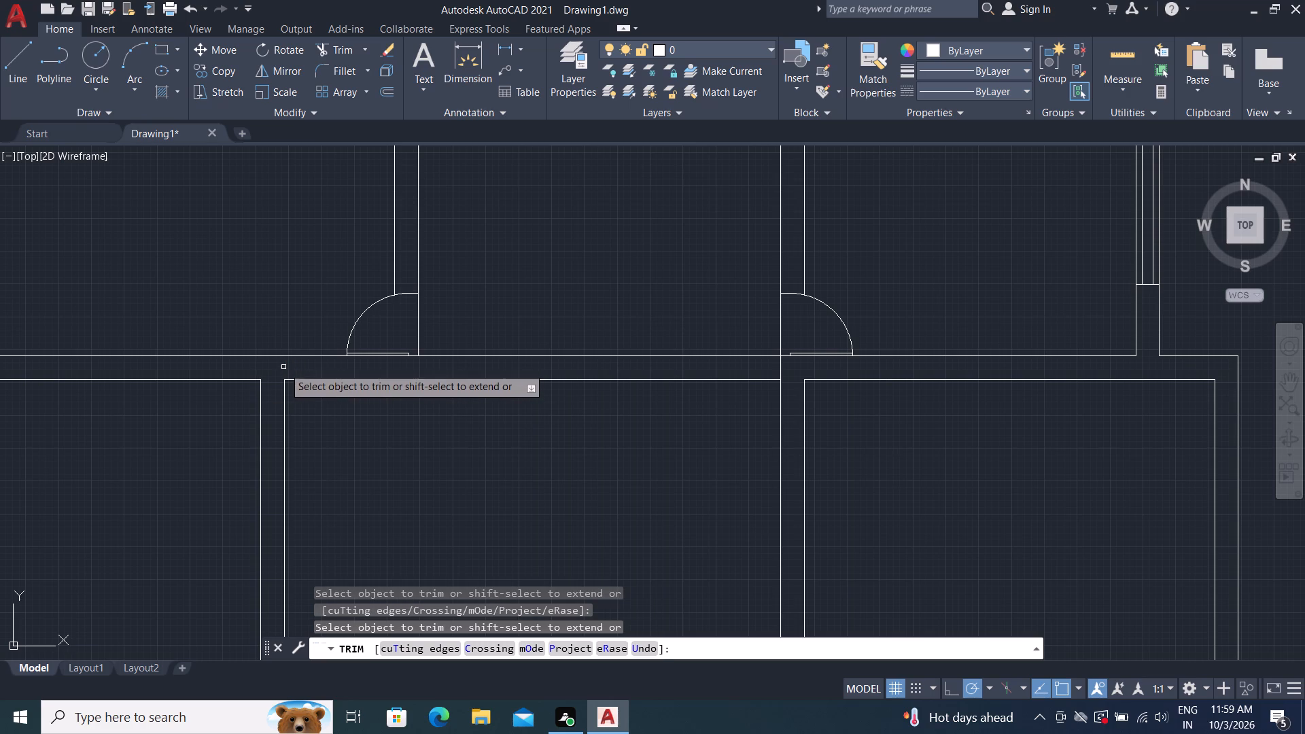
click(781, 369)
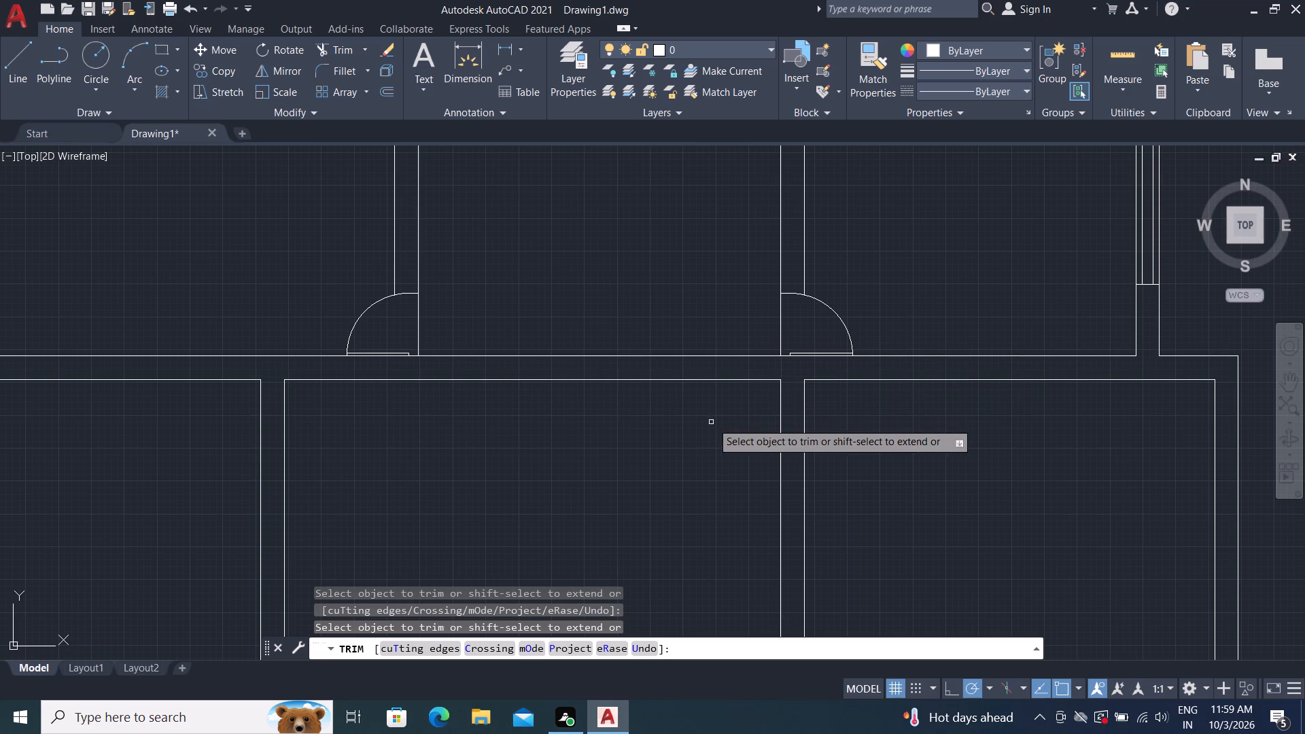
key(Escape)
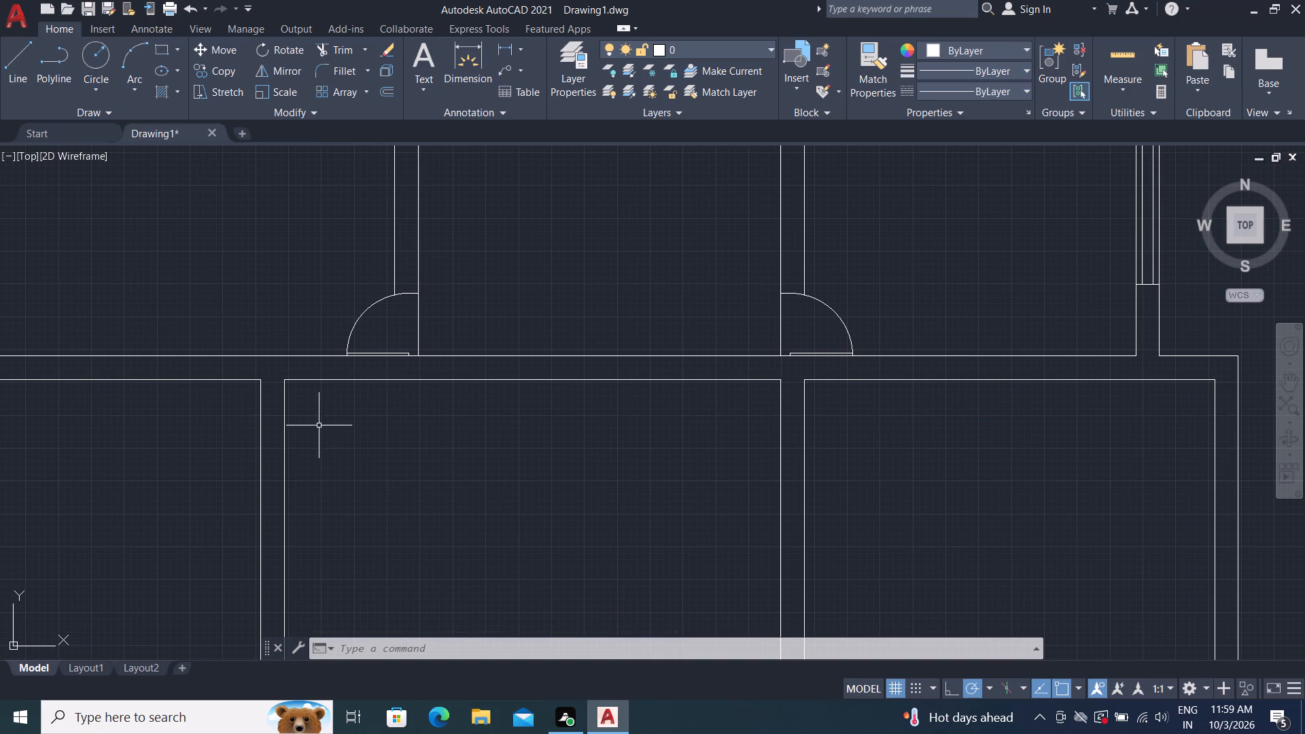
Trim the overlapping inner lines at the lower-left room's upper-left corner and the upper-left room's outer wall line crossing the horizontal wall.
middle_drag(595, 553, 597, 554)
middle_drag(597, 554, 506, 502)
middle_drag(552, 487, 523, 462)
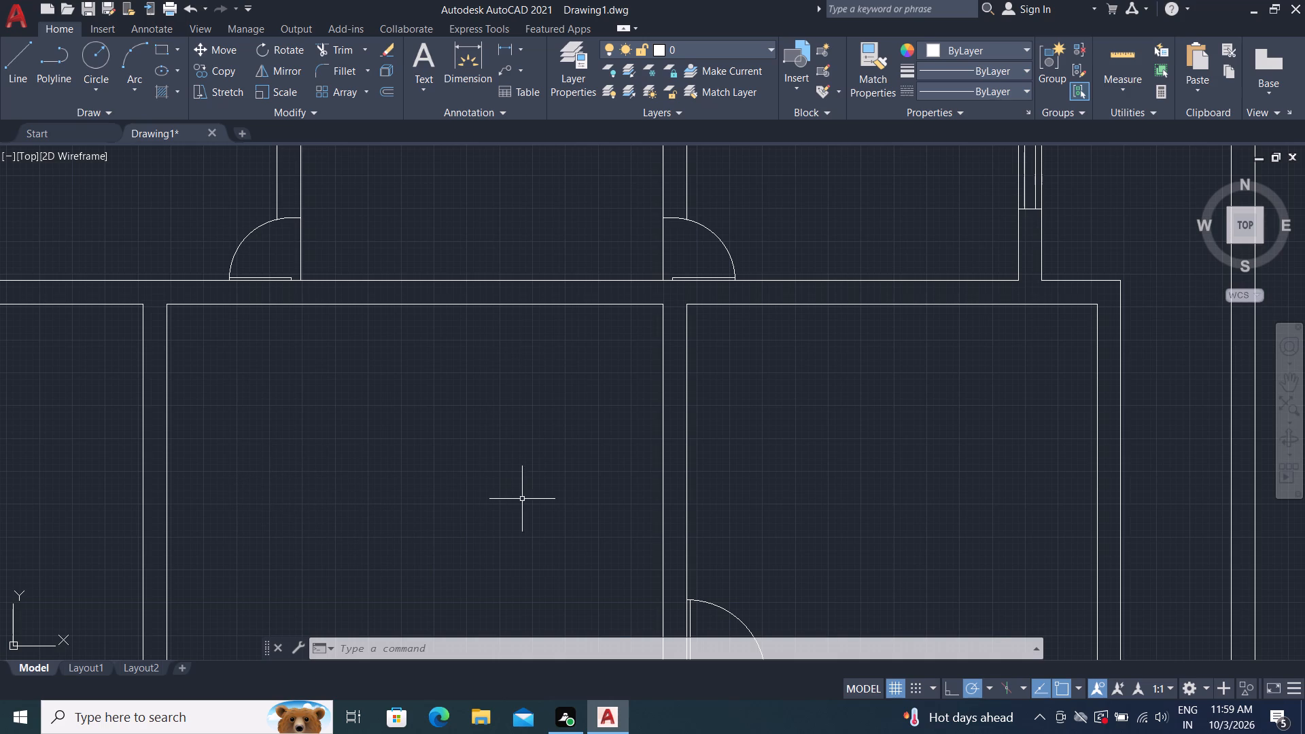
scroll(546, 590, down, 1)
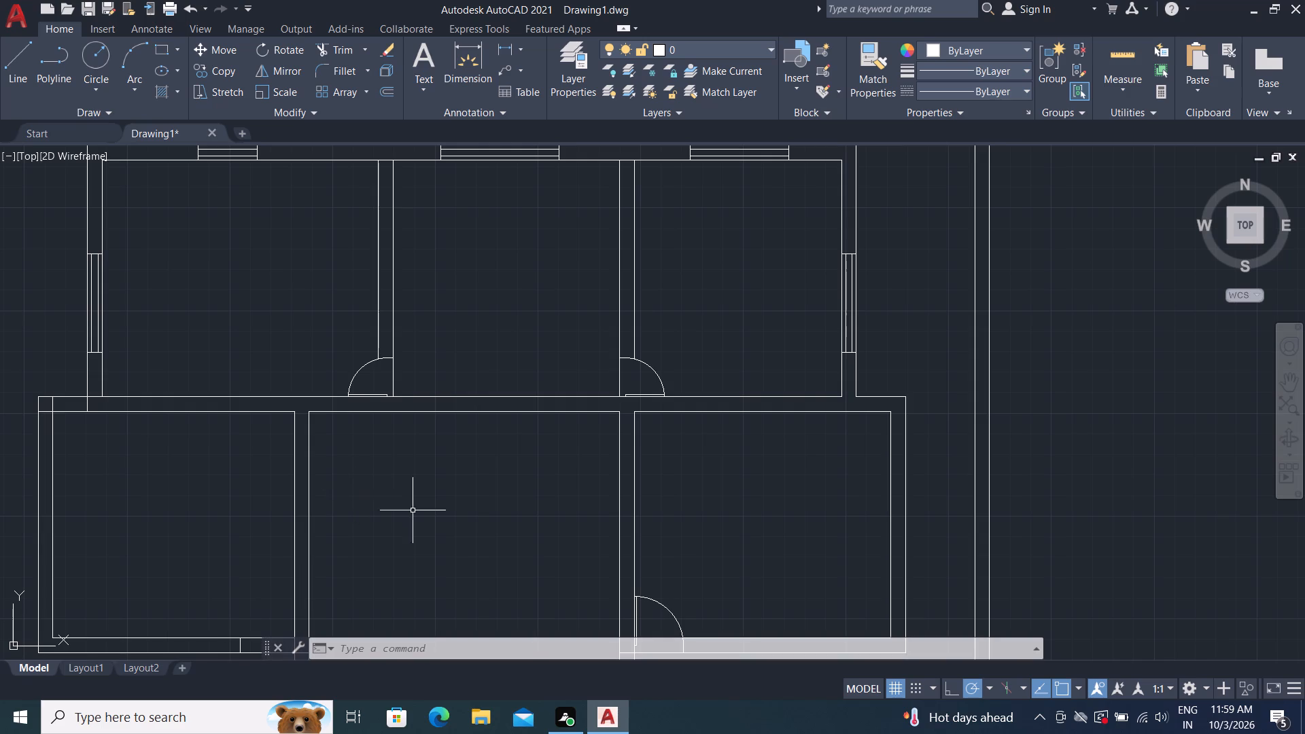
middle_drag(491, 517, 473, 477)
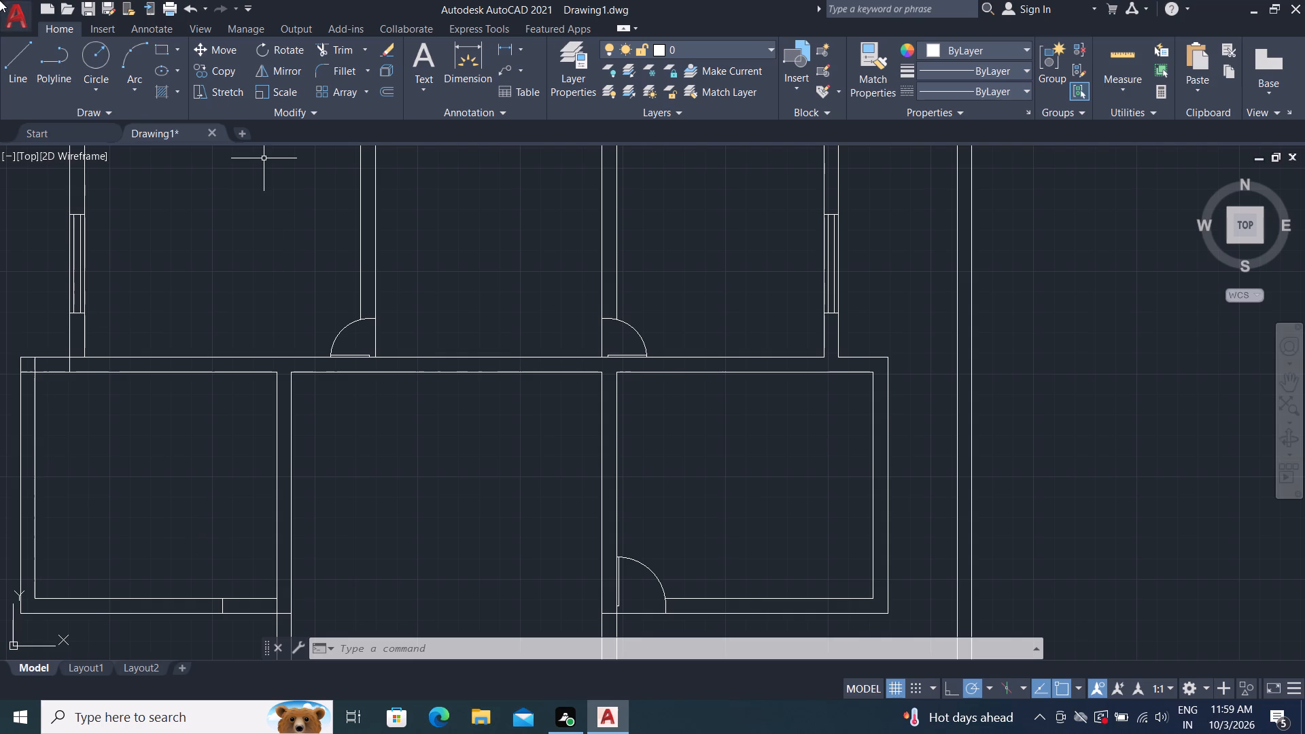
click(333, 44)
middle_drag(63, 383, 581, 530)
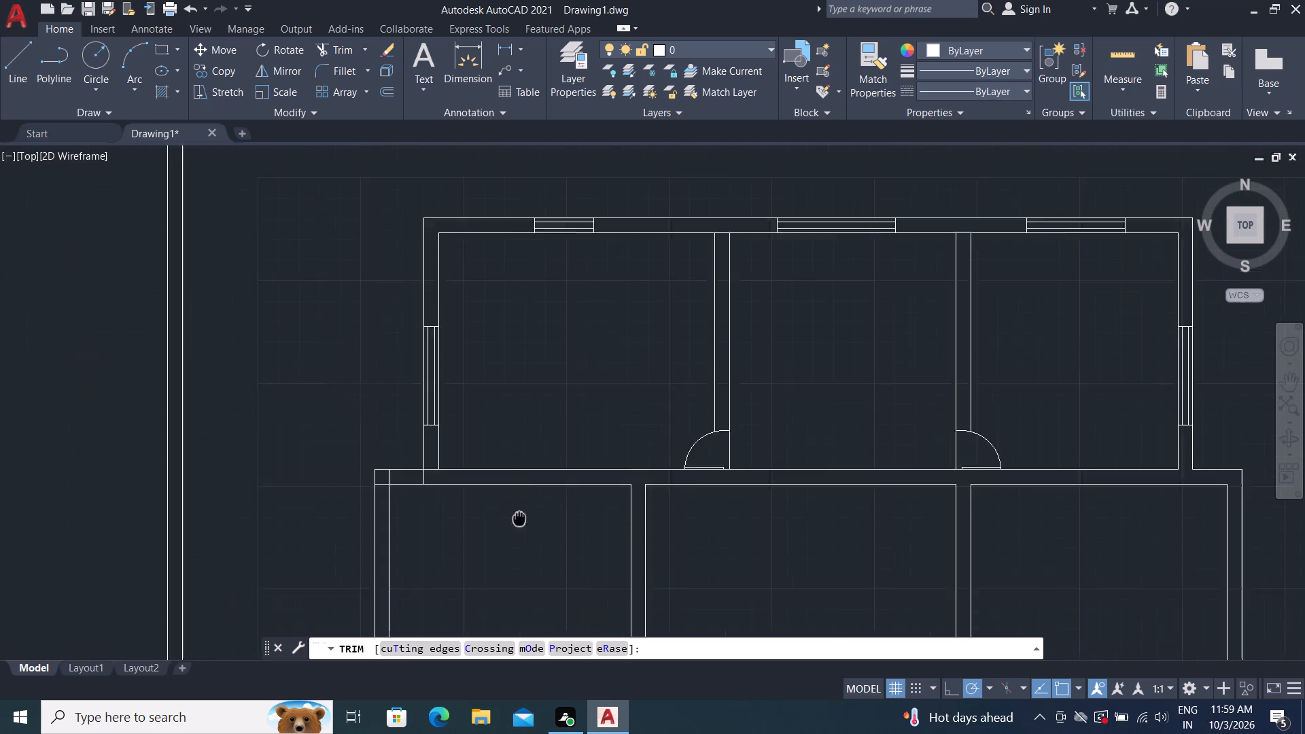
middle_drag(581, 530, 608, 538)
scroll(609, 548, up, 3)
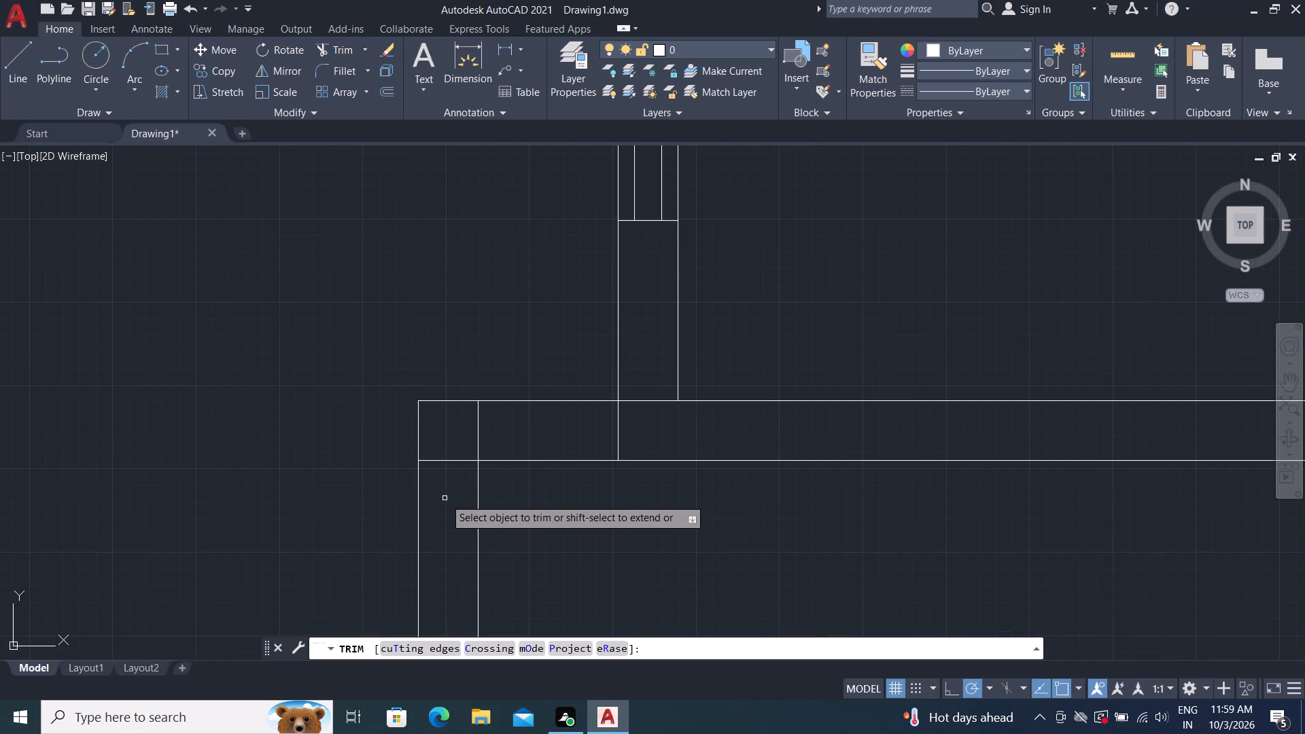
drag(445, 497, 447, 489)
click(497, 417)
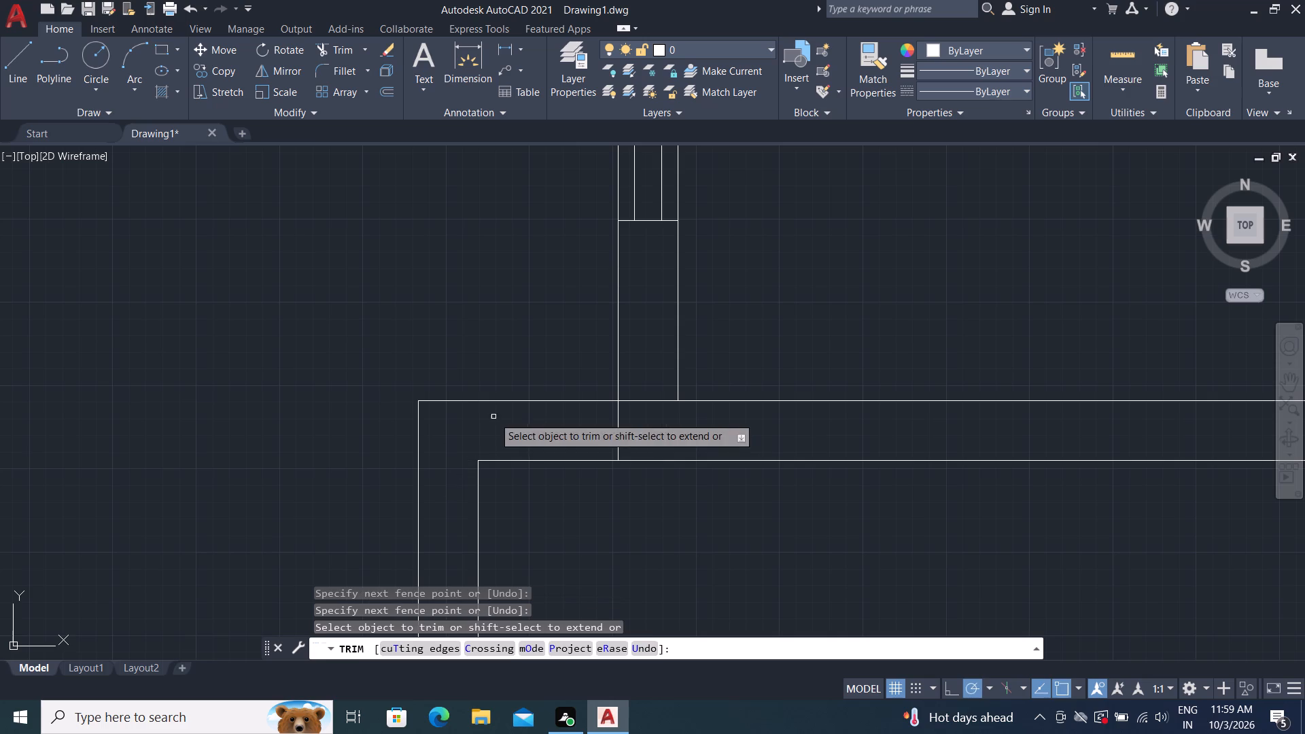
drag(565, 429, 699, 459)
click(657, 435)
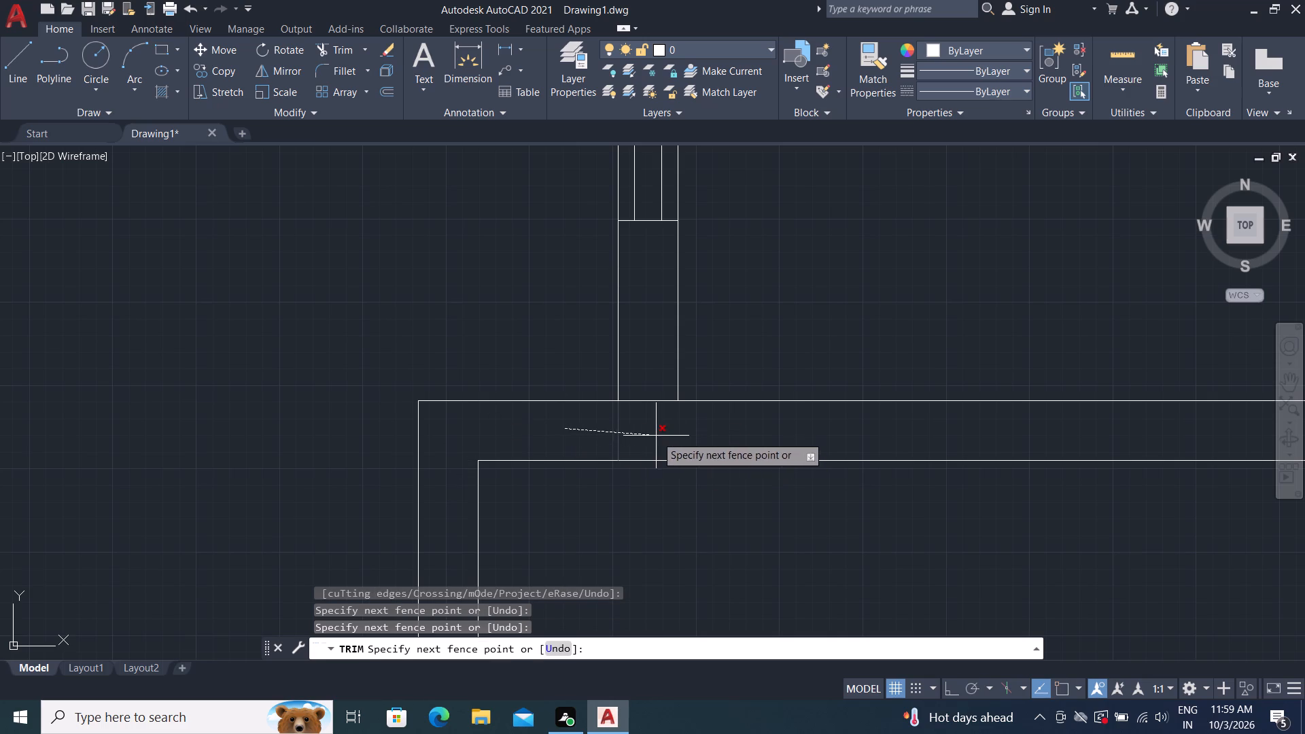
scroll(346, 348, down, 2)
scroll(298, 321, down, 2)
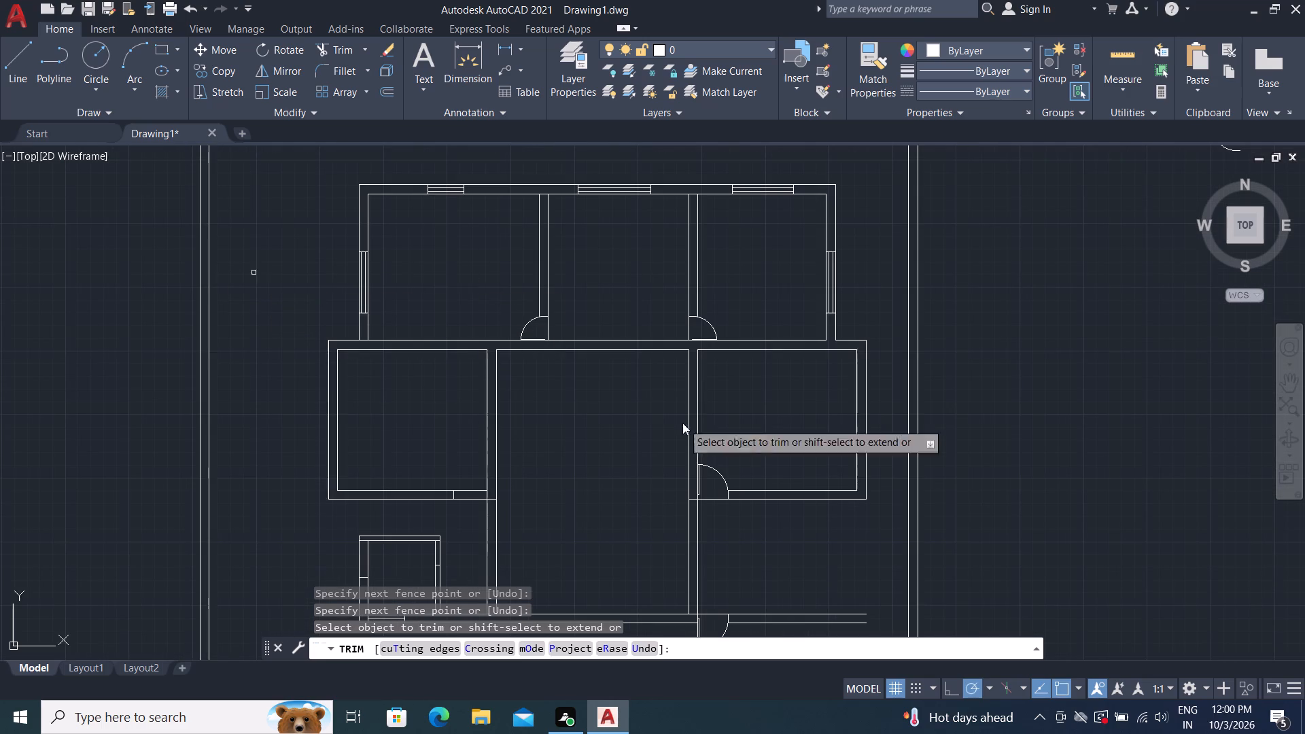
Copy the hatched building's middle-room door by its hinge corner to the lower-right corner of the room left of the large middle room.
middle_drag(802, 463, 751, 447)
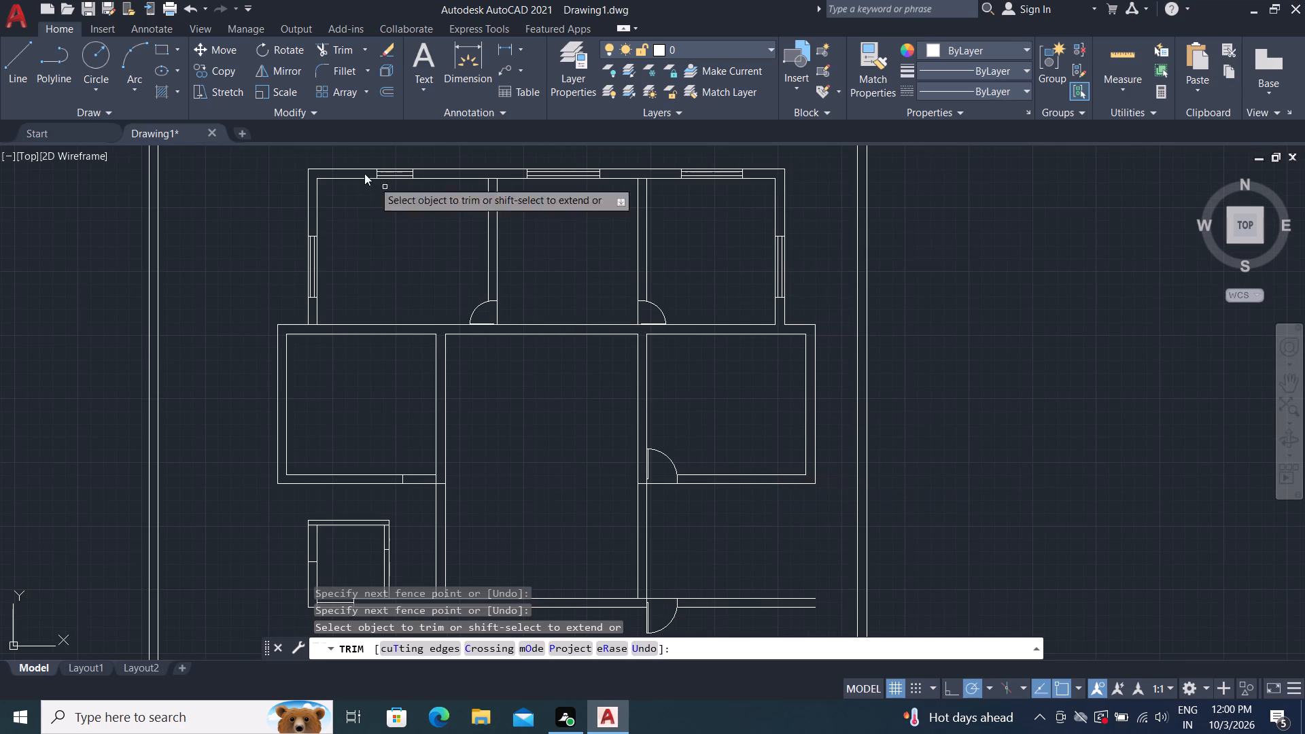
click(216, 67)
middle_drag(231, 205, 241, 326)
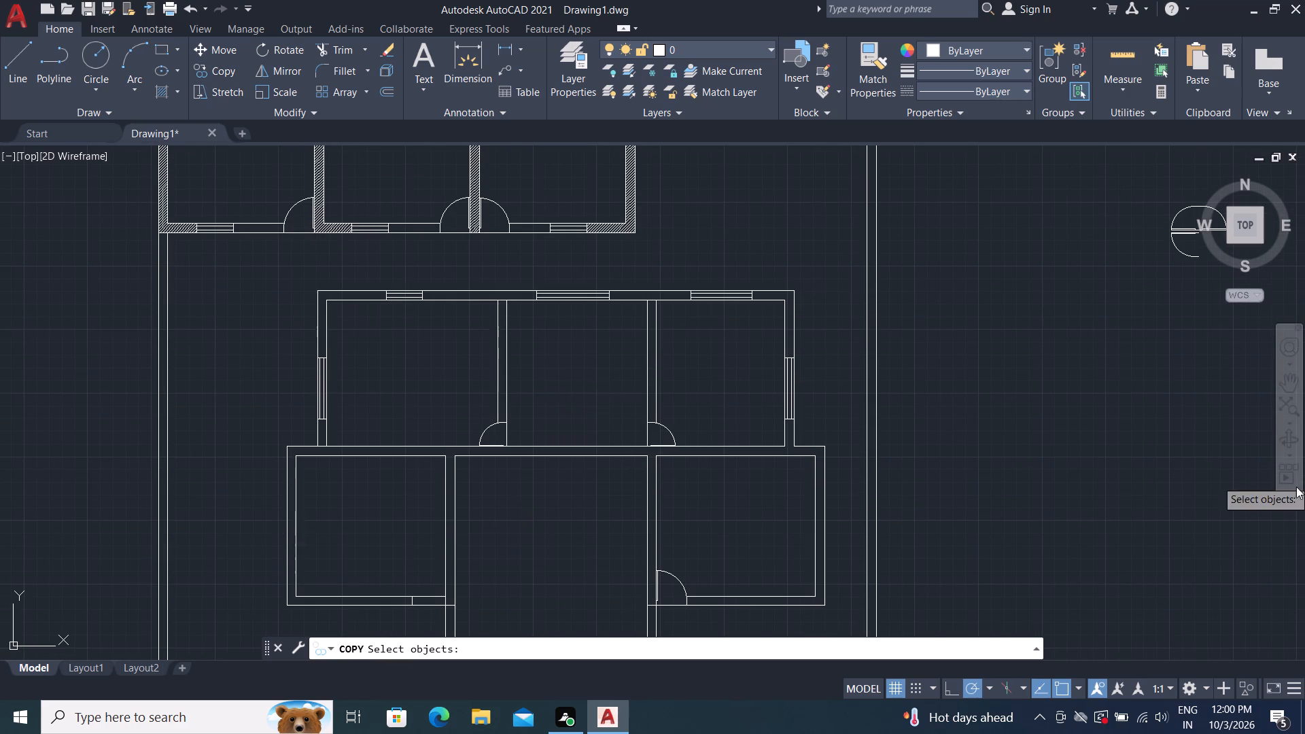
middle_drag(1073, 393, 636, 385)
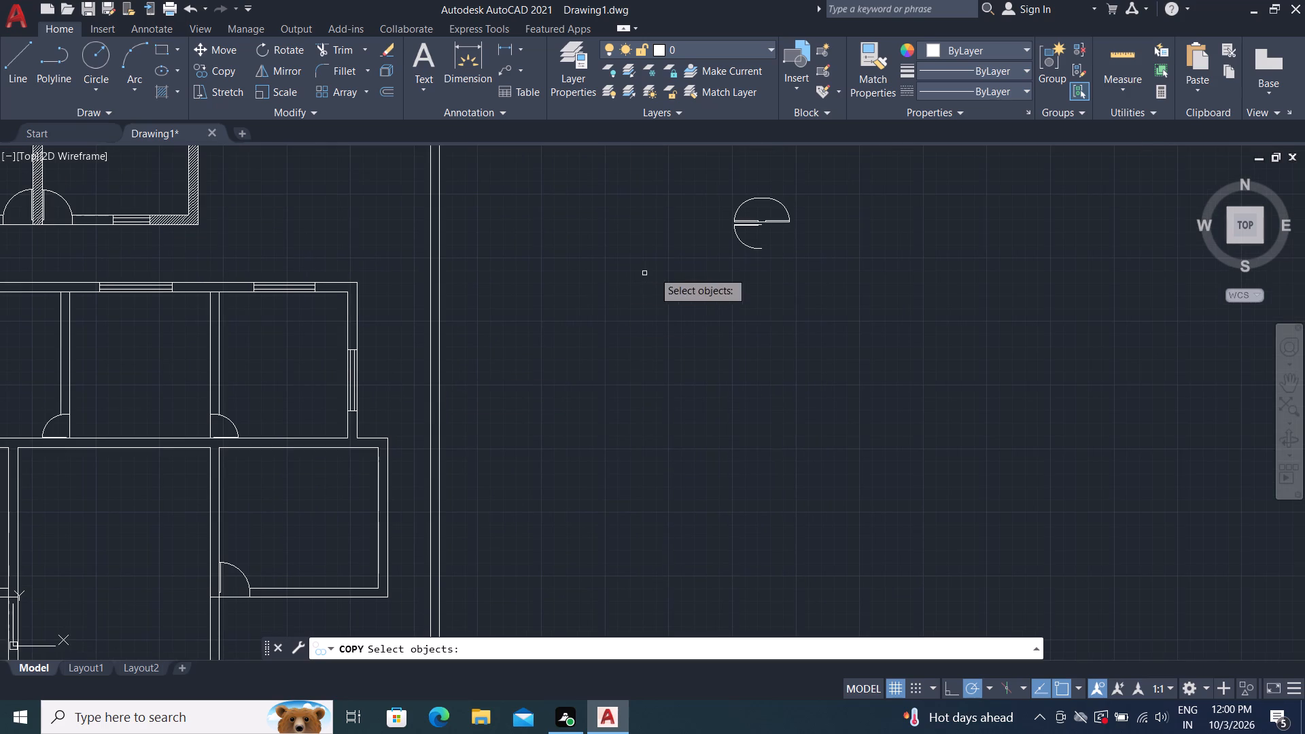
middle_drag(156, 353, 724, 342)
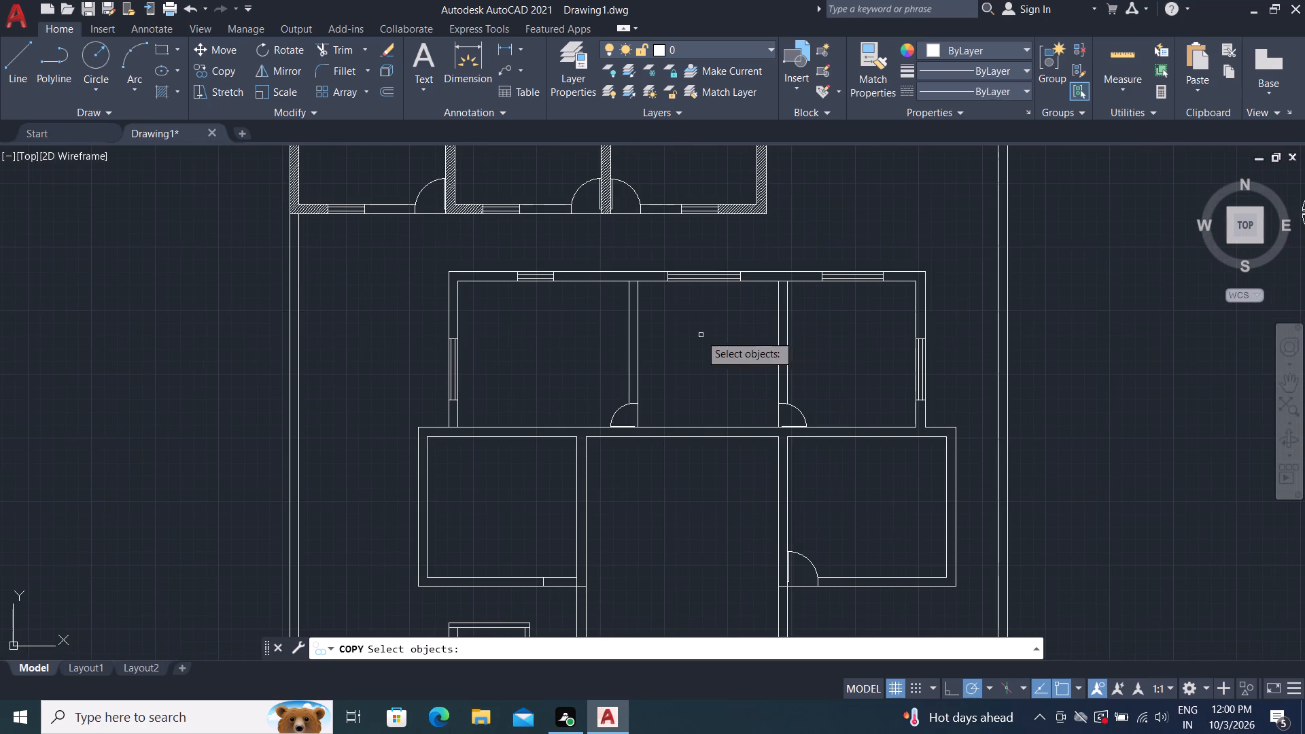
click(574, 196)
right_click(610, 209)
scroll(600, 209, up, 3)
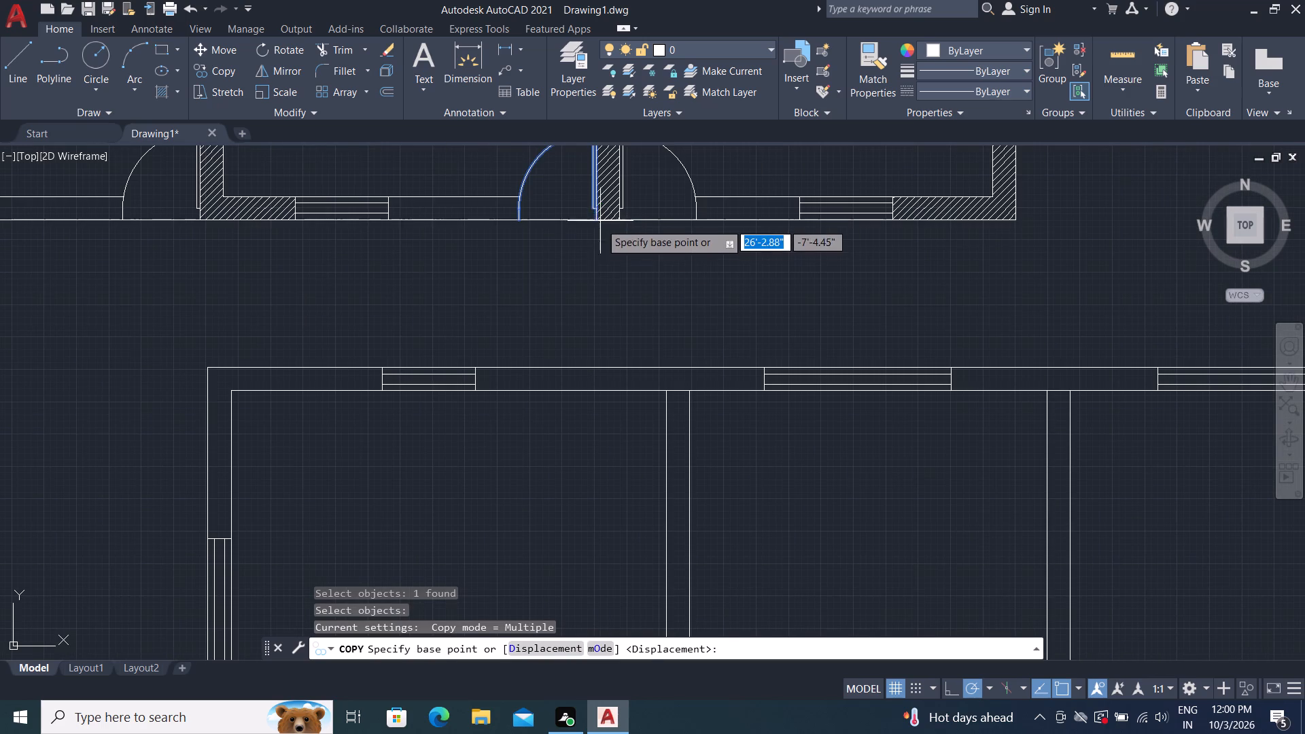
click(596, 221)
scroll(556, 375, down, 2)
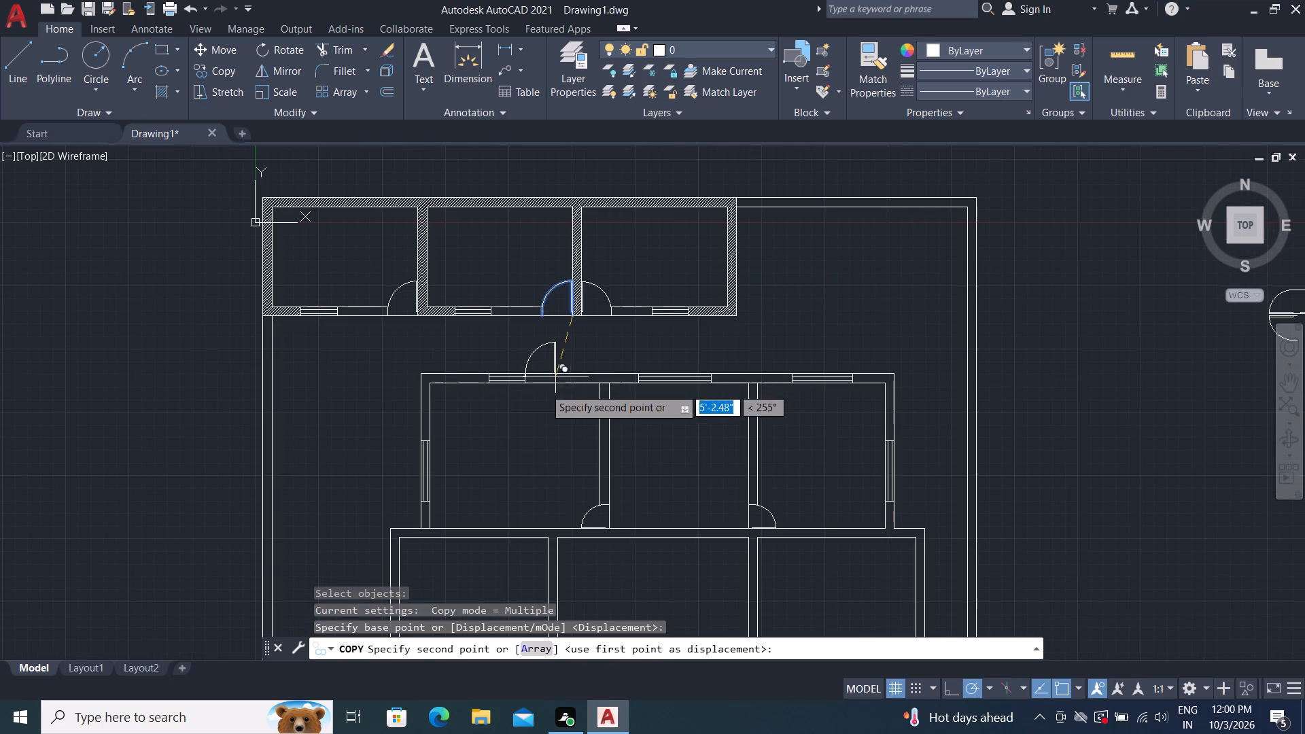
middle_drag(542, 530, 676, 203)
scroll(672, 350, up, 3)
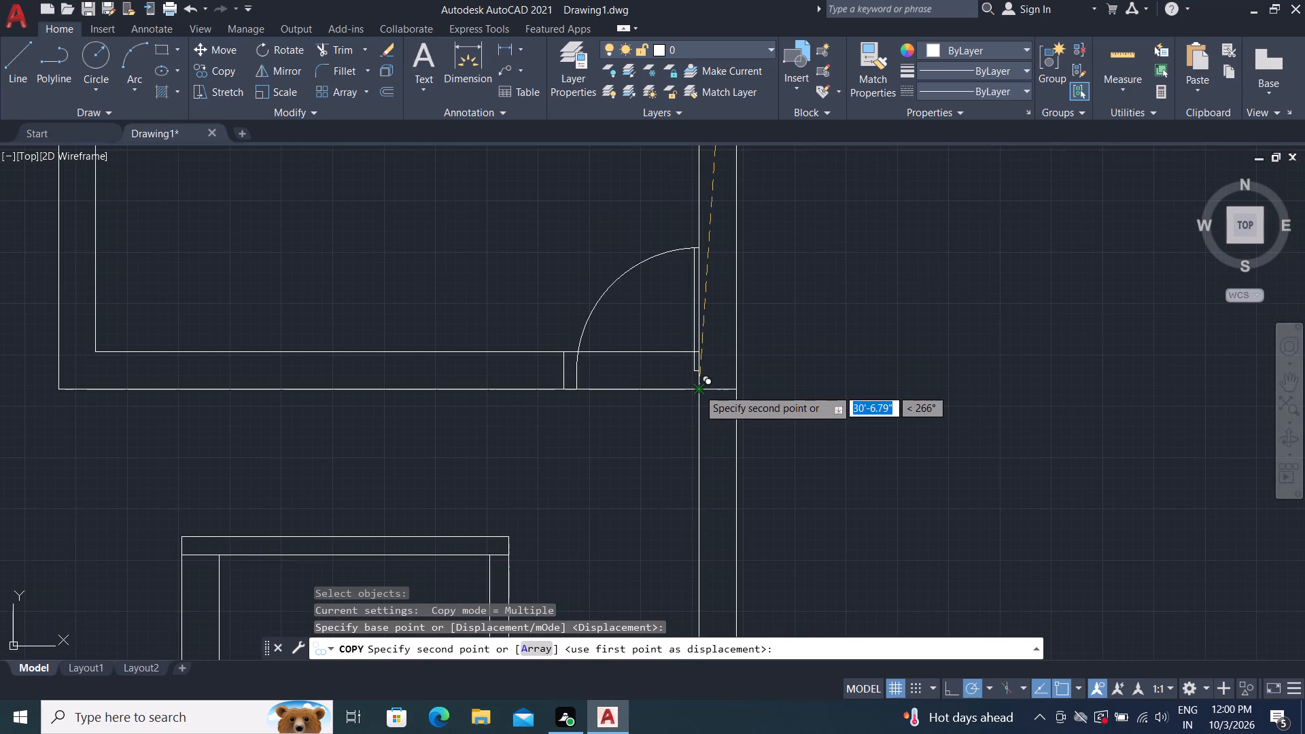
click(698, 389)
key(Escape)
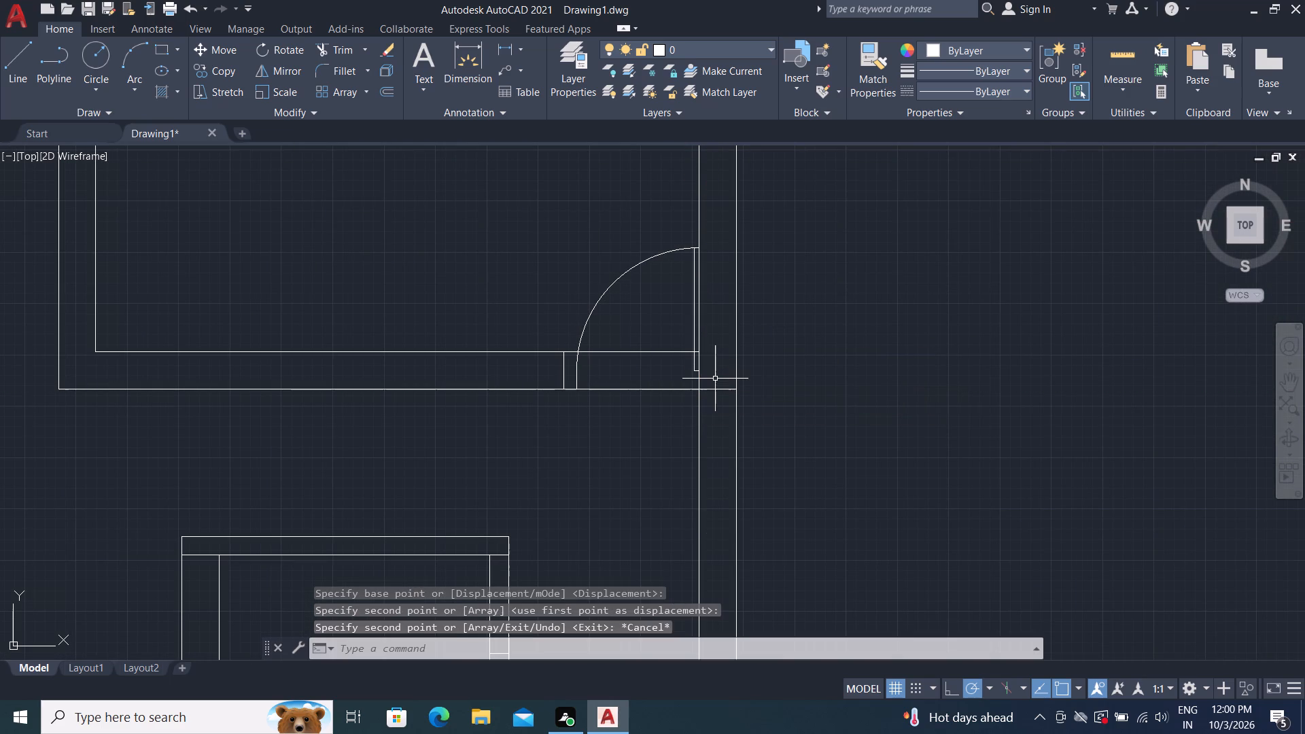
Scale the copied door up by a factor of about 1.28 from its hinge corner at the partition.
text(SC)
key(space)
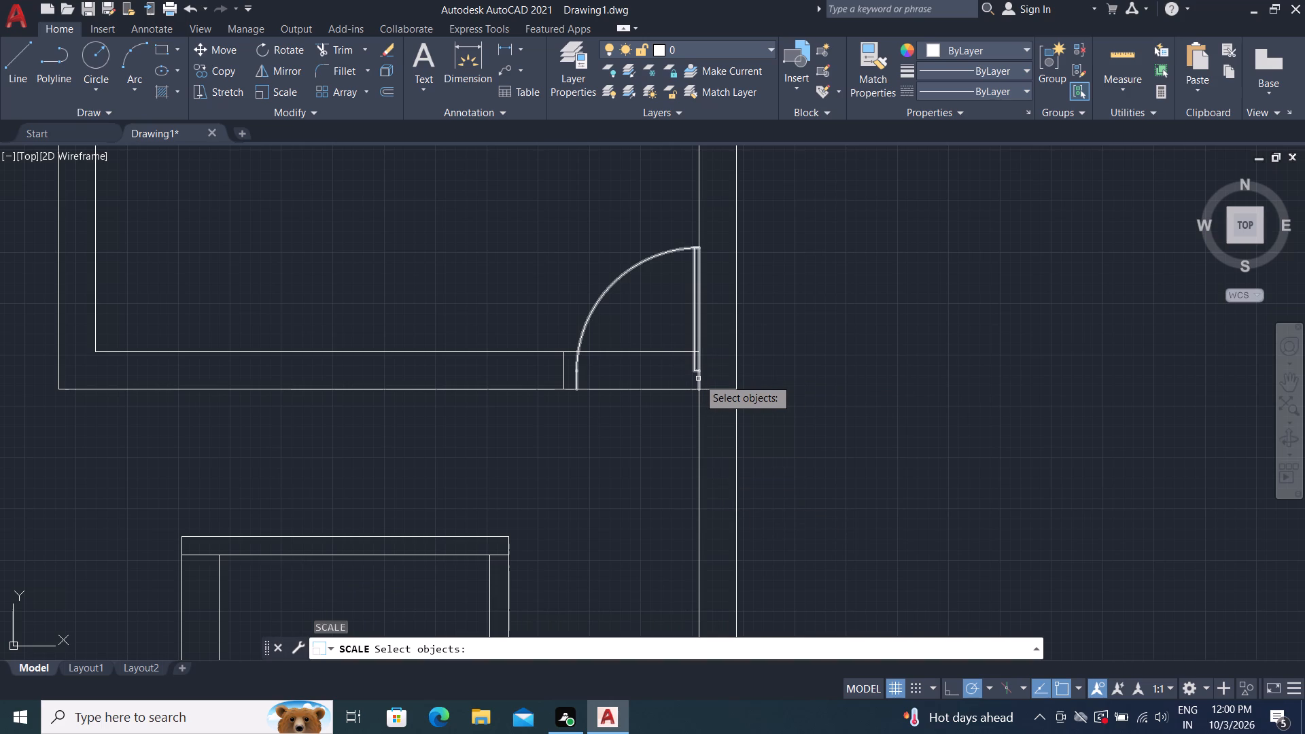
click(699, 380)
scroll(693, 379, up, 1)
right_drag(692, 381, 687, 392)
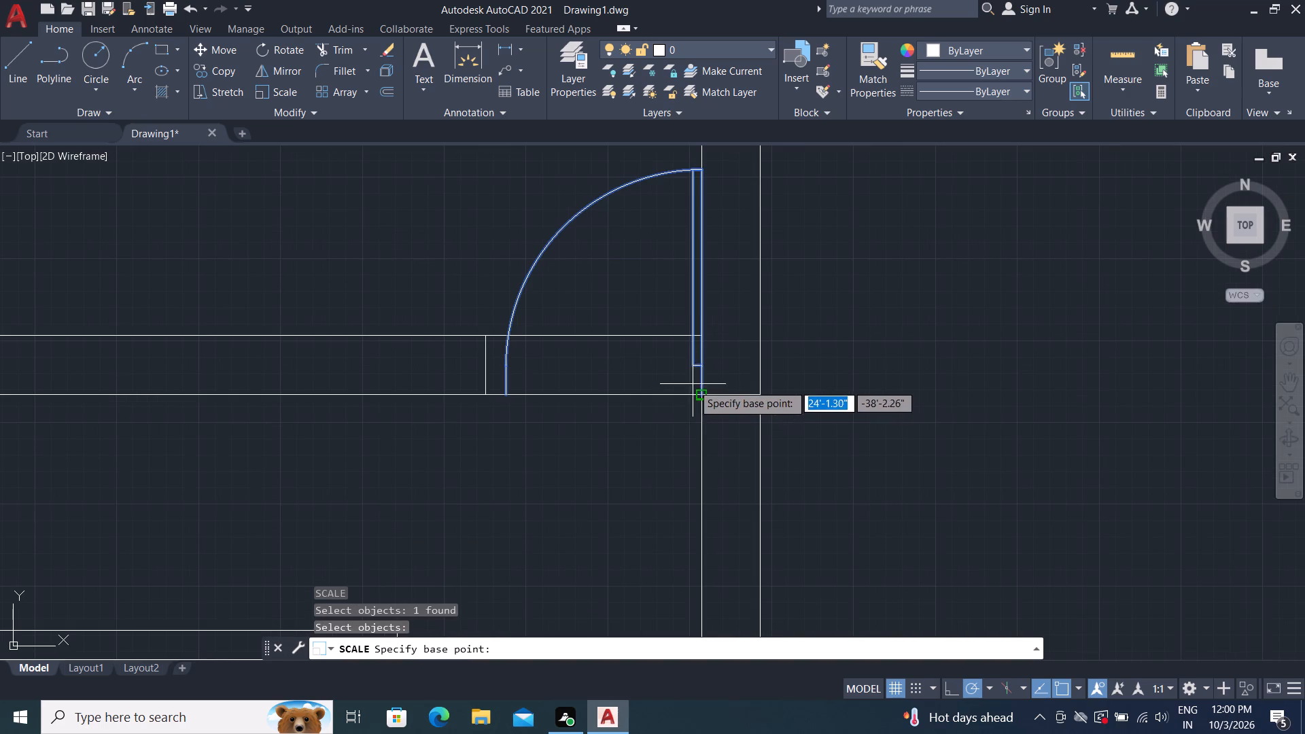
click(701, 396)
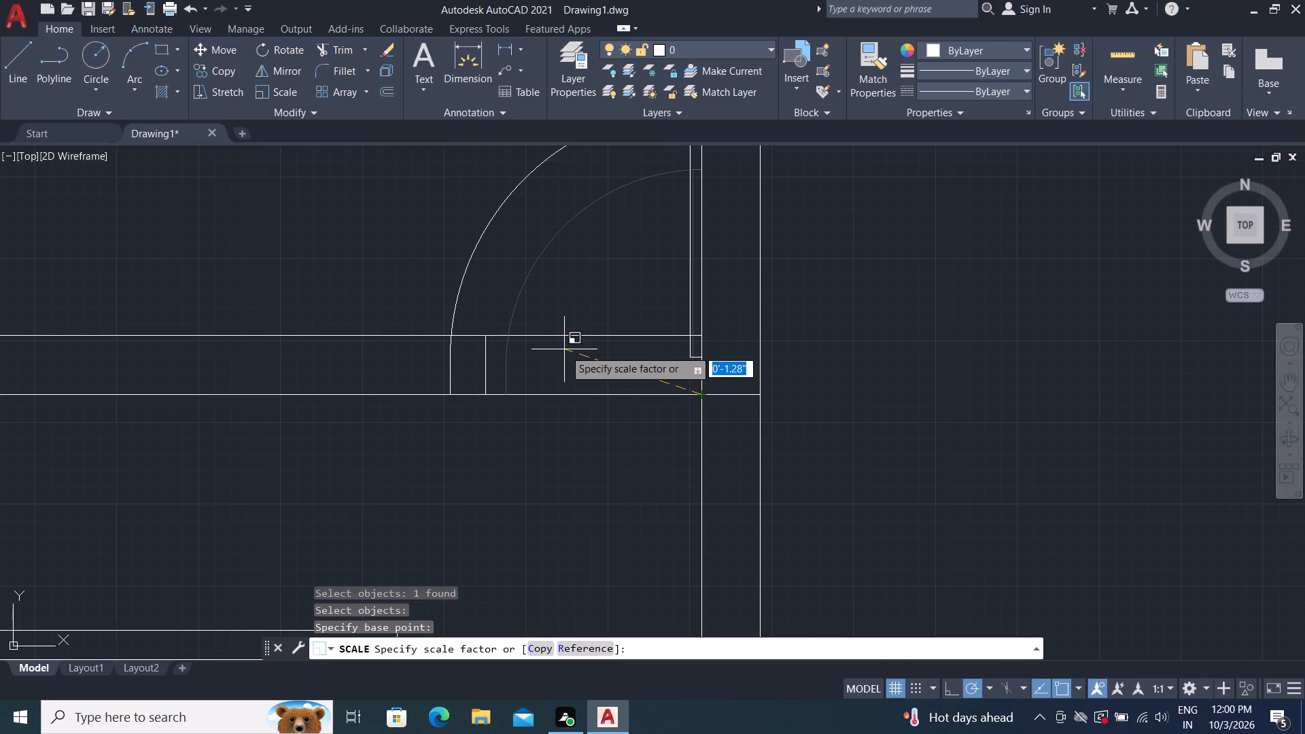
click(564, 349)
key(Escape)
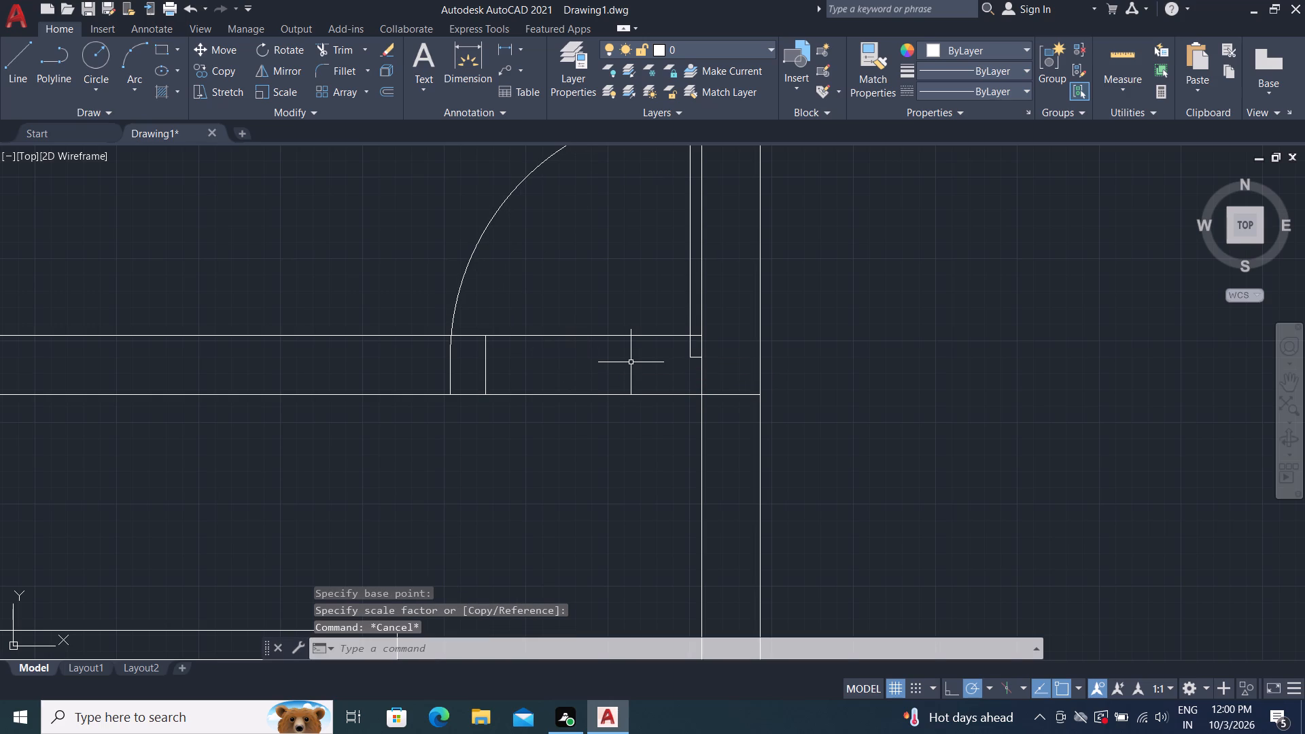
Trim the short jamb line inside the scaled door, the wall line crossing the partition, and the inner wall line through the doorway and leaf.
text(TR)
key(space)
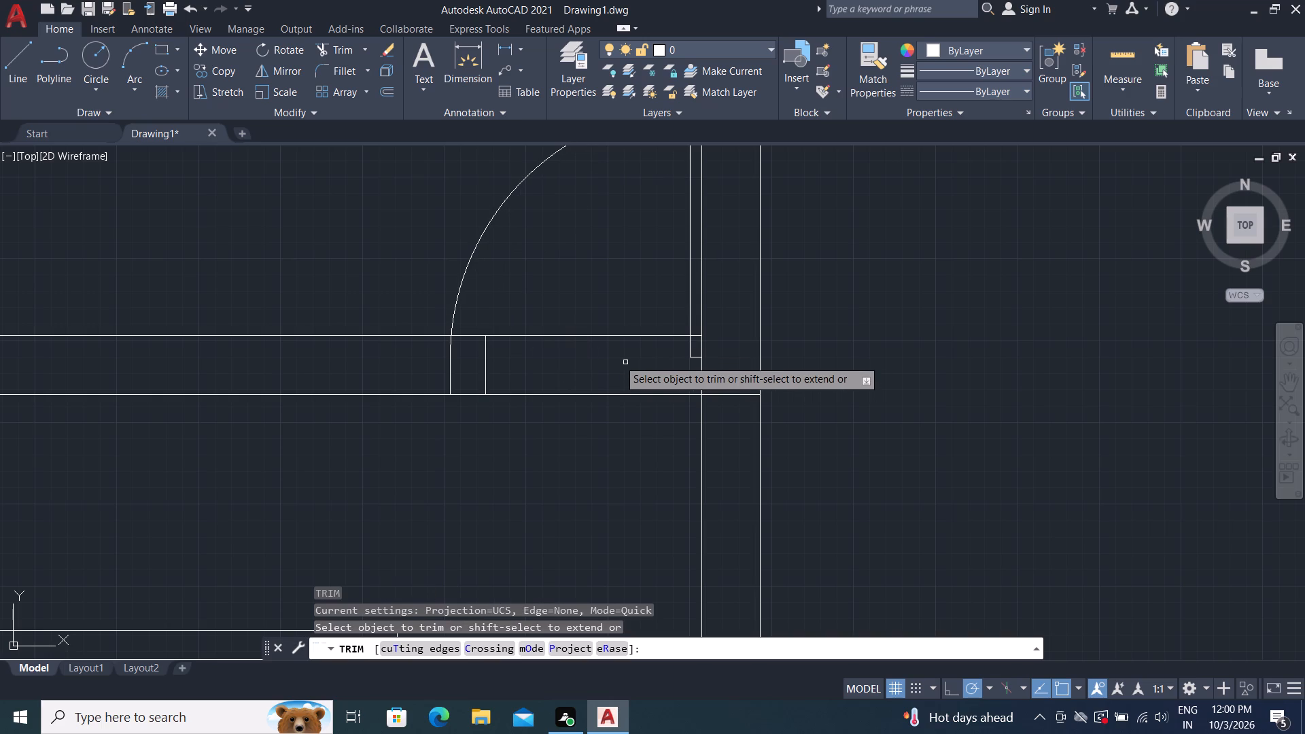
click(489, 372)
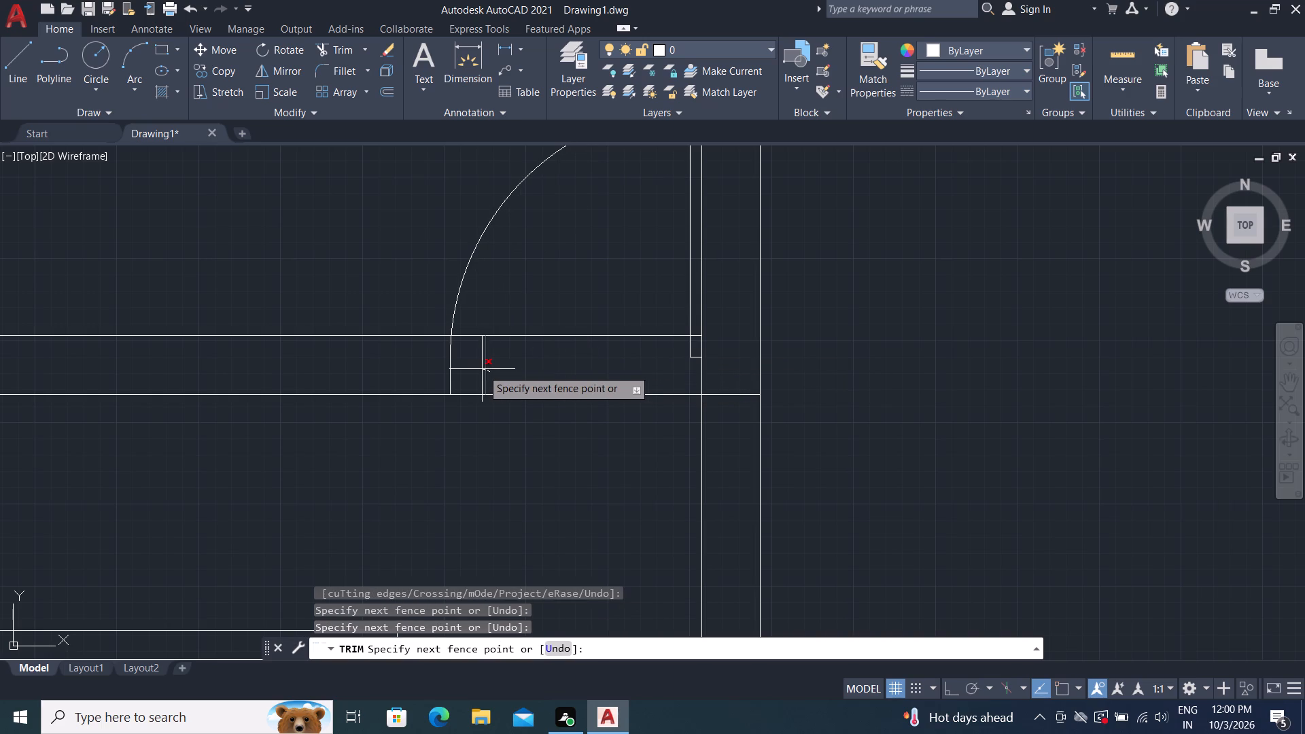
click(481, 369)
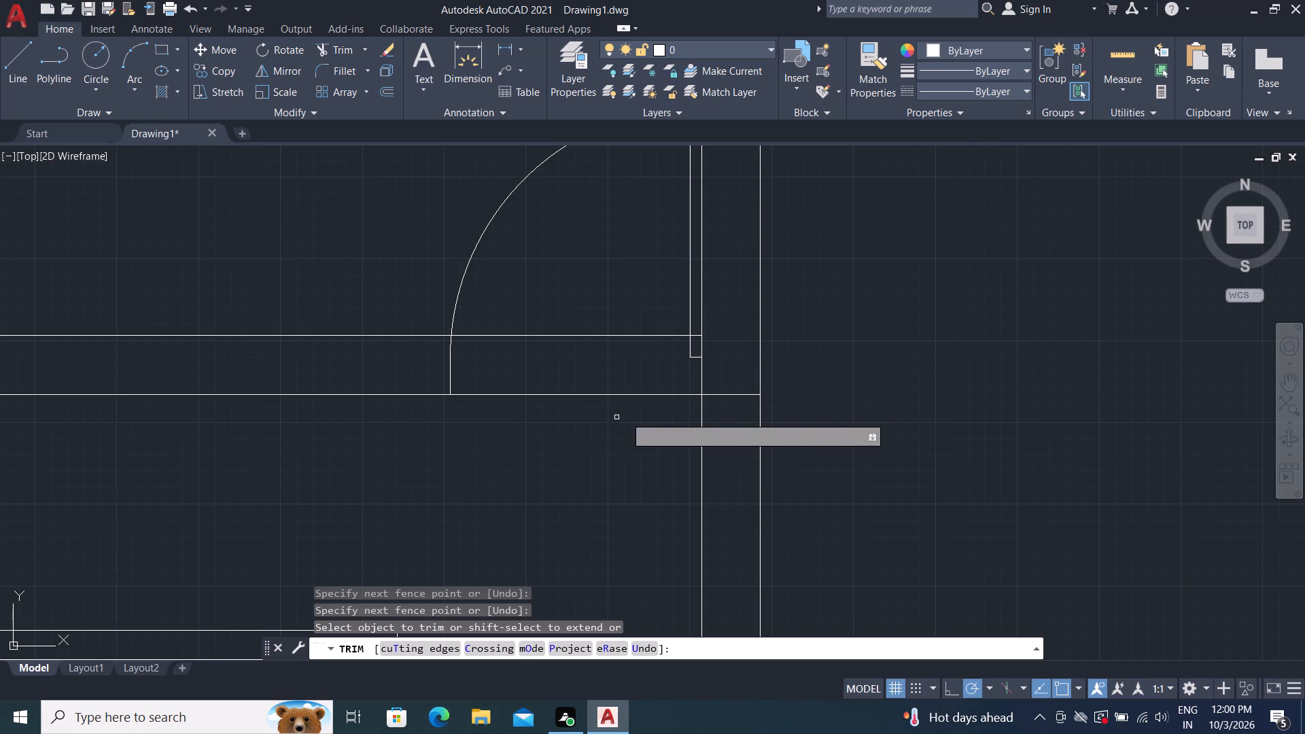
click(714, 394)
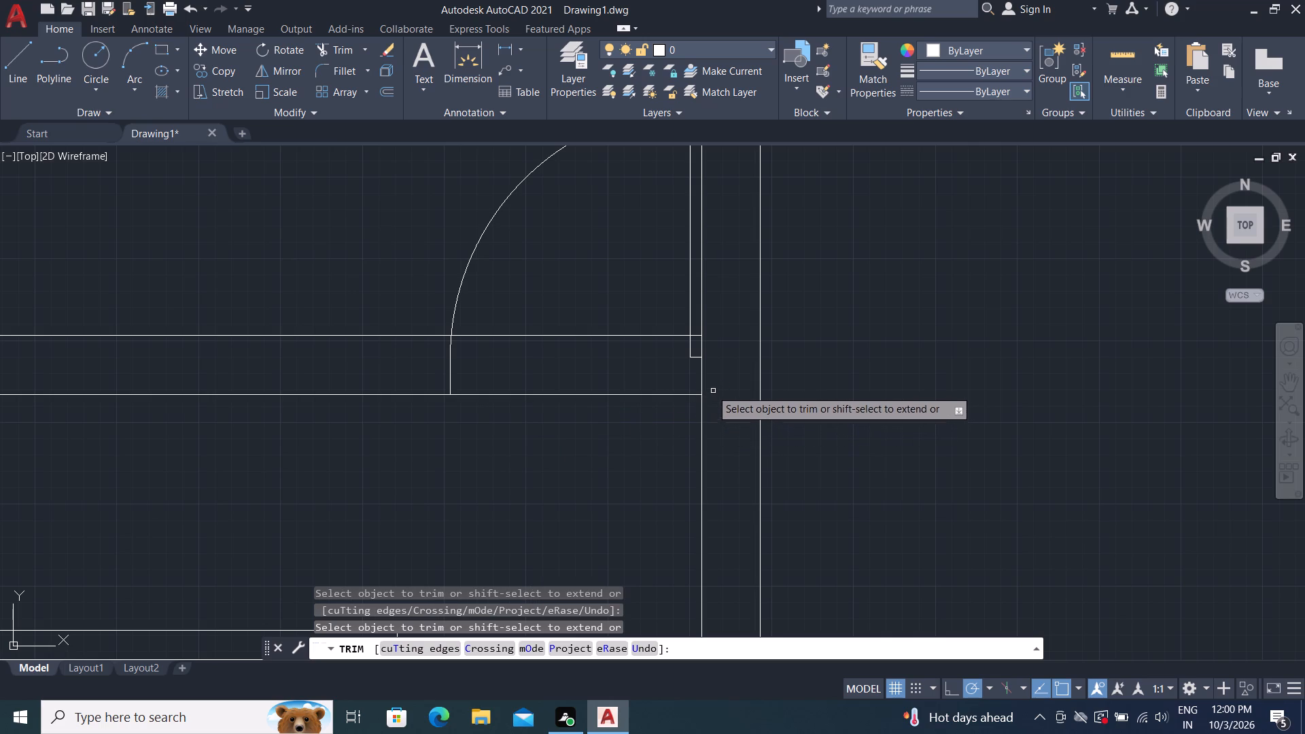
click(660, 334)
scroll(671, 341, up, 2)
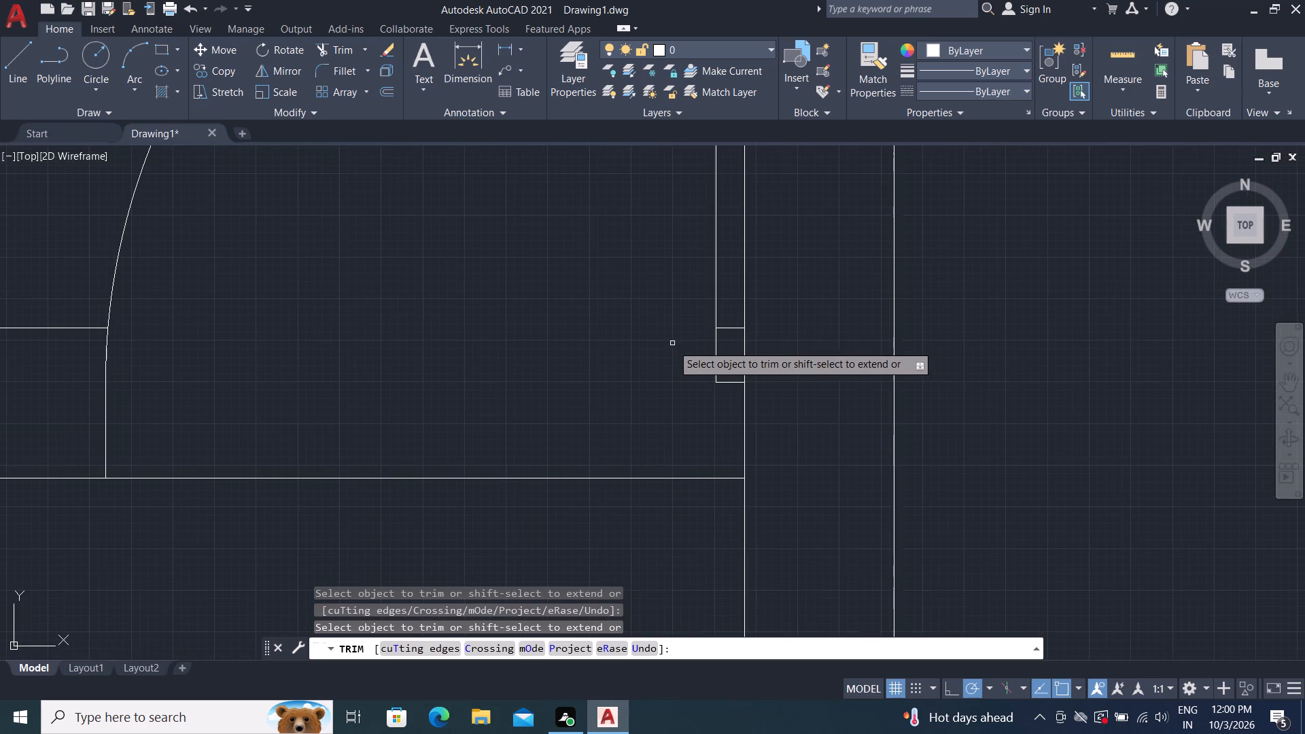
click(725, 330)
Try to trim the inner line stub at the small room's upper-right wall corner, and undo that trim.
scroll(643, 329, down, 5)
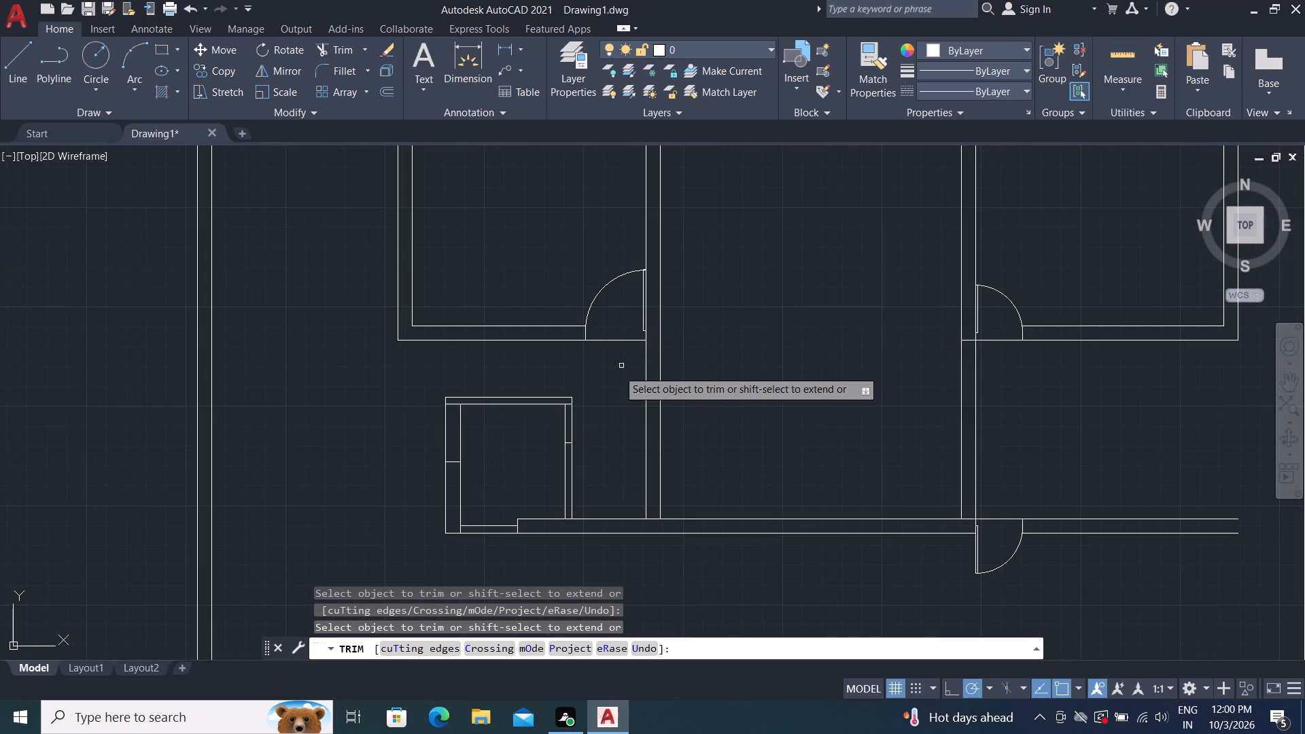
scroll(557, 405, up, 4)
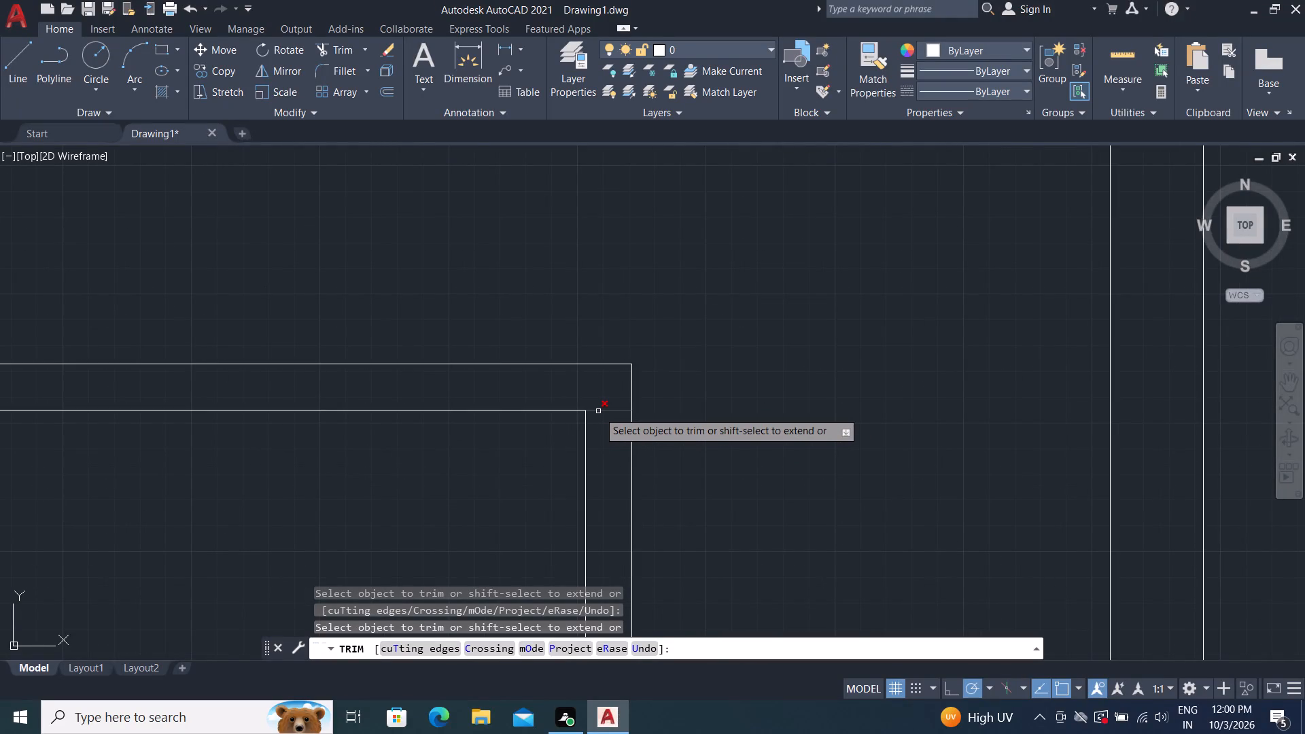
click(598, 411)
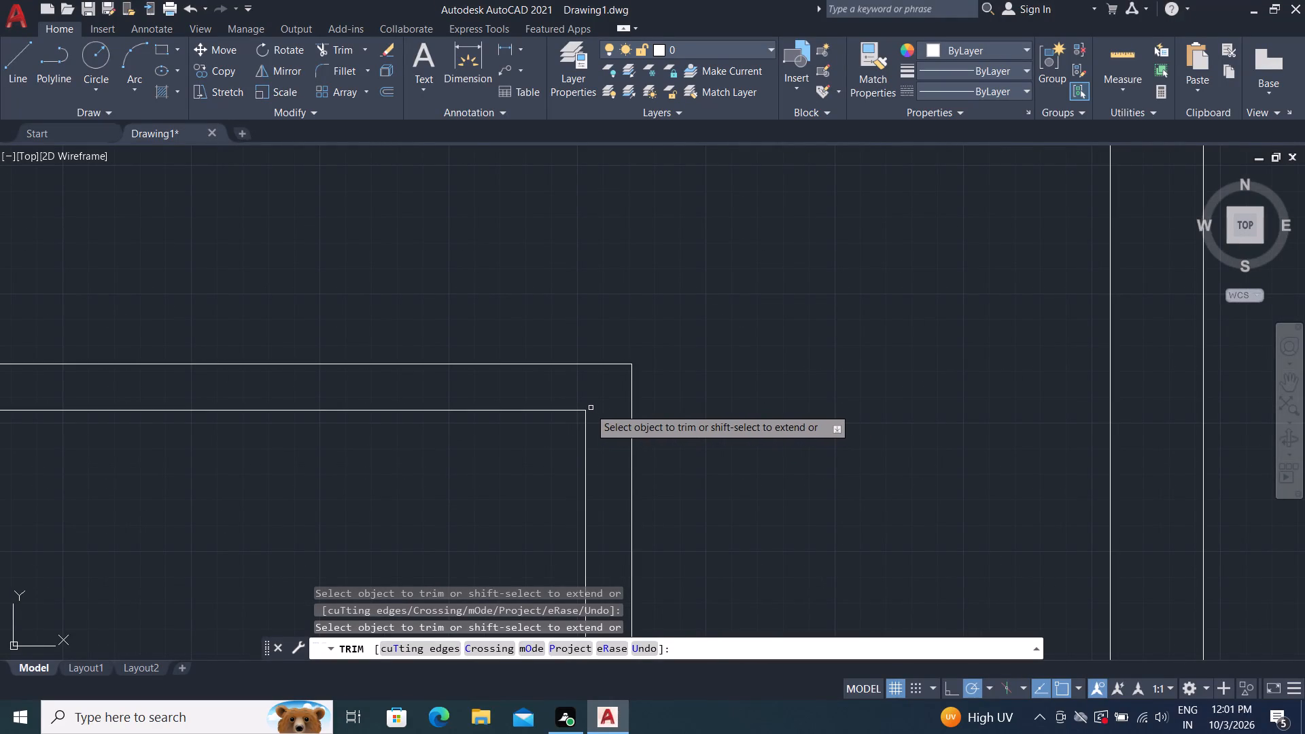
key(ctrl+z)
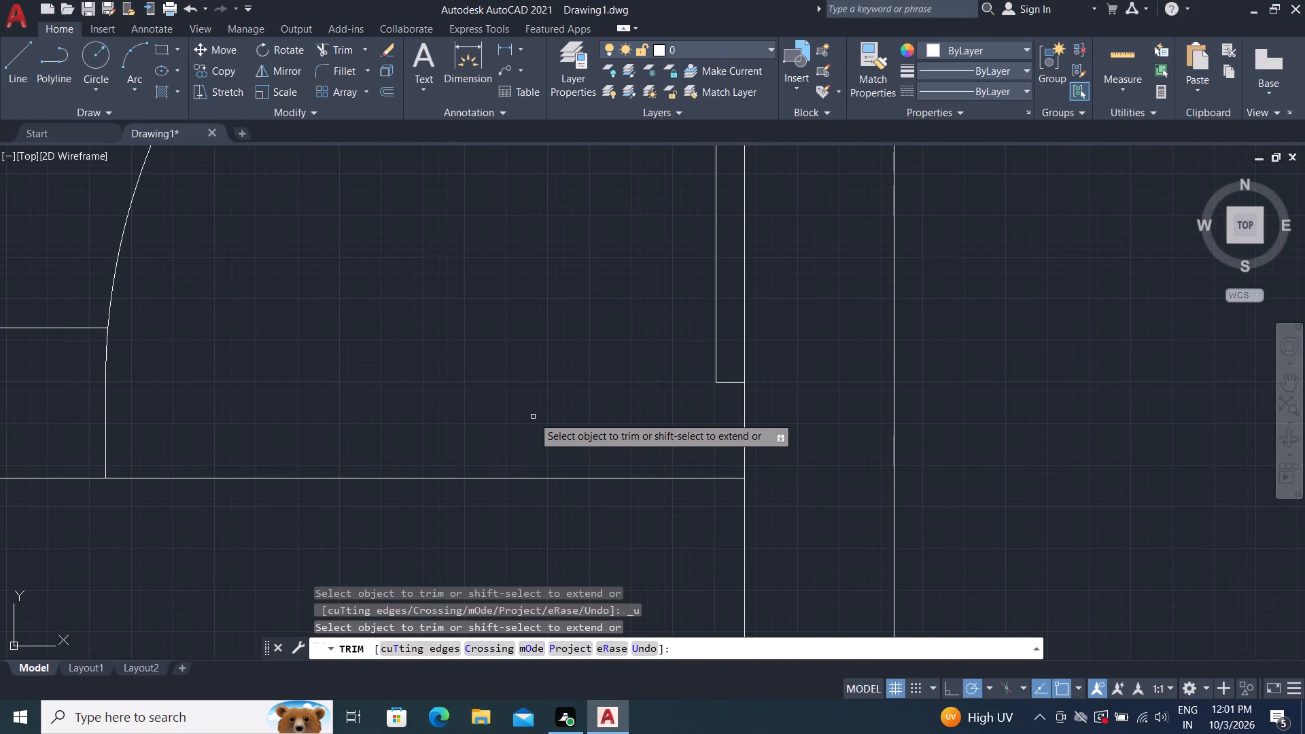
Offset the small room's left outer wall line 4.5" inward, to the middle of the wall.
scroll(667, 723, down, 4)
scroll(612, 251, down, 2)
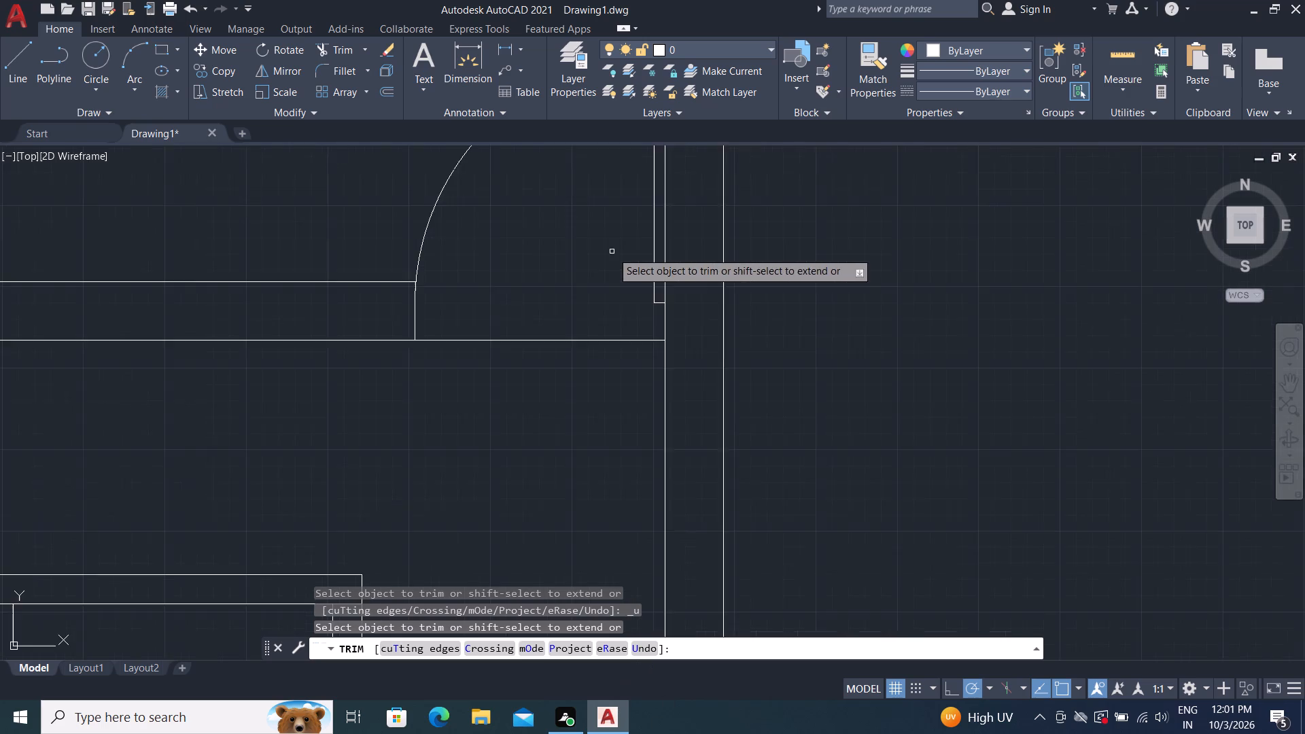
scroll(606, 265, down, 1)
middle_drag(561, 434, 737, 392)
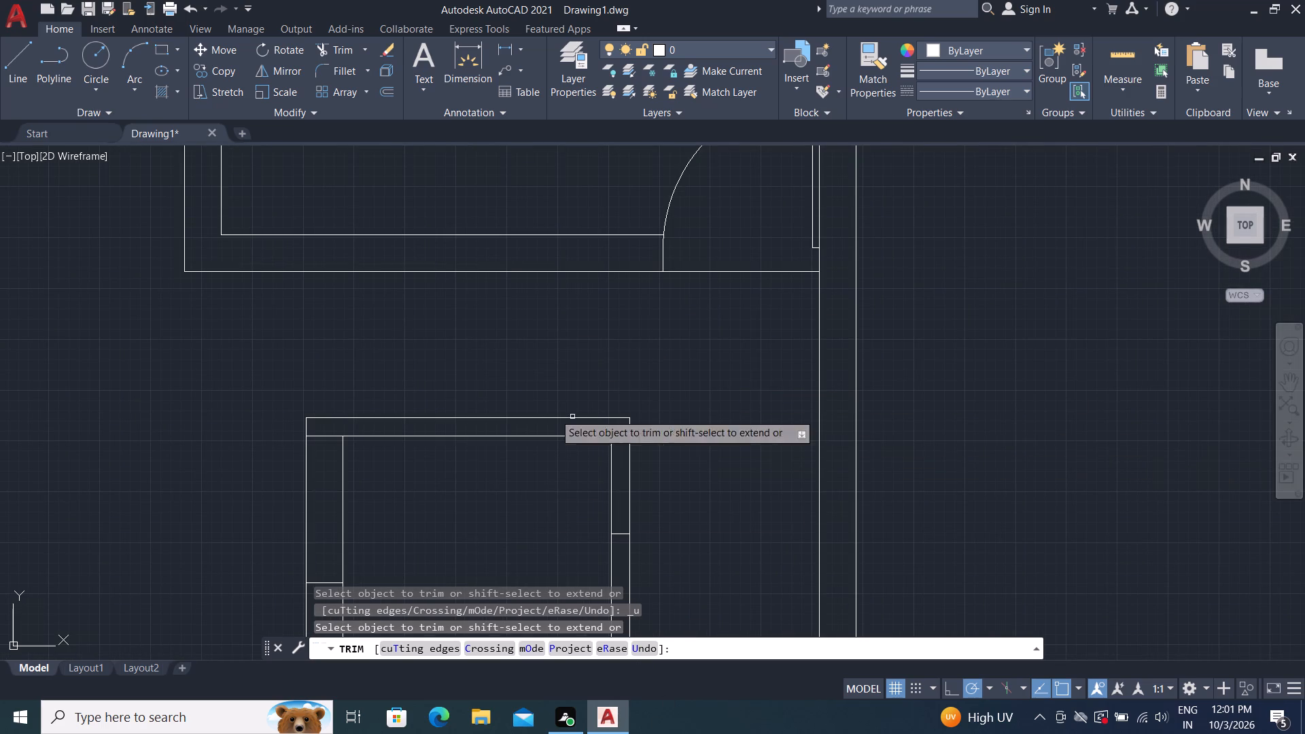
middle_drag(493, 509, 670, 379)
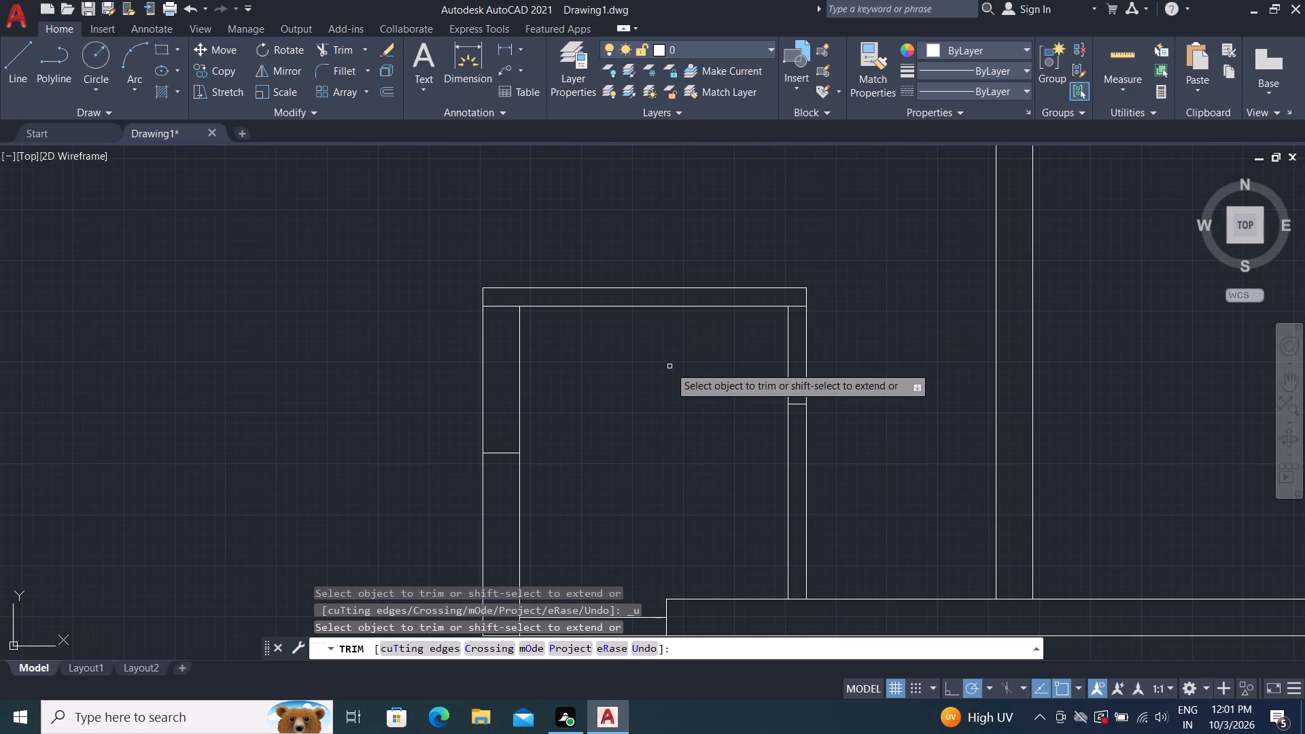
key(Escape)
text(O)
key(space)
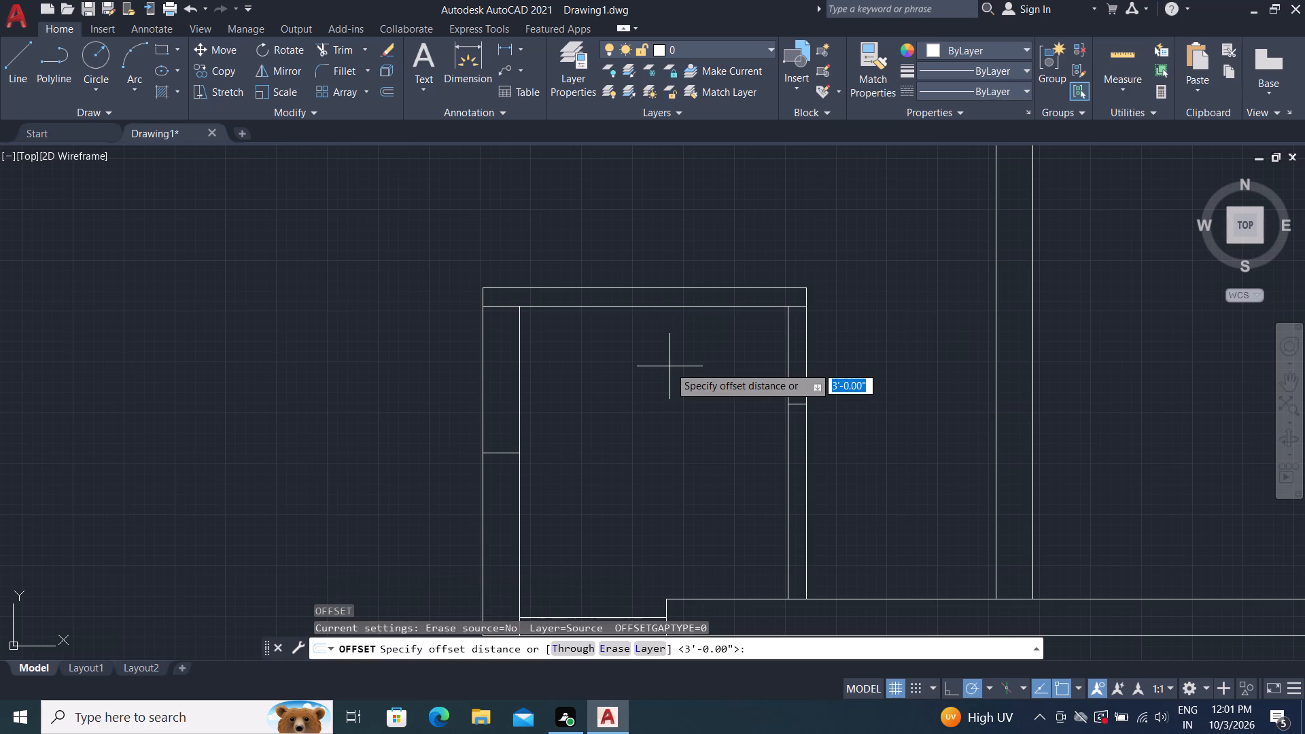
key(4)
text(.5)
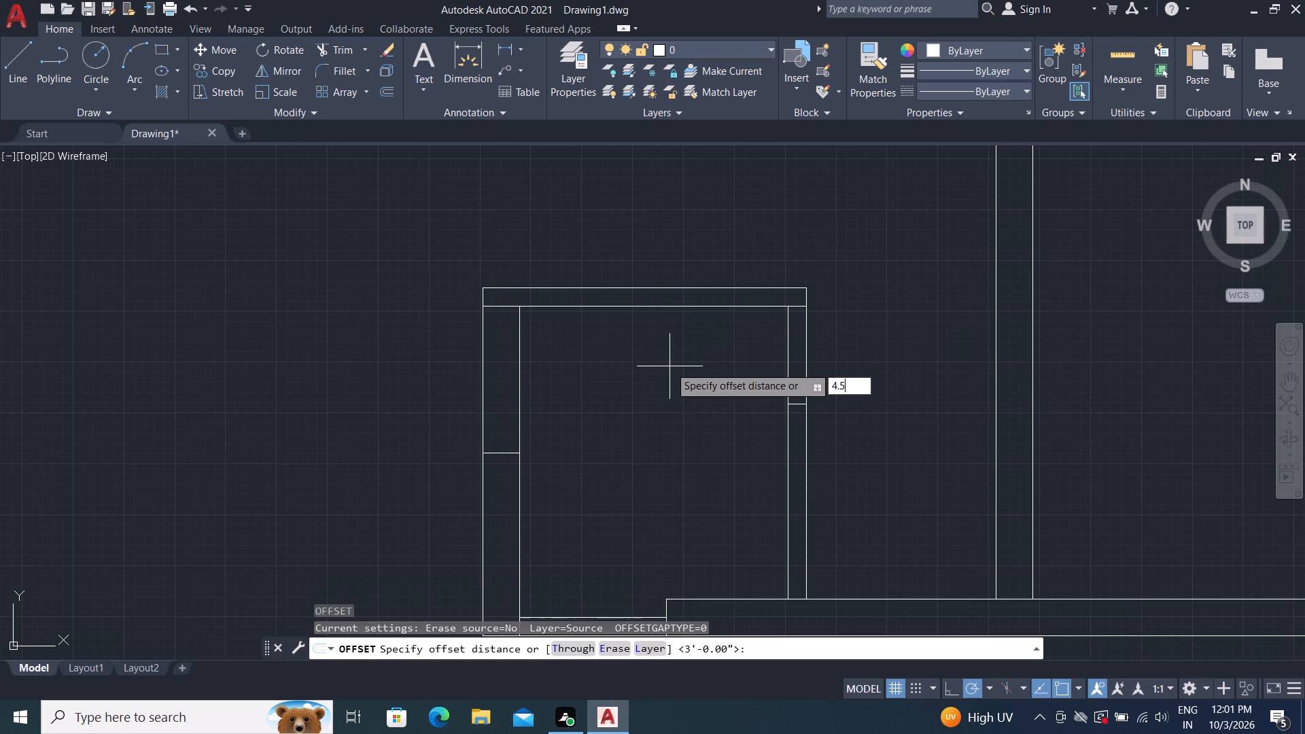
key(shift+quotedbl)
key(Return)
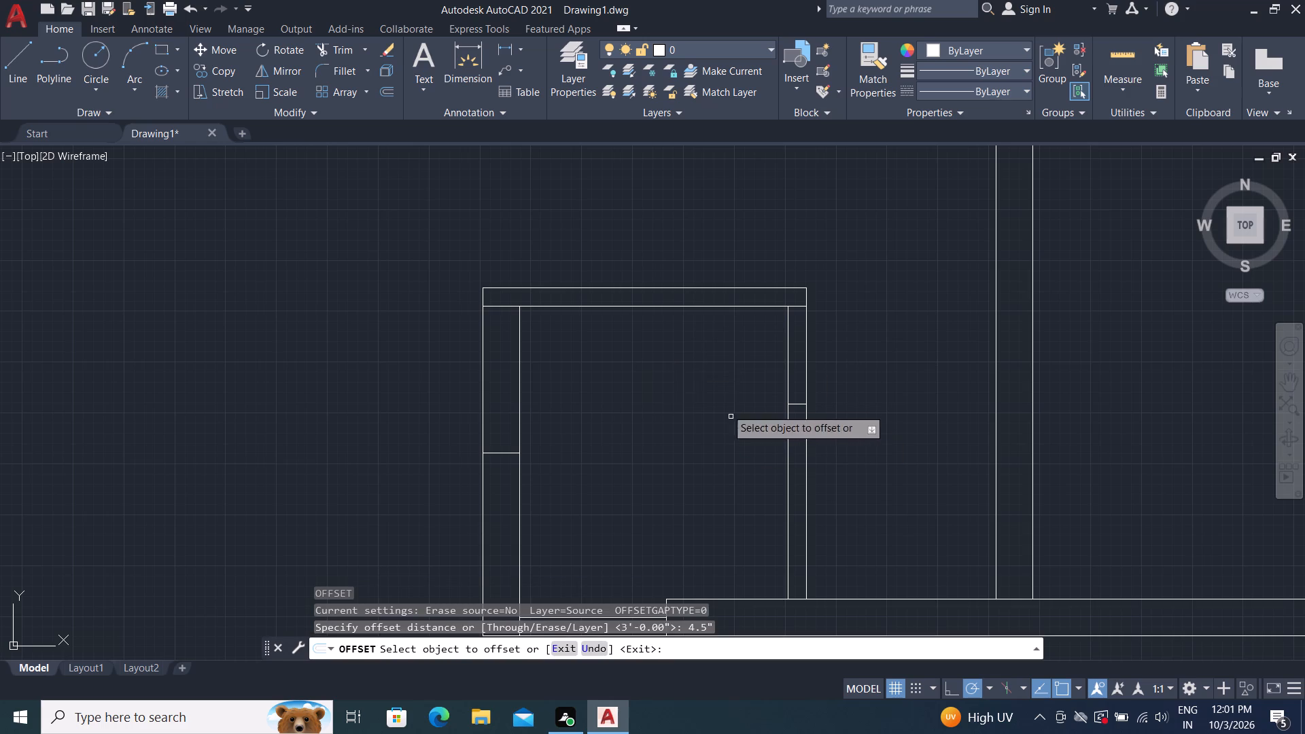
click(487, 355)
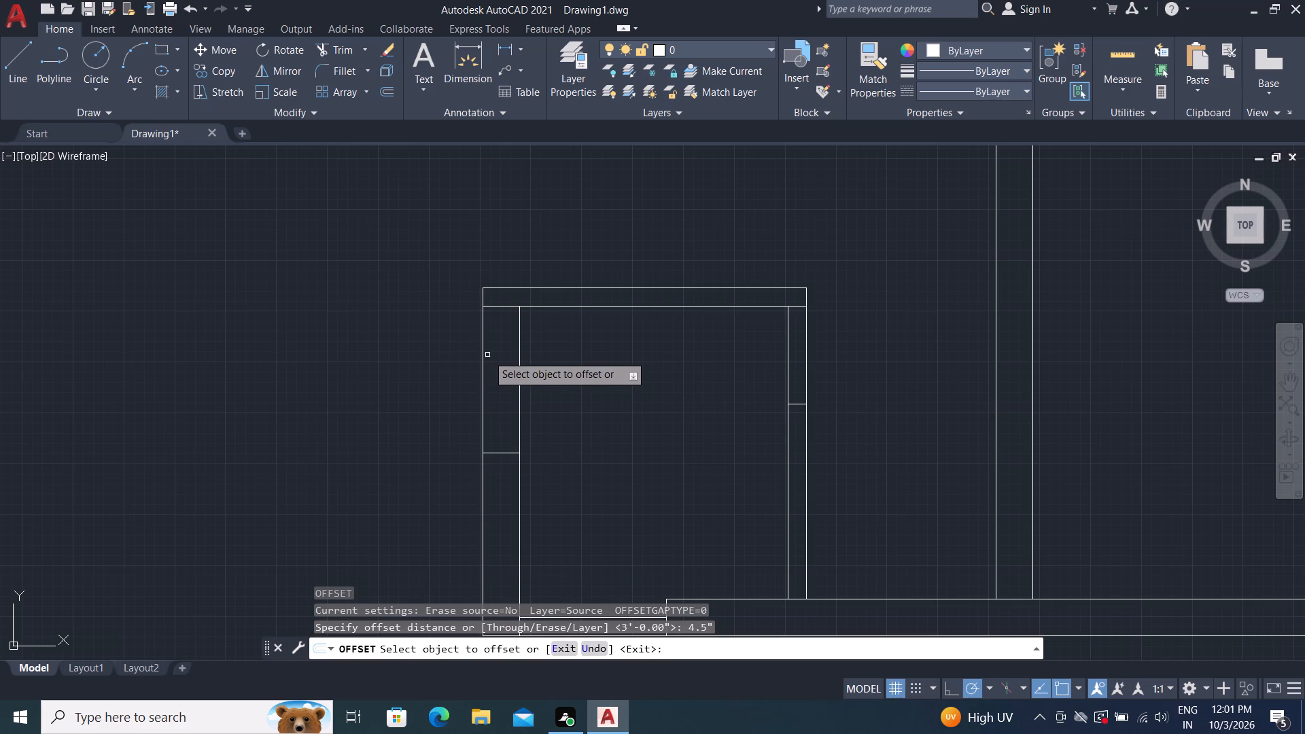
click(483, 356)
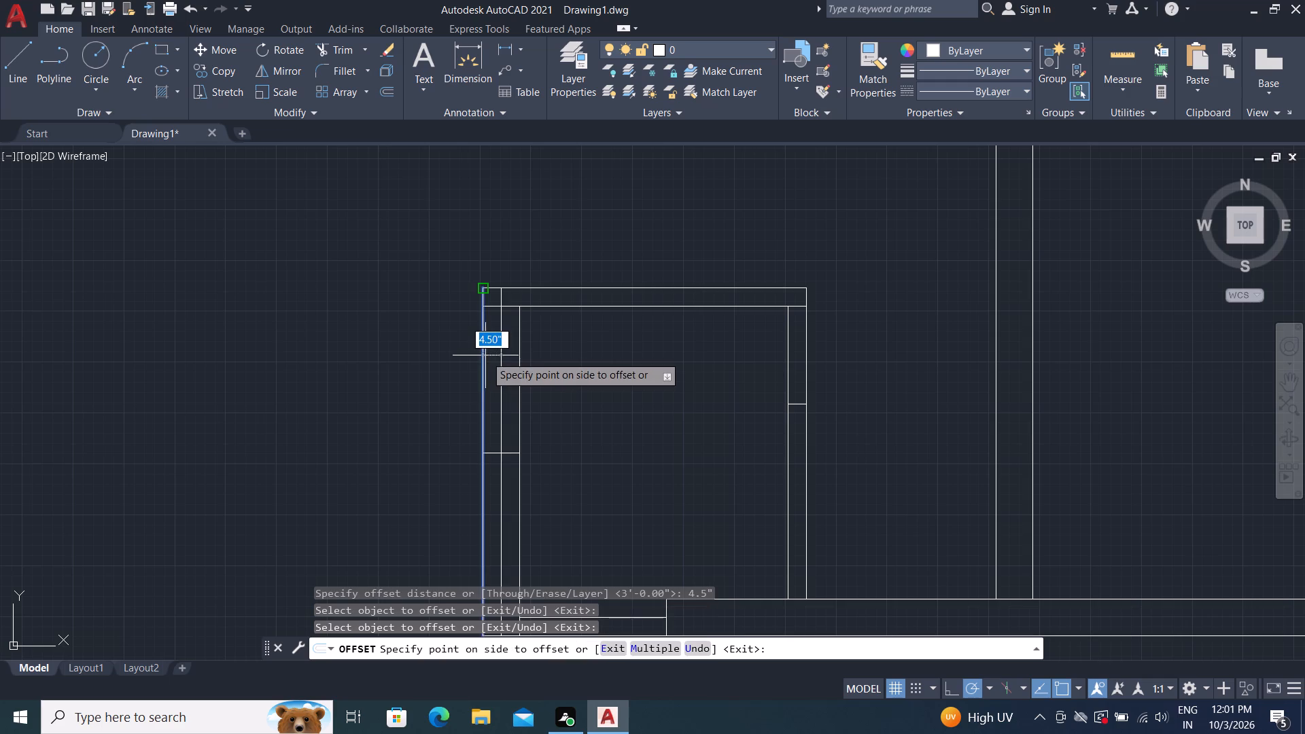
click(516, 361)
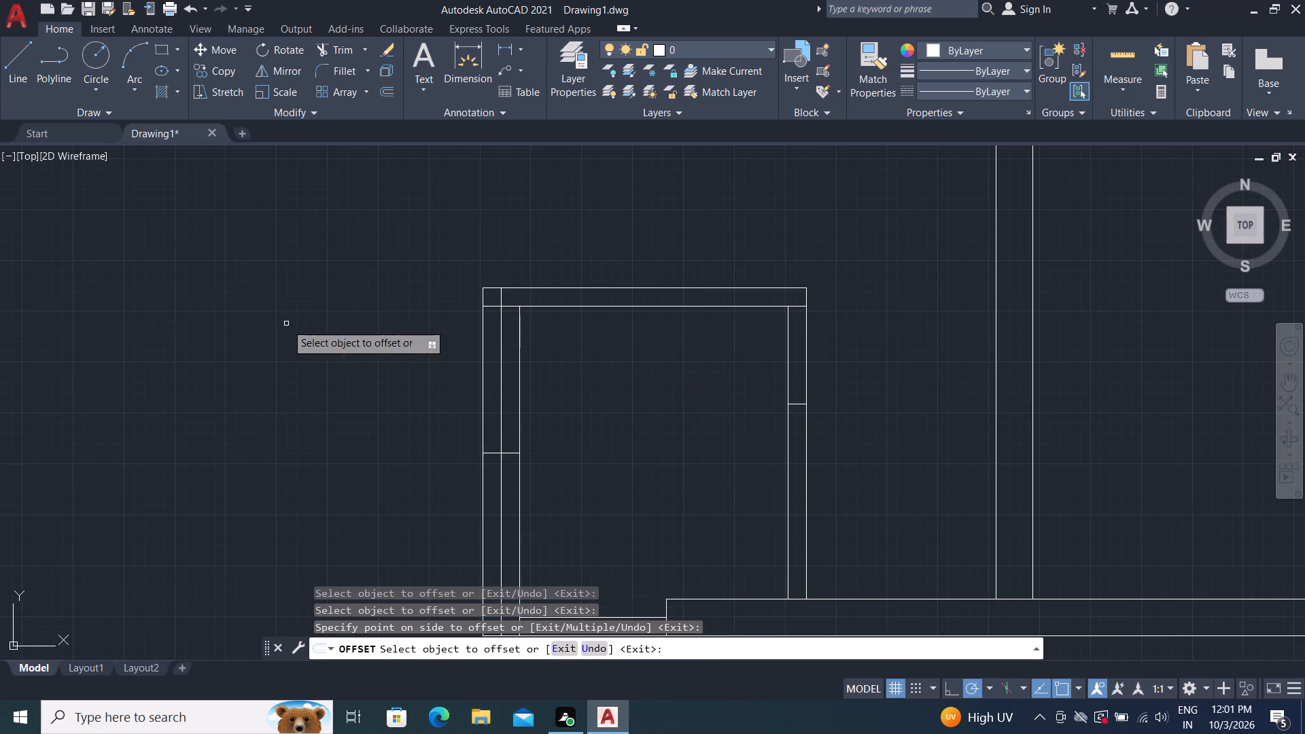
key(Escape)
Trim the wall's new middle line below the short cross line and where it passes through the small room's top wall.
text(TR)
key(space)
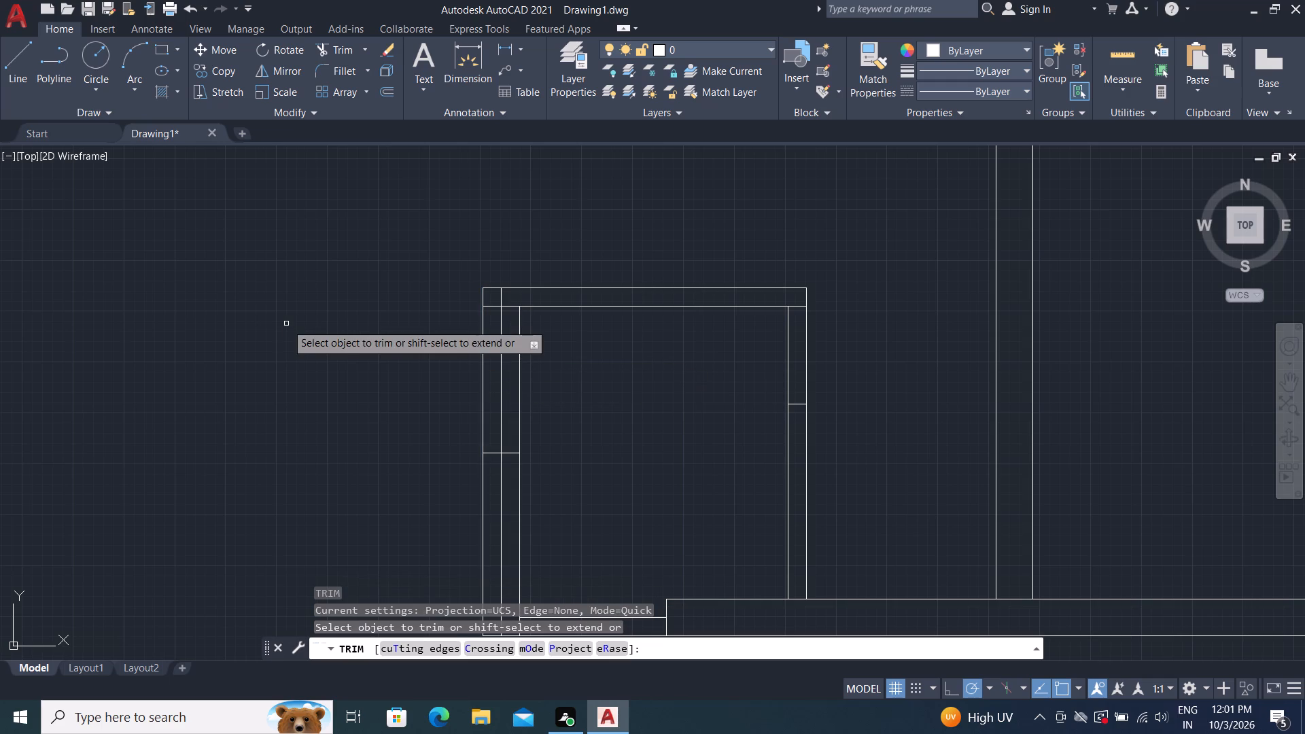
click(501, 504)
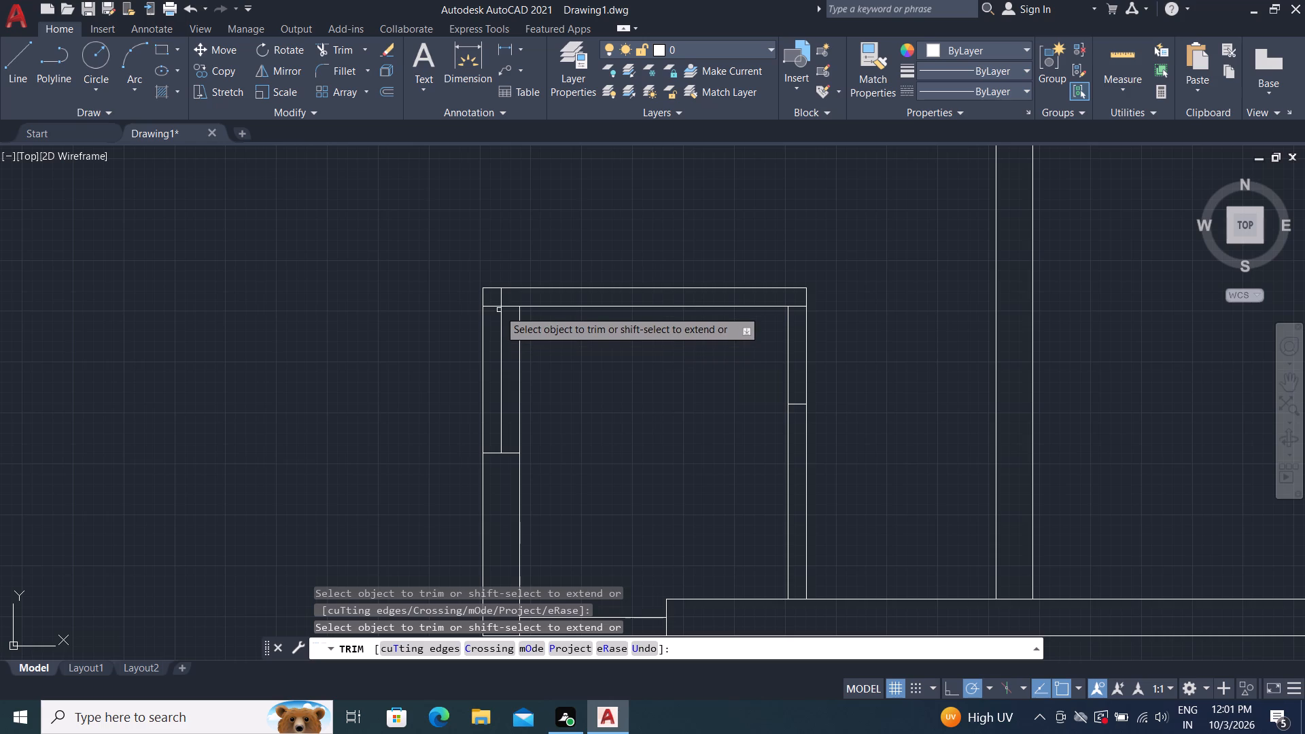
click(503, 299)
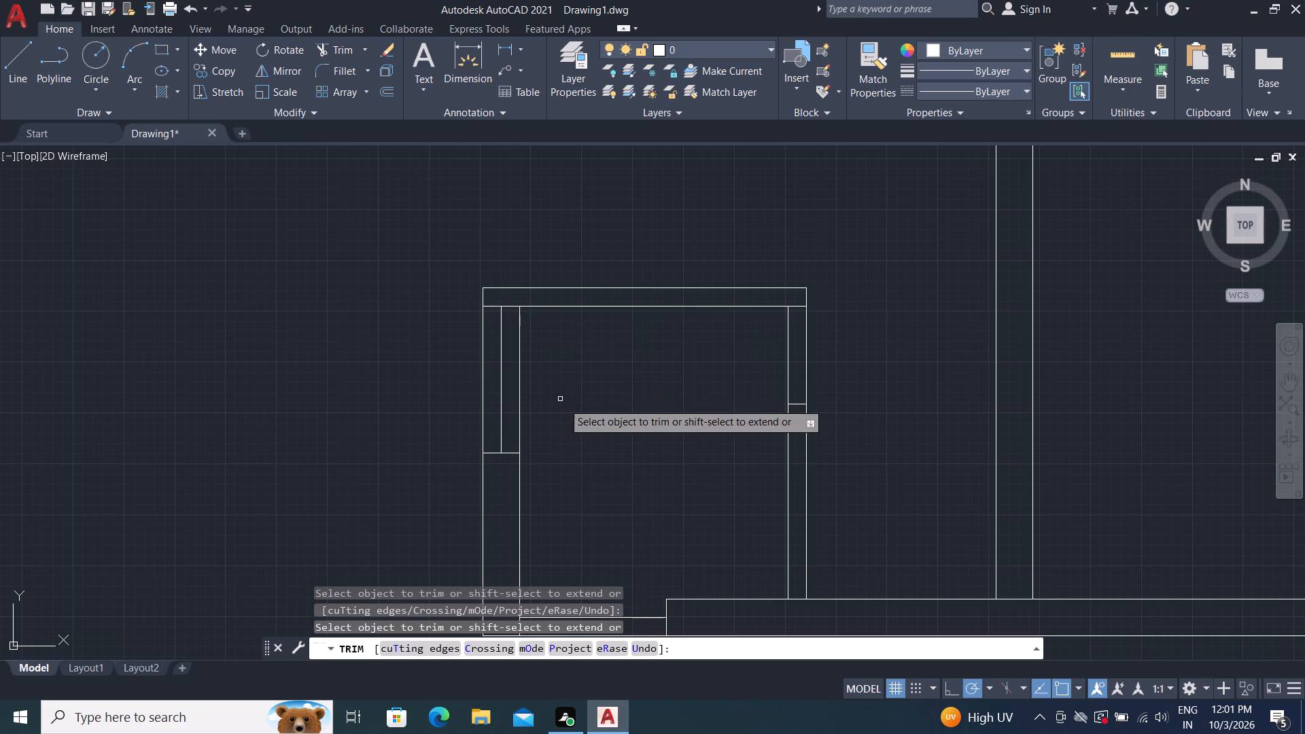
key(Escape)
Offset the middle line in the small room's left wall 2" to both sides to form the window lines.
text(O)
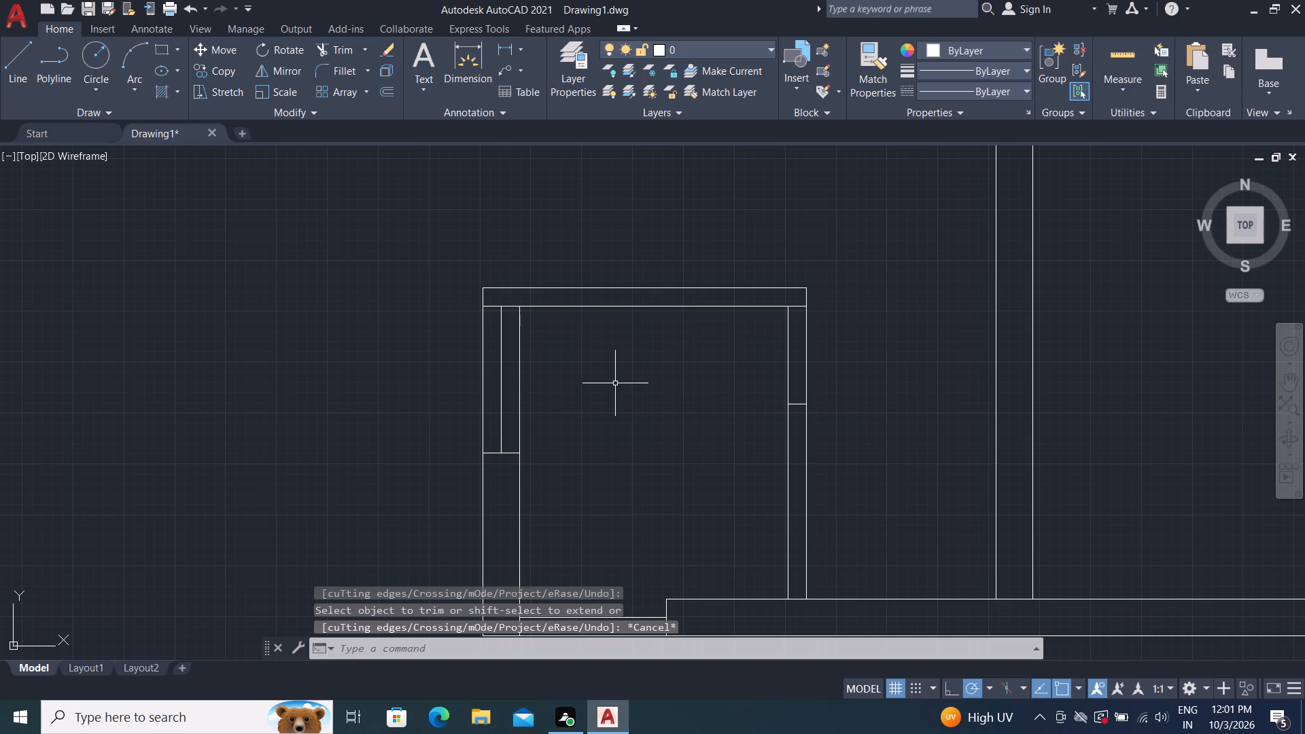
key(space)
key(3)
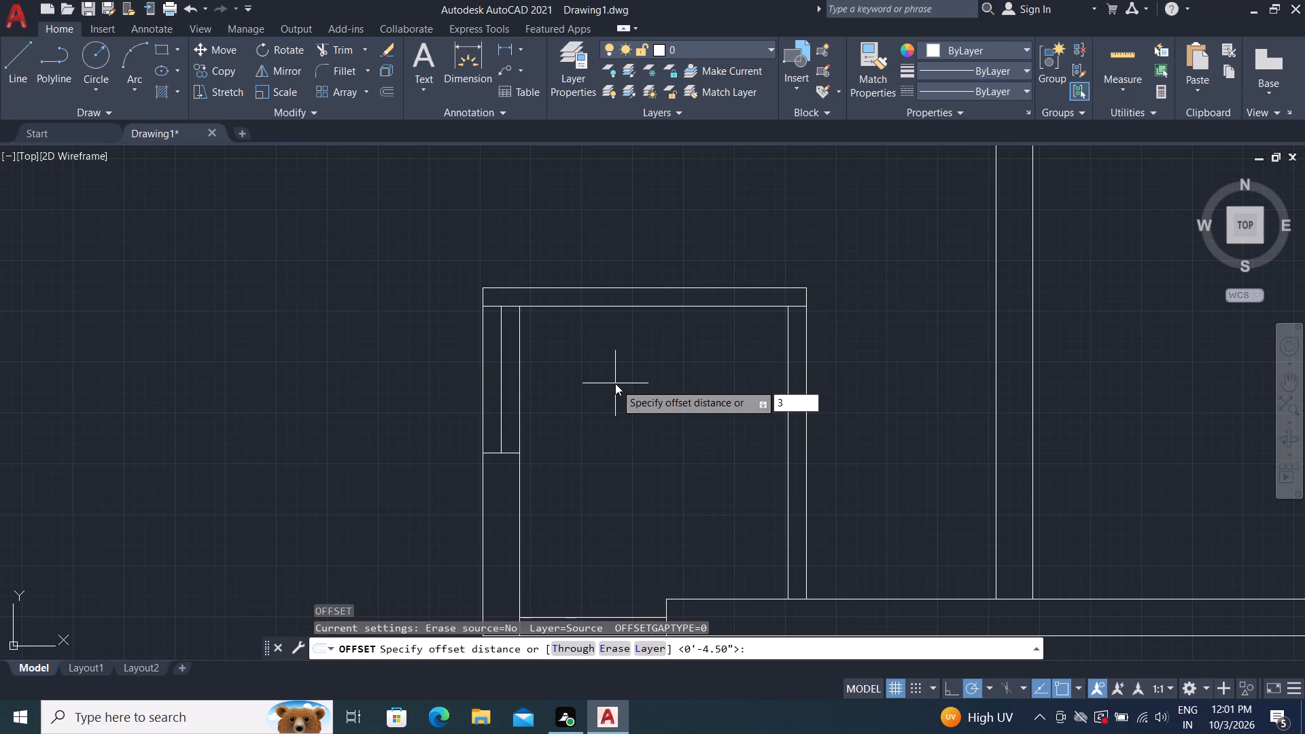
key(BackSpace)
key(2)
key(shift+quotedbl)
key(Return)
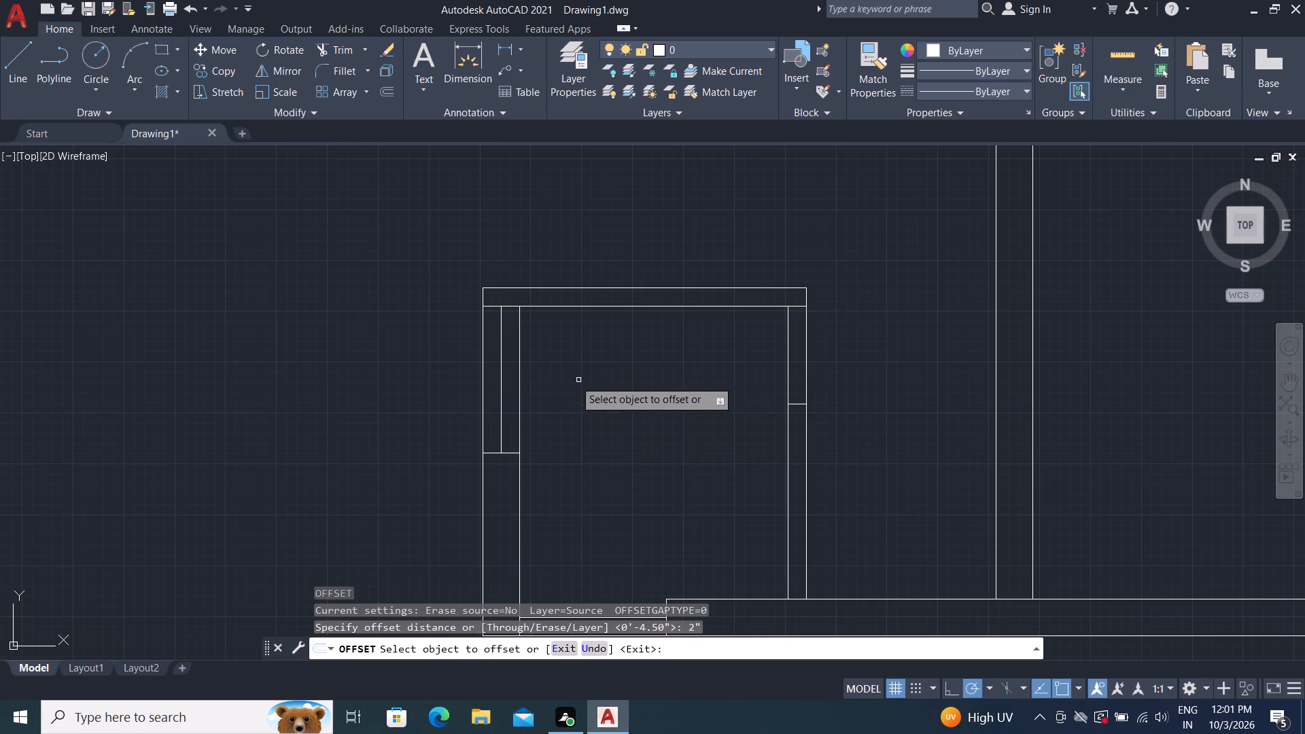
scroll(510, 358, up, 2)
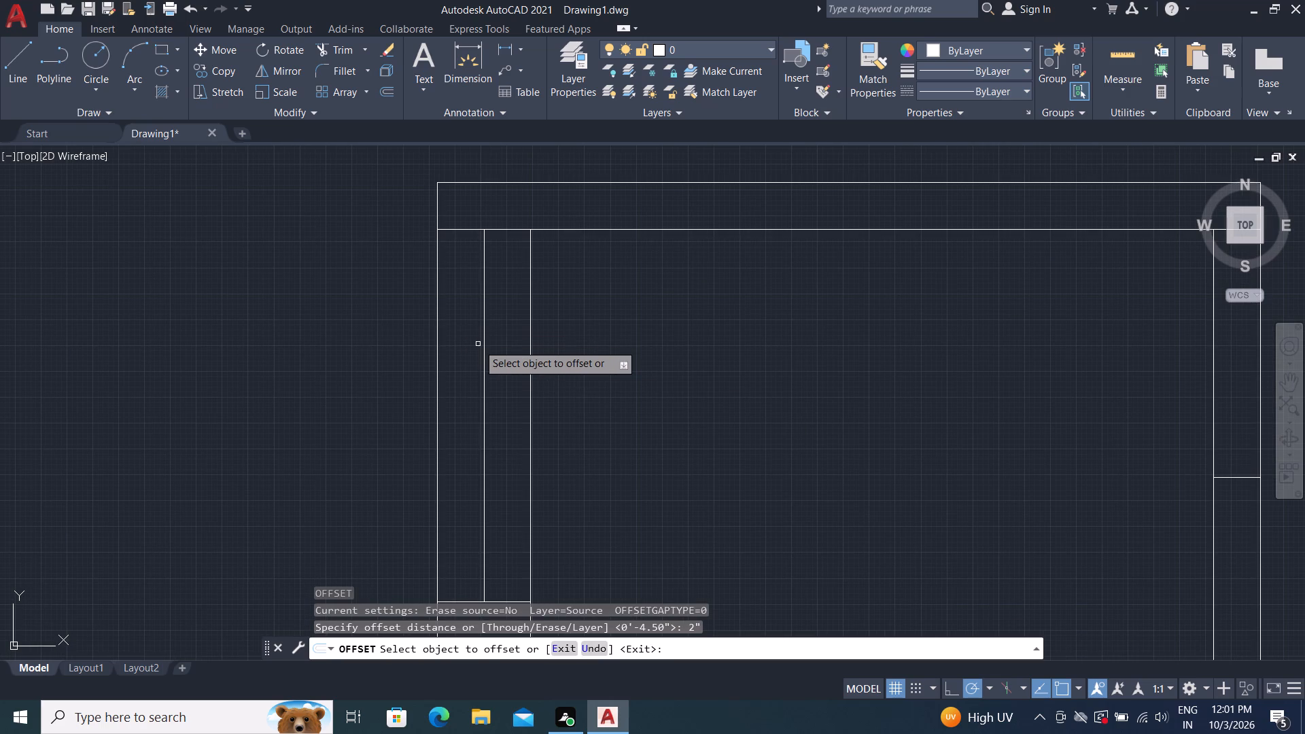
scroll(478, 344, down, 1)
click(484, 350)
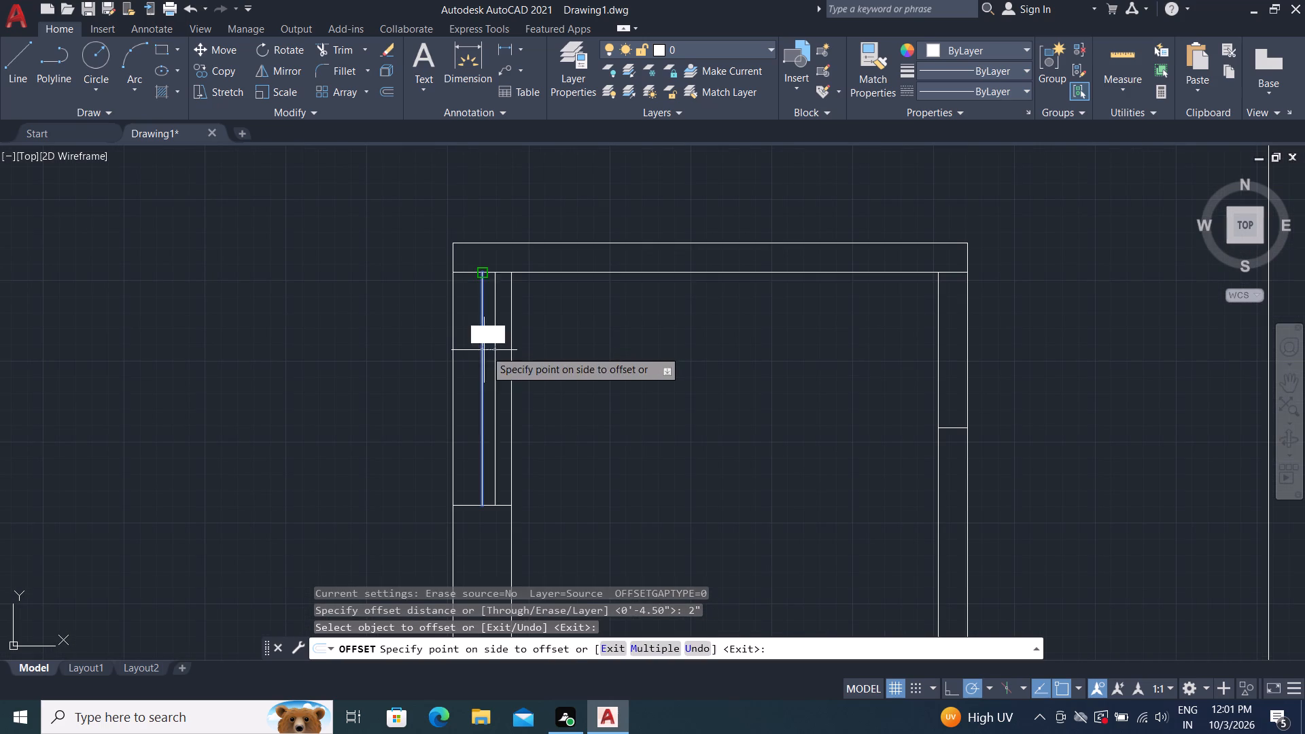
click(470, 344)
click(483, 357)
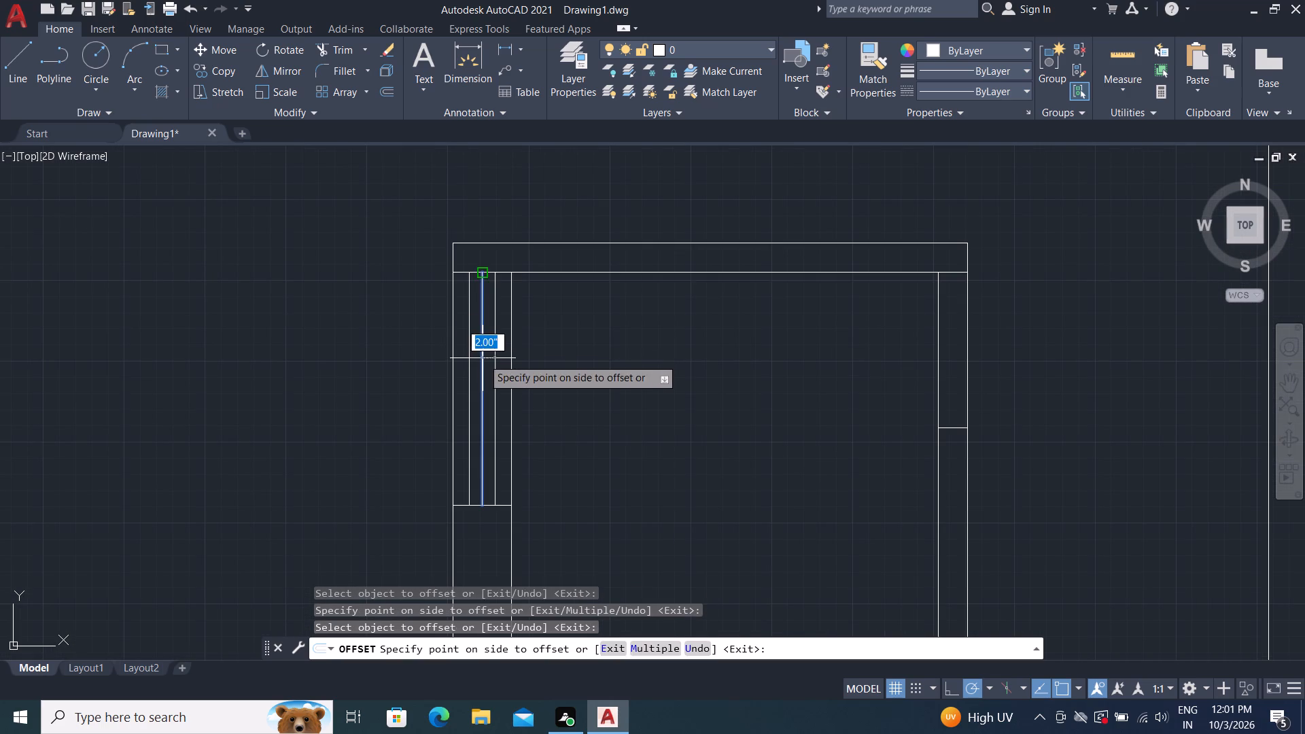
click(492, 364)
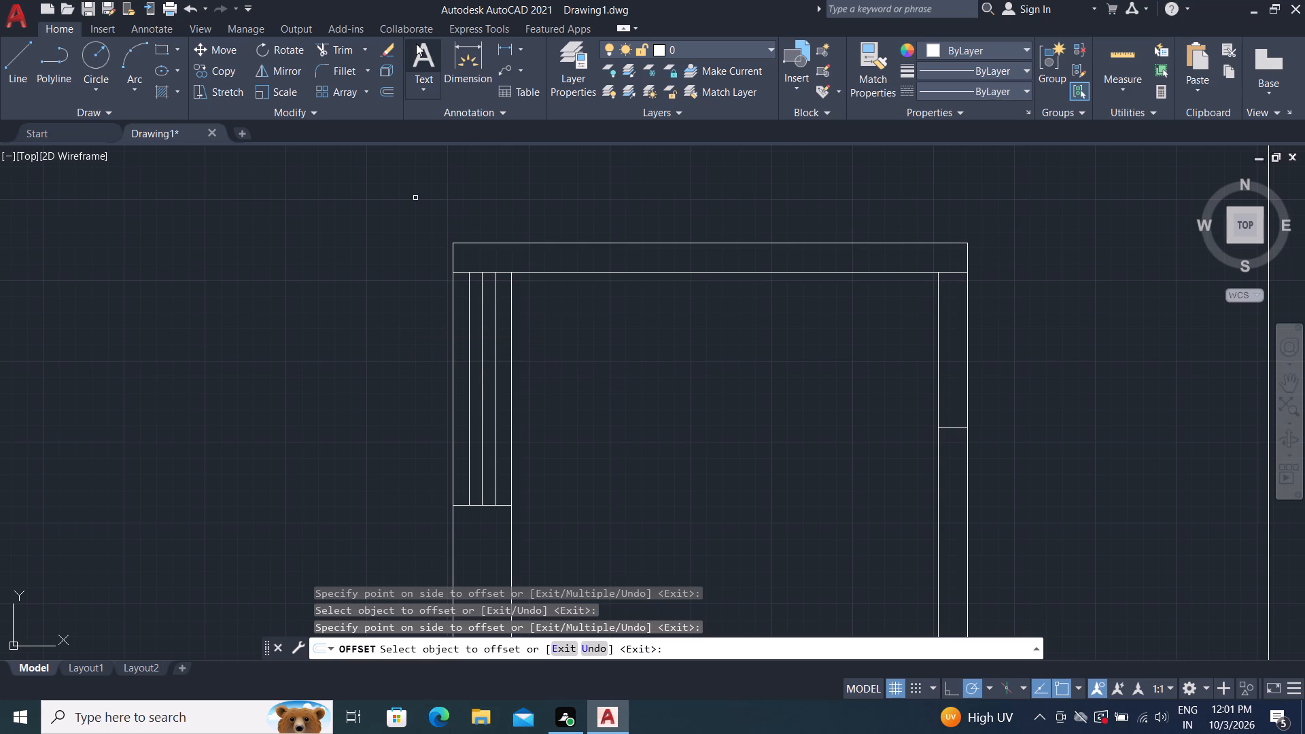
key(Escape)
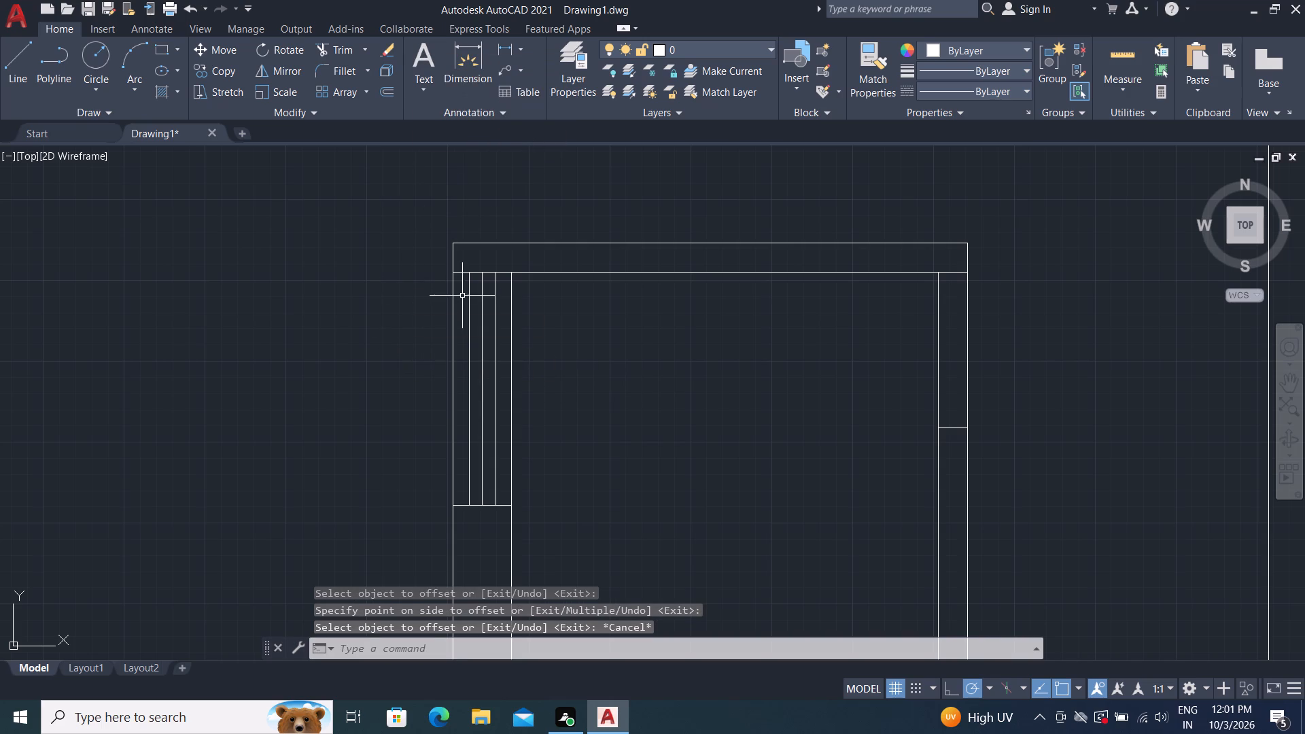
Delete the original middle line between the two new window lines in the small room's left wall.
click(483, 315)
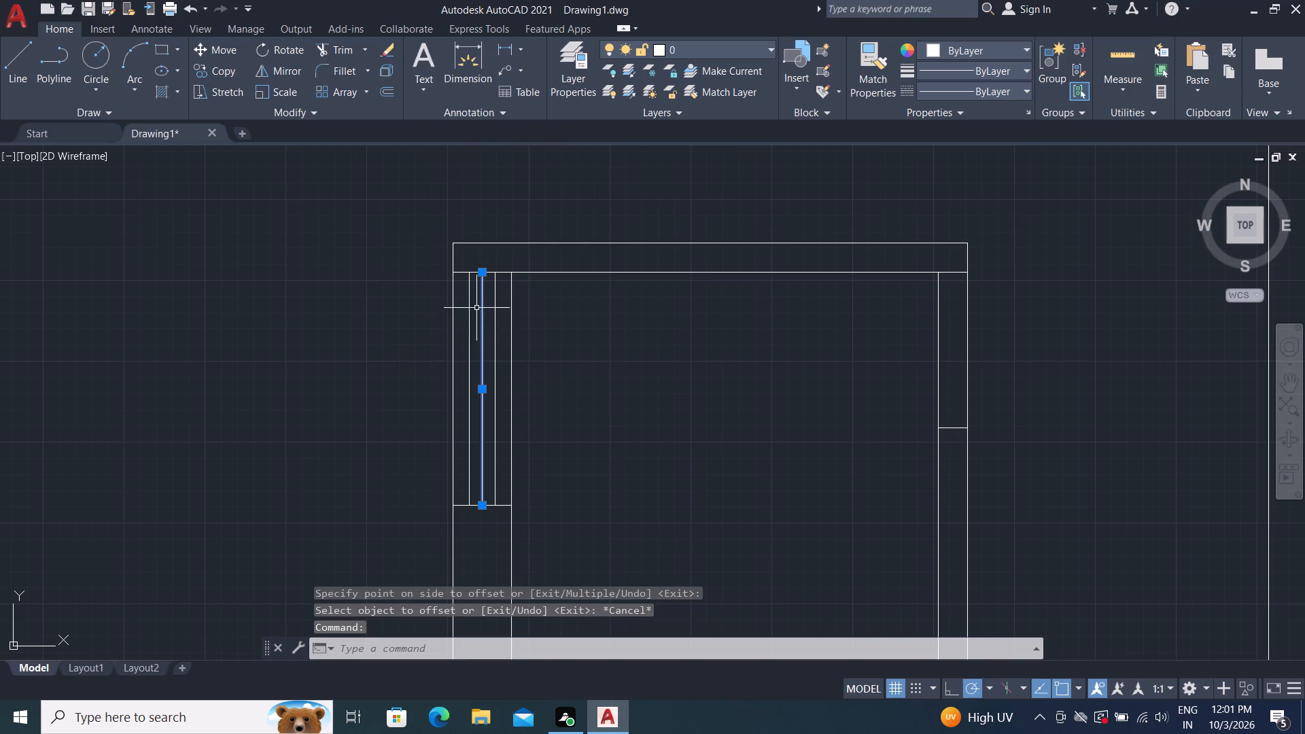
key(Delete)
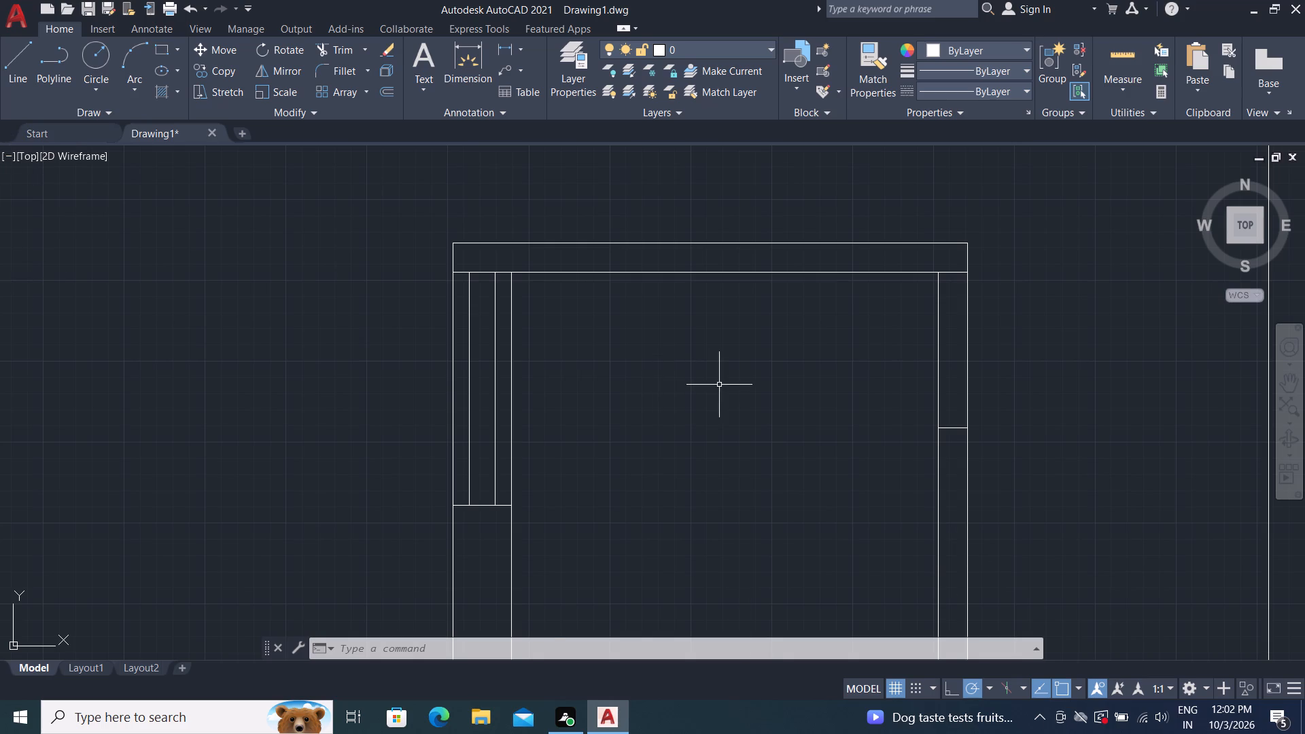
Trim the two short line stubs crossing the small room's bottom wall, at its lower-left corner and at the wall step.
scroll(723, 385, down, 1)
middle_drag(761, 574, 580, 453)
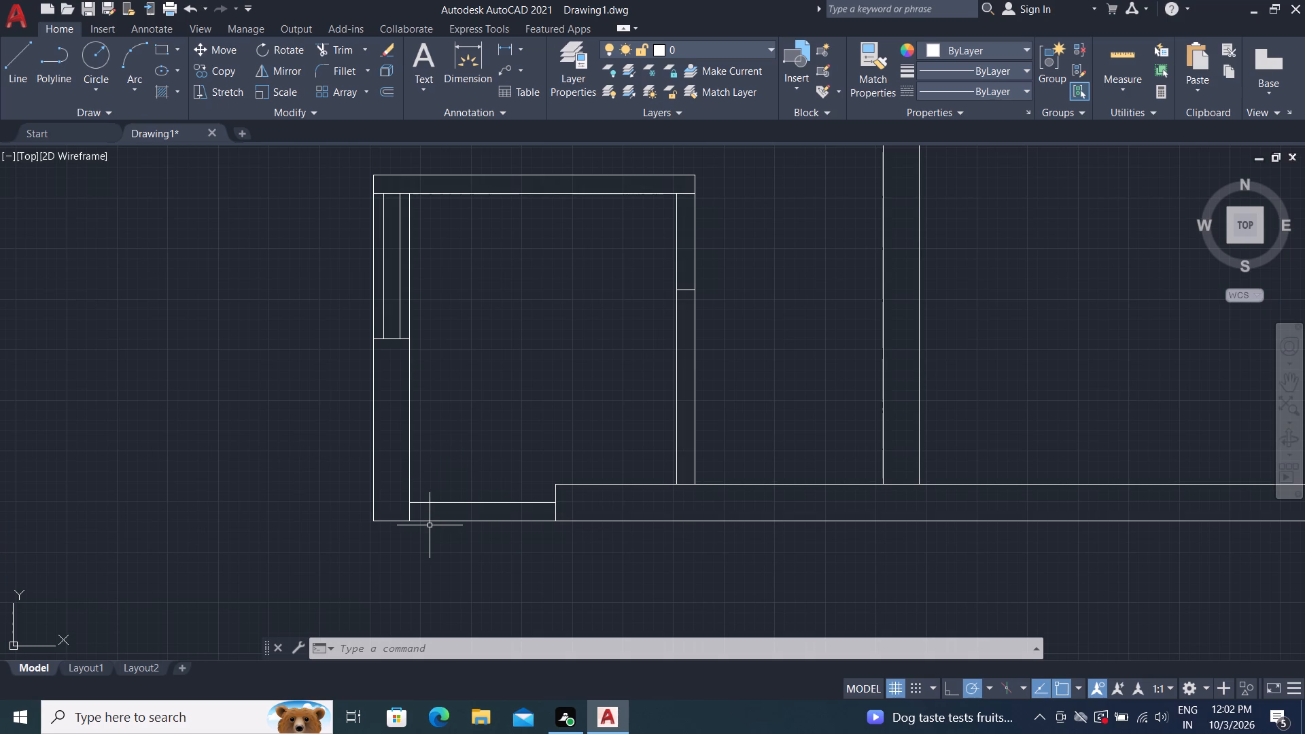
scroll(429, 525, up, 2)
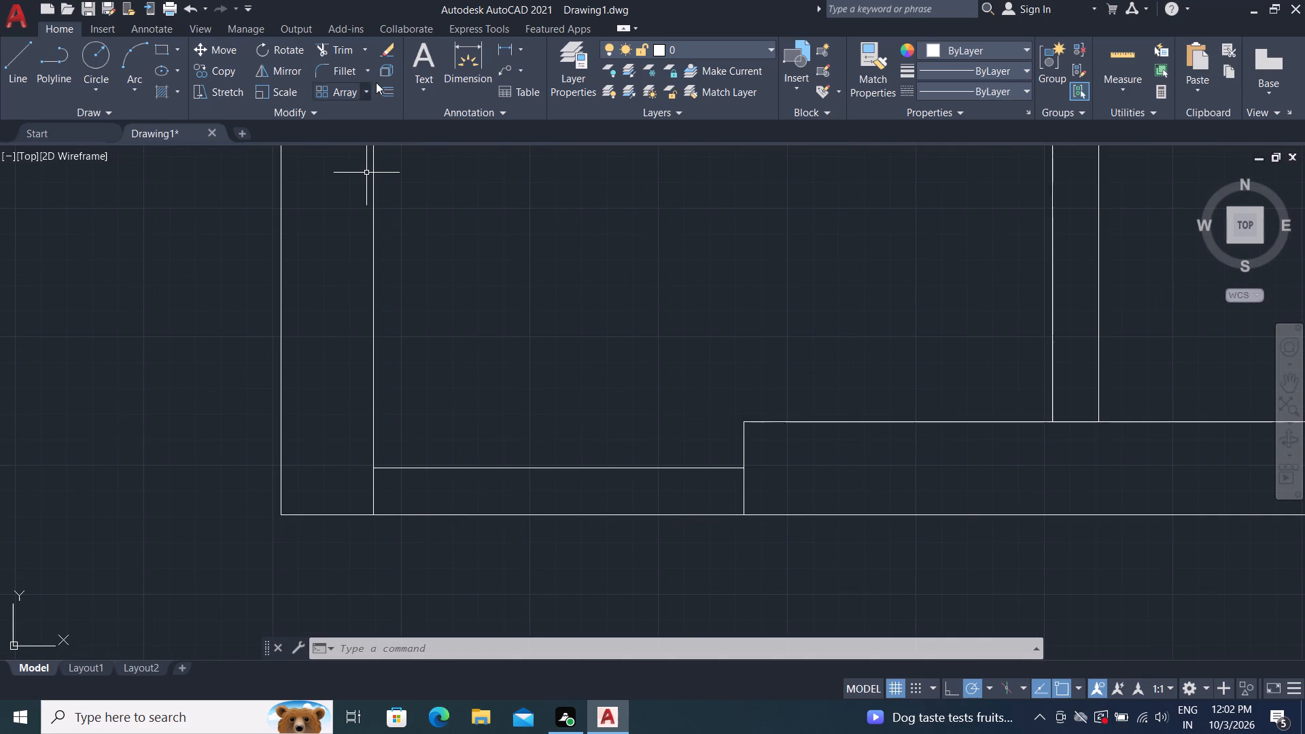
click(343, 46)
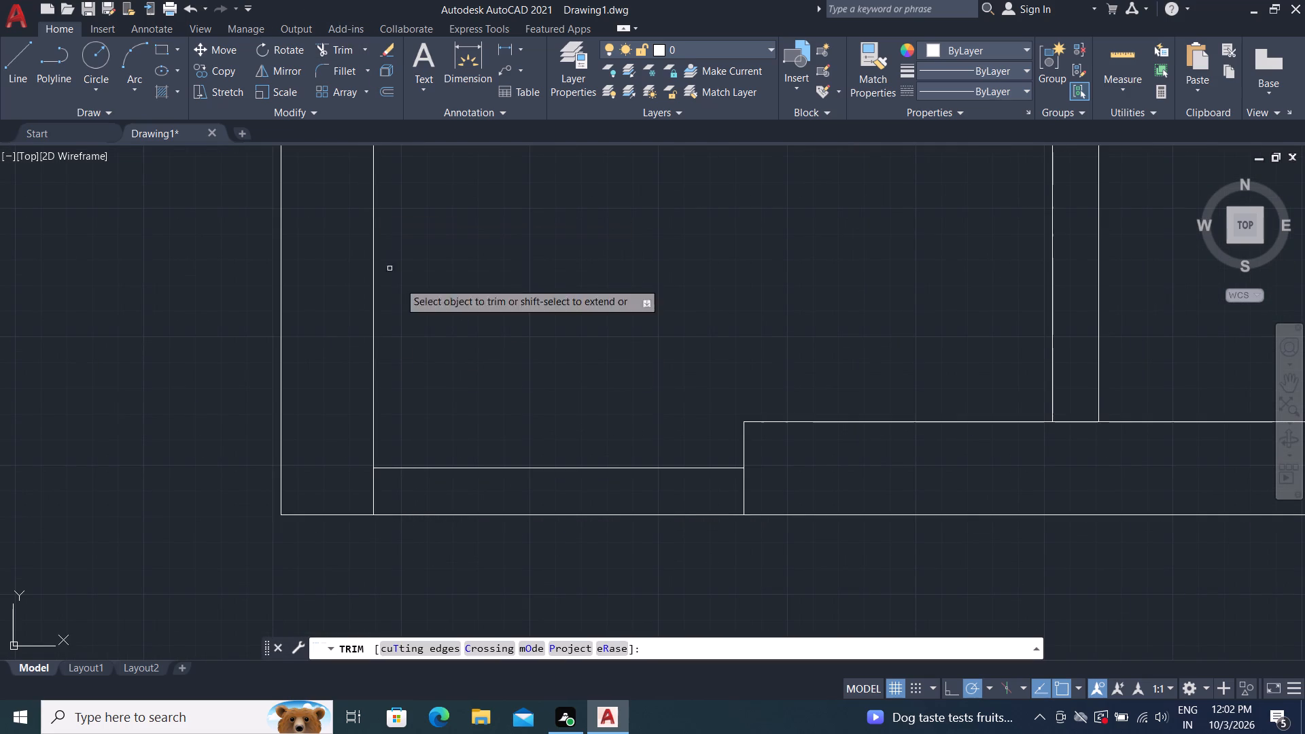
click(372, 495)
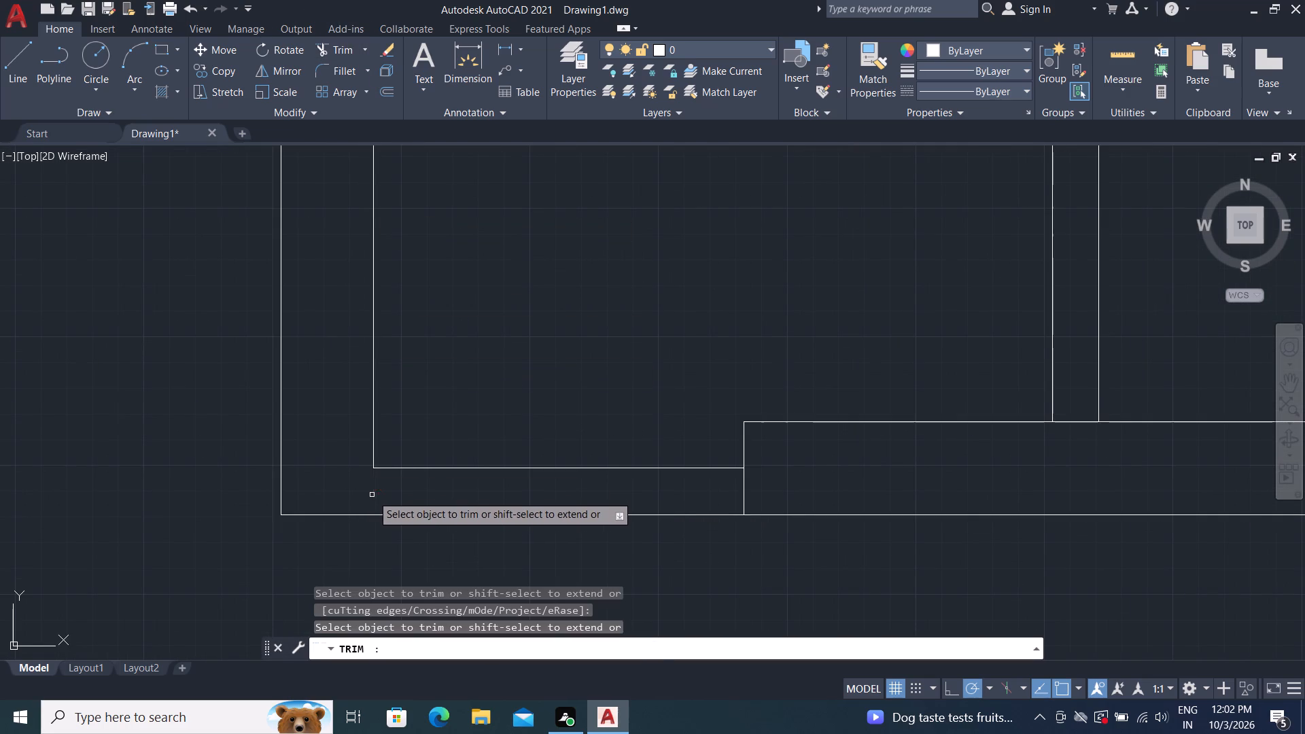
scroll(487, 414, down, 1)
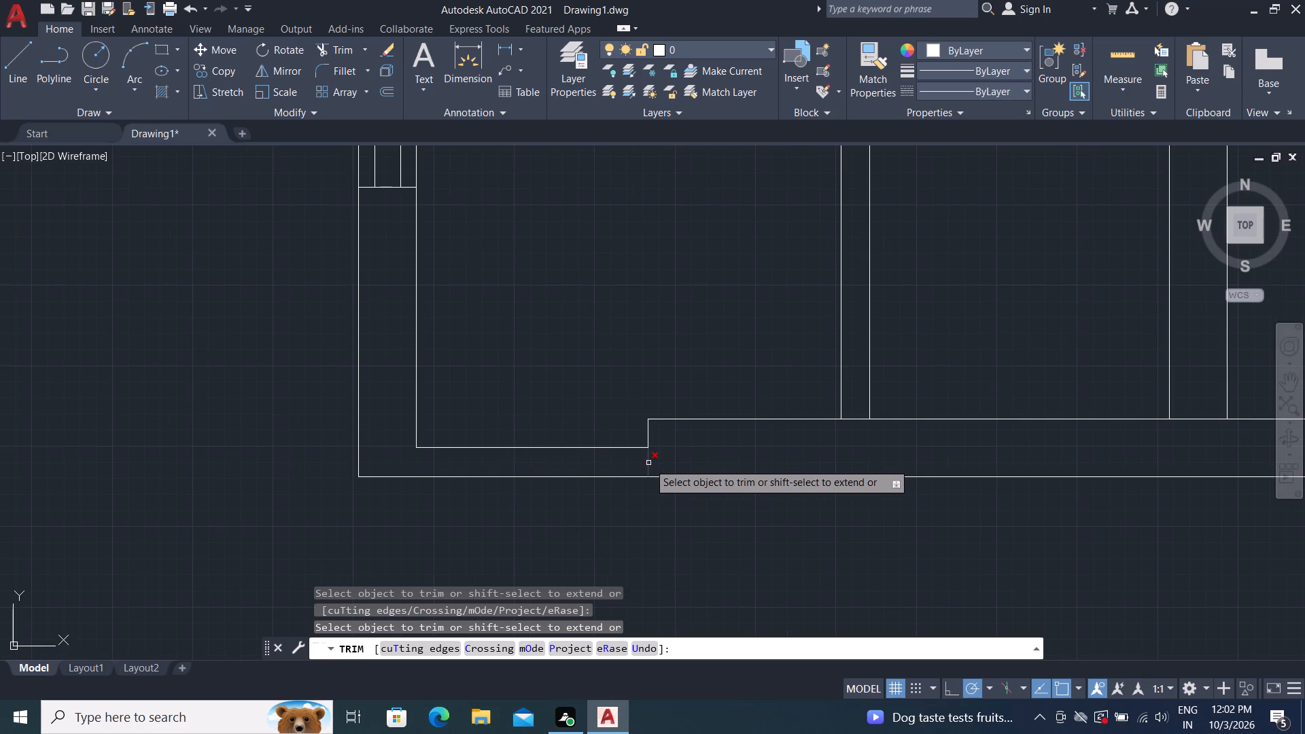
click(648, 463)
scroll(547, 324, down, 1)
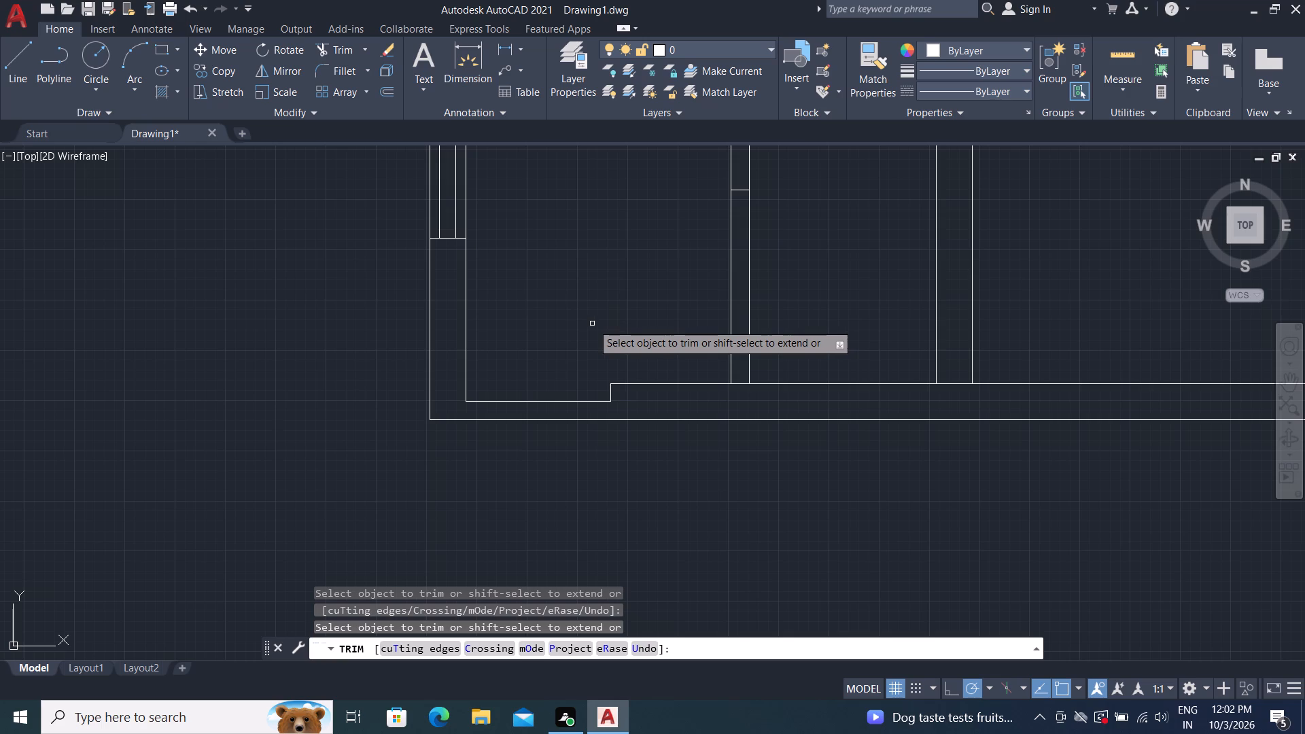
scroll(628, 261, down, 2)
middle_drag(692, 288, 691, 291)
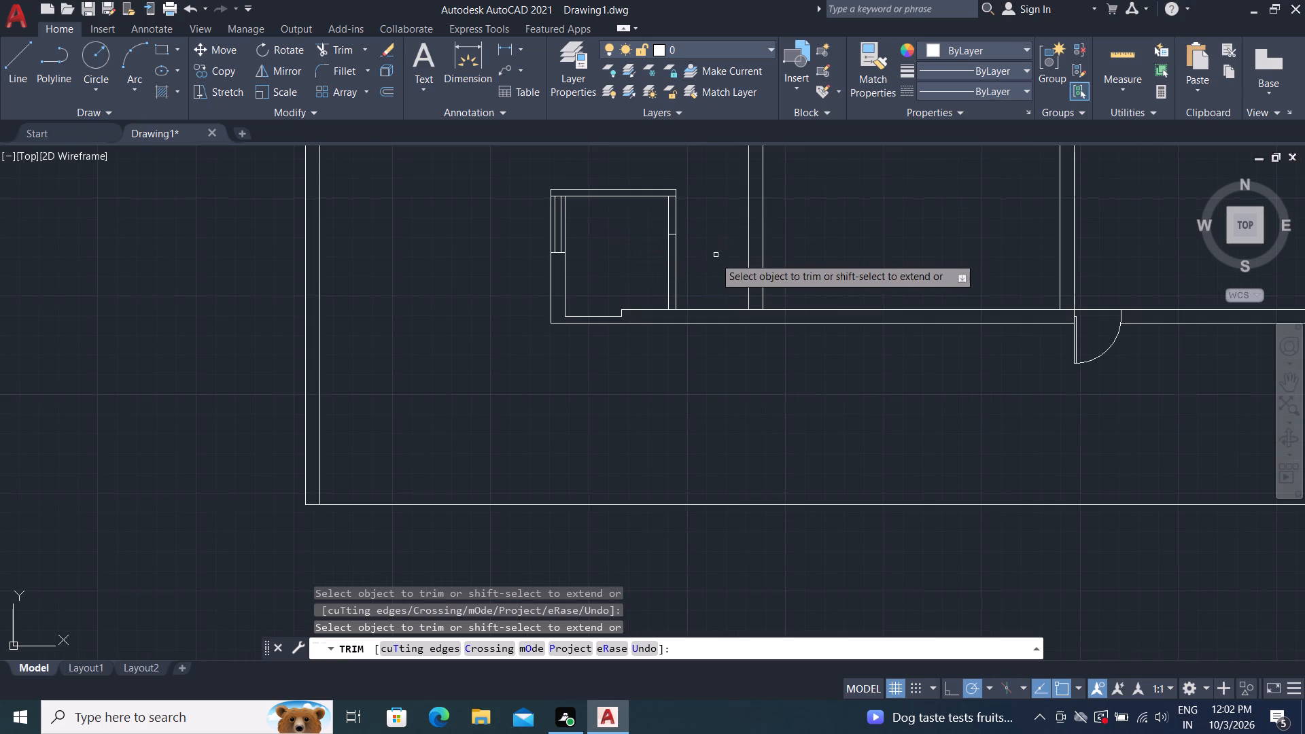
middle_drag(691, 291, 550, 427)
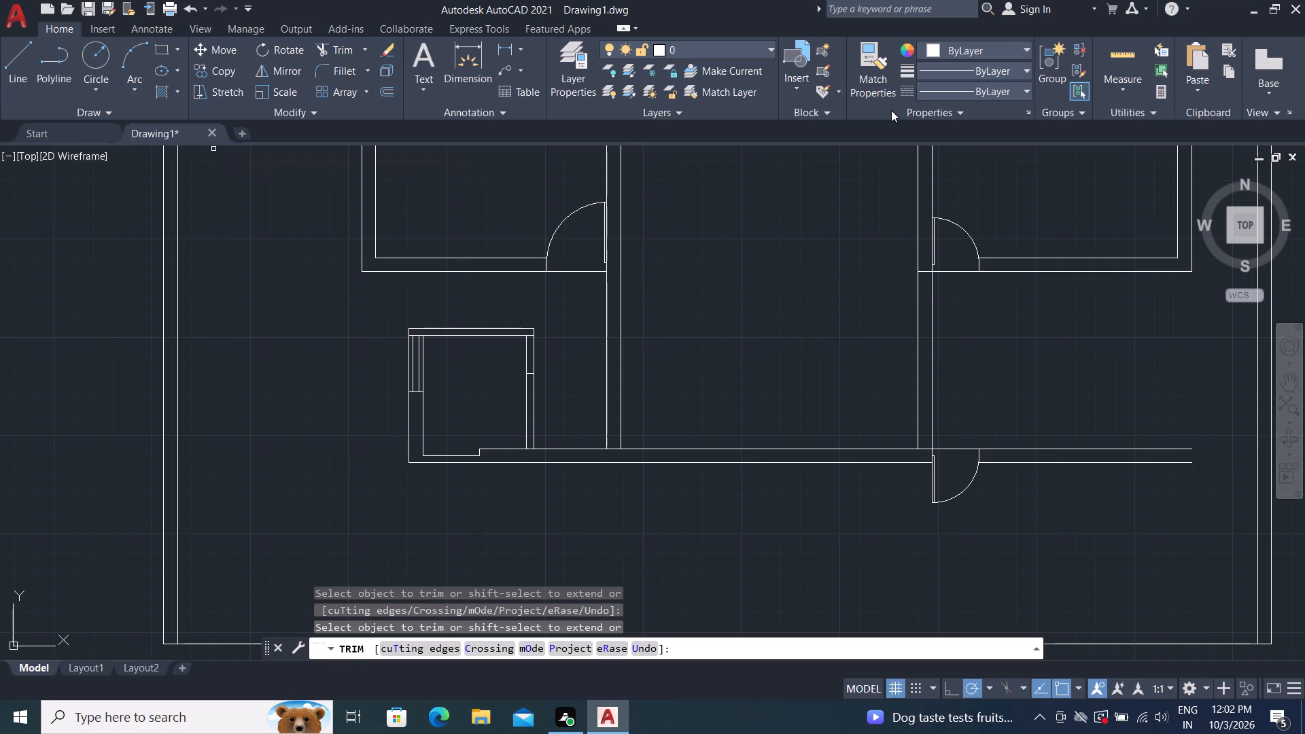
key(Escape)
Extend the outer bottom wall line of the left room with the door across the adjoining partition.
text(EX)
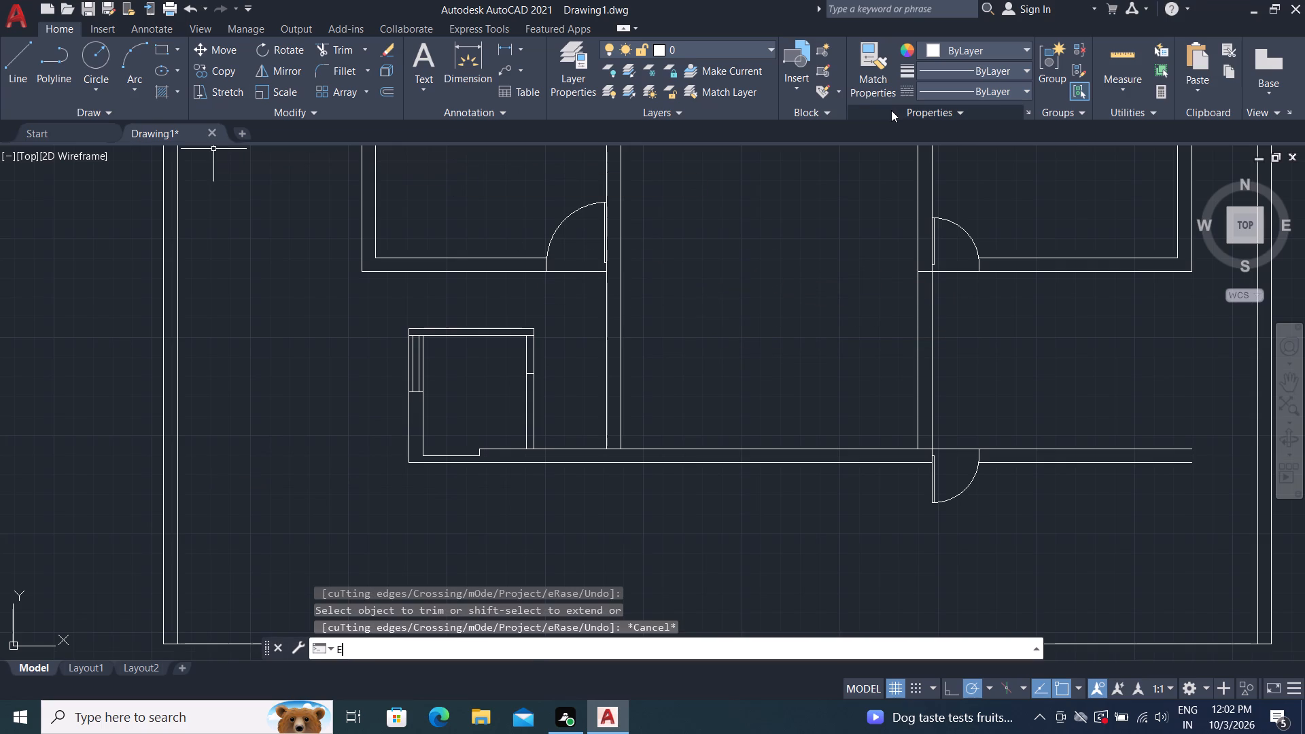
key(space)
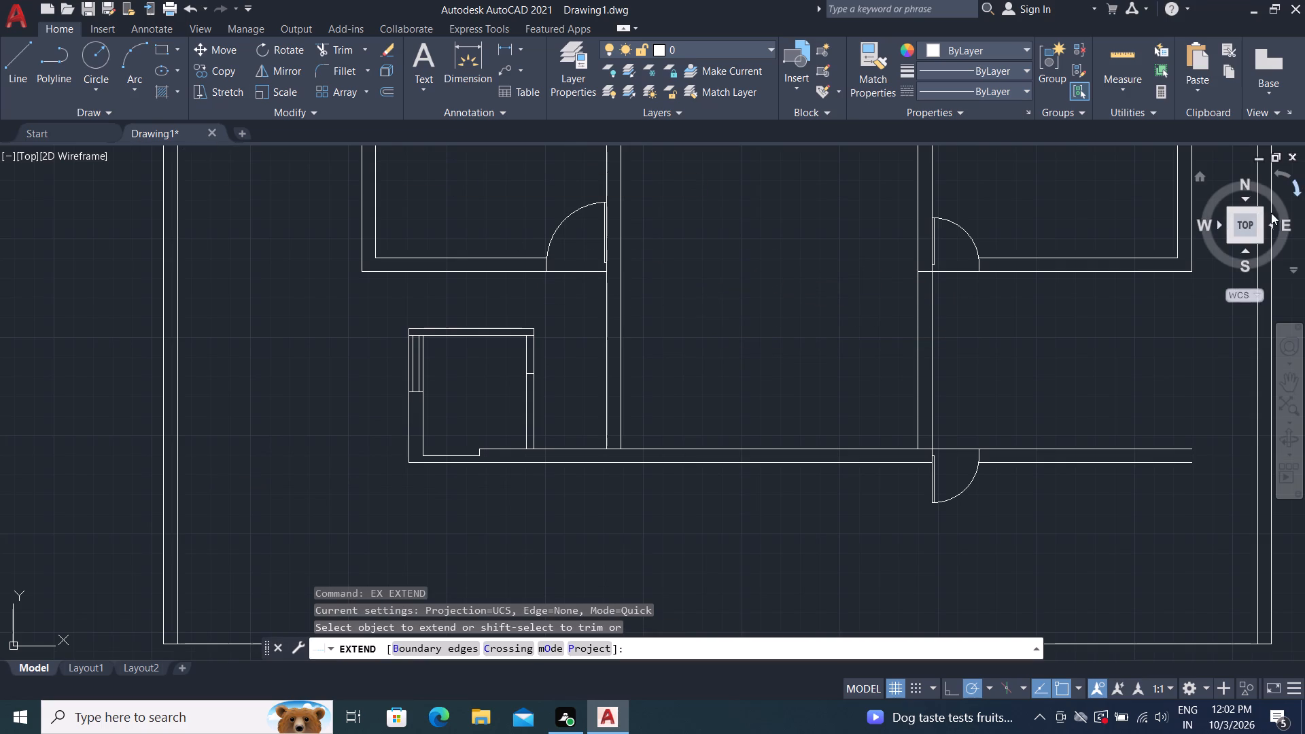
click(595, 274)
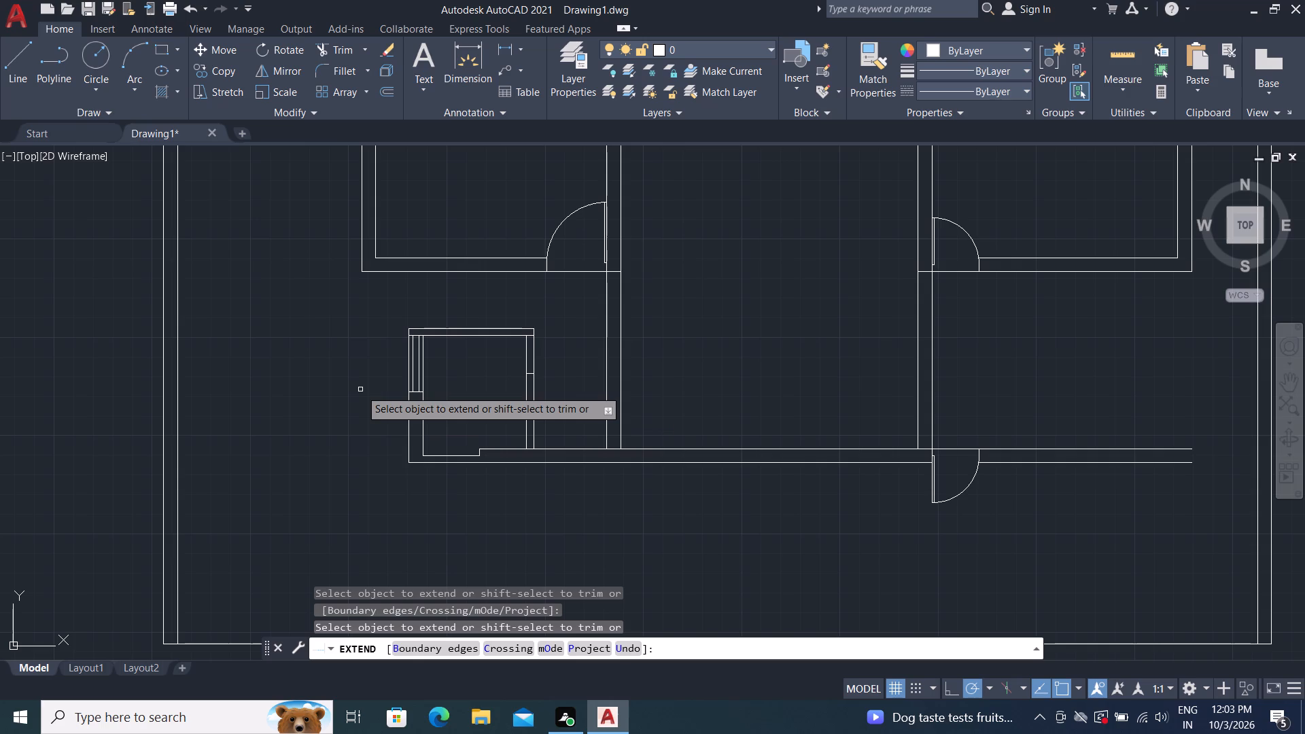
Extend the small room's left outer wall line and the right room's outer wall line down to the bottom boundary line.
click(409, 447)
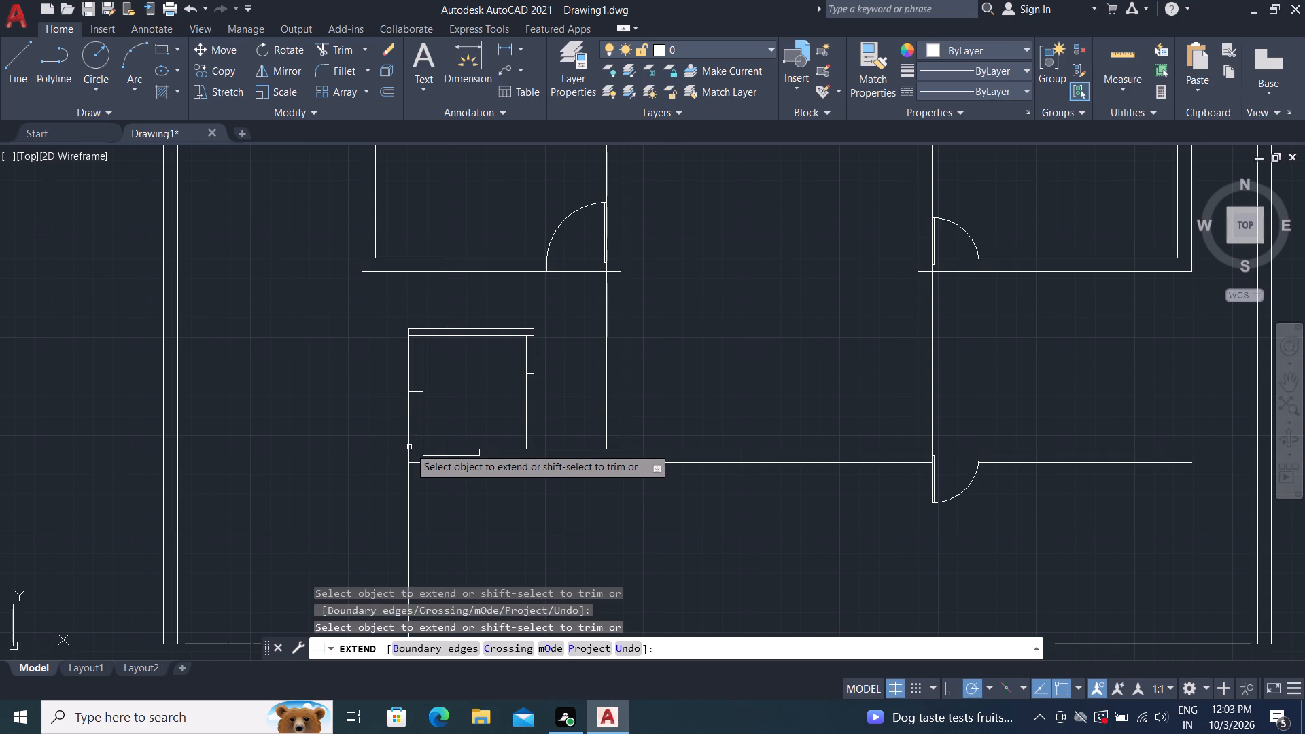
scroll(659, 557, down, 1)
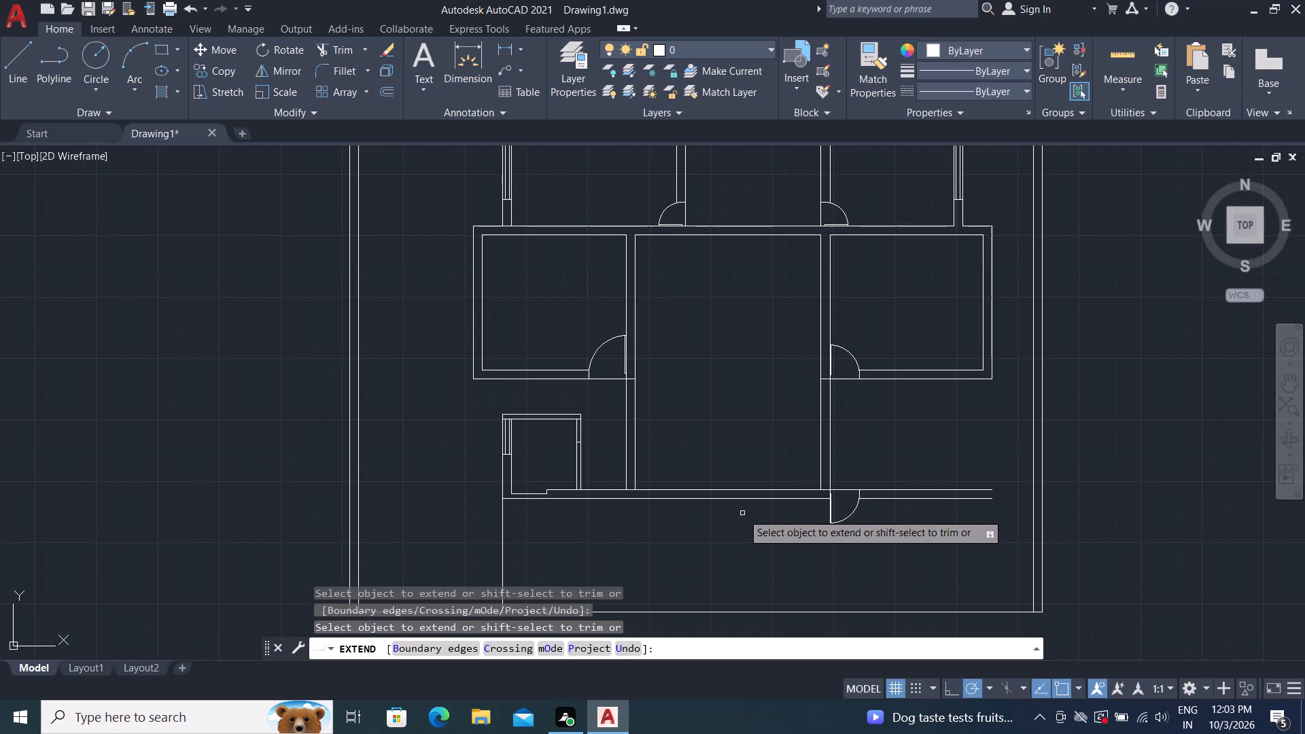
middle_drag(742, 513, 679, 472)
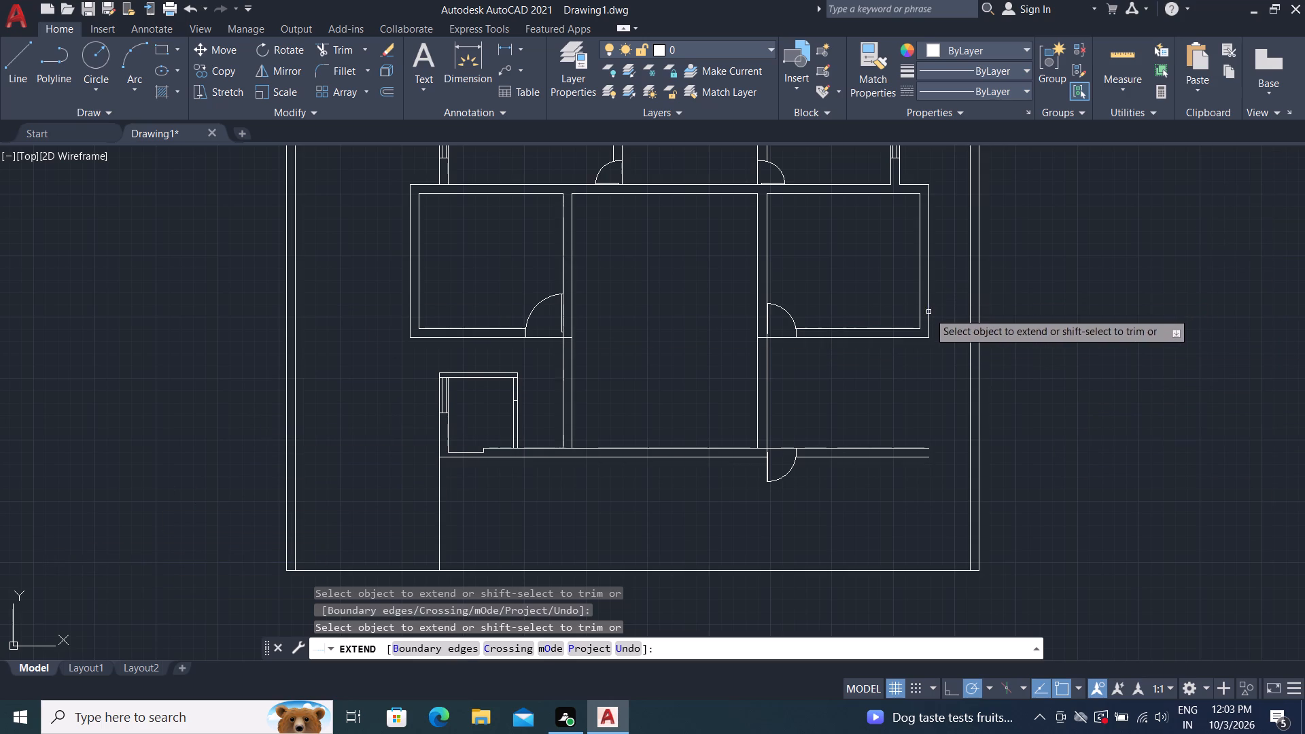
click(926, 315)
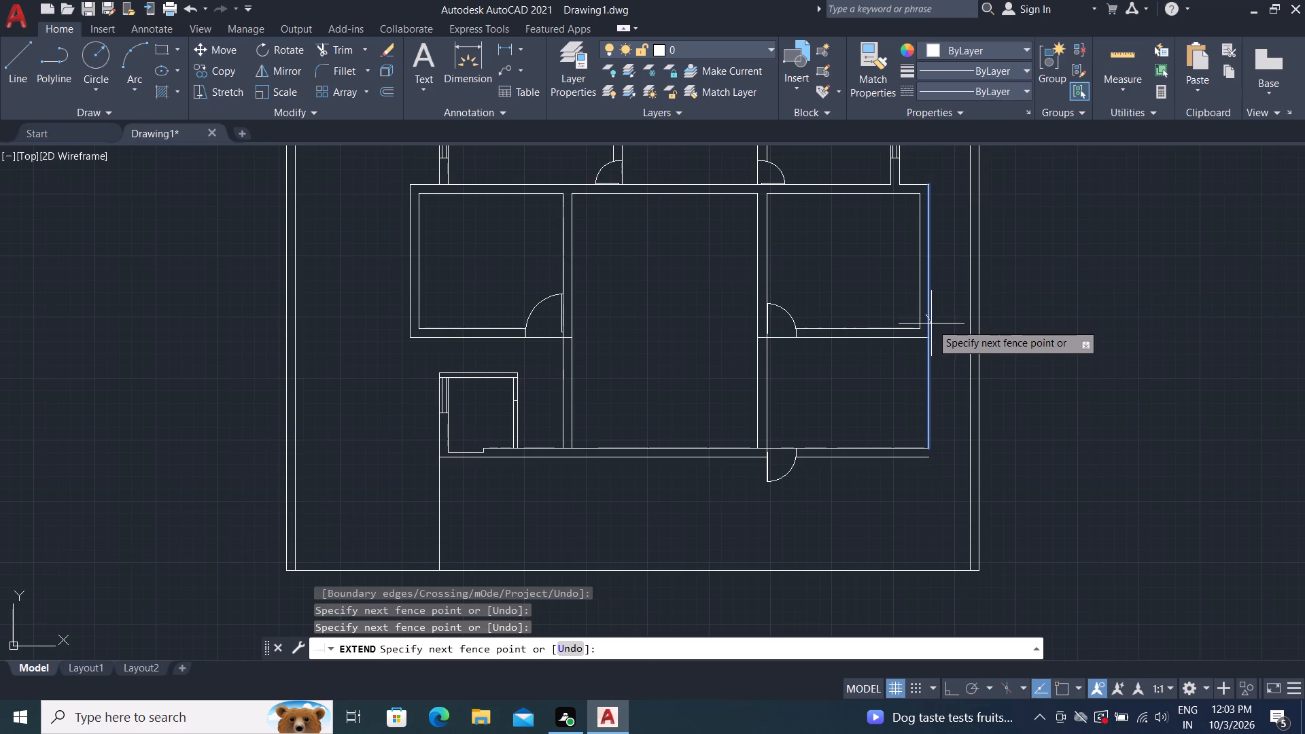
click(931, 324)
click(927, 323)
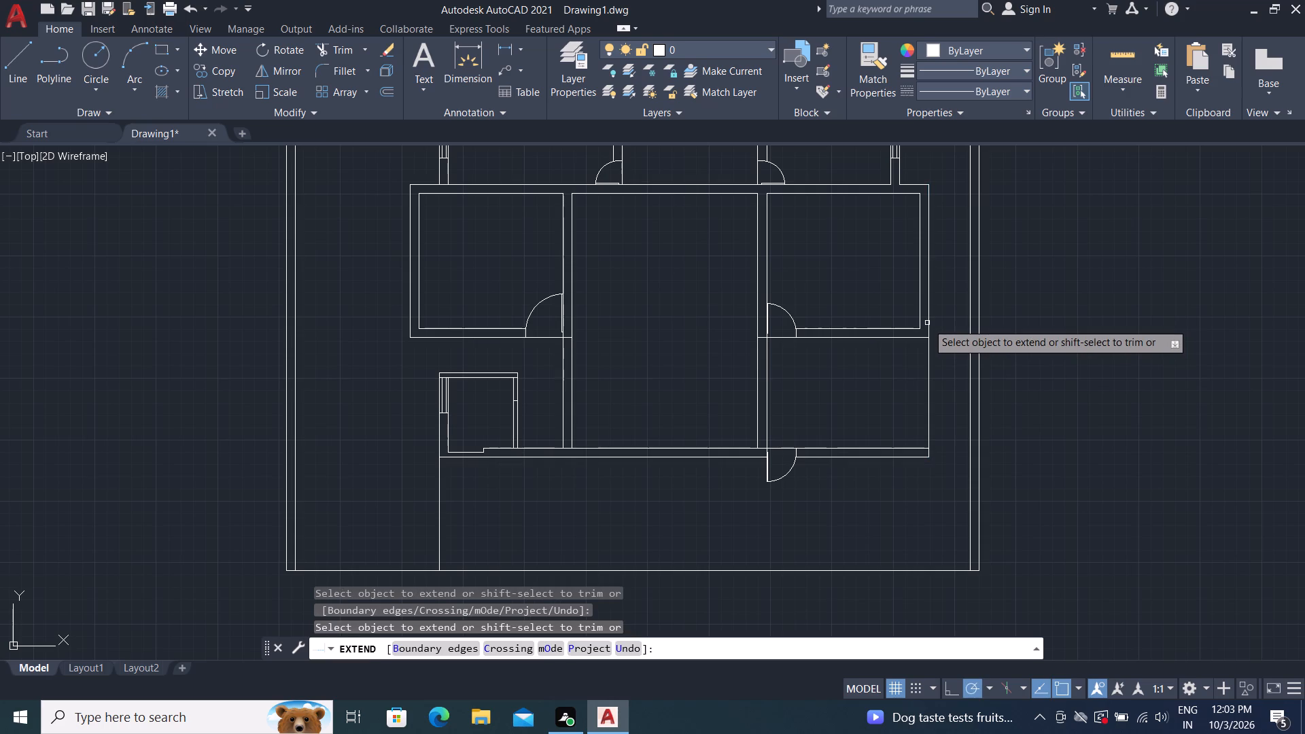
click(930, 324)
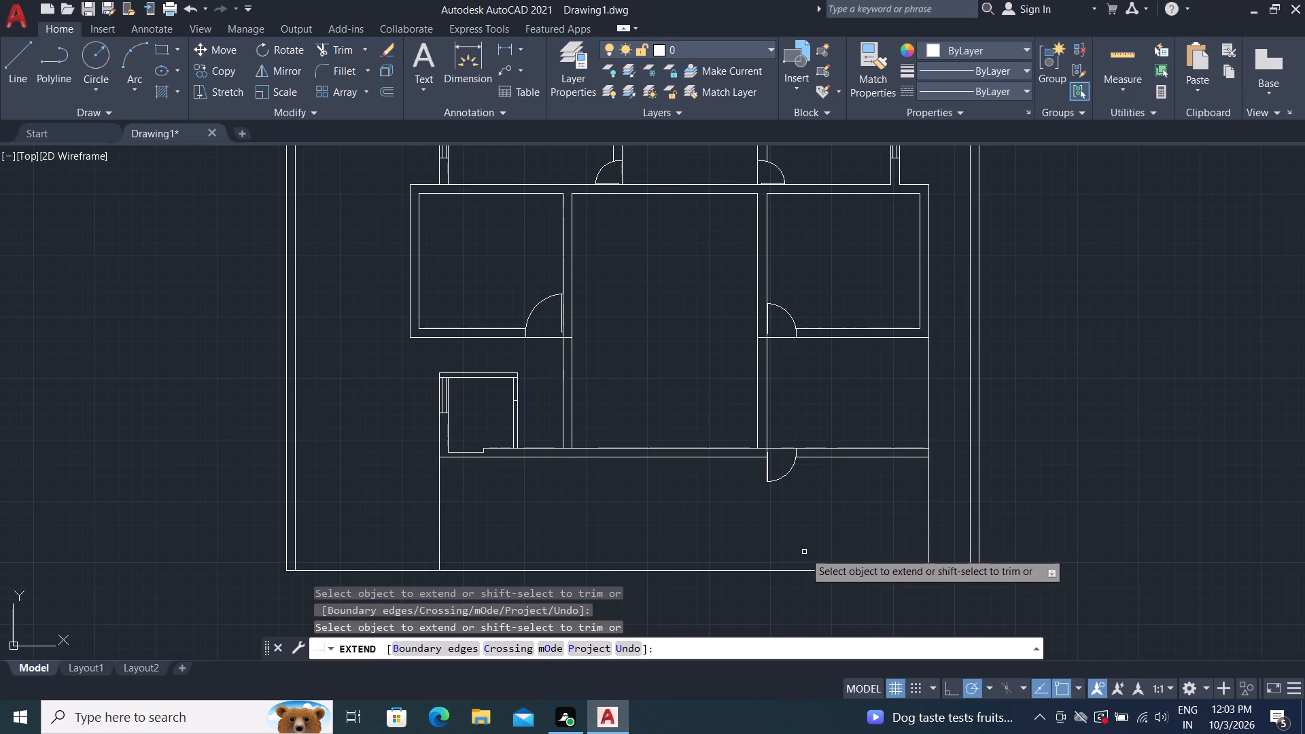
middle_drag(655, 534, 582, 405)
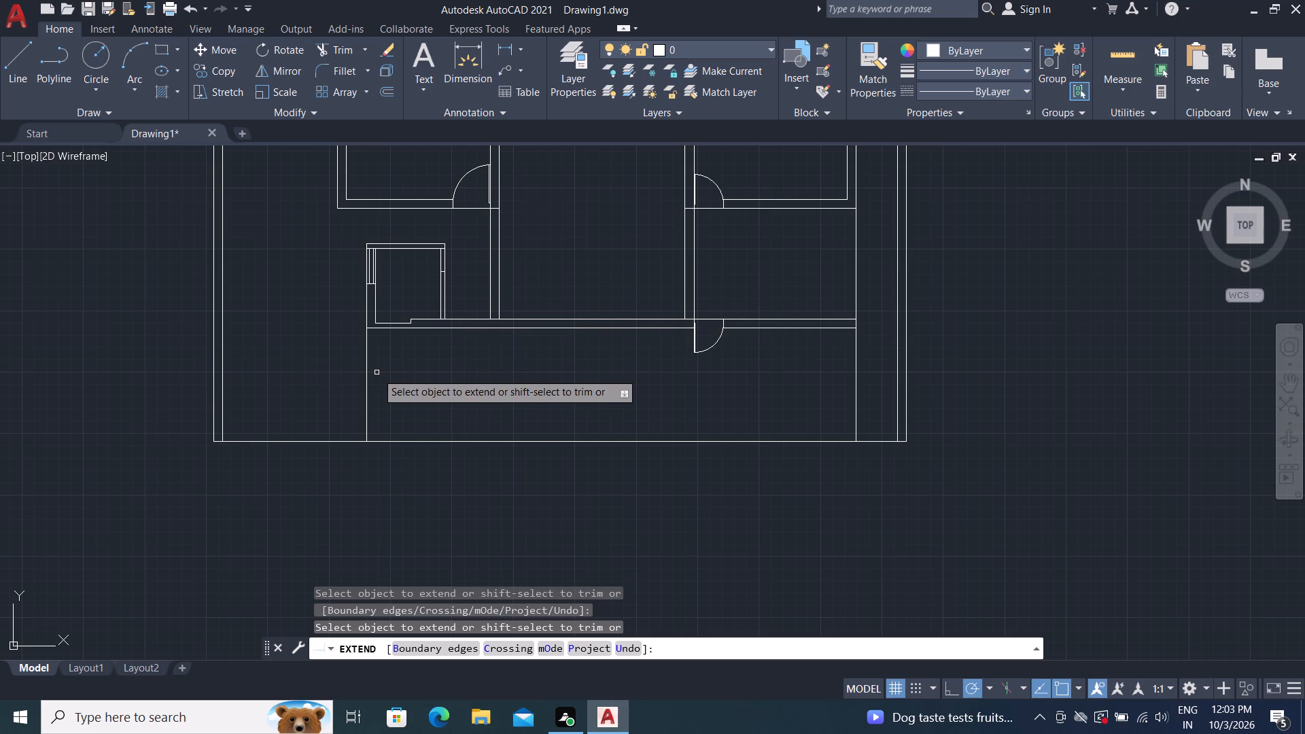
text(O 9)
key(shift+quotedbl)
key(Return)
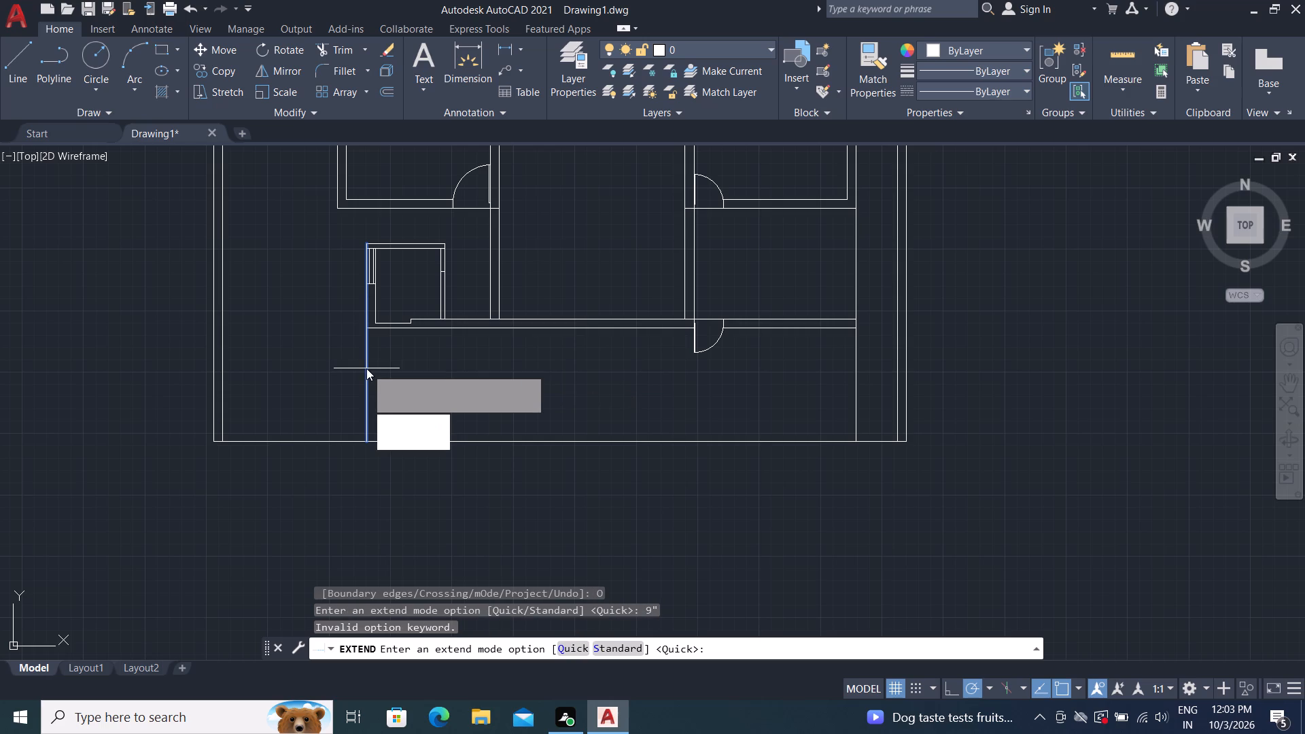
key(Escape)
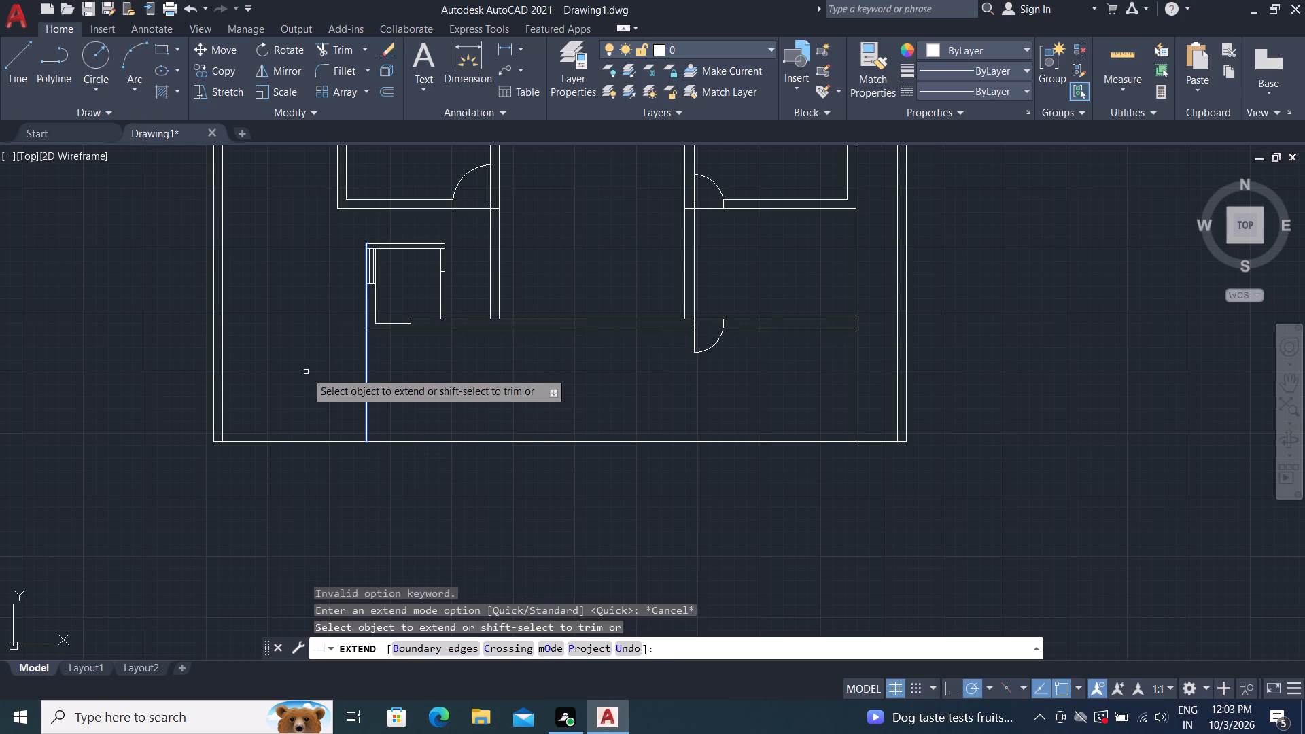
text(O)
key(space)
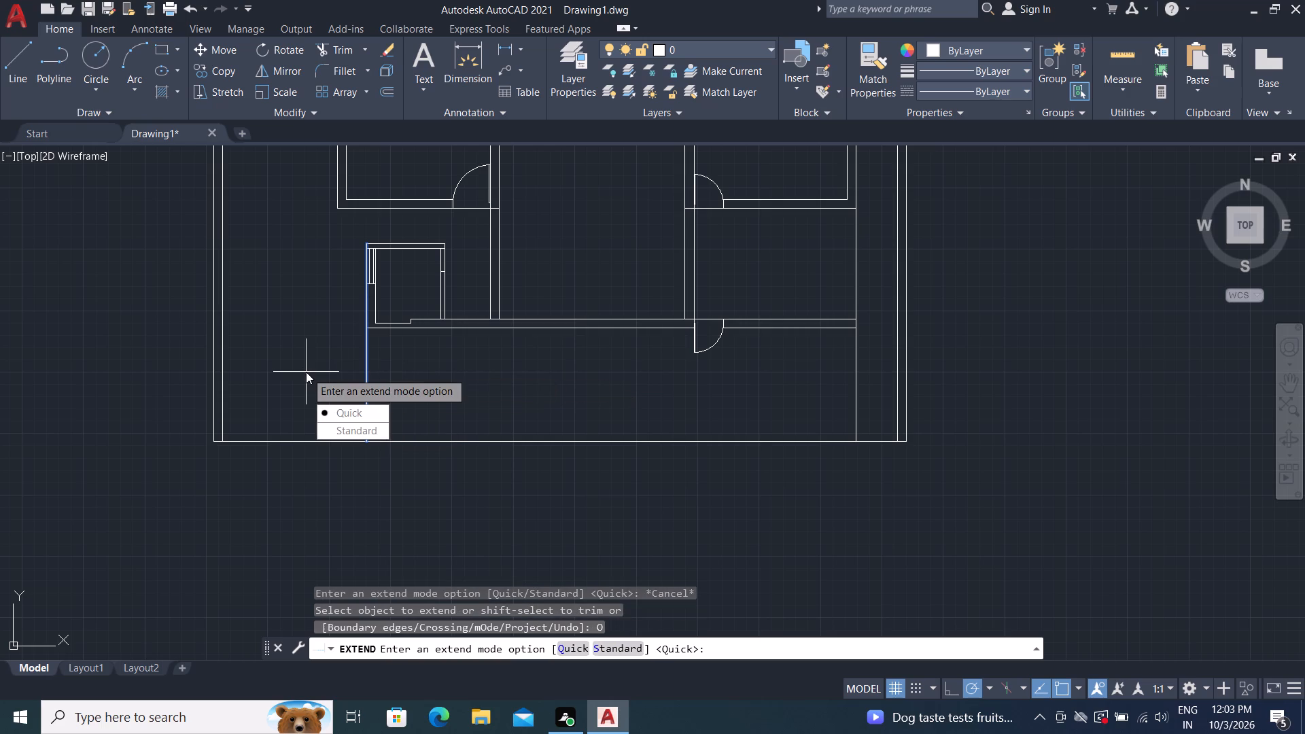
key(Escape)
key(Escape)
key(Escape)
Offset the extended left wall line 9" inward to give the lower area's left wall its thickness.
text(O 9)
key(shift+quotedbl)
key(Return)
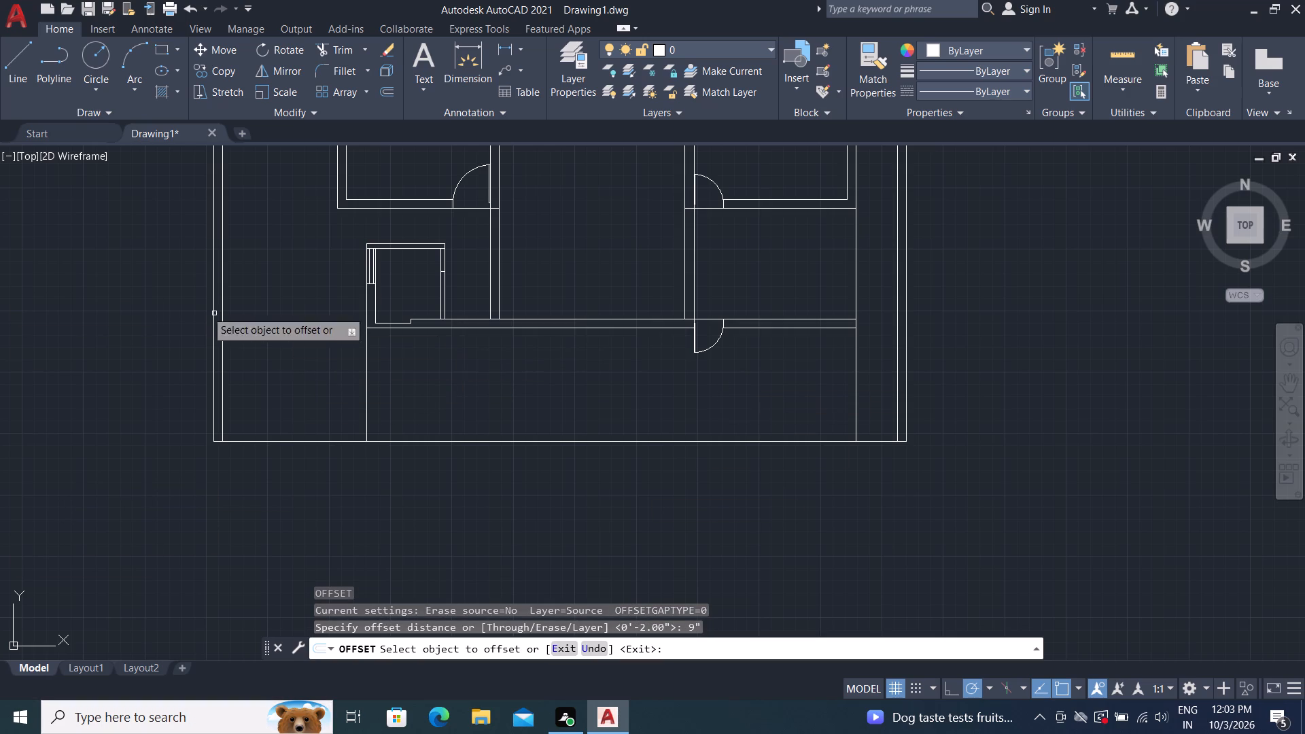
click(366, 367)
click(568, 400)
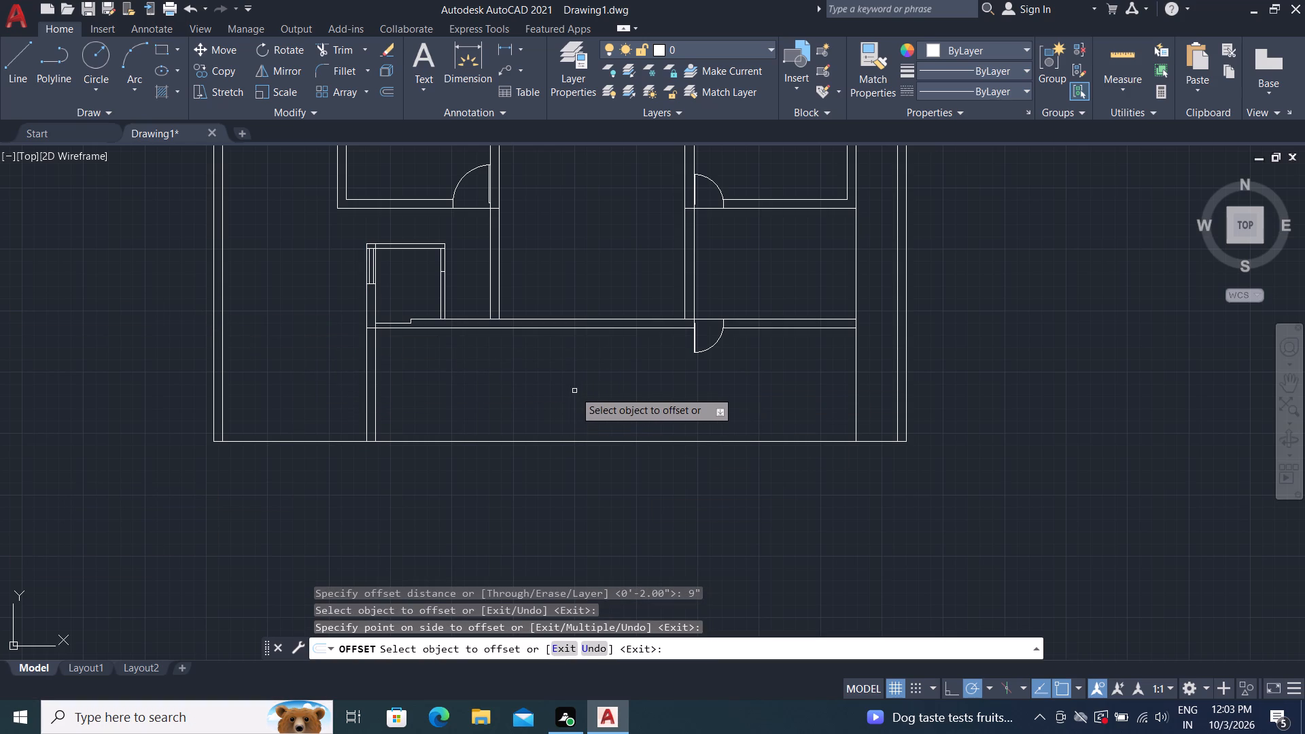
key(Escape)
Offset the inner line of the lower area's left wall 14' inward to mark a new partition.
text(O)
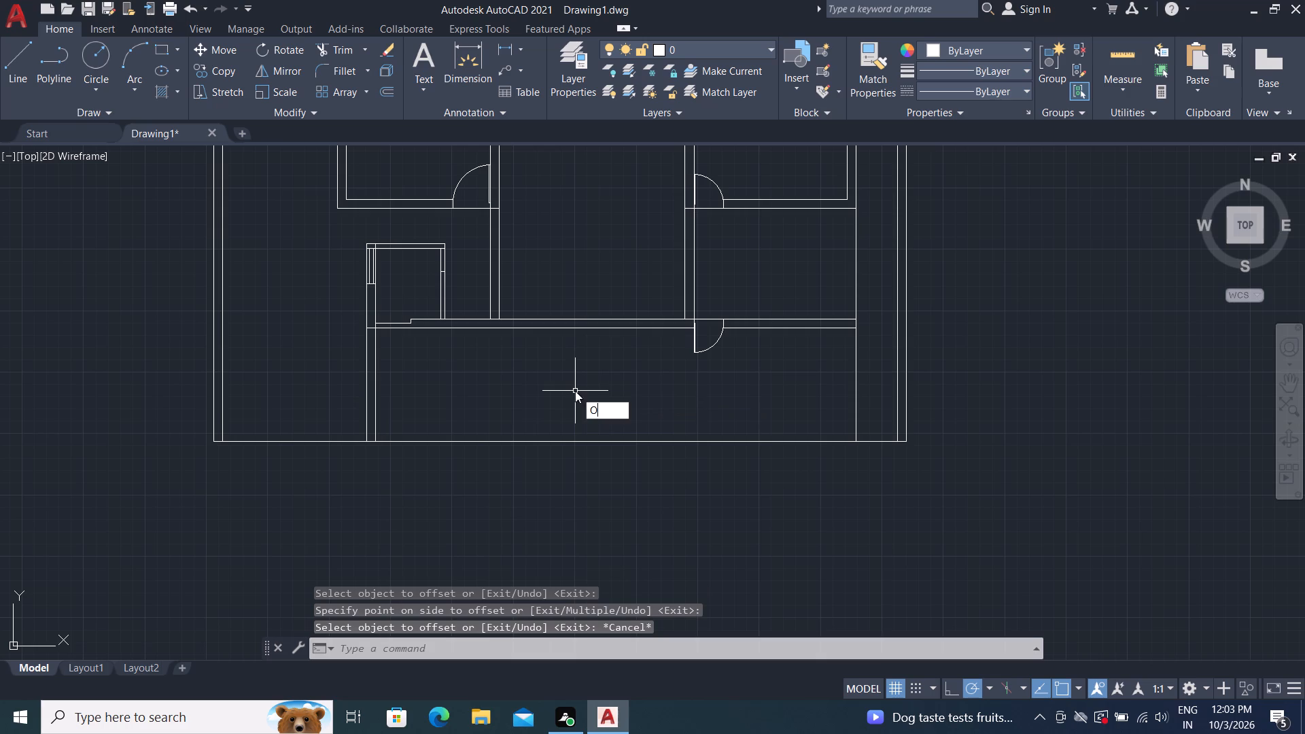
key(space)
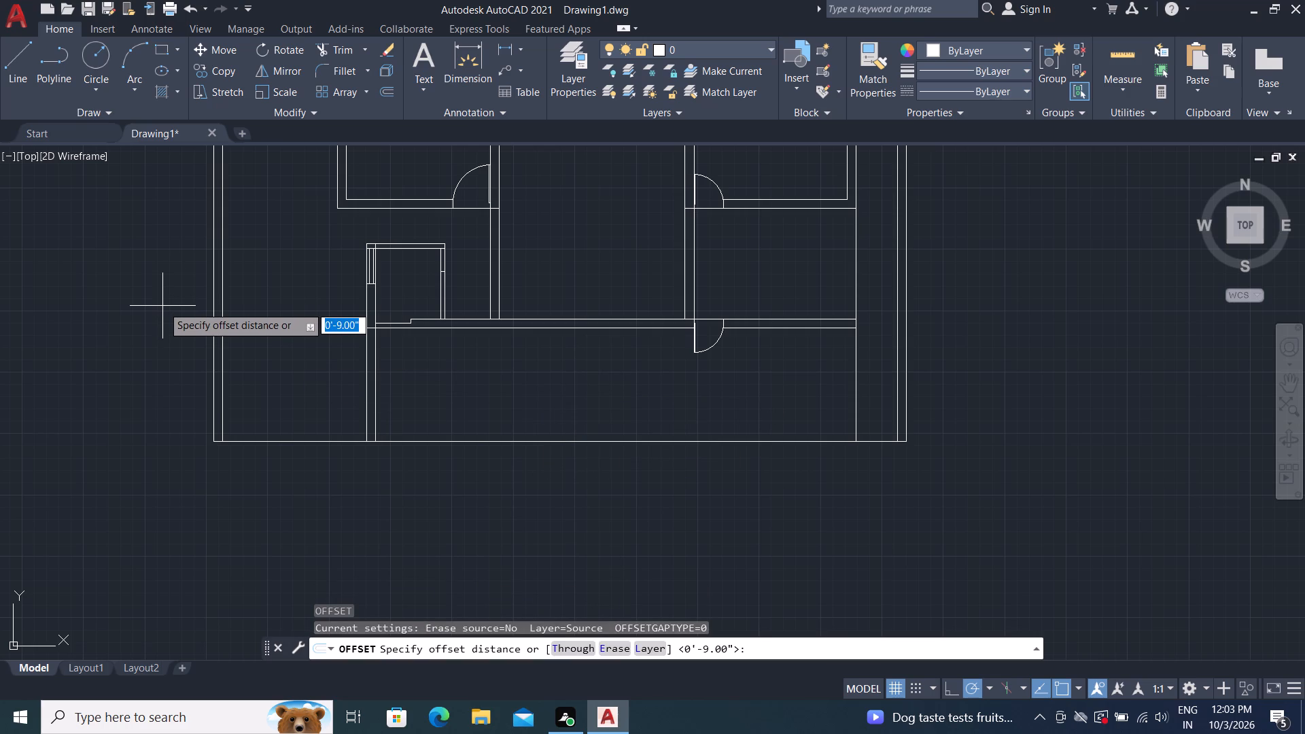
text(14')
key(space)
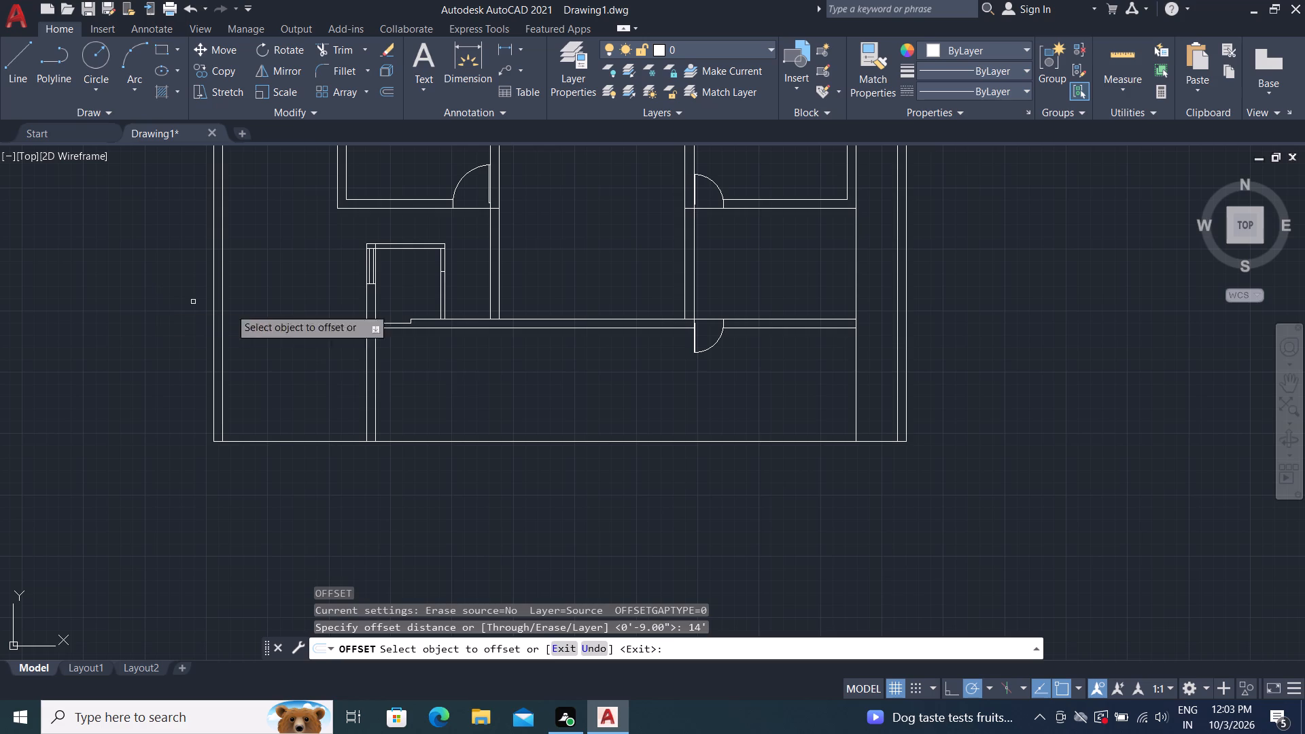
click(373, 383)
click(499, 385)
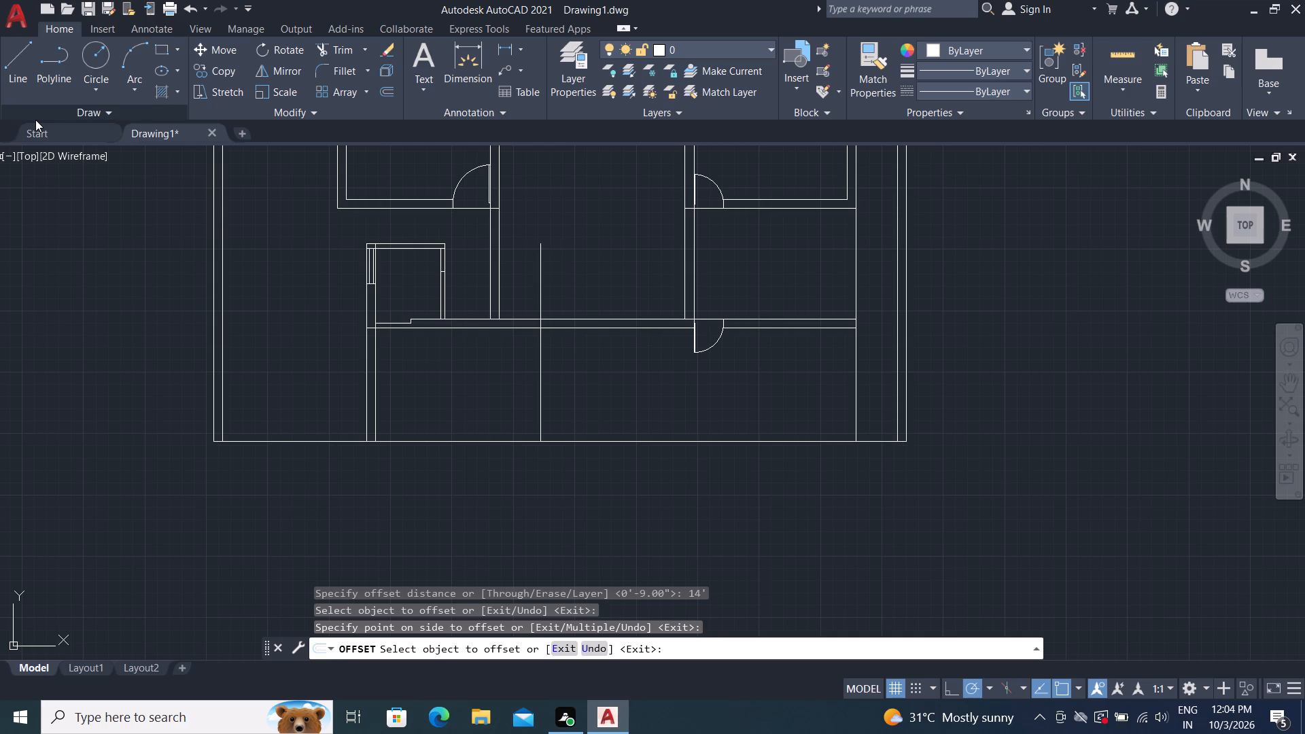
key(Escape)
Trim the part of the new partition line that projects above the lower area's top wall.
text(TR)
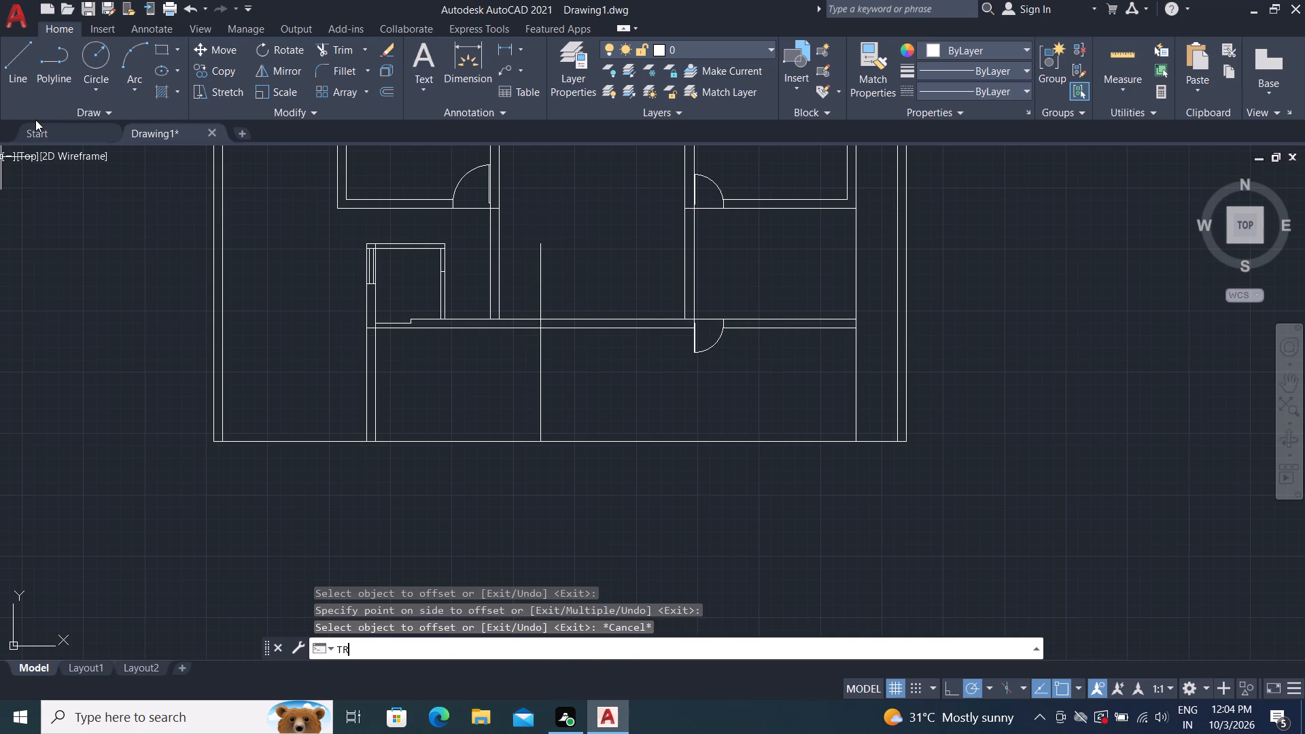
key(space)
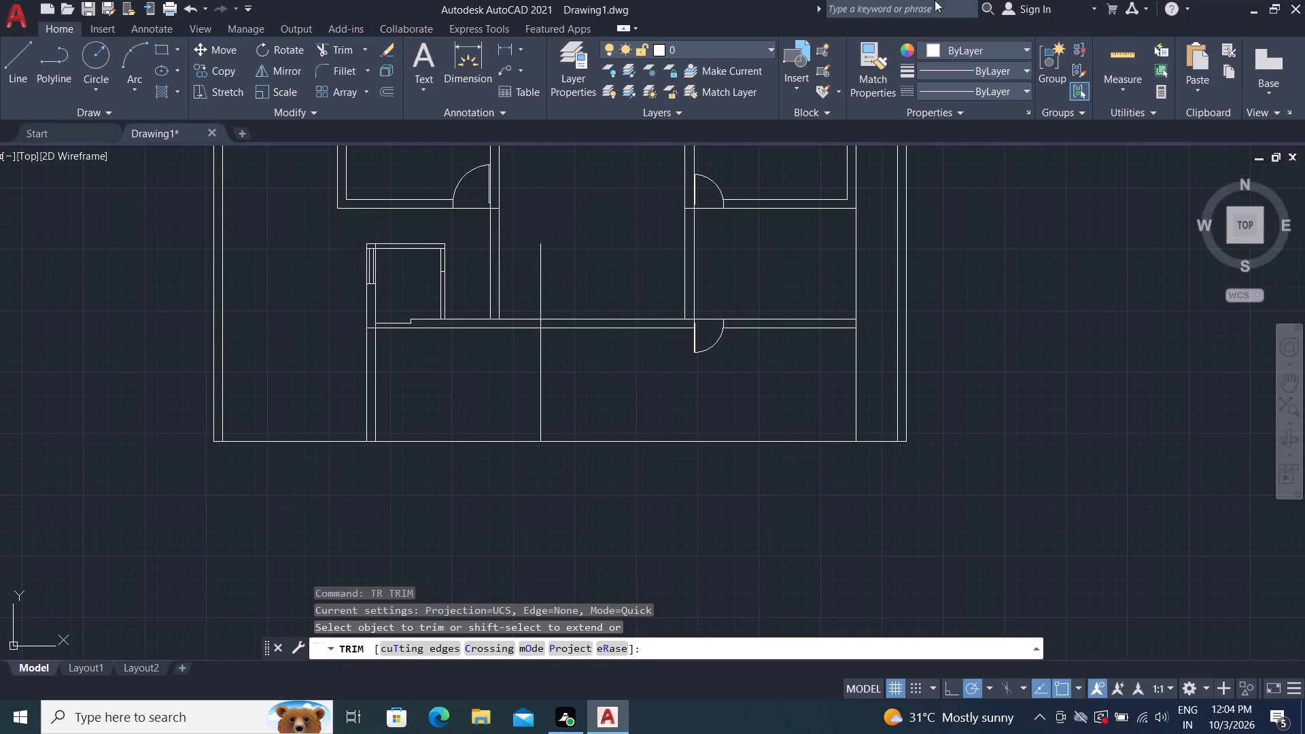
click(539, 304)
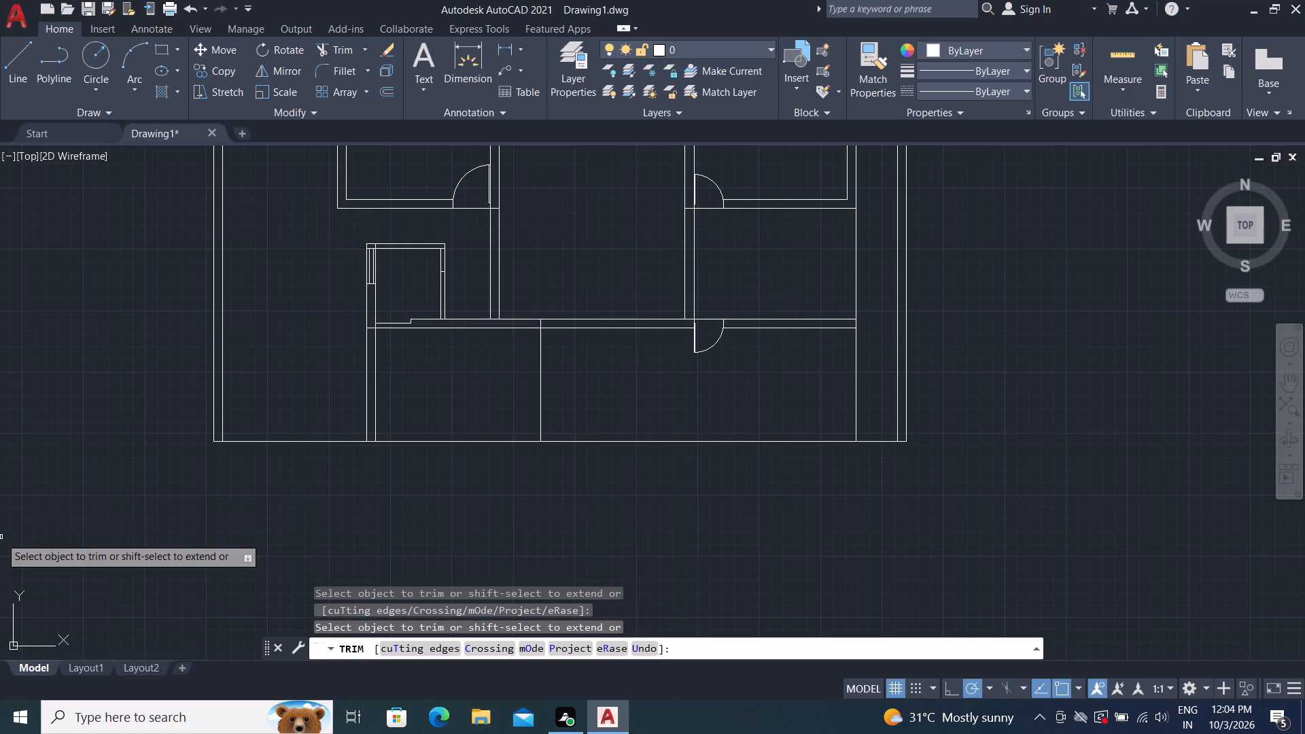
key(Escape)
Offset the new partition line in the lower area by 9" to give the partition its thickness.
text(O 9)
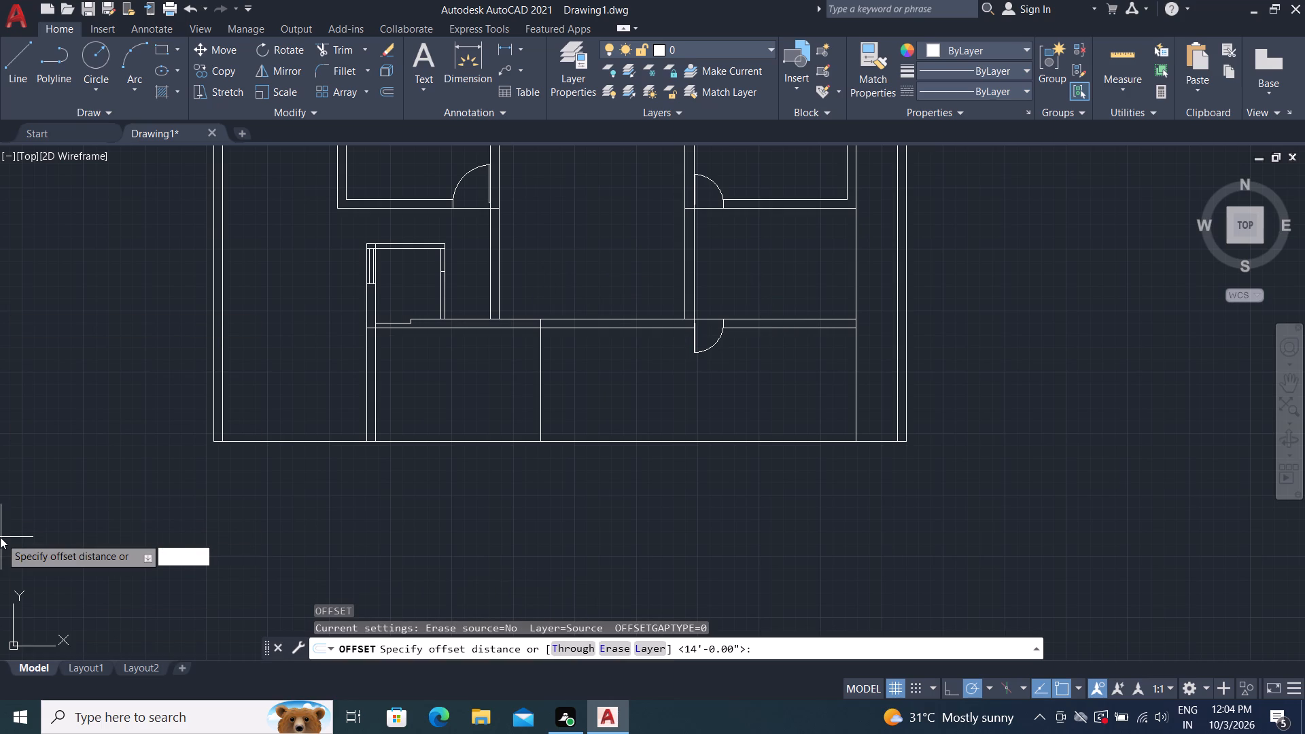
key(shift+quotedbl)
key(Return)
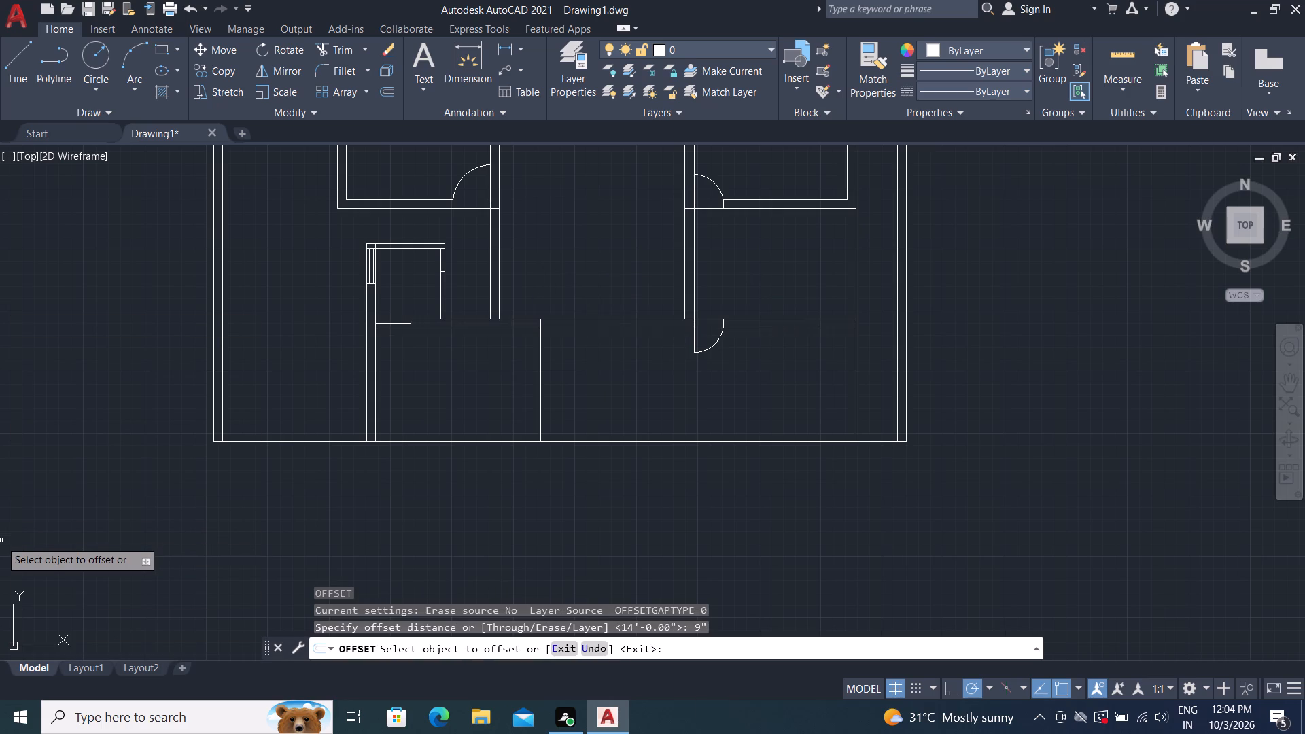
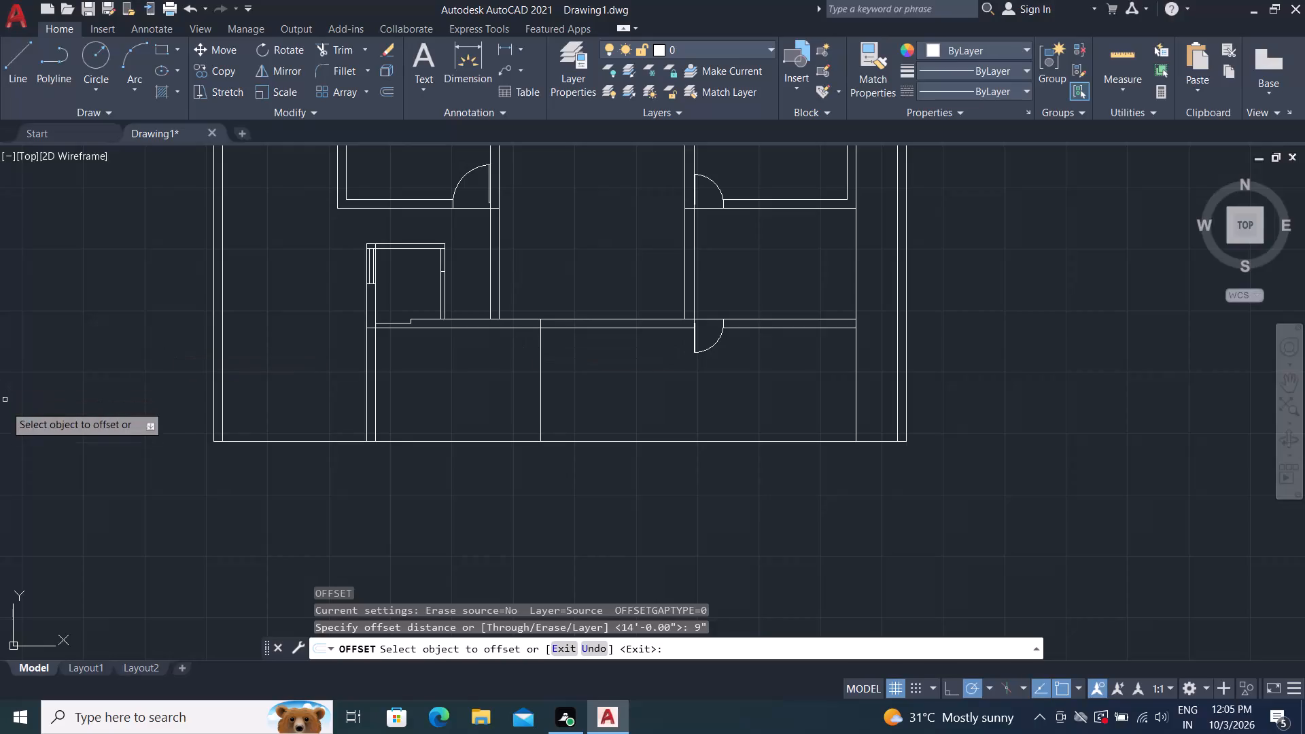
Offset the lower area's partition line 9" to the right to give the partition its thickness.
click(540, 384)
click(574, 396)
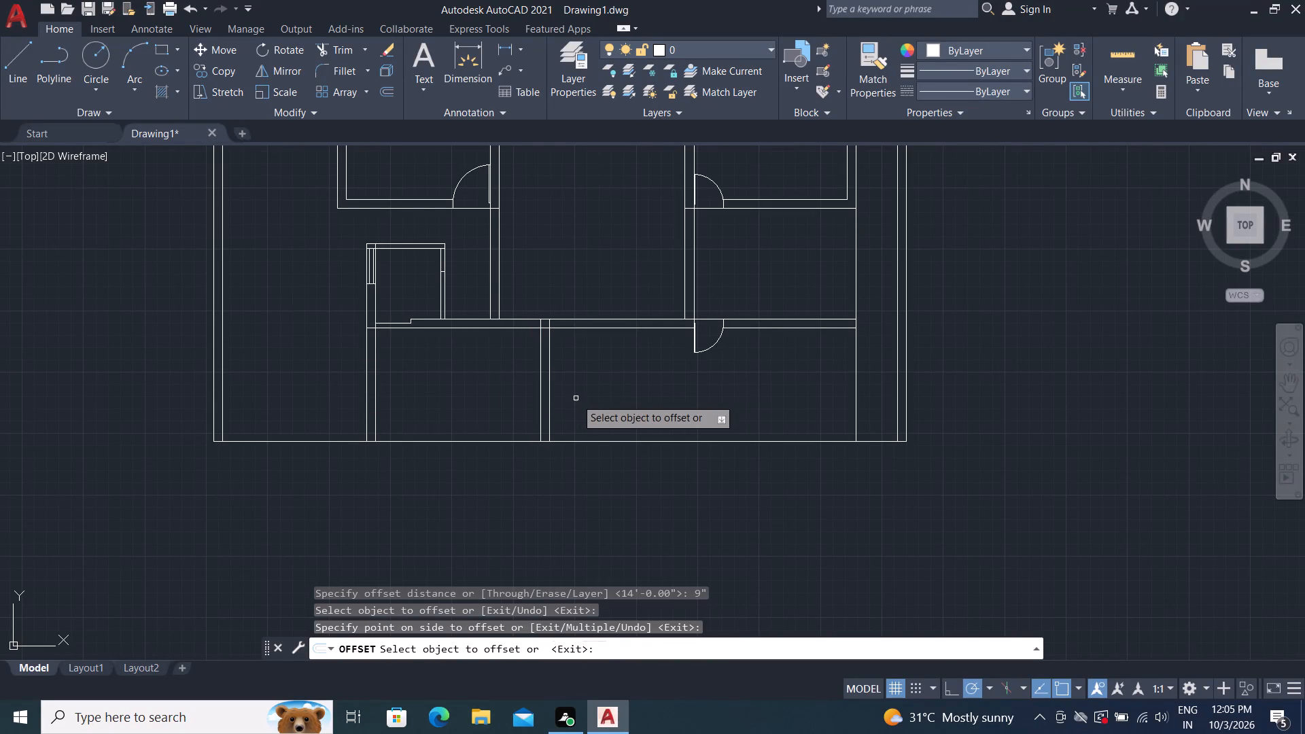
key(Escape)
Offset the right line of the lower area's partition 11'6" to the right to mark a second partition.
text(O)
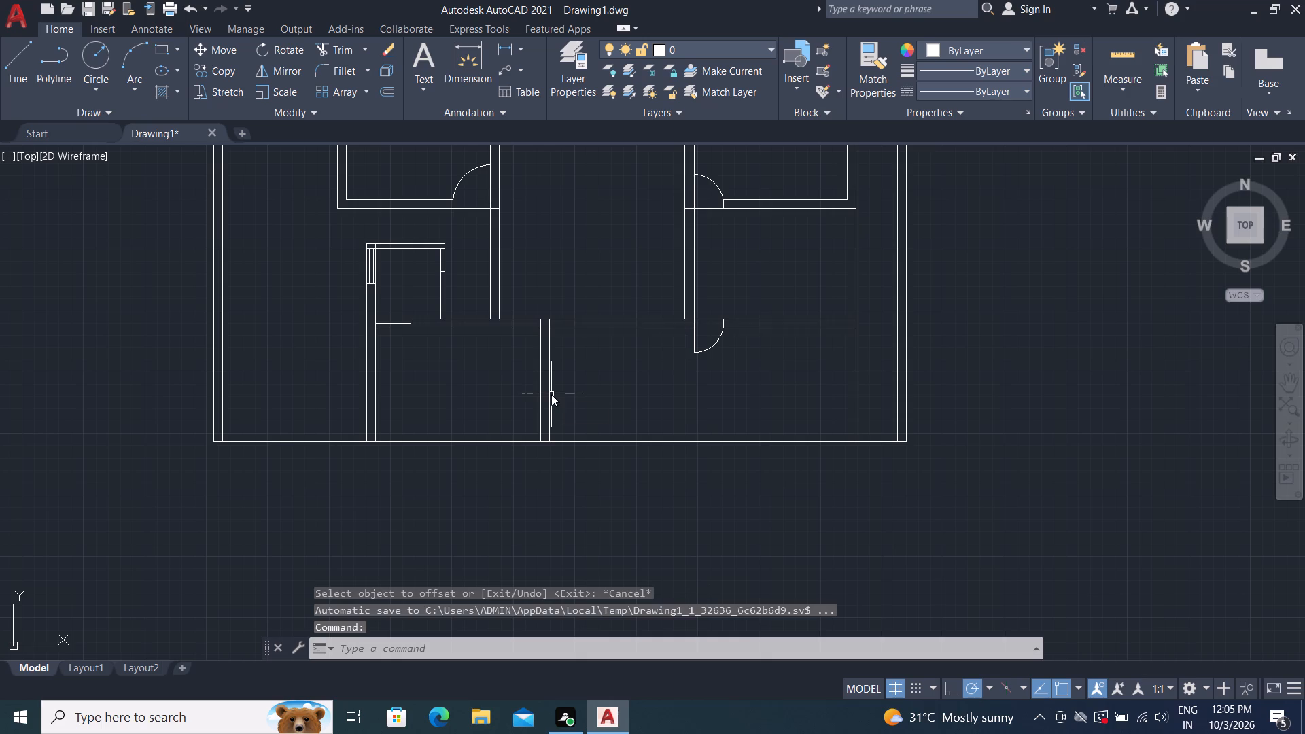
key(space)
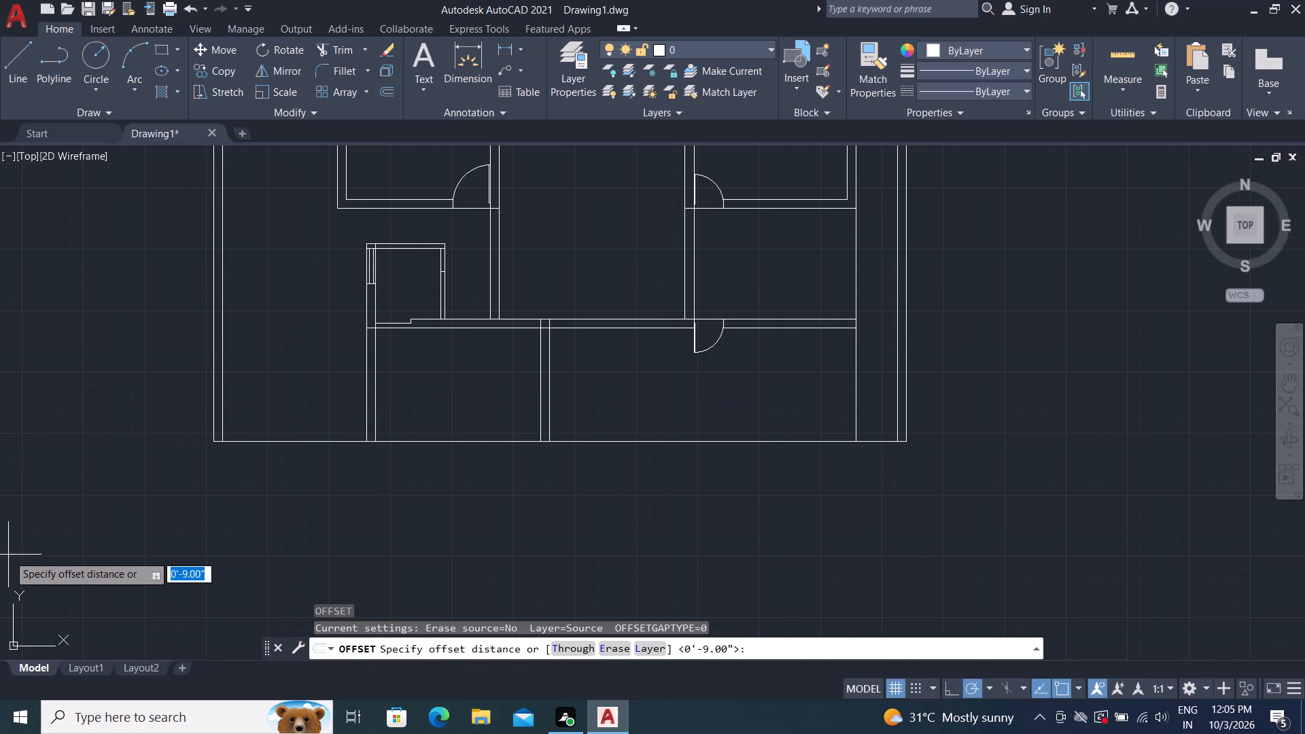
text(11)
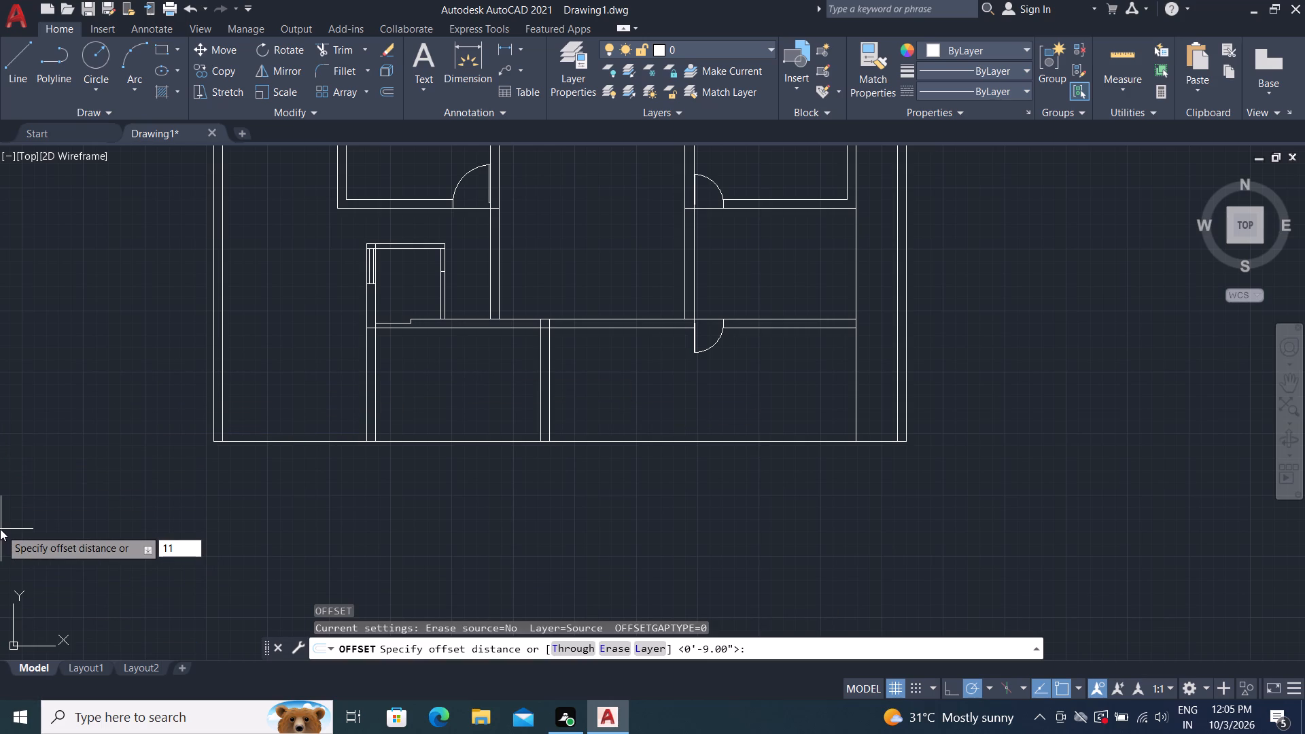
text('6)
key(shift+quotedbl)
key(Return)
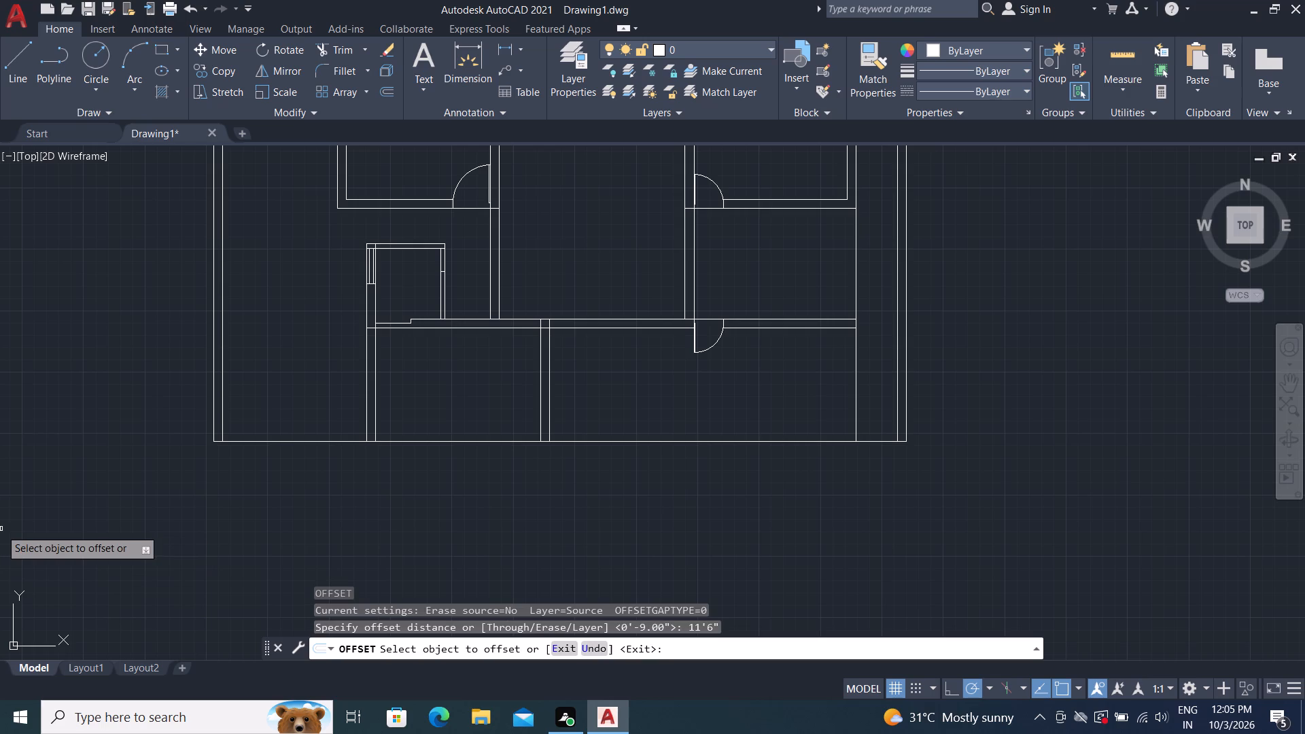
click(551, 336)
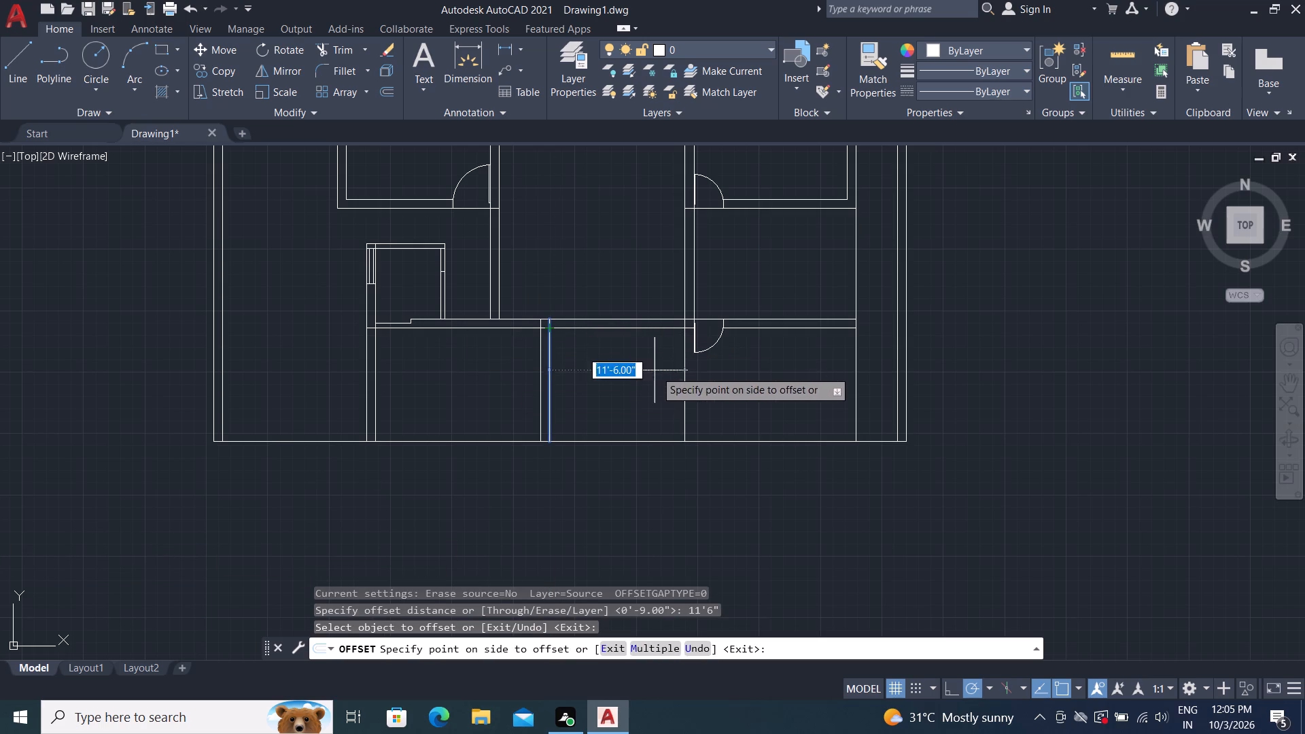
click(663, 373)
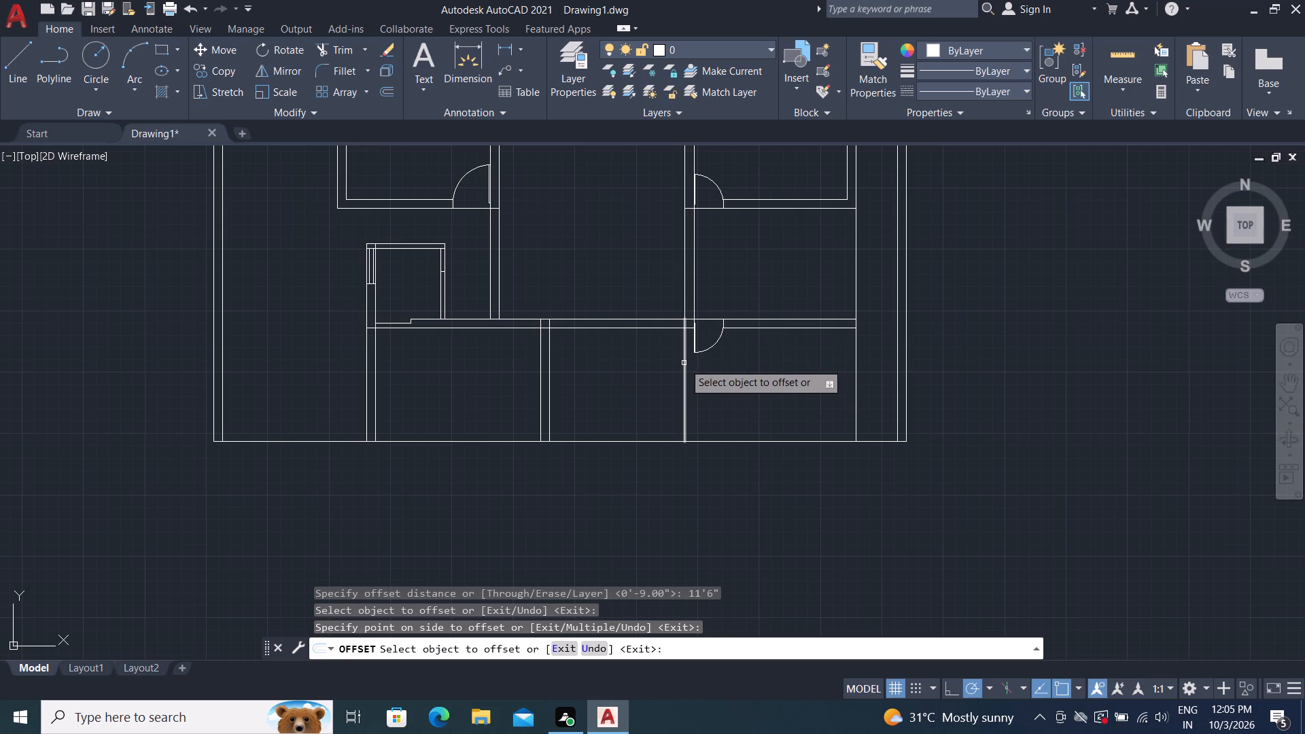
key(Escape)
Extend the right line of the interior wall above down to the front line, forming the second partition's other face.
text(EX)
key(space)
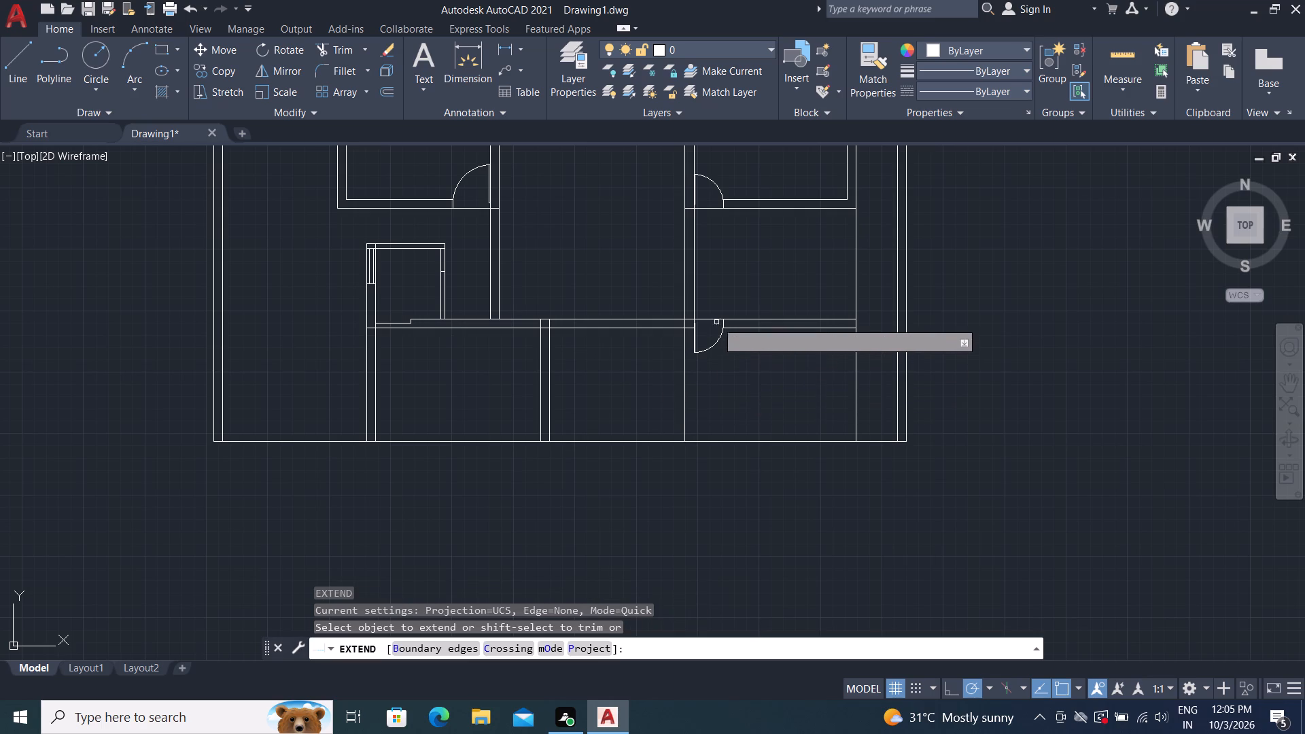
click(695, 287)
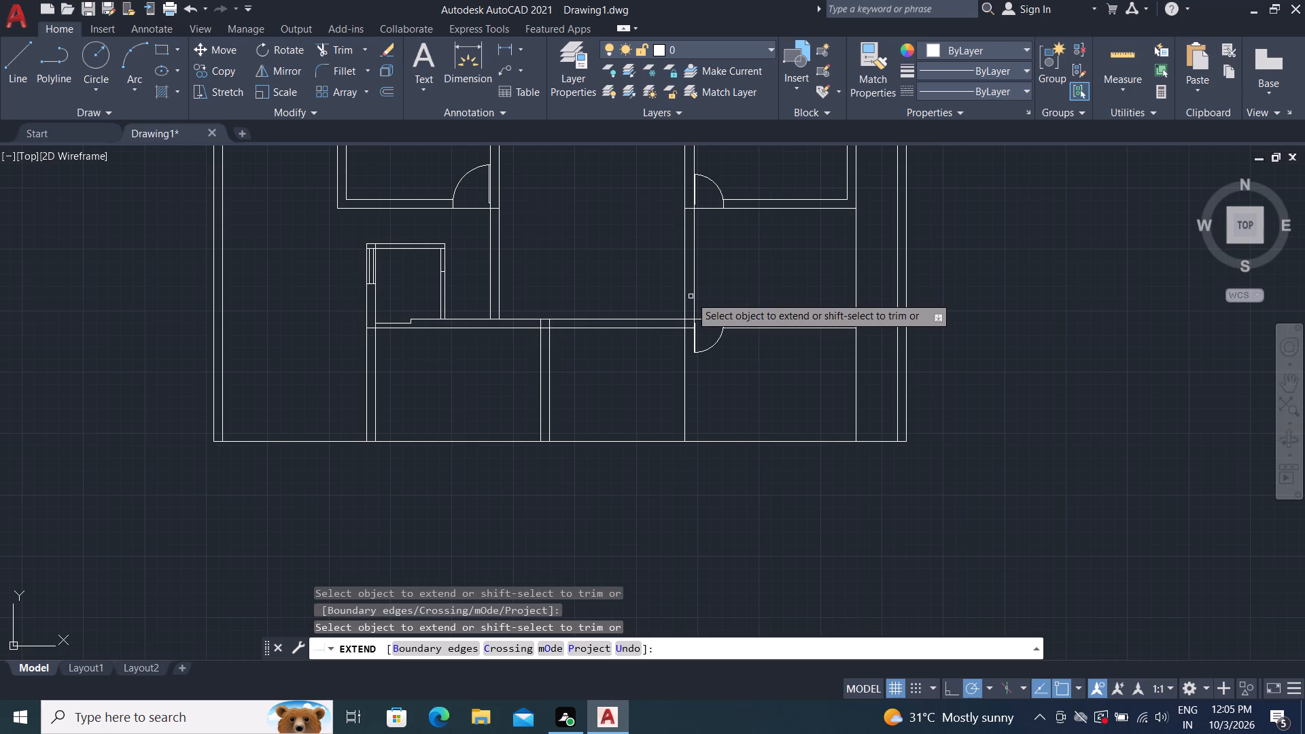
click(694, 297)
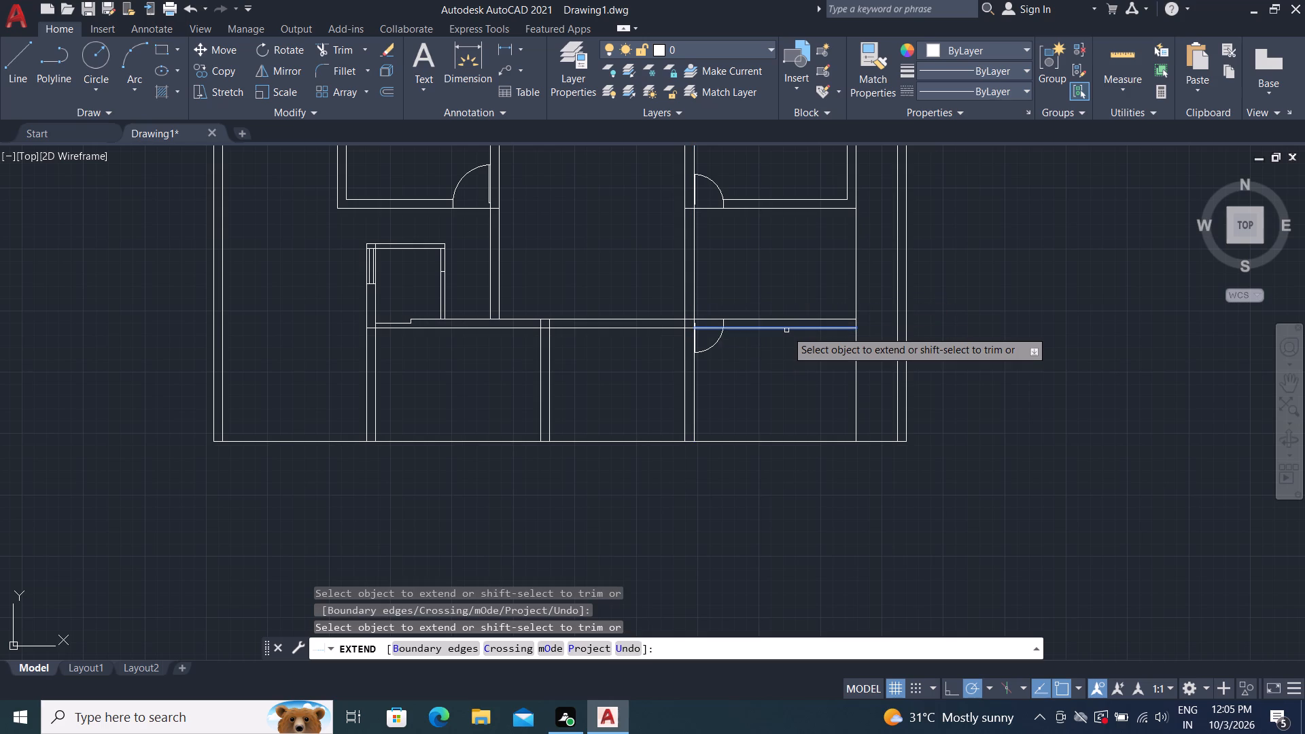
key(Escape)
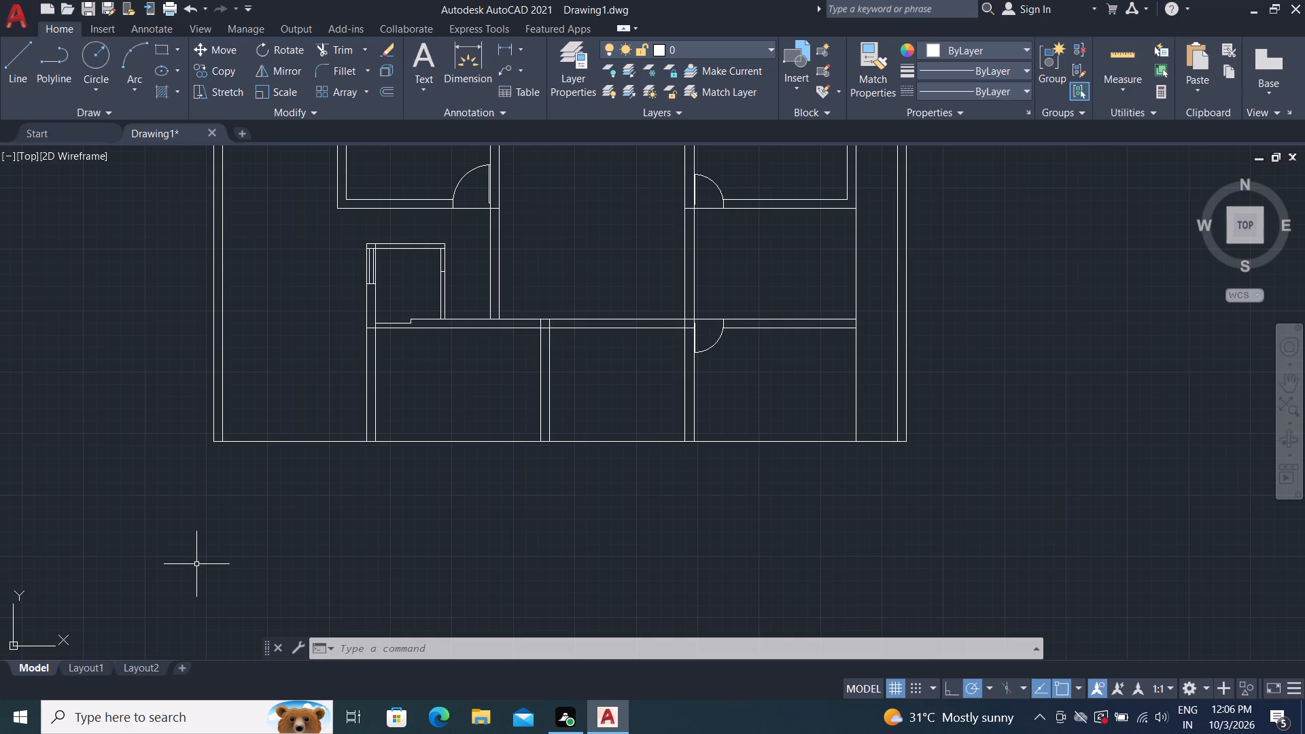
key(Escape)
Offset both lower-face segments of the lower area's top wall 12' downward, past the front line.
text(O)
key(space)
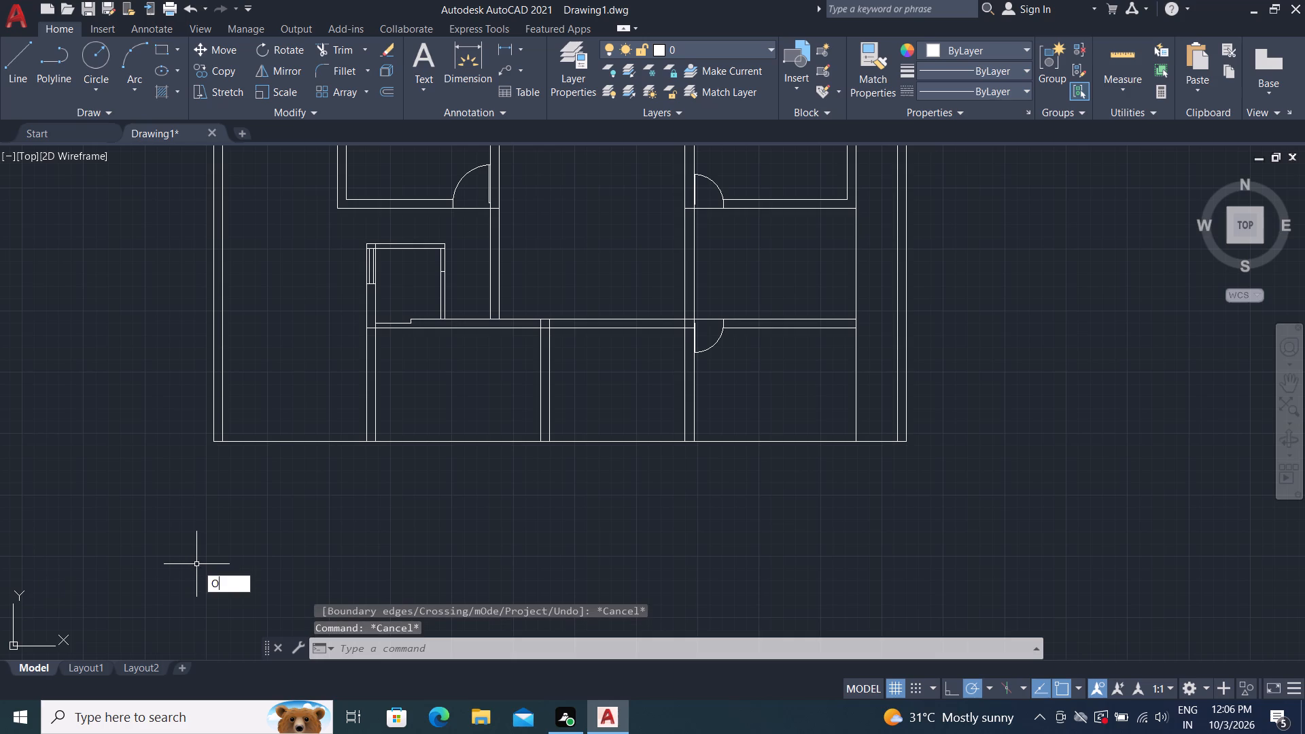
text(12')
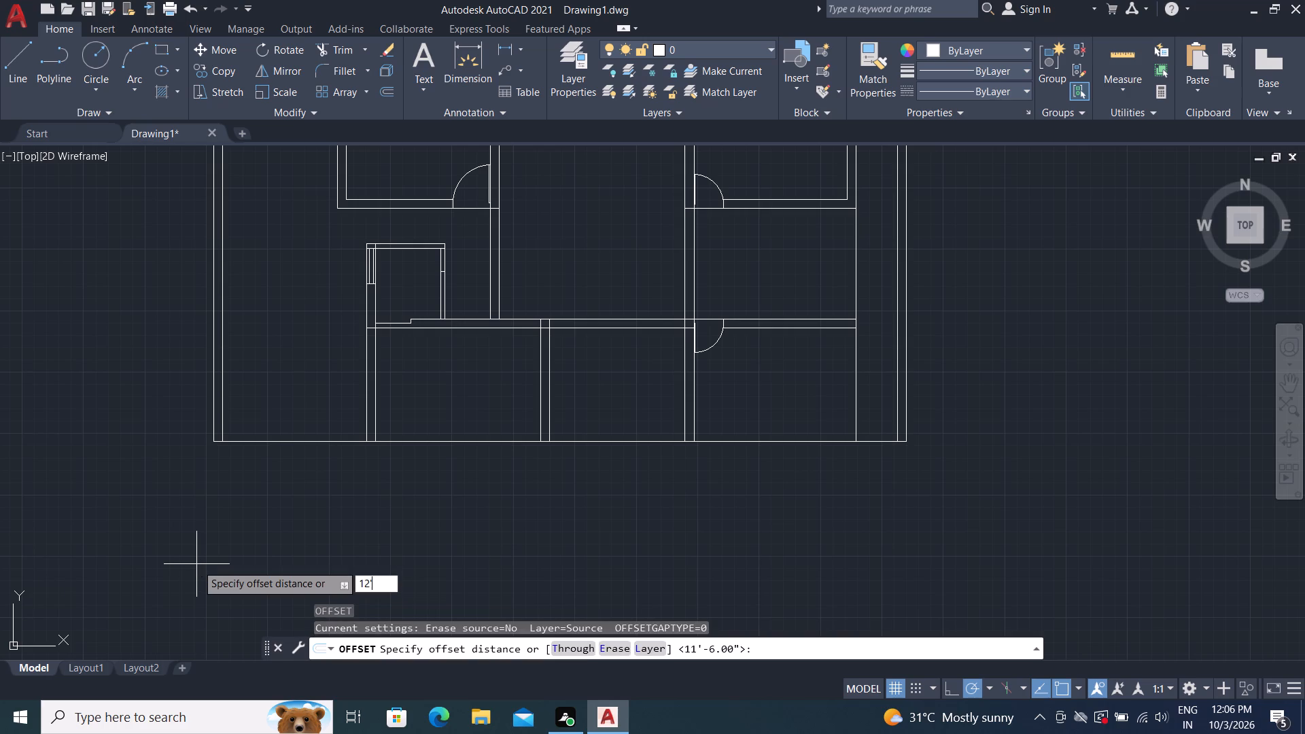
key(space)
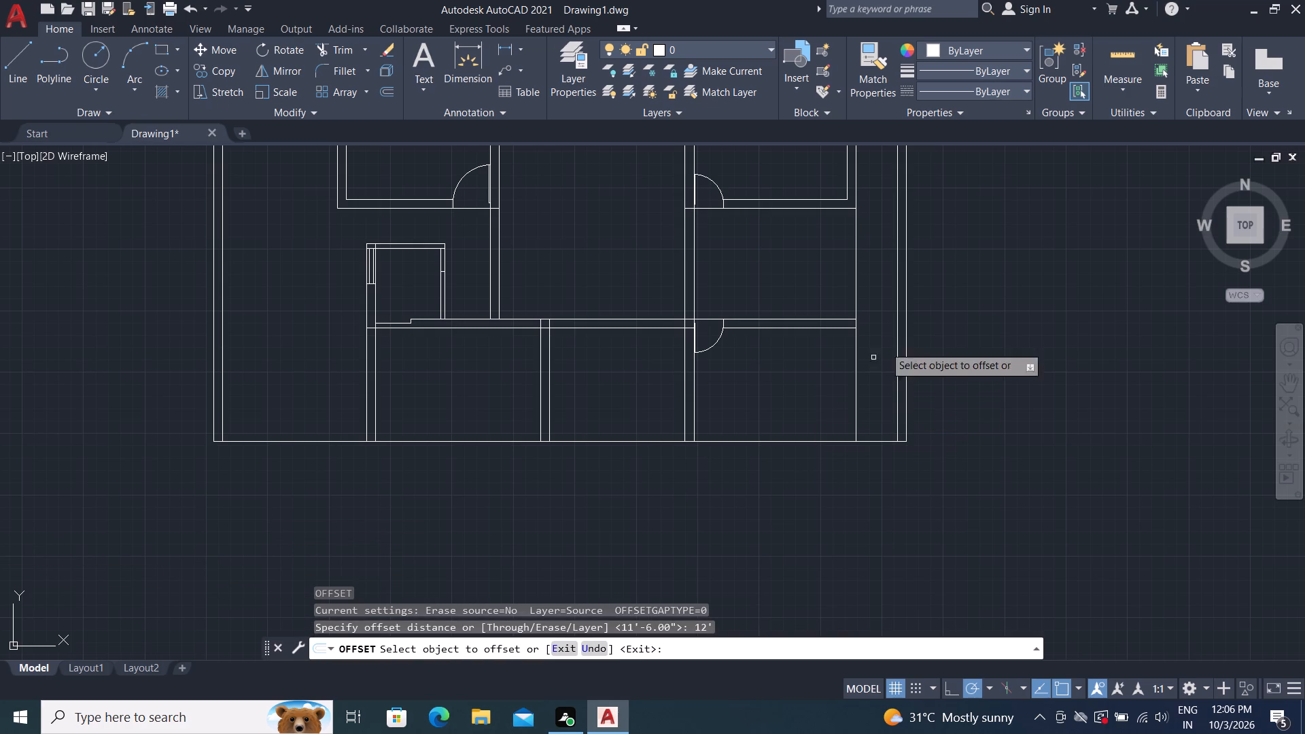
click(638, 334)
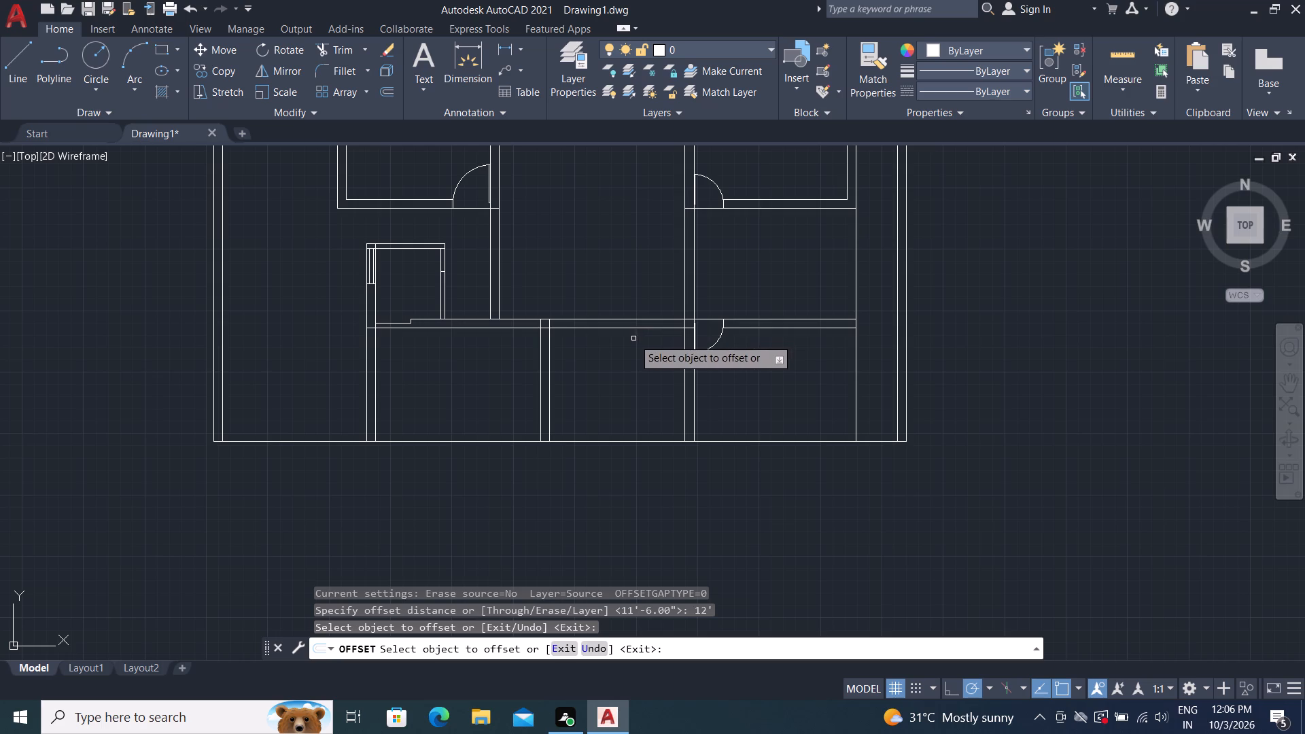
click(631, 326)
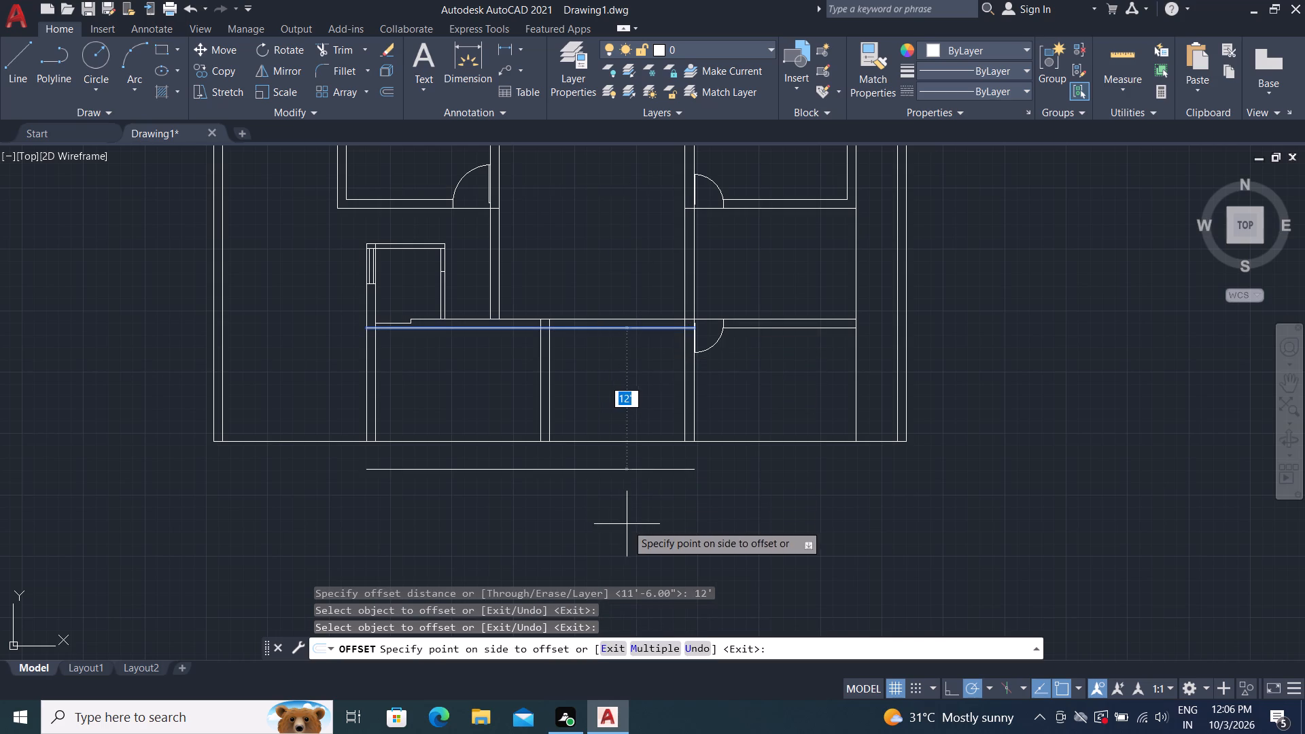
click(629, 524)
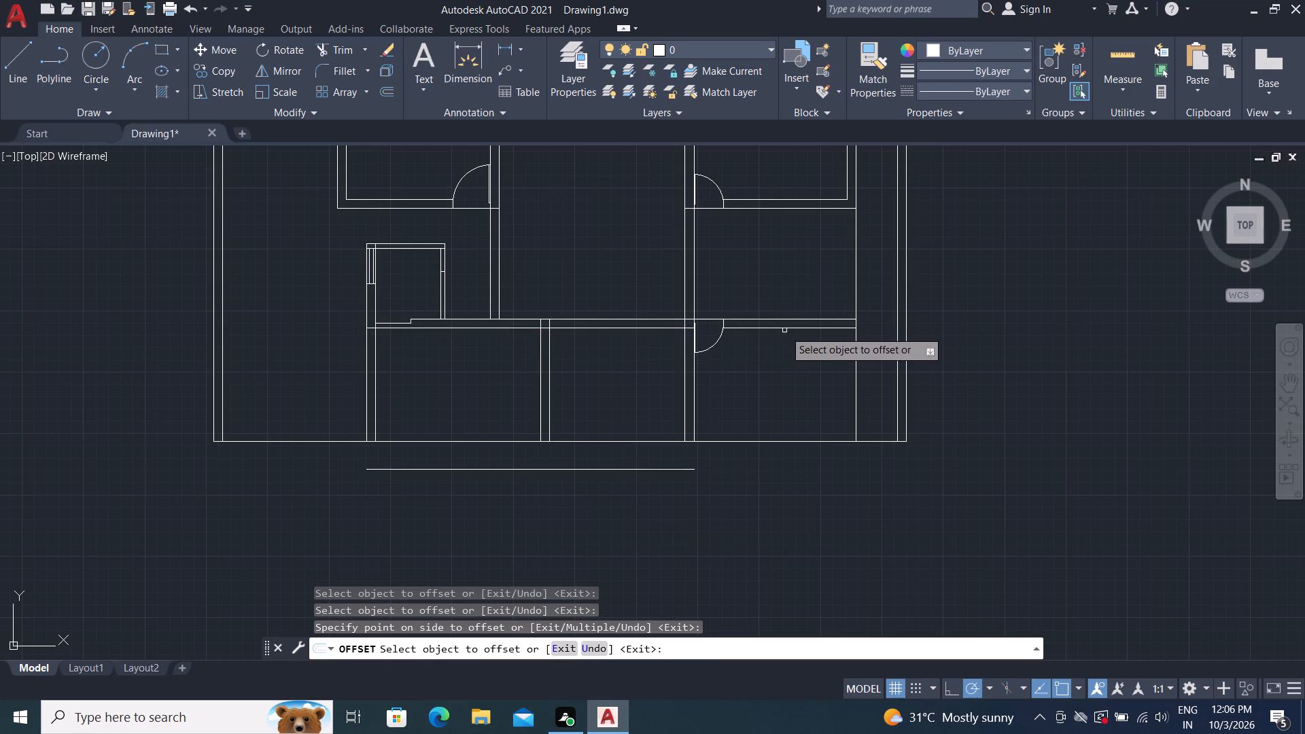
click(784, 330)
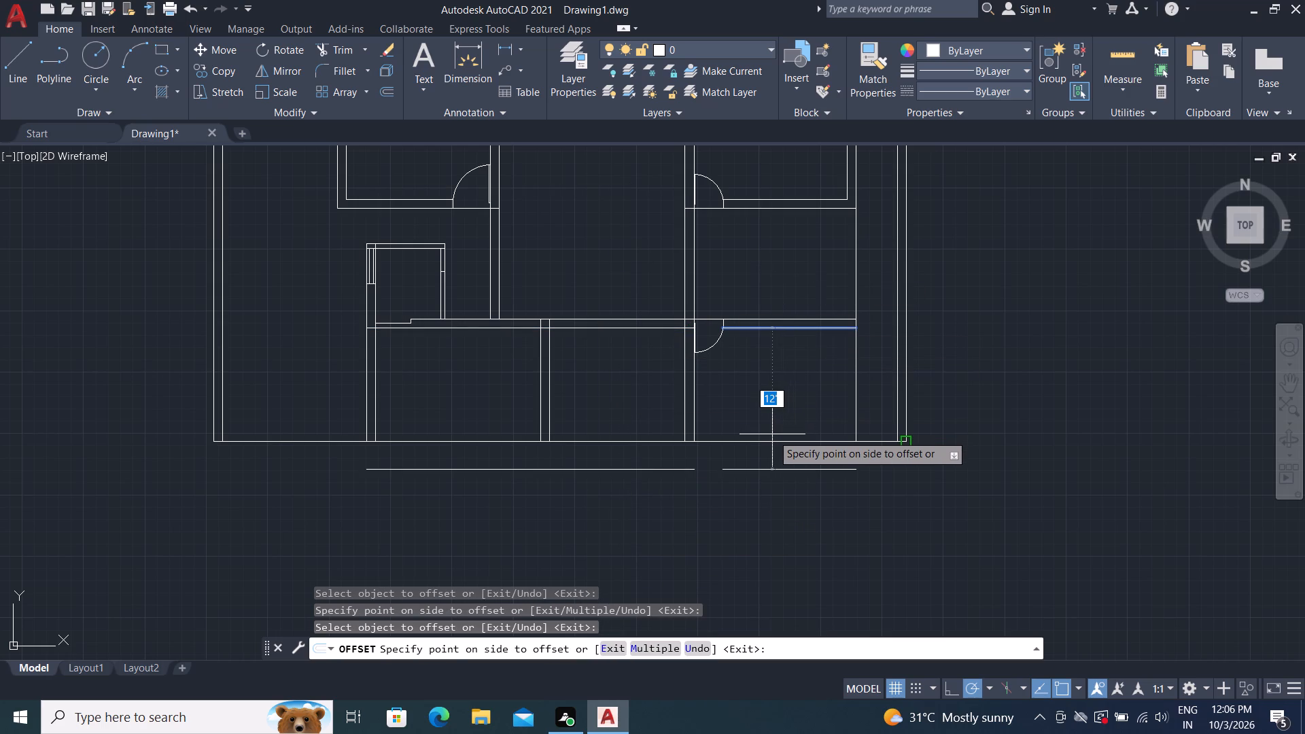
click(772, 434)
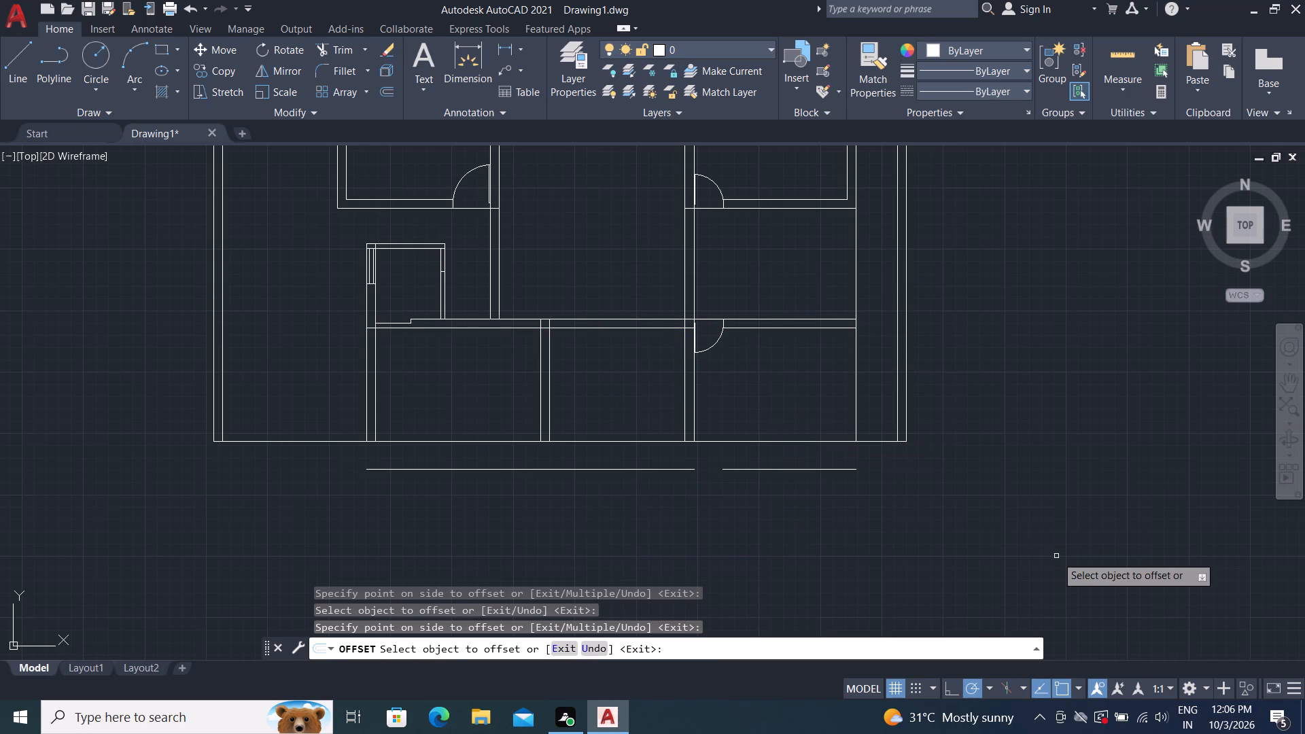
key(Escape)
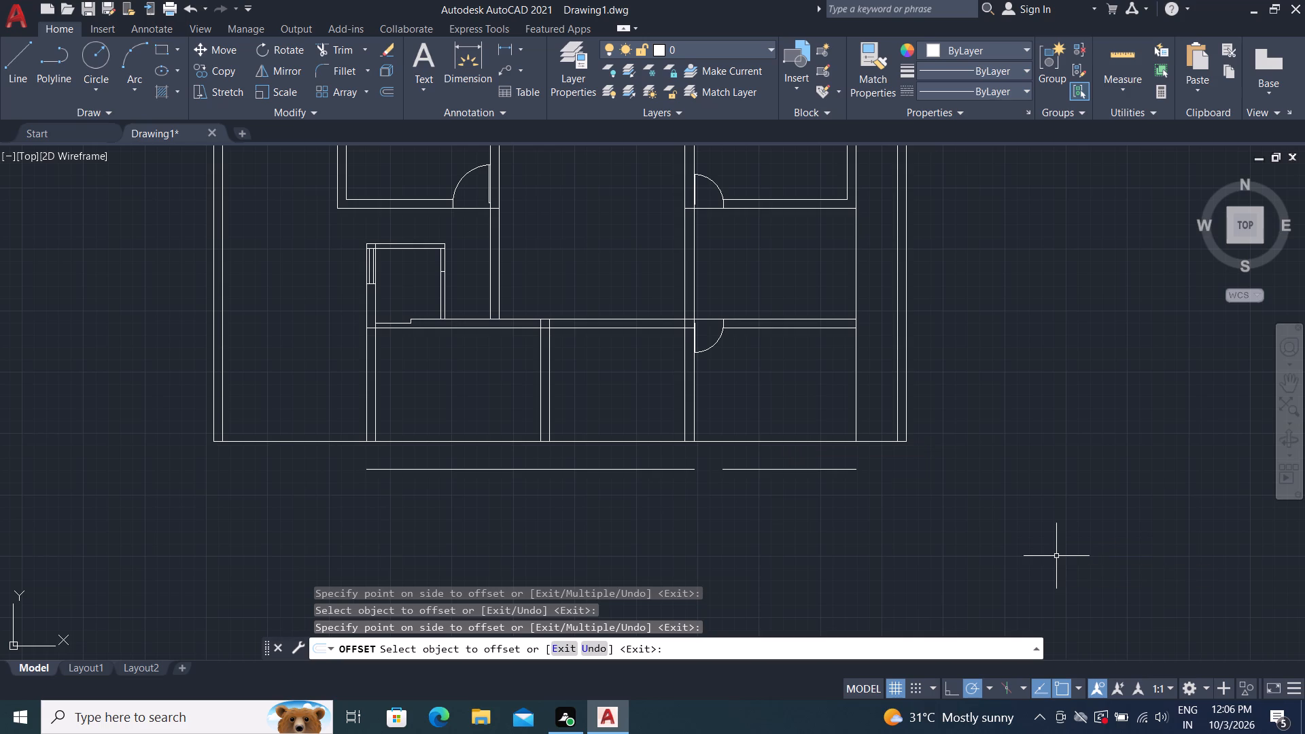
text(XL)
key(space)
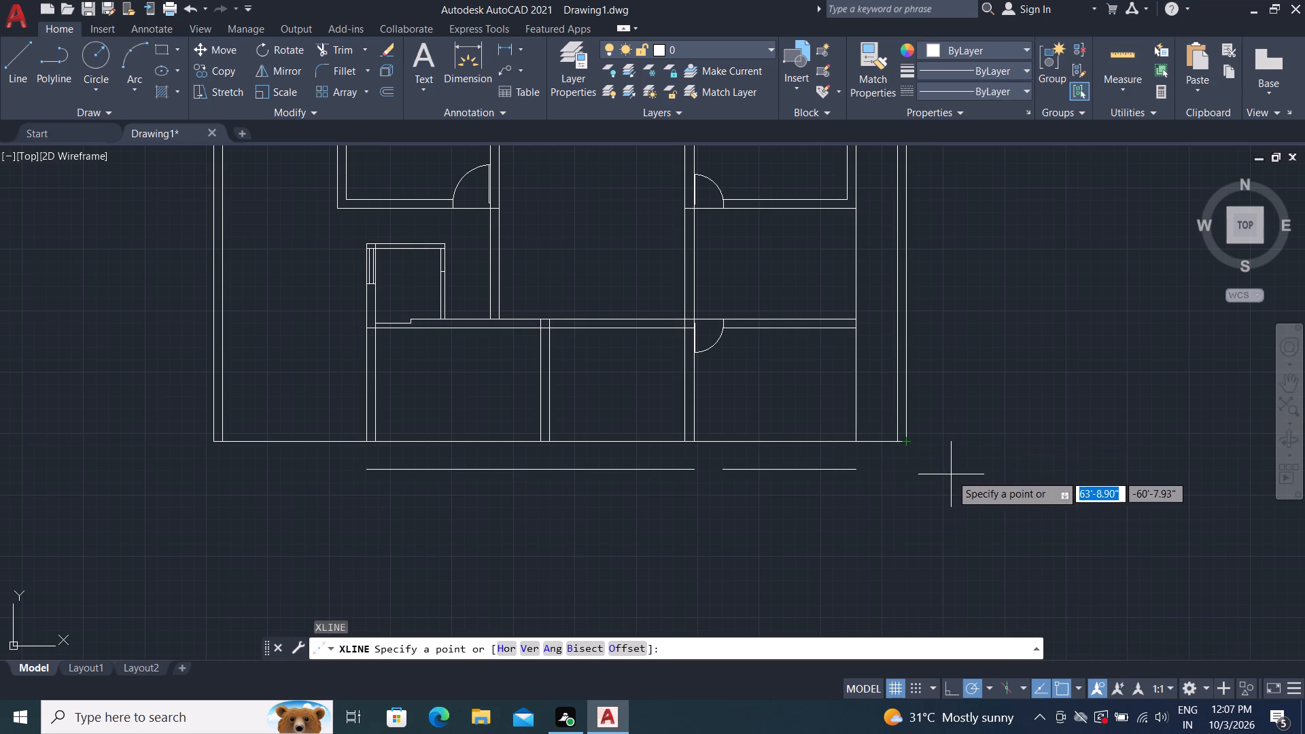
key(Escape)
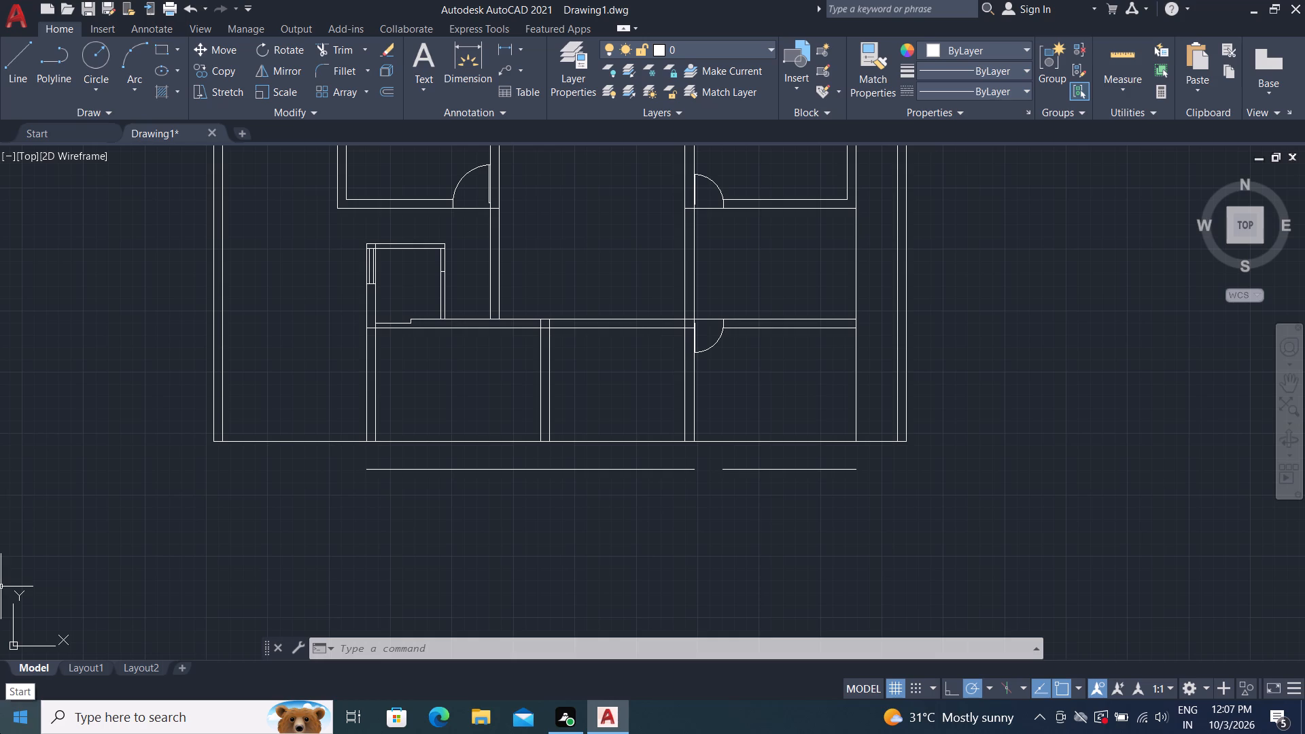
Offset the plan's bottom boundary line 15' downward to mark a new front boundary.
text(O)
key(space)
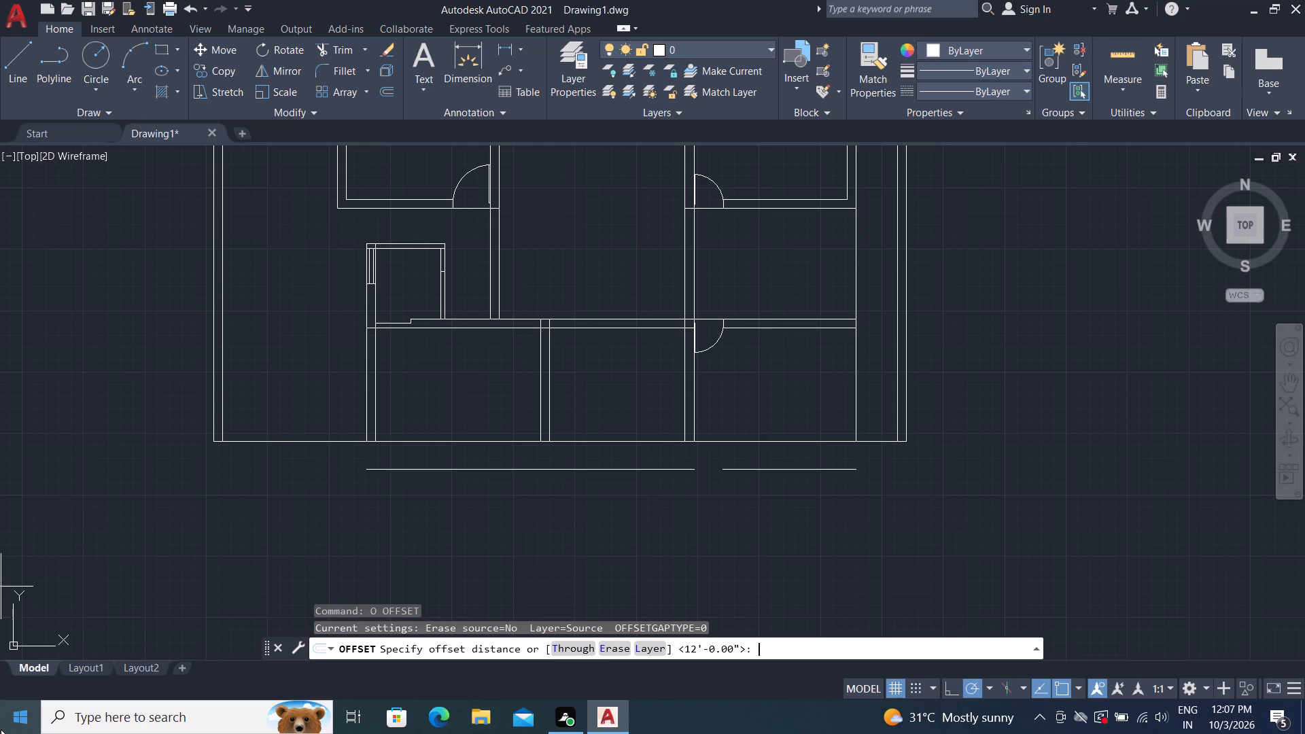
text(15')
key(space)
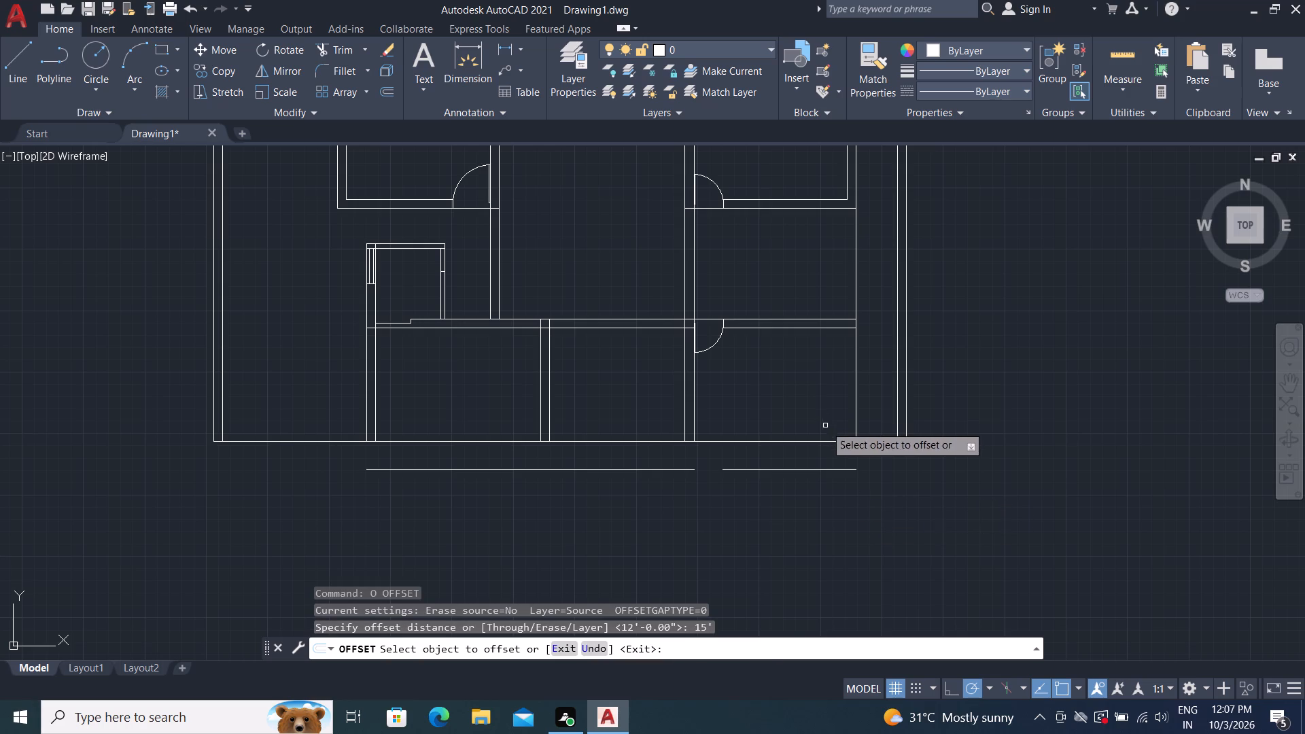
click(827, 443)
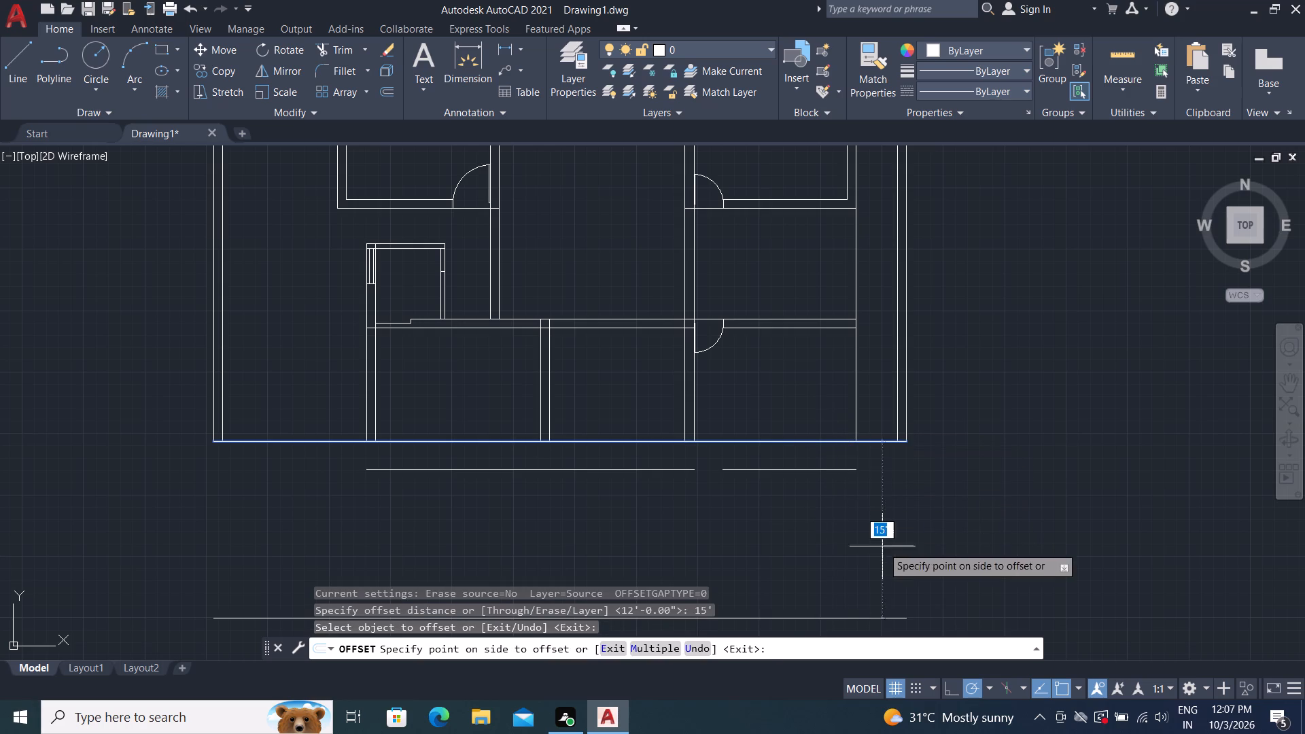
click(882, 546)
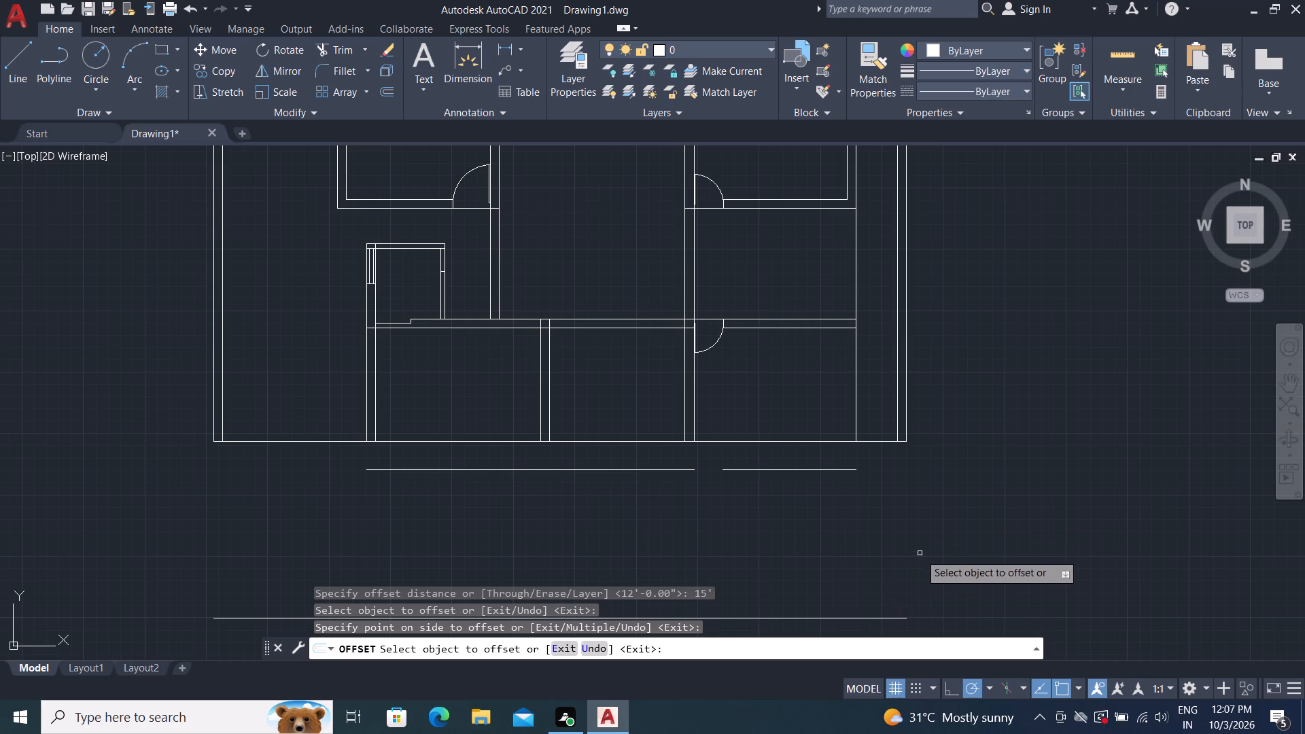
middle_drag(919, 553, 950, 463)
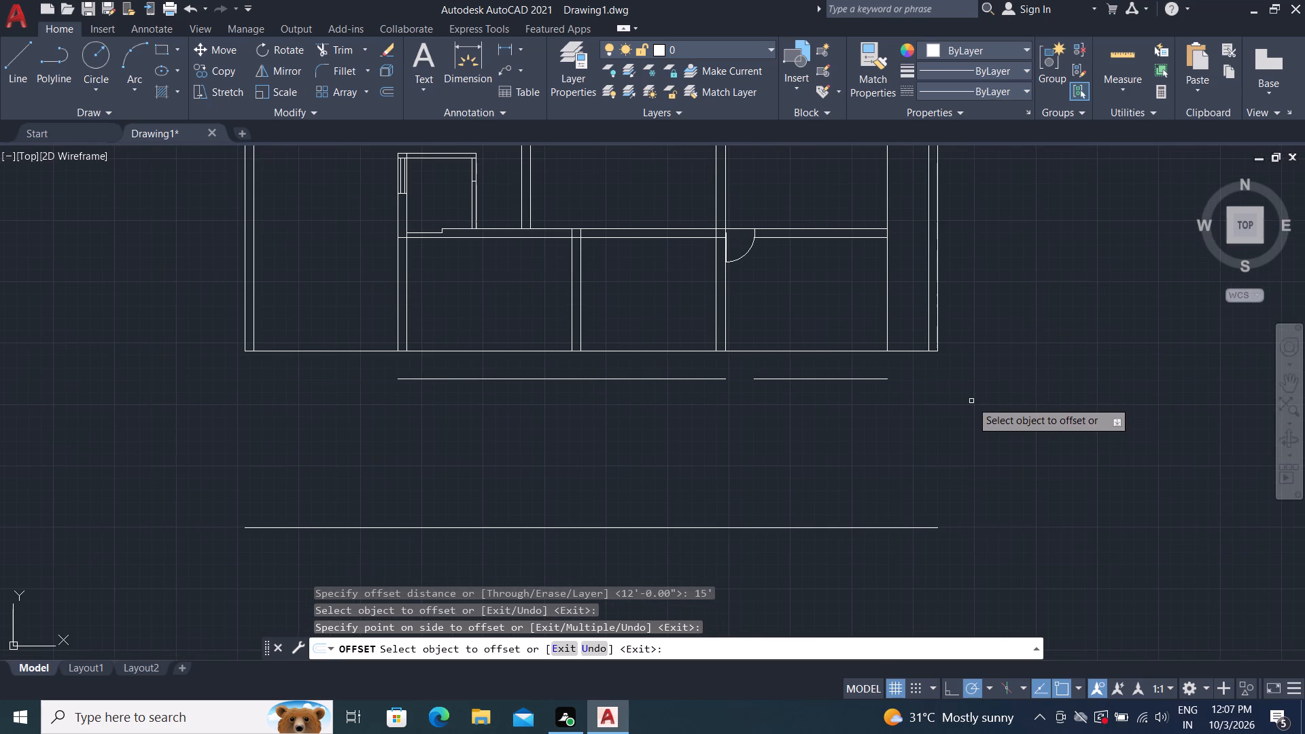
key(Escape)
Extend the inner and outer lines of both side boundary walls down to the new front boundary line.
text(EX)
key(space)
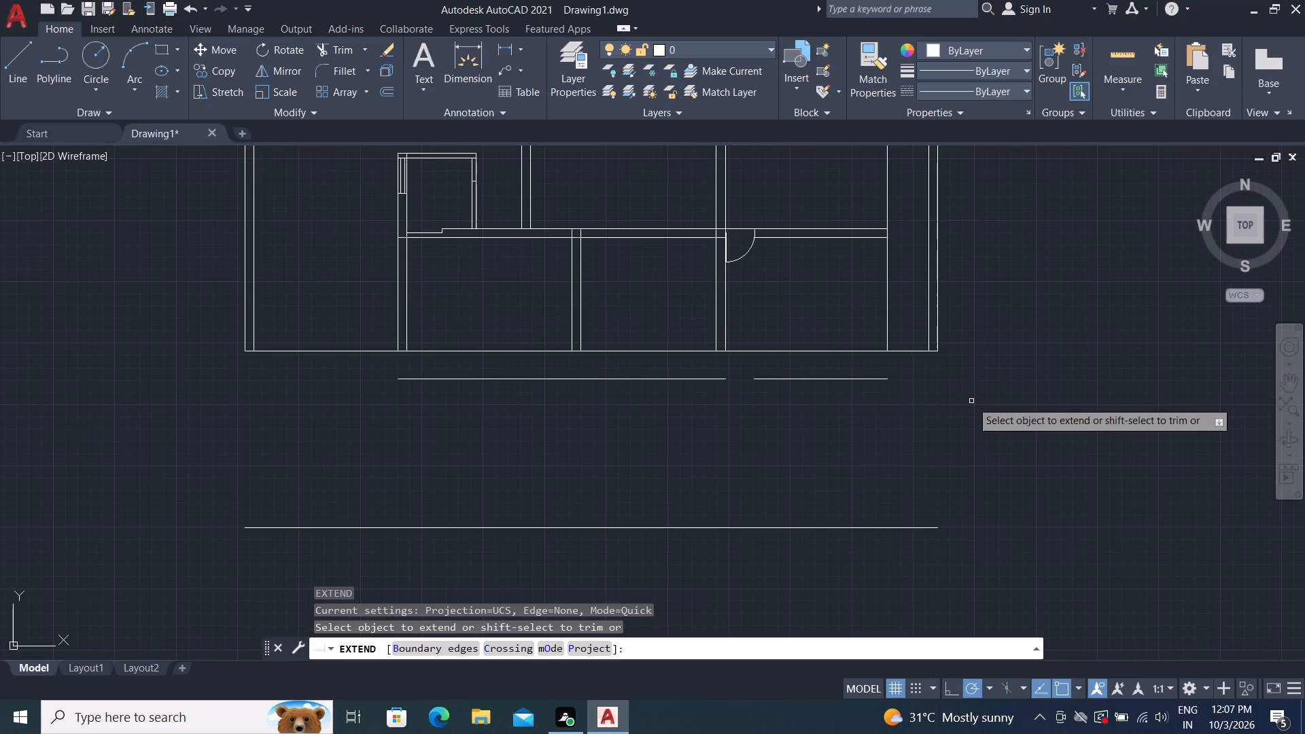
click(249, 315)
click(235, 314)
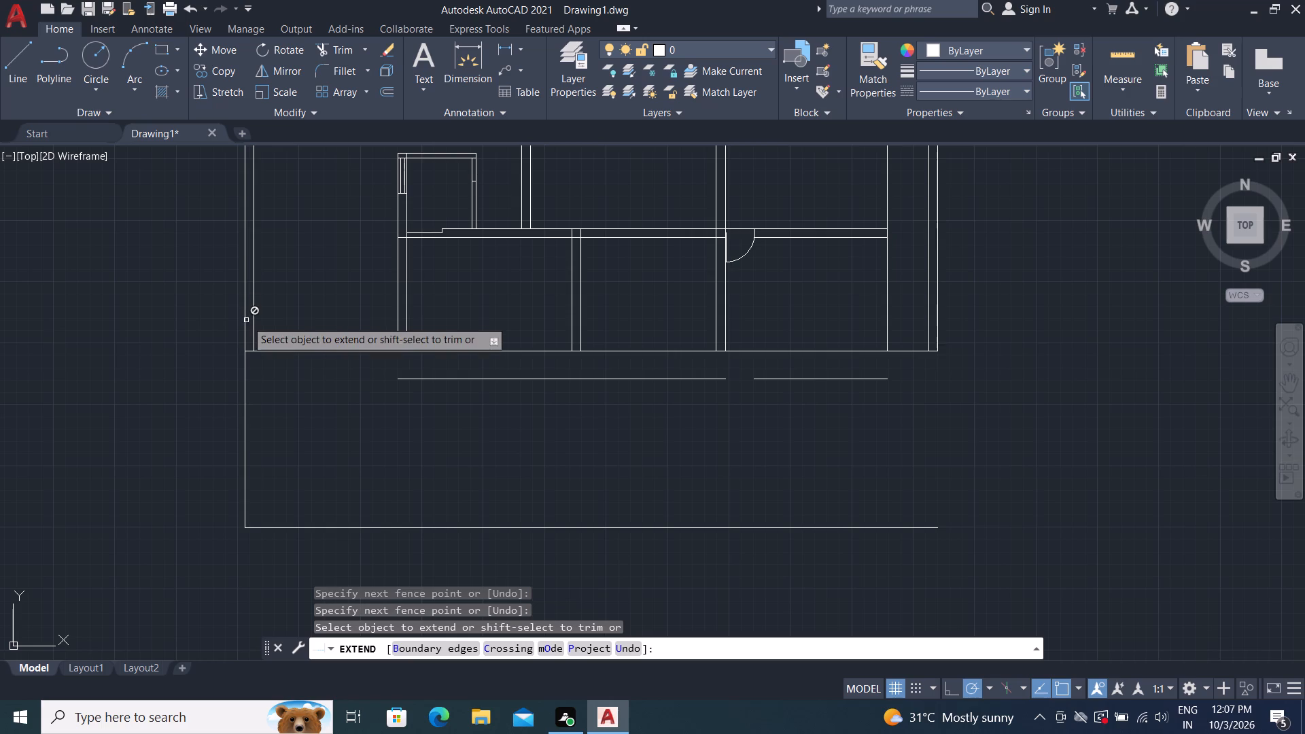
click(256, 335)
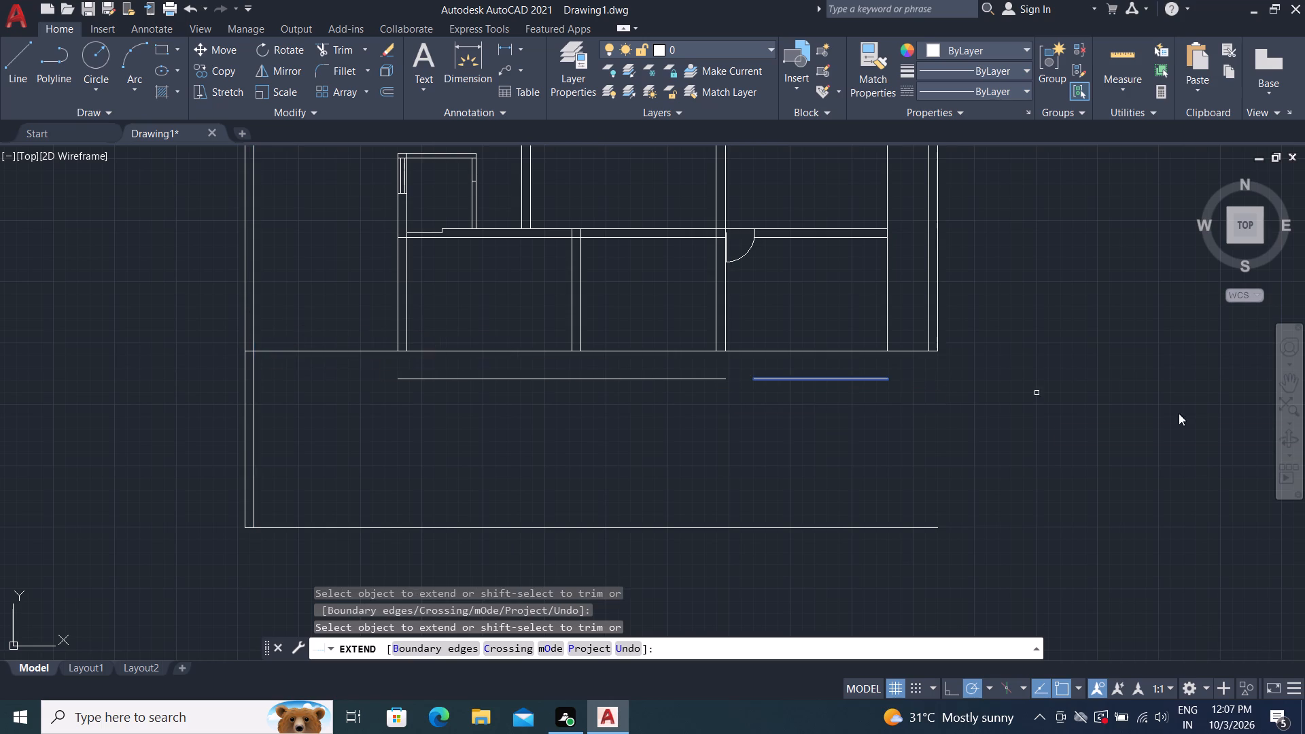
click(937, 336)
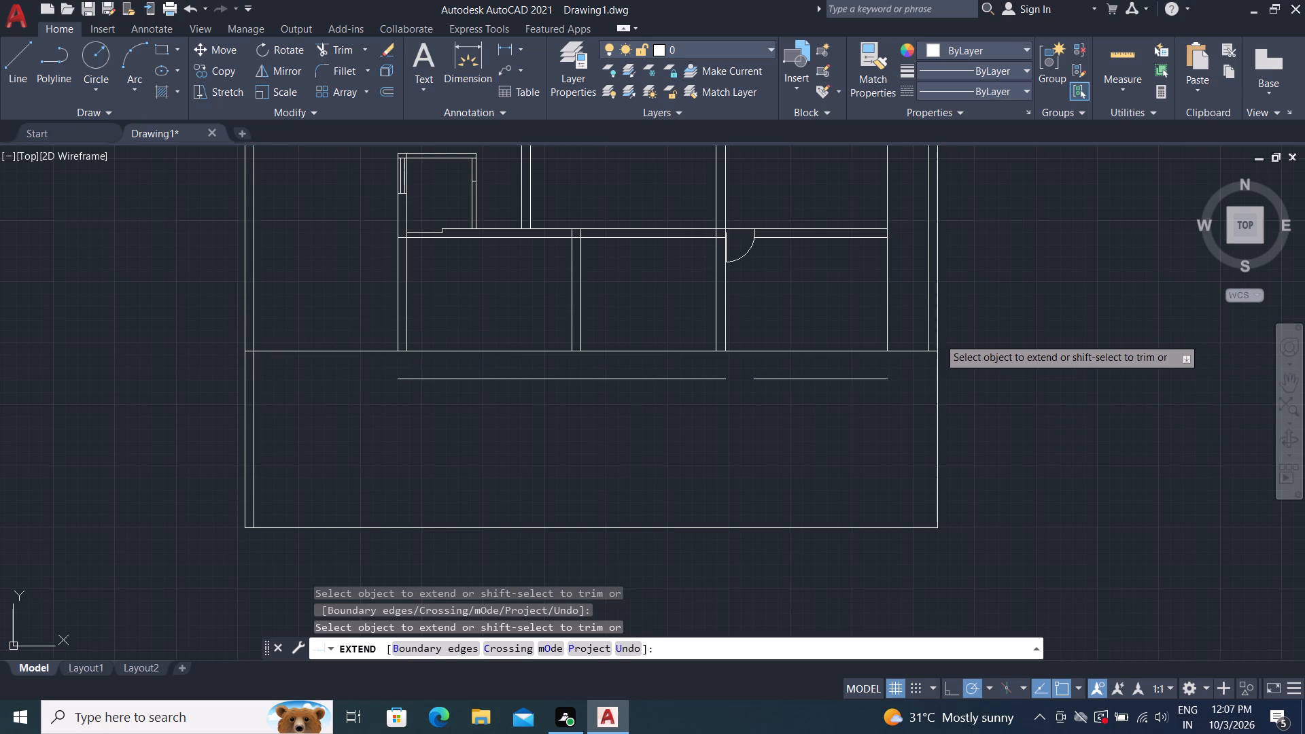
click(927, 327)
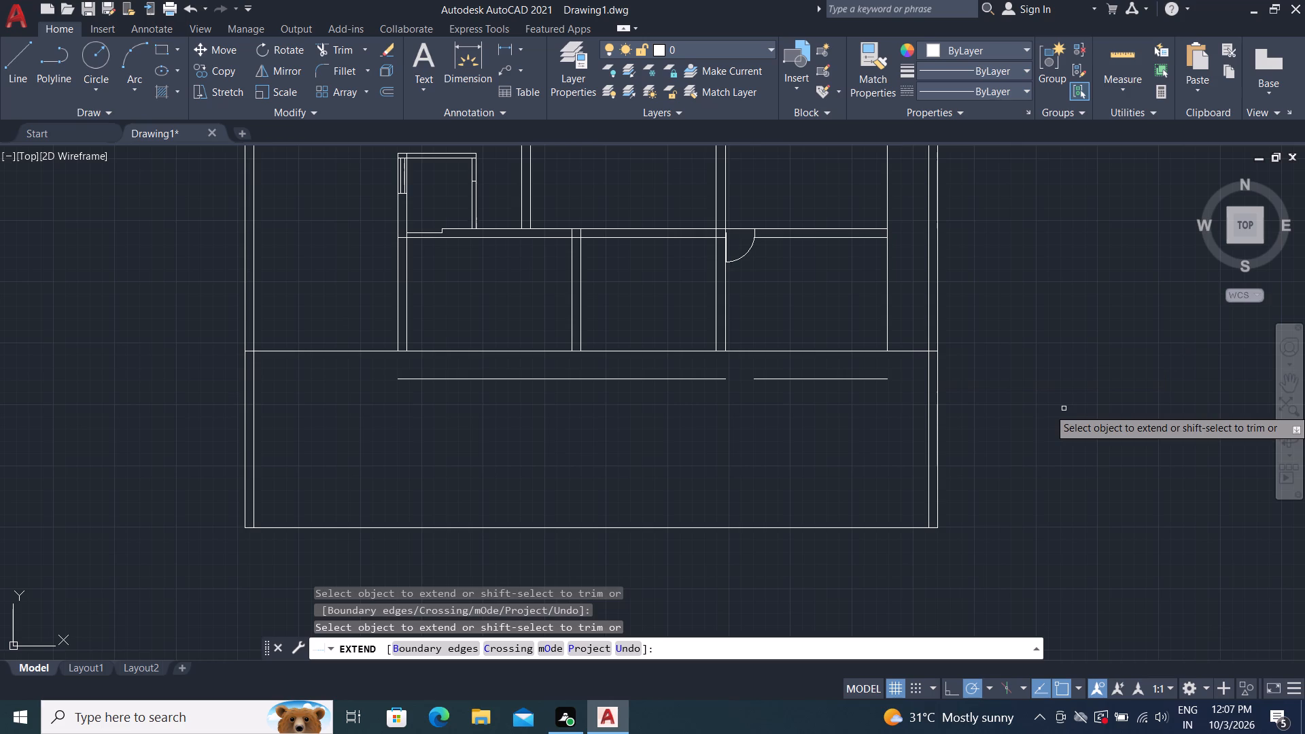
key(Escape)
Extend the right segment of the 12' offset wall line in both directions to the inner faces of the side boundary walls.
text(EX)
key(space)
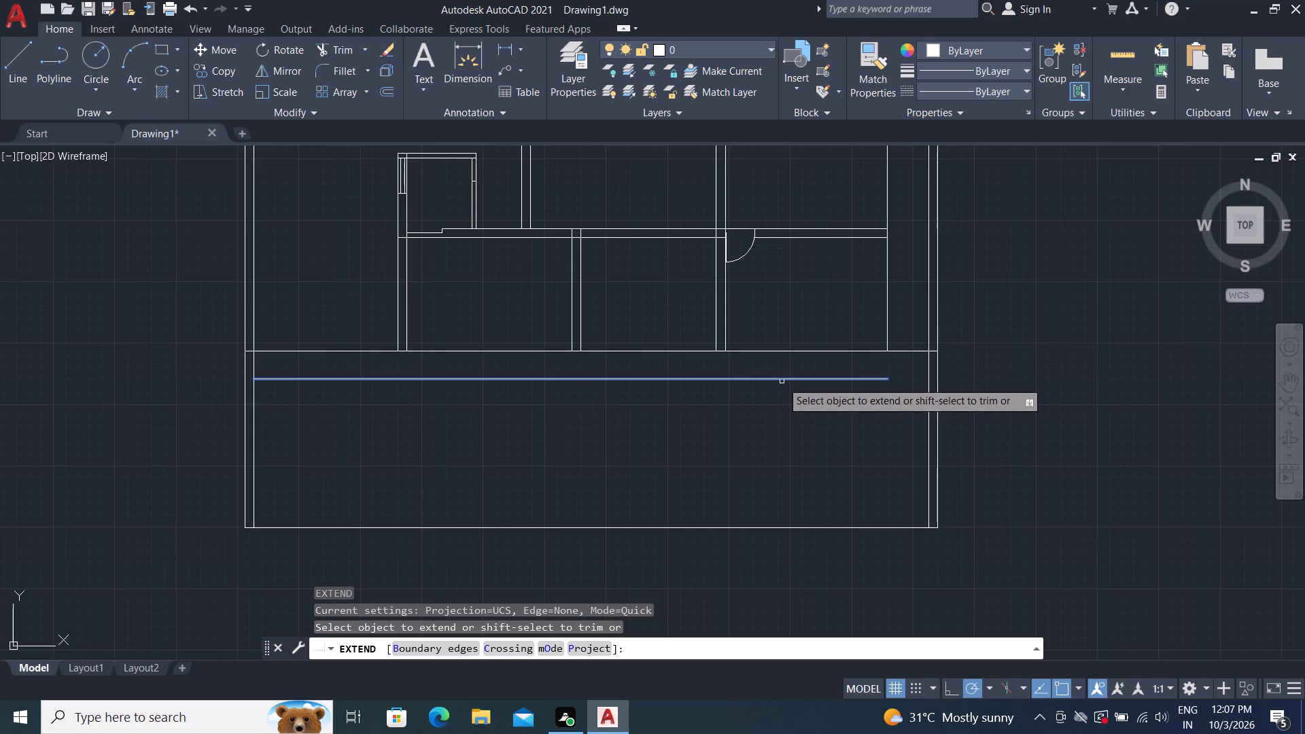
click(781, 381)
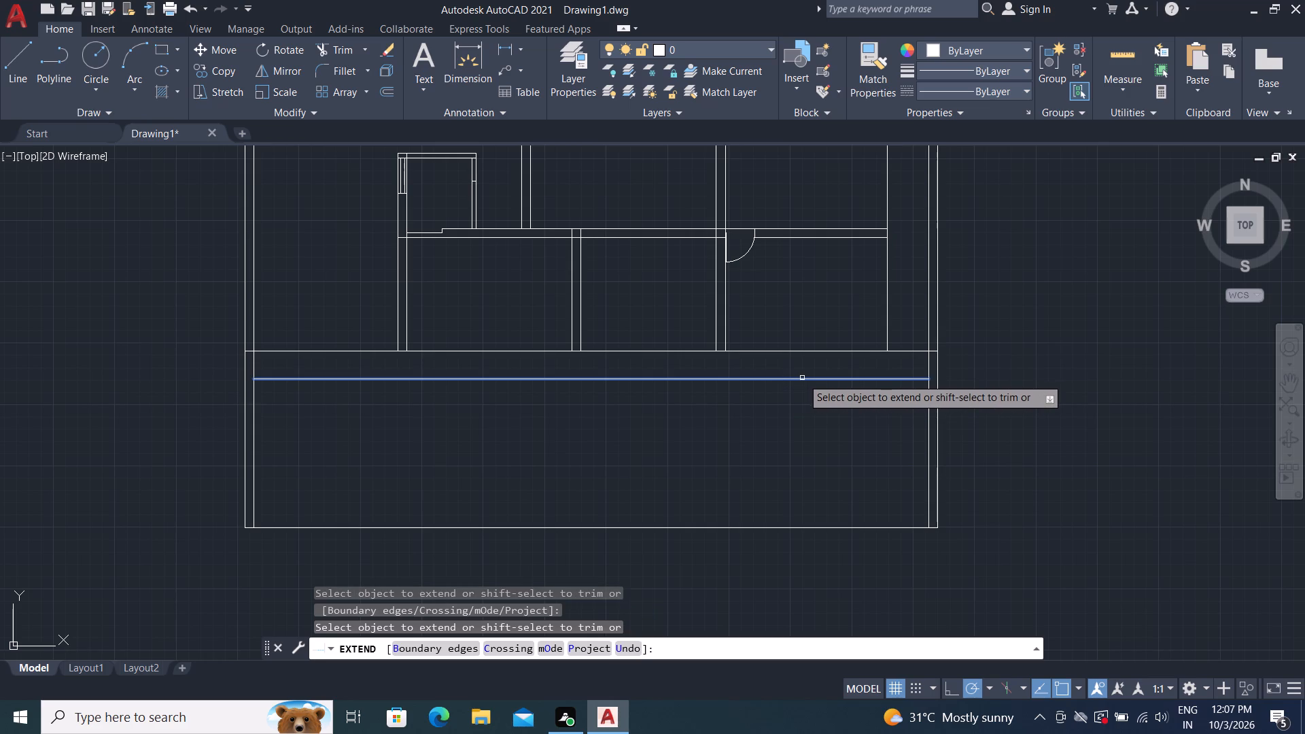
click(802, 379)
key(grave)
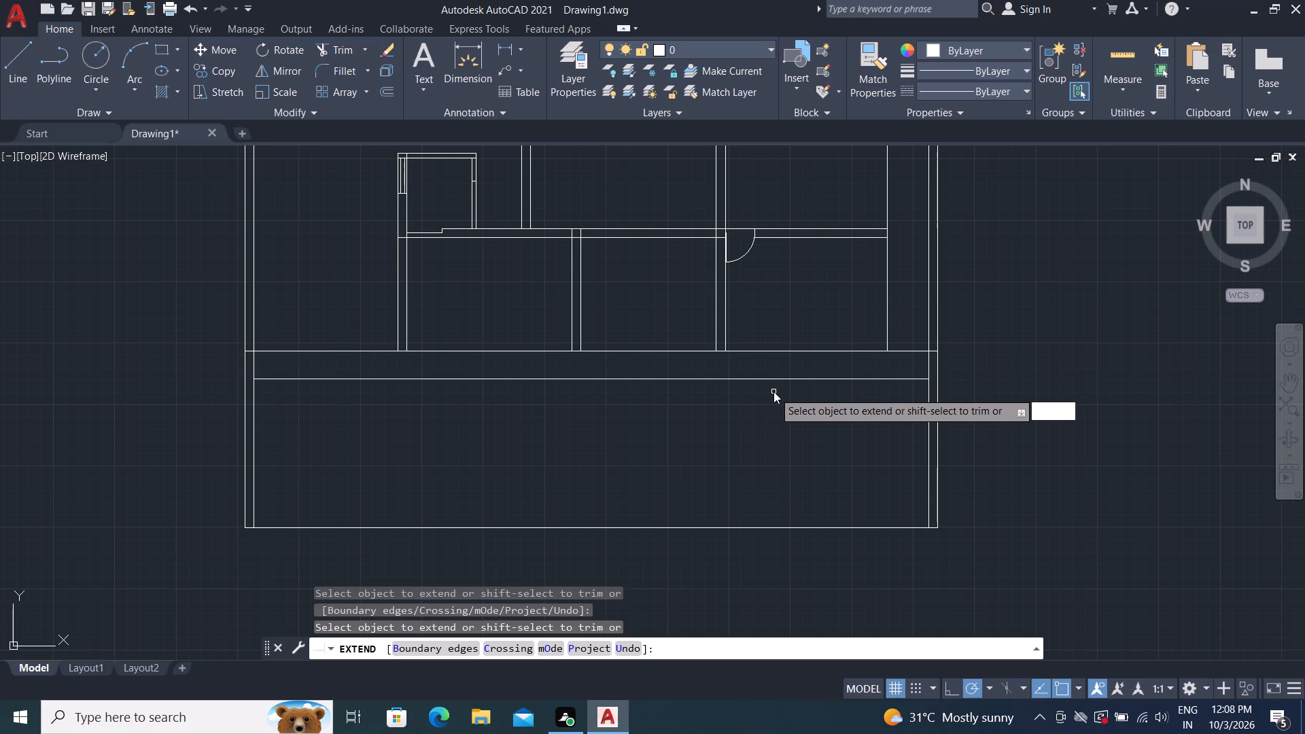
key(Escape)
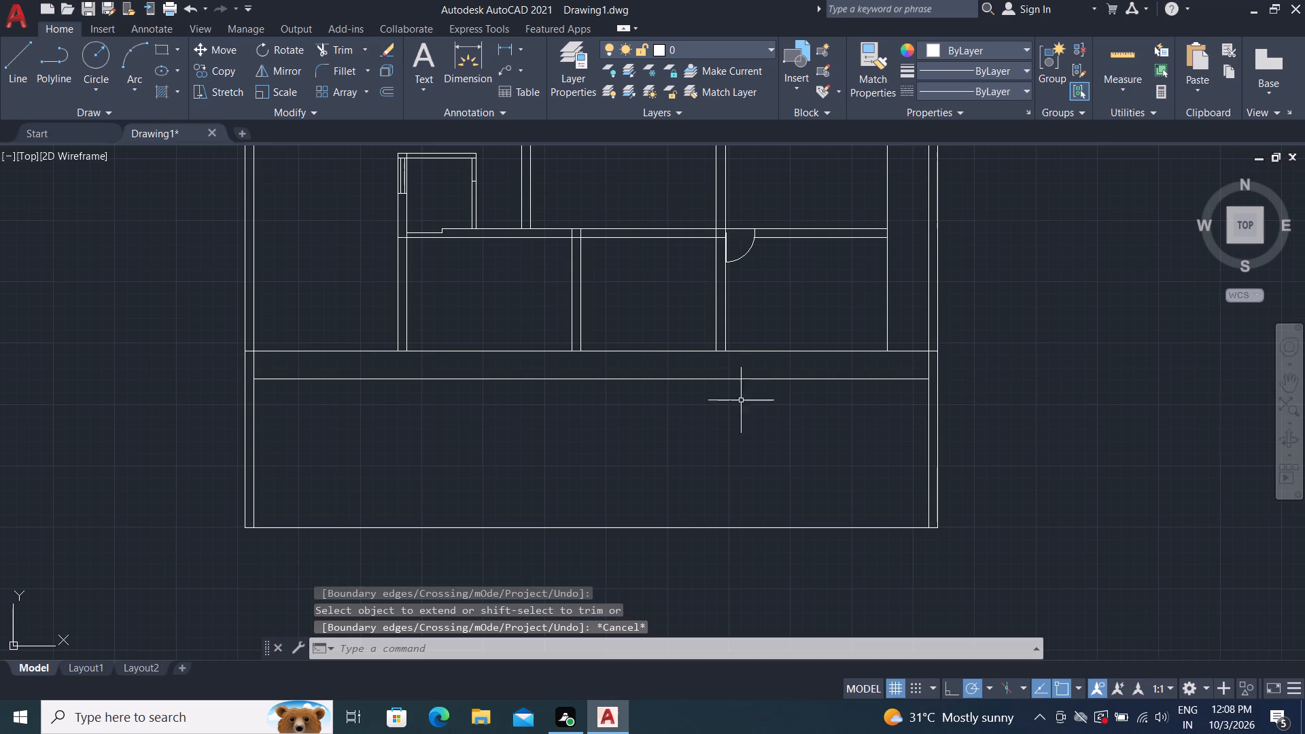
Delete the old front boundary line crossing the plan just above the extended wall line.
click(650, 351)
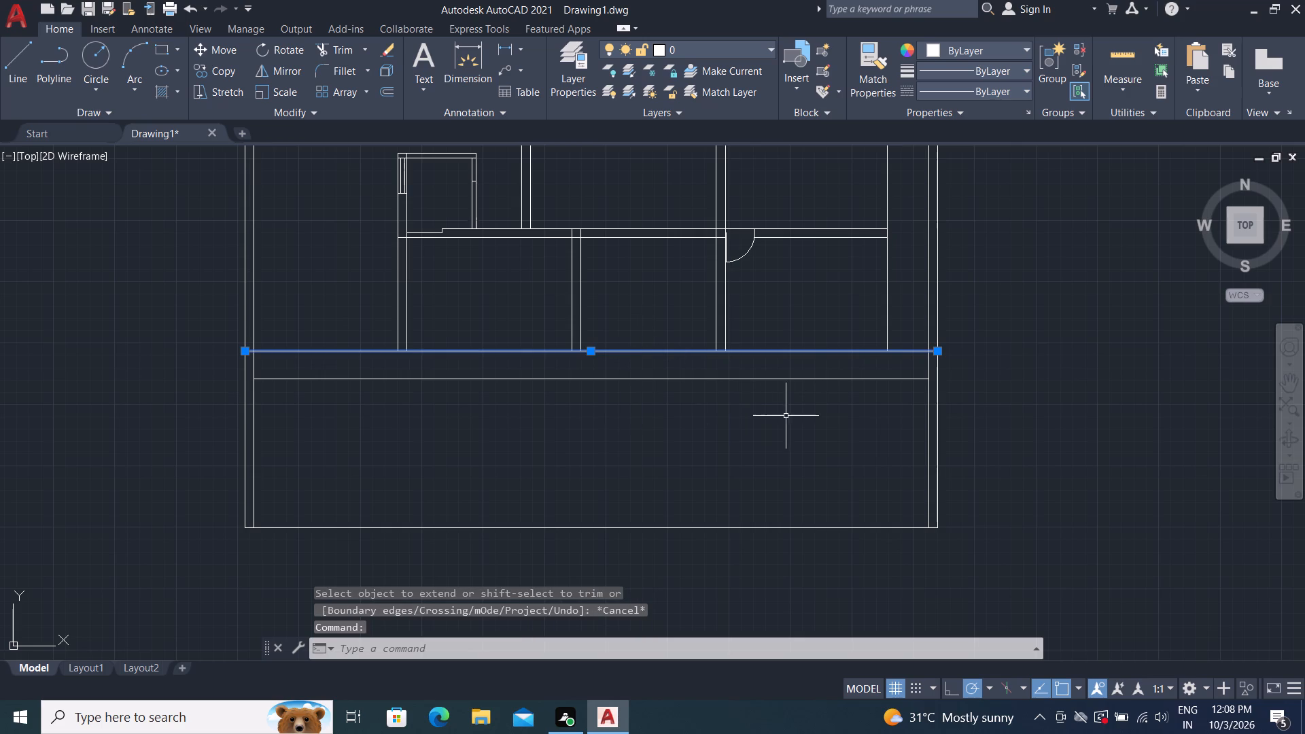
key(Delete)
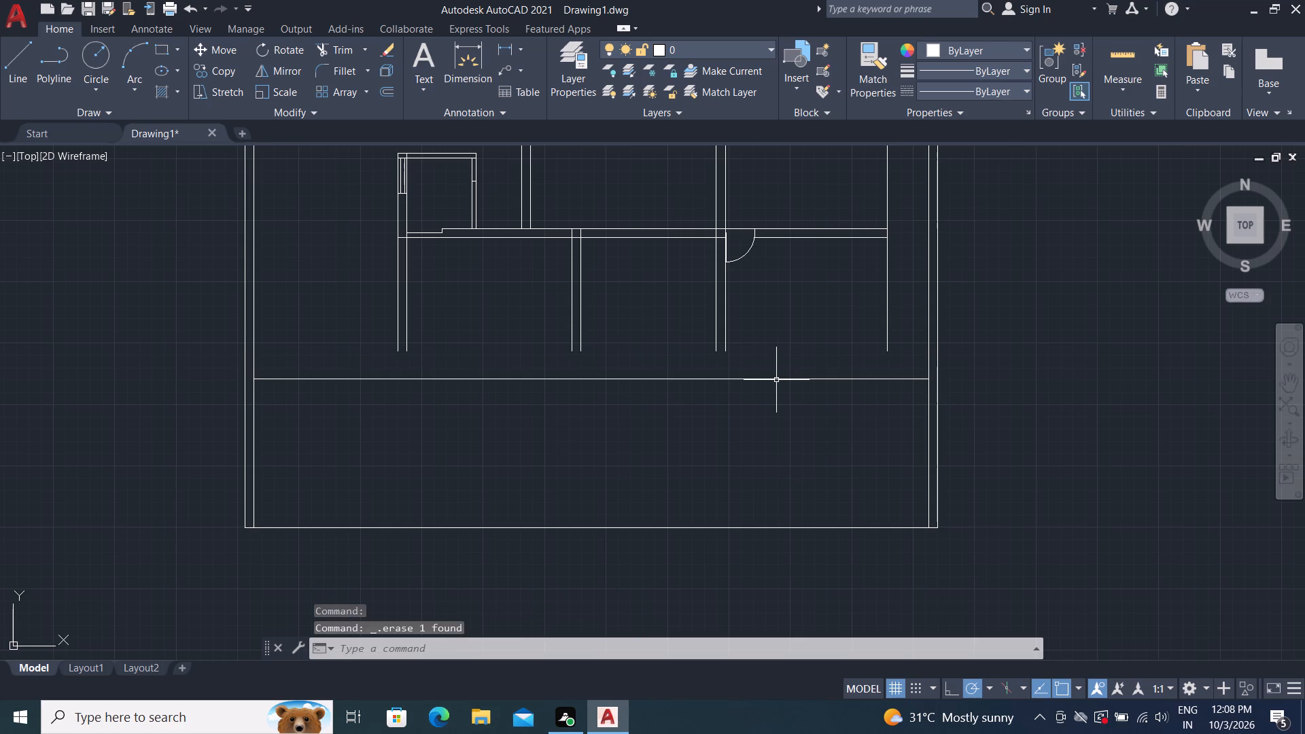
Extend the left exterior wall lines, both partitions' lines and the right exterior wall's outer line down to the new front wall line.
text(EX)
key(space)
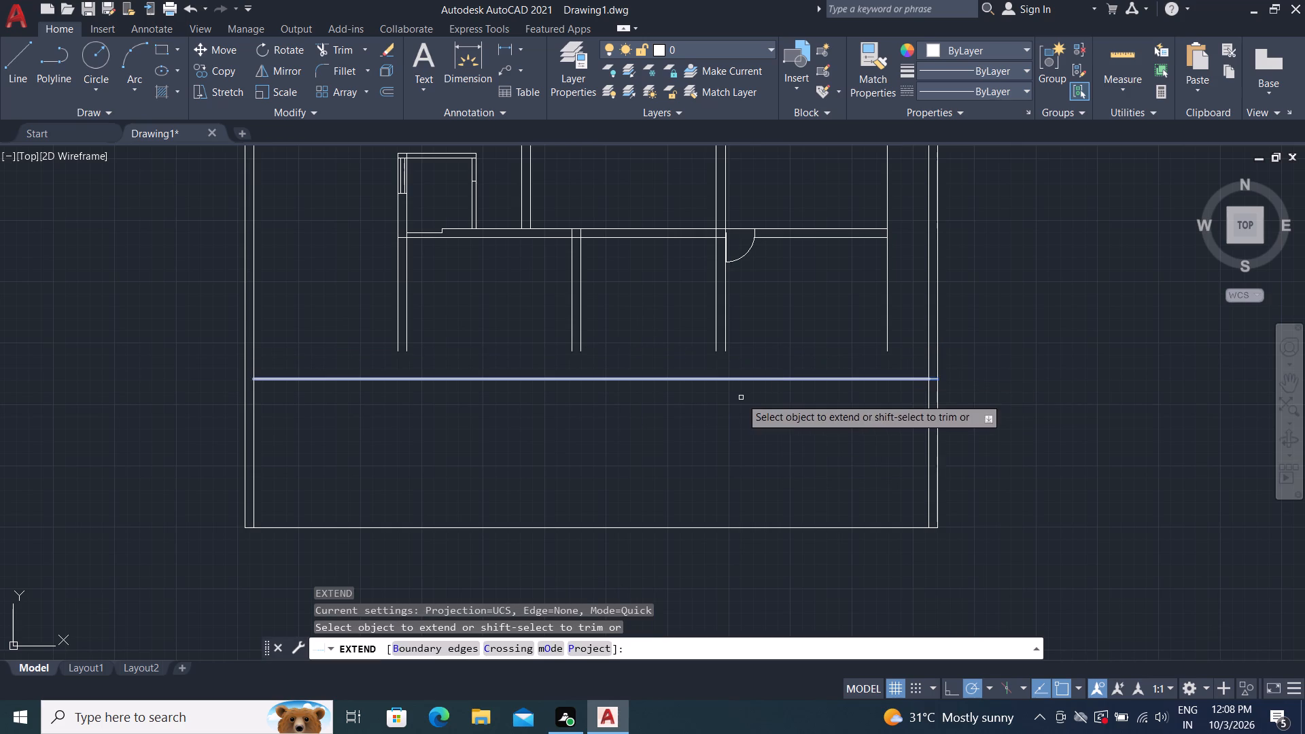
click(397, 346)
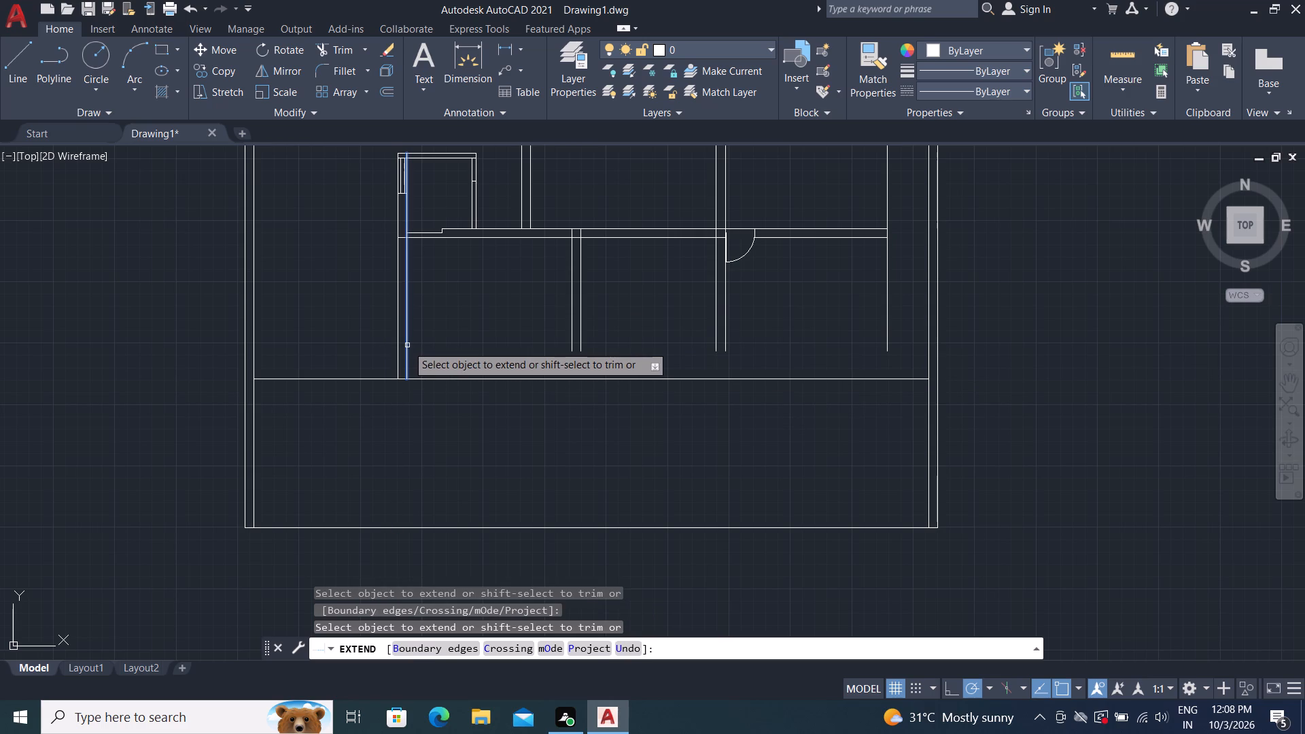
click(407, 346)
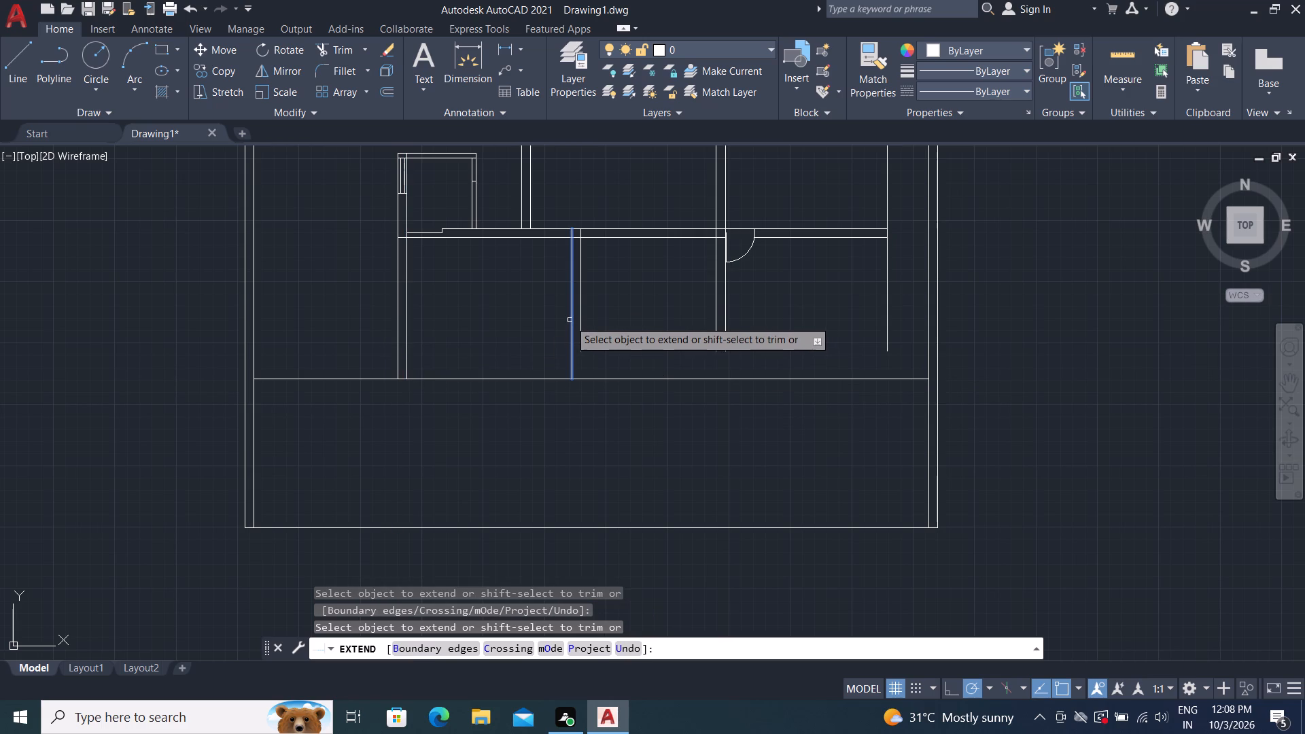
click(570, 320)
click(580, 335)
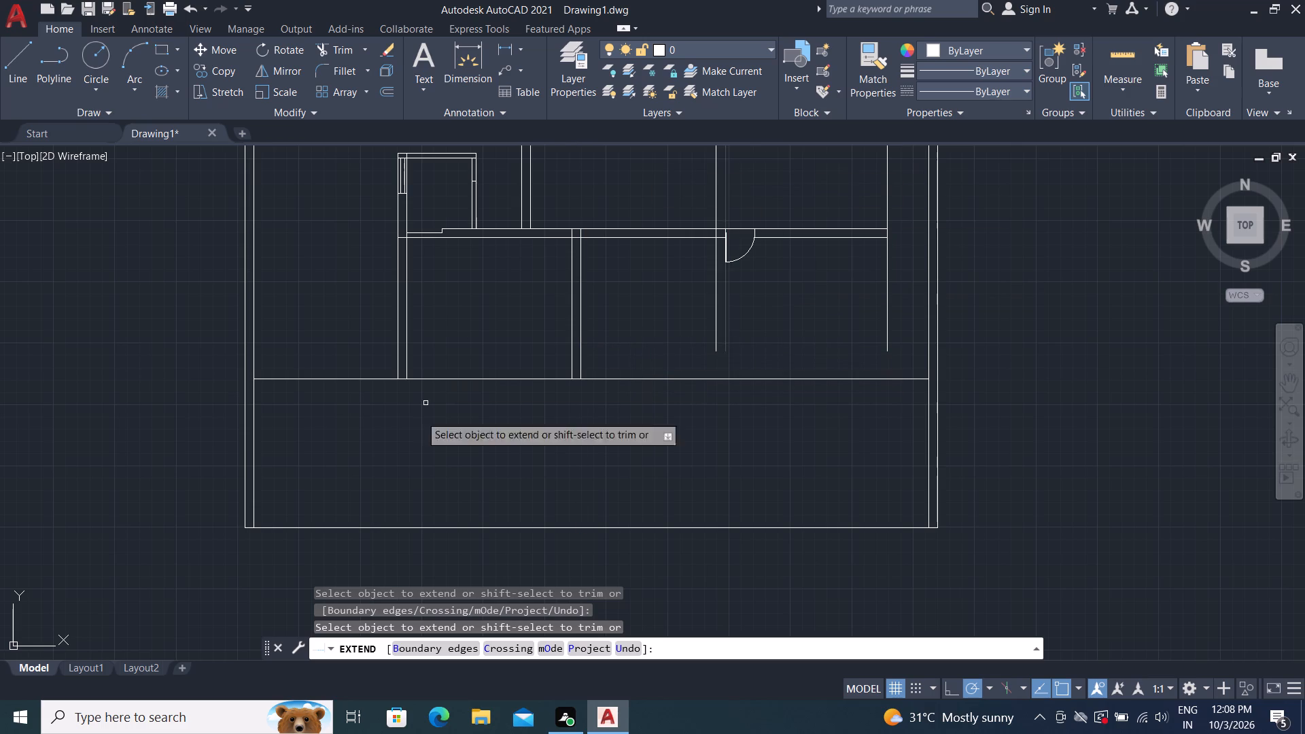
click(714, 337)
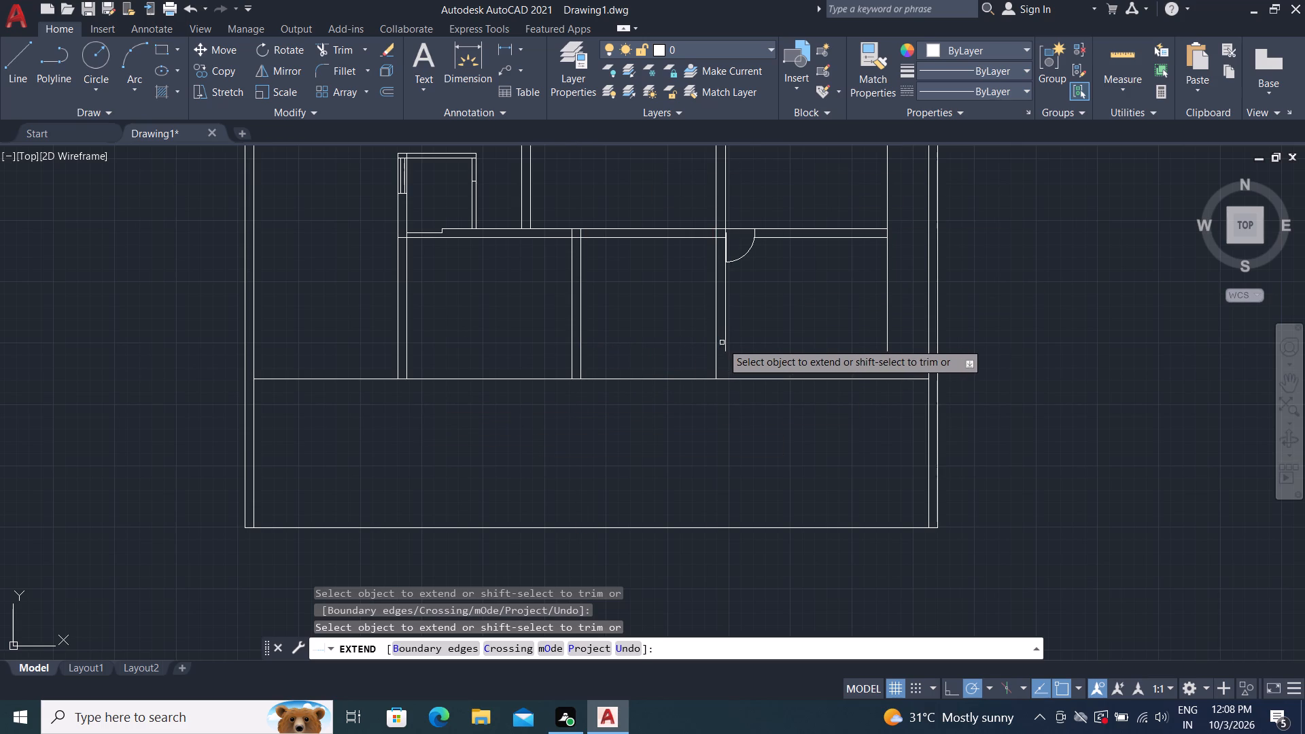
click(724, 347)
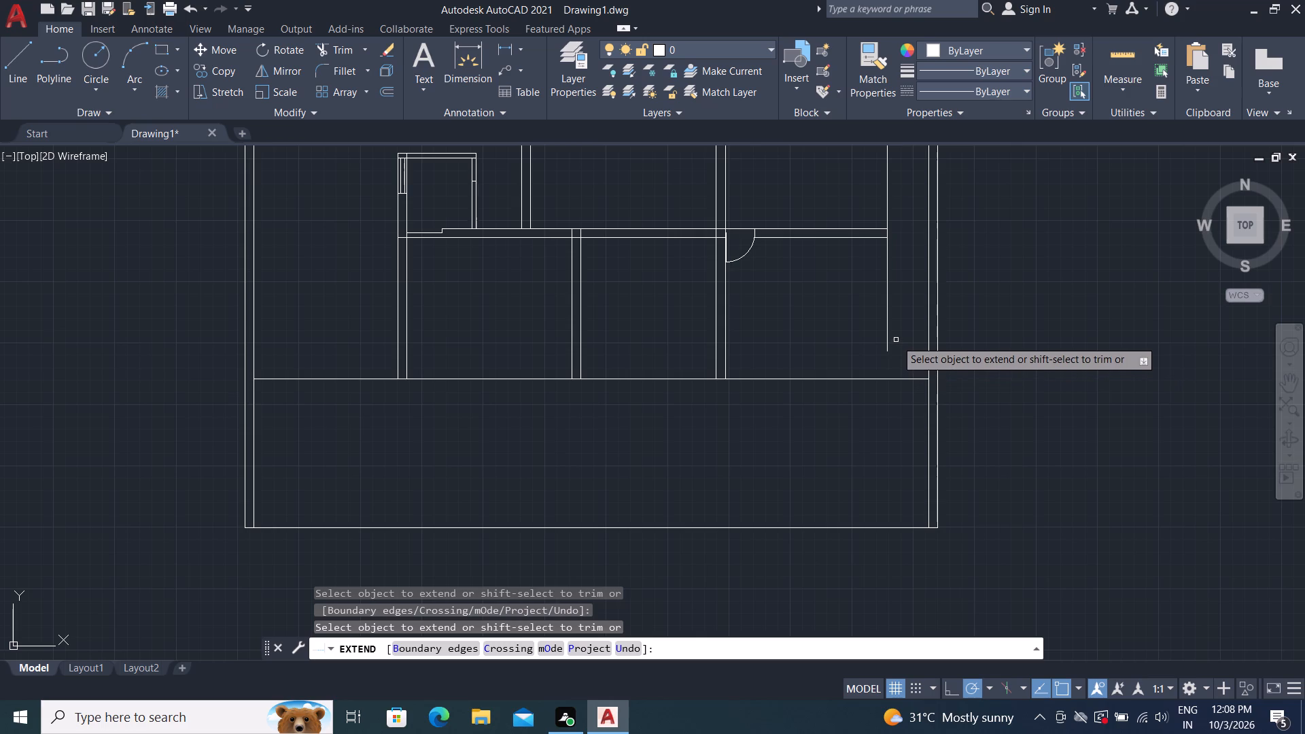
click(887, 342)
Extend the inner line of the right exterior wall from the upper right room down to the front wall line.
middle_drag(831, 311, 831, 323)
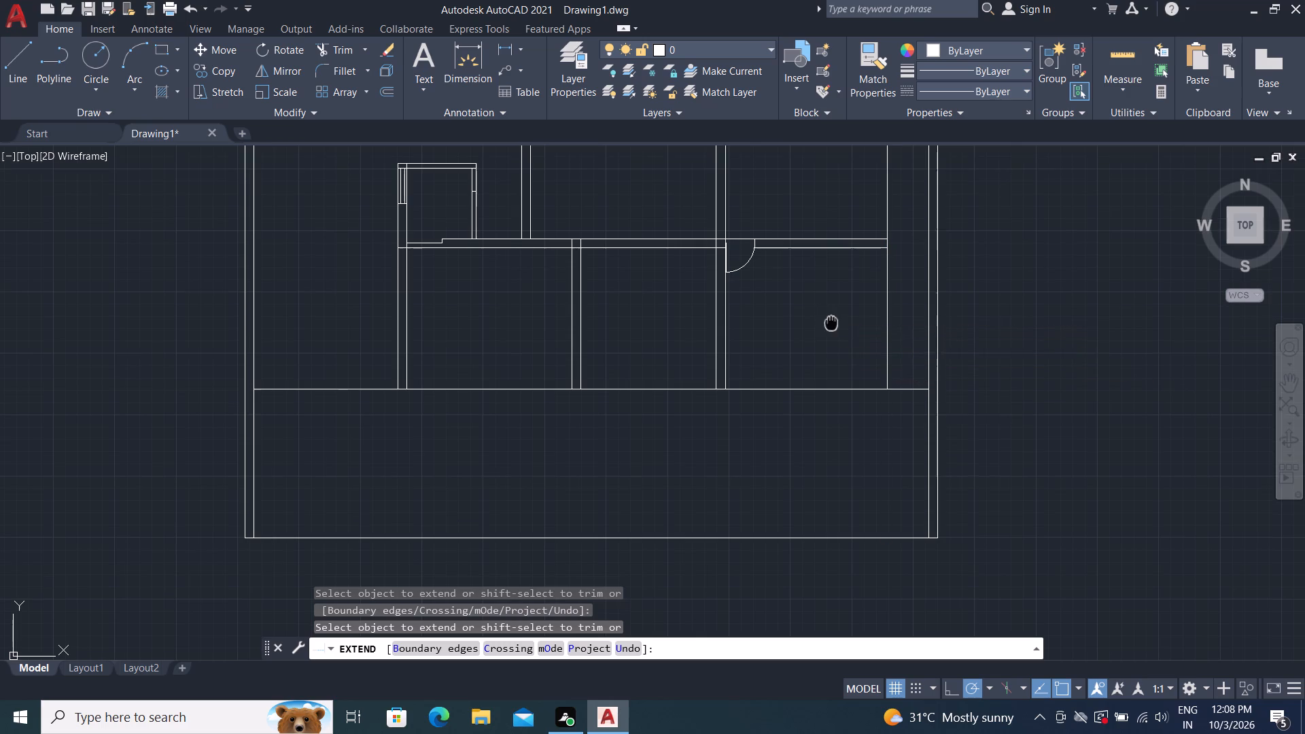
middle_drag(831, 323, 753, 484)
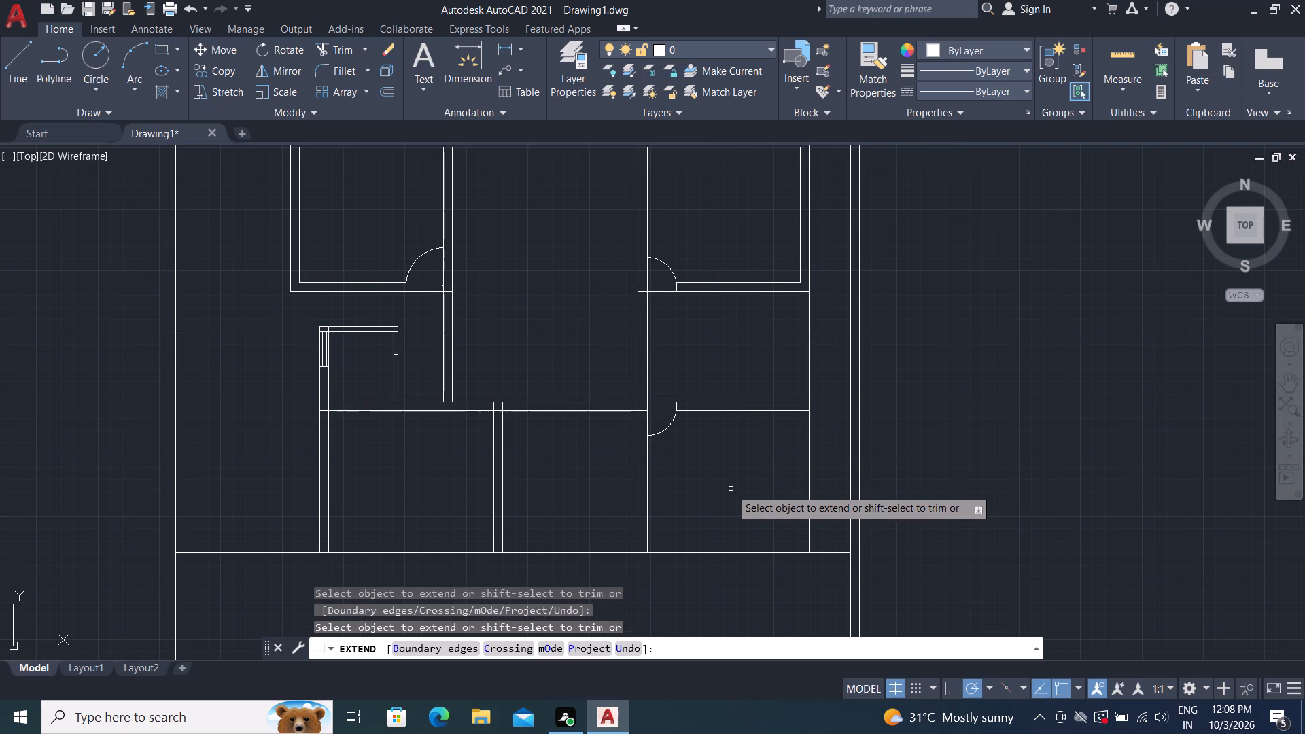
click(800, 276)
click(799, 279)
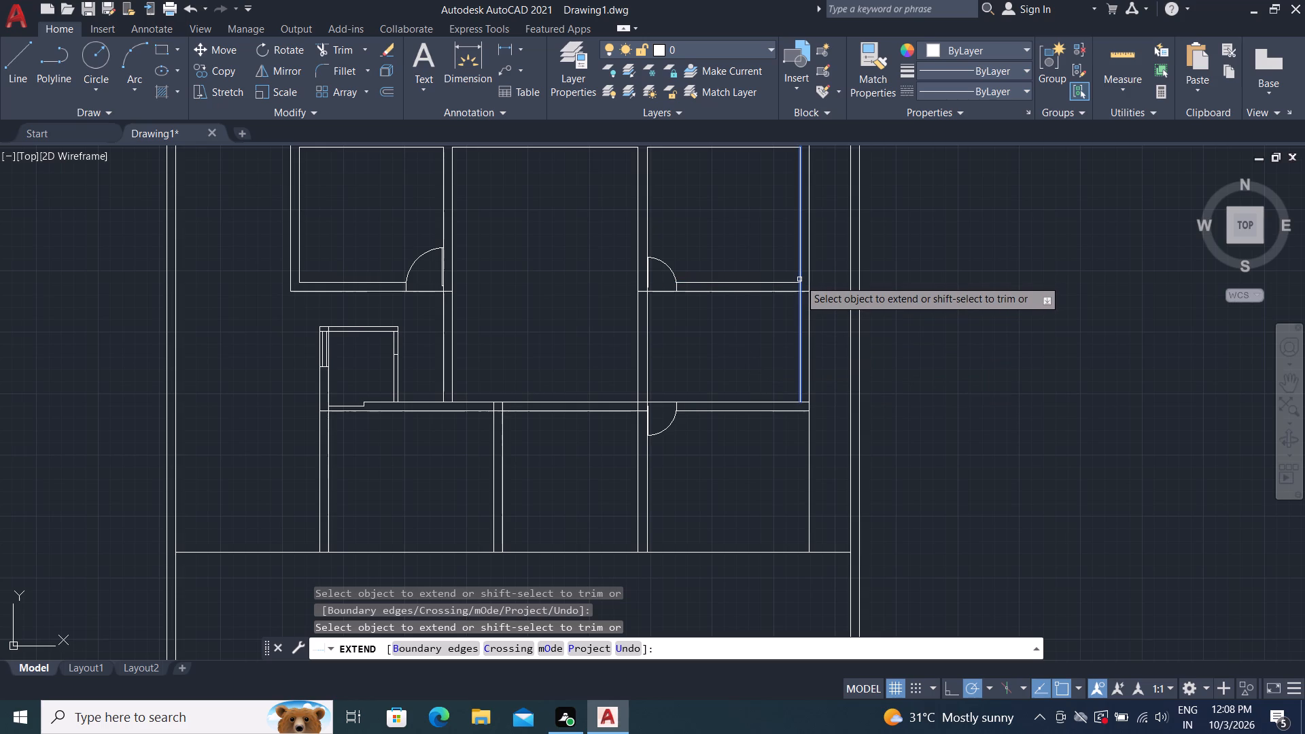
click(800, 281)
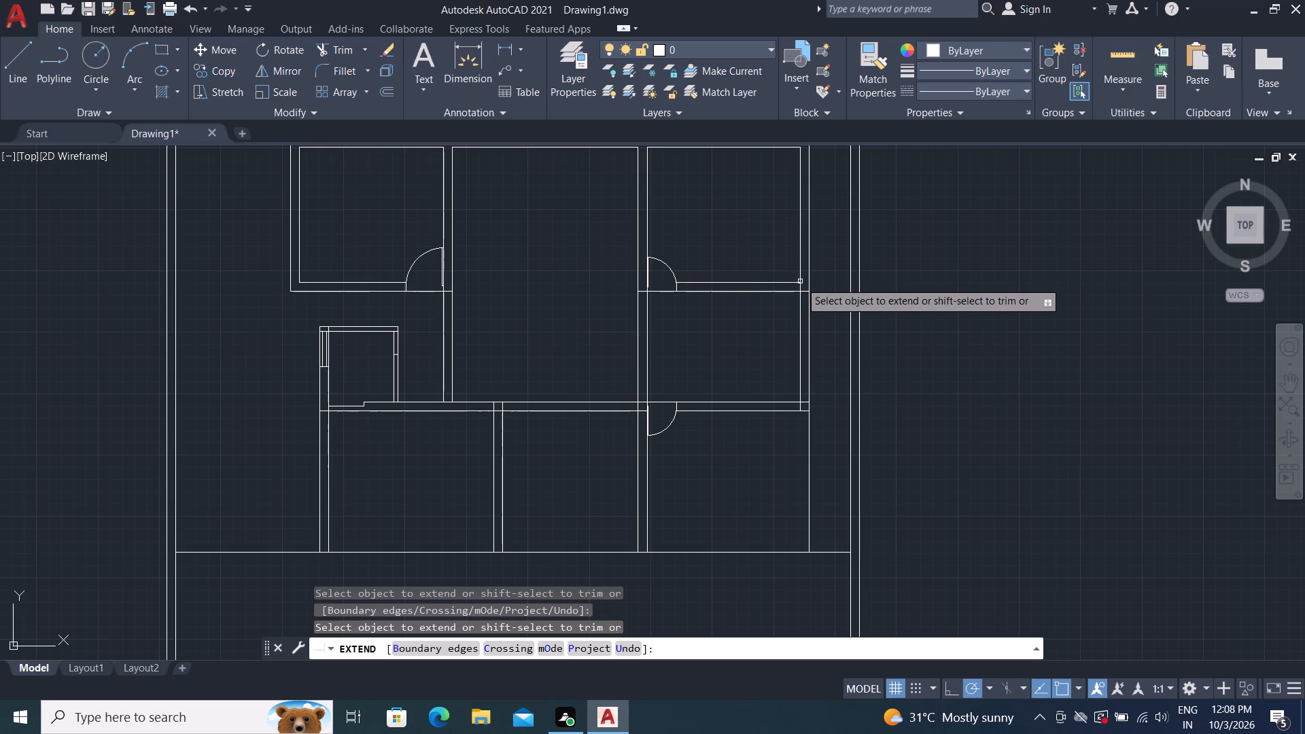
click(798, 308)
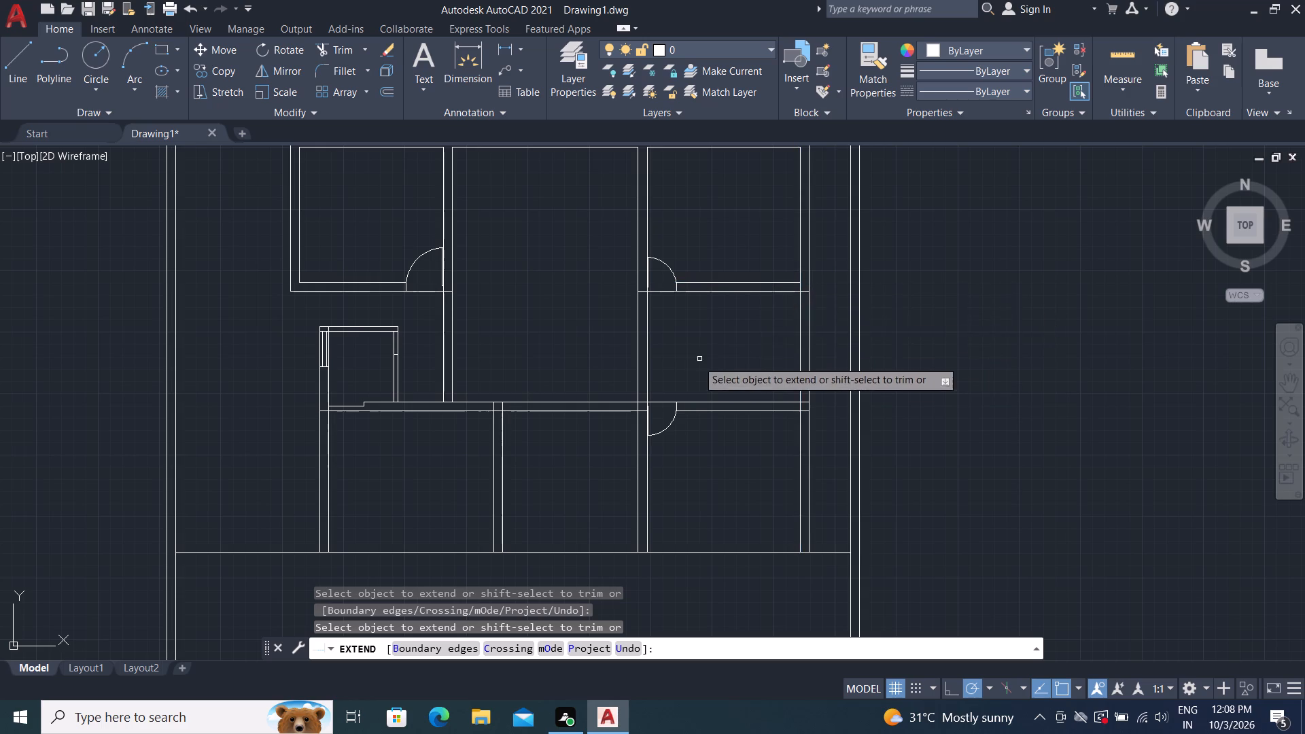
scroll(698, 366, down, 1)
middle_drag(701, 491, 728, 334)
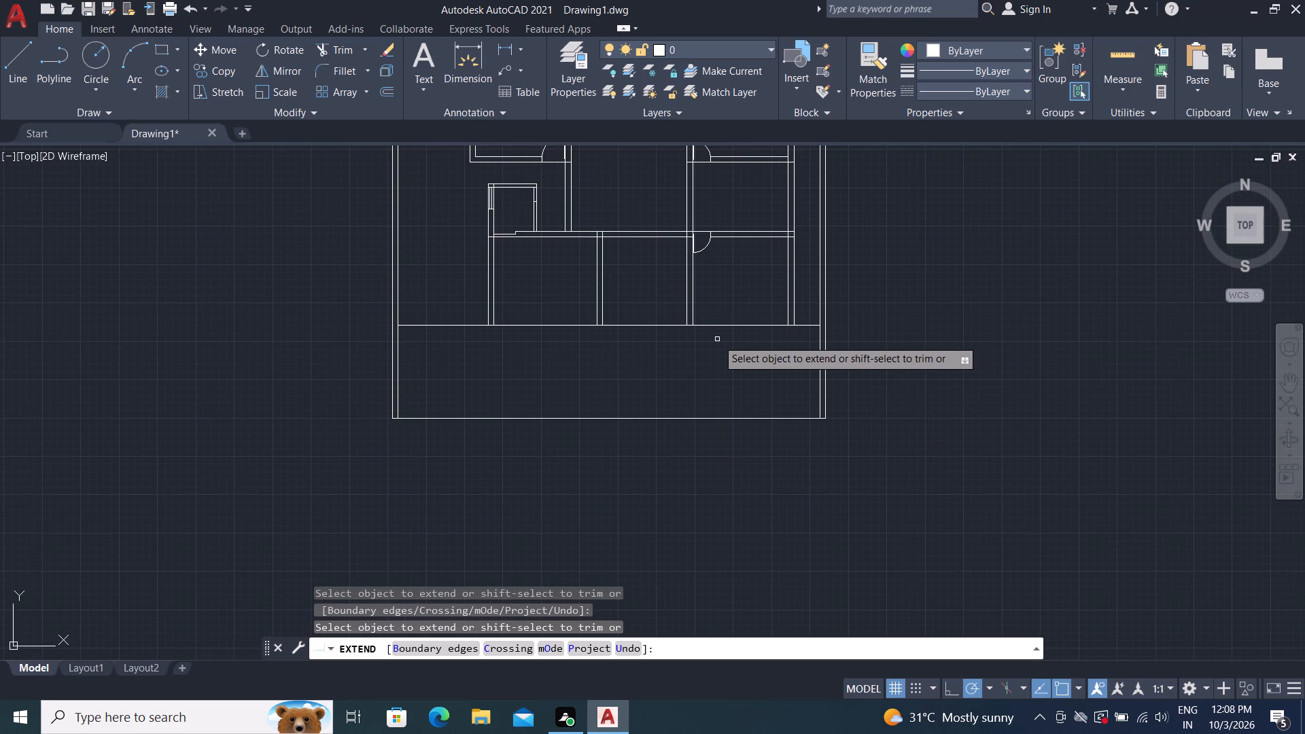
scroll(717, 339, up, 1)
middle_drag(718, 335, 771, 354)
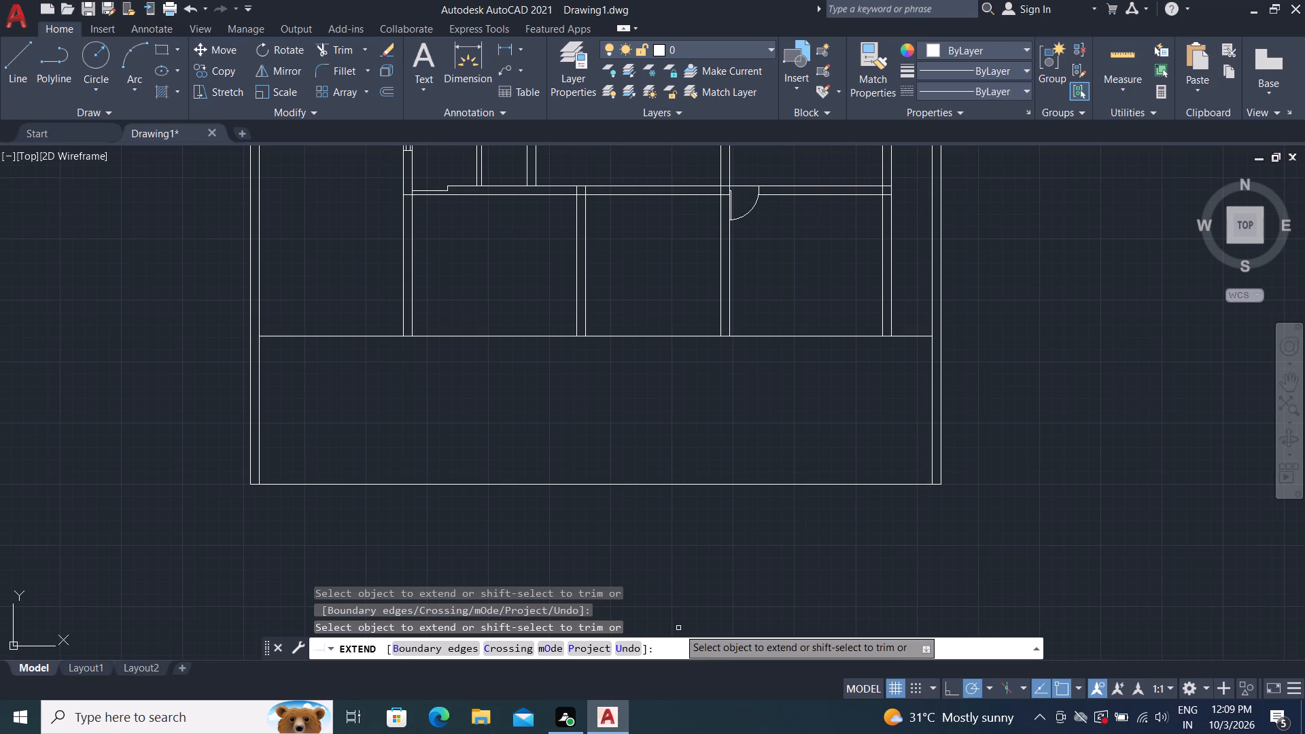
key(Escape)
Offset the building's front wall line 9" downward to form the wall's outer face.
text(O)
key(space)
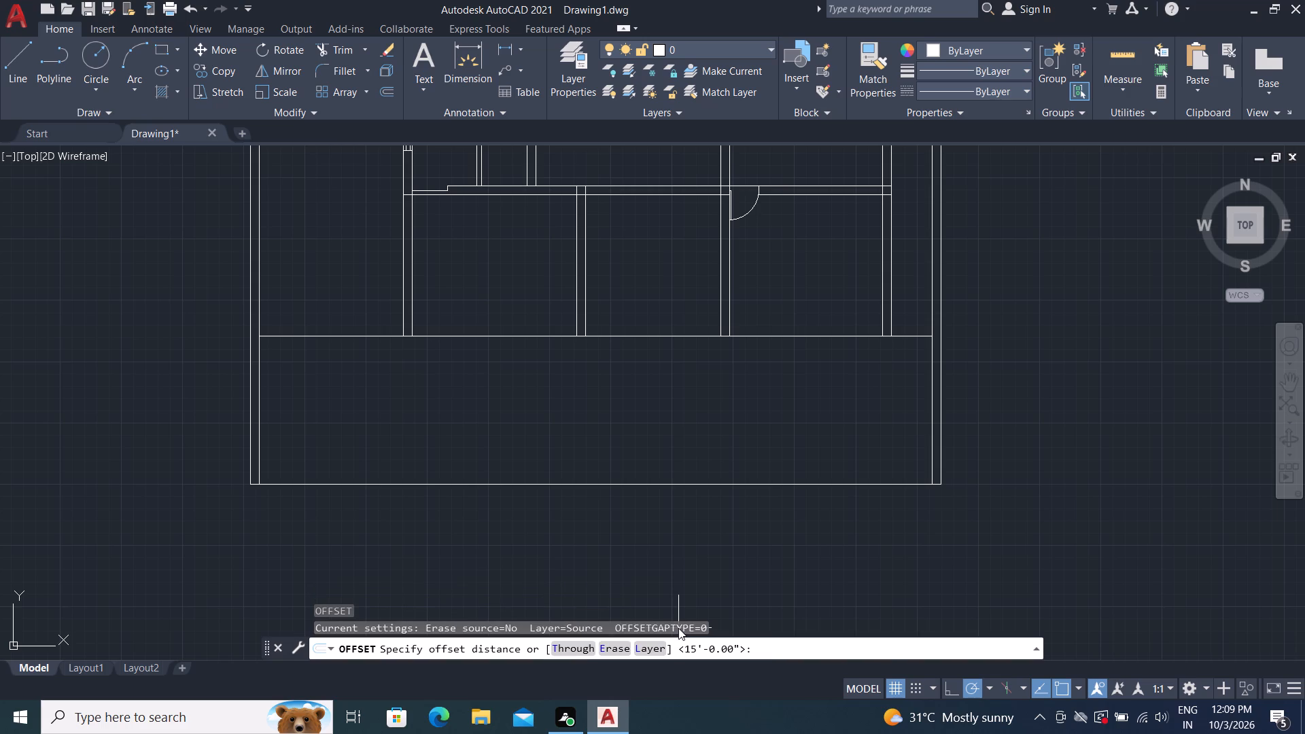
key(9)
key(shift+quotedbl)
key(Return)
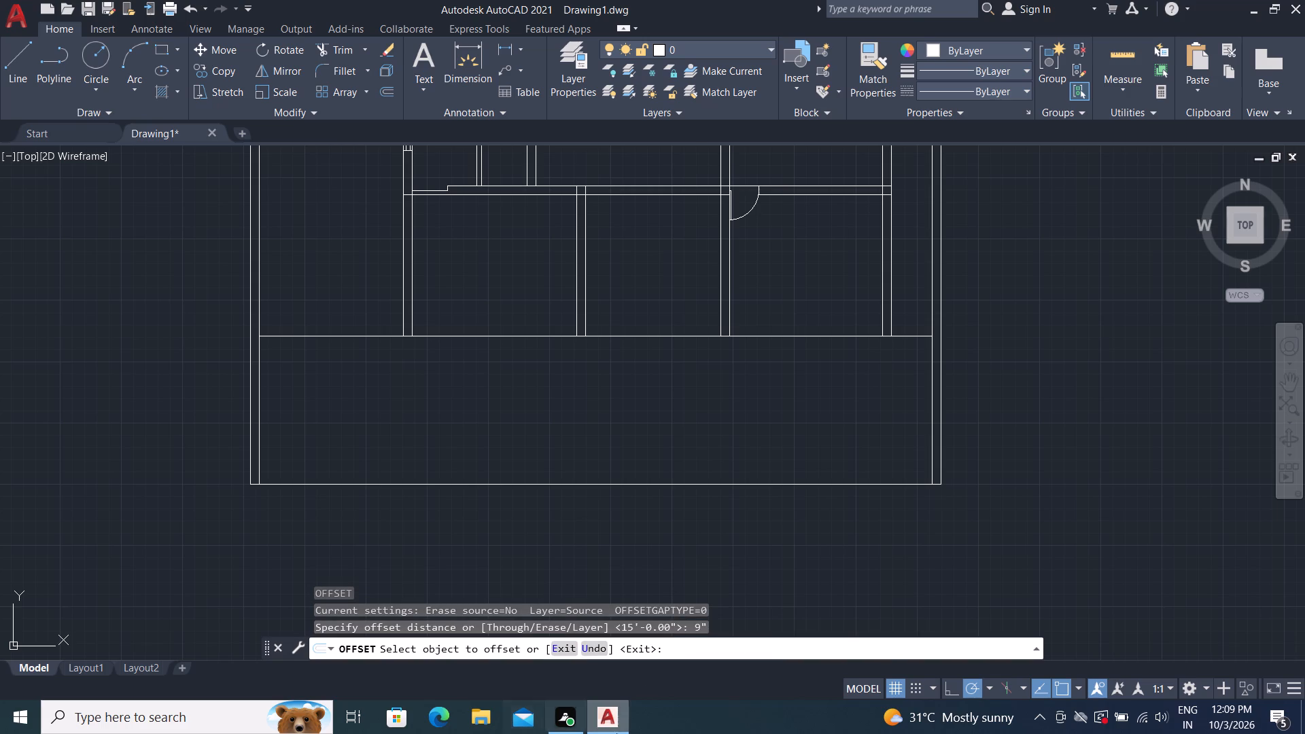
click(659, 335)
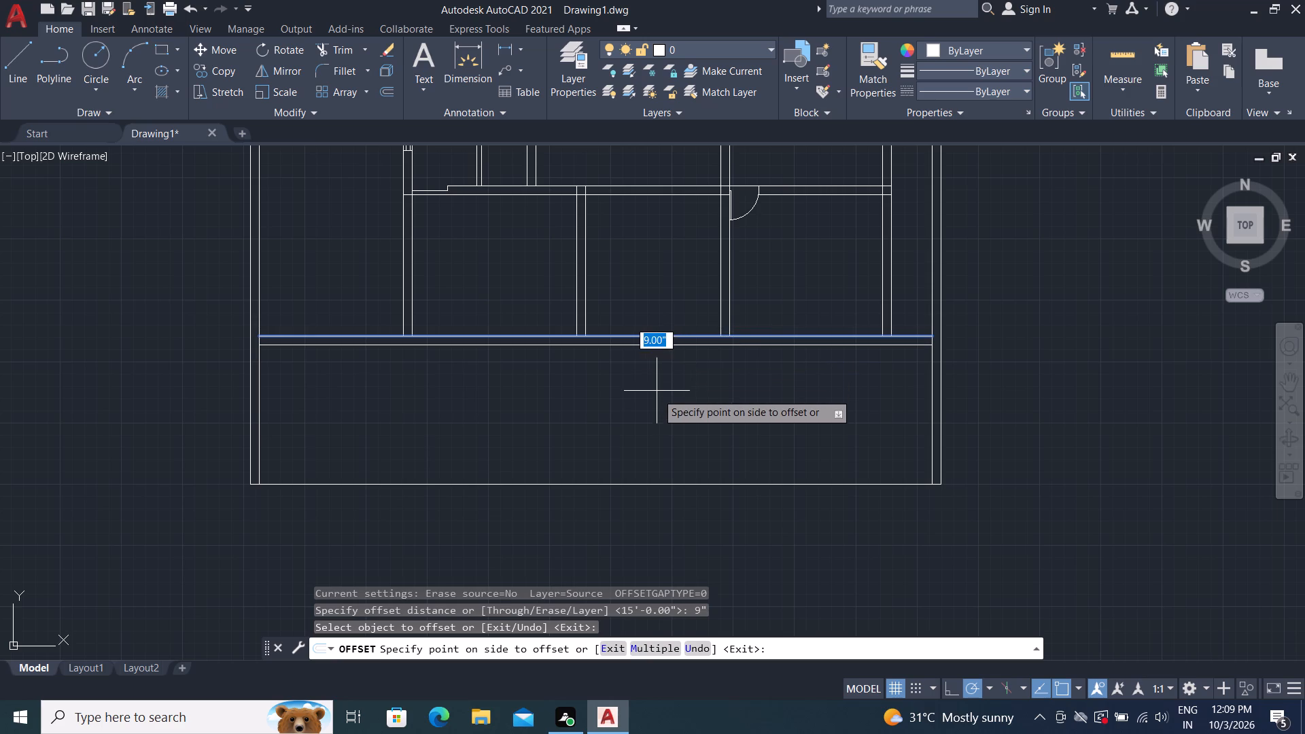
click(657, 403)
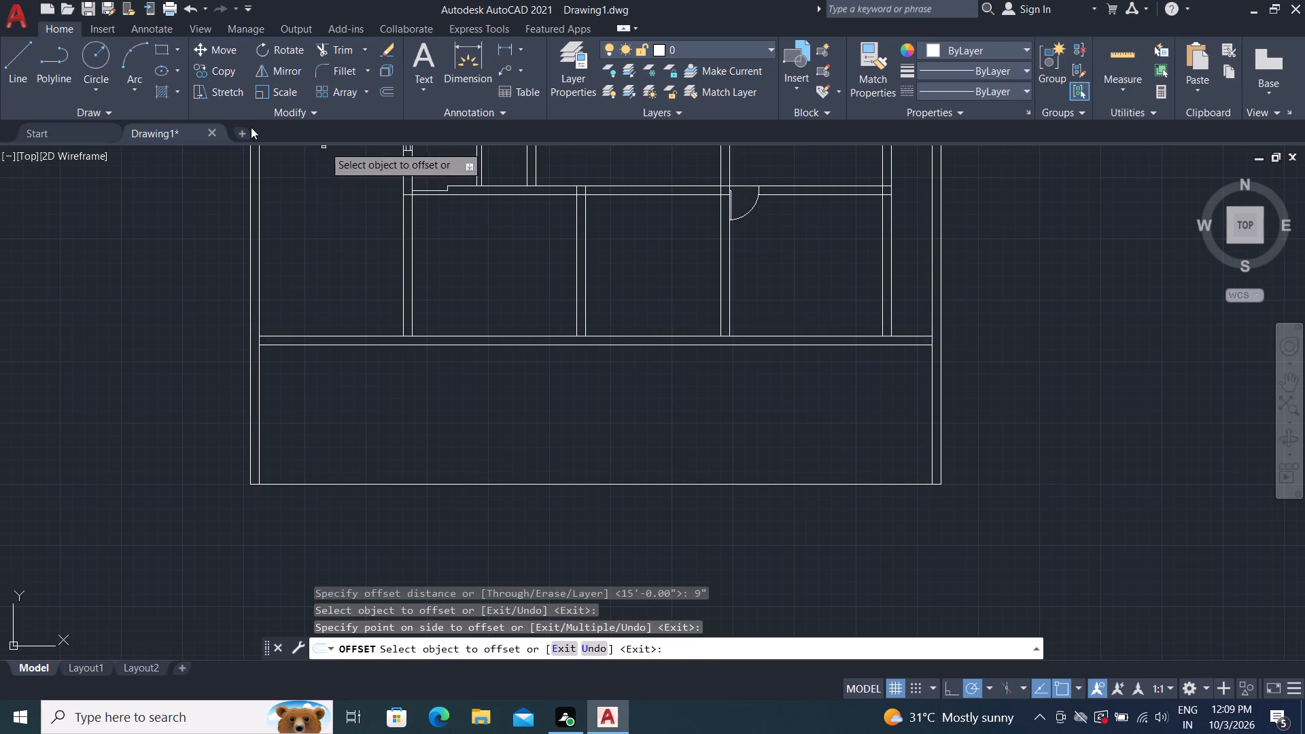
key(Escape)
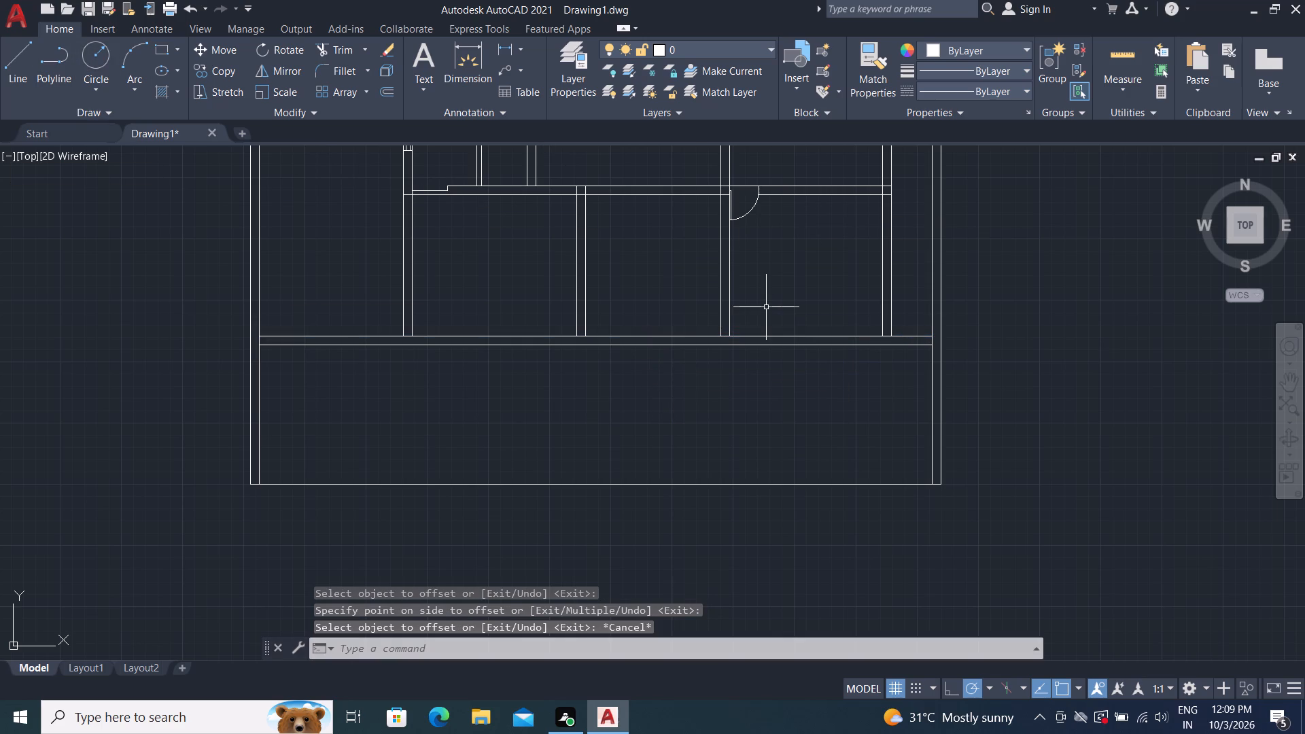
Extend the outer lines of the left and right exterior walls down to the front wall's outer face.
text(EX)
key(space)
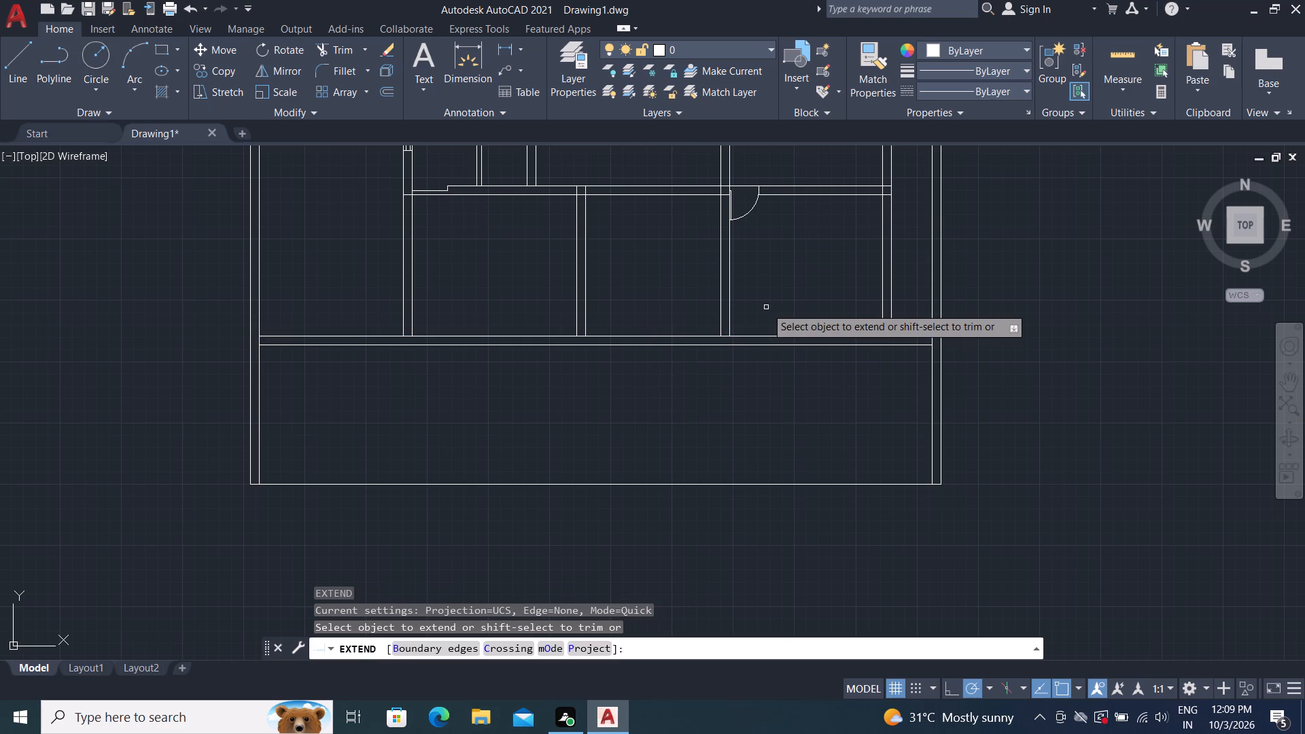
click(405, 328)
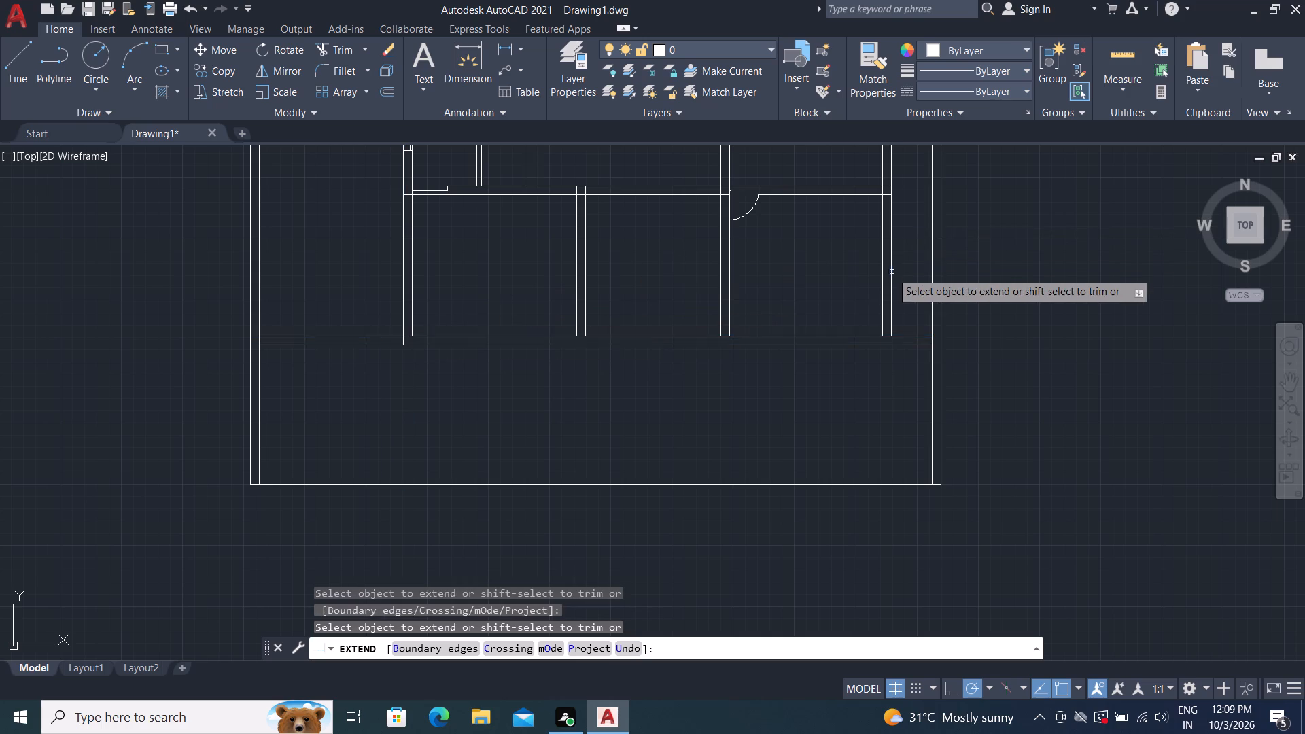
click(892, 270)
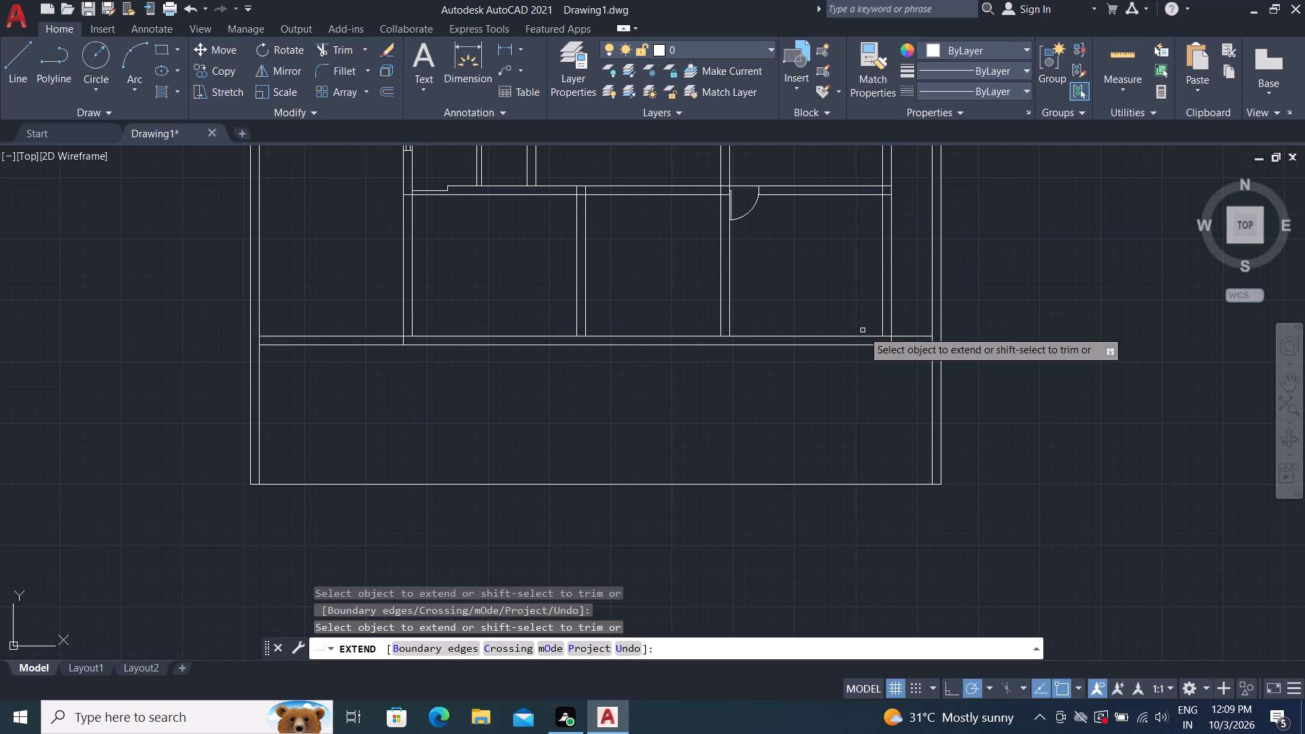
key(Escape)
Trim both front wall lines where they project beyond the building's left and right exterior walls.
text(TR)
key(space)
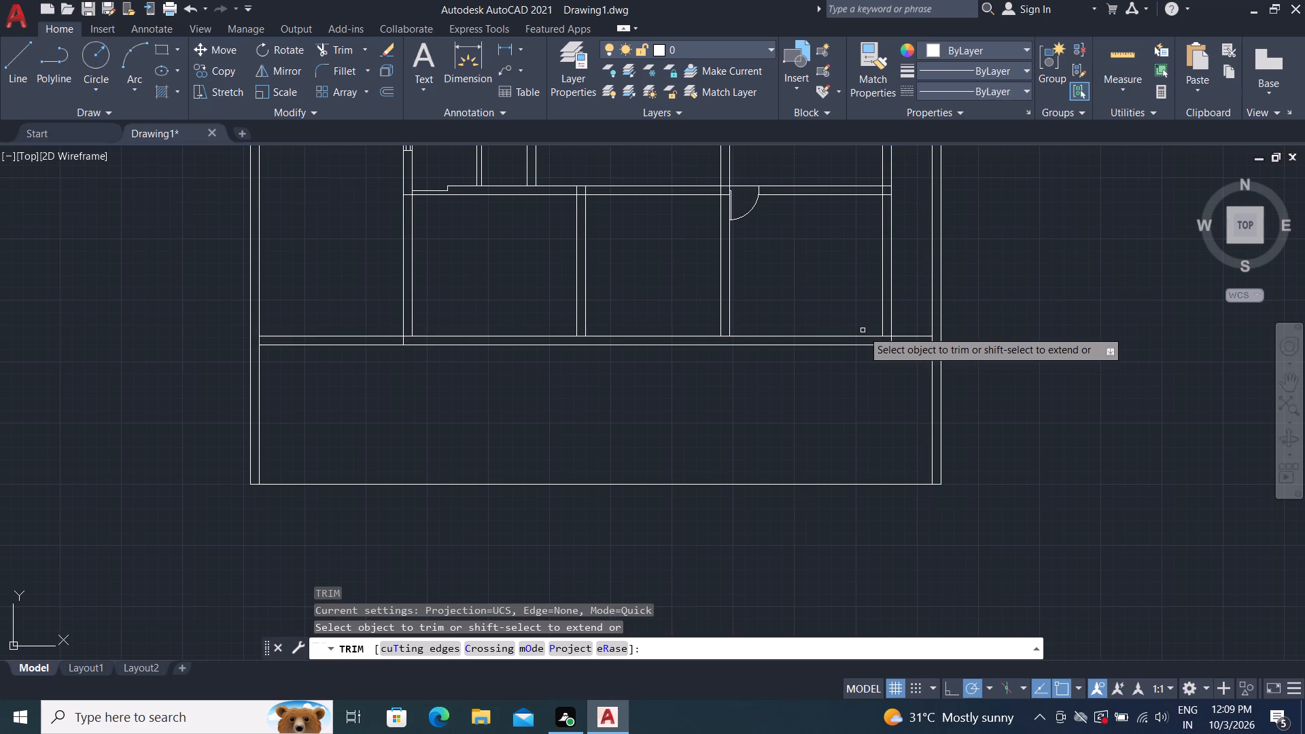
drag(347, 298, 346, 297)
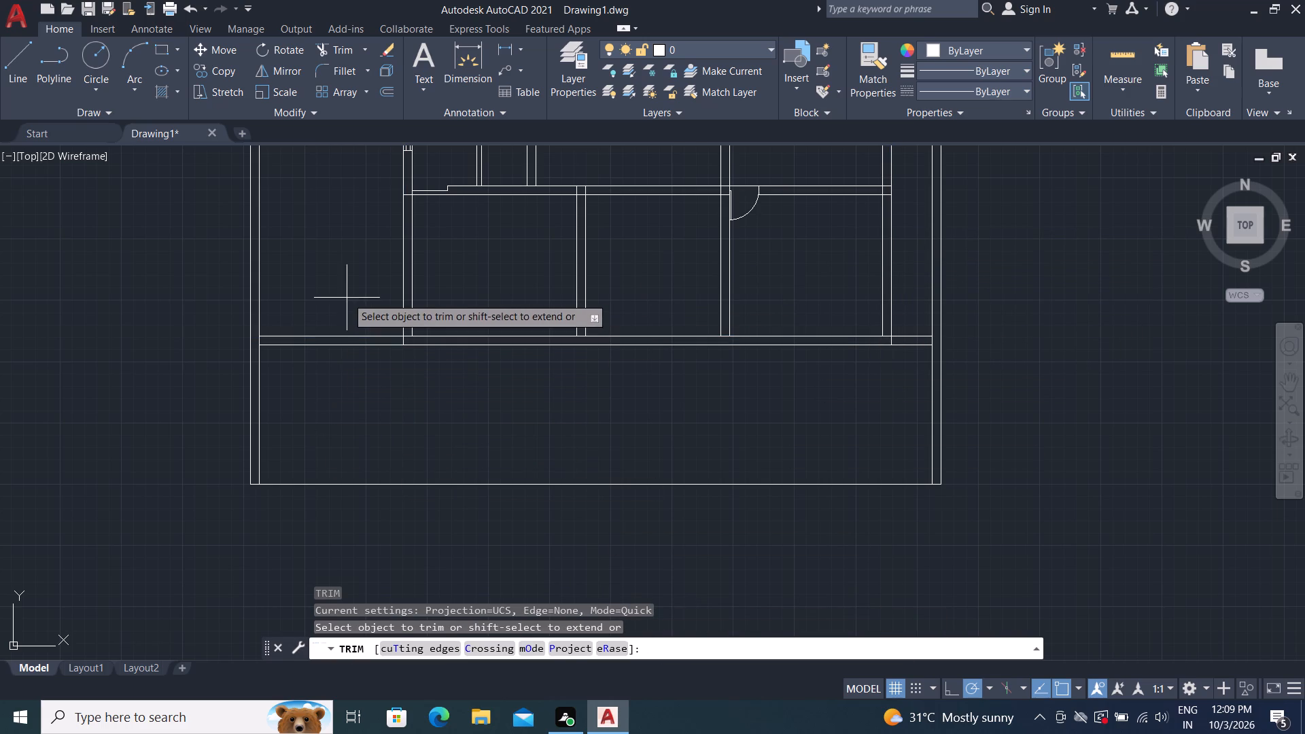
drag(346, 297, 355, 345)
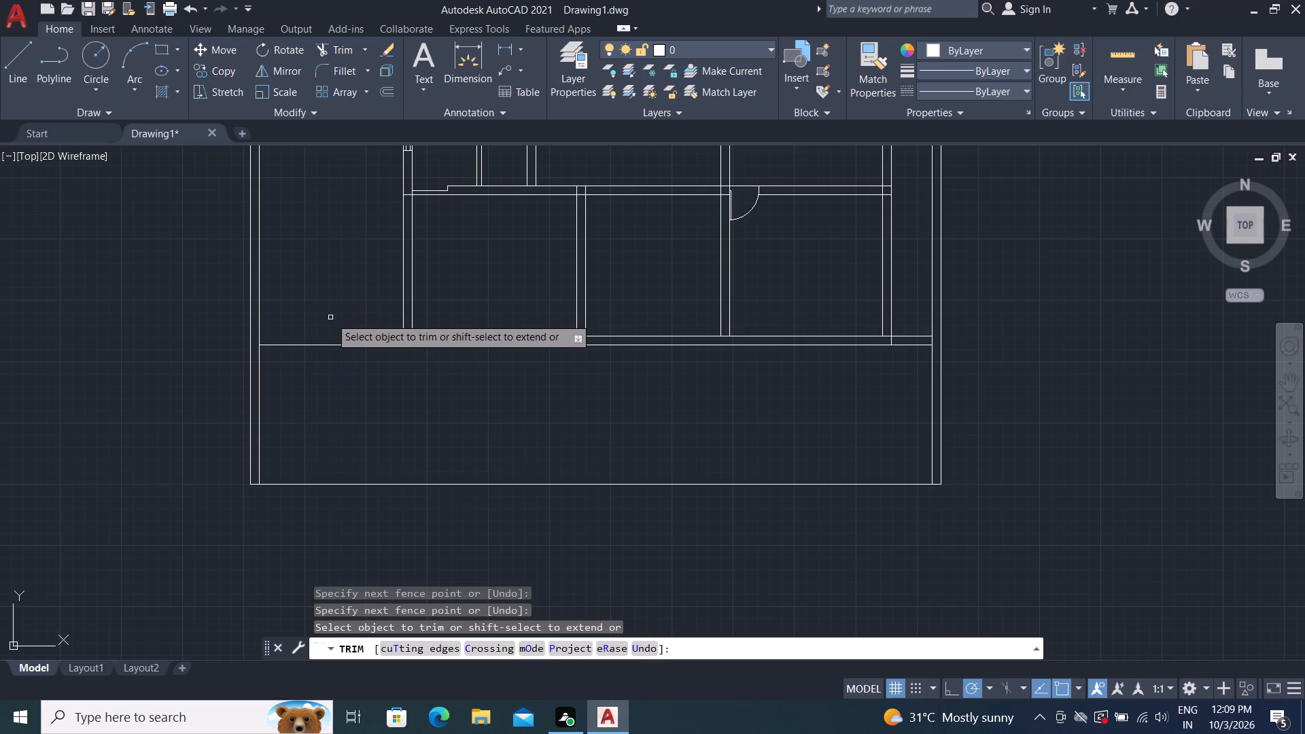
drag(334, 317, 355, 358)
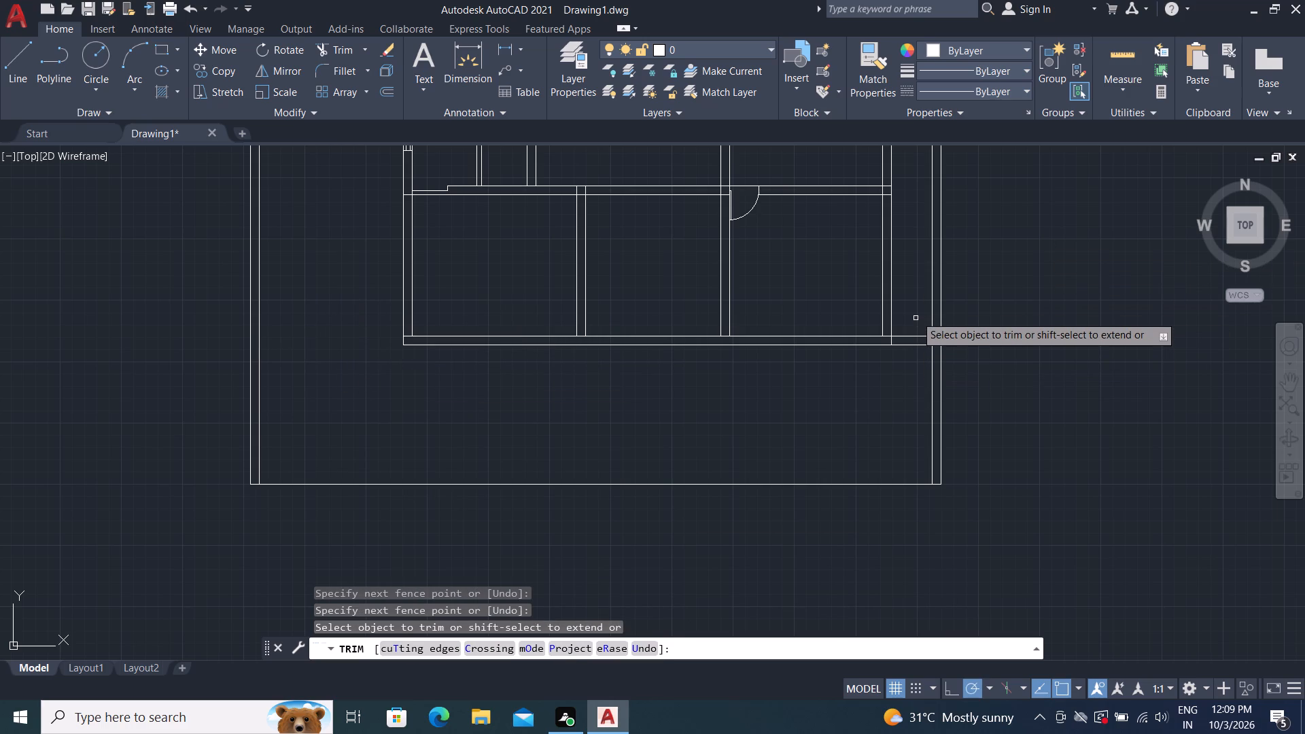
drag(916, 315, 918, 350)
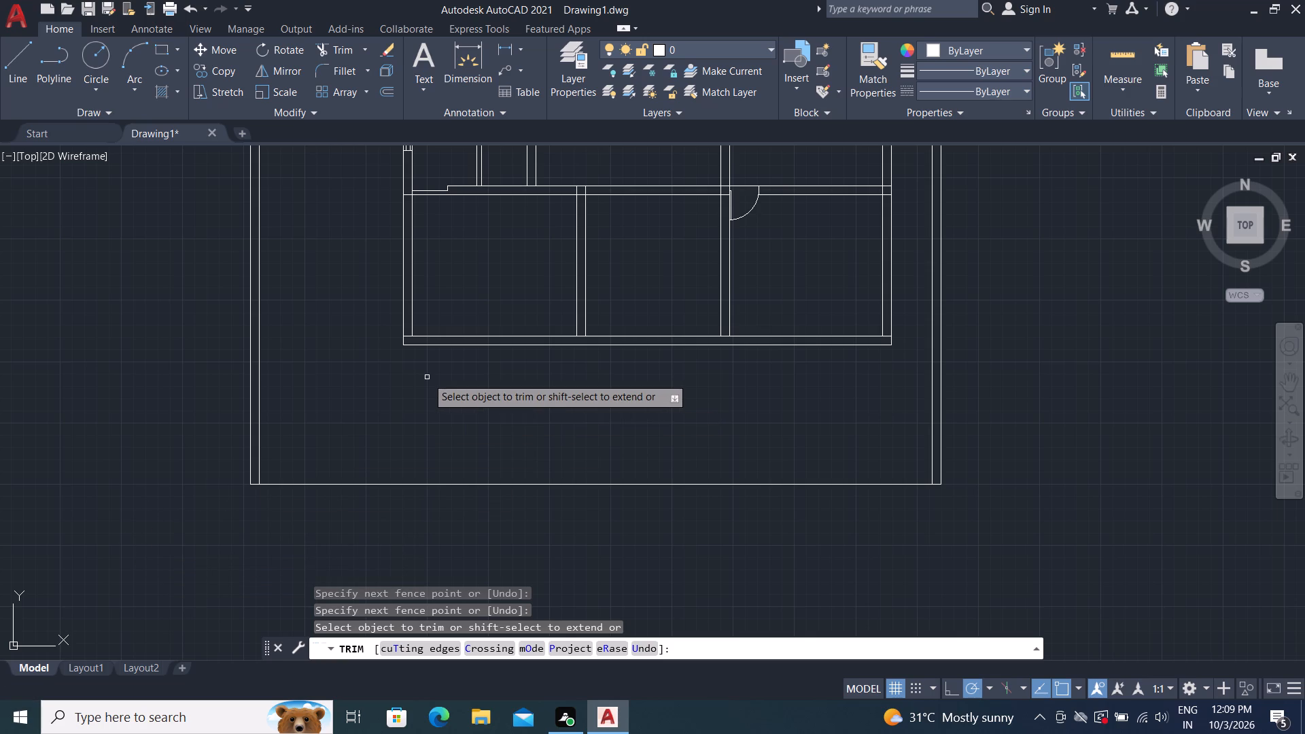
key(Escape)
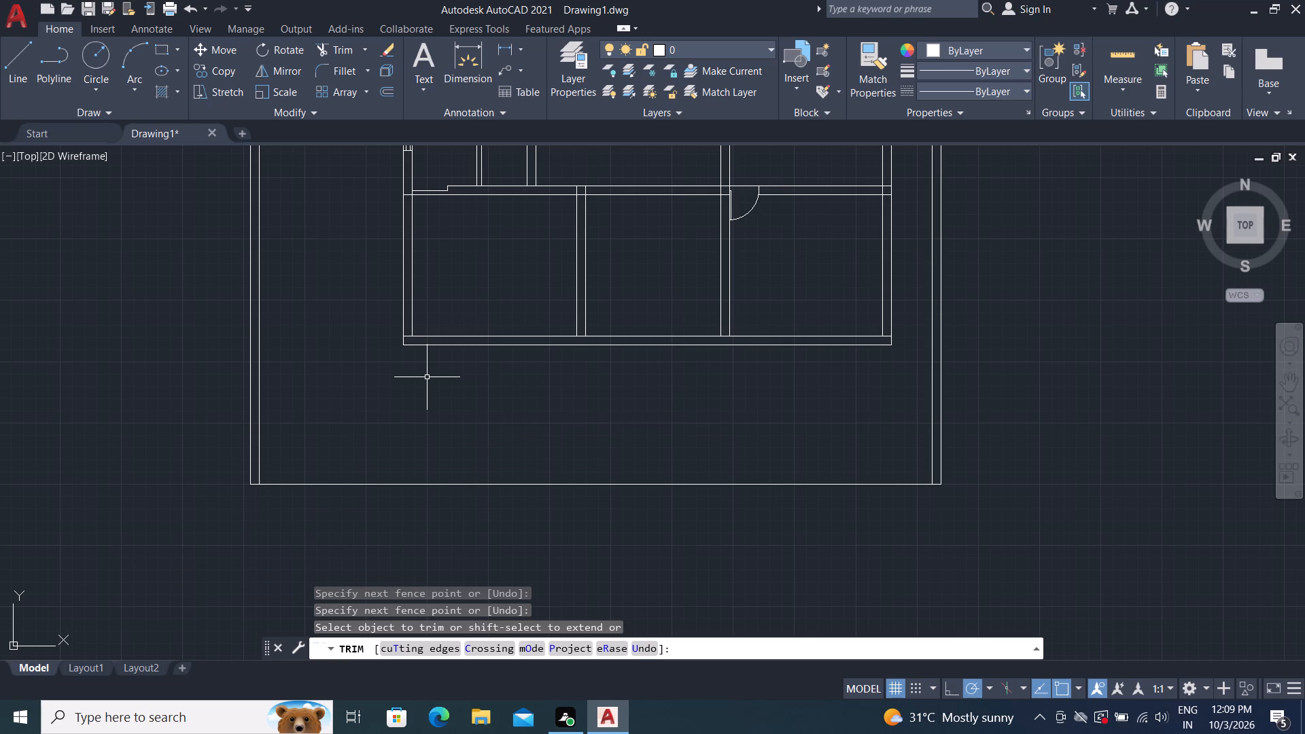
Trim the front wall's inner line at both building corners, where it crosses the thickness of the left and right exterior walls.
text(TR)
key(space)
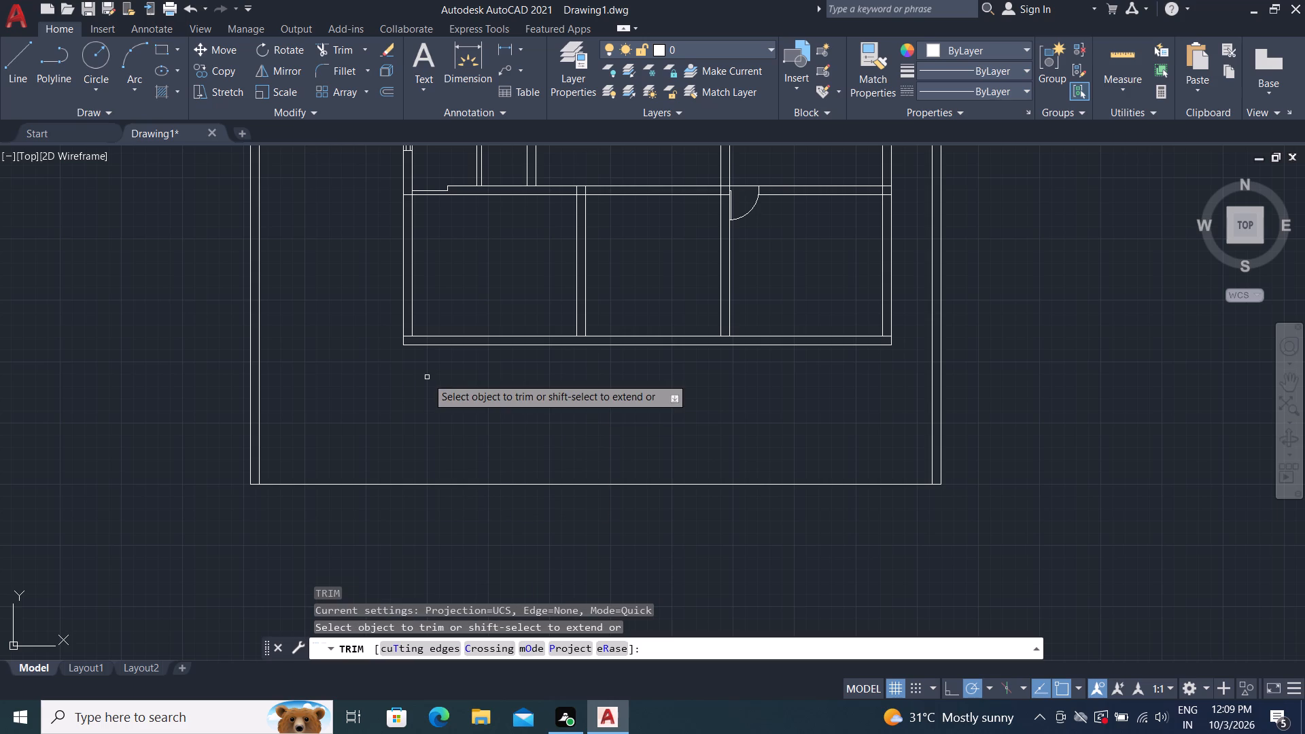
scroll(408, 353, up, 3)
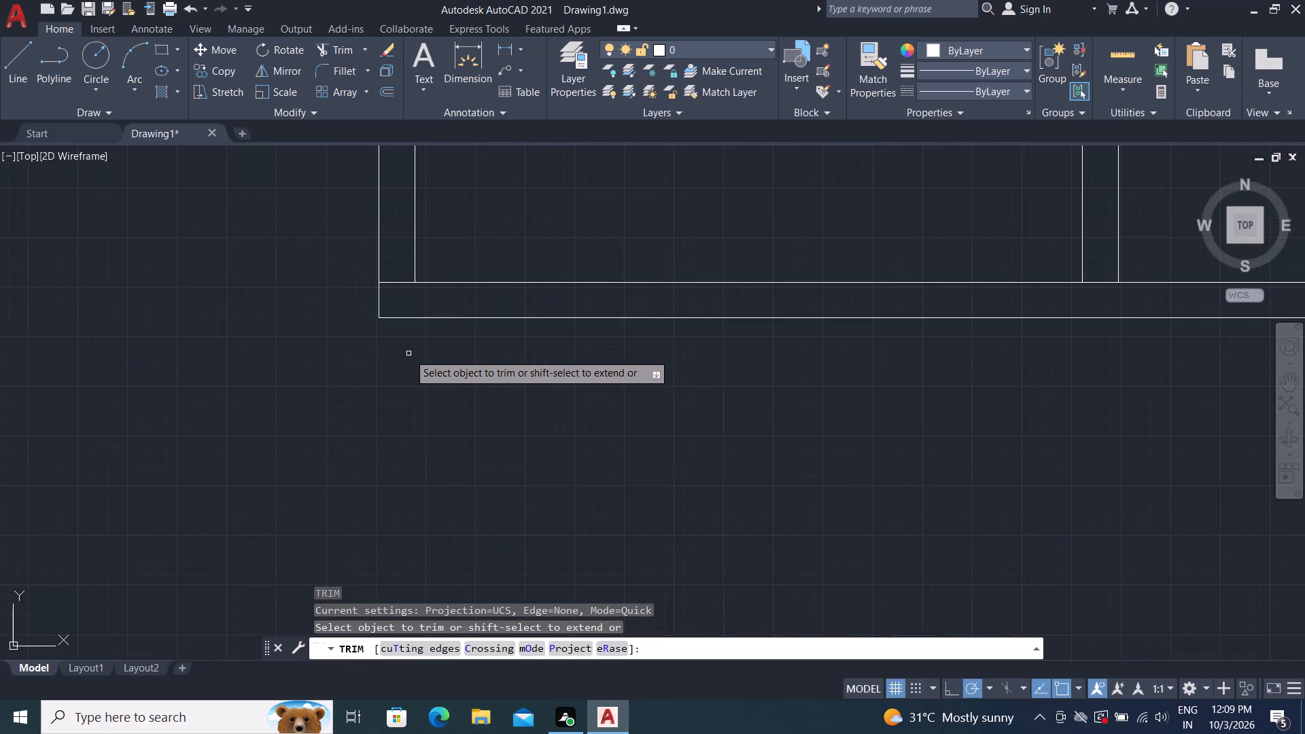
click(392, 284)
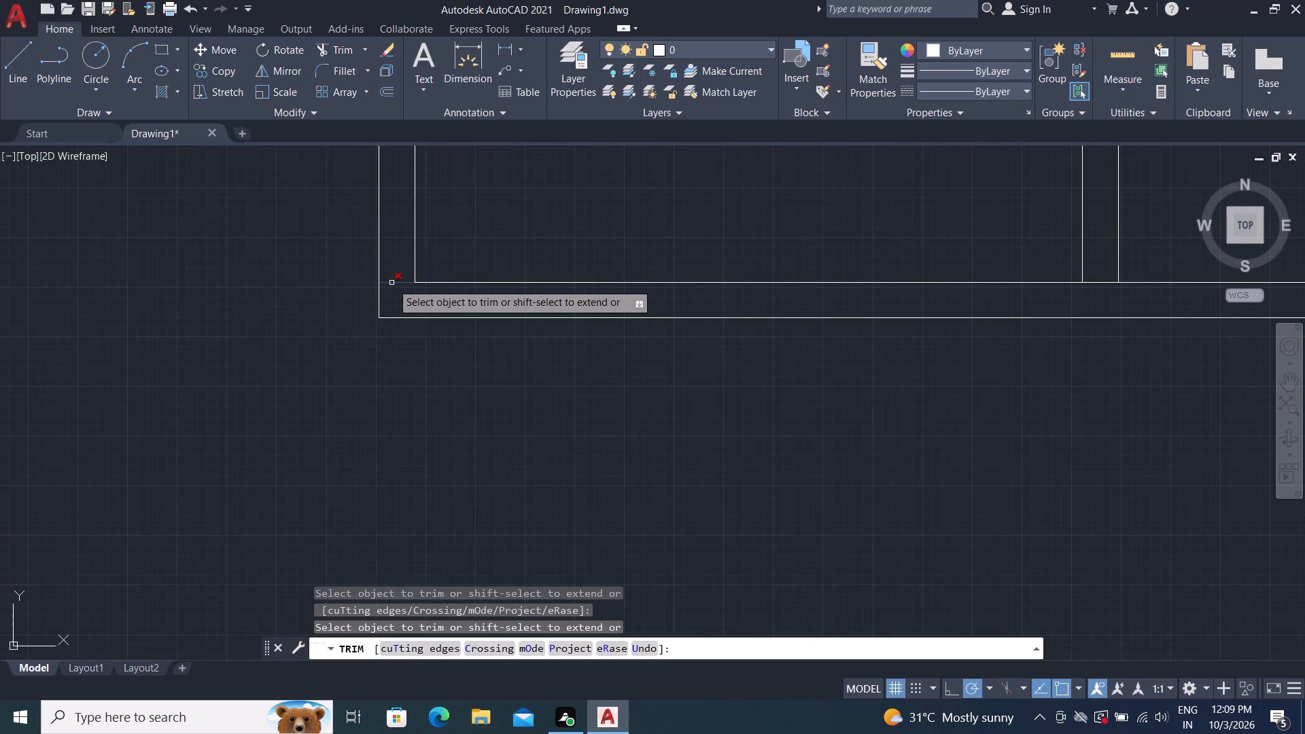
click(391, 281)
scroll(271, 374, down, 2)
scroll(188, 387, down, 1)
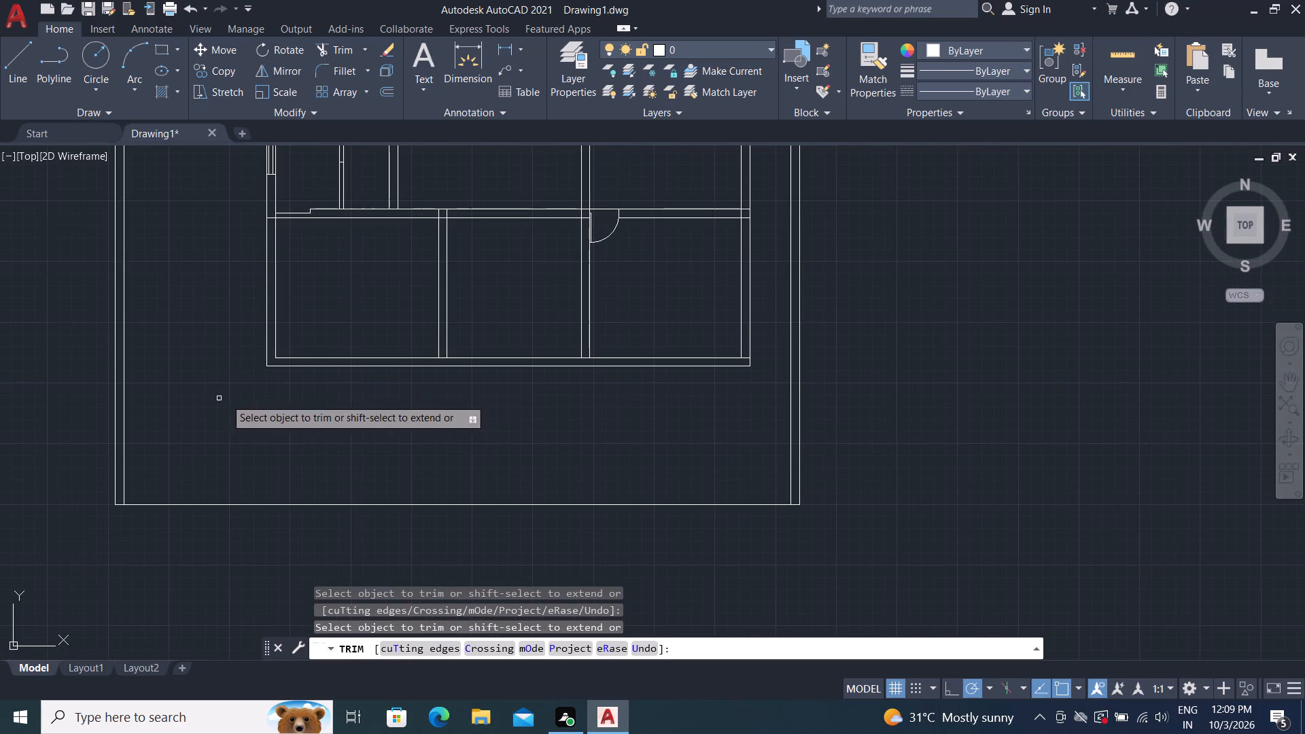
scroll(693, 340, up, 3)
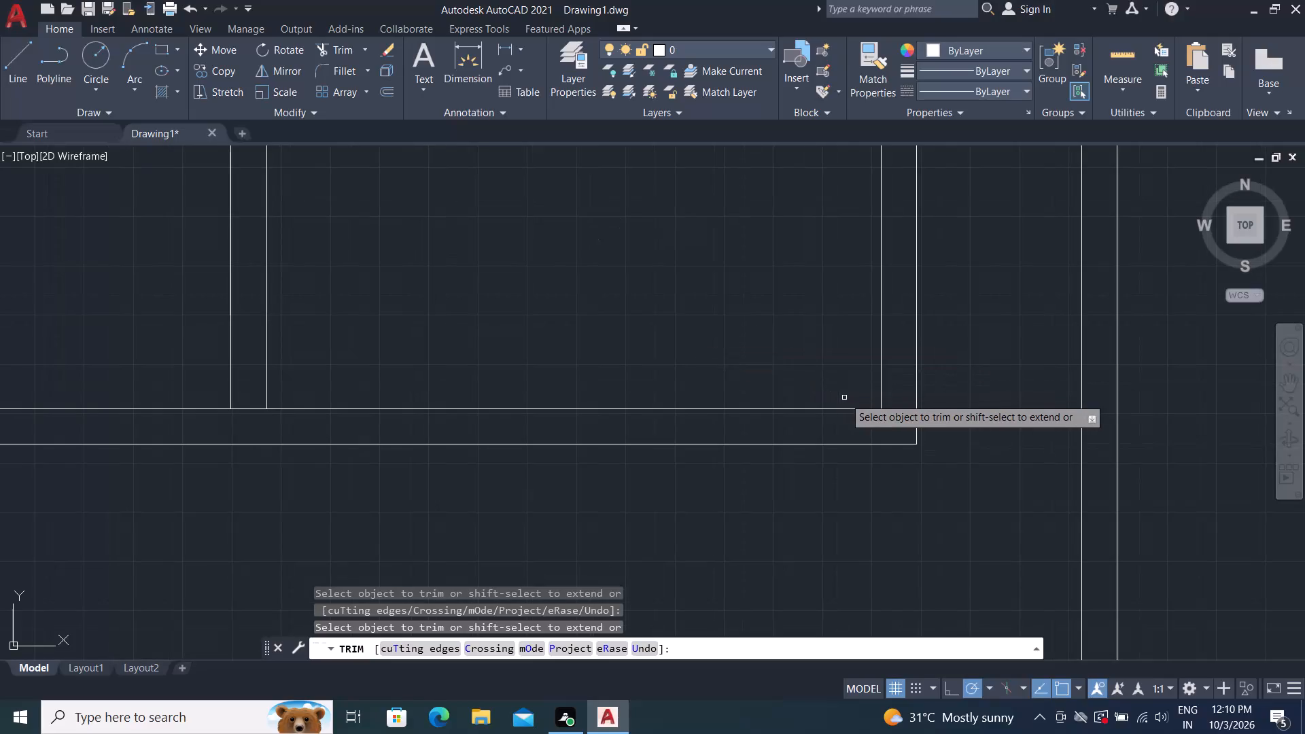
click(888, 407)
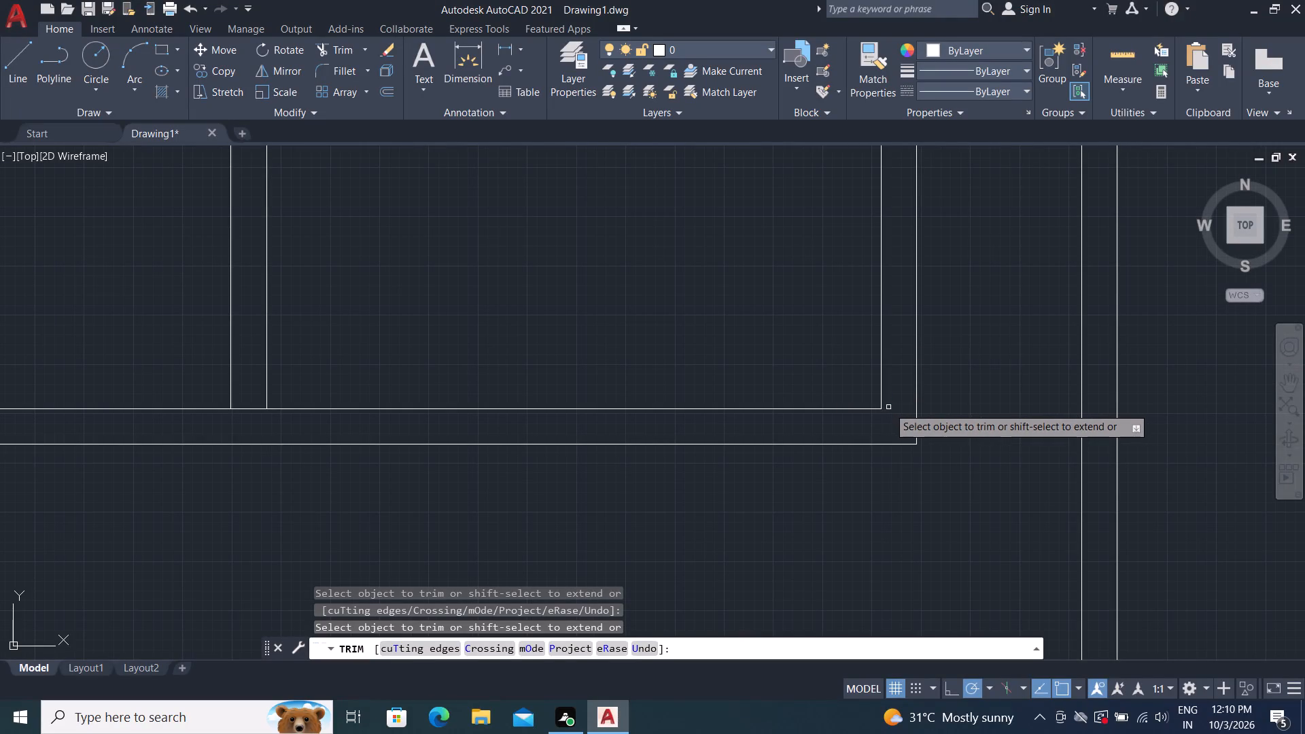
scroll(665, 361, down, 1)
scroll(586, 358, down, 1)
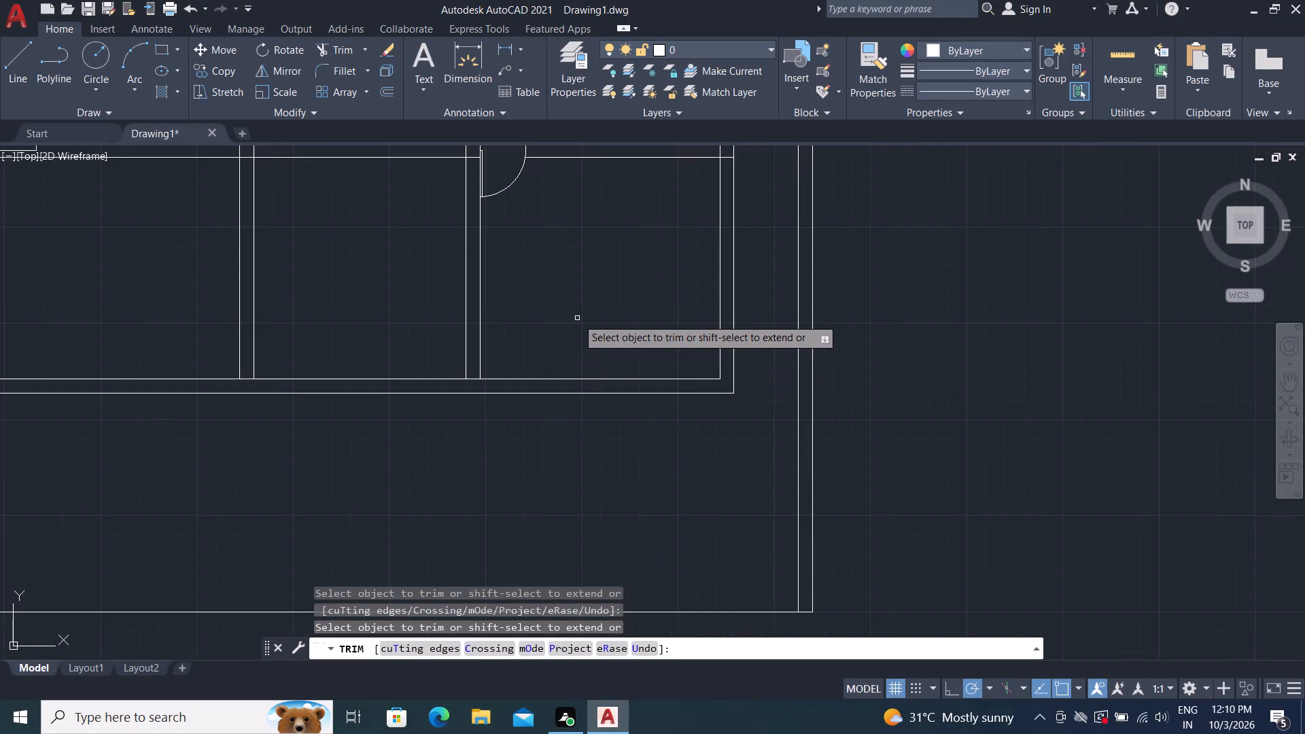
scroll(577, 318, down, 2)
scroll(532, 400, up, 2)
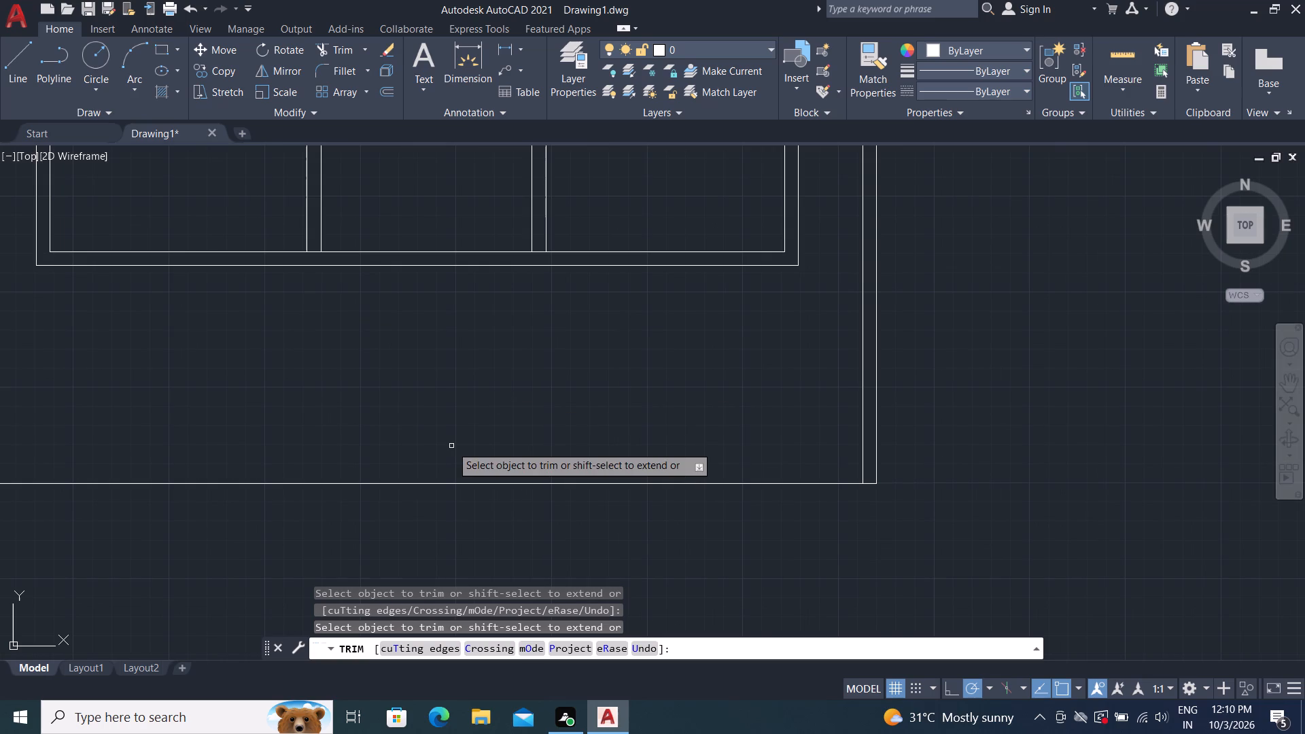
scroll(414, 370, down, 1)
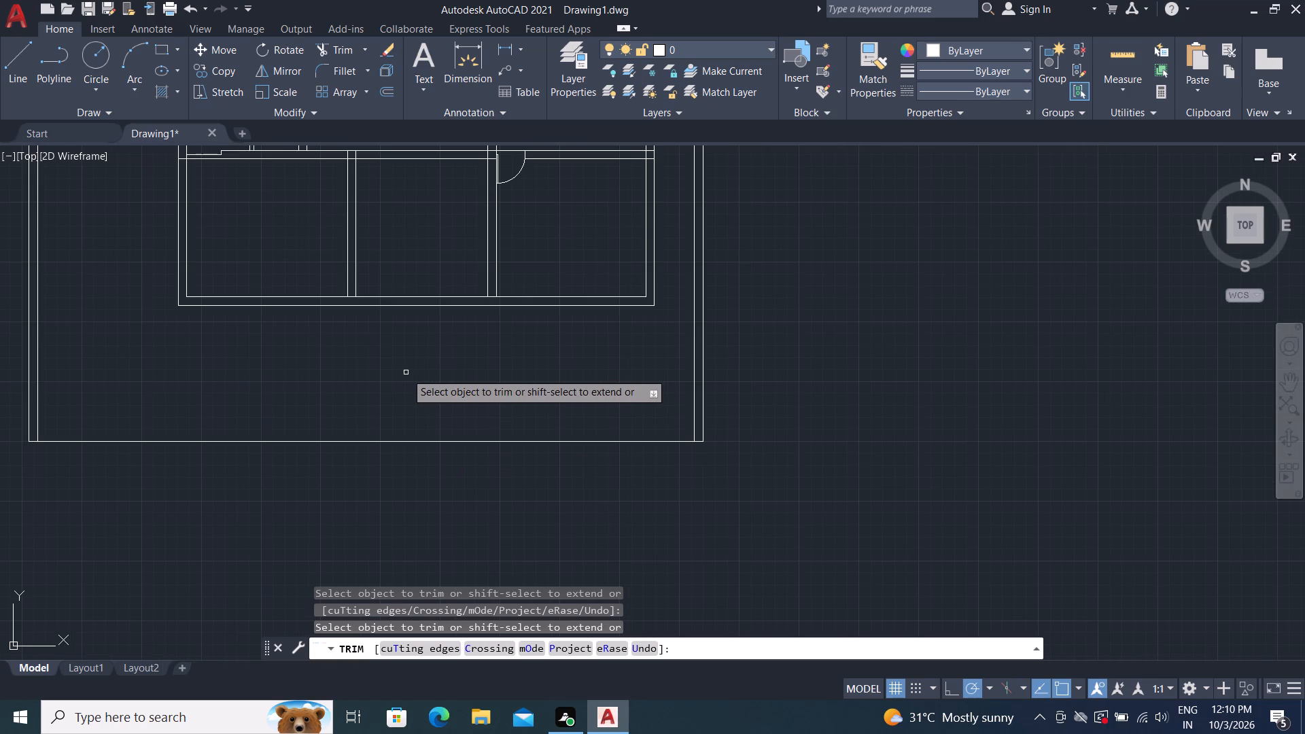
key(Escape)
Offset the front wall's outer face 2' downward to form a strip in front of the building.
text(O)
key(space)
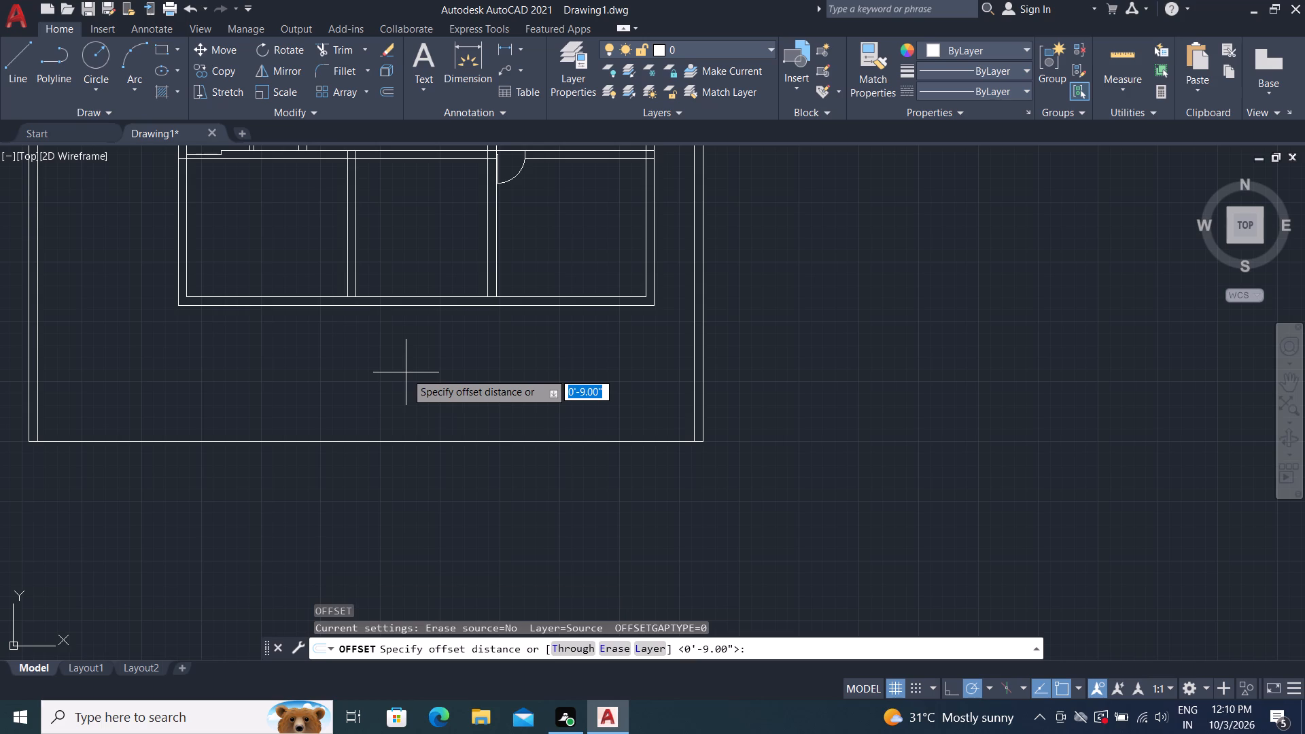
key(2)
text(')
key(space)
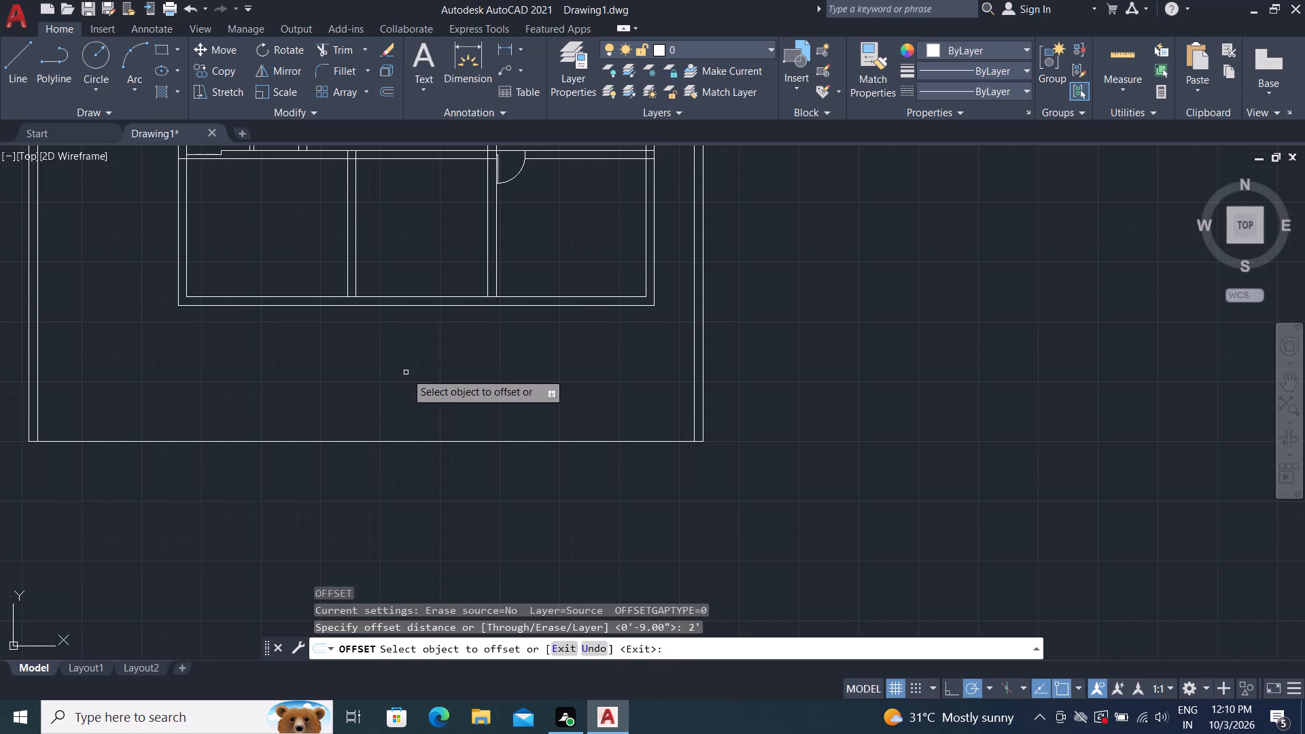
click(402, 308)
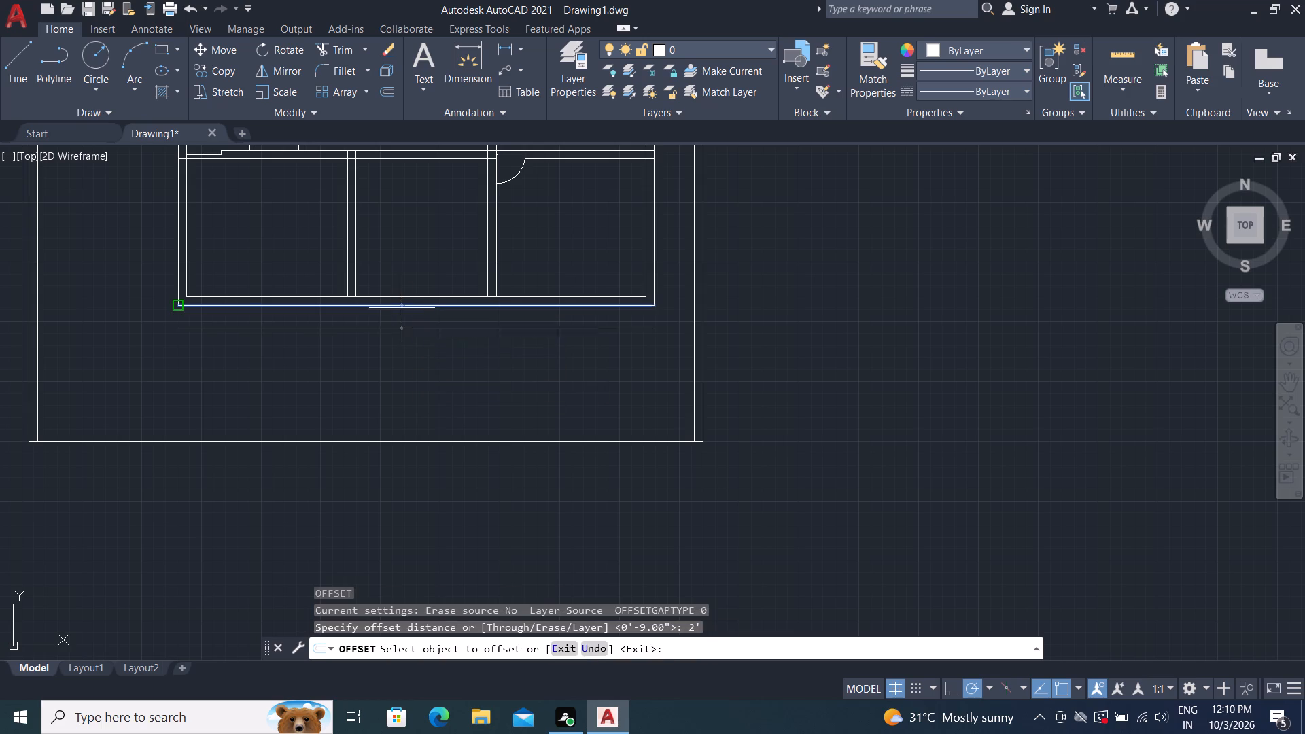
click(425, 374)
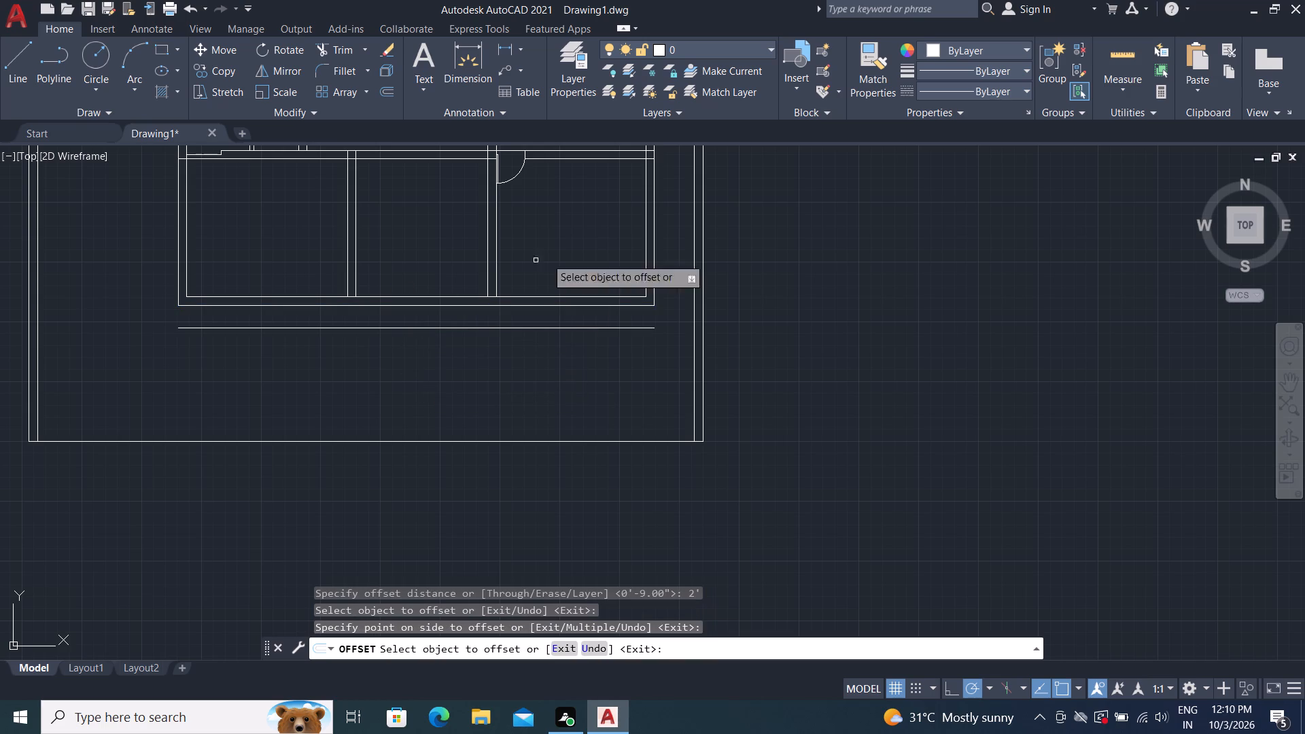
Draw a line closing the strip's left end, from the offset line up to the front wall's outer left corner.
click(10, 58)
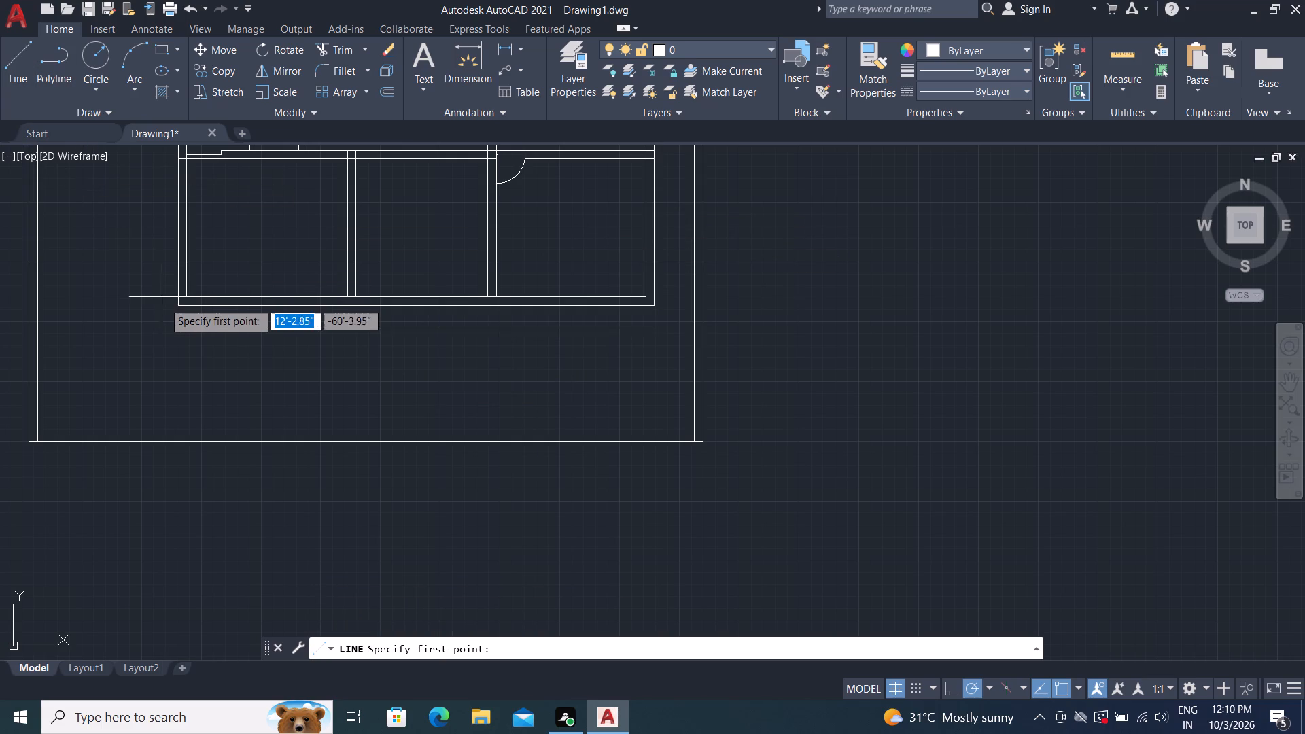
scroll(164, 304, up, 4)
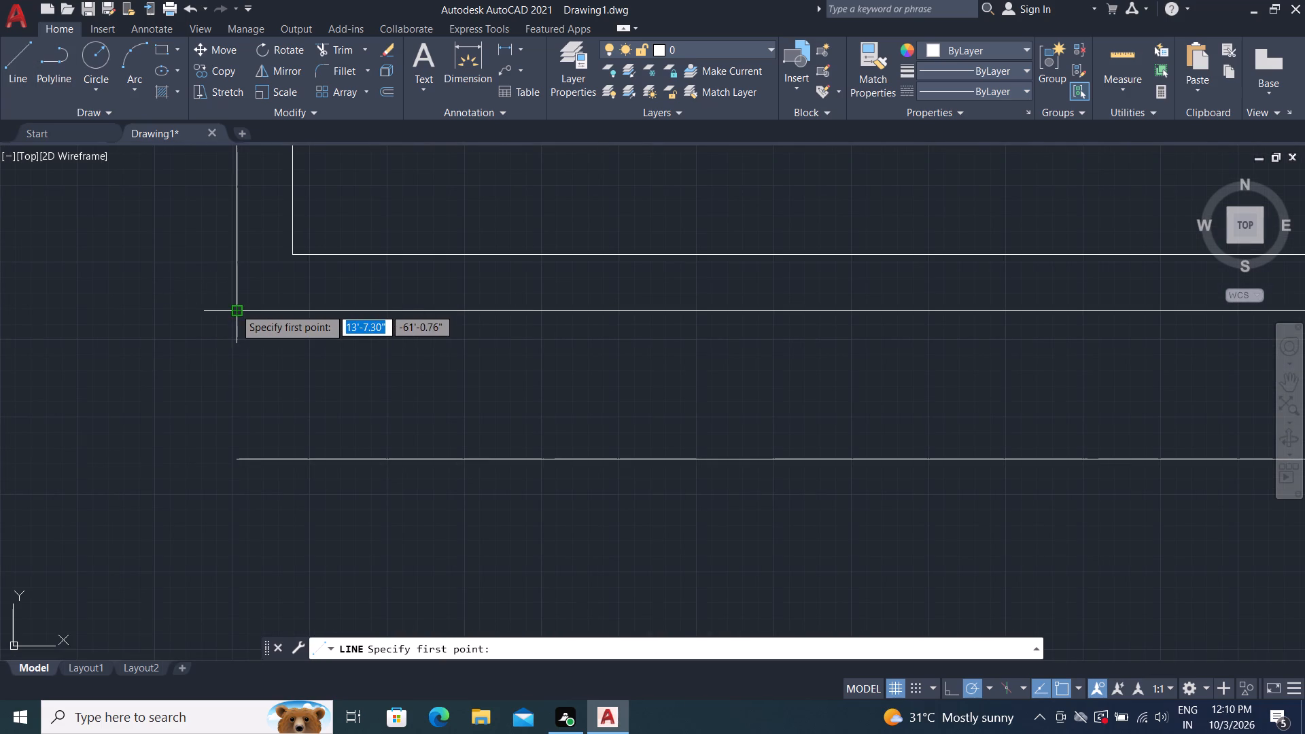
click(234, 461)
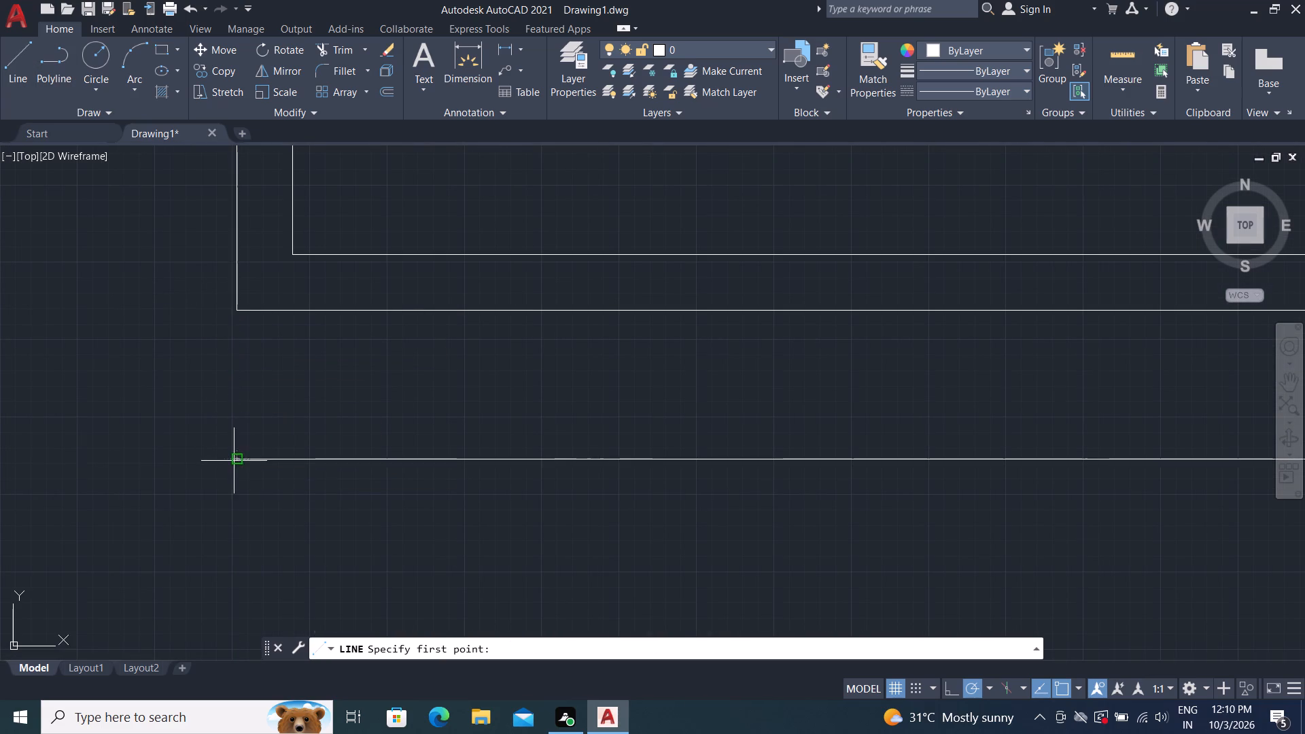
click(235, 311)
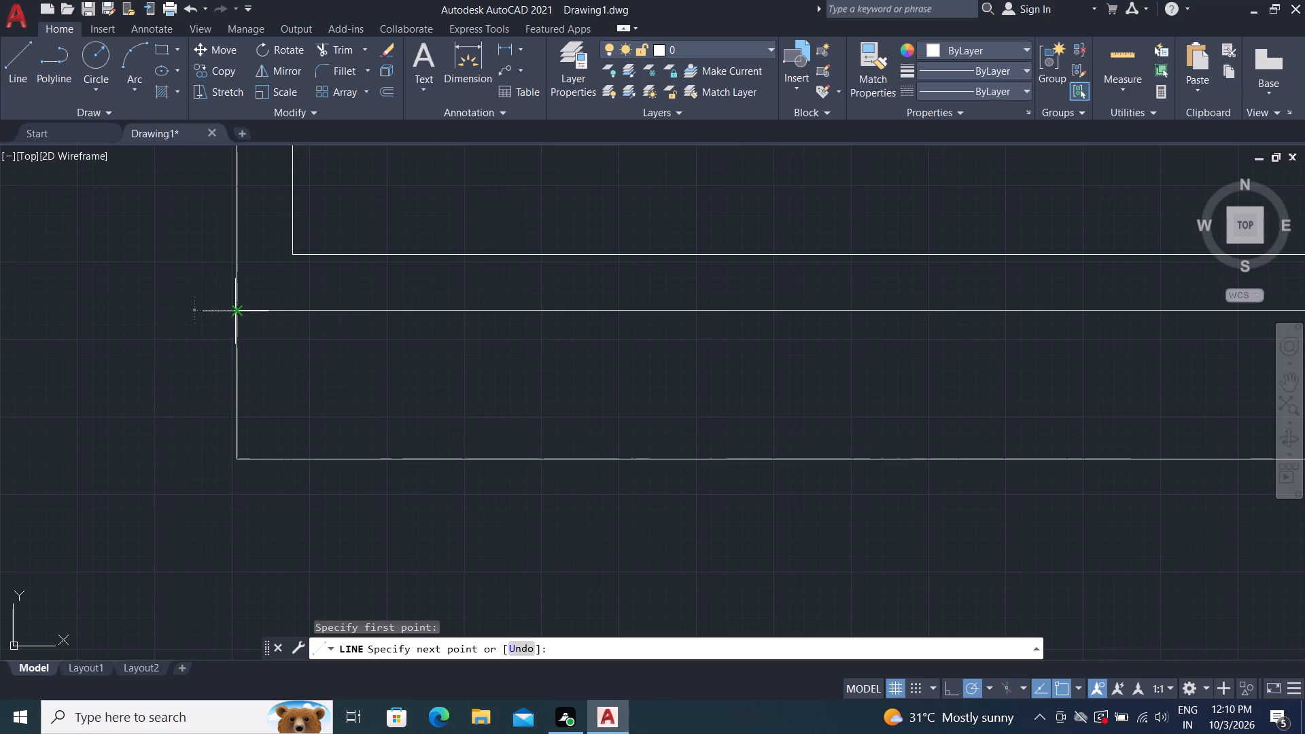
key(Escape)
Offset the strip's left end line 17'9" to the right, inside the front strip.
key(o)
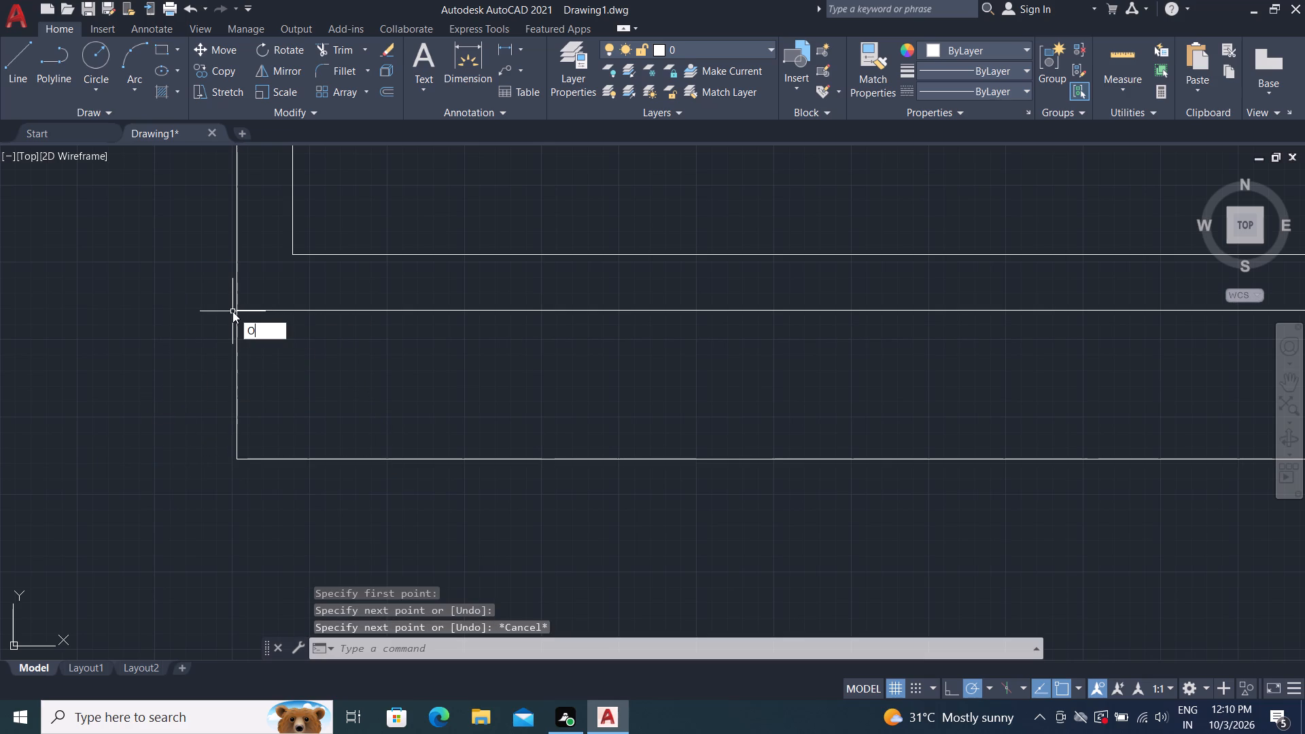
key(space)
text(17)
text('9)
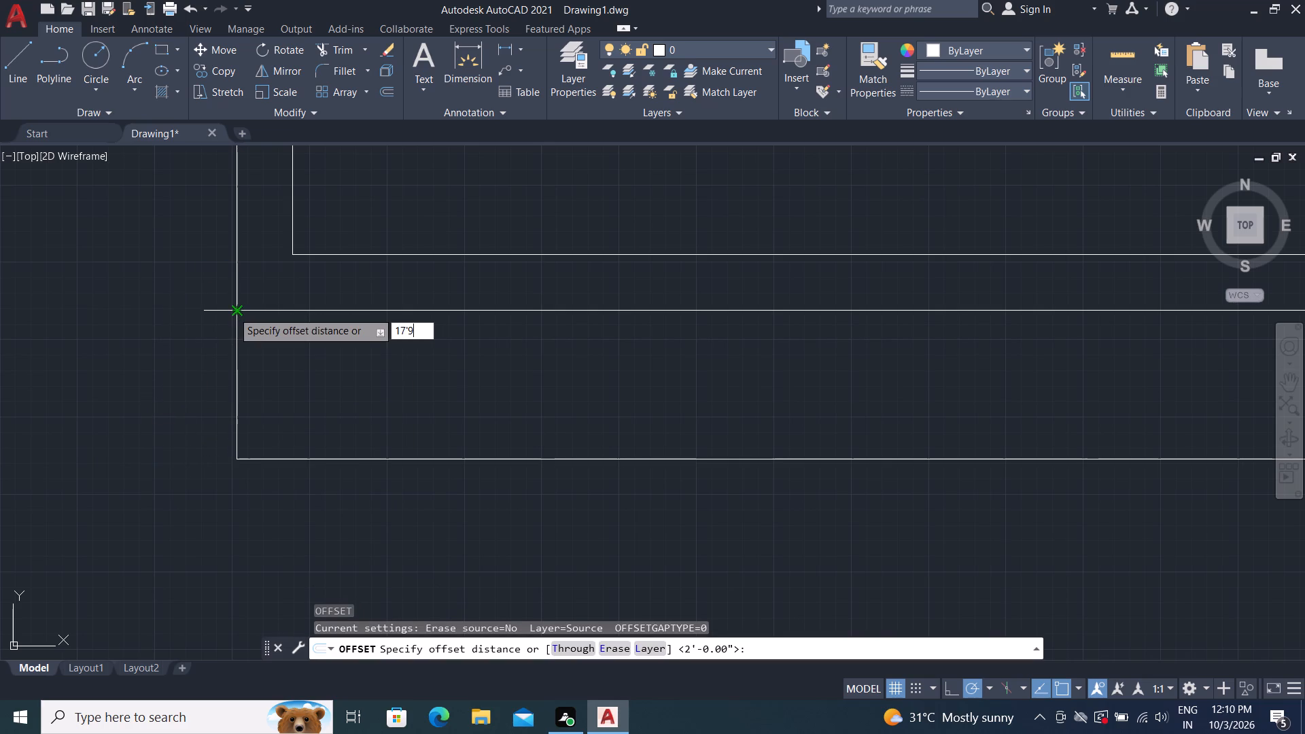
key(shift+quotedbl)
key(Return)
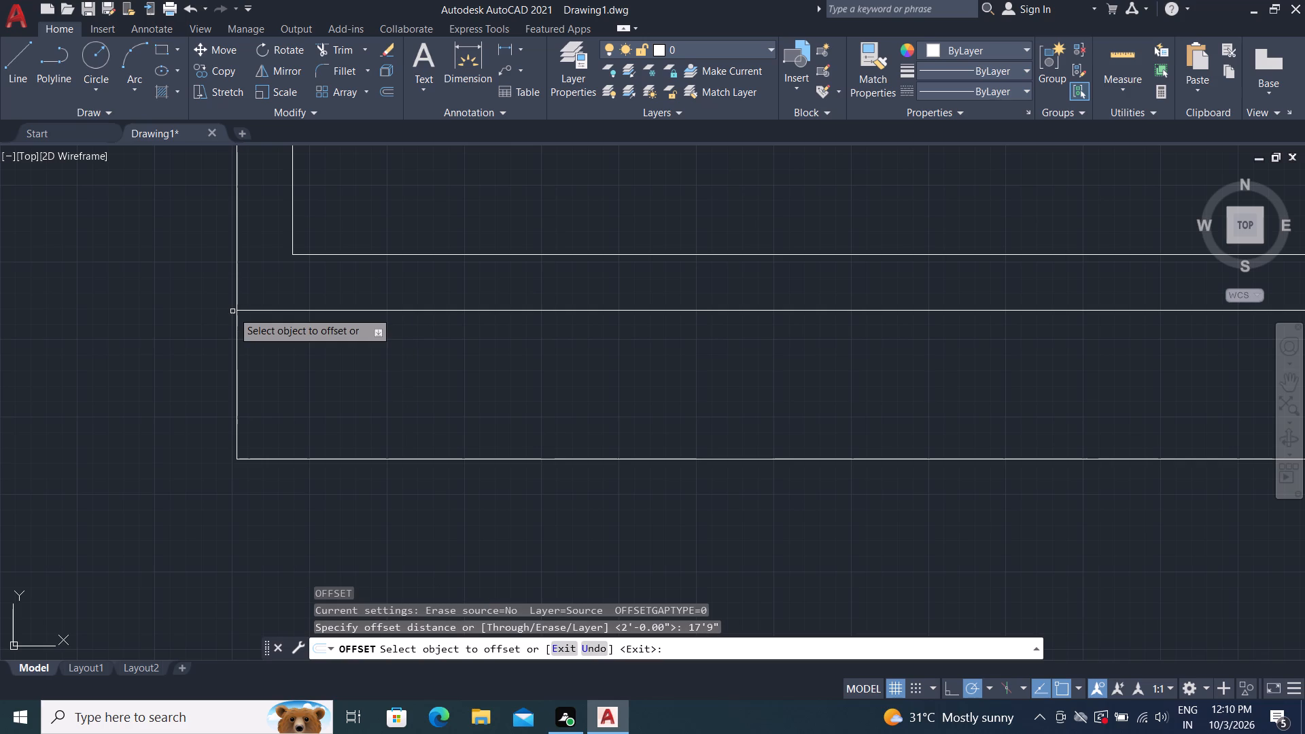
click(236, 357)
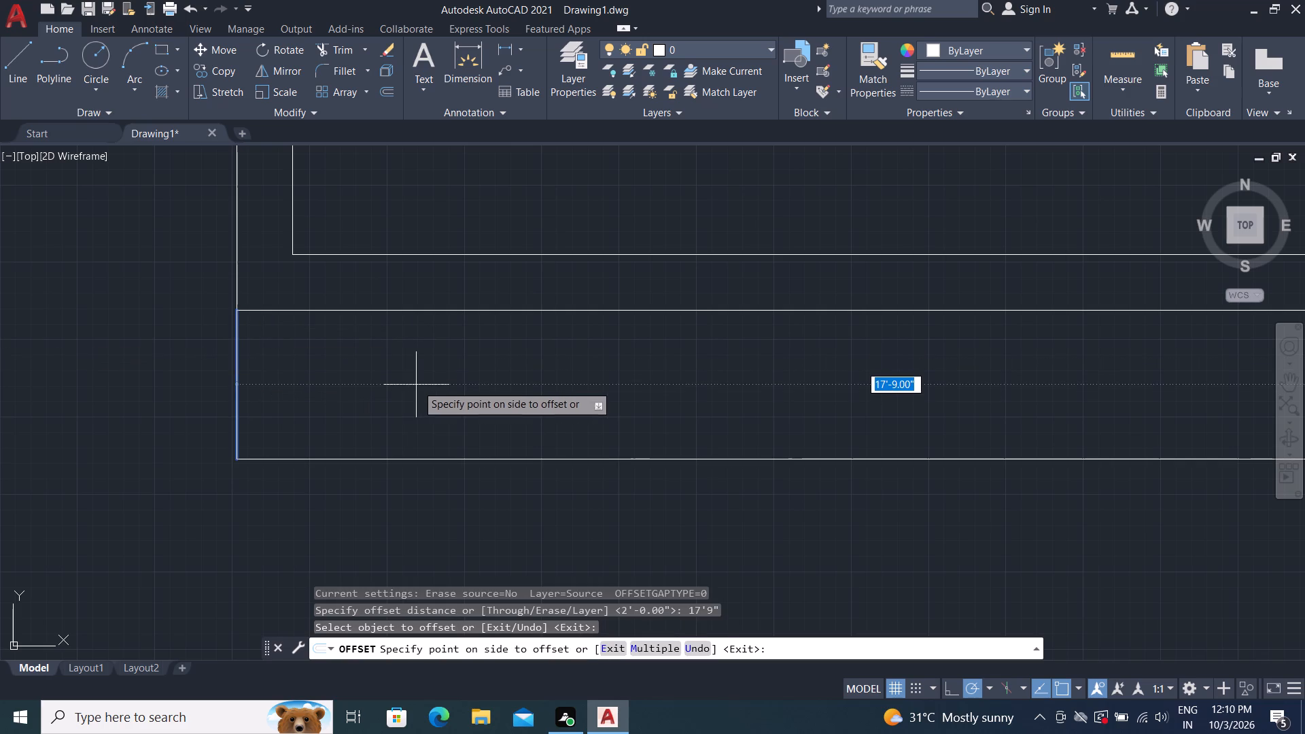
scroll(457, 383, down, 2)
click(462, 382)
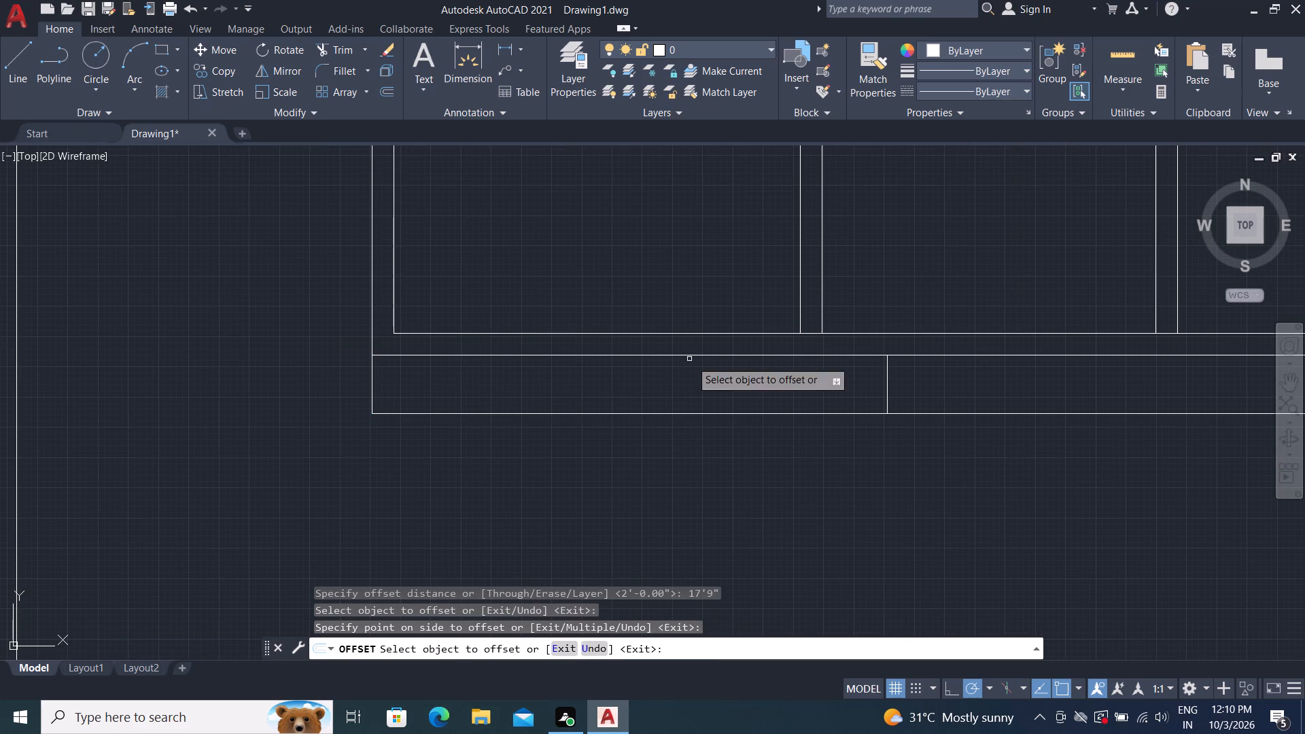
middle_drag(1026, 451, 0, 522)
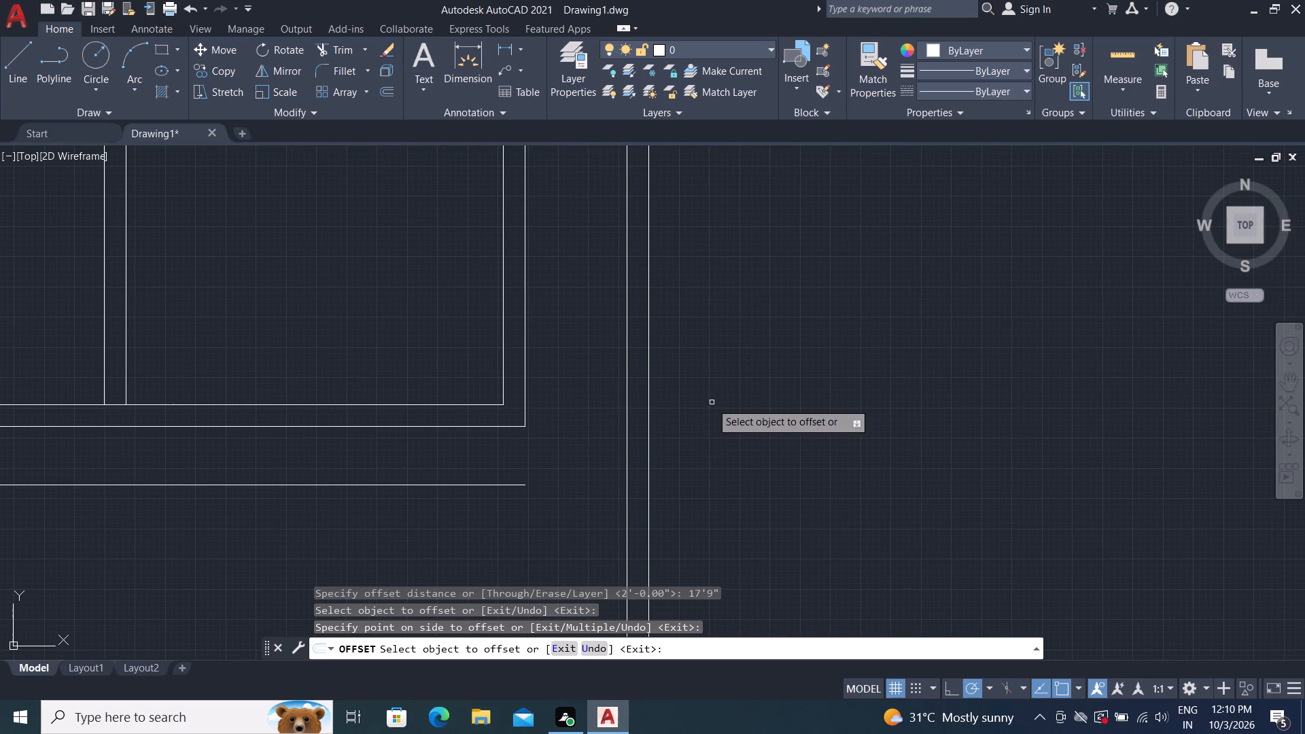
key(Escape)
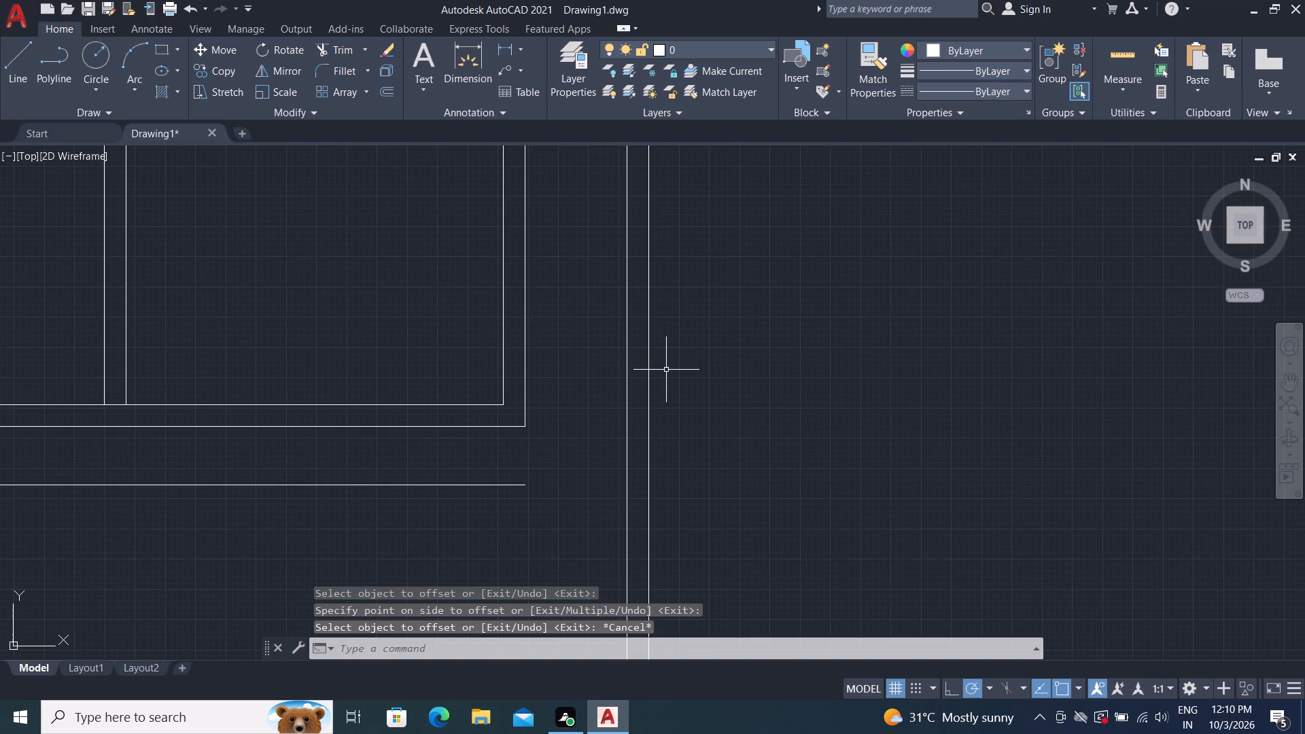
Extend the right exterior wall's outer line down to the front strip's lower line.
text(EX)
key(space)
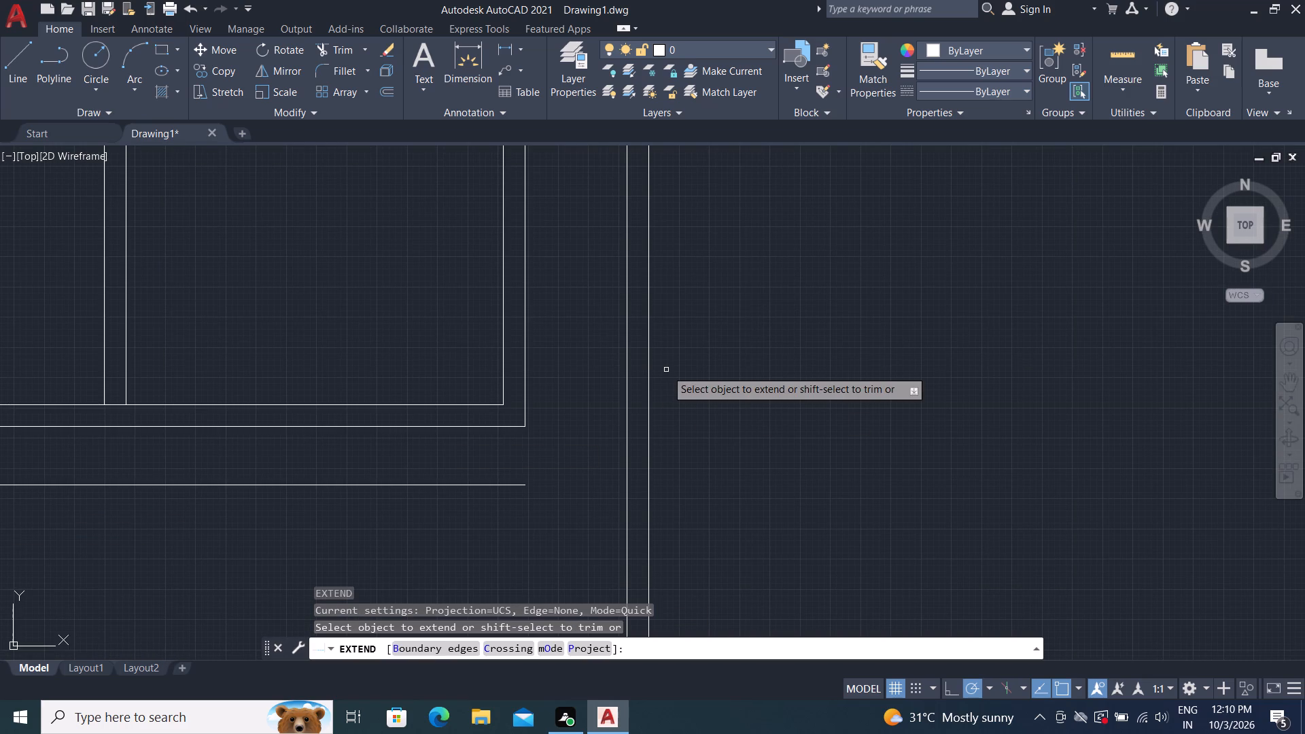
click(525, 415)
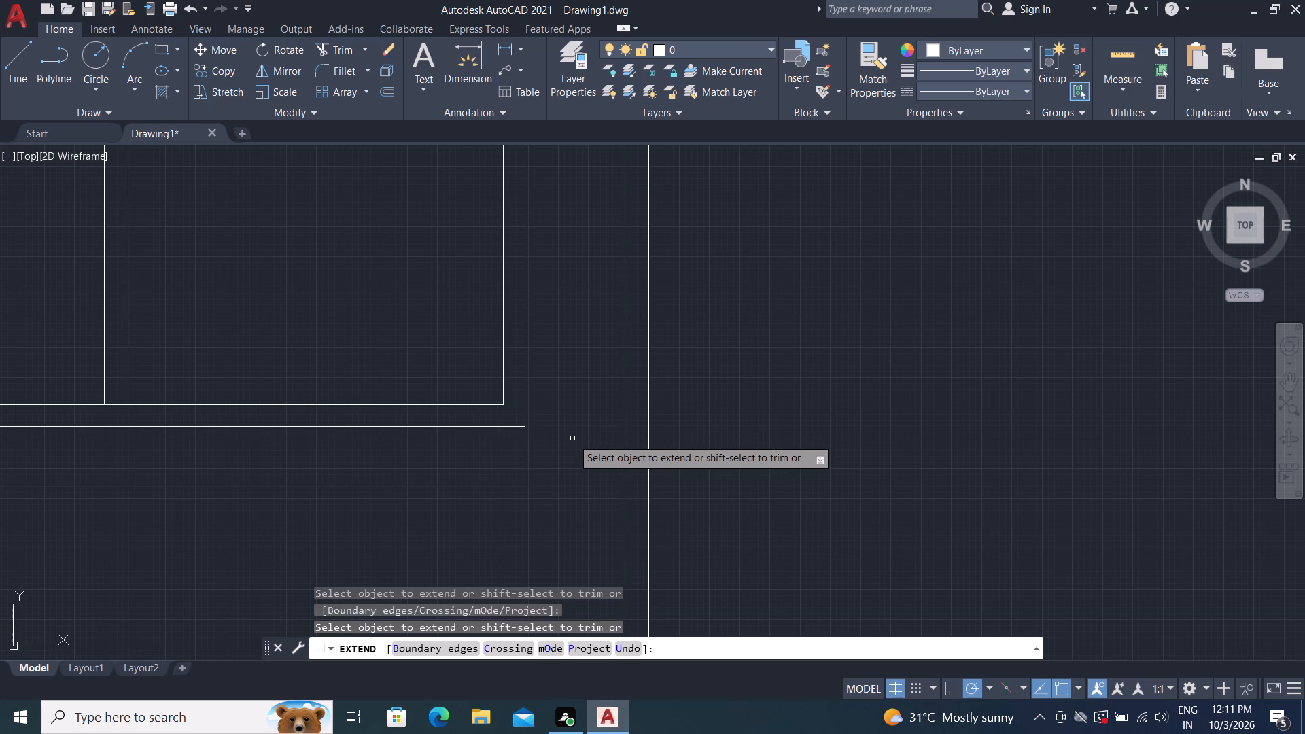
key(Escape)
Offset the right exterior wall's extended outer line 17'9" to the left, across the front strip.
text(O)
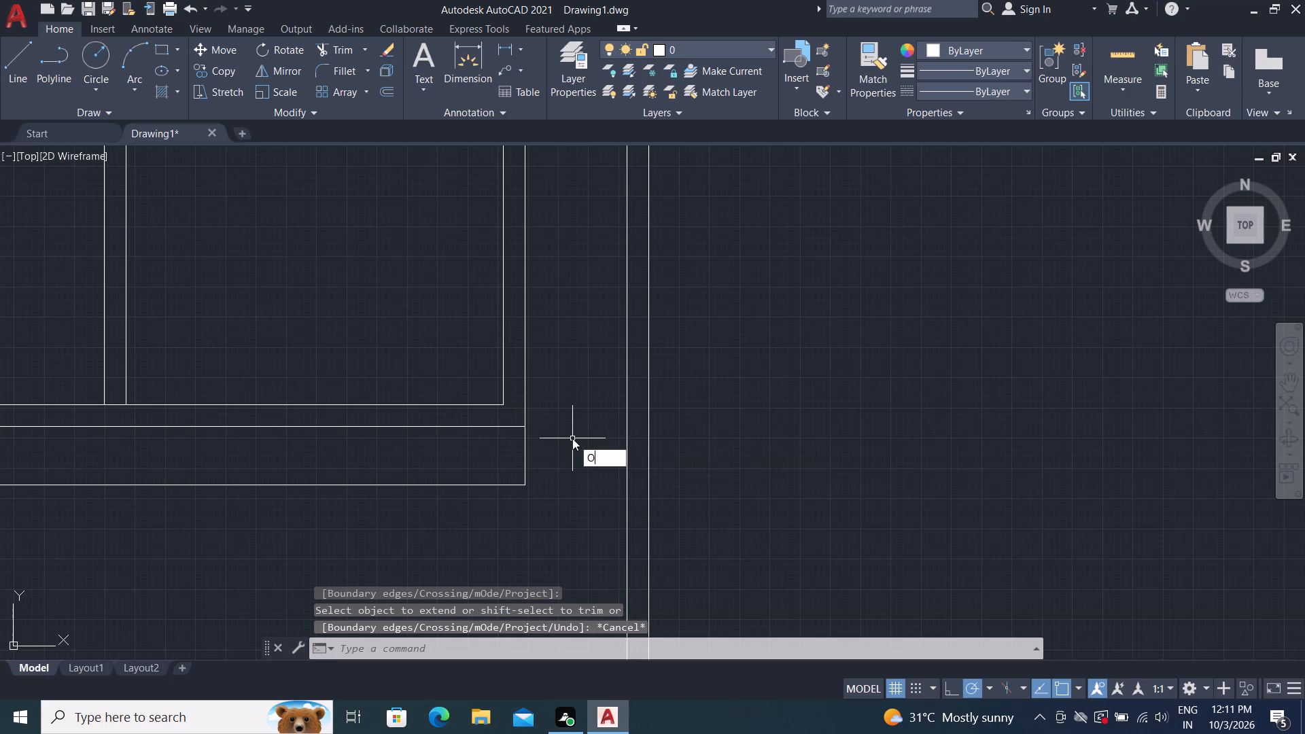
key(space)
key(space)
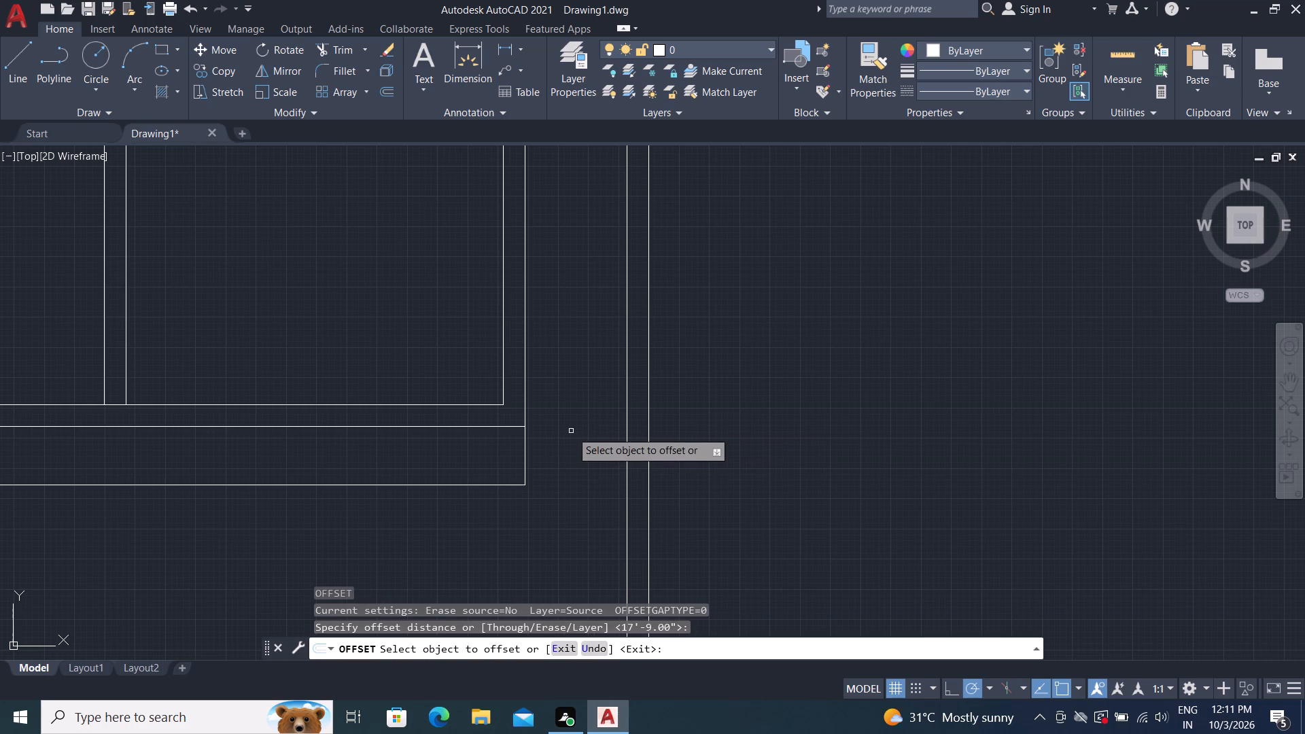
scroll(607, 404, down, 1)
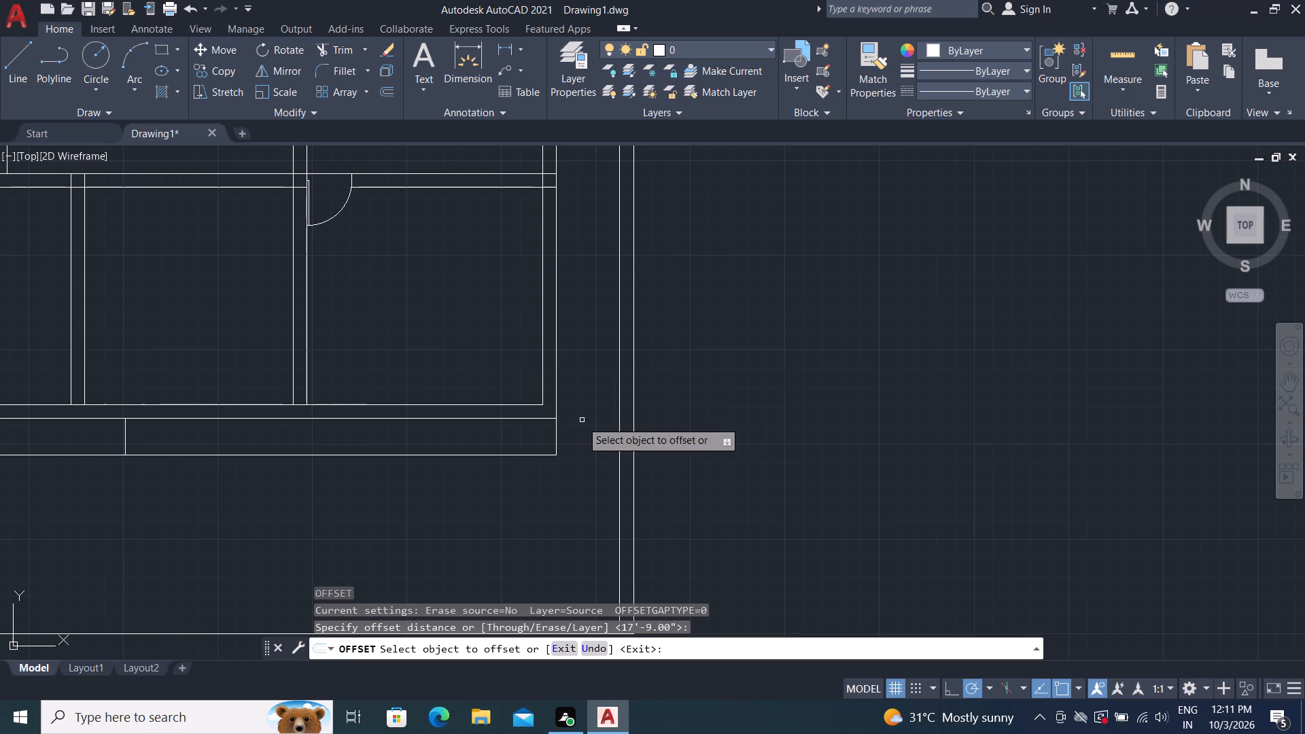
click(555, 433)
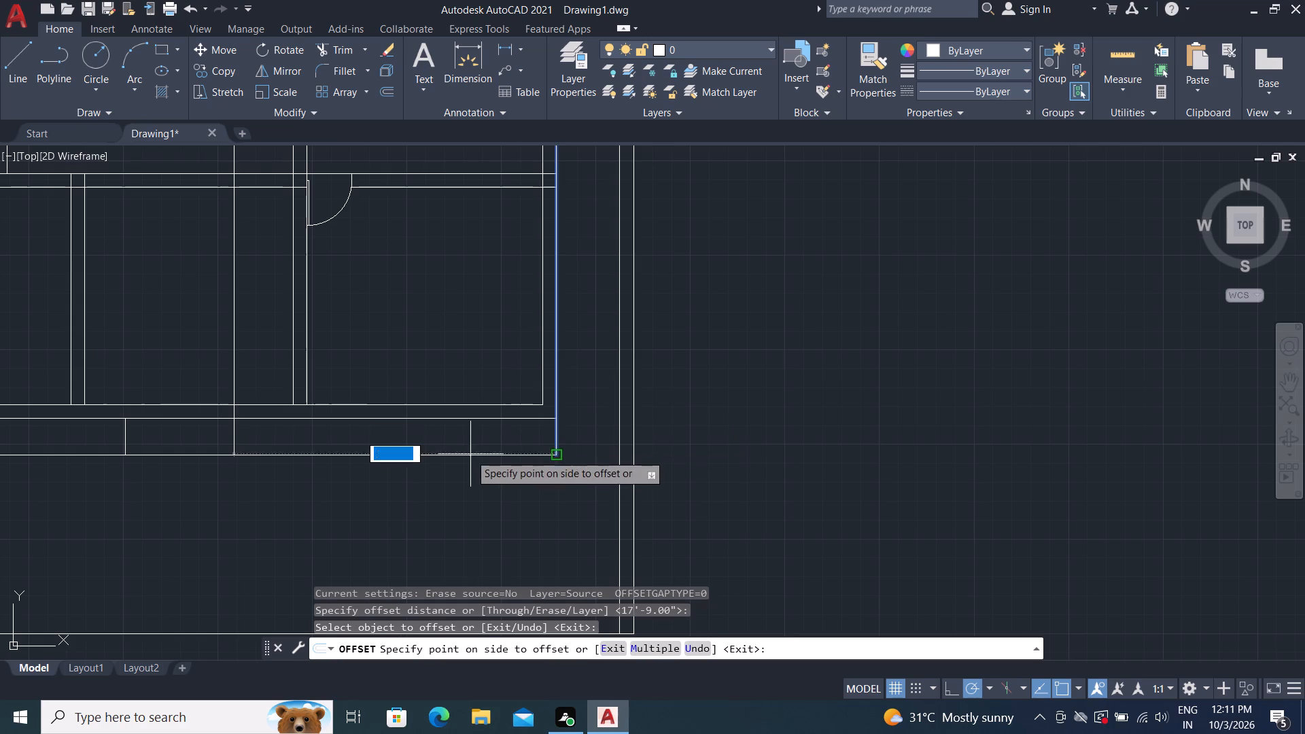
click(398, 447)
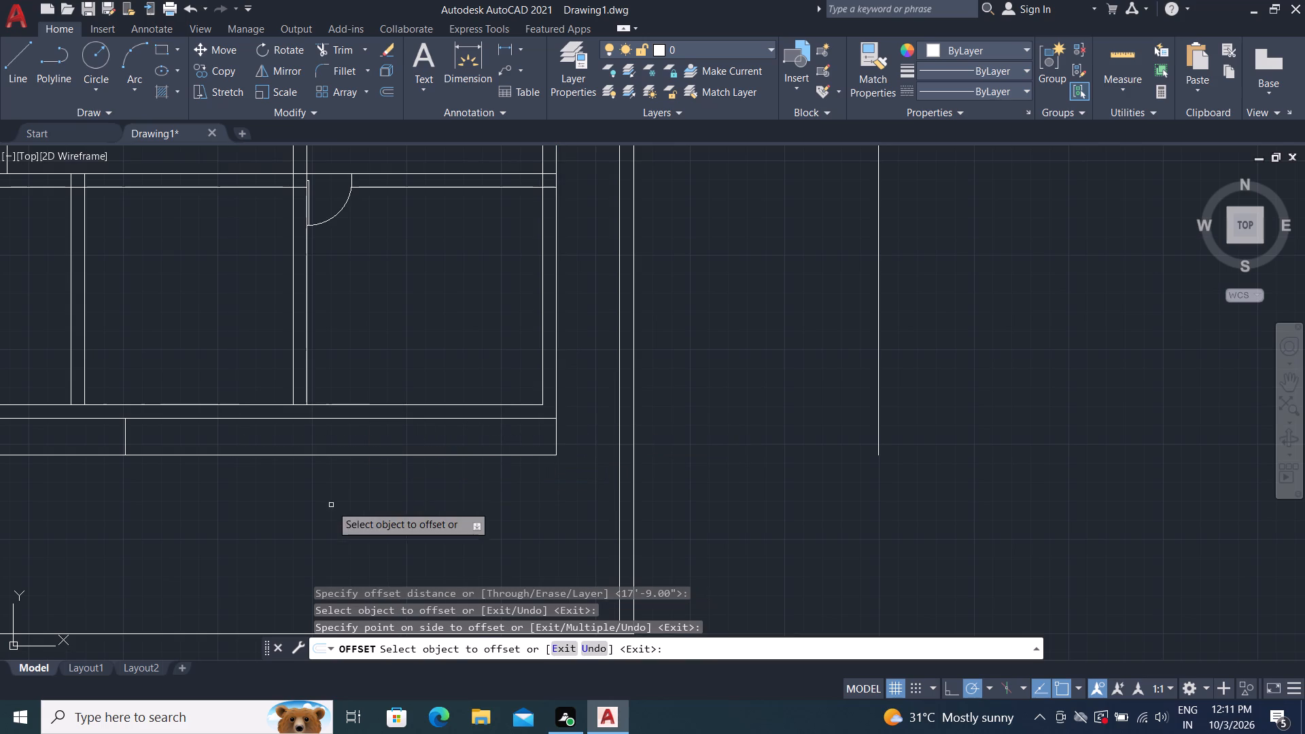
click(554, 443)
click(423, 453)
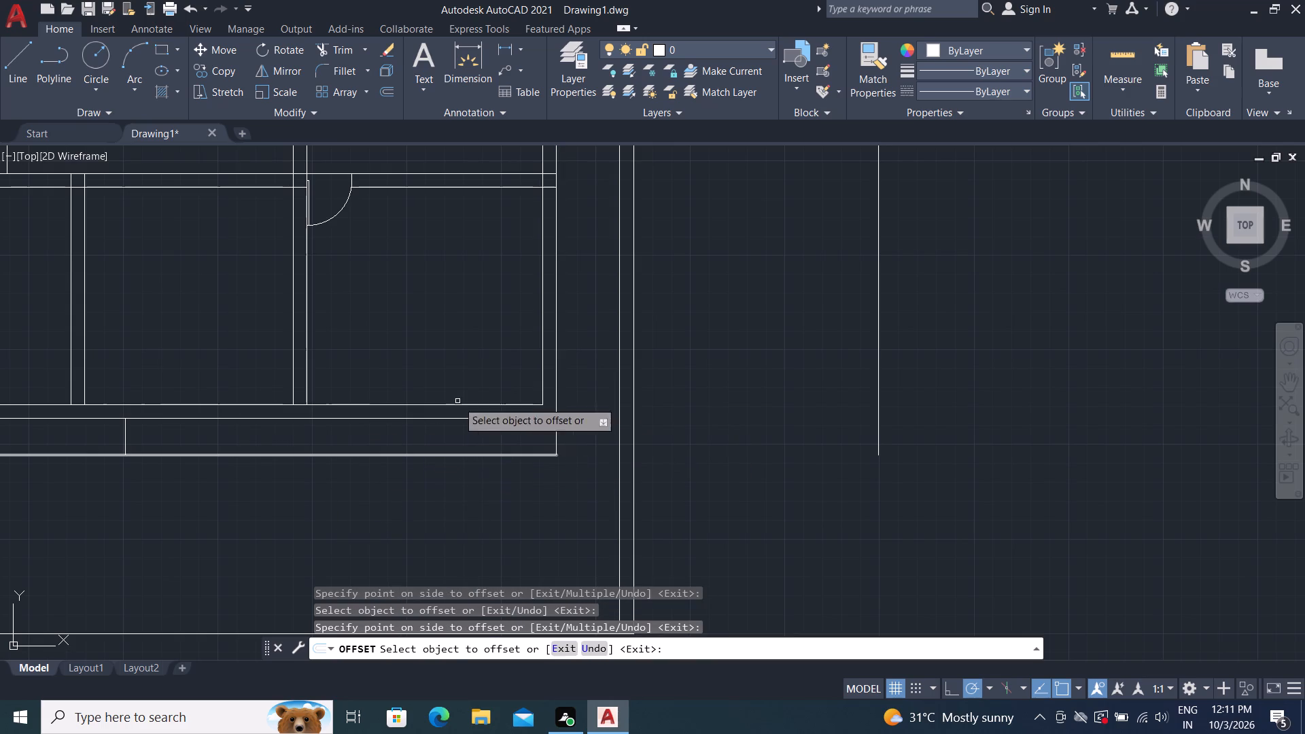
click(556, 439)
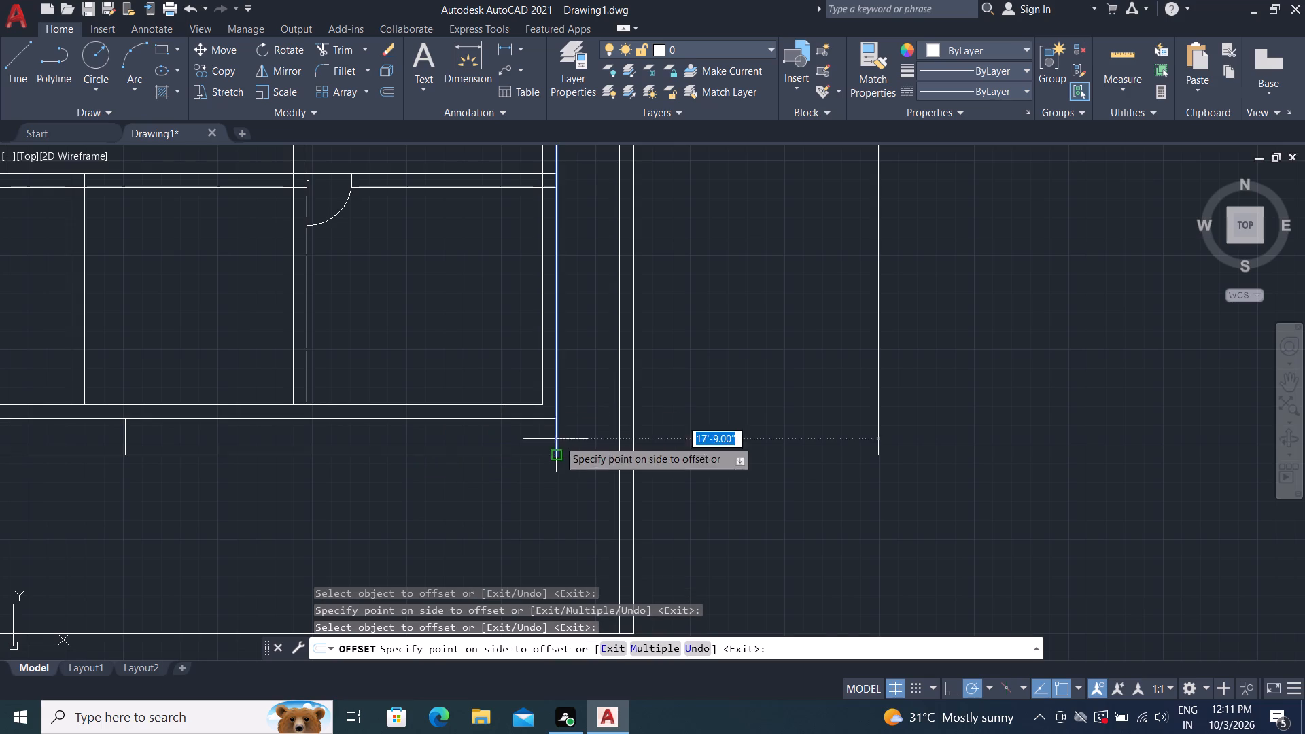
click(286, 434)
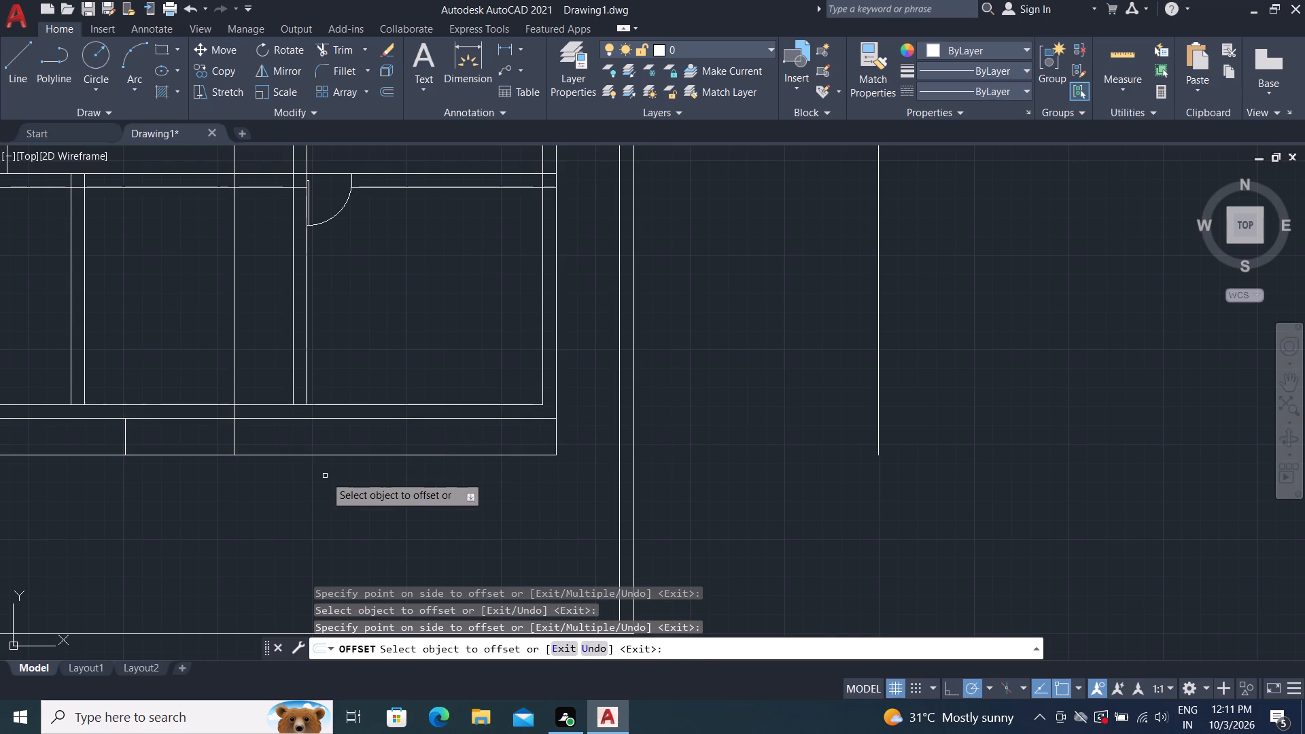
middle_drag(342, 478, 362, 482)
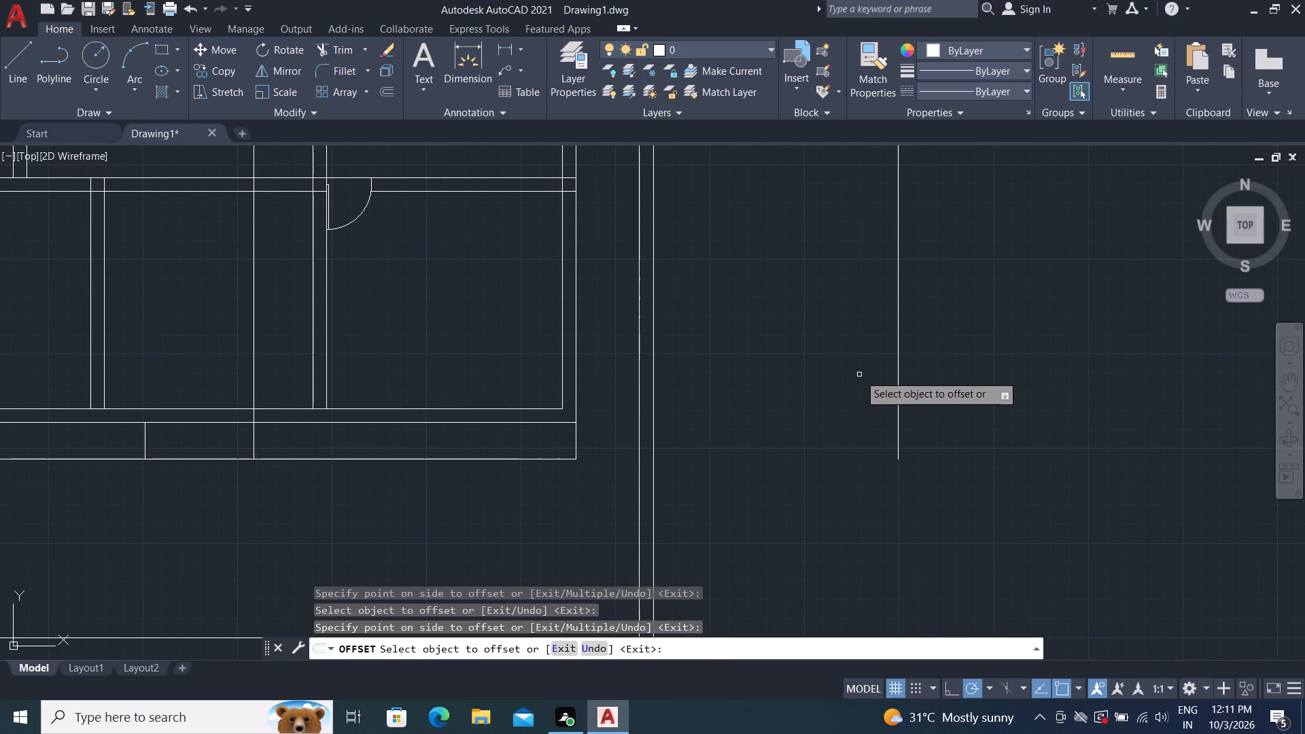
Delete the two stray vertical lines outside the plot boundary, to the right of the building.
key(Escape)
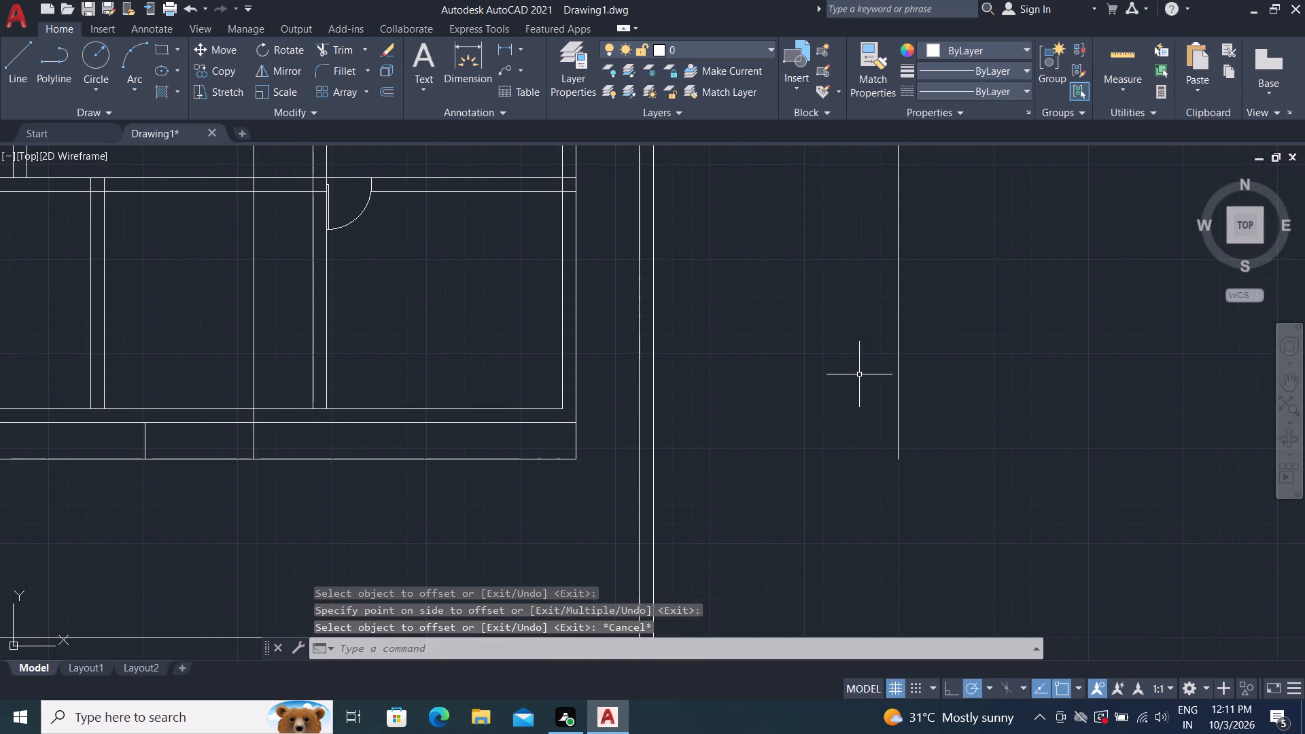
click(897, 285)
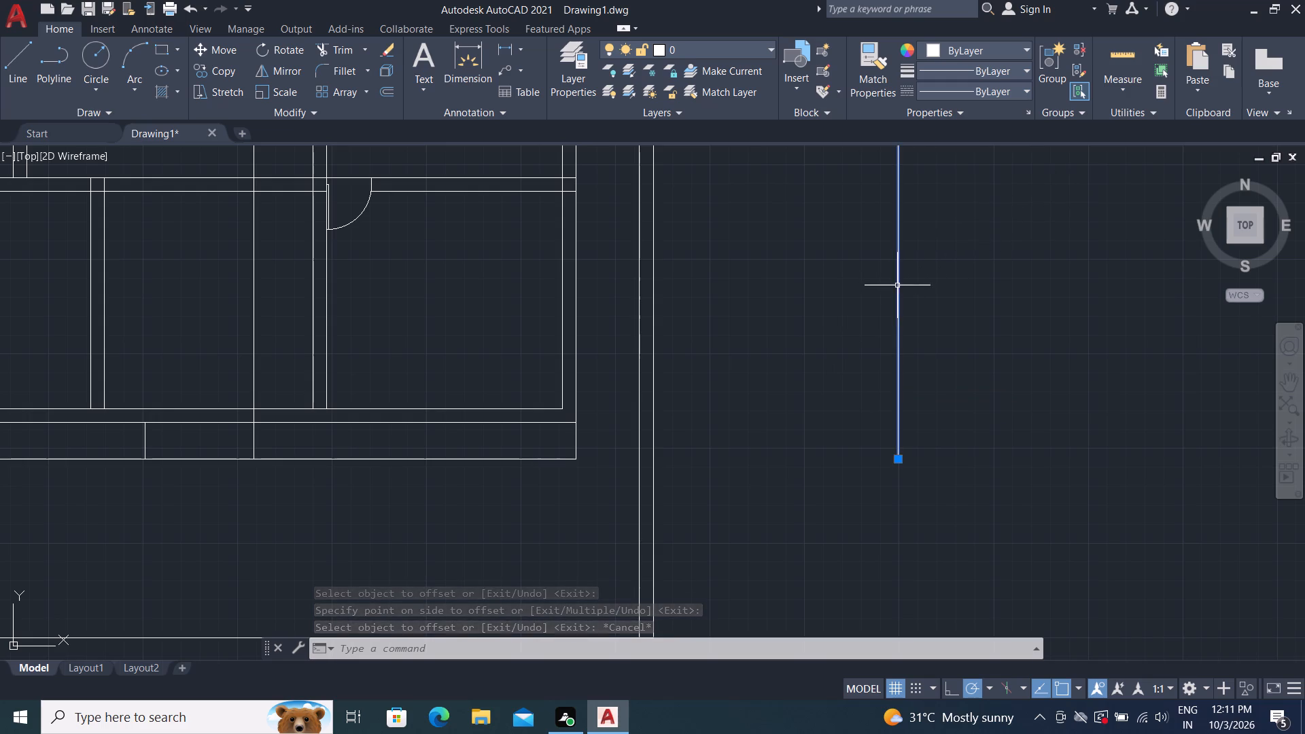
key(Delete)
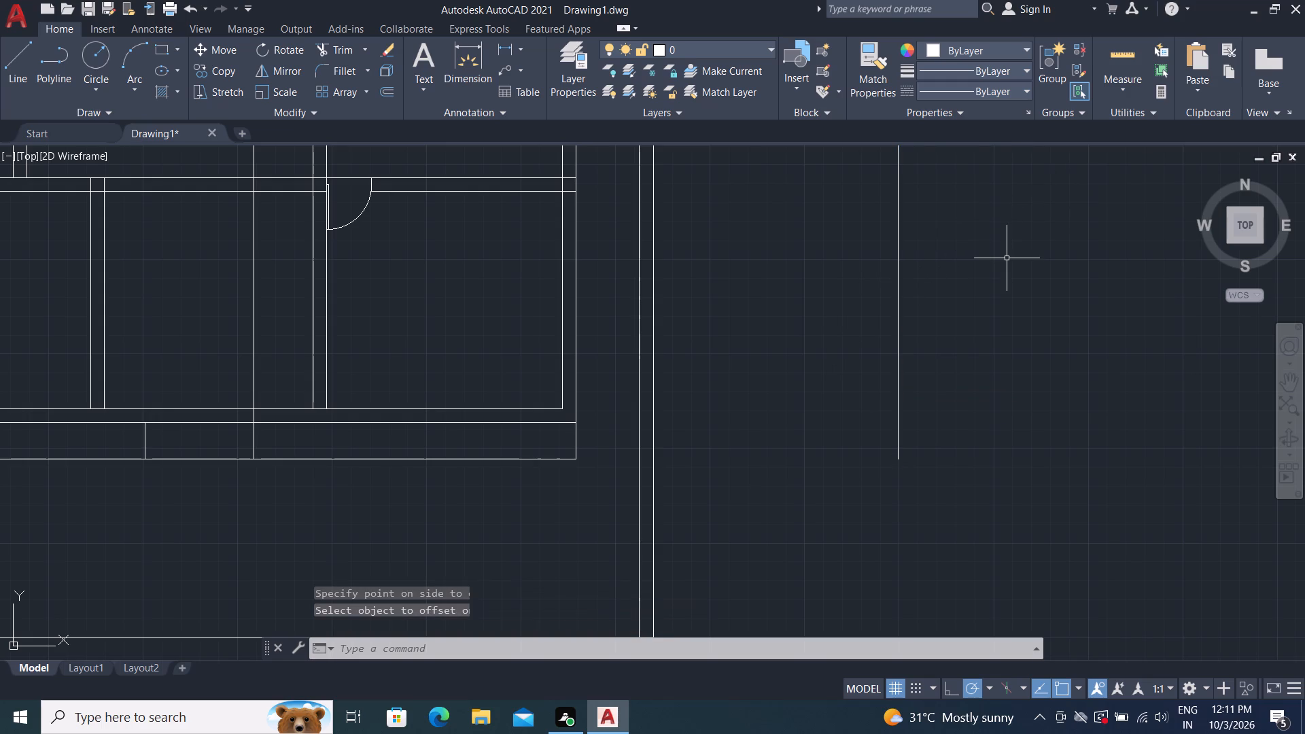
click(897, 266)
key(Delete)
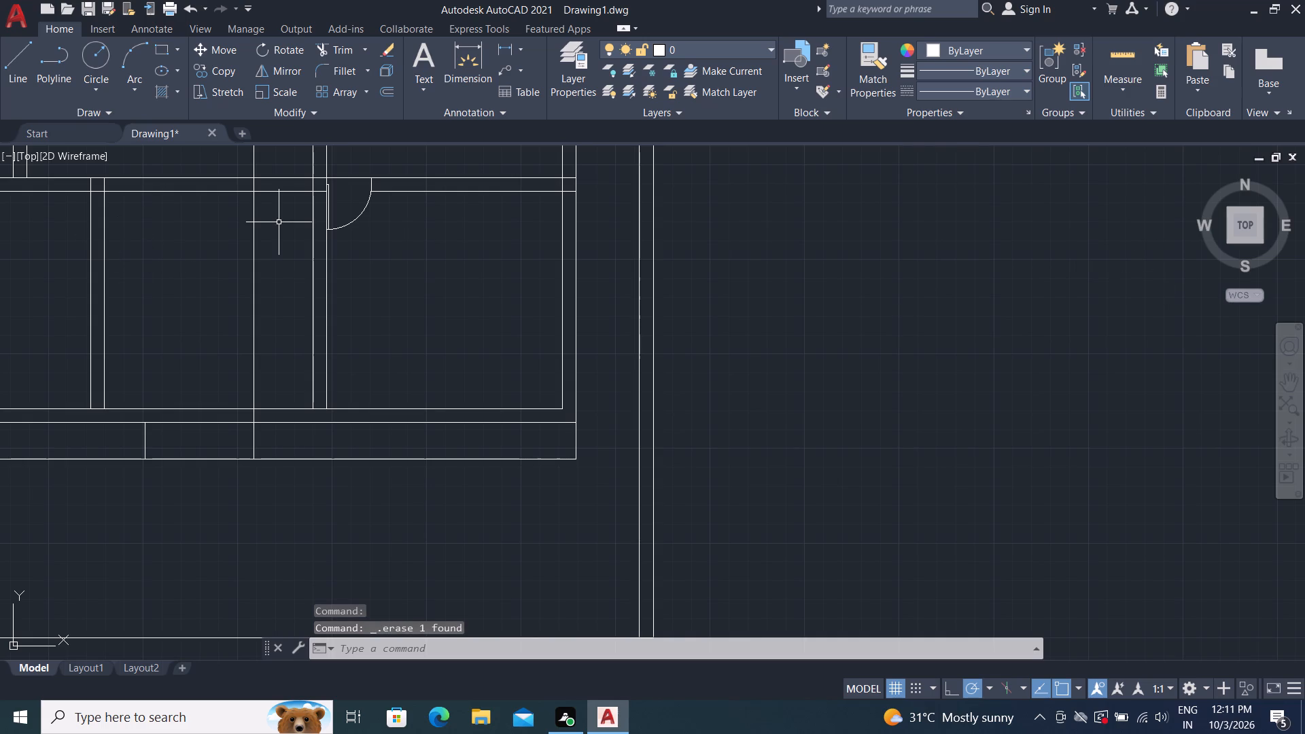
Trim the 17'9" offset line out of the front wall and delete its upper part, keeping only the segment across the front strip.
text(TRV)
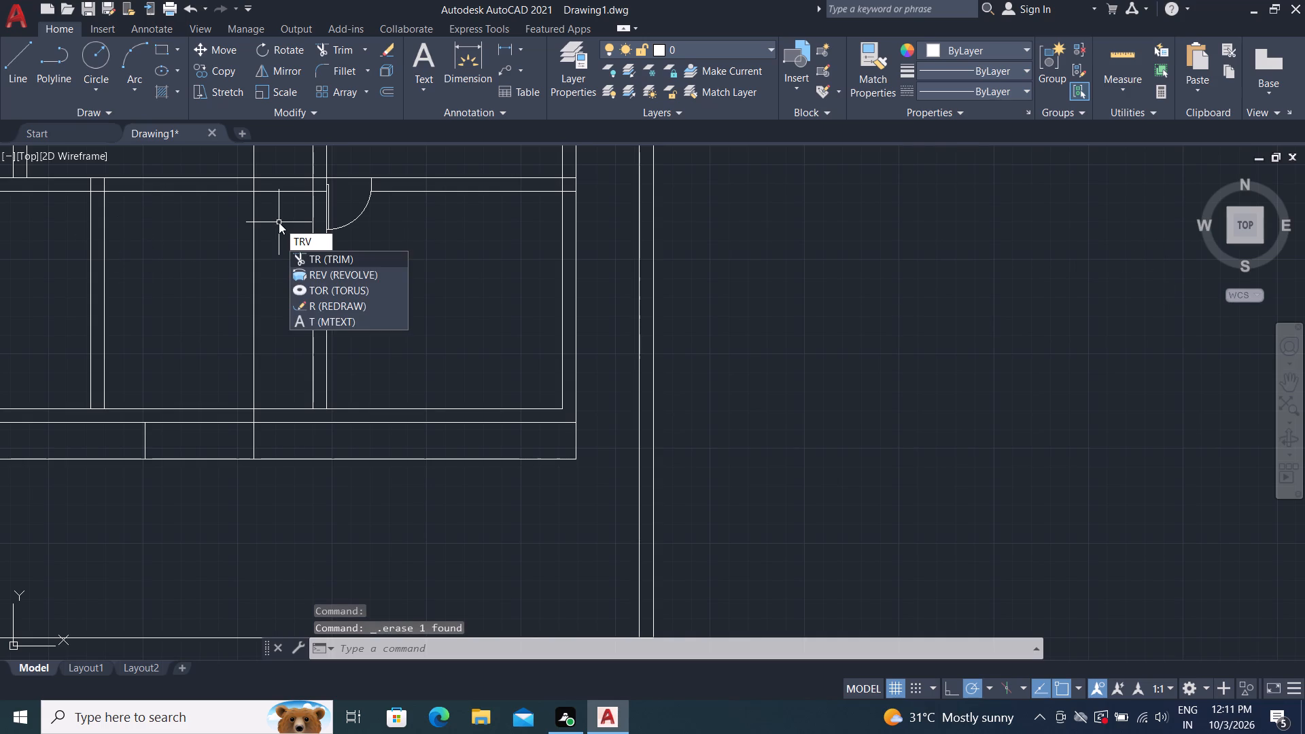
key(Escape)
text(TR)
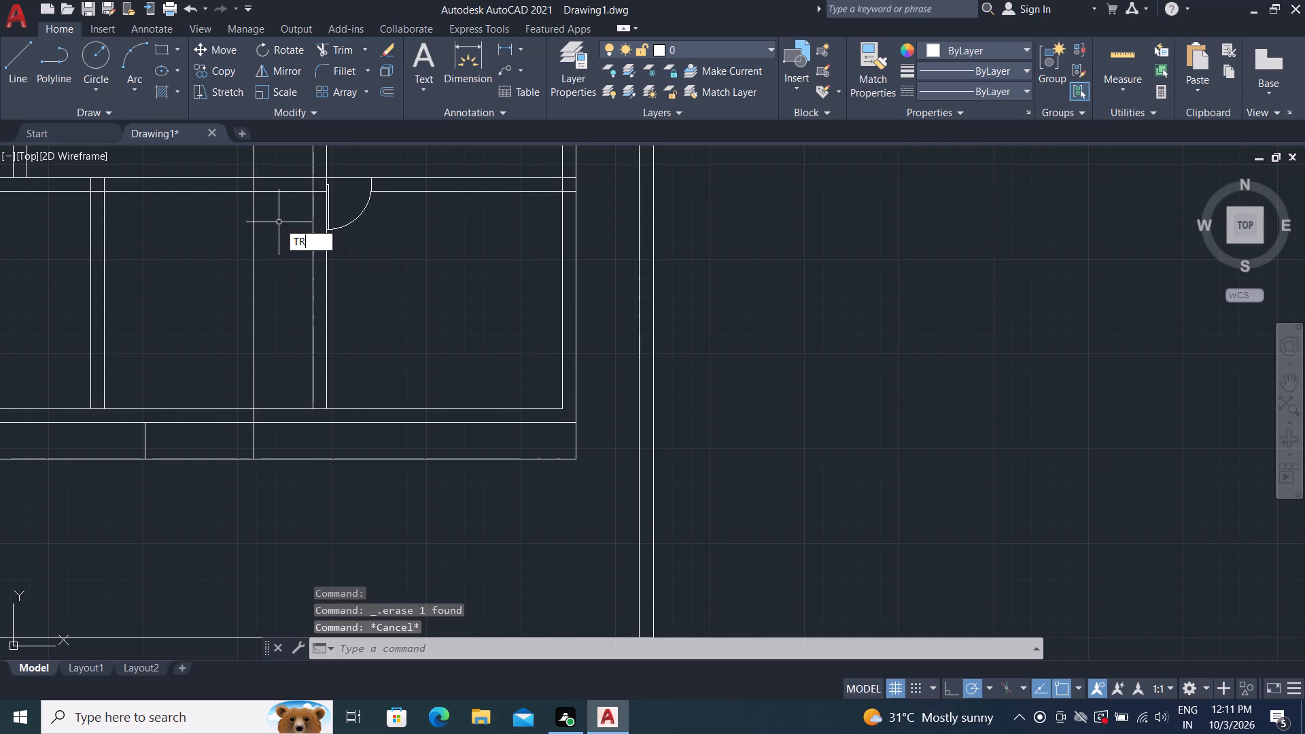
key(space)
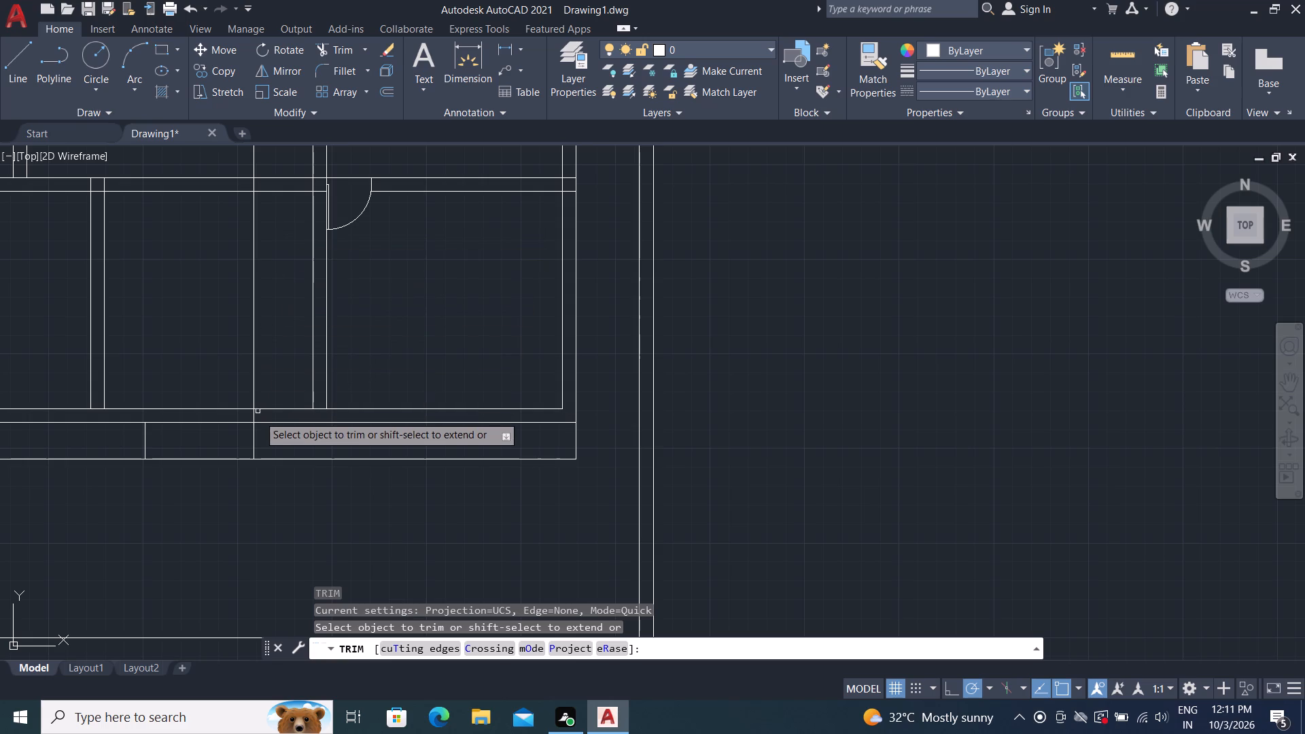
scroll(258, 424, up, 3)
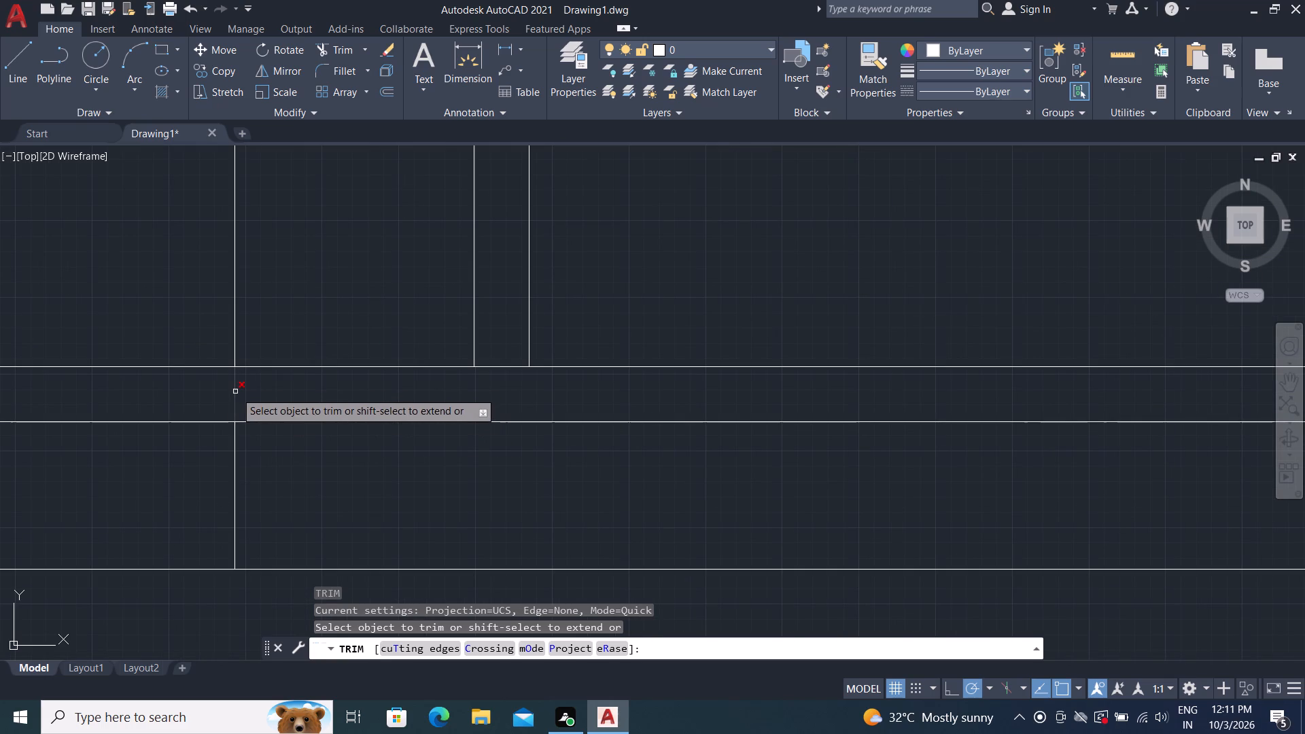
click(235, 391)
scroll(171, 304, down, 4)
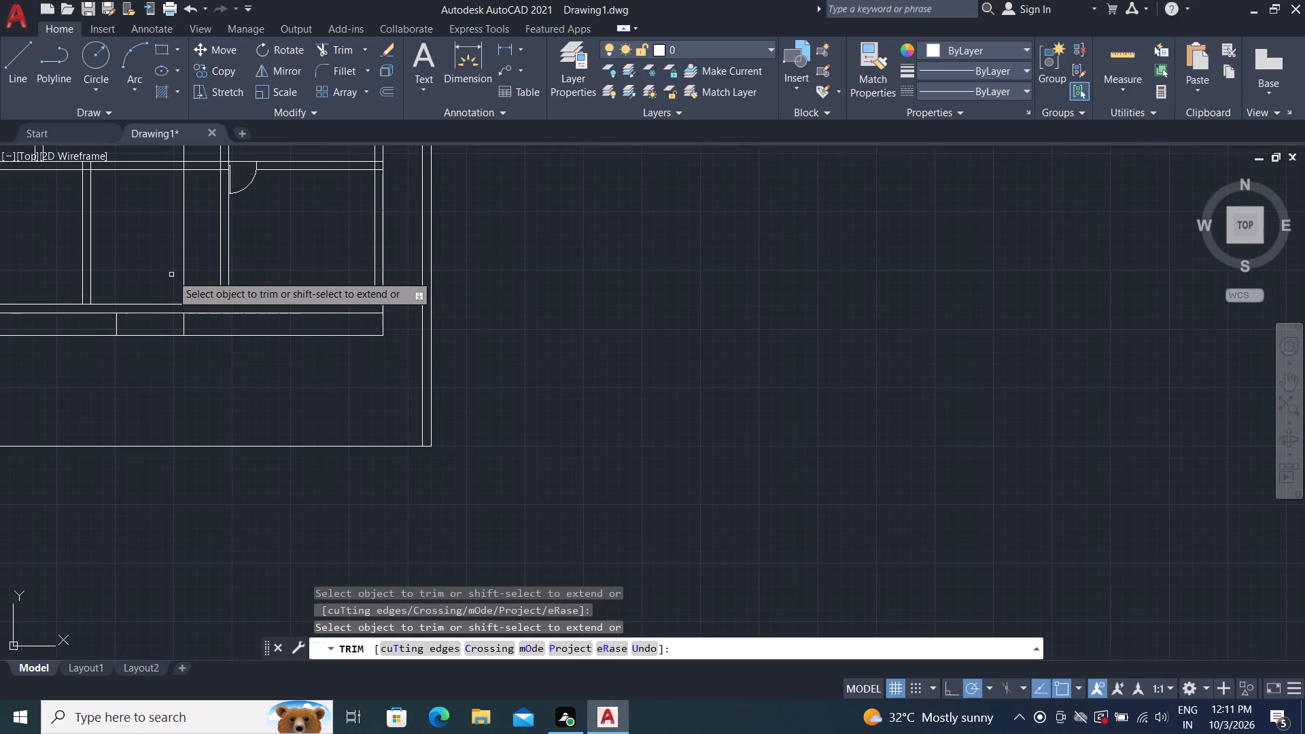
key(Escape)
click(182, 234)
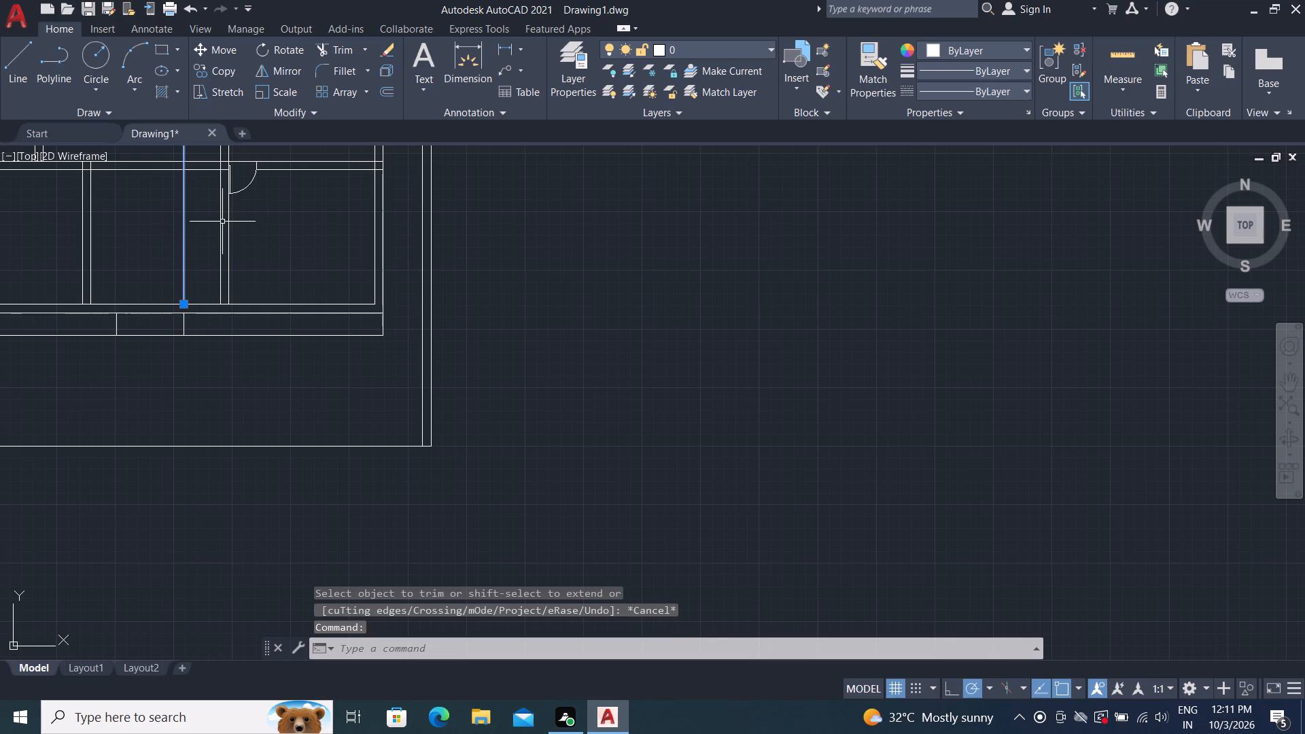
key(Delete)
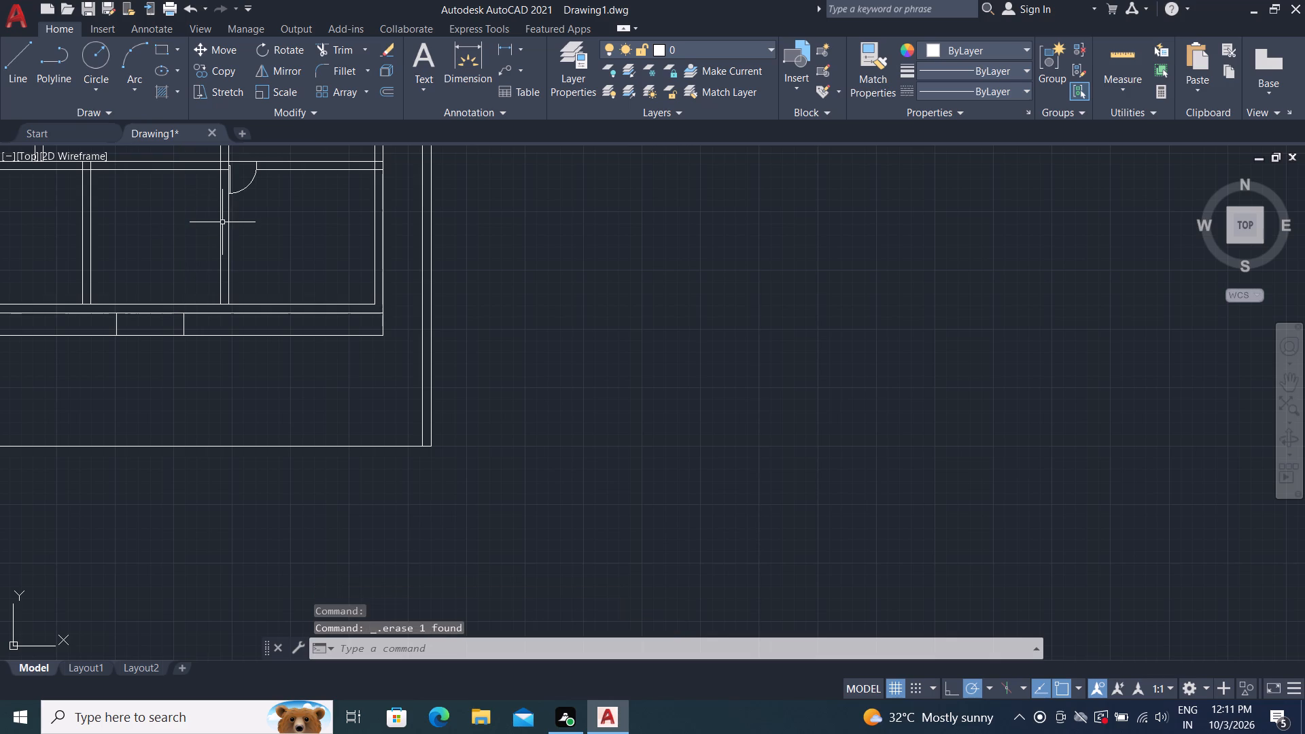
Measure the distance between the front strip's lower line and the plot boundary's front line.
scroll(119, 370, up, 3)
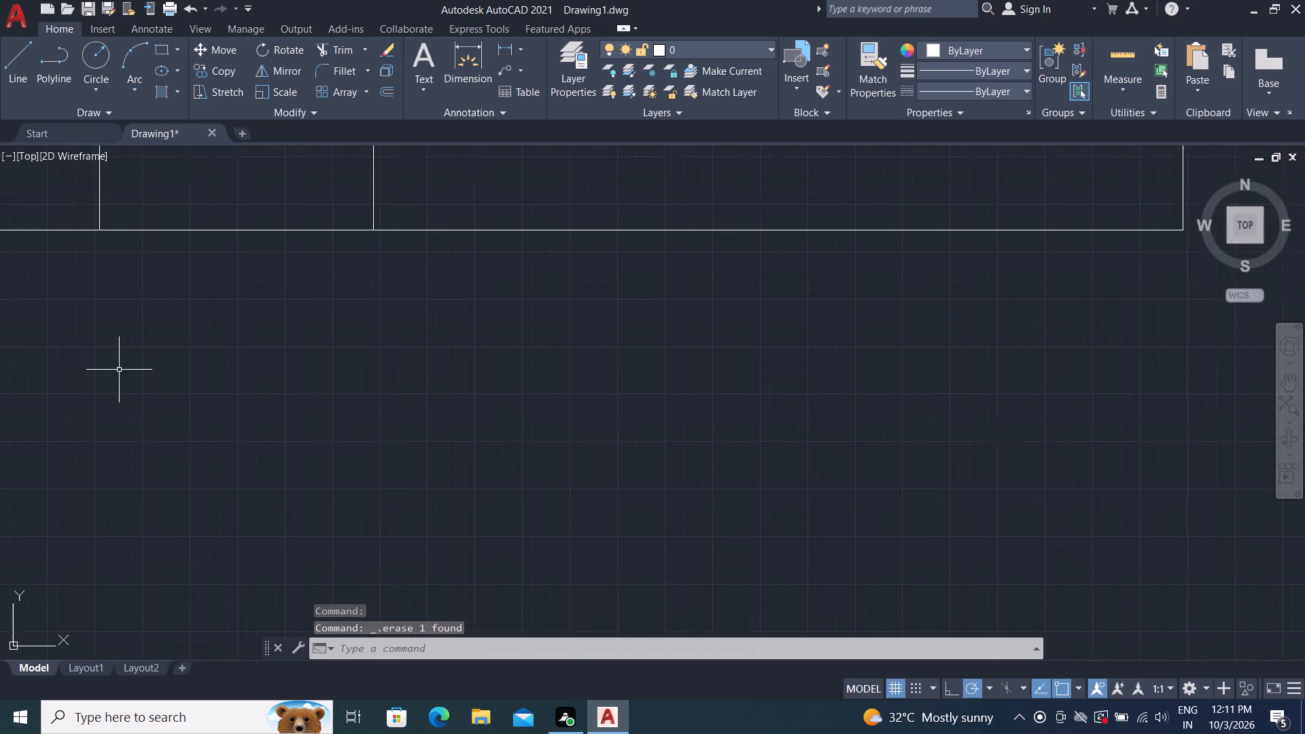
middle_drag(208, 277, 262, 374)
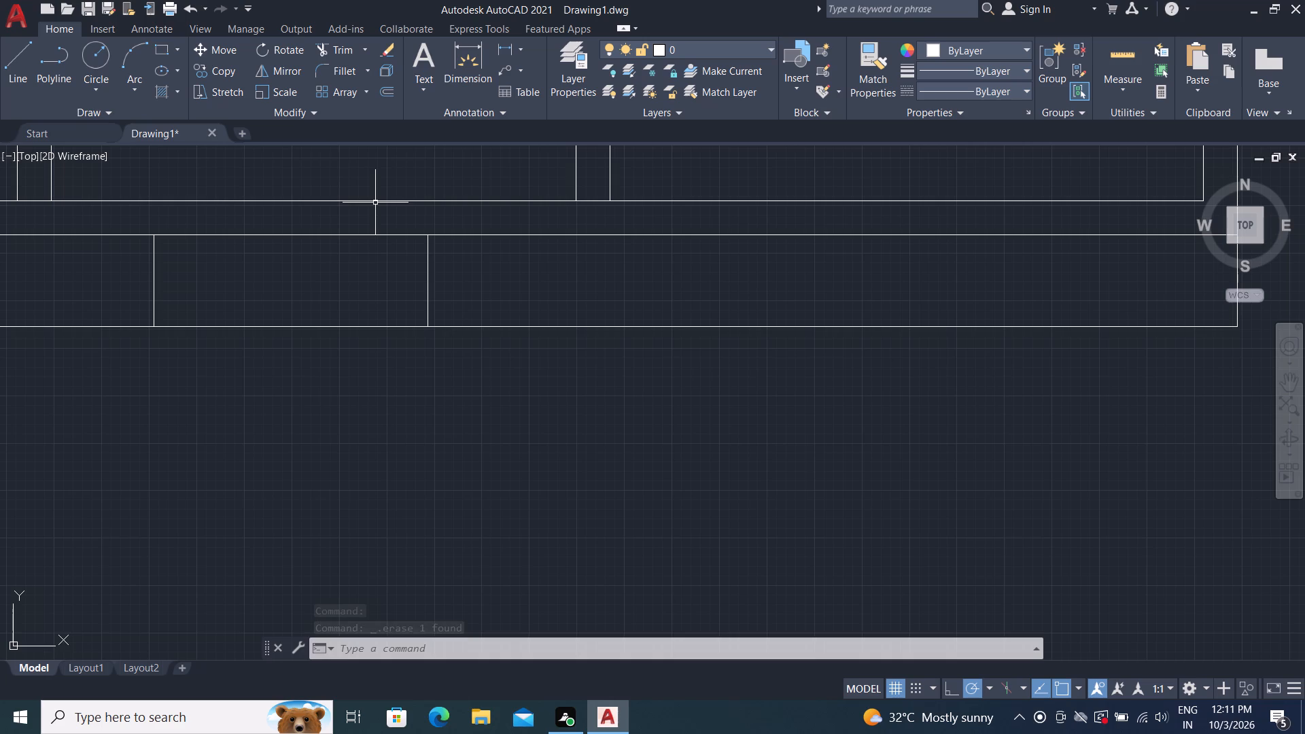
click(1124, 48)
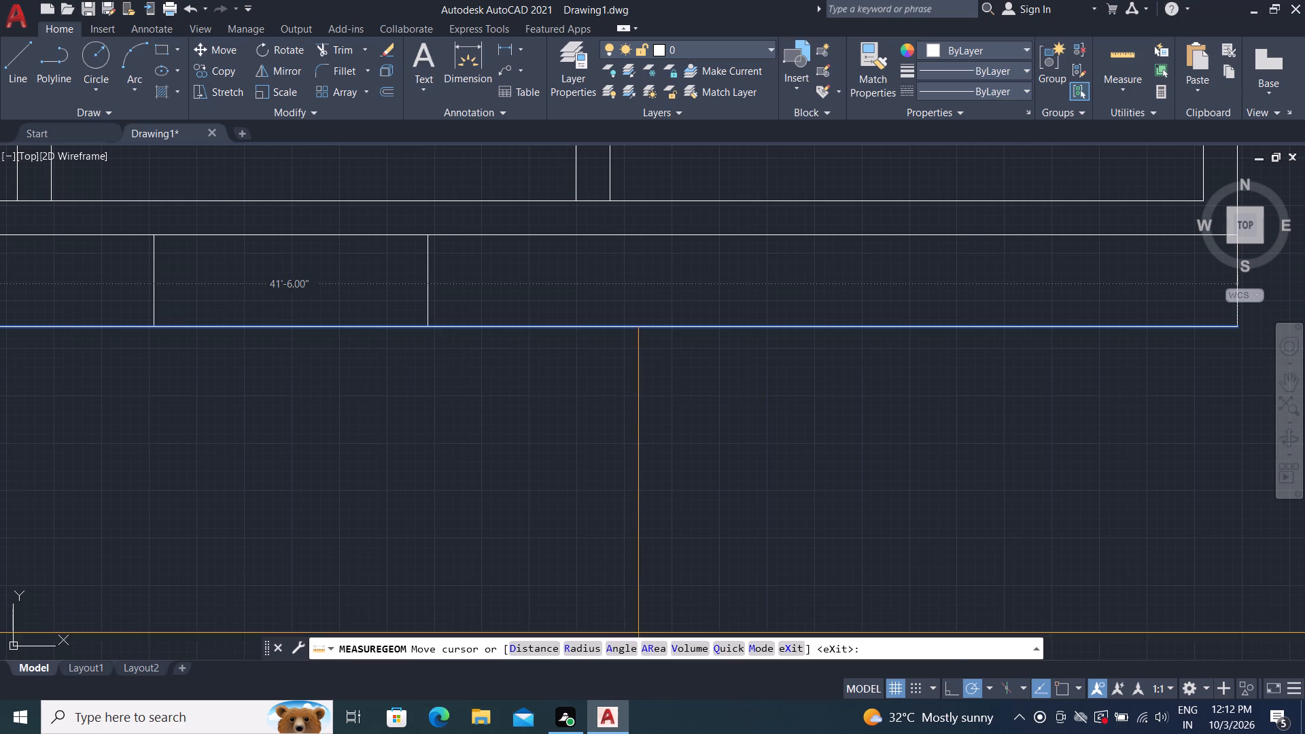
scroll(610, 538, down, 3)
middle_drag(599, 513, 593, 492)
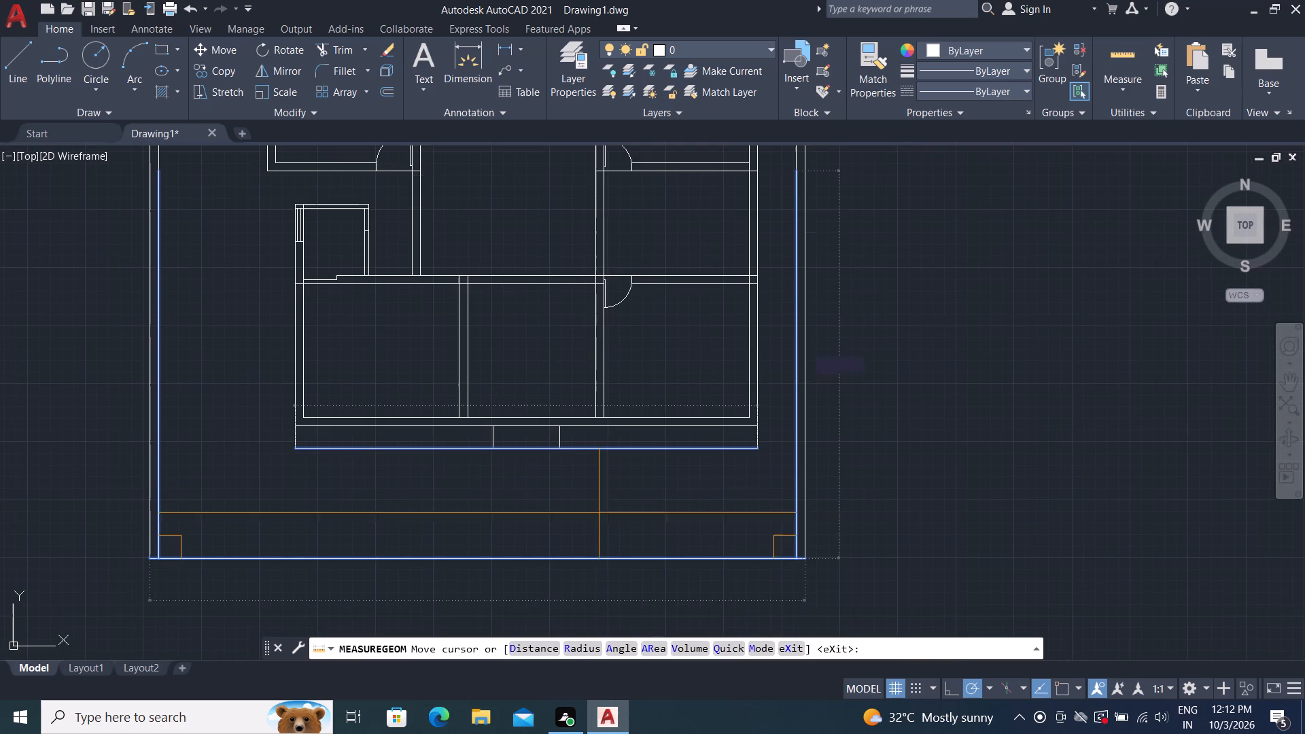
scroll(568, 519, up, 2)
middle_drag(567, 519, 625, 455)
scroll(648, 407, down, 1)
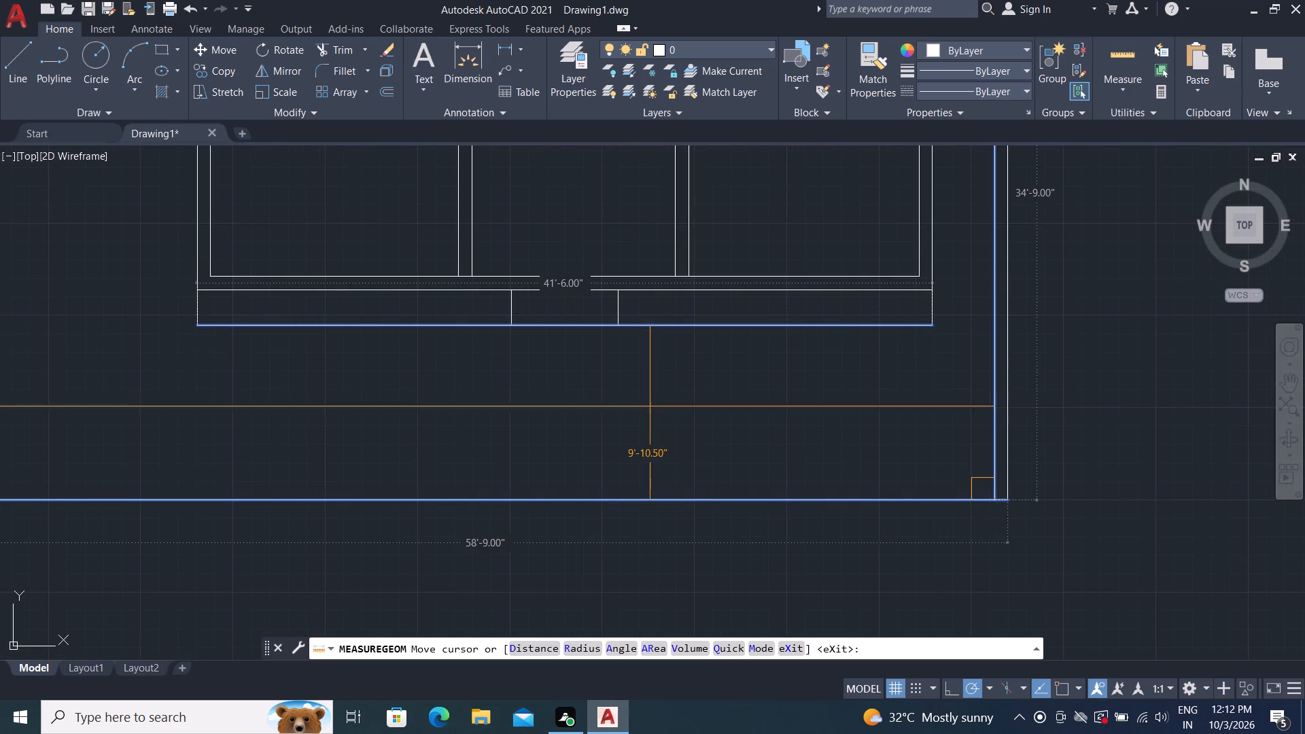
key(Escape)
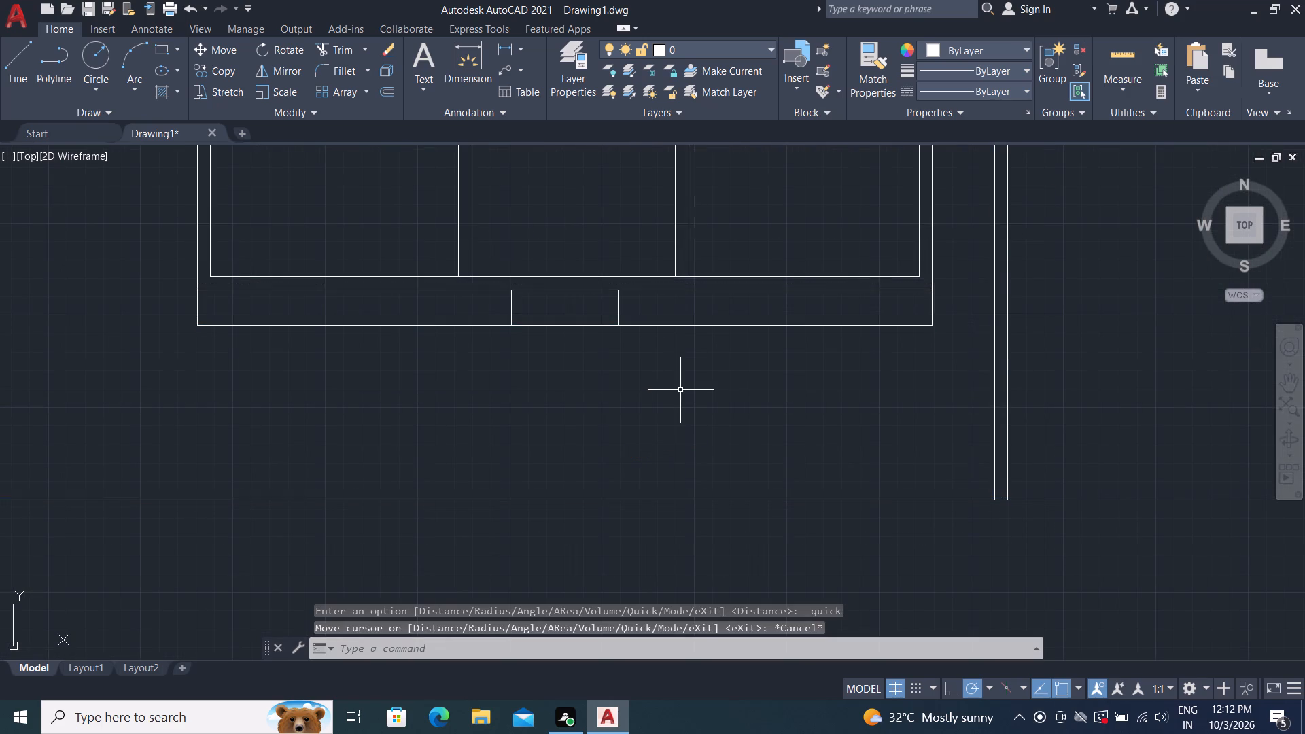
Measure the front wall's thickness and the size of the front strip's middle division.
text(O)
key(space)
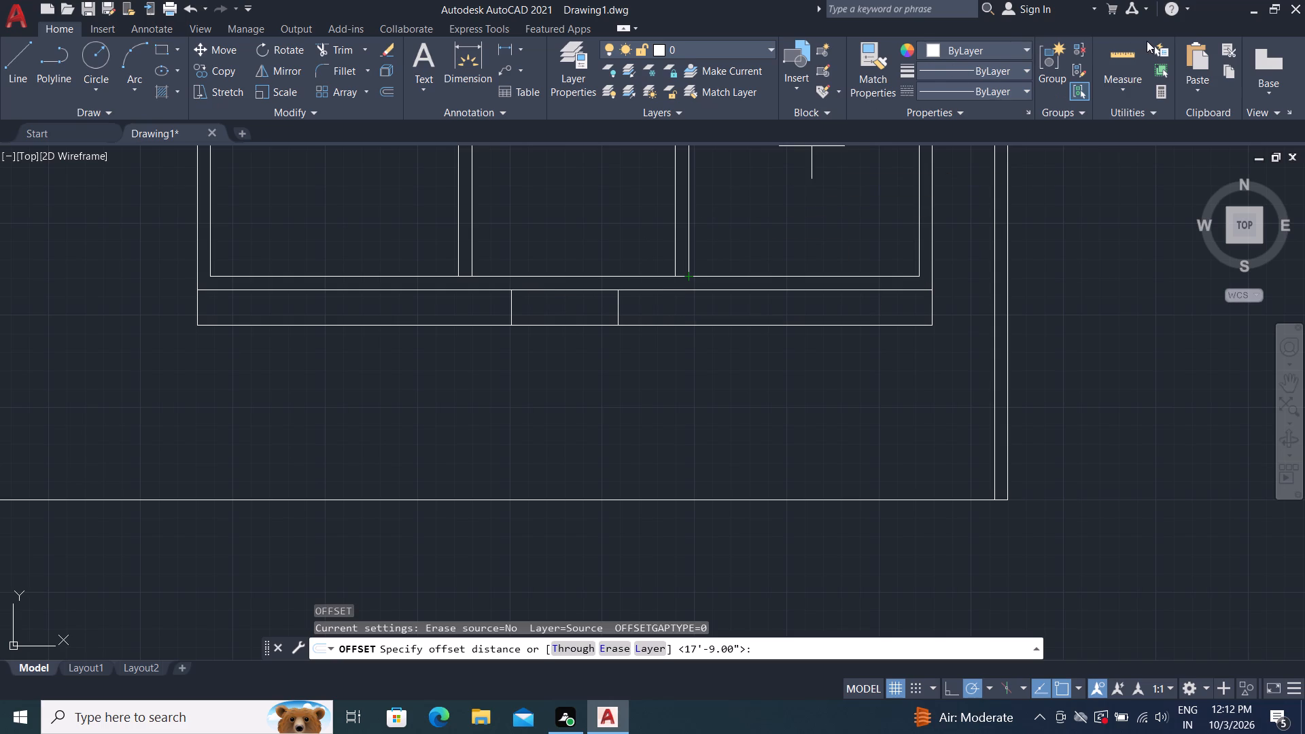
click(1130, 52)
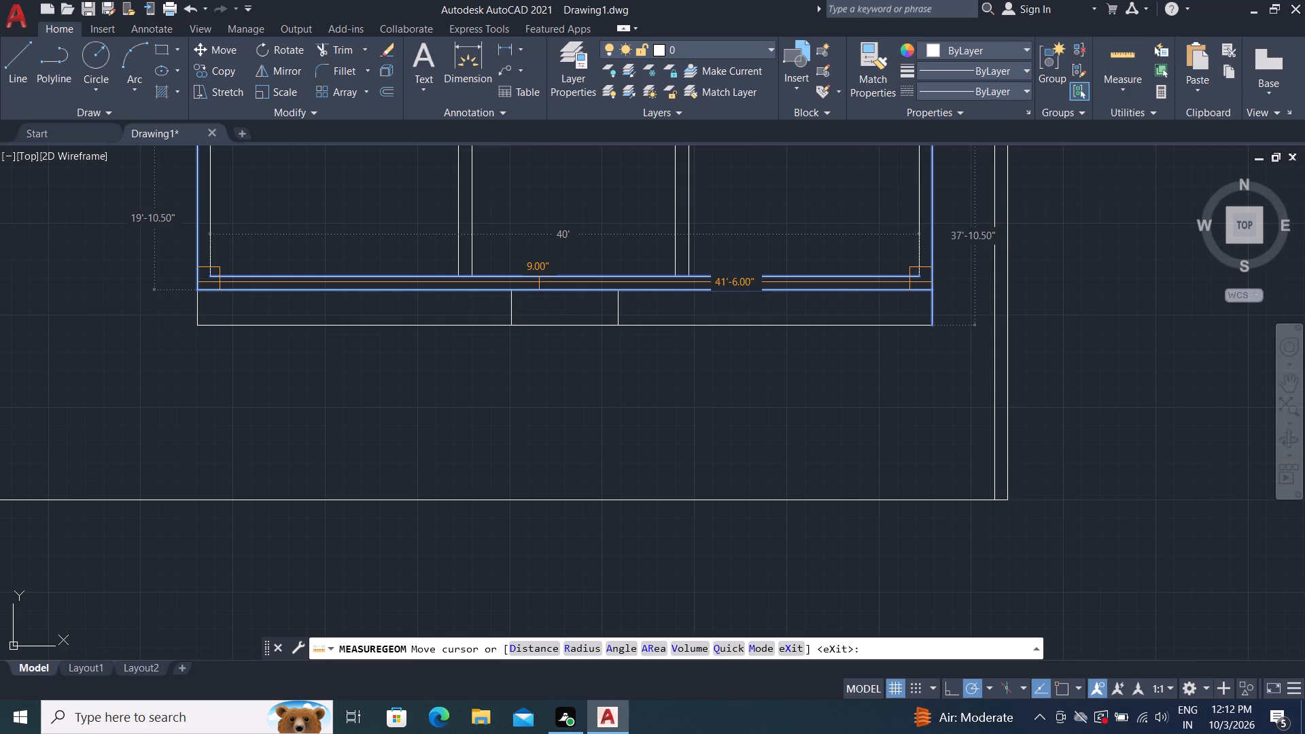
scroll(539, 282, up, 1)
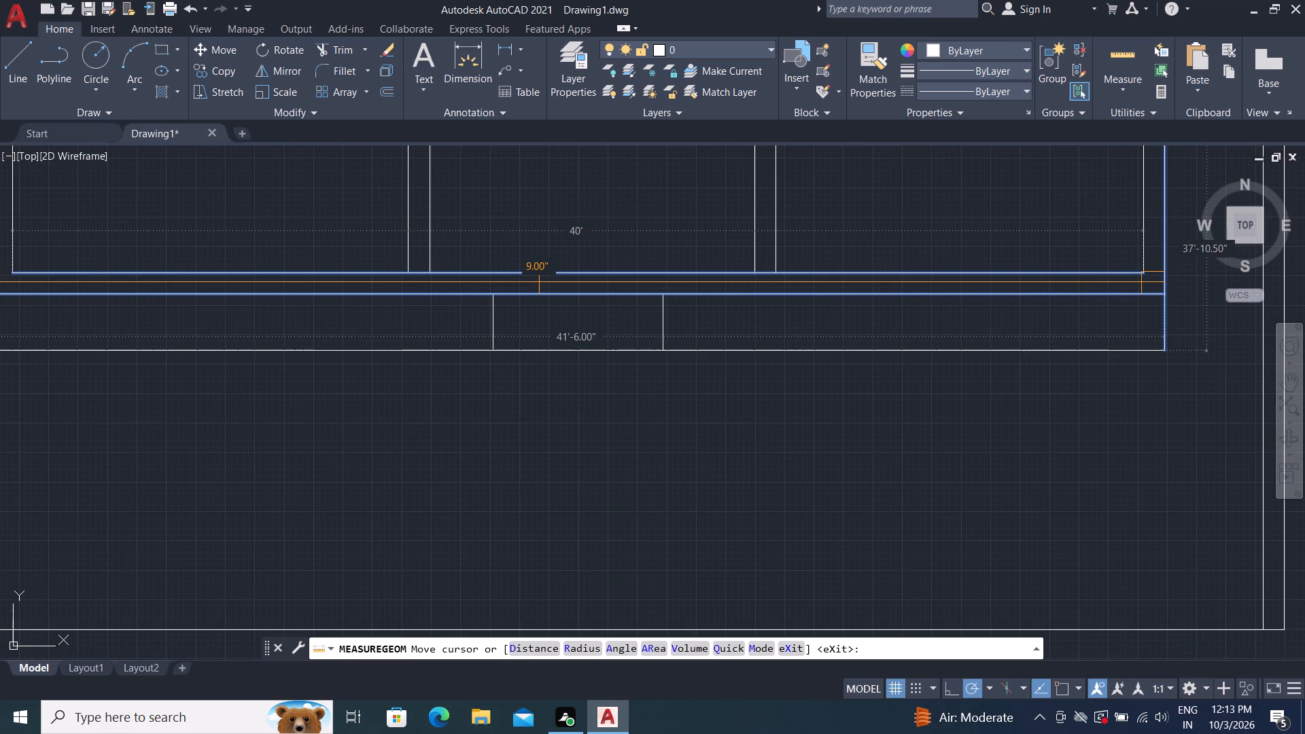
scroll(539, 282, down, 1)
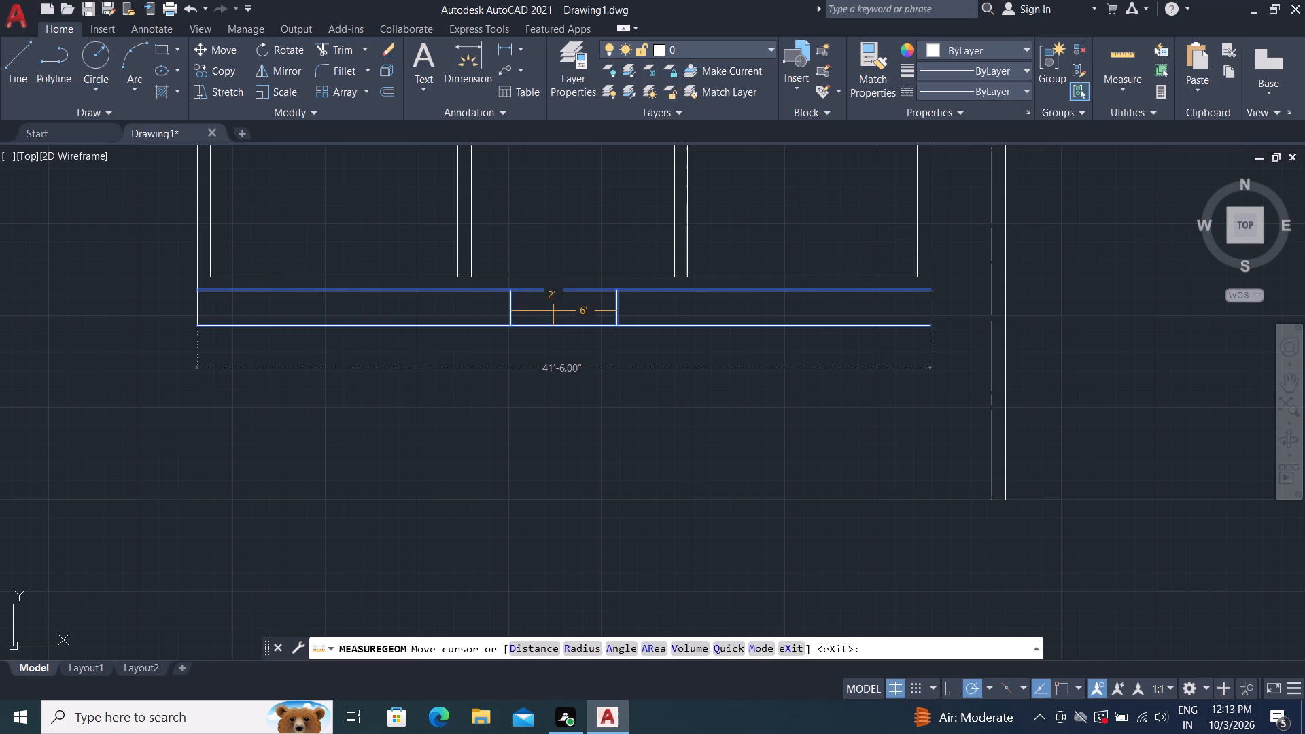
key(Escape)
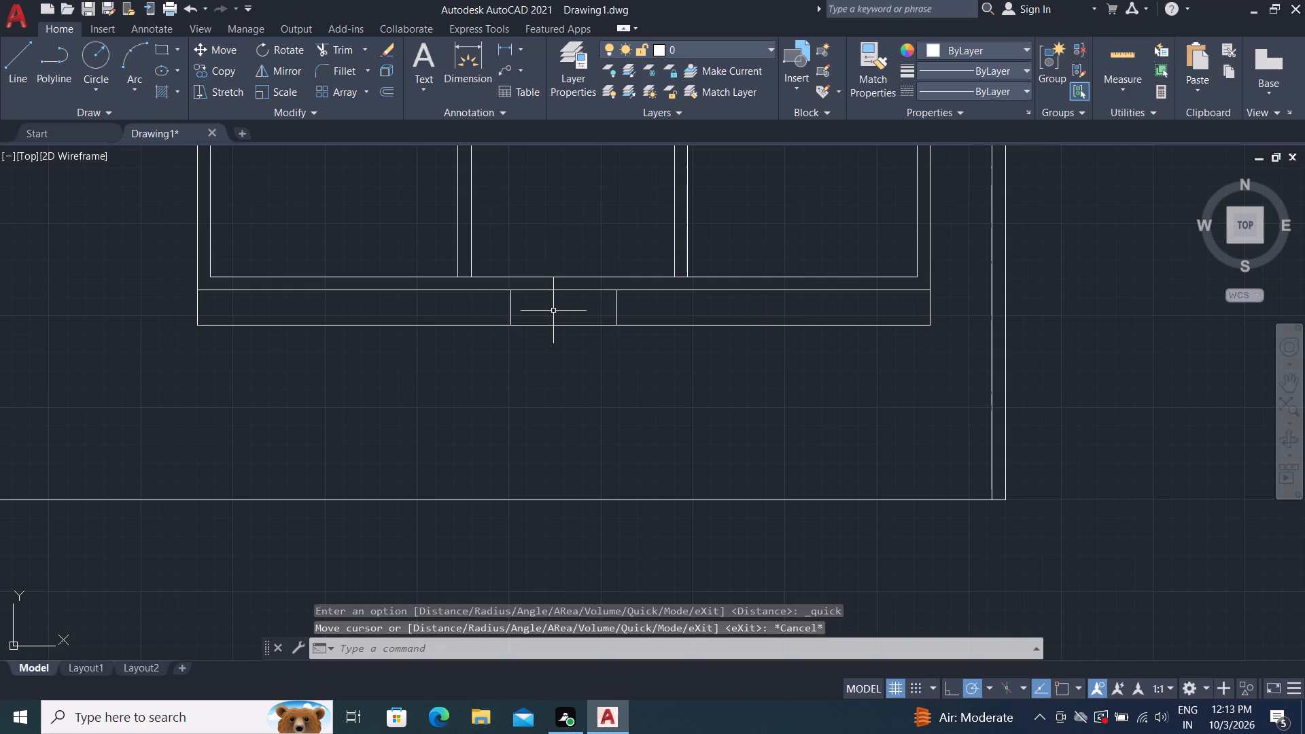
Offset the left divider of the strip's middle division 3' to the right, inside that division.
text(O)
key(space)
key(3)
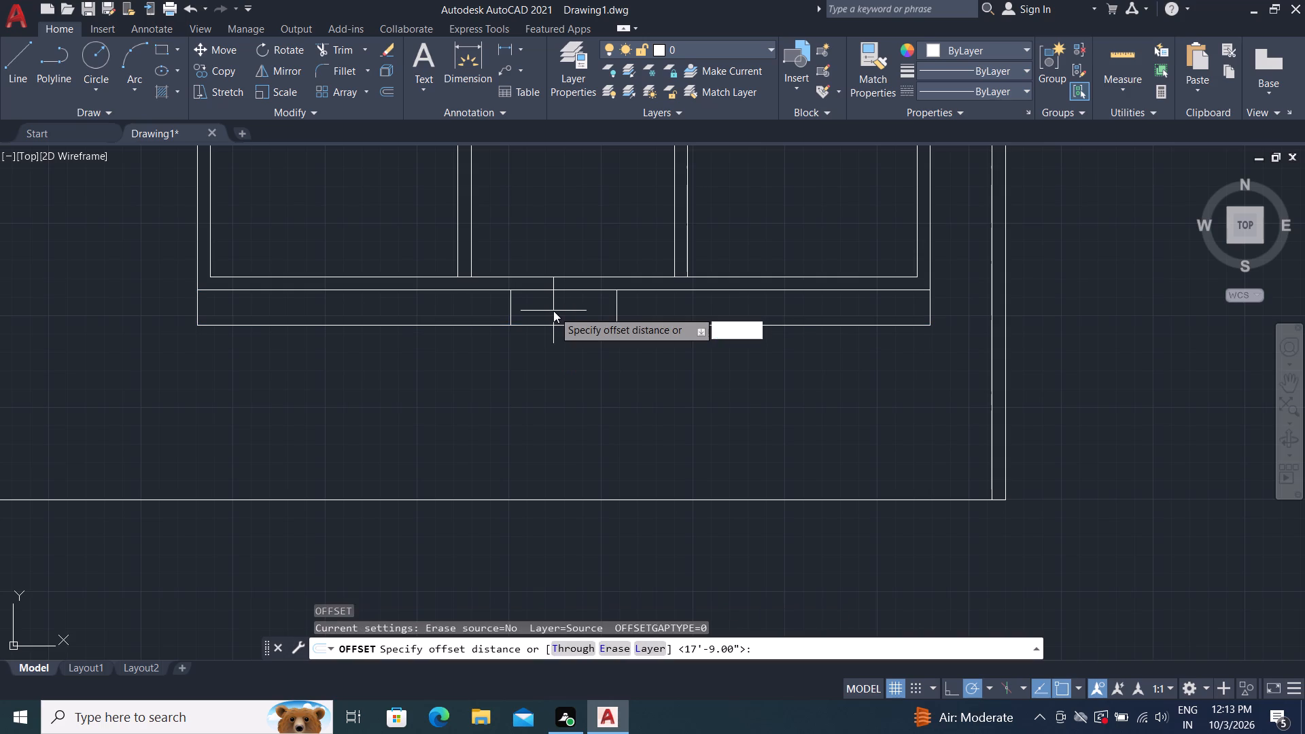
text(')
key(space)
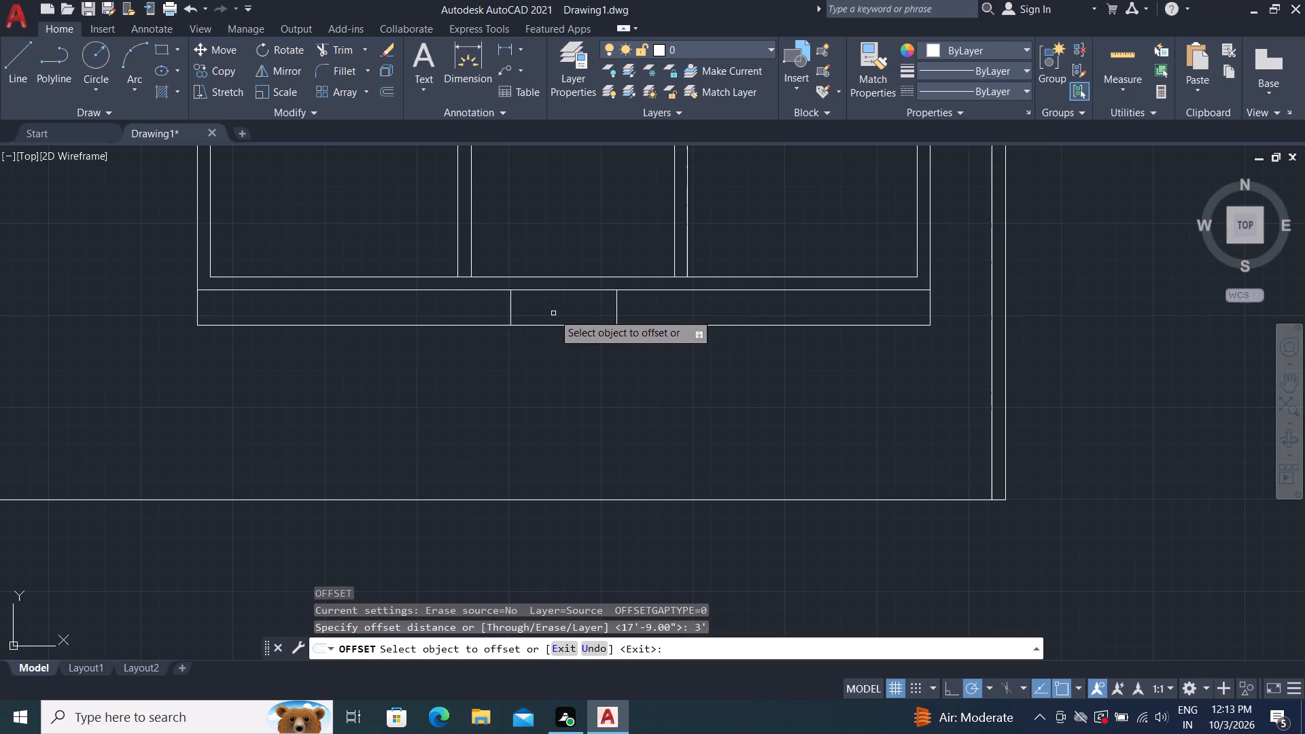
click(511, 301)
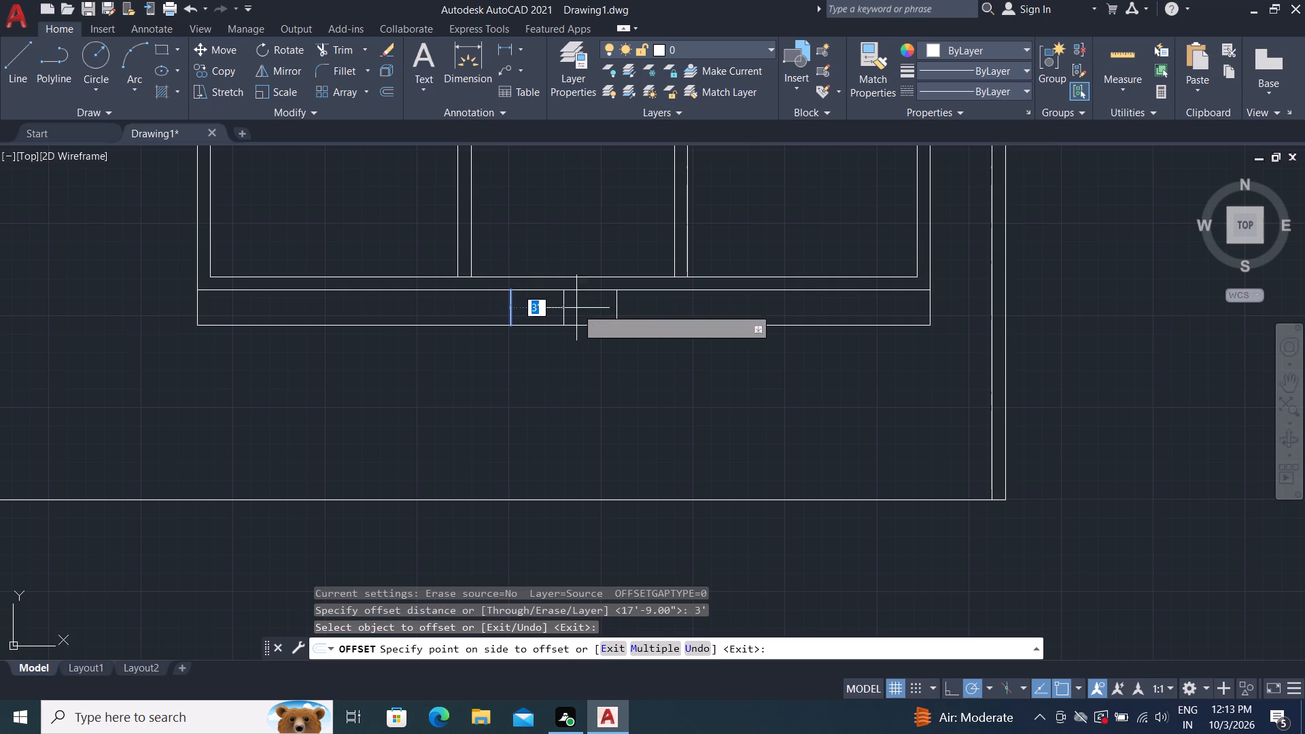
click(590, 311)
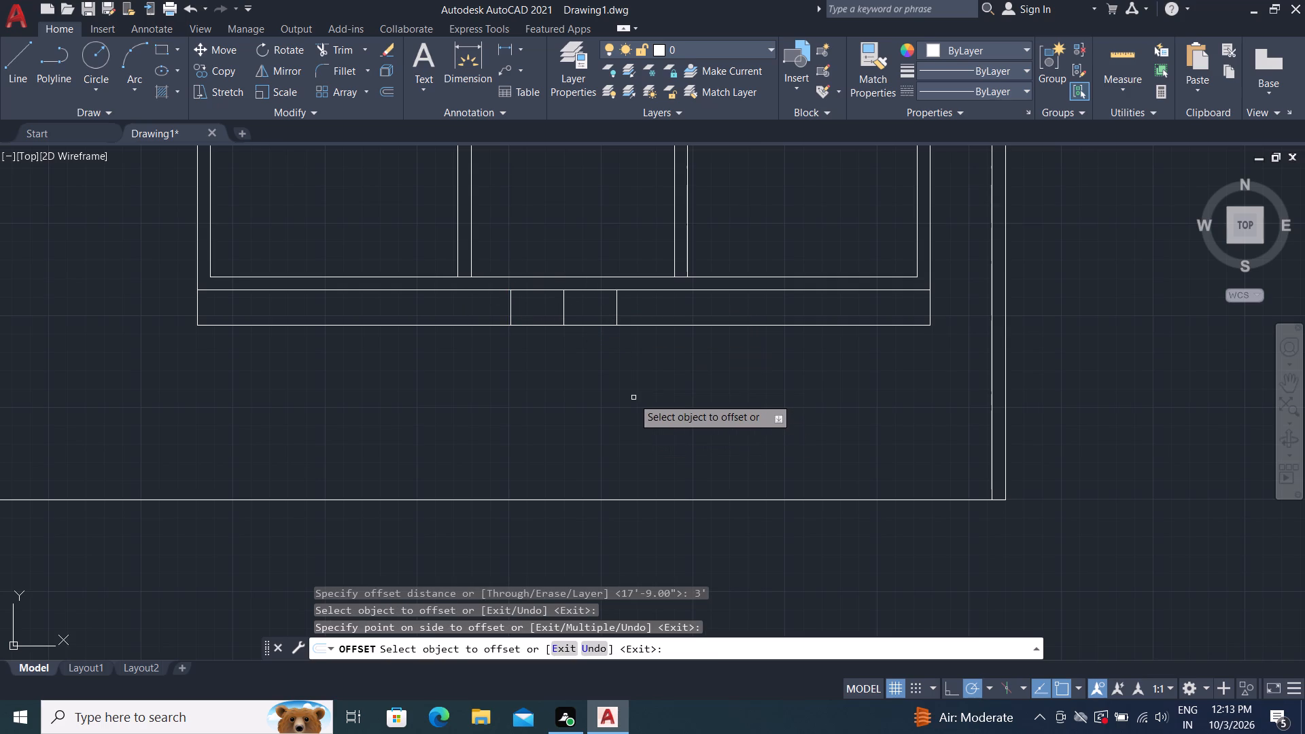
key(Escape)
Extend the middle division's centre line down to the plot boundary's front line.
text(EX)
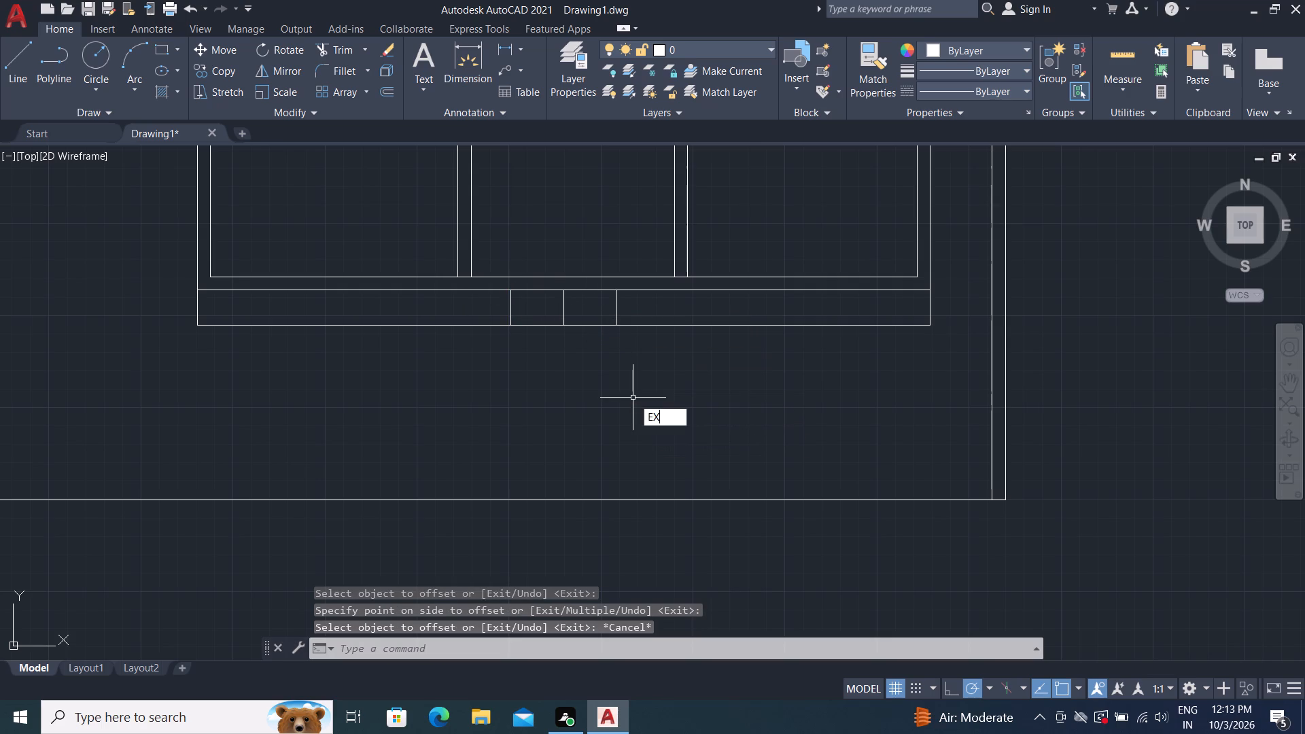
key(space)
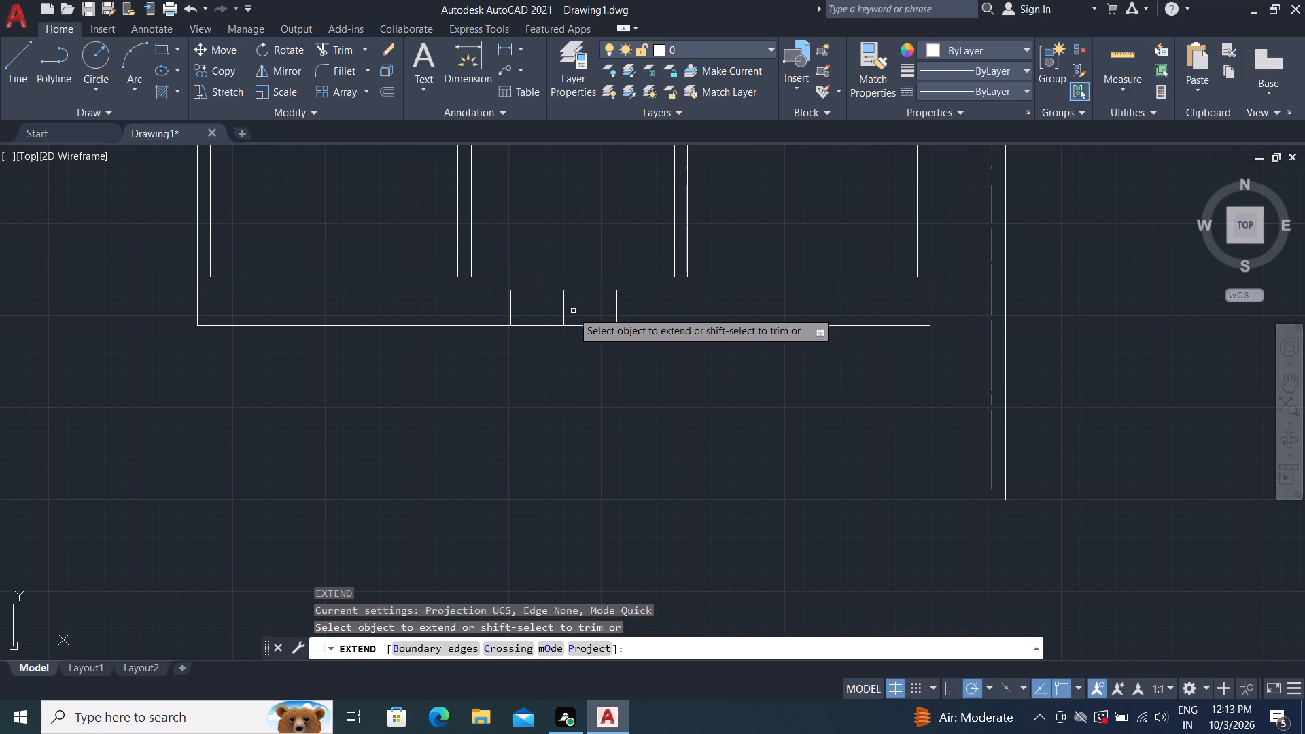
click(563, 312)
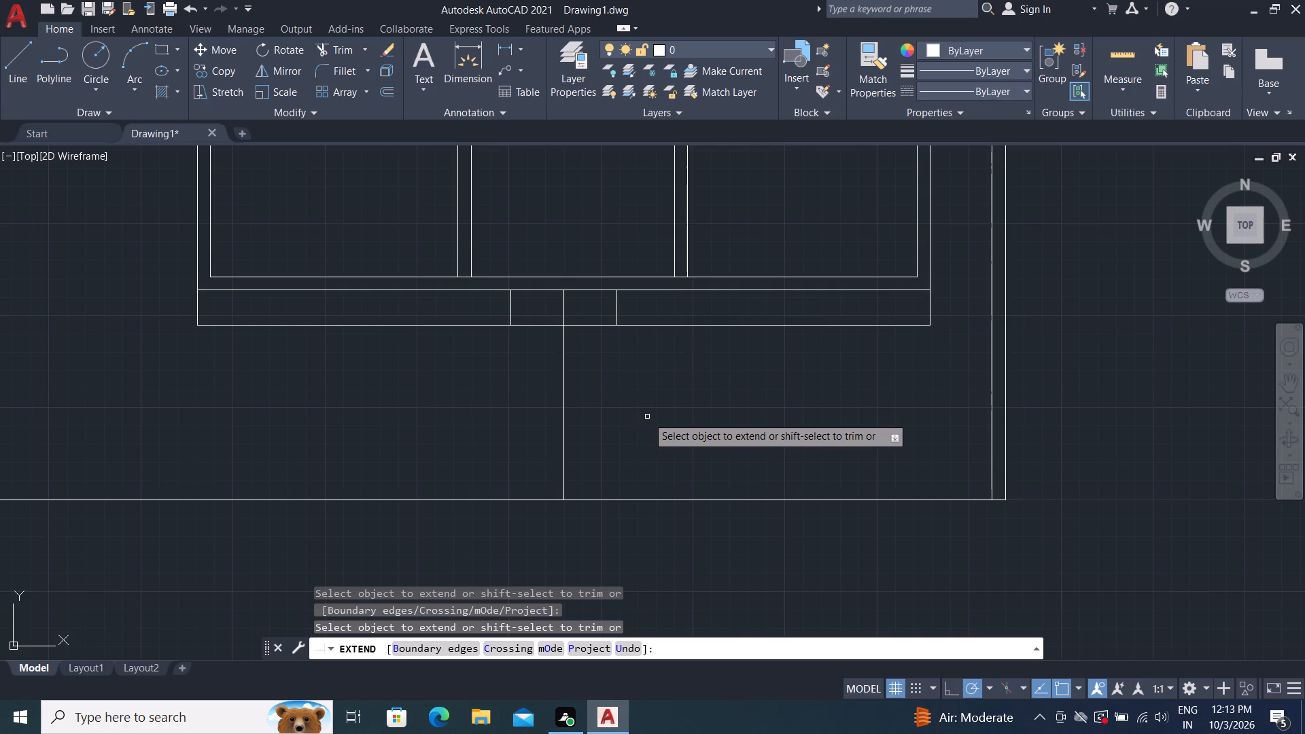
key(Escape)
Offset the extended centre line 9' to the right and 9' to the left, across the front yard.
text(O 9)
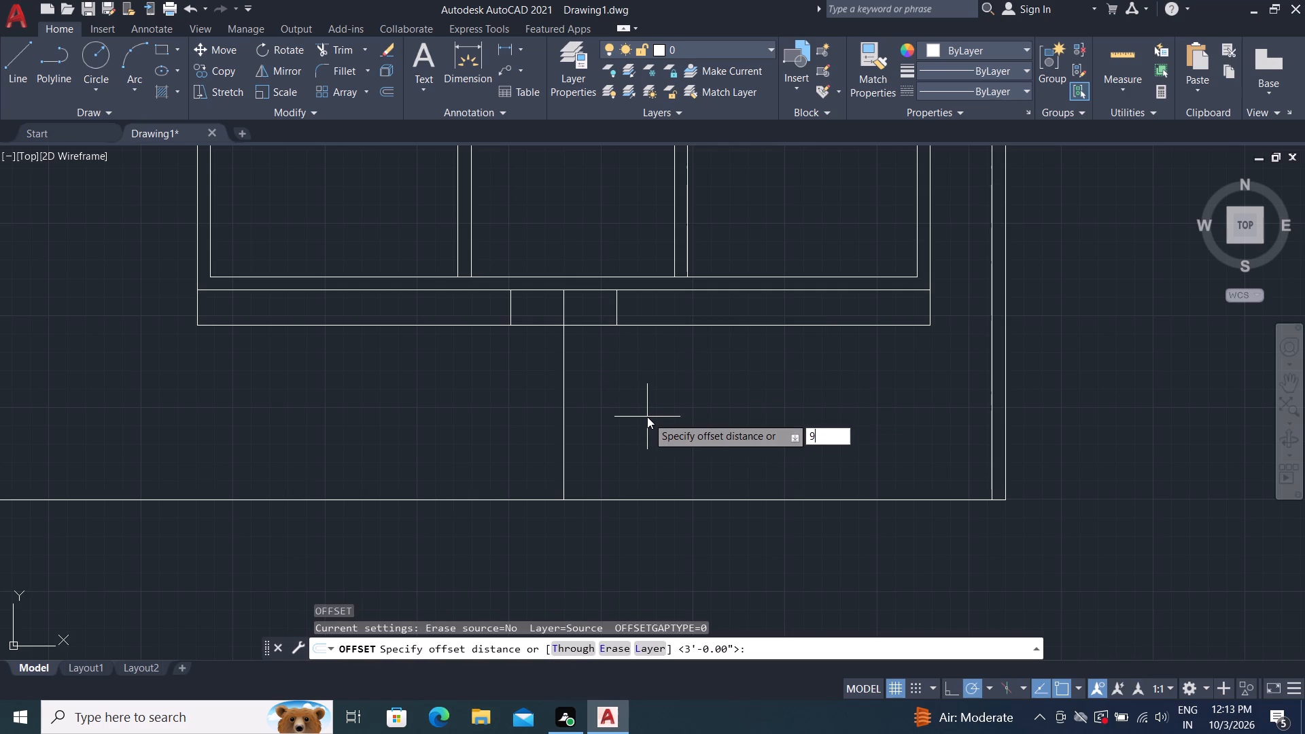
text(')
key(space)
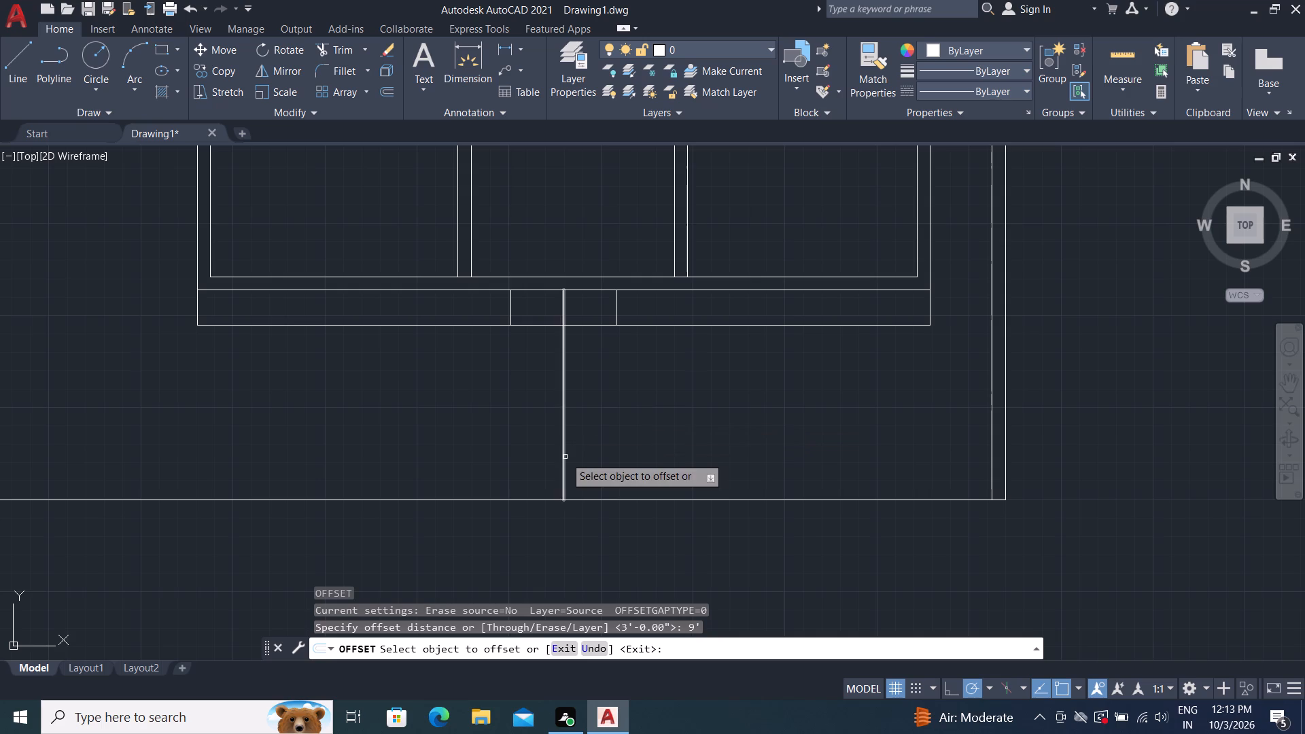
click(565, 419)
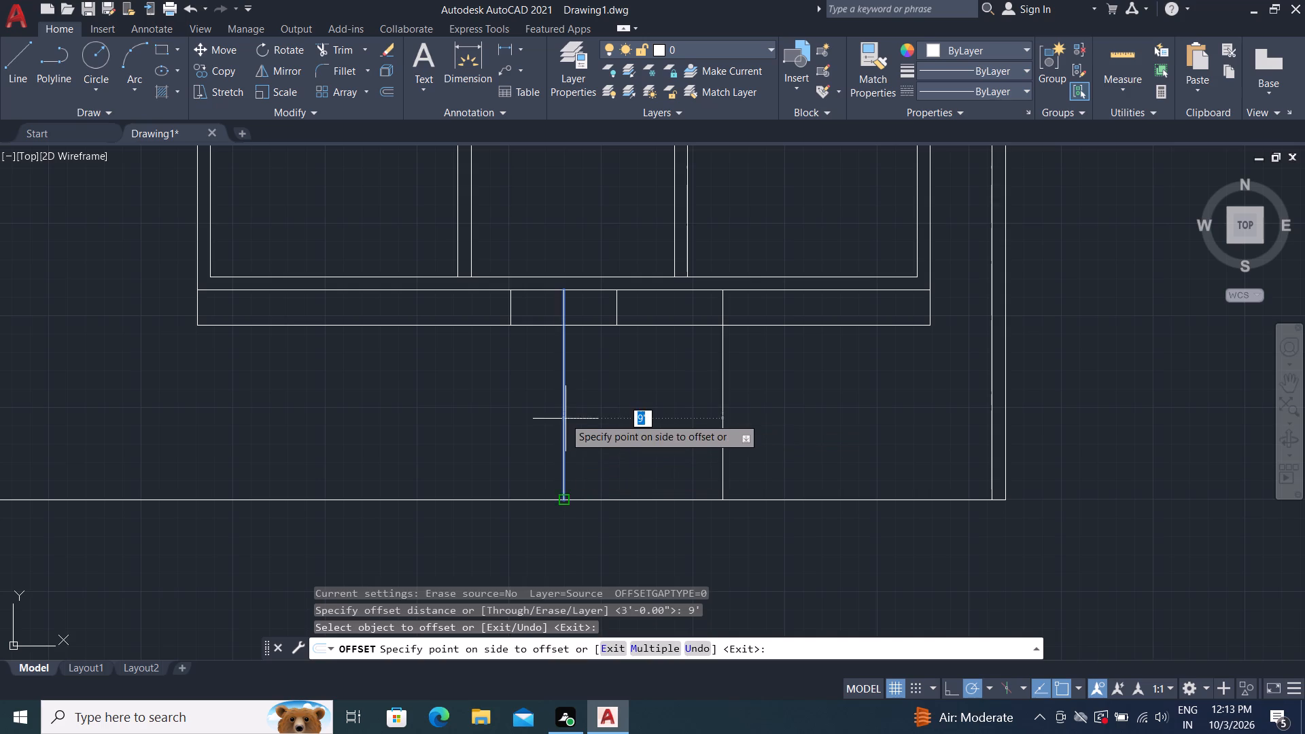
click(747, 391)
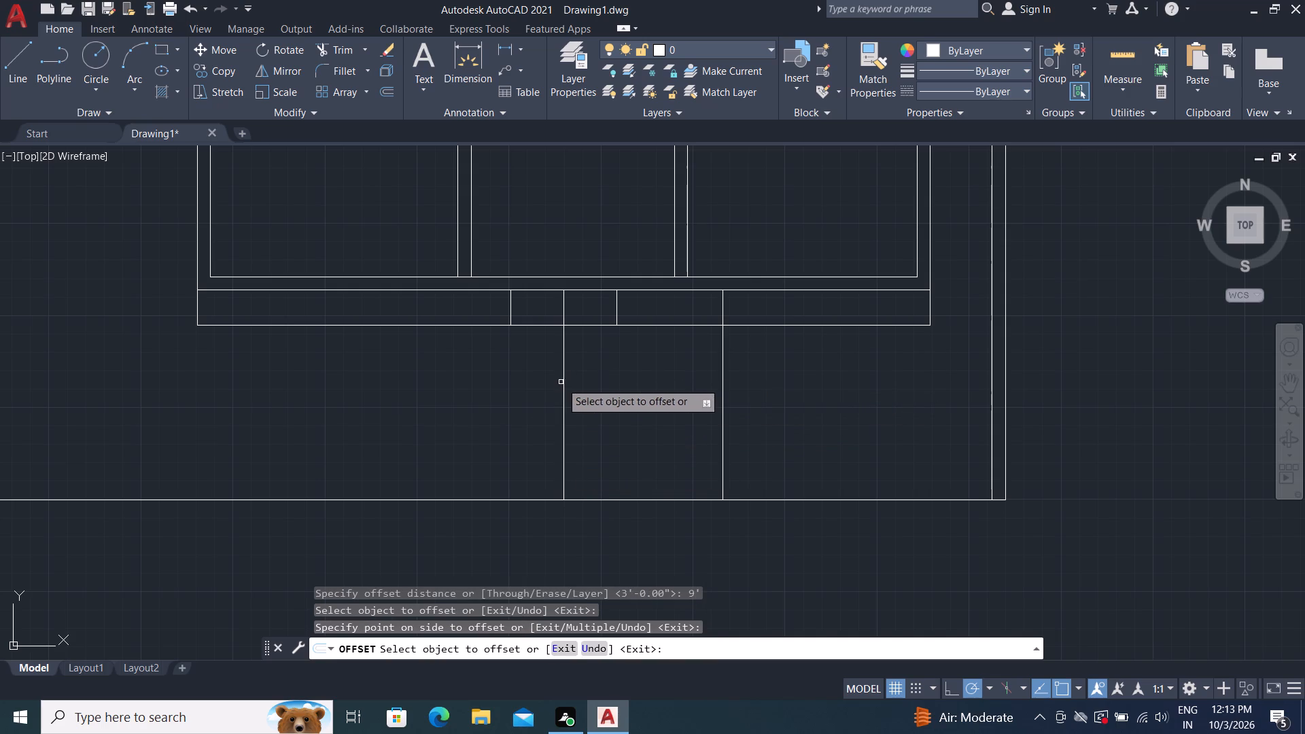
click(565, 383)
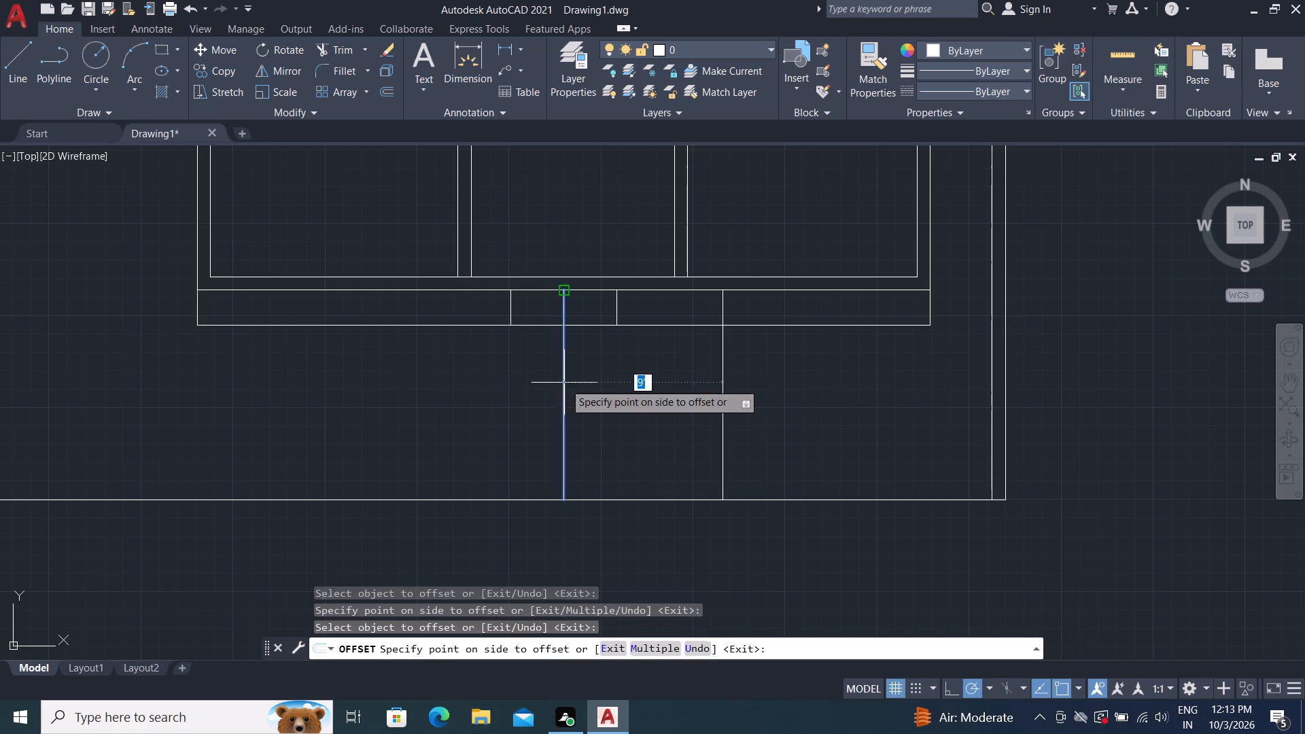
click(305, 397)
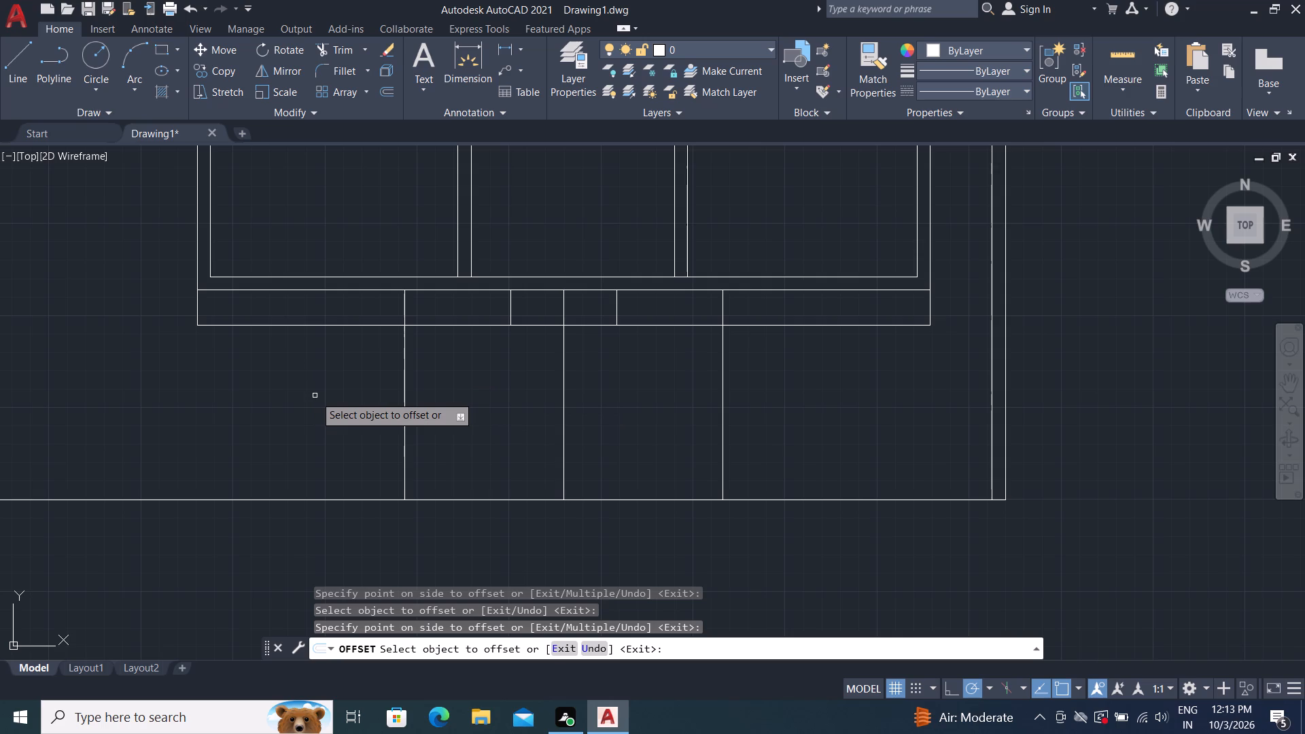
Offset the front strip's outer edge 4' outward into the front yard.
key(Escape)
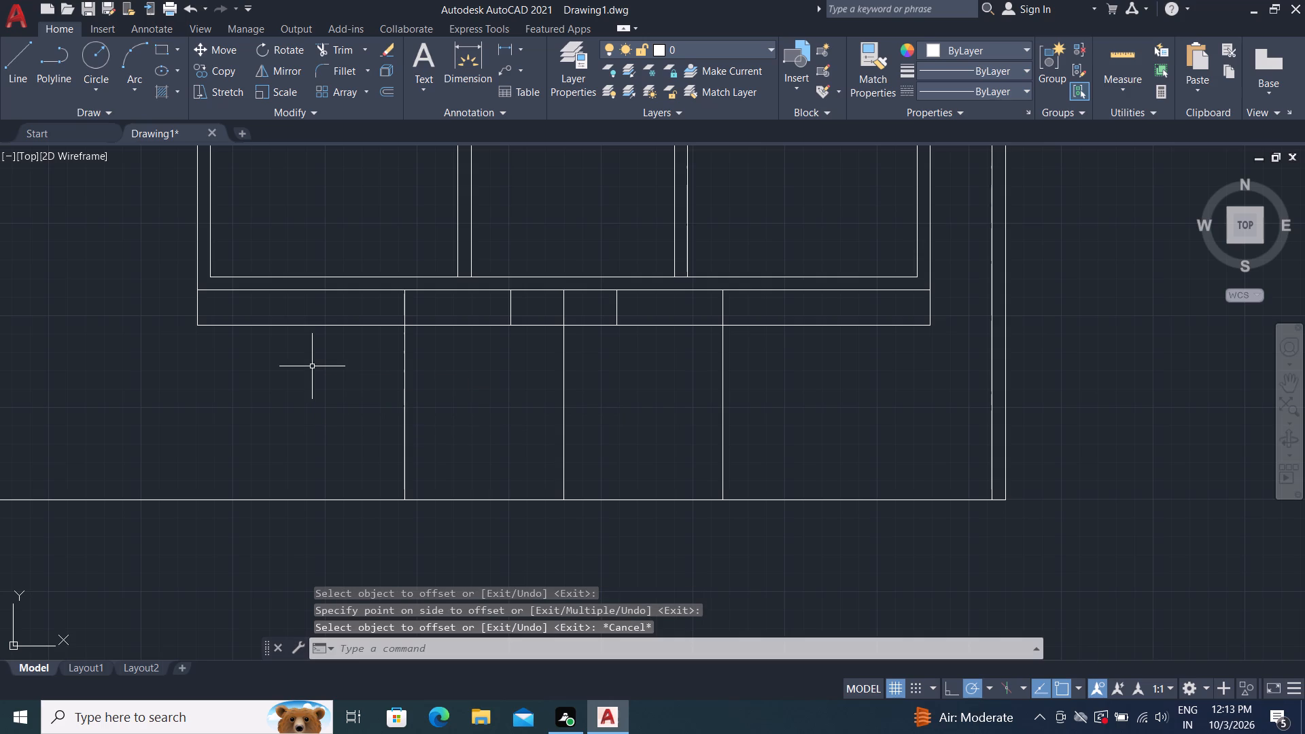
text(O 4')
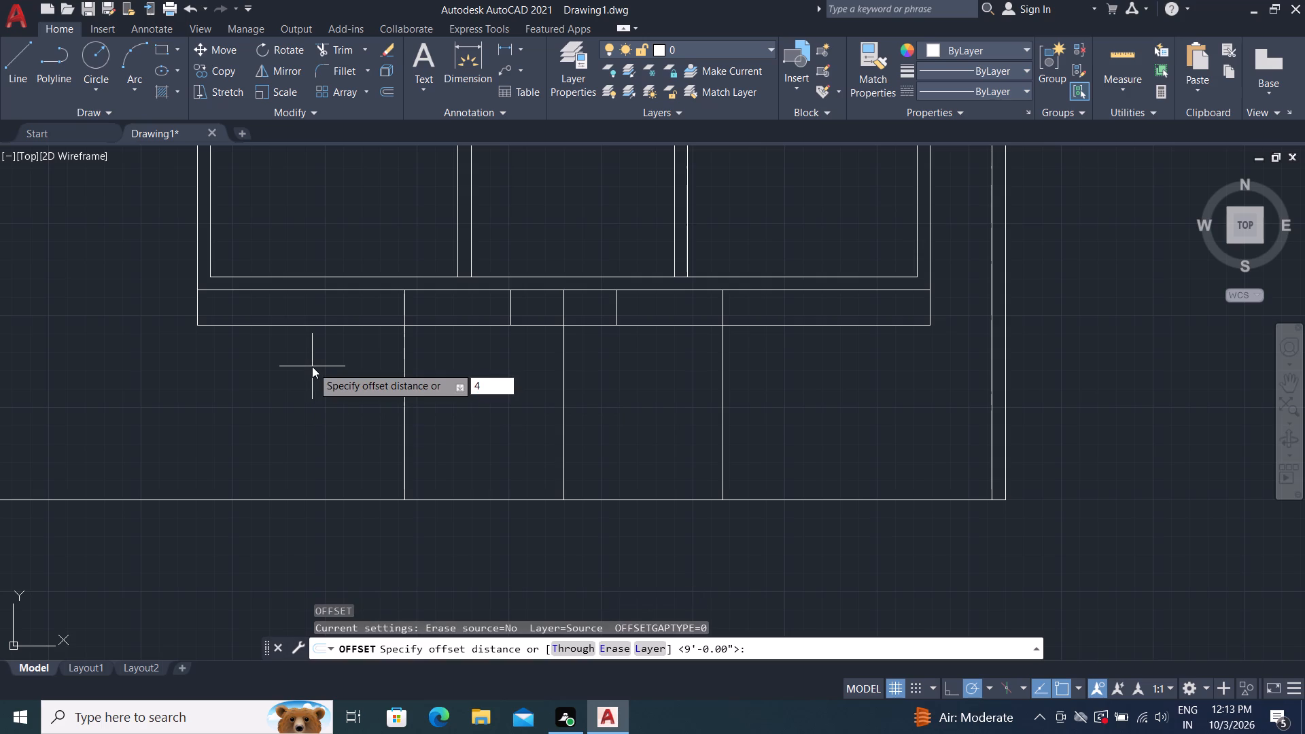
key(space)
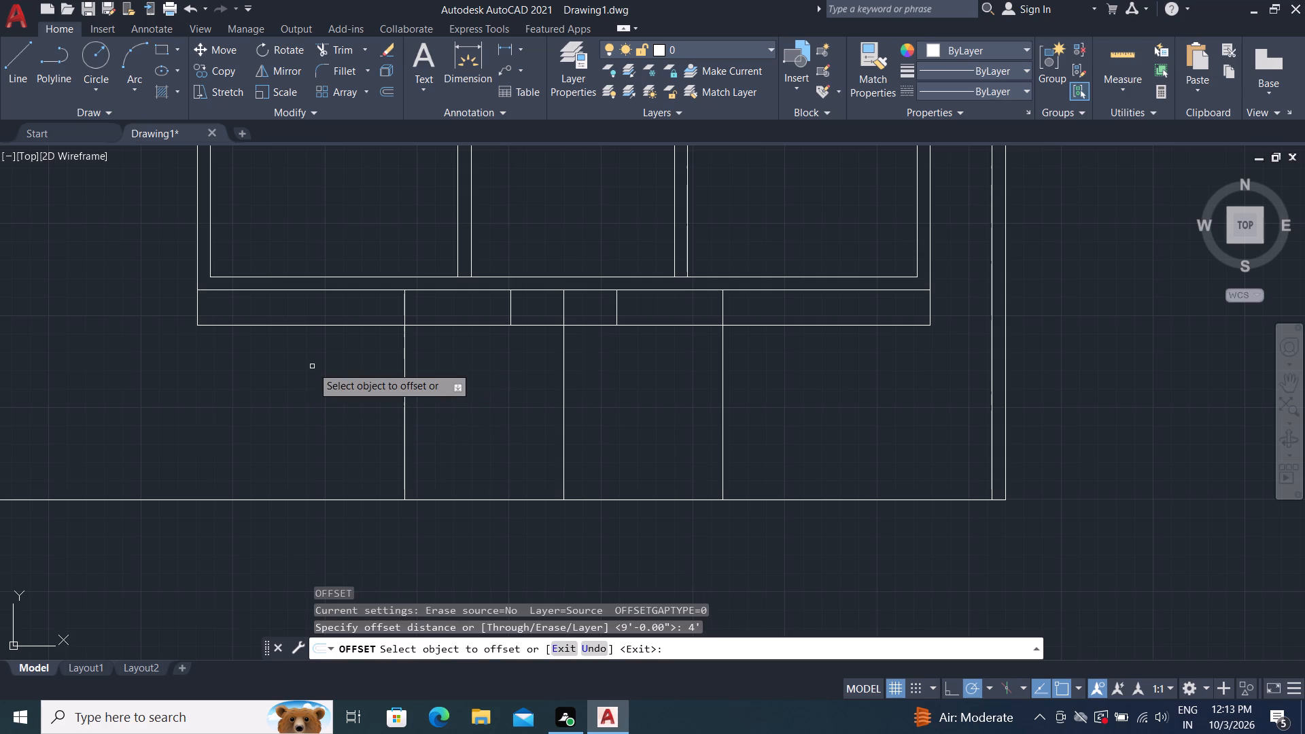
click(328, 327)
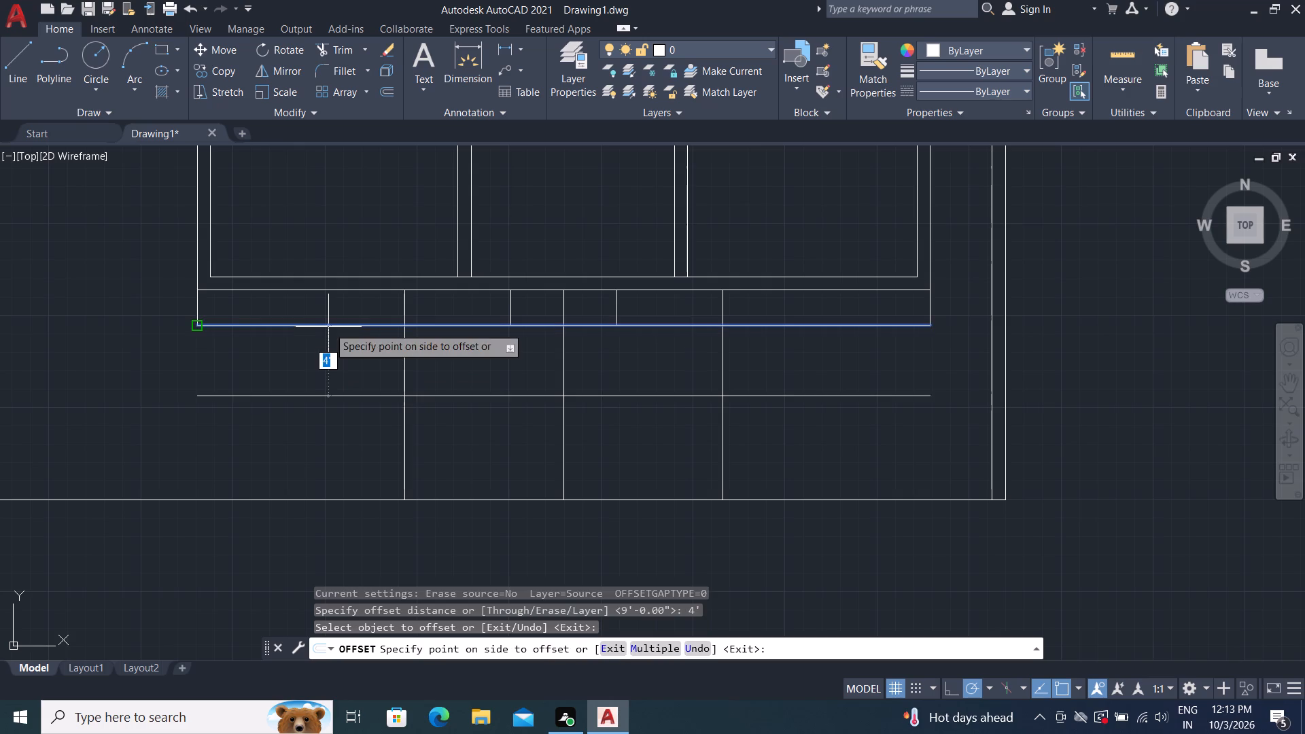
click(370, 417)
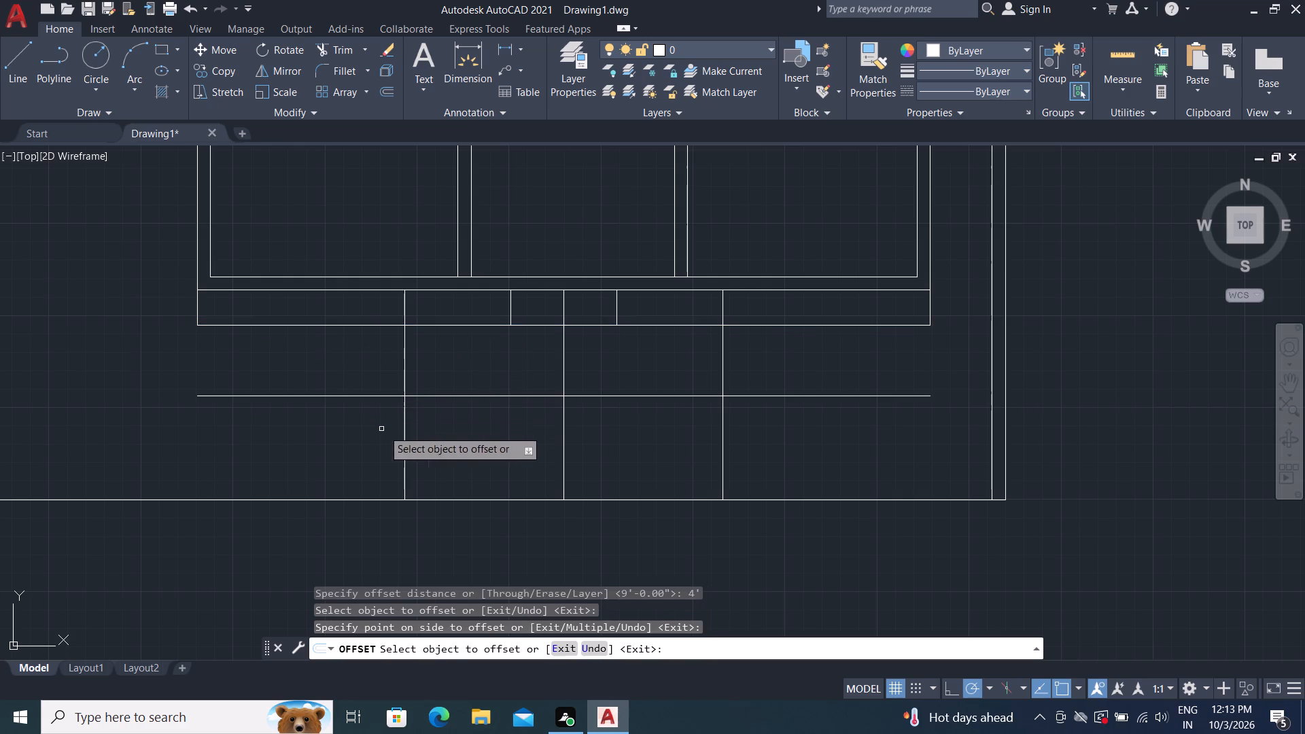
key(Escape)
Trim the 4' offset line back to the outer front-yard lines, and trim all three yard lines beyond it.
text(TR)
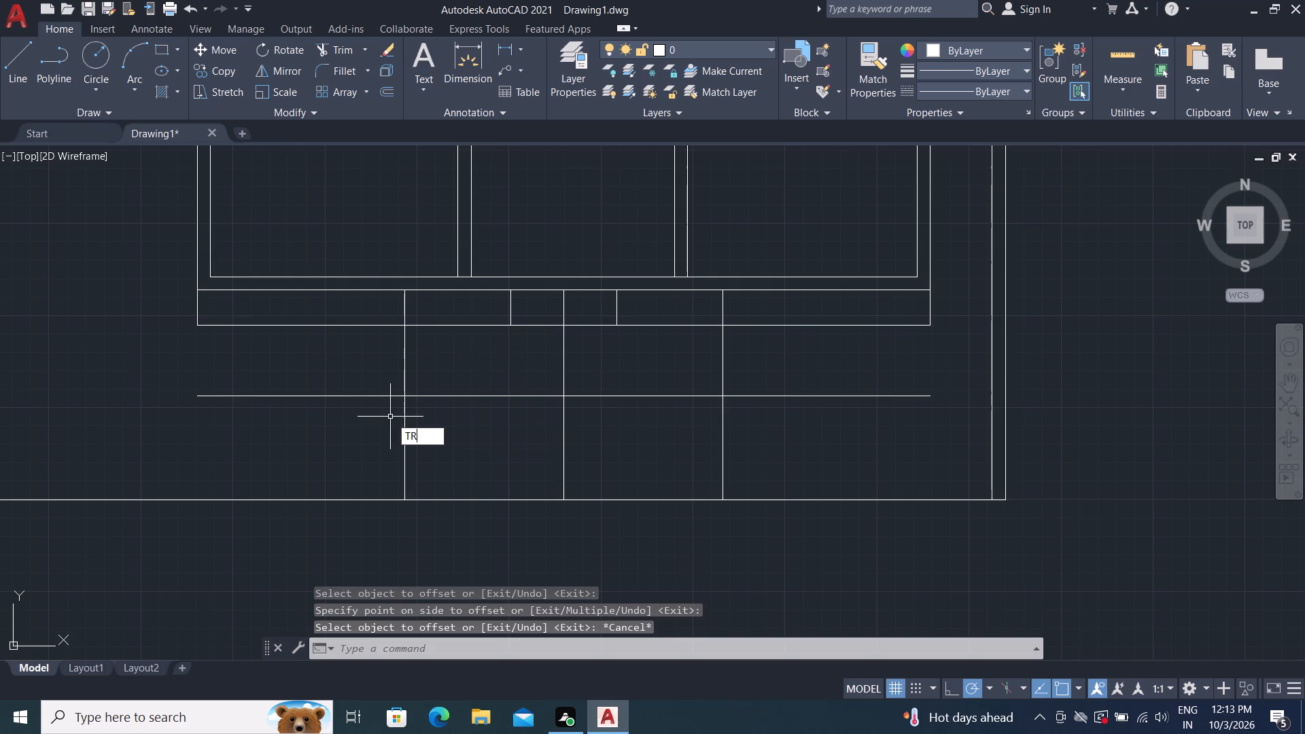
key(space)
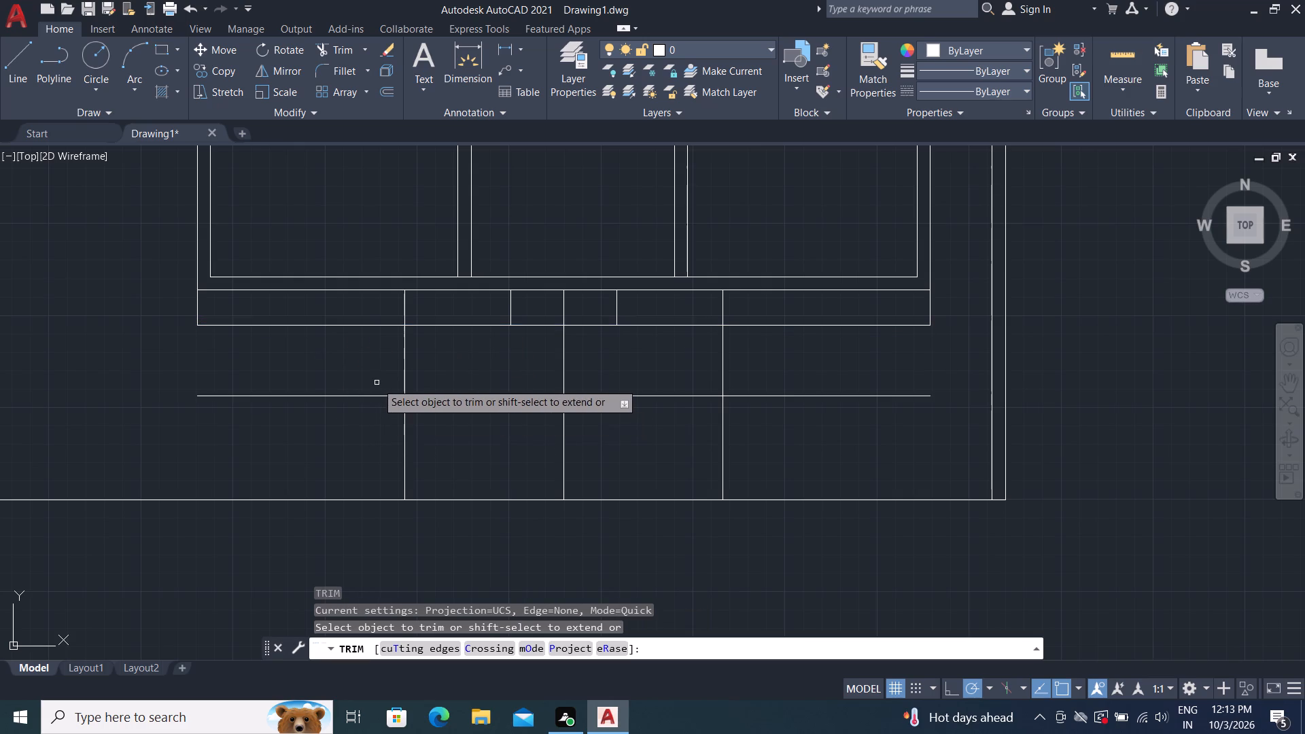
drag(375, 382, 380, 426)
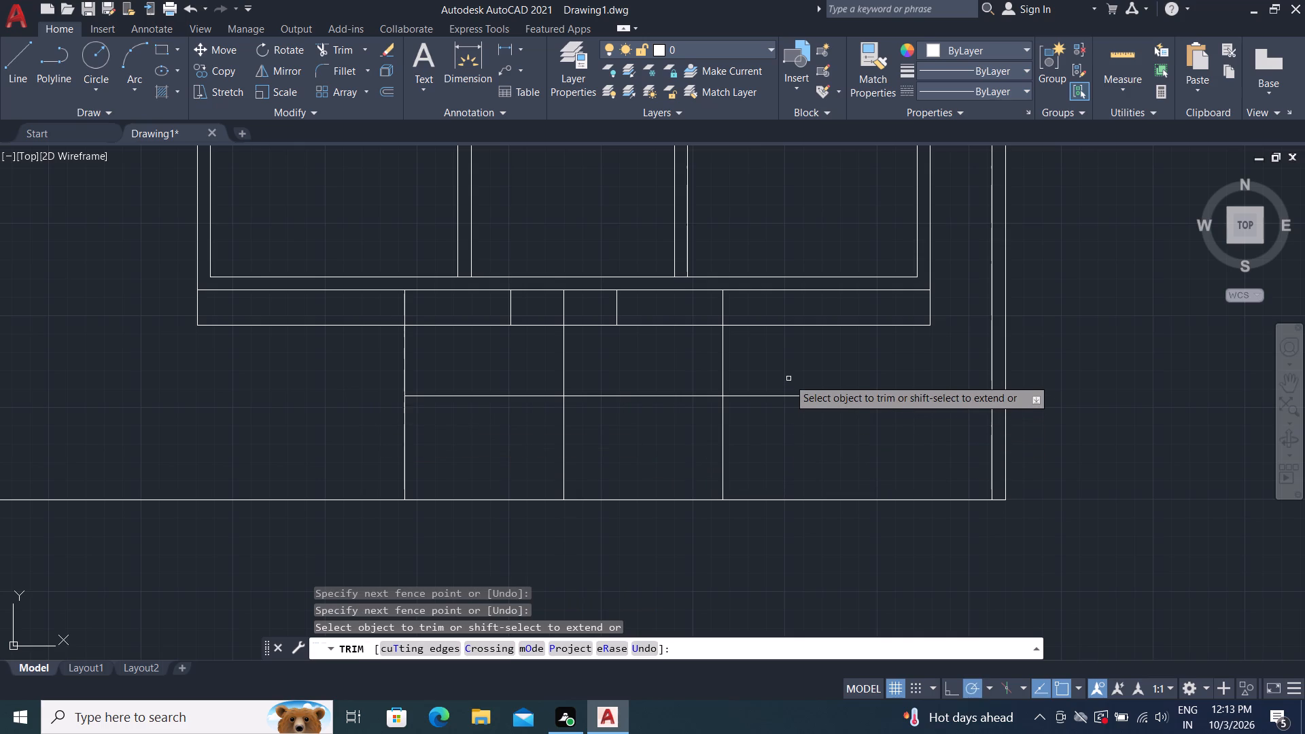
drag(788, 379, 790, 393)
click(789, 398)
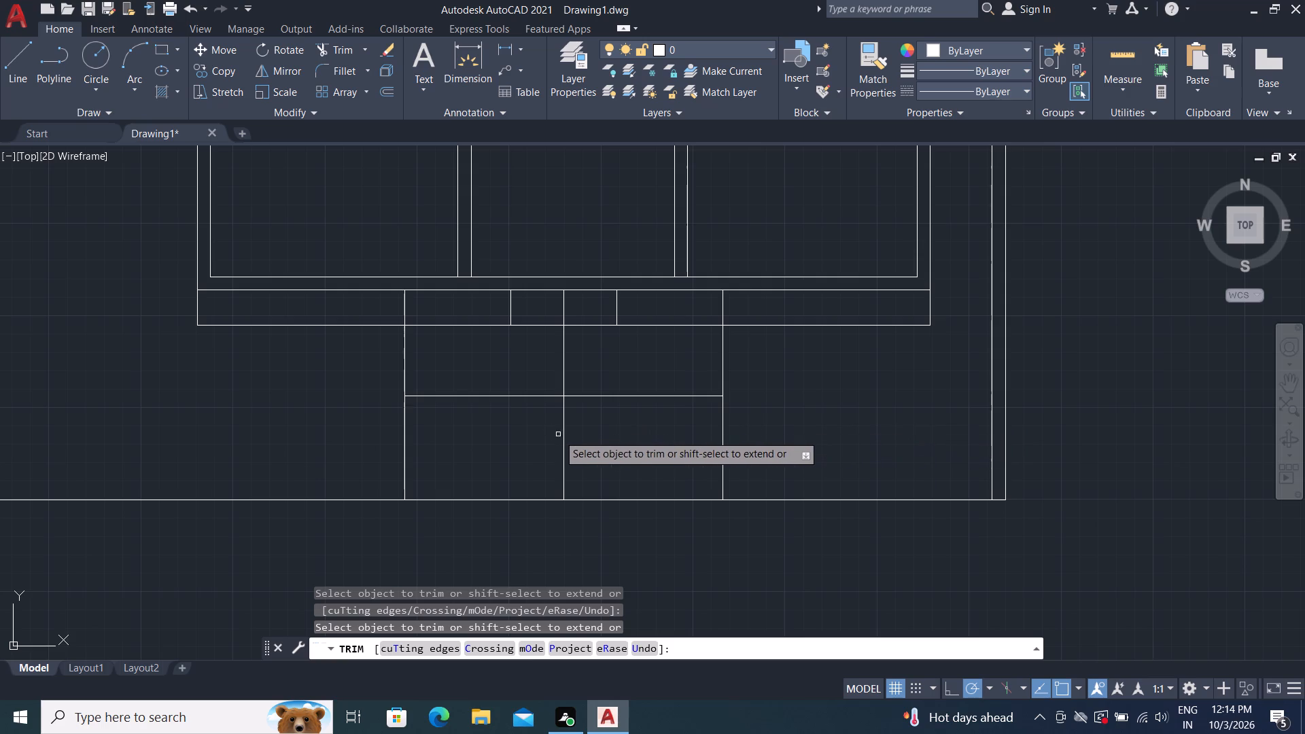
drag(541, 438, 669, 449)
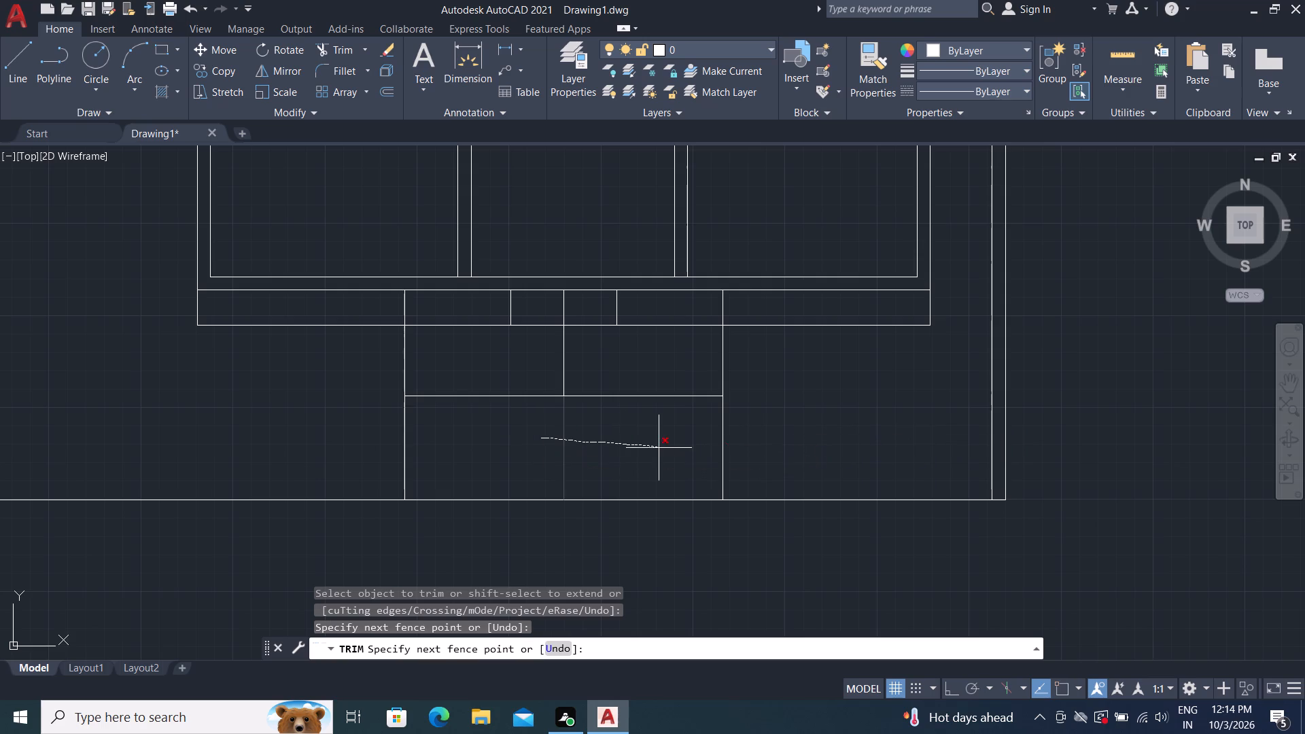
drag(669, 449, 743, 455)
drag(384, 438, 432, 438)
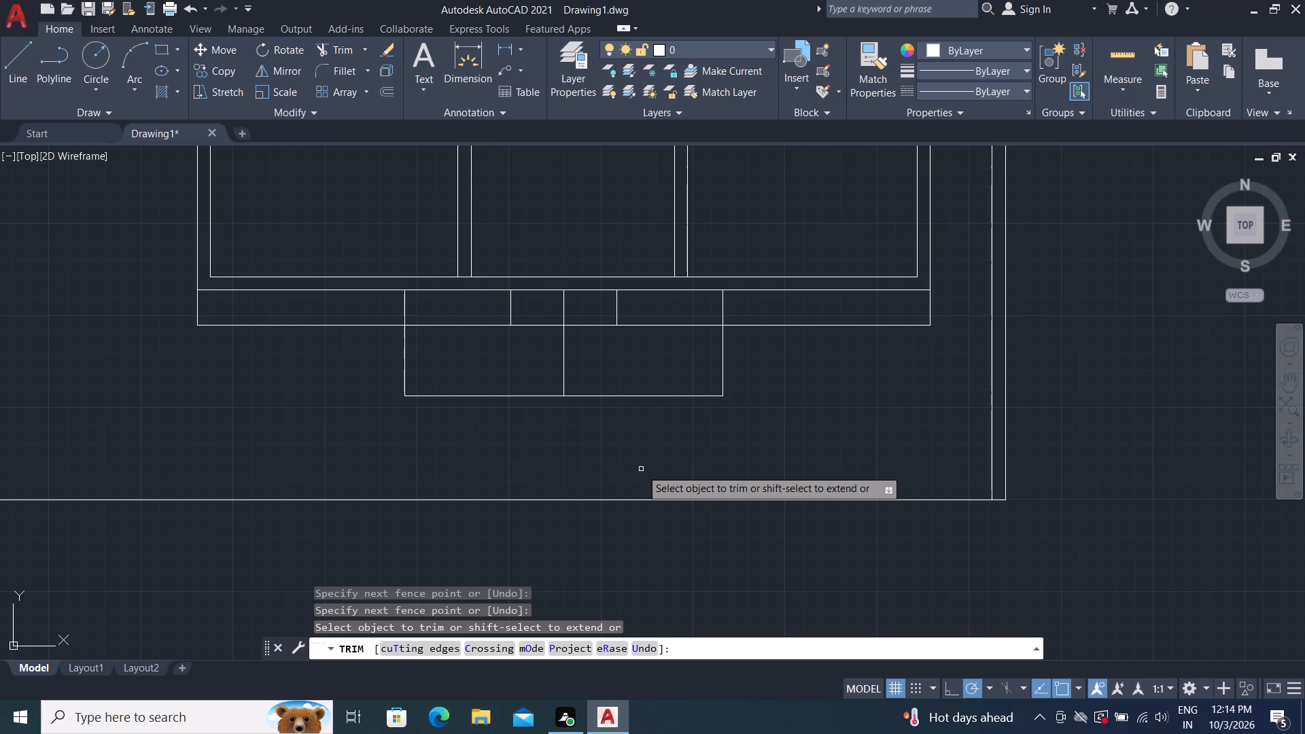
Trim the remaining centre line, the outer yard lines crossing the front strip, and the strip's outer edge across its middle division.
middle_drag(641, 469, 642, 447)
middle_click(643, 444)
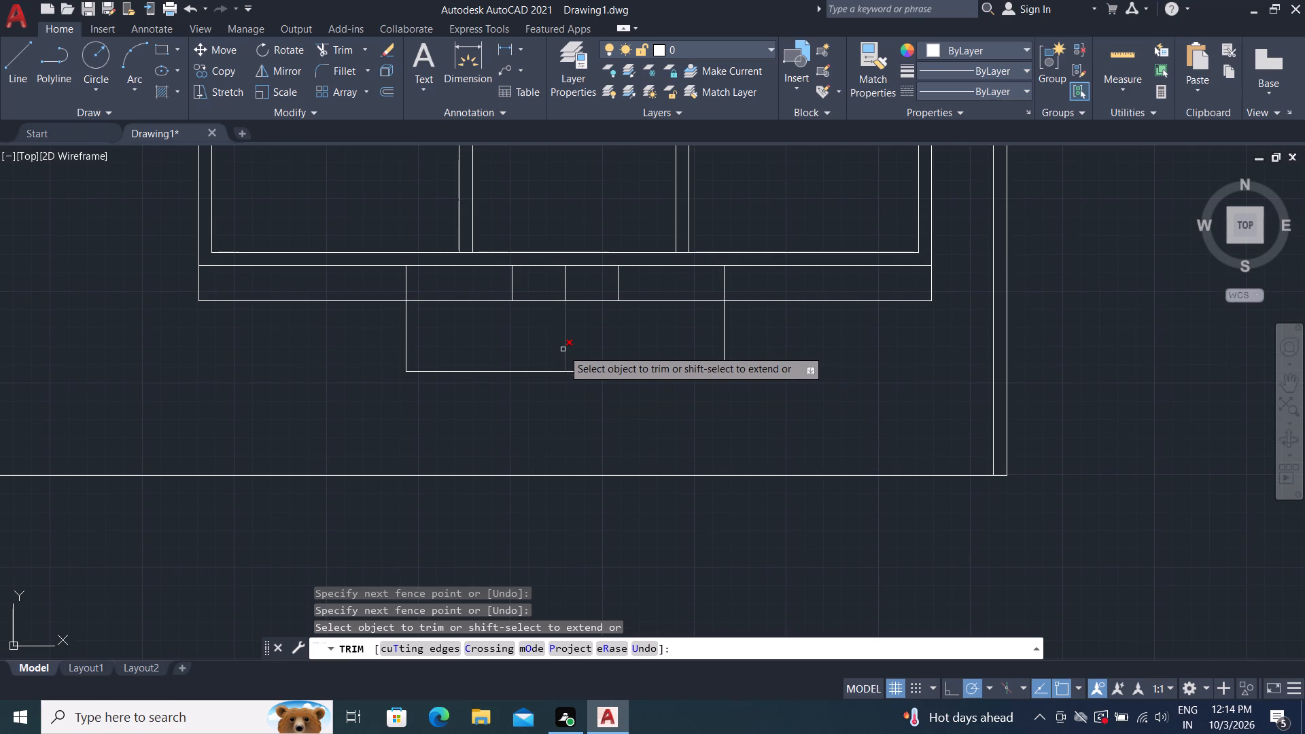
click(563, 349)
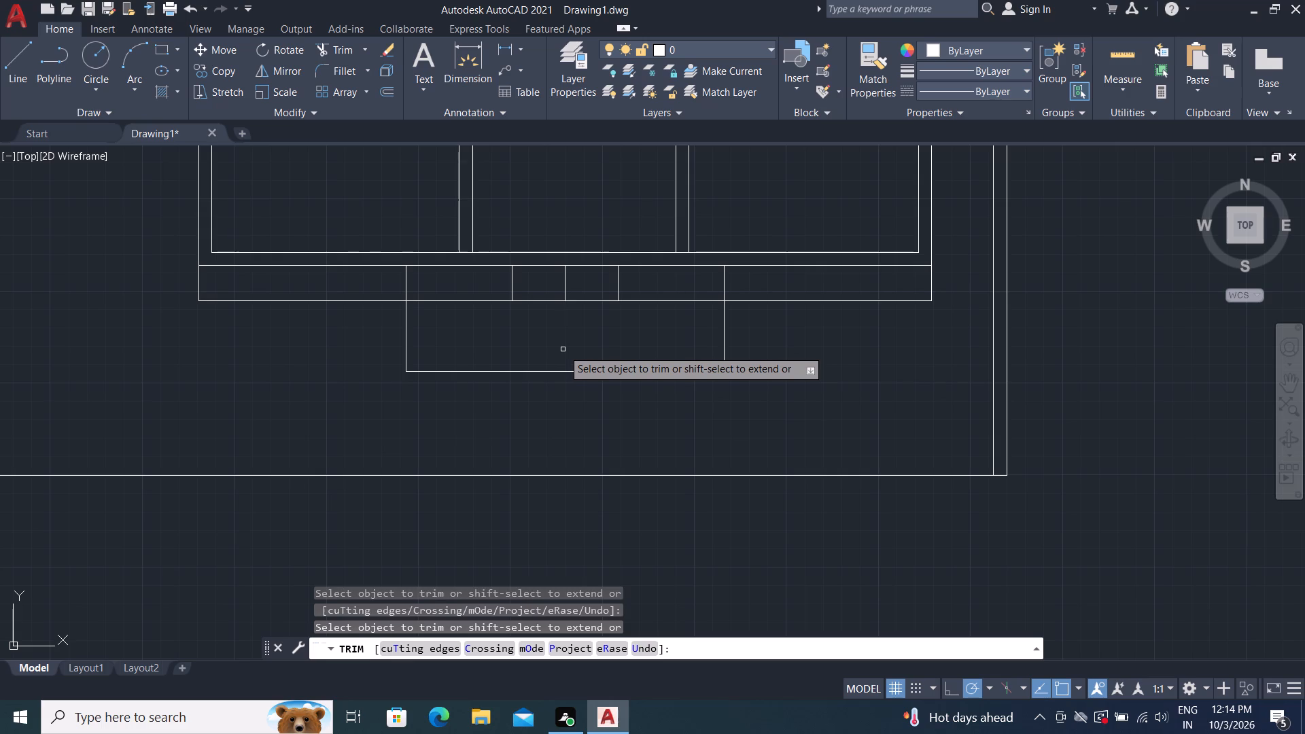
click(406, 285)
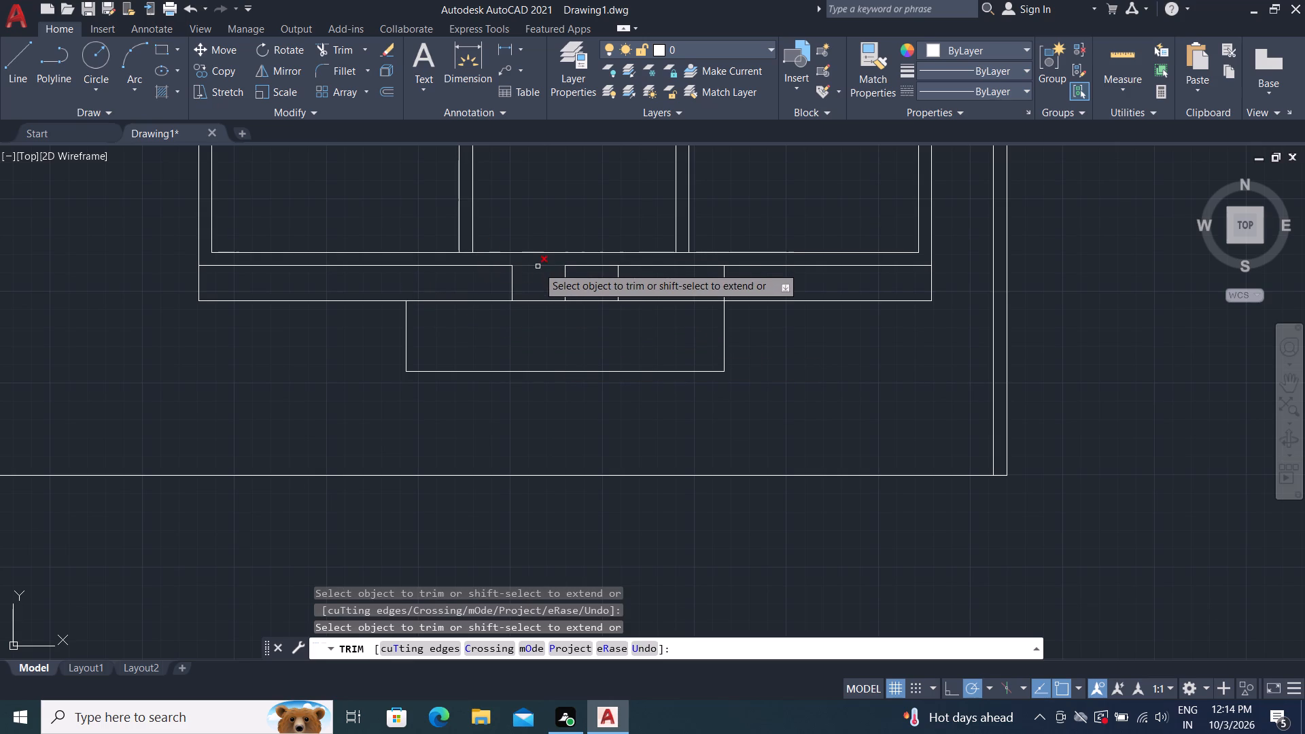
click(540, 300)
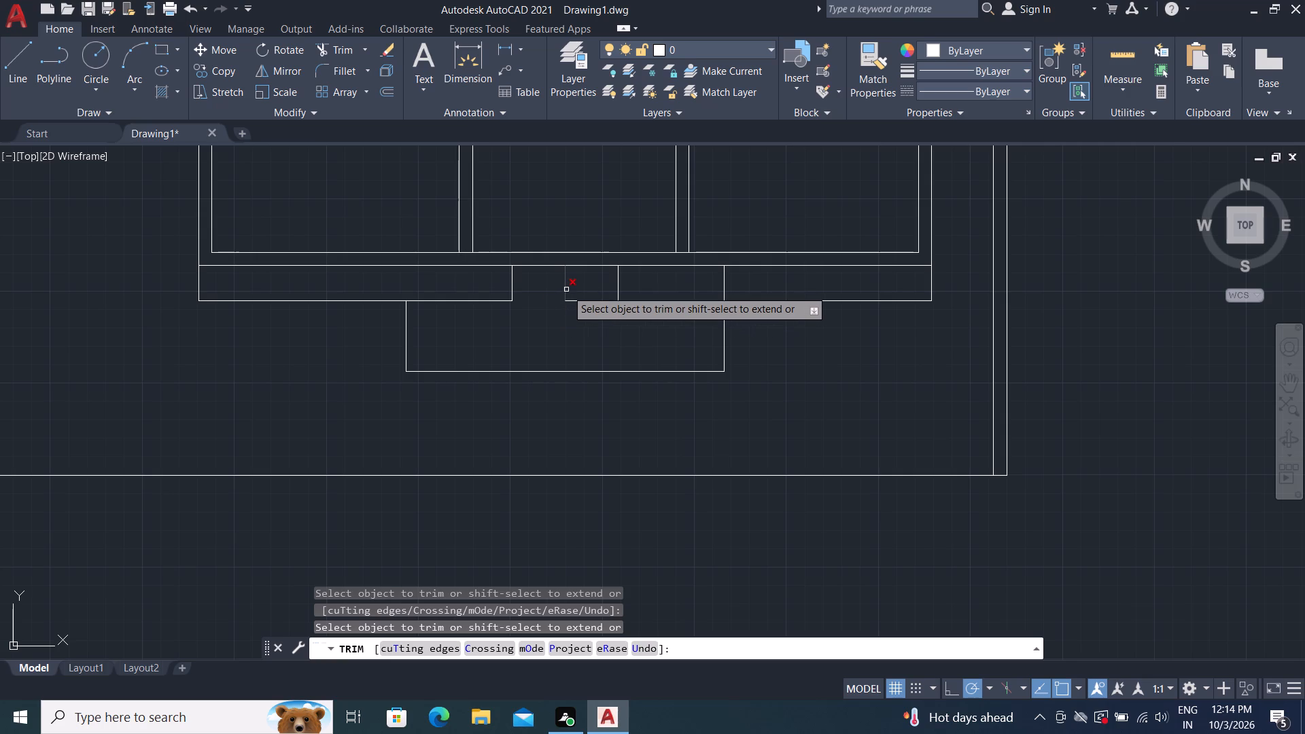
click(566, 290)
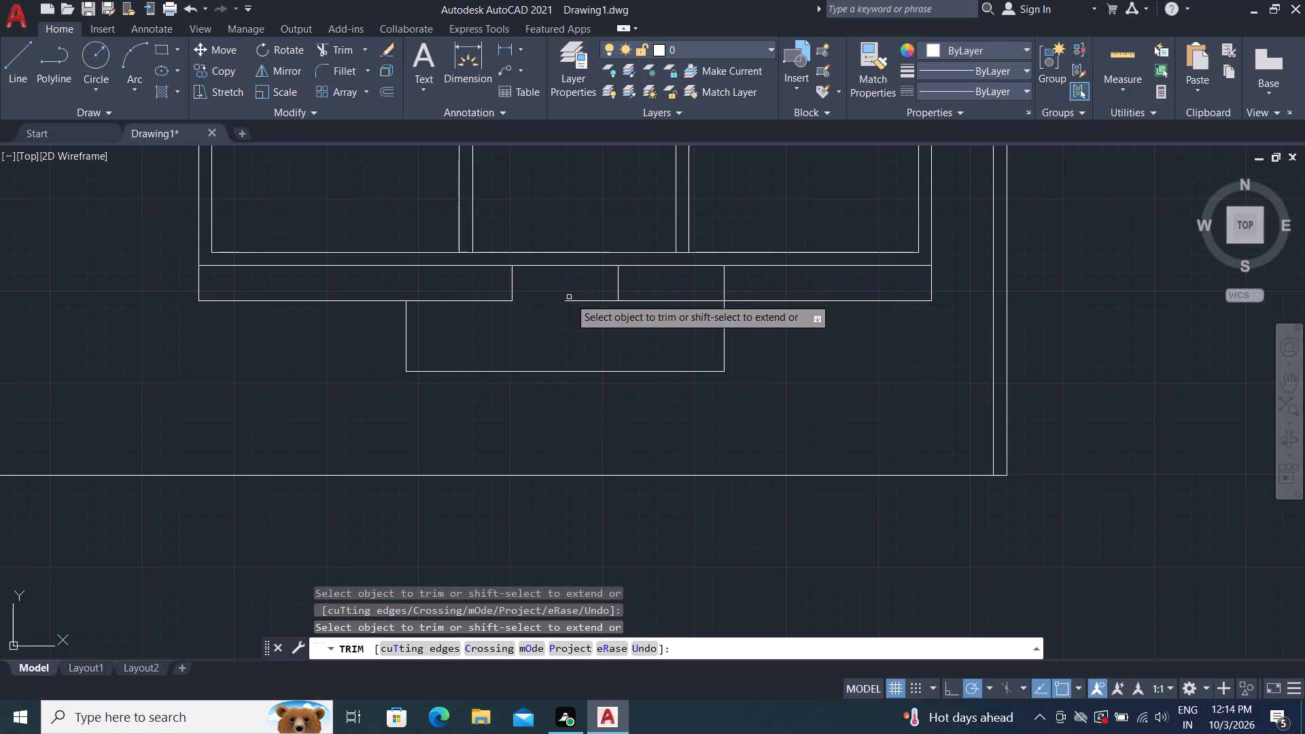
click(570, 301)
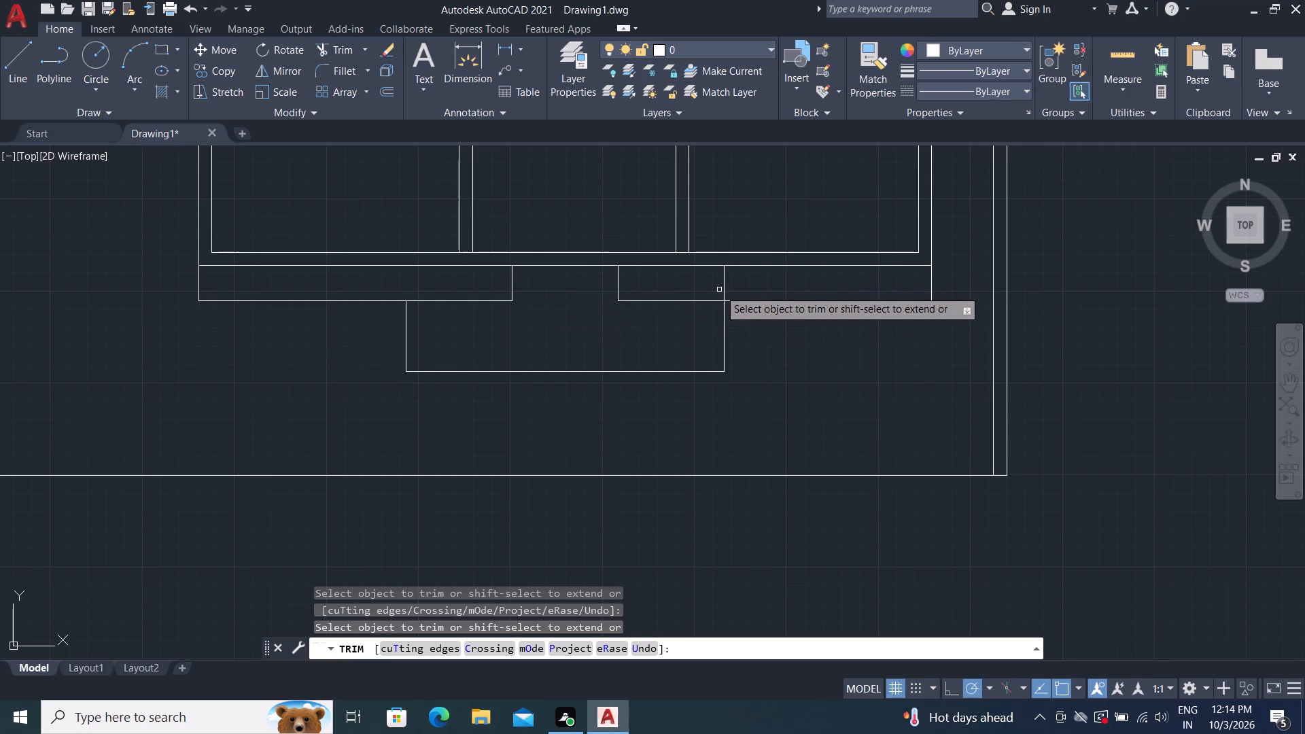
click(725, 289)
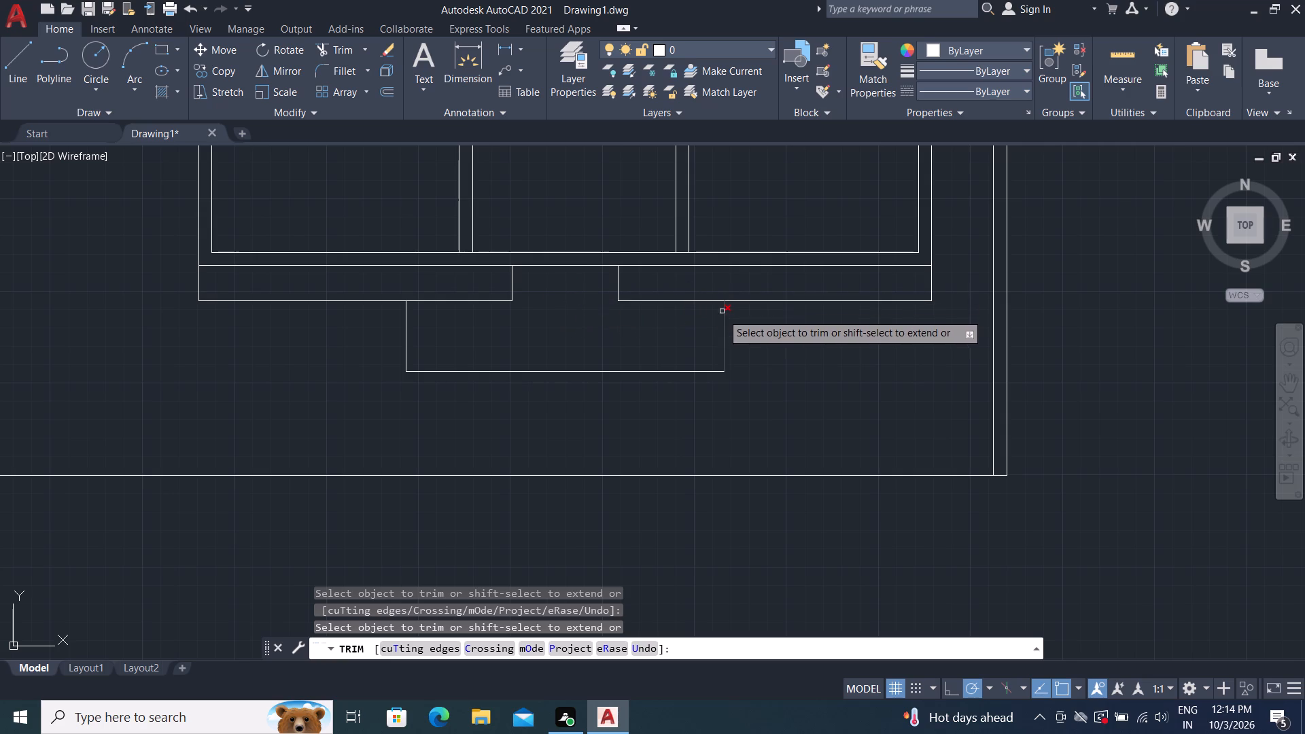
middle_drag(574, 426, 574, 425)
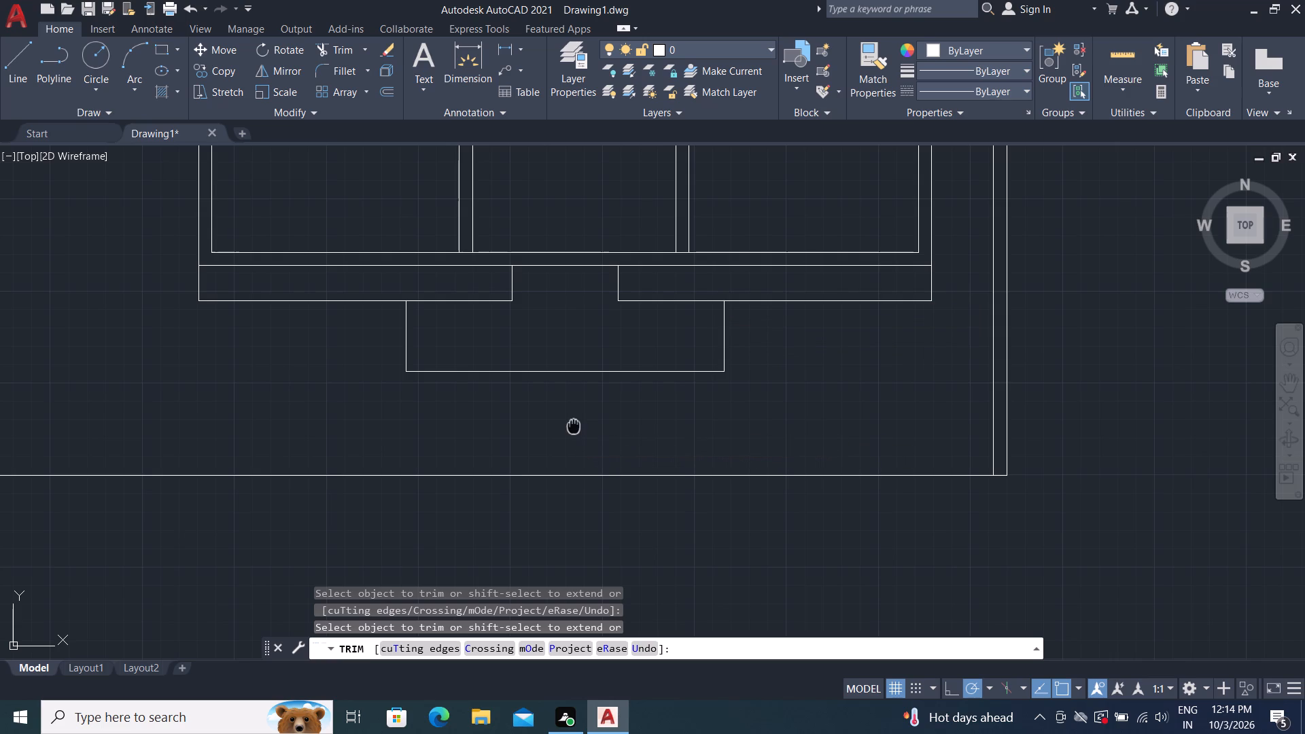
middle_drag(574, 425, 580, 398)
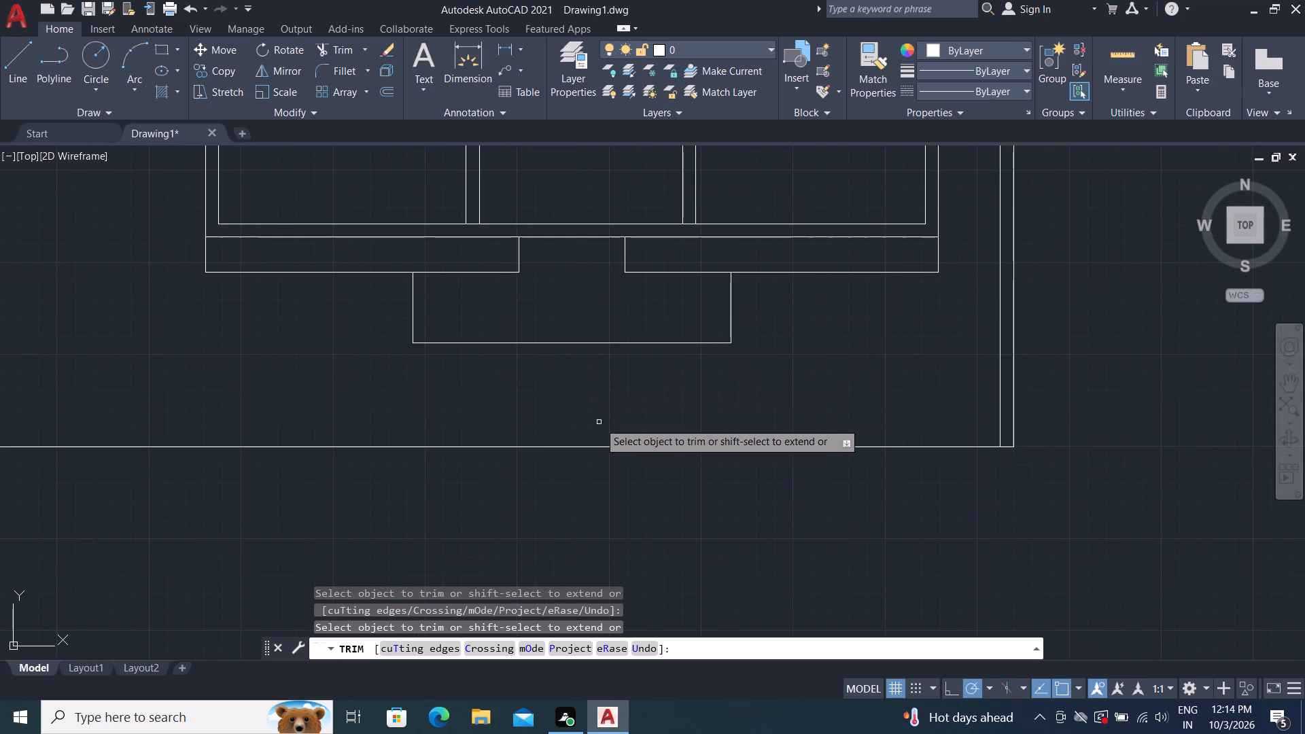
key(Escape)
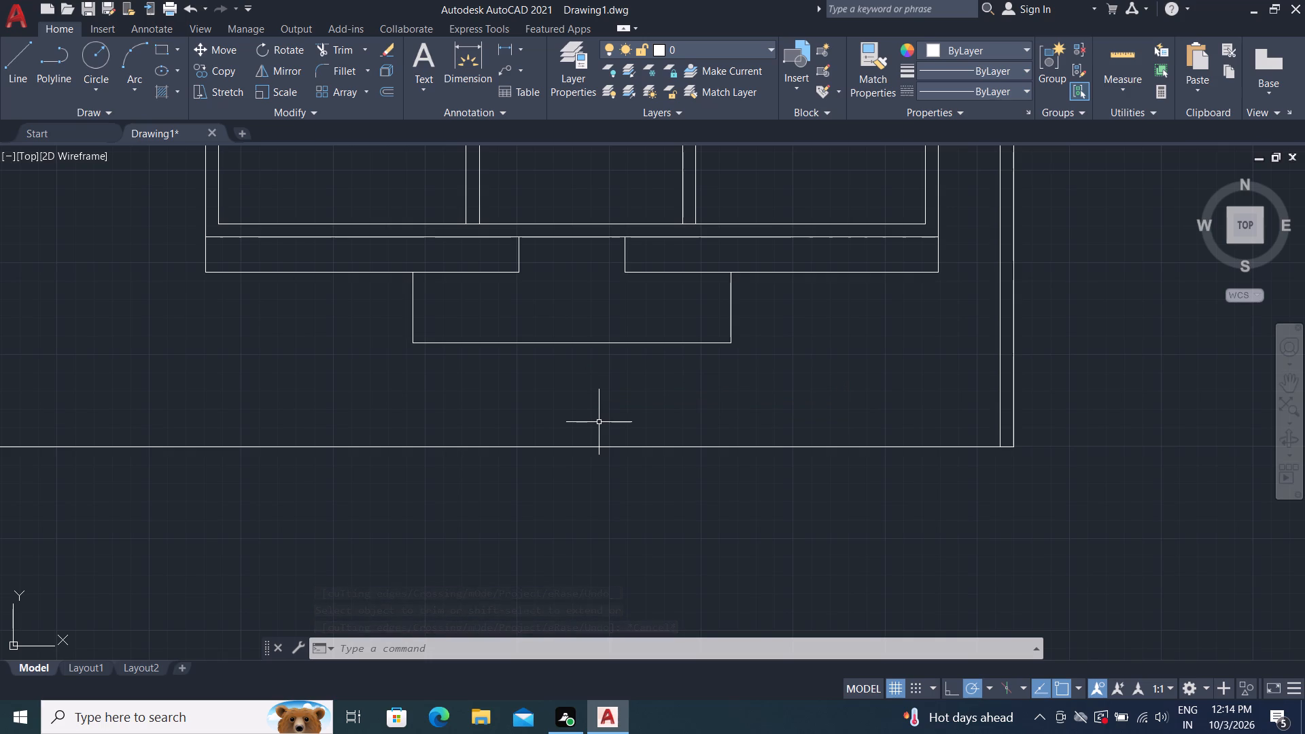
Offset the front line of the 4' projection 6'1.5" outward, towards the plot boundary's front.
text(O 6')
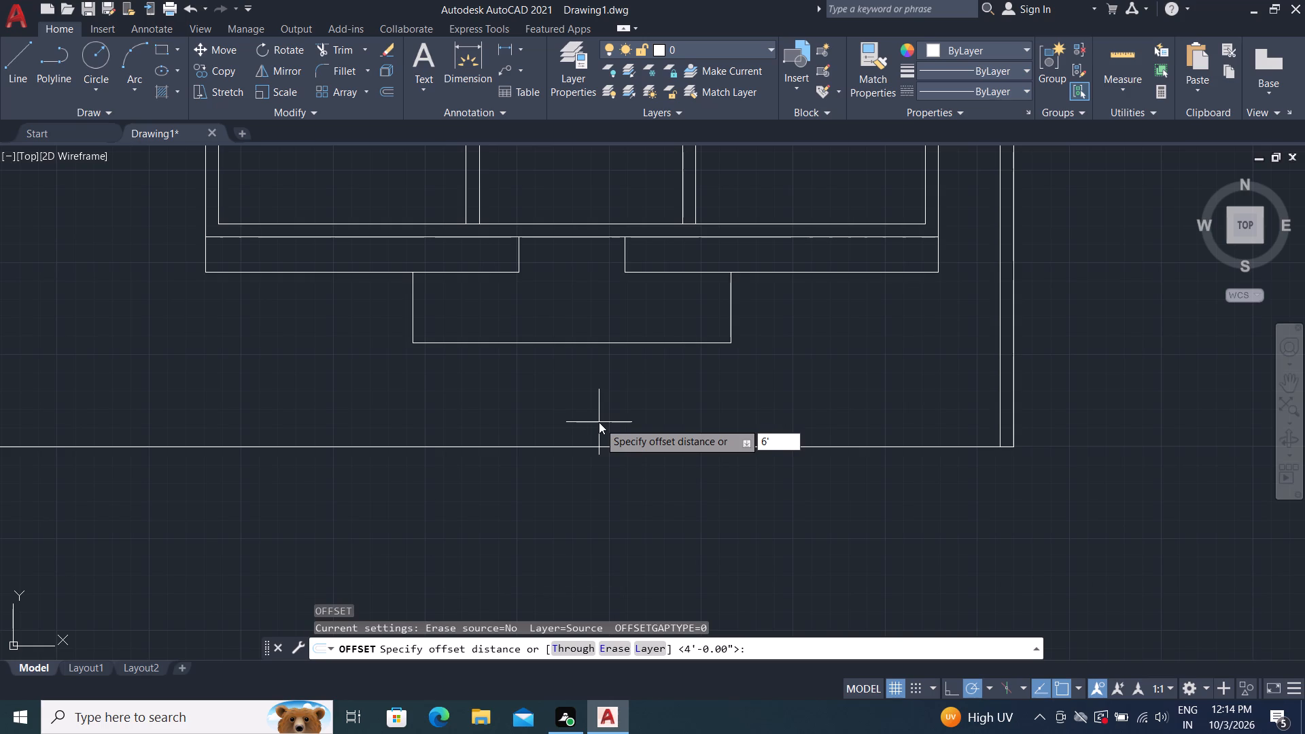
text(1.5)
key(shift+quotedbl)
key(Return)
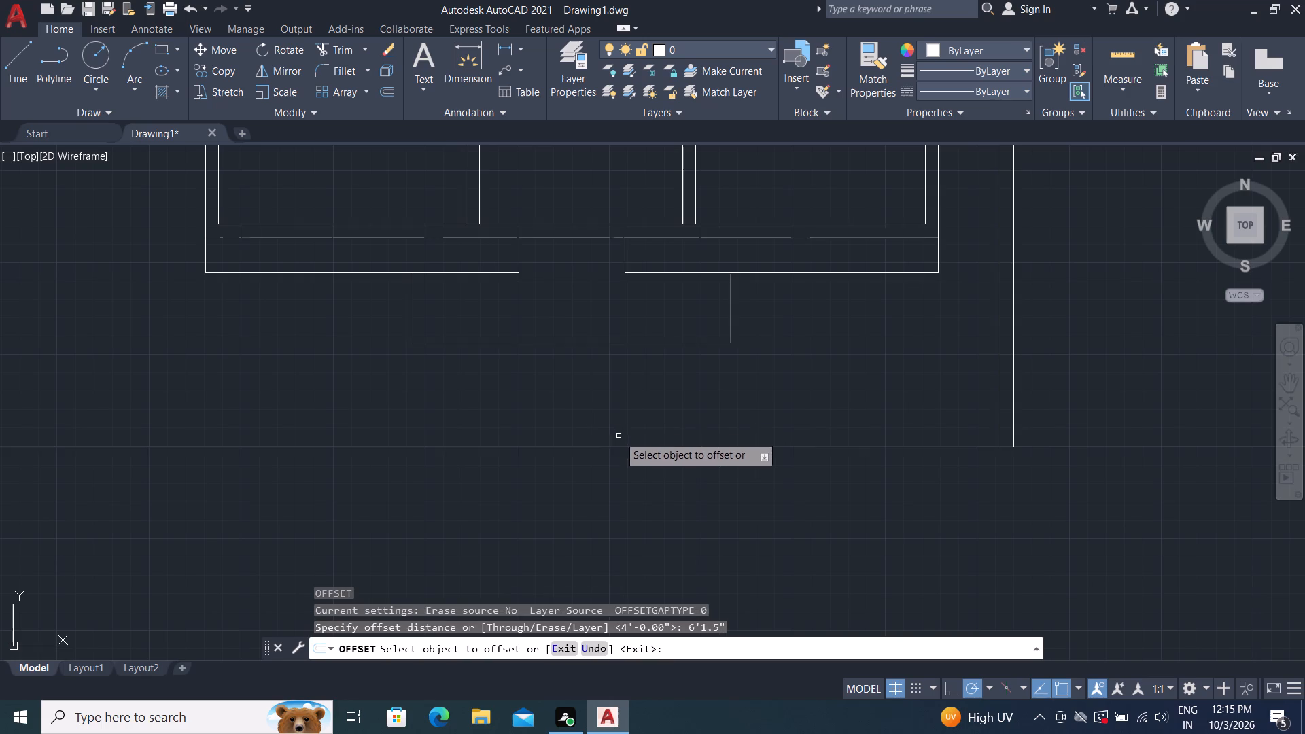
click(636, 344)
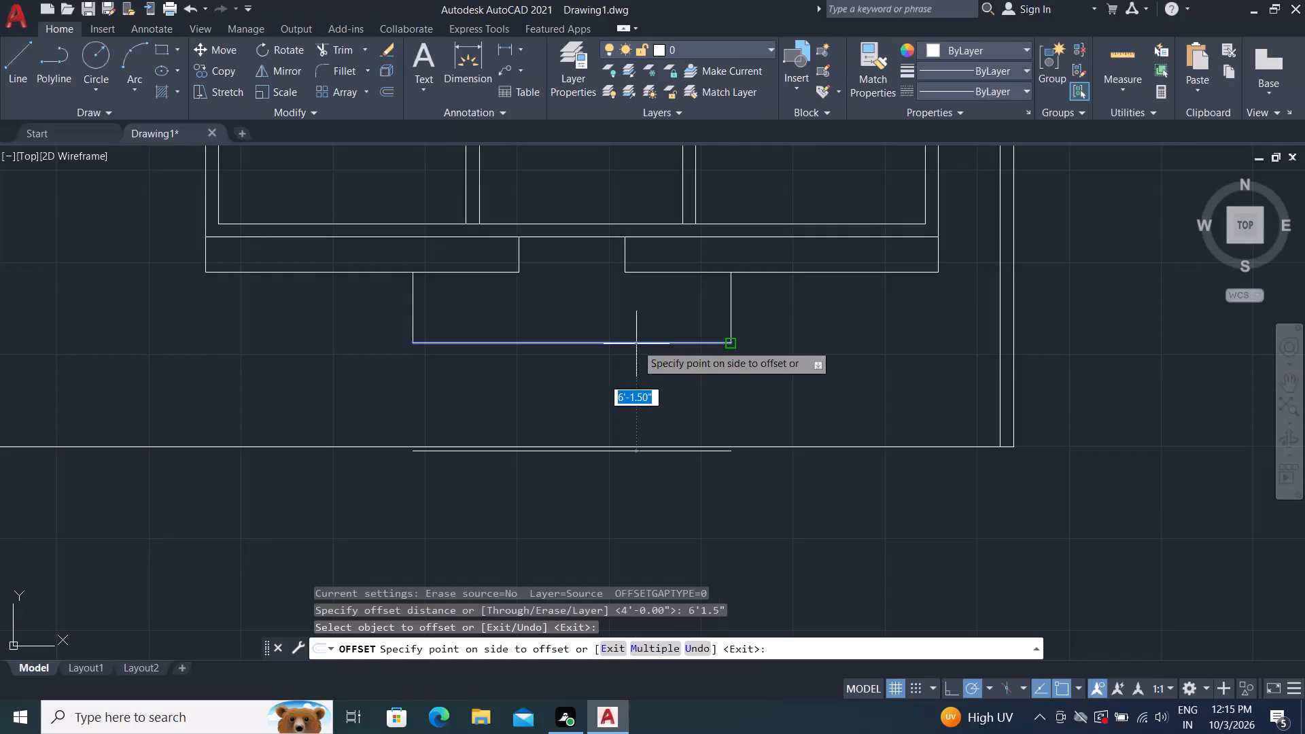
click(696, 477)
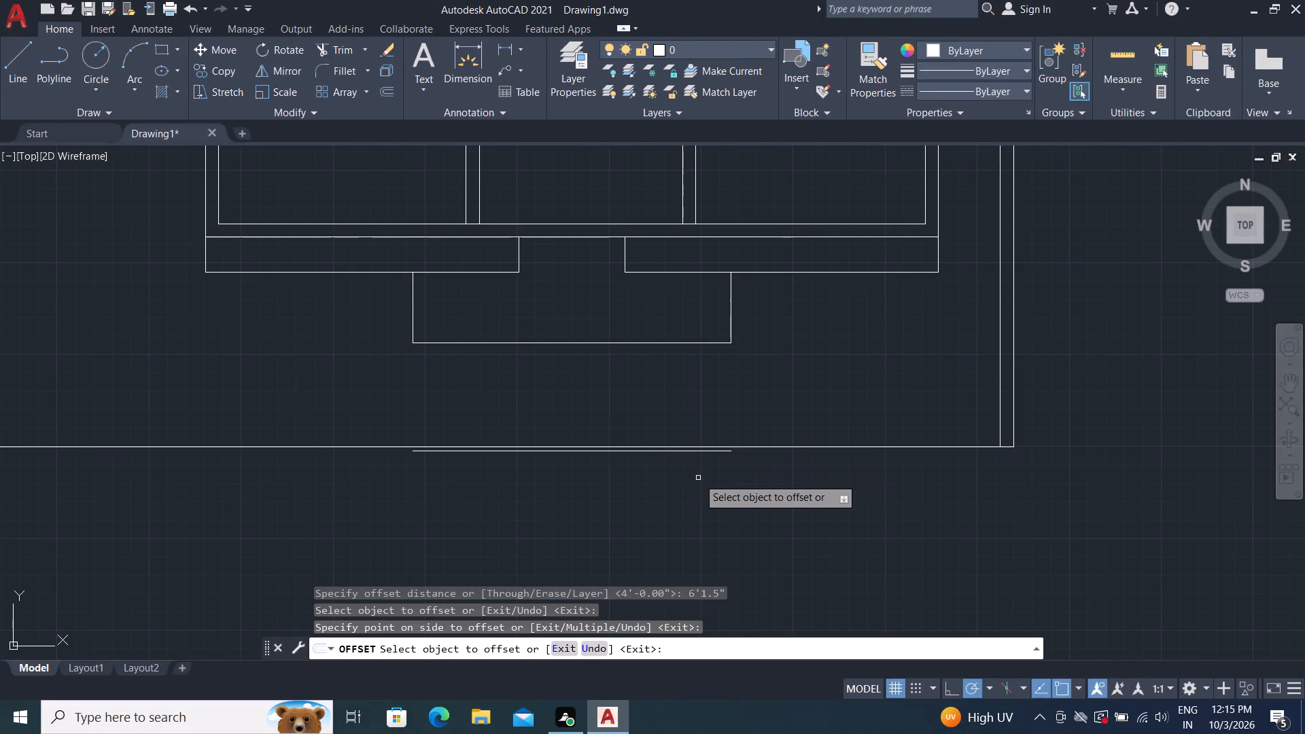
key(Escape)
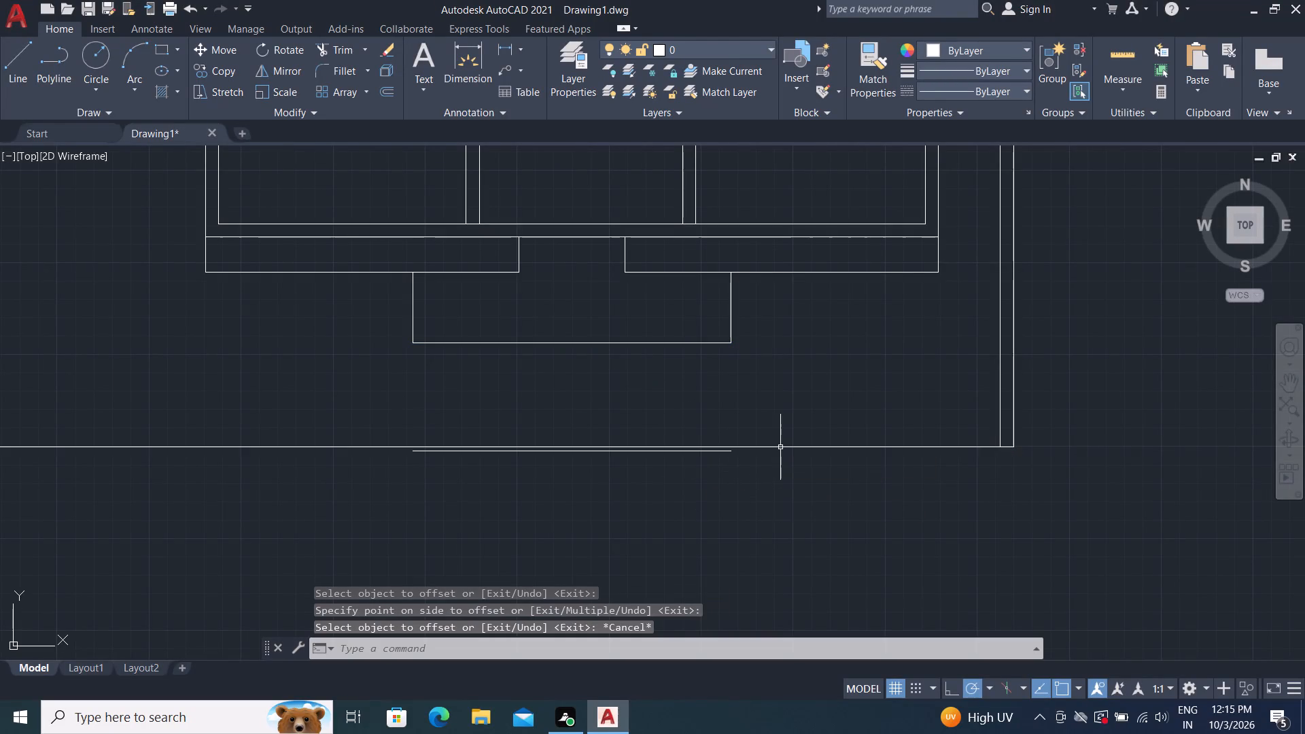
Remove the plot boundary's existing front line with Trim.
text(TR)
key(space)
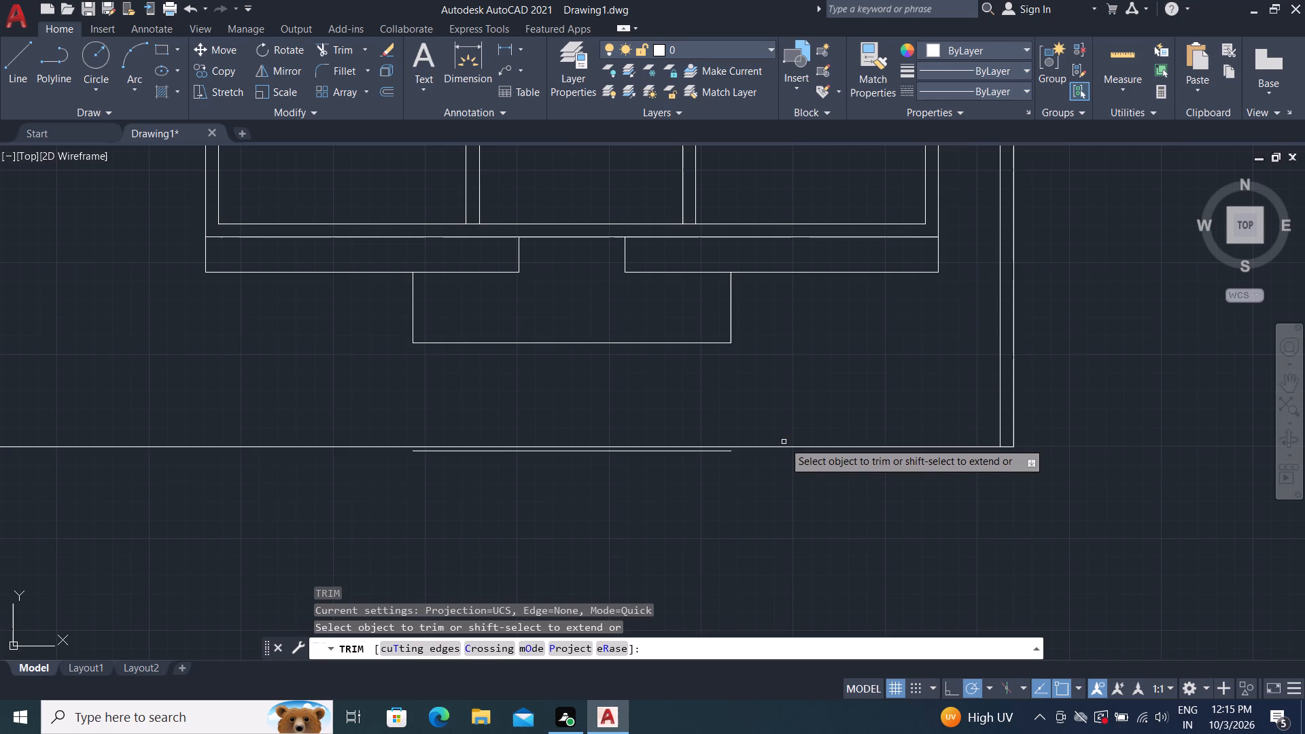
click(788, 447)
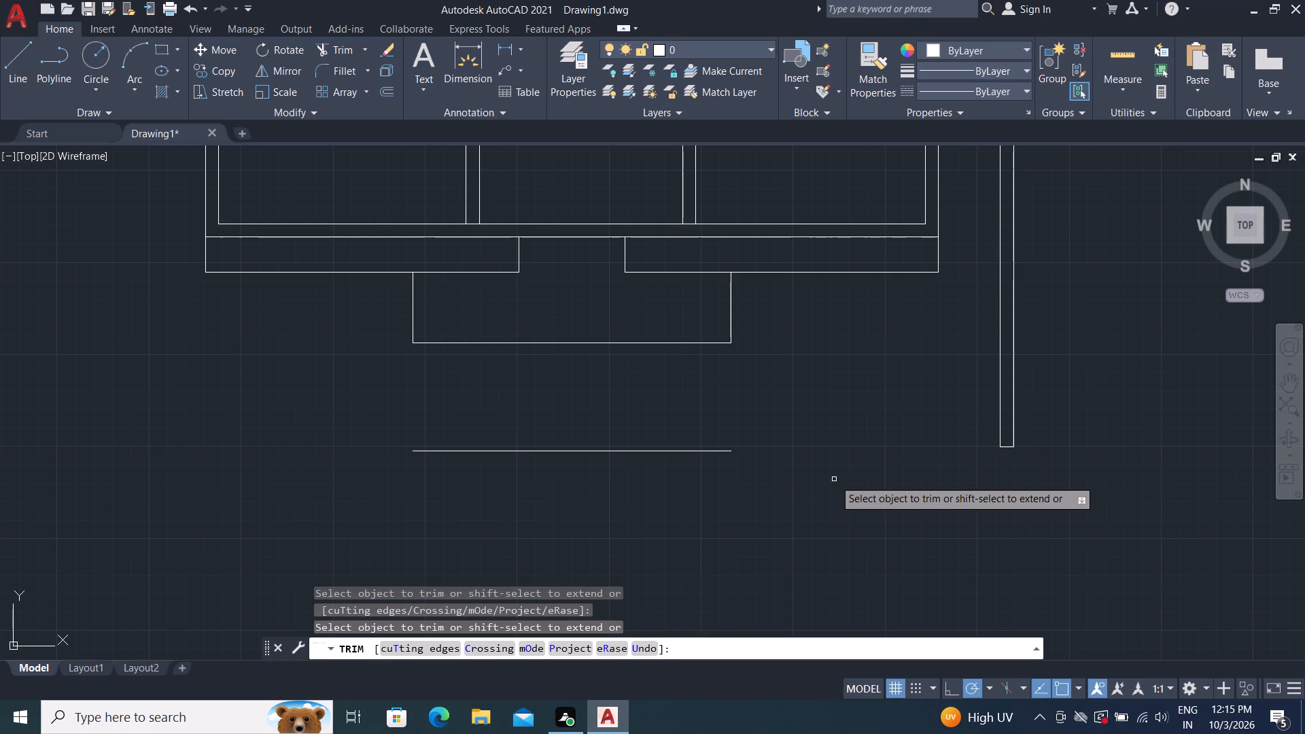
key(Escape)
Offset the new front boundary line 9" outward to form the front boundary wall.
text(O 9)
key(shift+quotedbl)
key(Return)
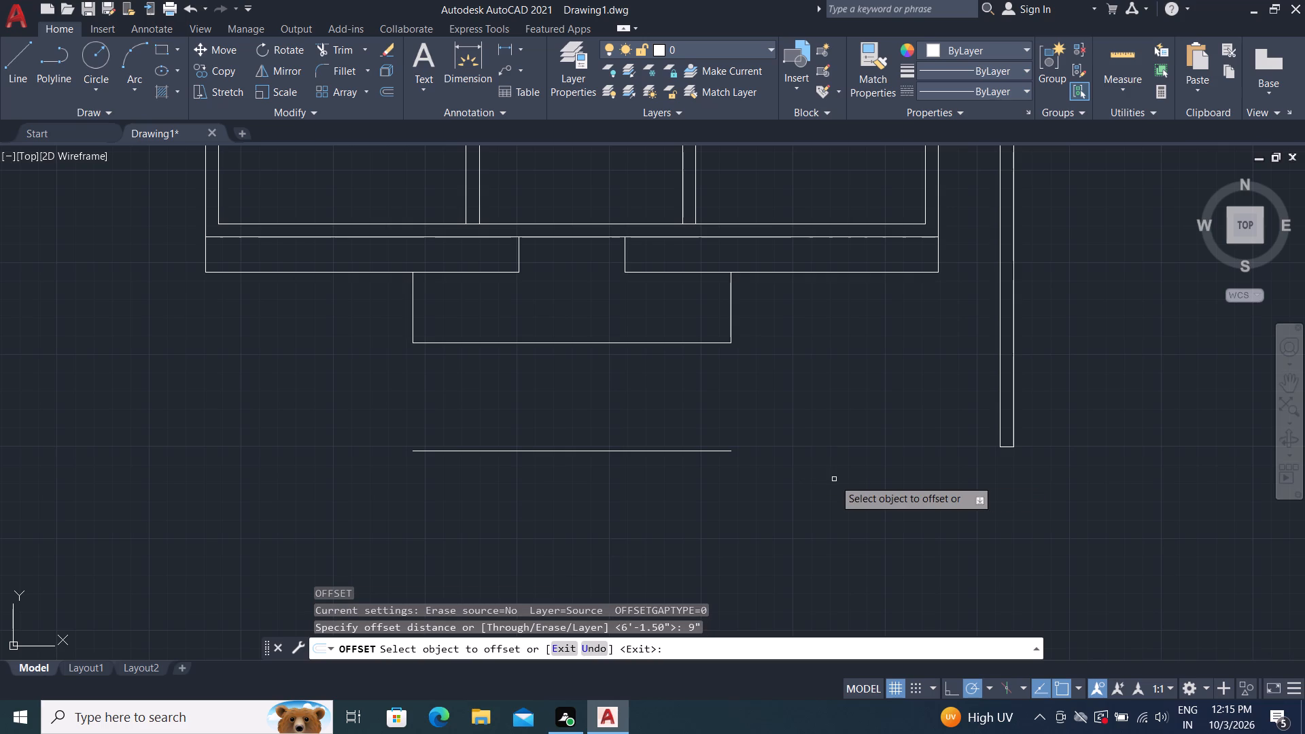
click(710, 451)
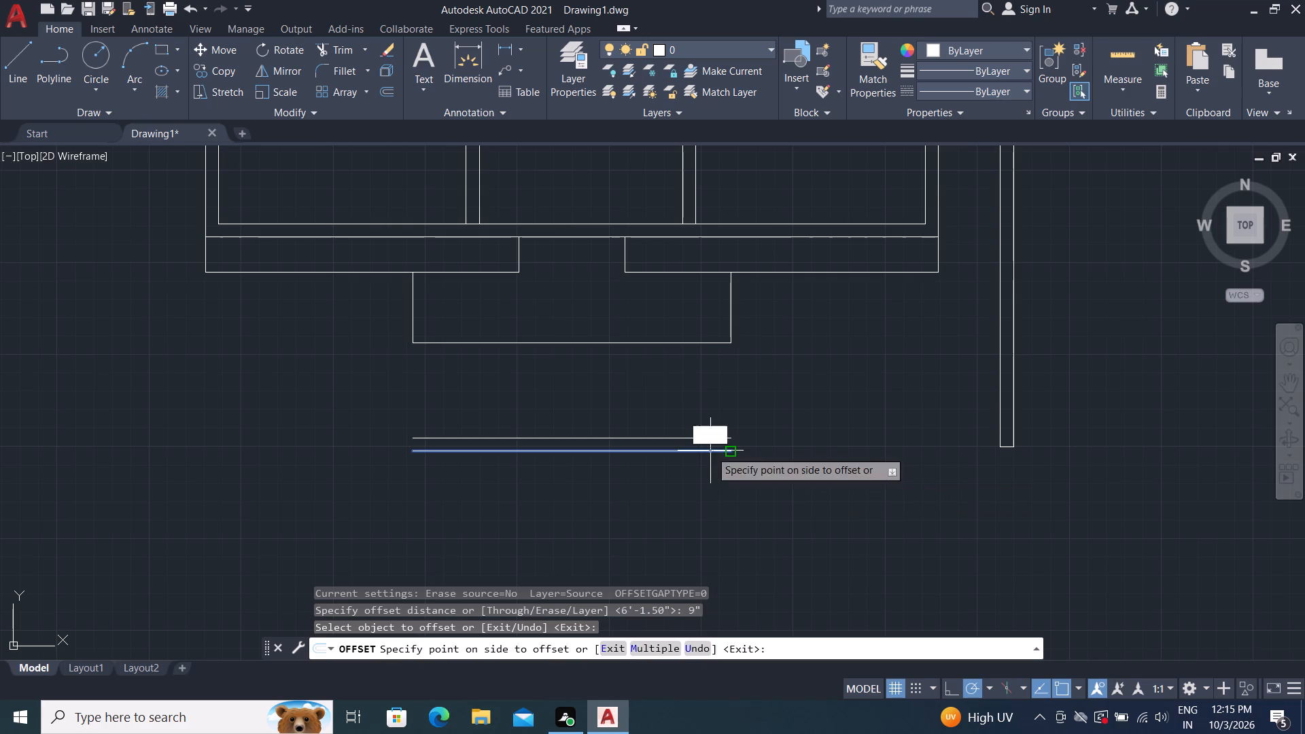
click(729, 523)
key(Escape)
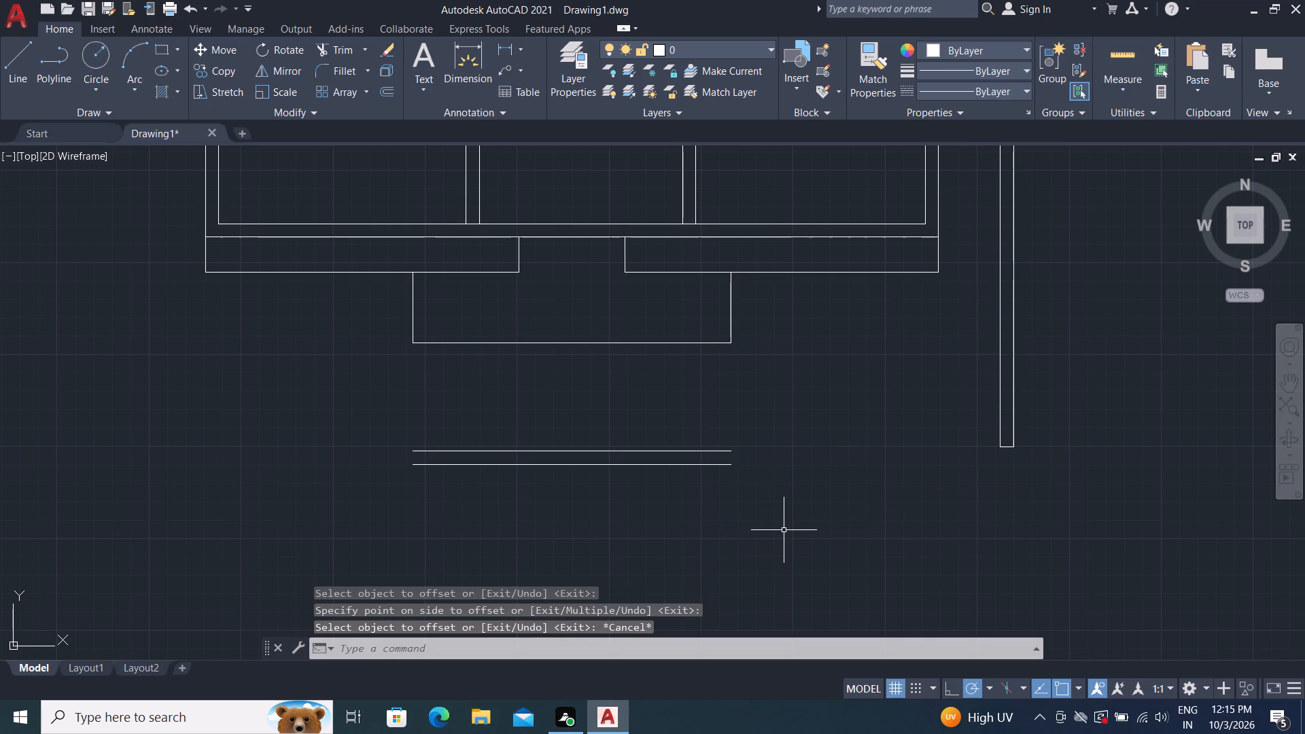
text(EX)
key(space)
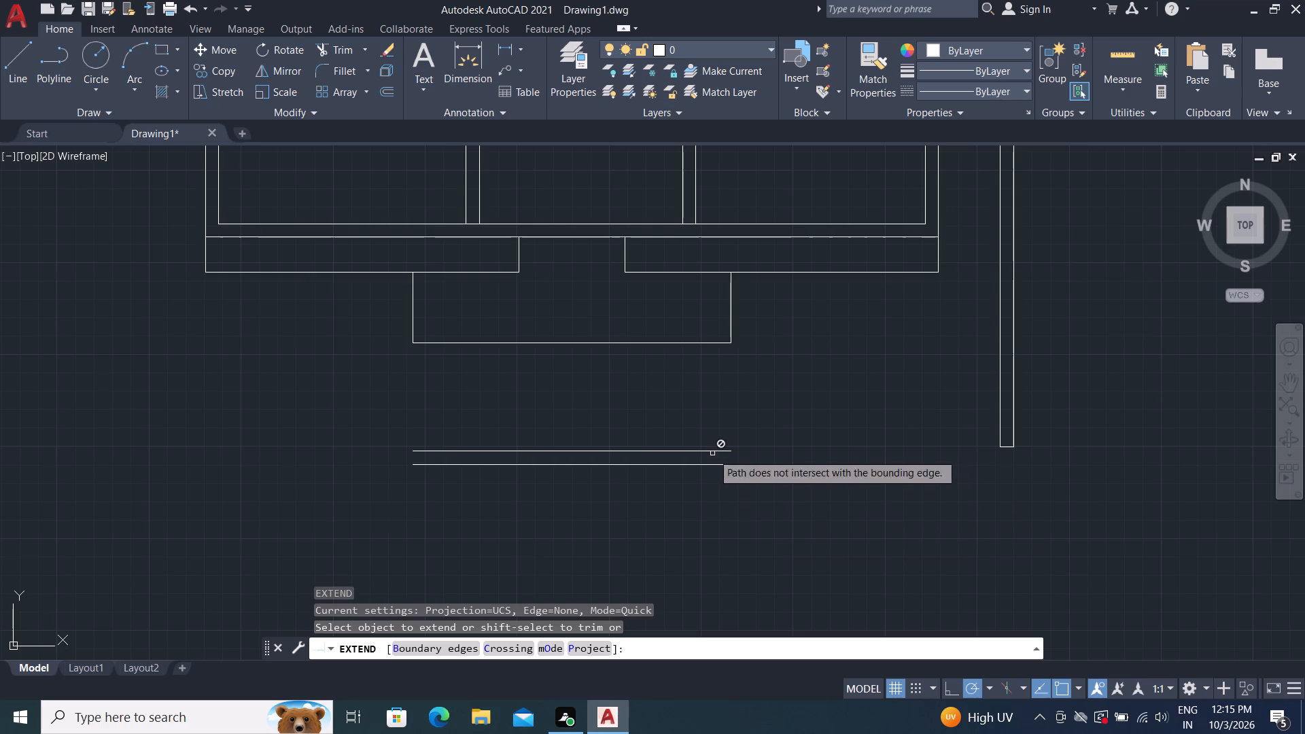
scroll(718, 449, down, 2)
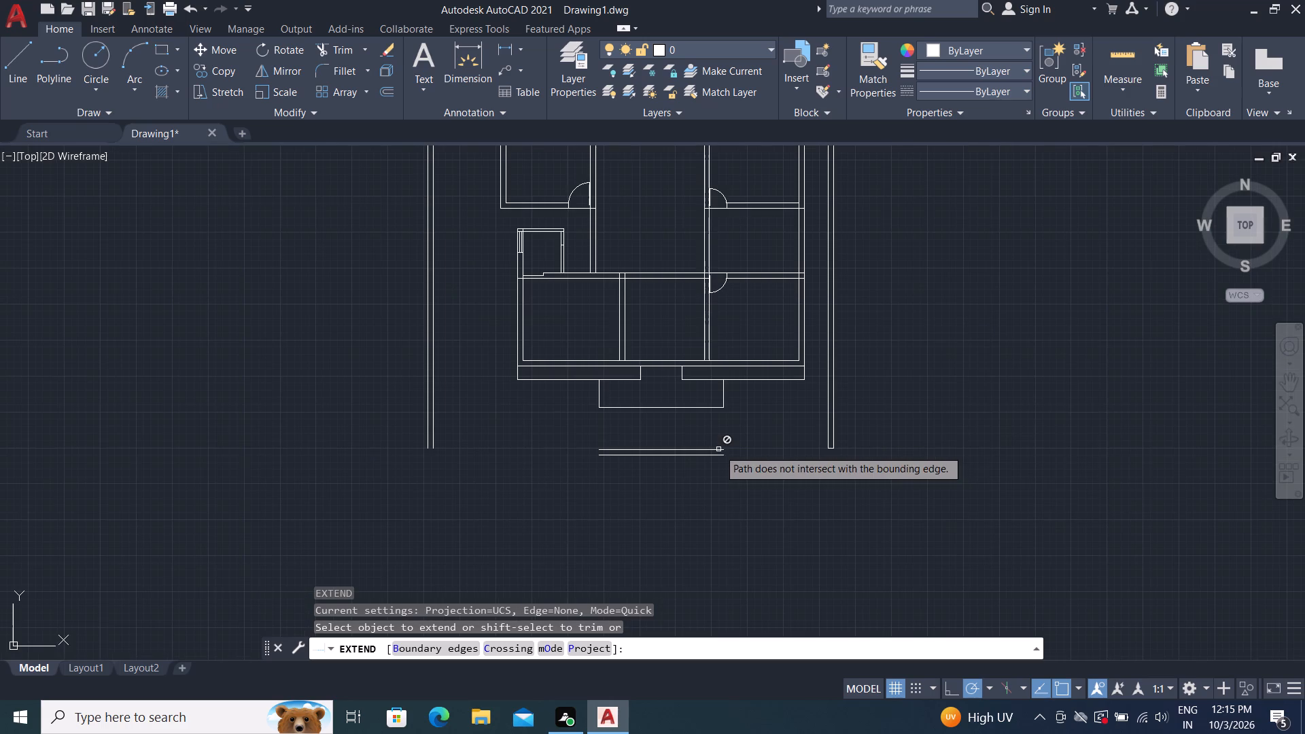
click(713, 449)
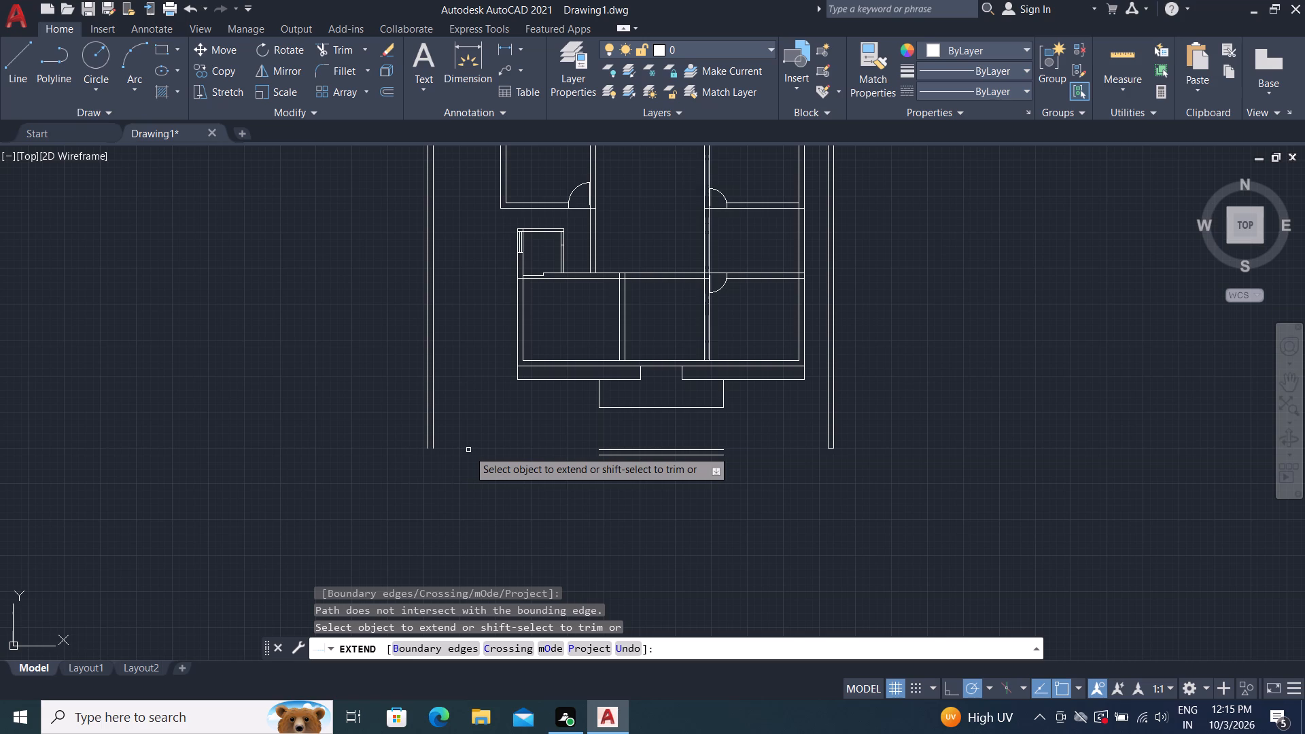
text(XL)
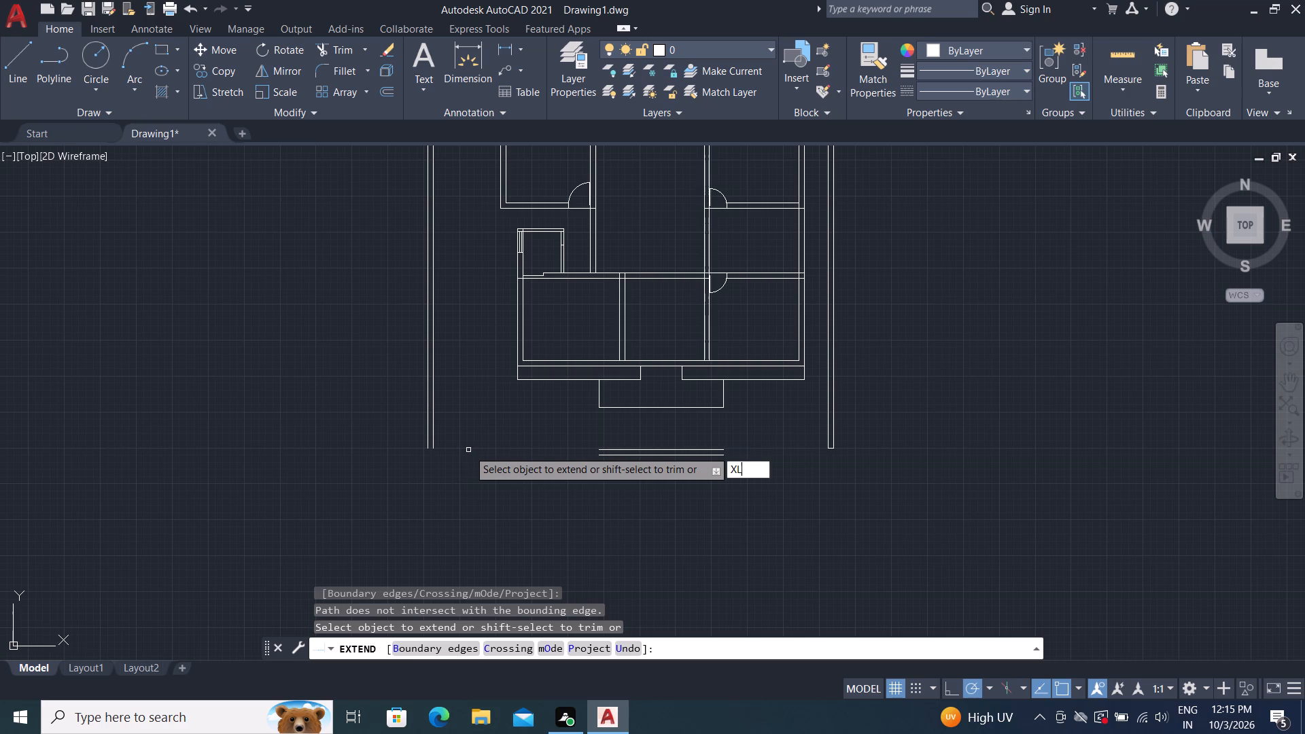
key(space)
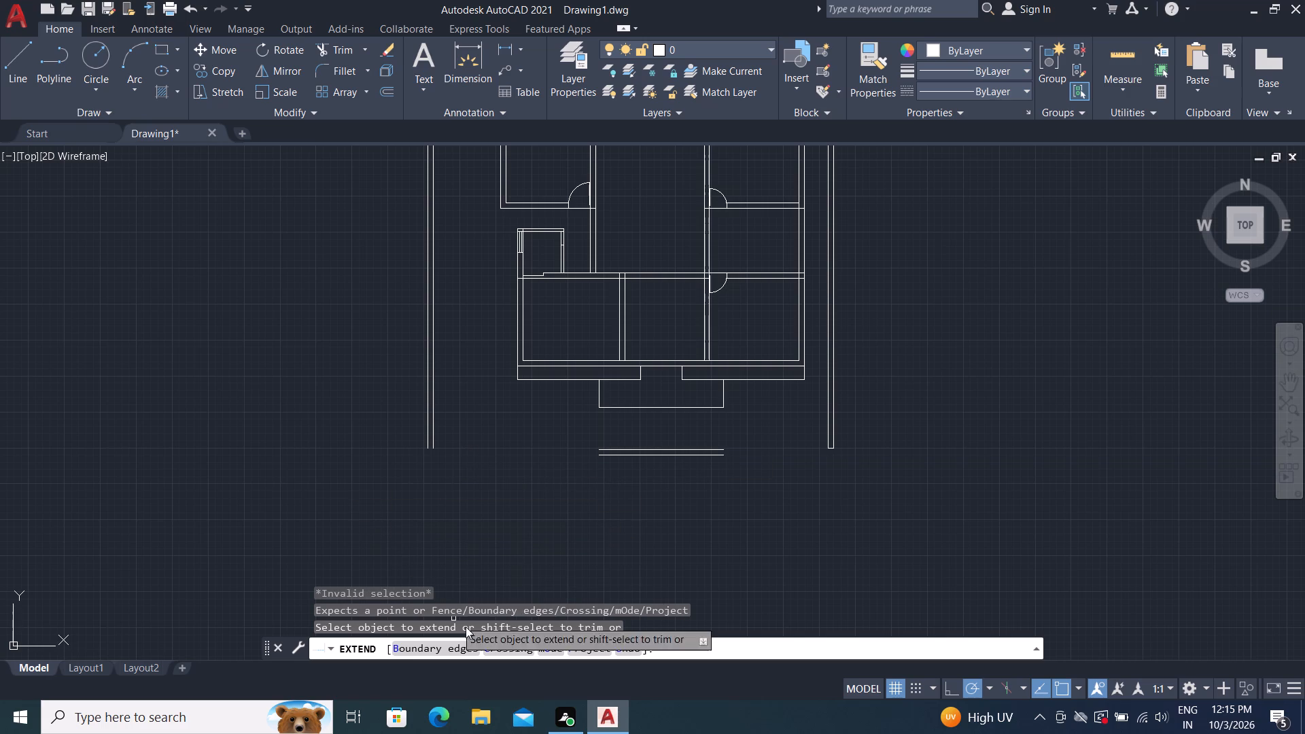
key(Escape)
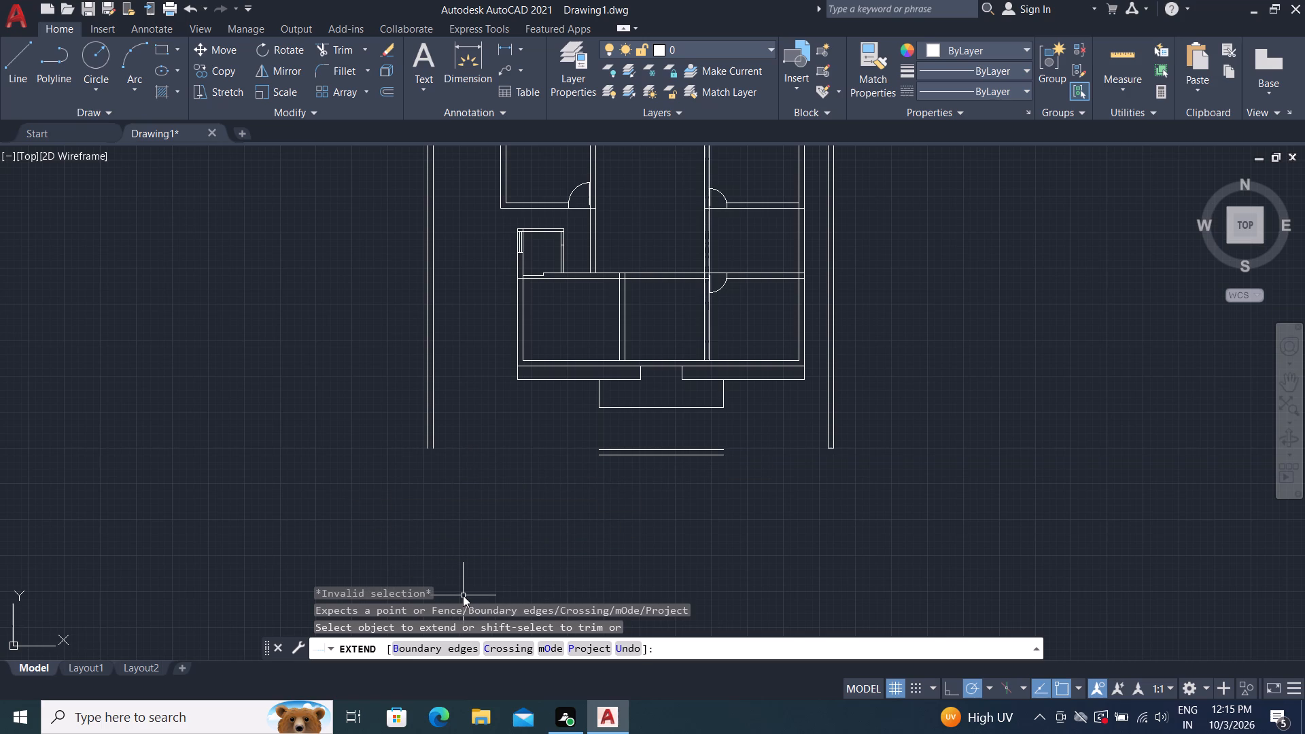
Draw a horizontal construction line along the outer line of the front boundary wall.
text(XL)
key(space)
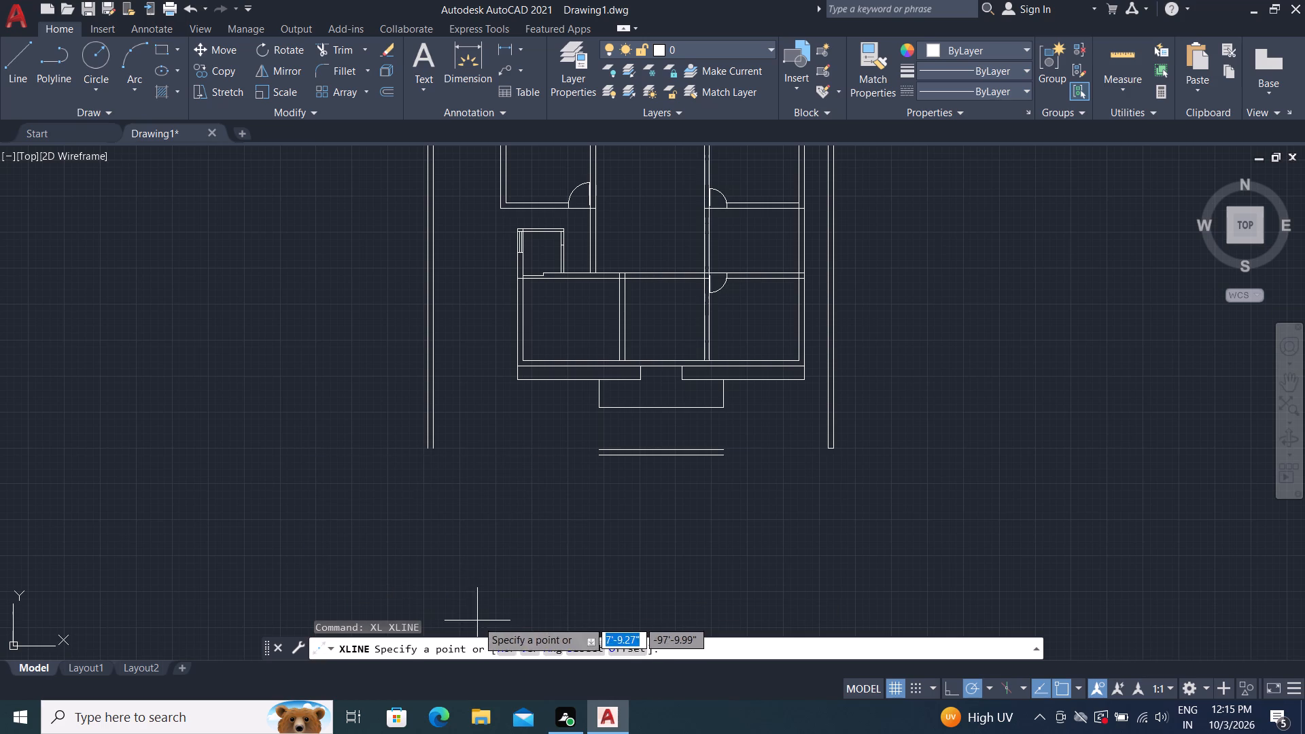
click(500, 646)
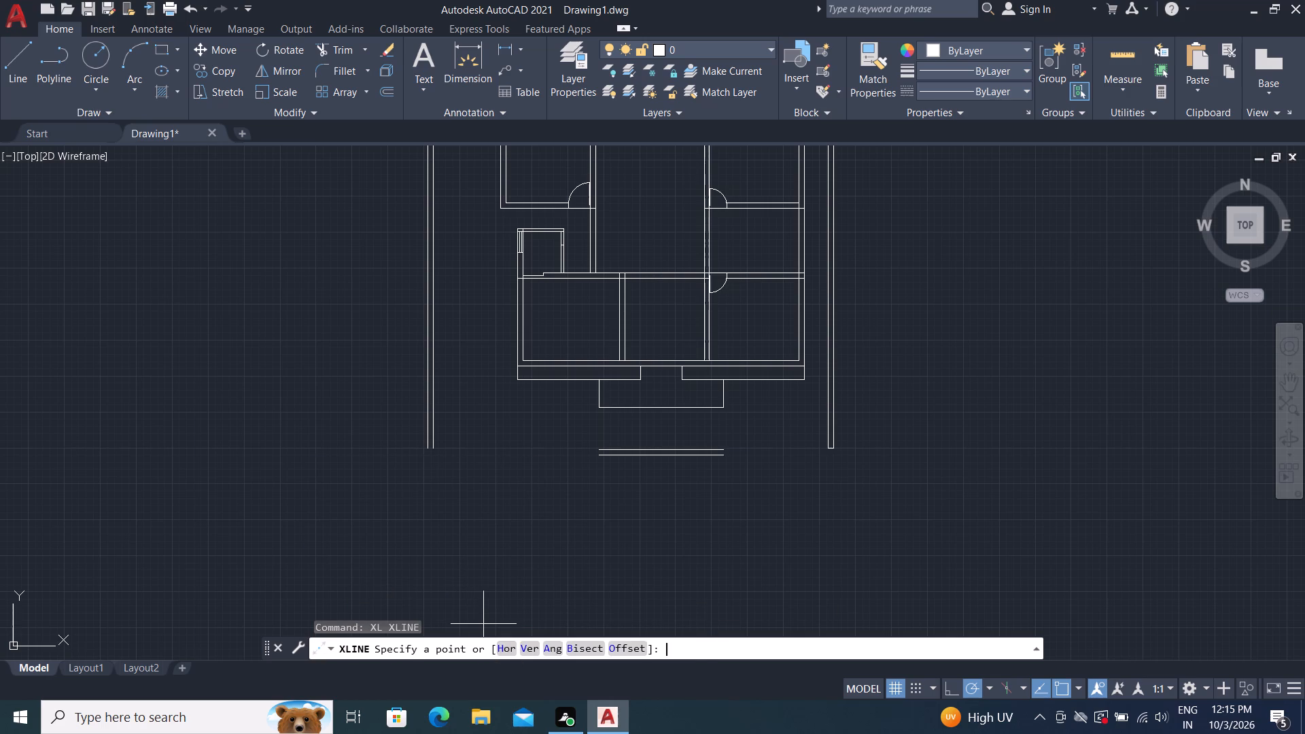
scroll(515, 458, up, 1)
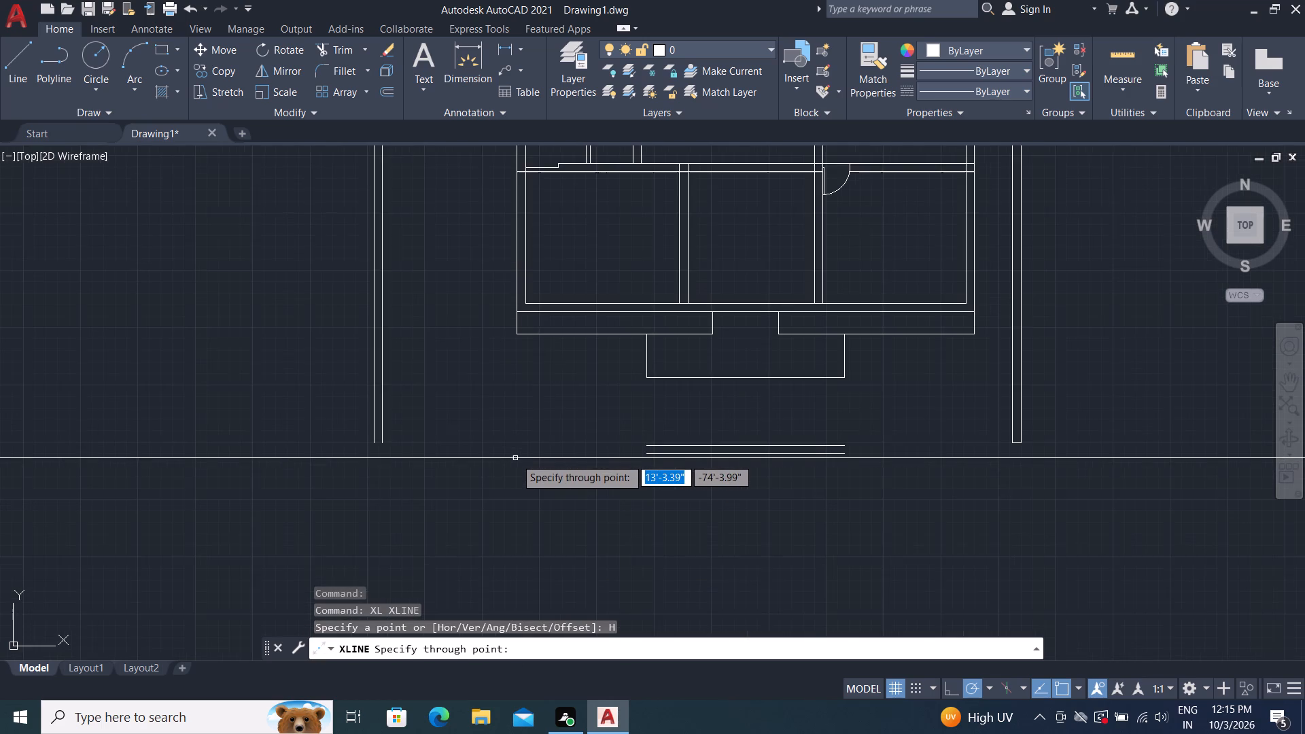
scroll(515, 458, up, 1)
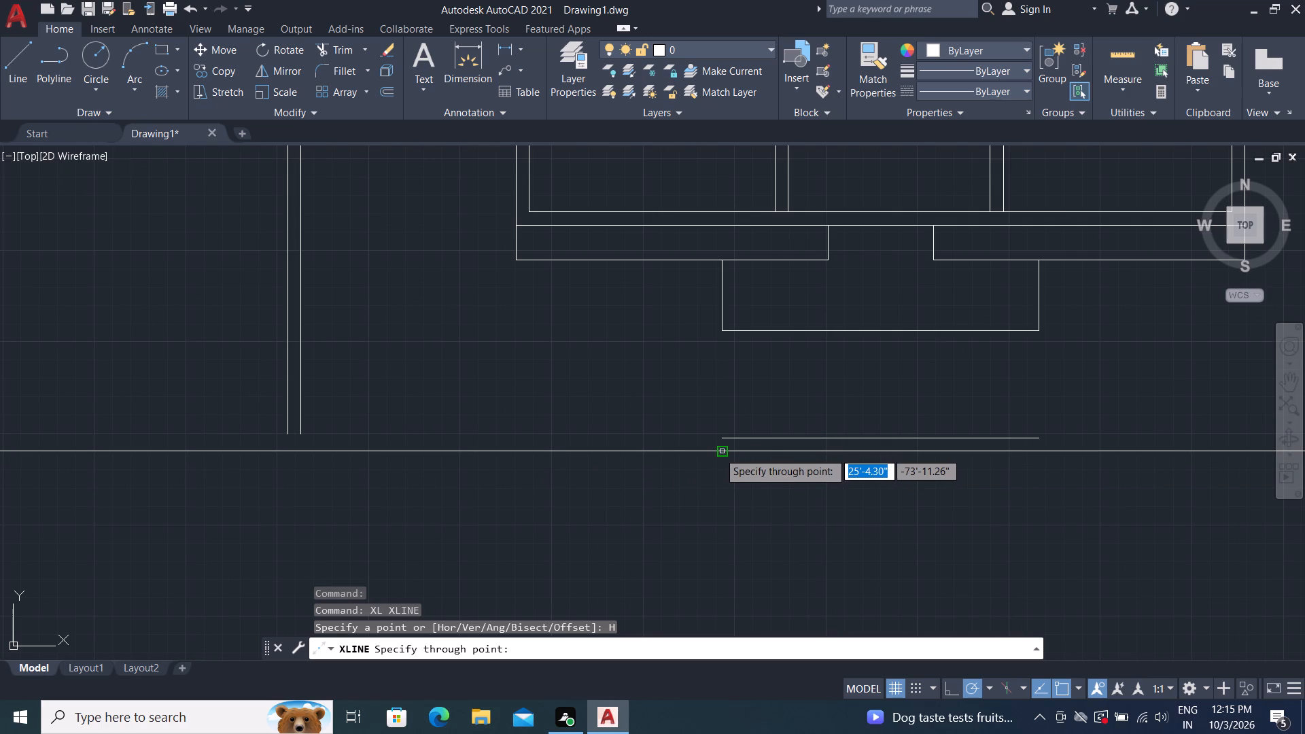
middle_drag(721, 450, 578, 452)
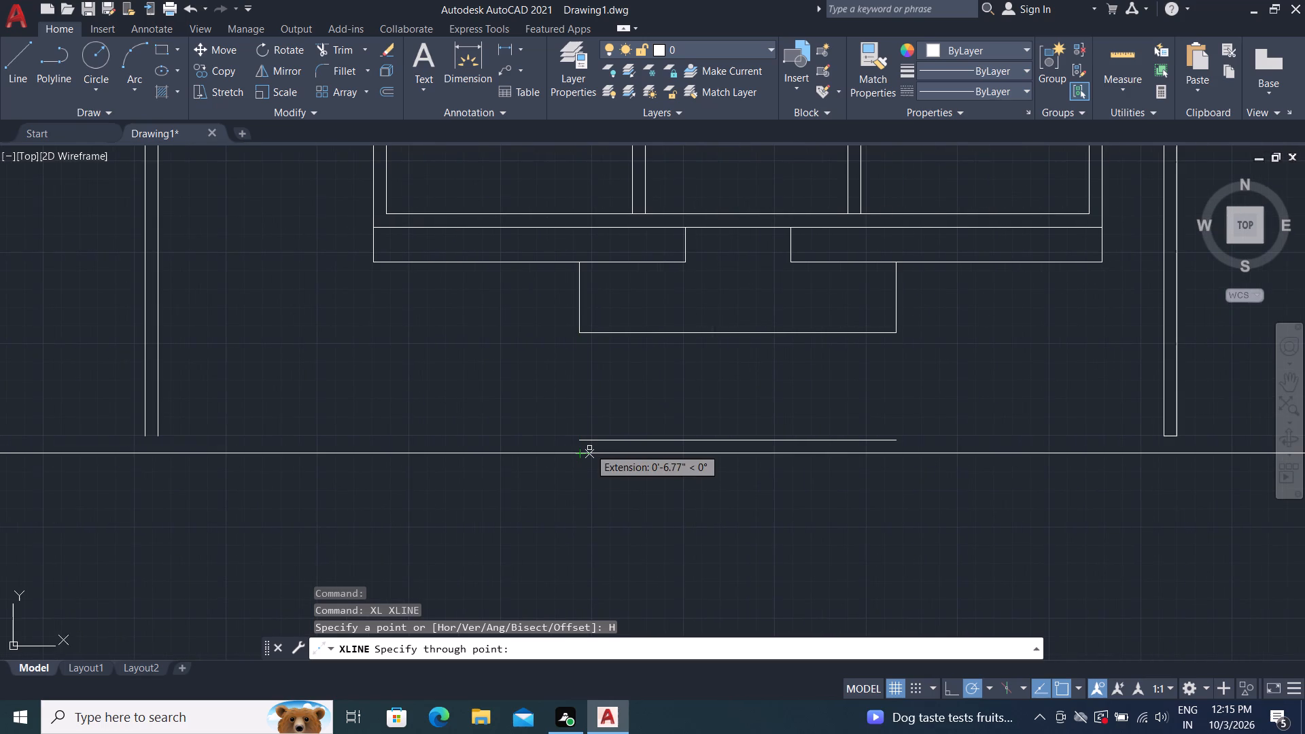
click(589, 448)
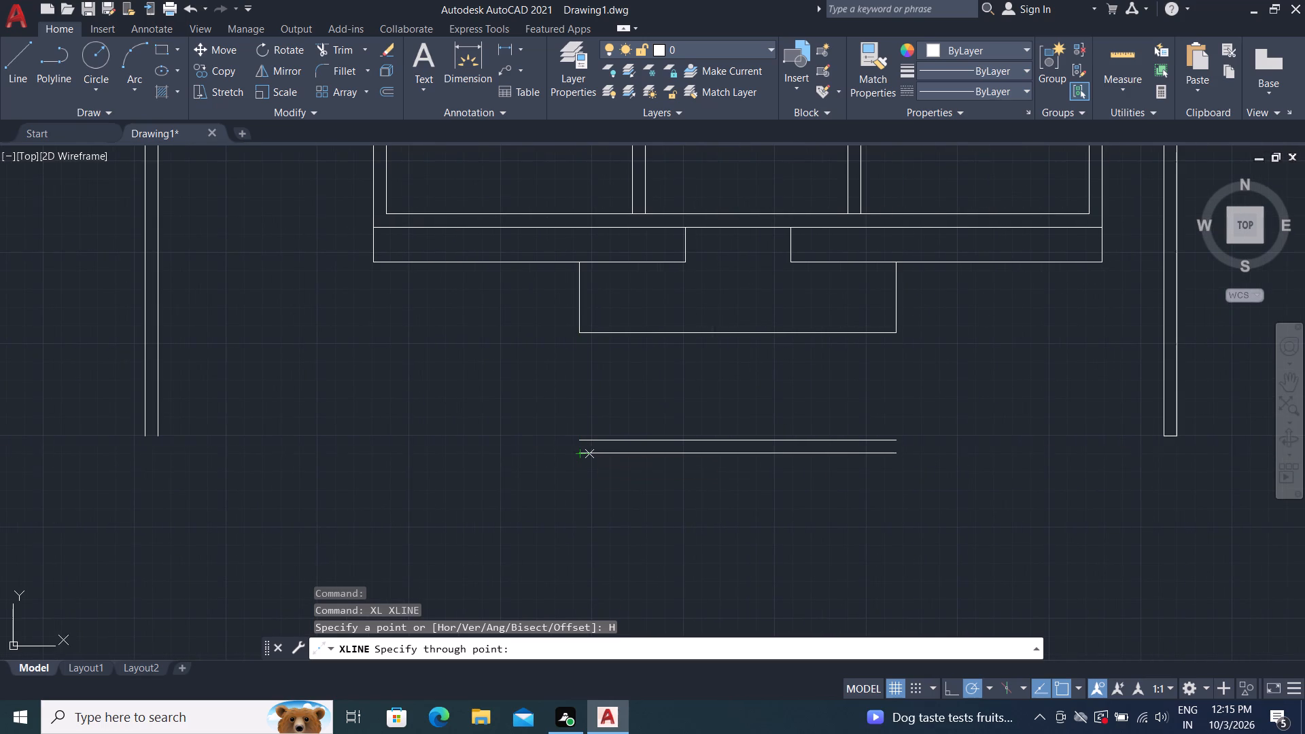
key(Escape)
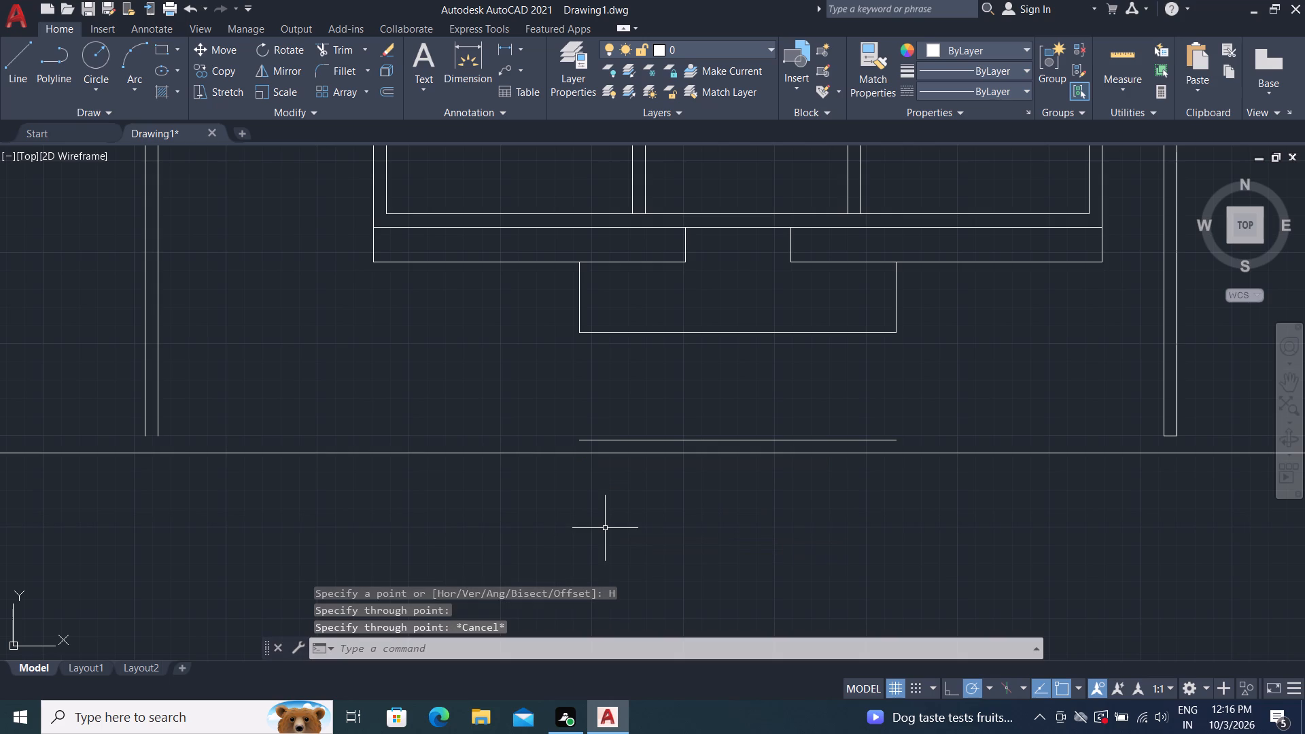
Extend both side boundary walls' lines to the construction line, and the inner front boundary line across both side walls.
text(EX)
key(space)
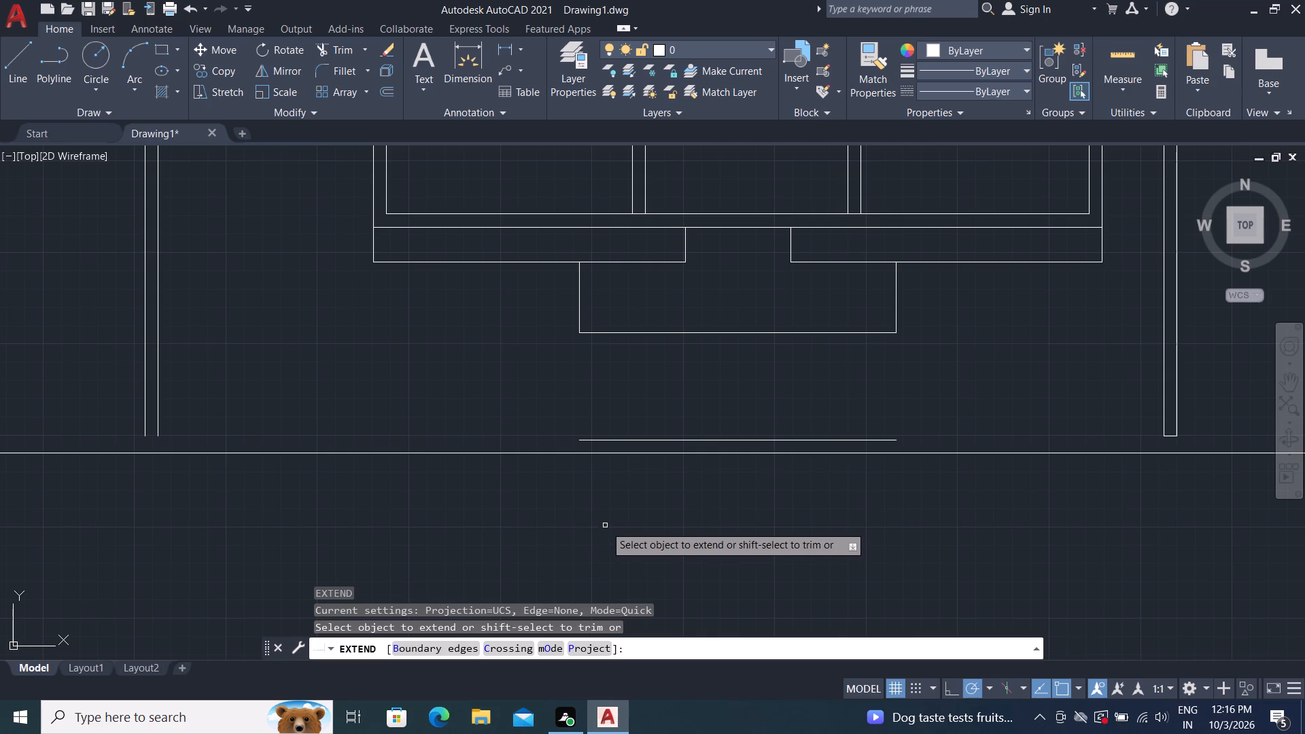
click(143, 422)
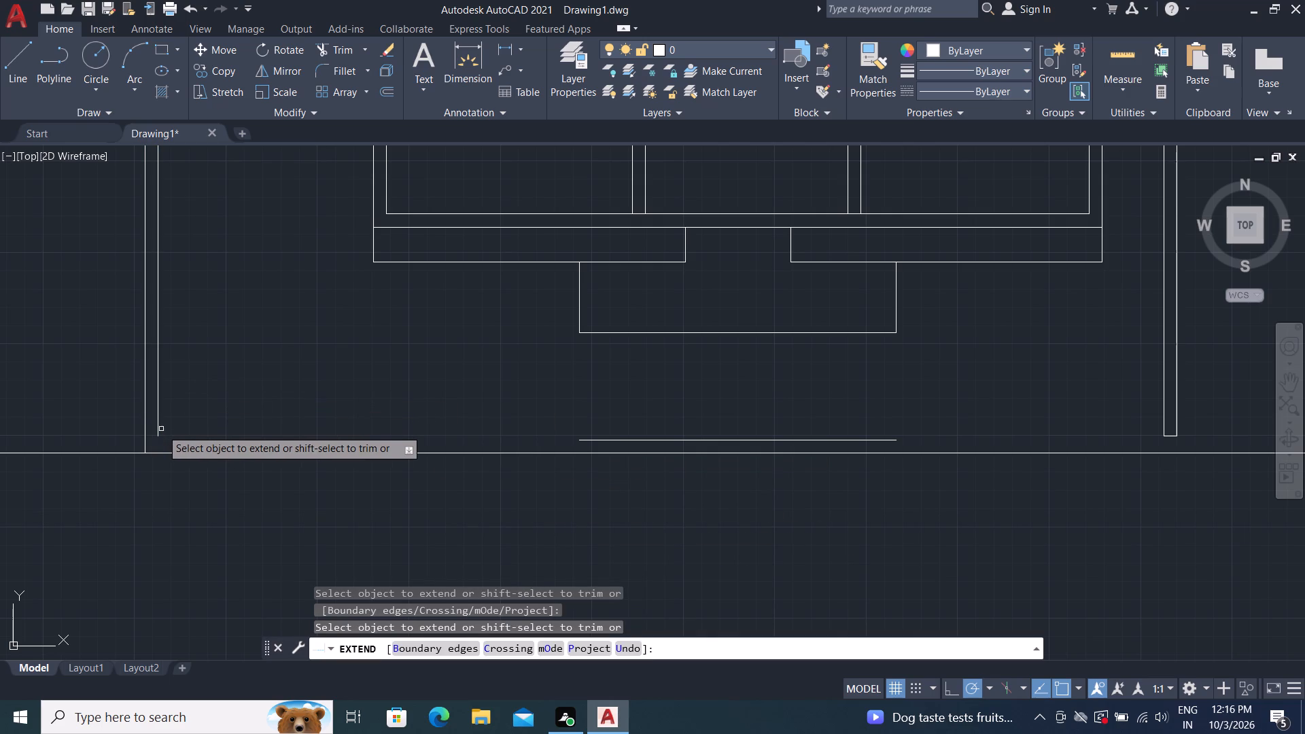
click(159, 430)
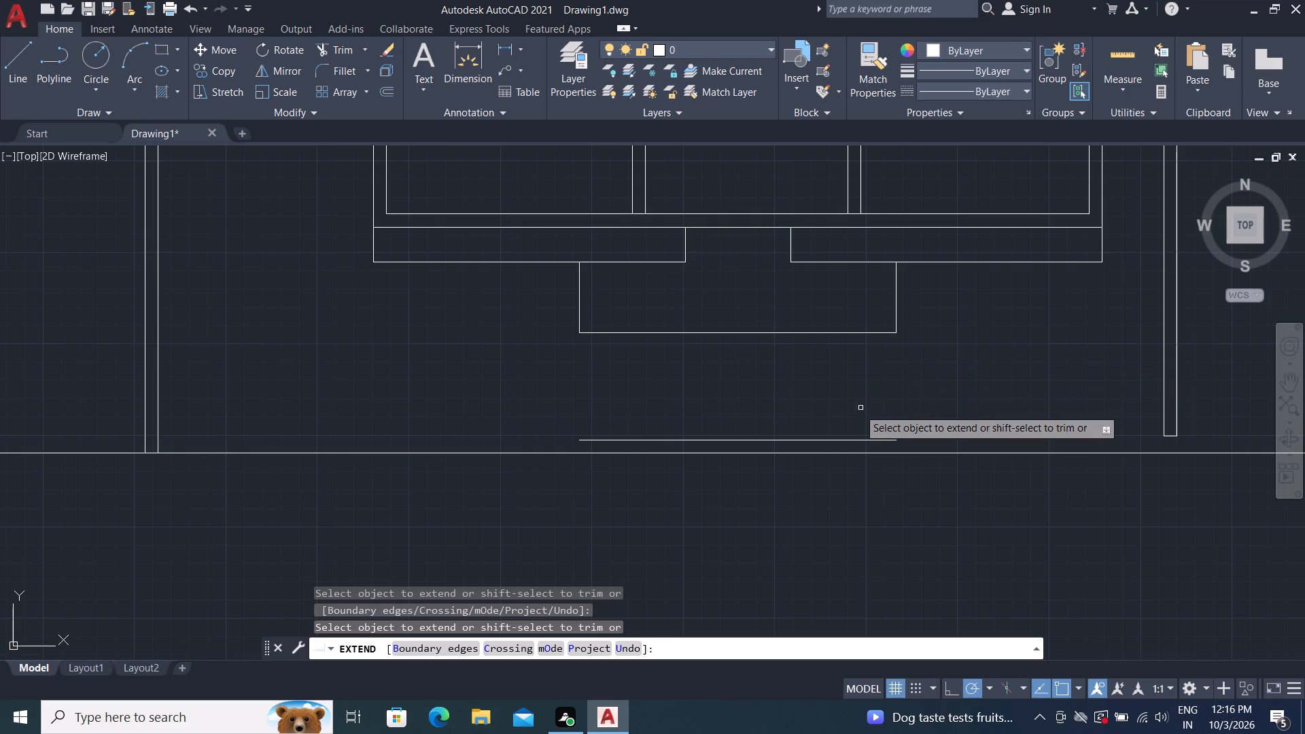
click(817, 439)
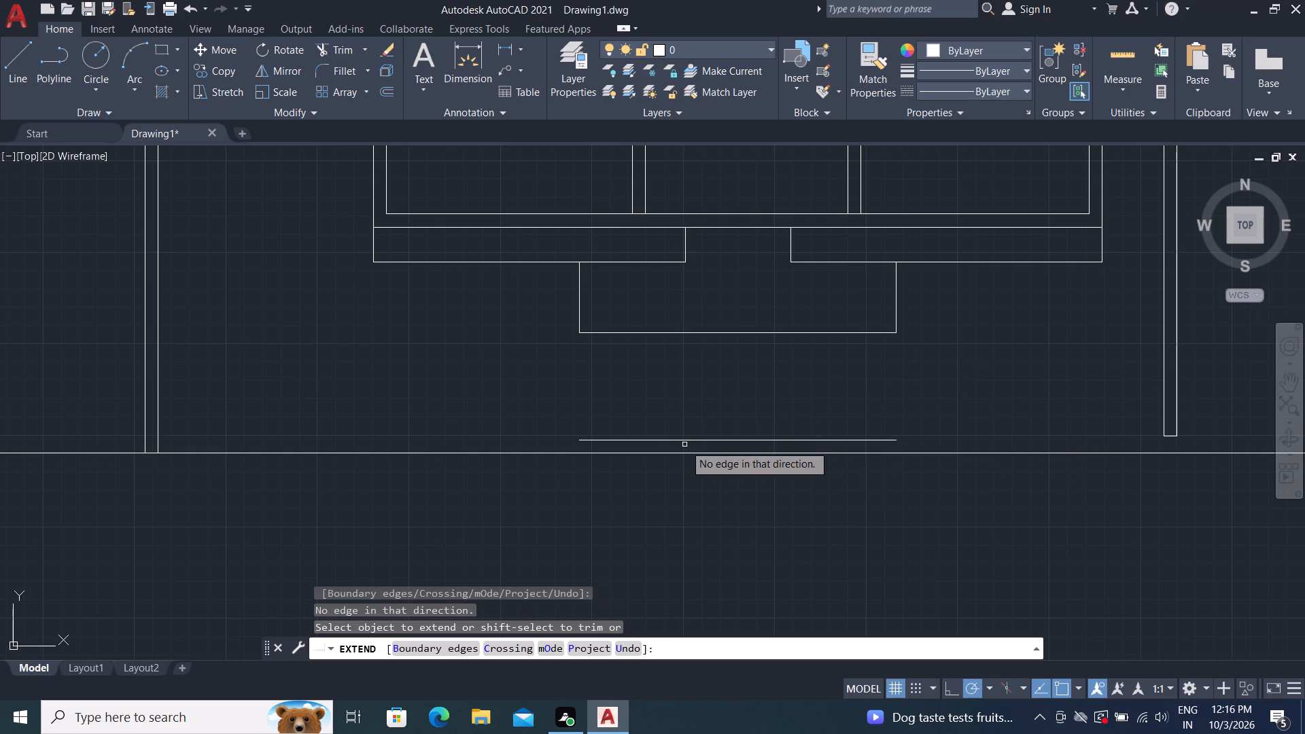
click(634, 440)
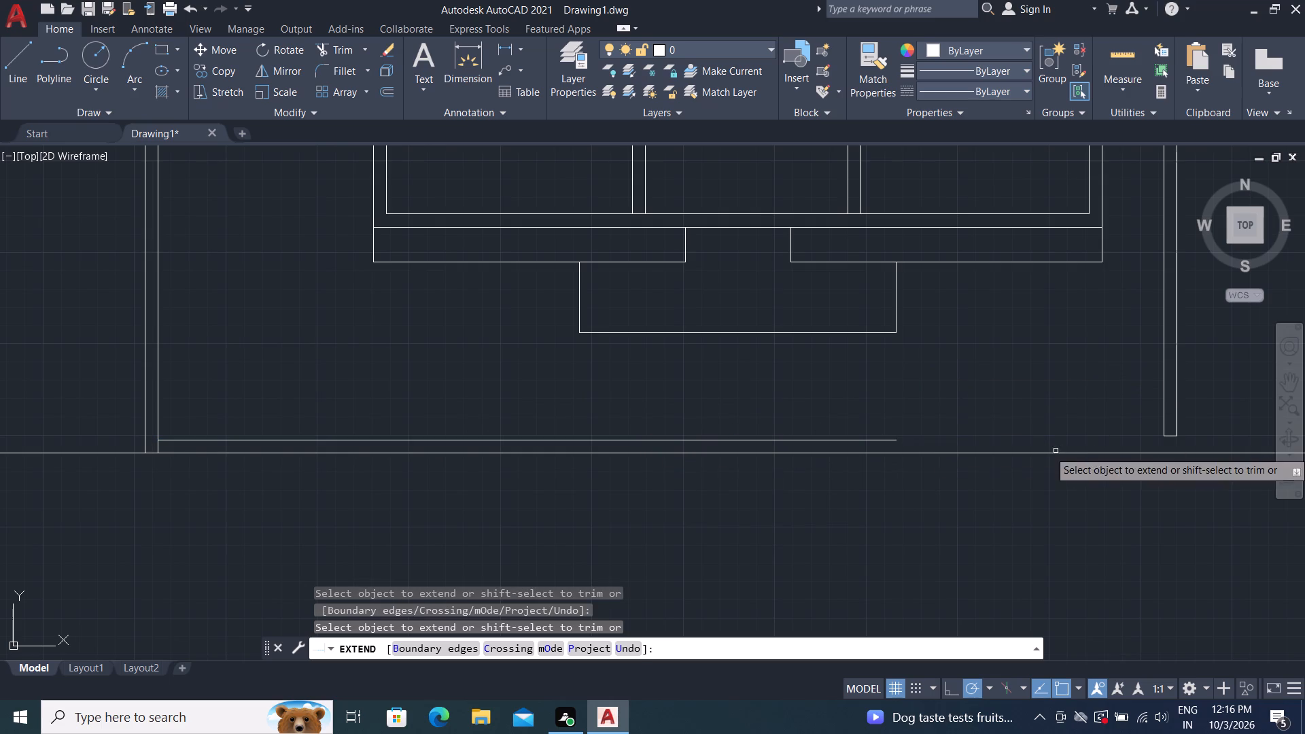
click(1178, 410)
click(1163, 417)
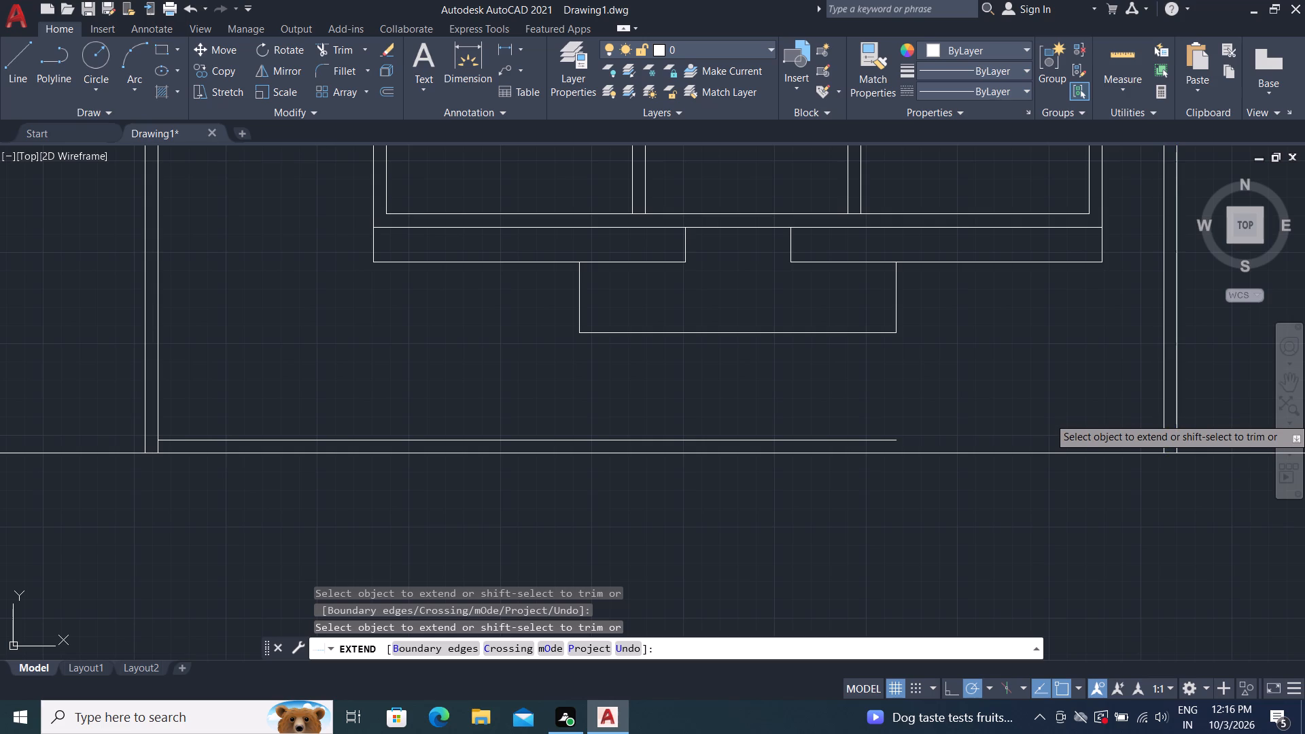
click(882, 441)
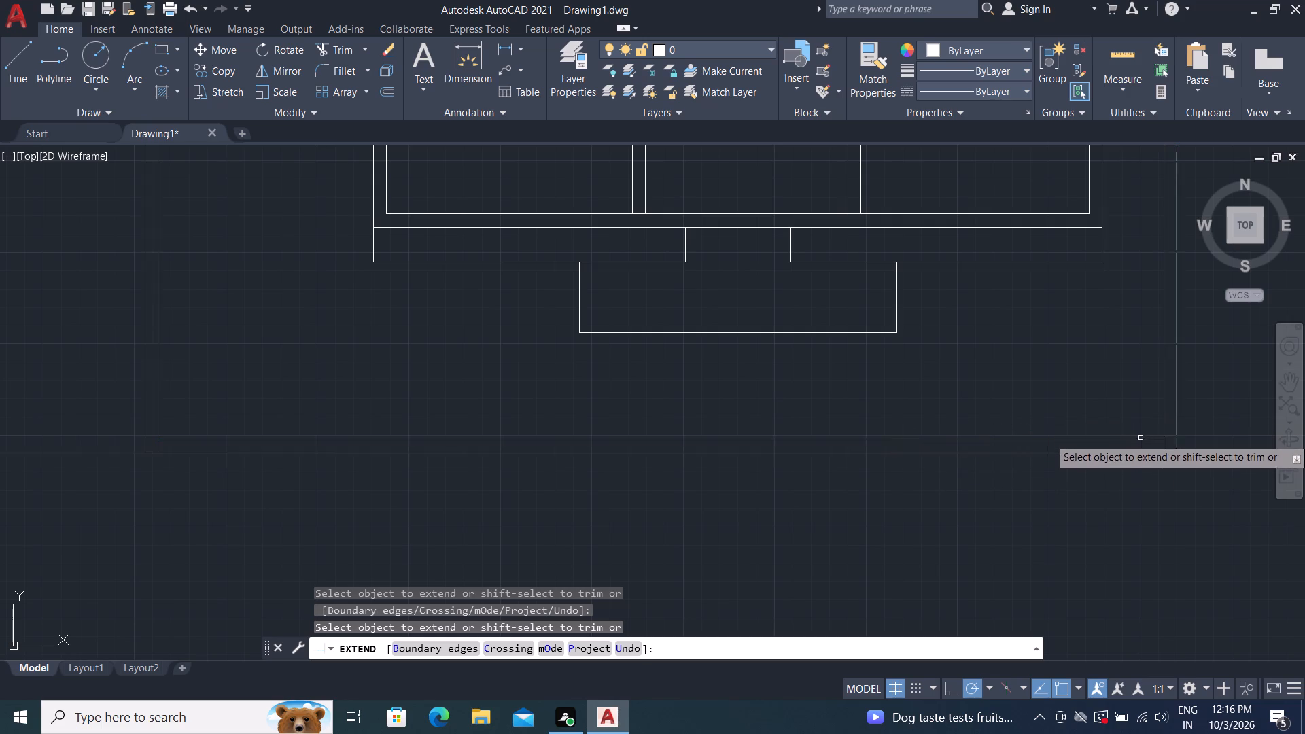
click(1146, 438)
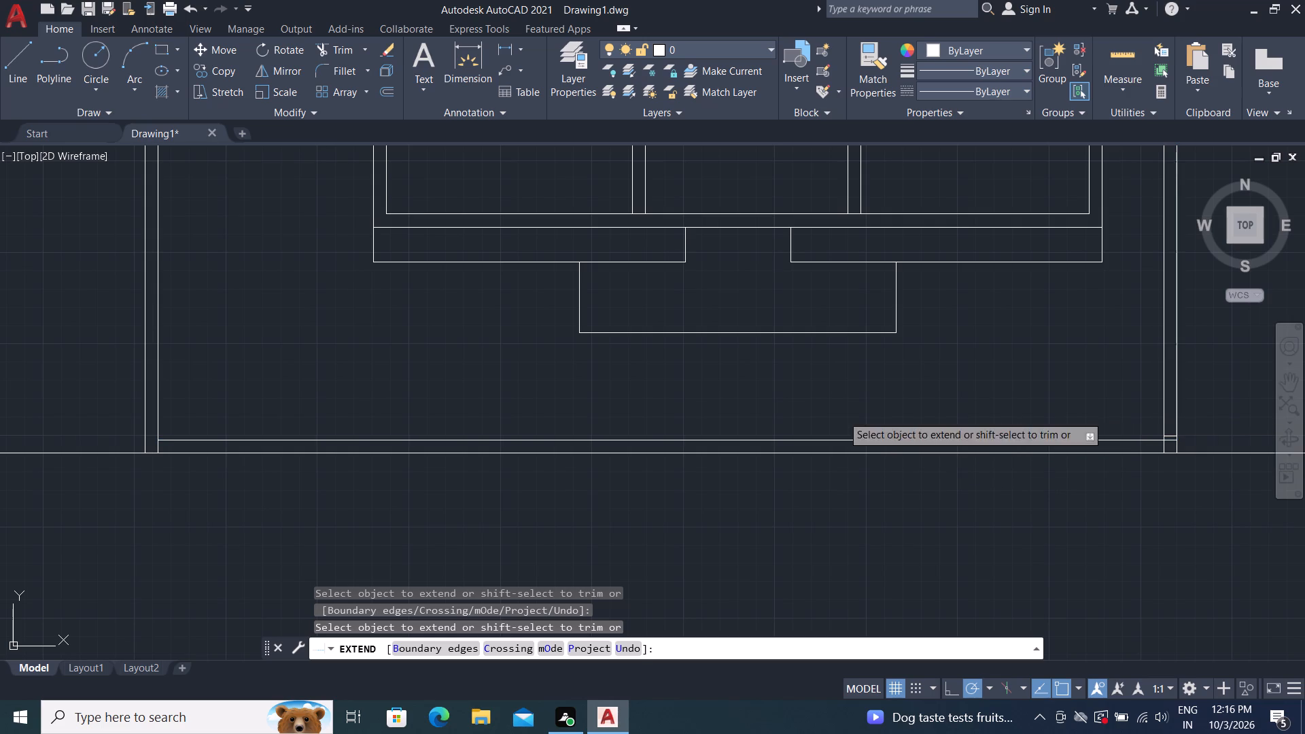
click(170, 440)
scroll(263, 504, down, 3)
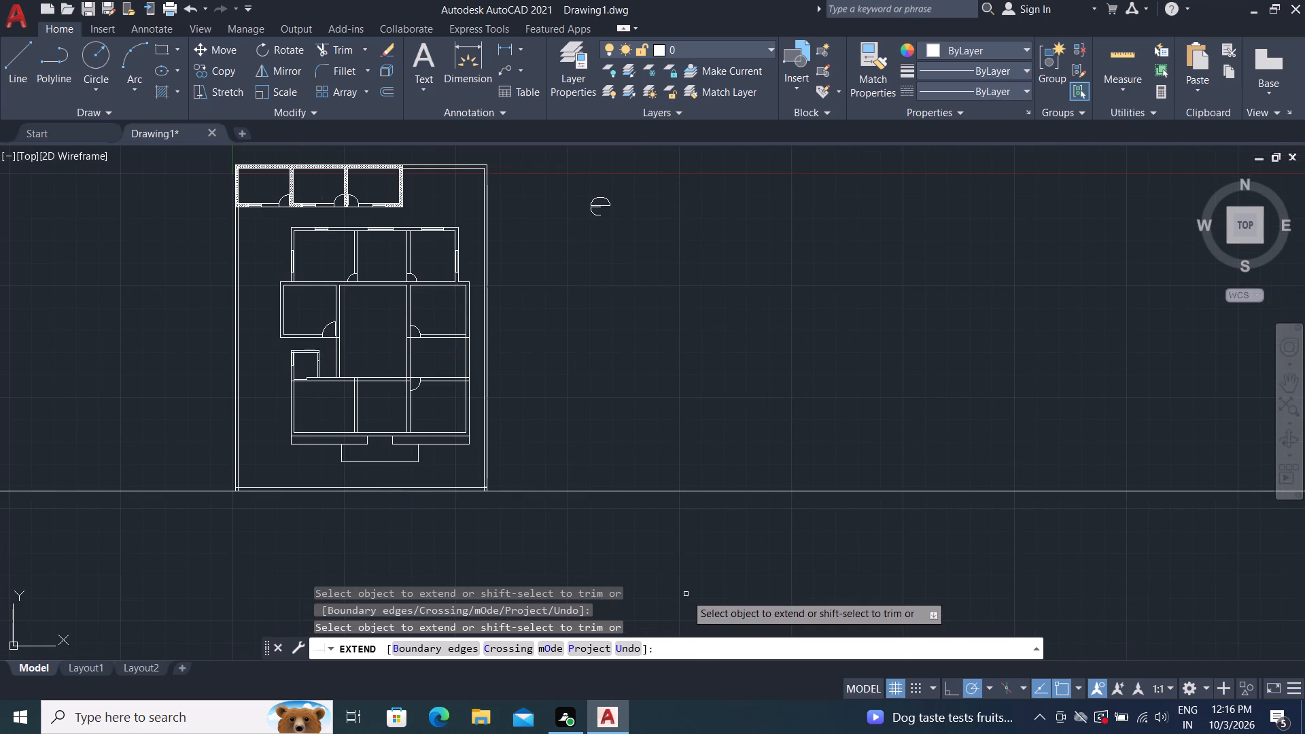
key(Escape)
Trim the construction line's excess beyond the outer side boundary lines at both ends.
text(TR)
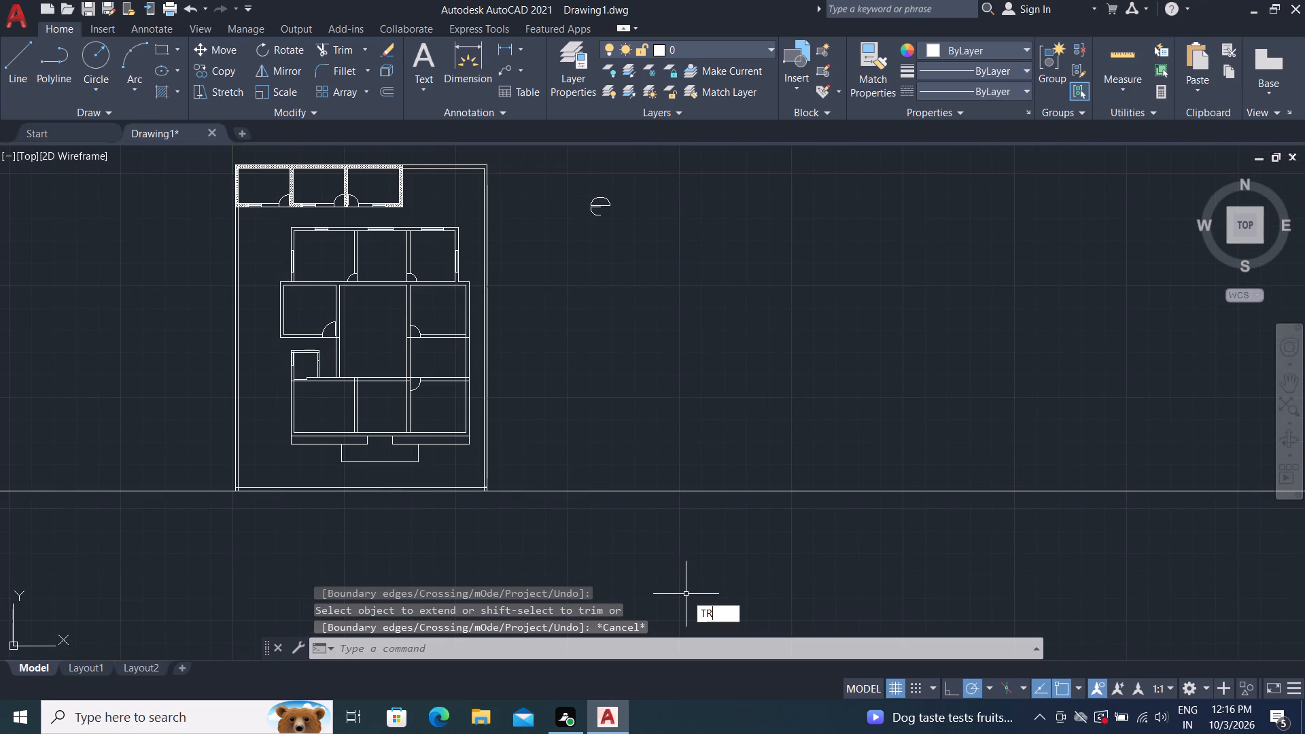
key(space)
drag(716, 436, 723, 569)
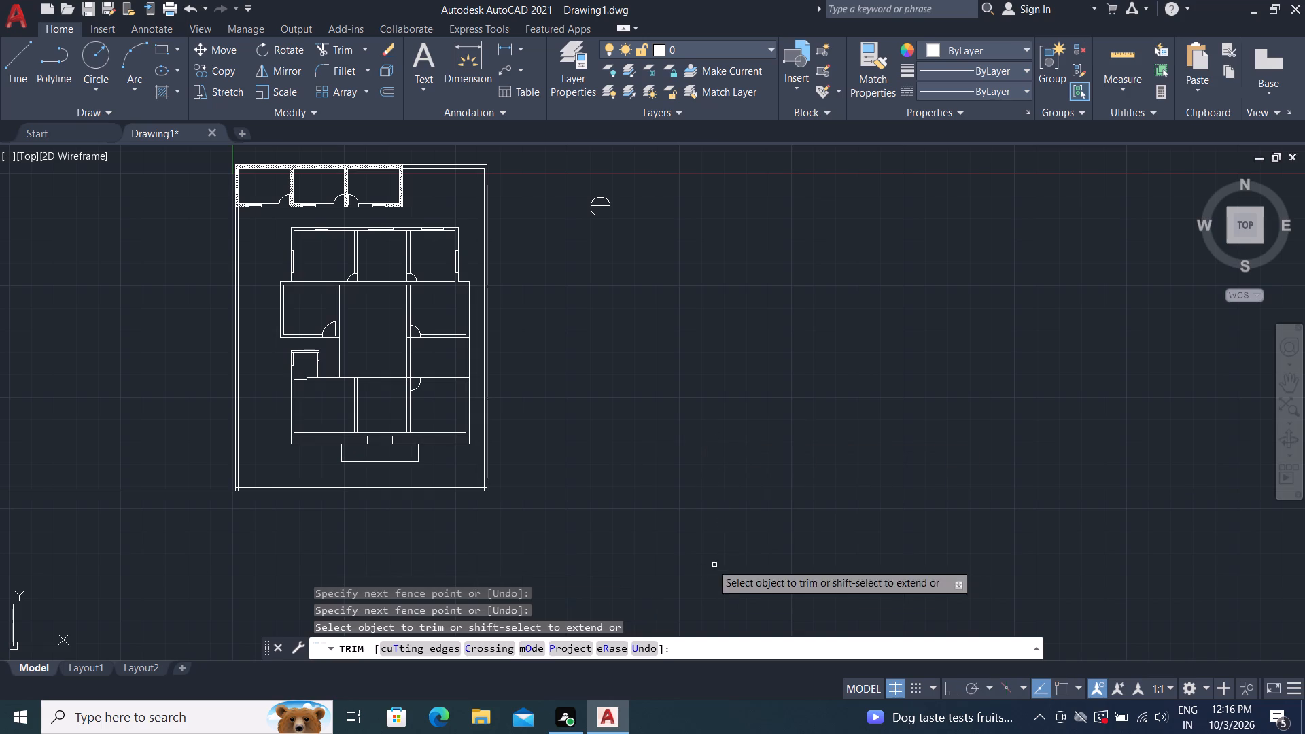
middle_drag(665, 453, 865, 367)
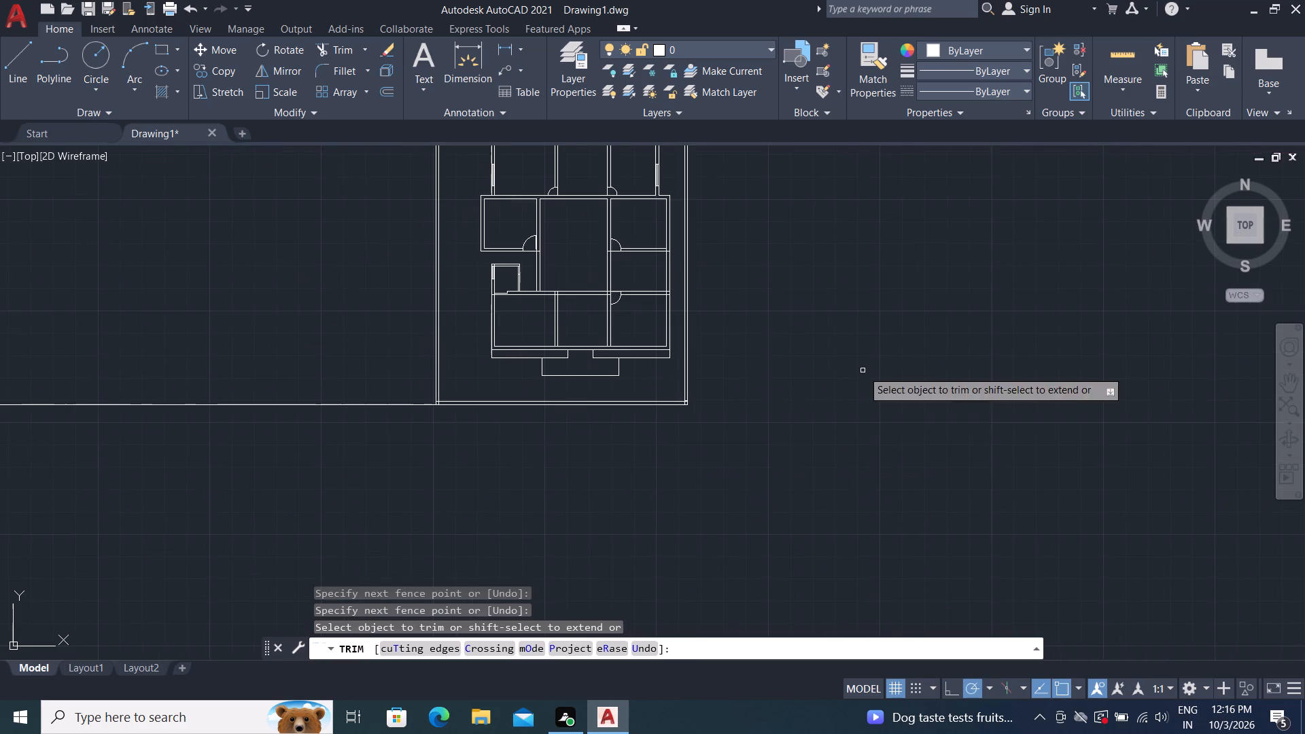
drag(316, 296, 353, 454)
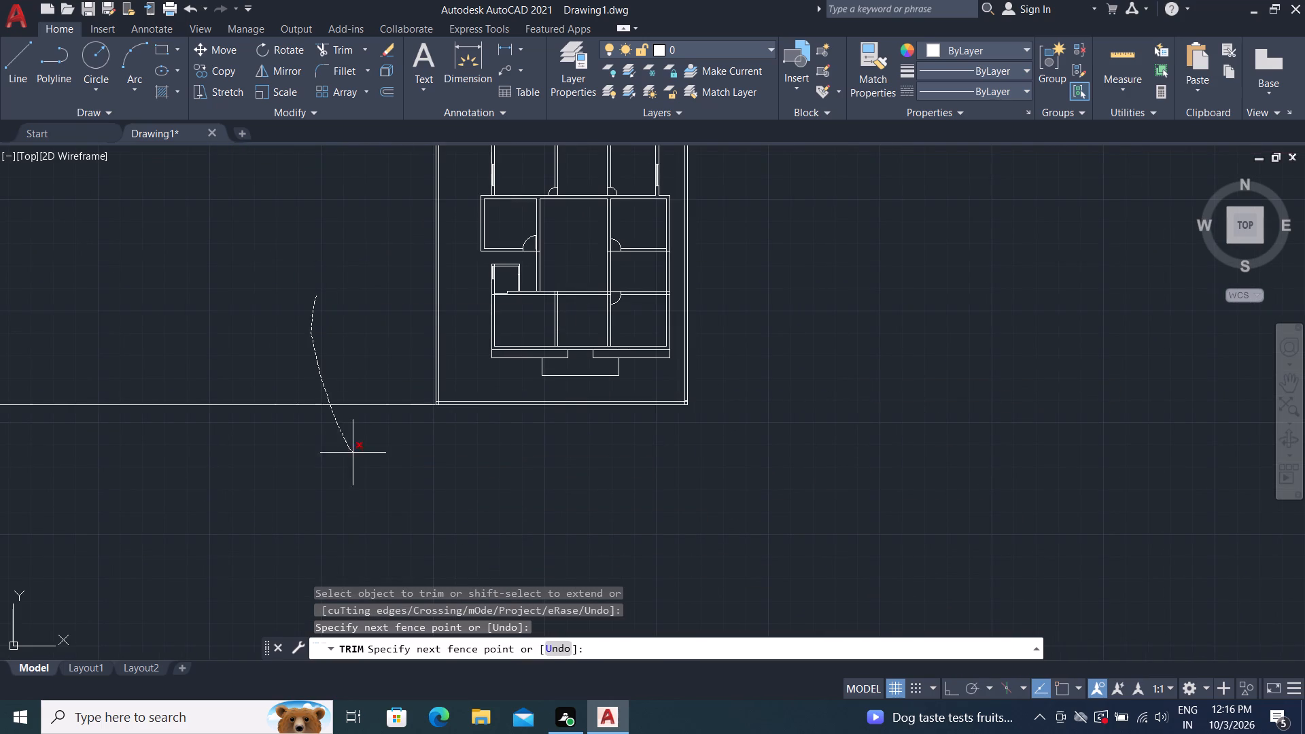
drag(353, 454, 353, 455)
middle_drag(839, 326, 736, 532)
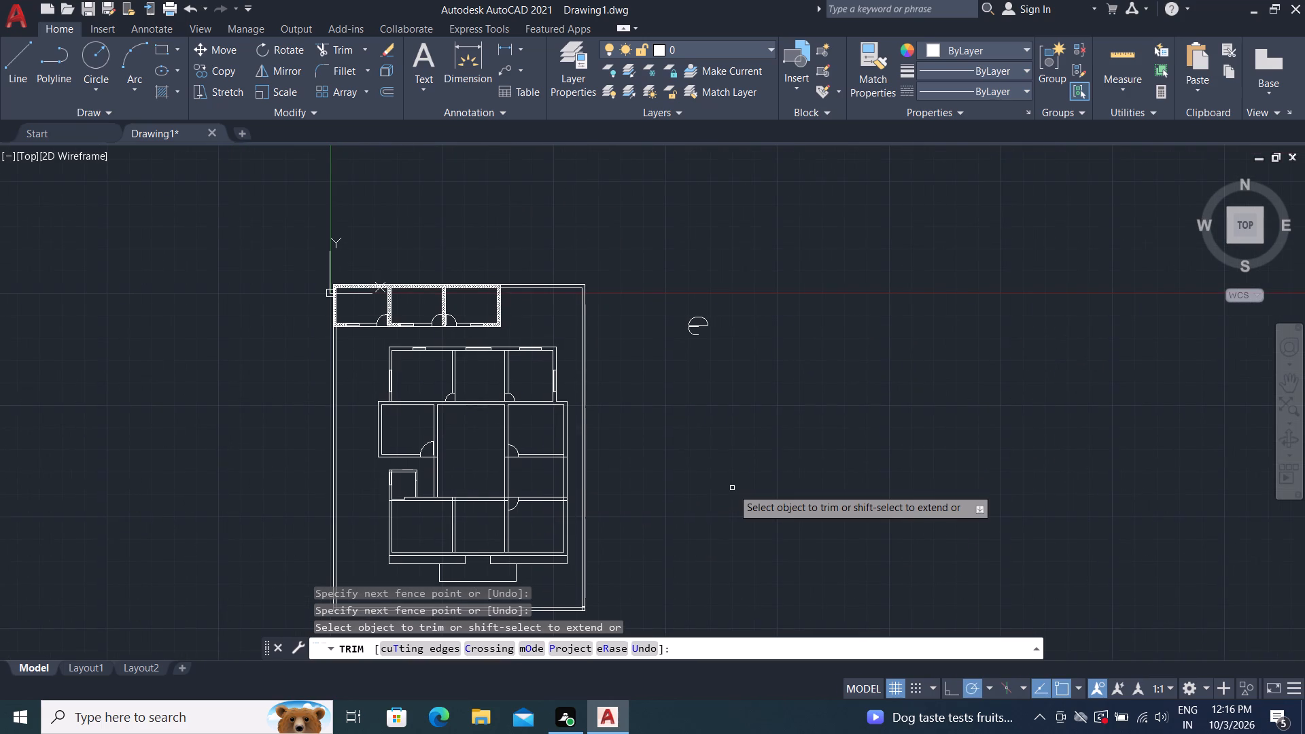
key(Escape)
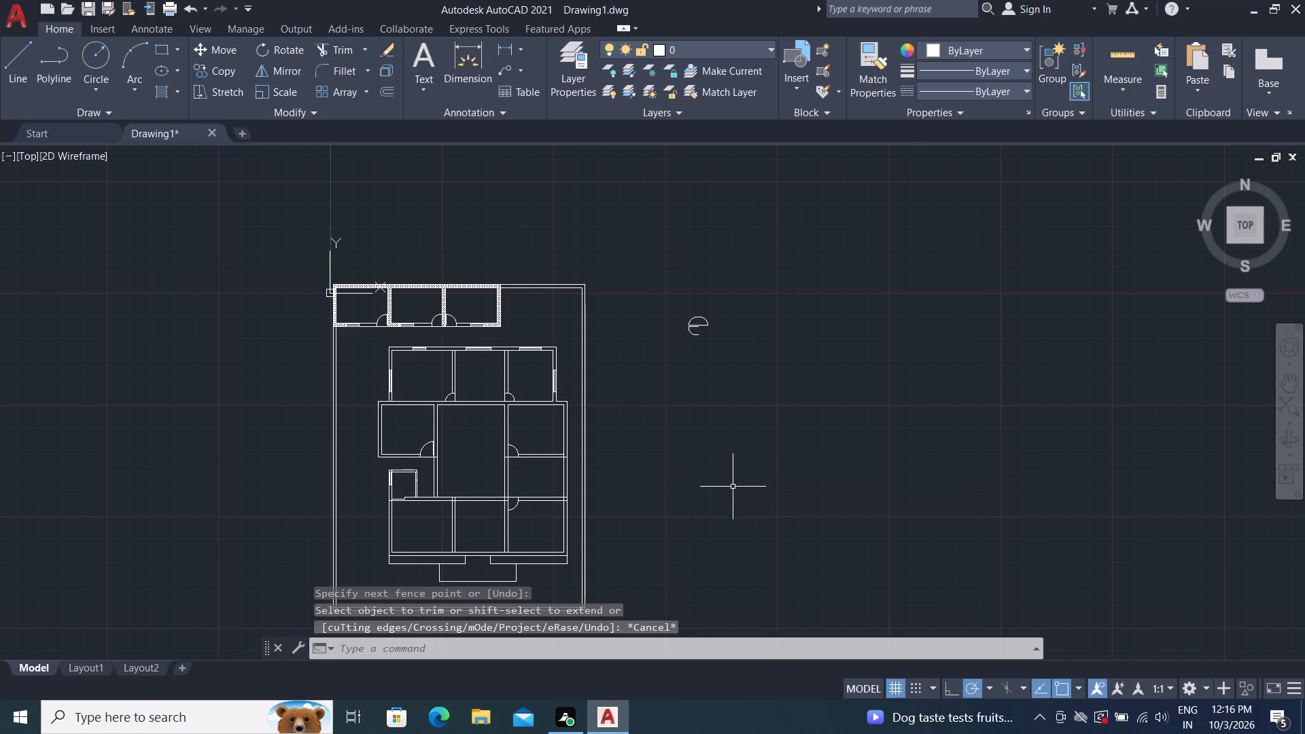
Erase the stray e-shaped arc and lines lying outside the plot beside the boundary wall.
drag(679, 296, 693, 293)
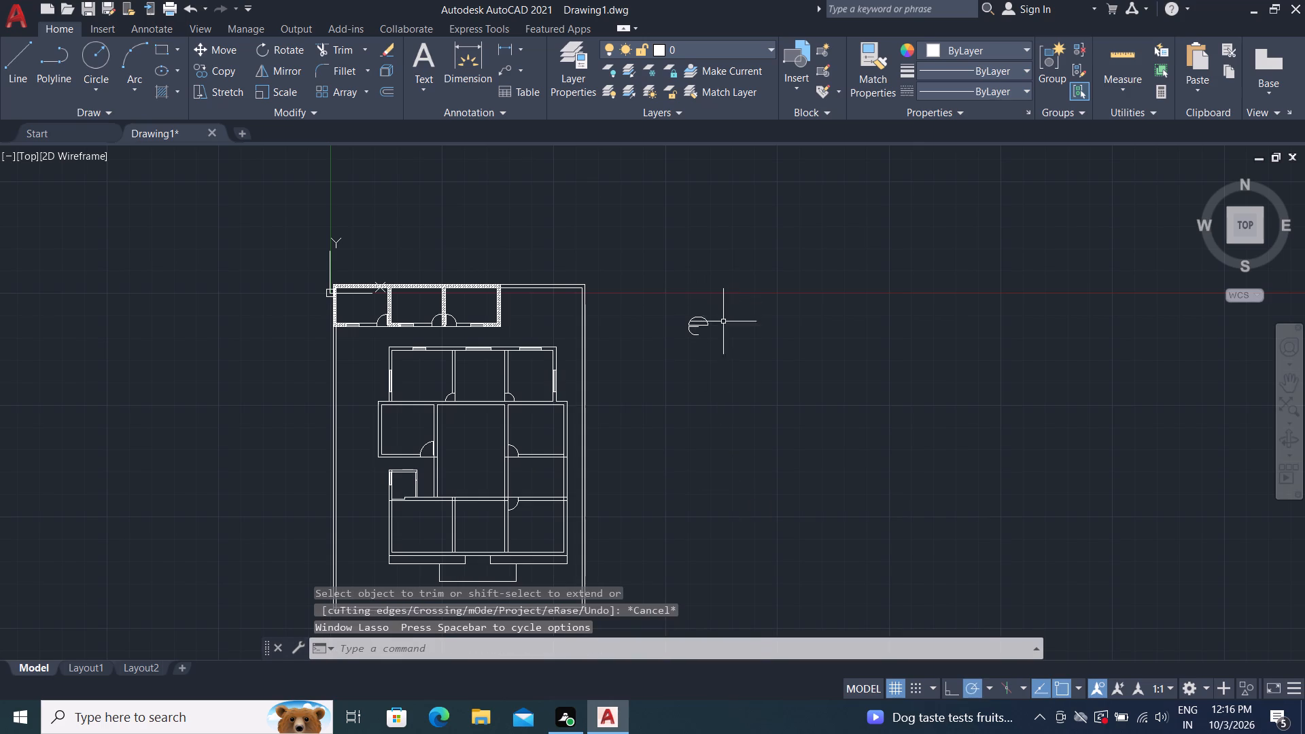
drag(652, 287, 680, 397)
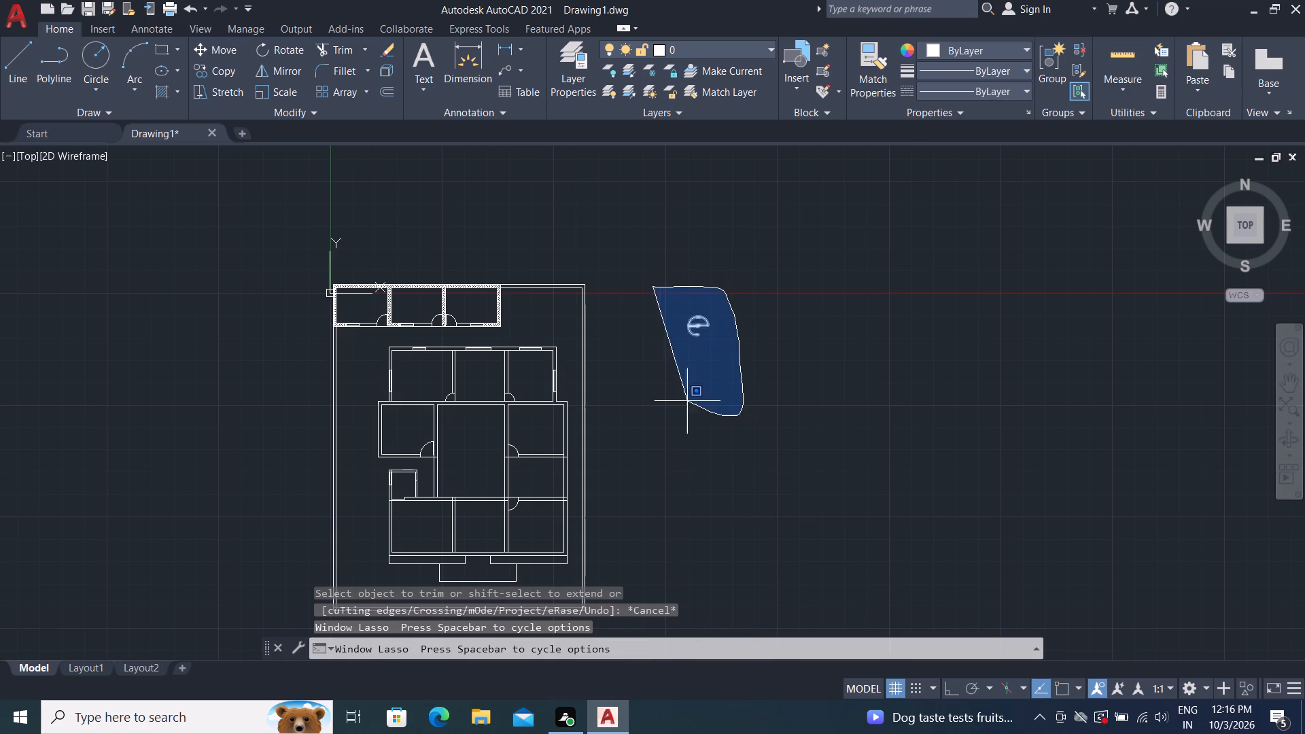
drag(680, 397, 656, 385)
key(Delete)
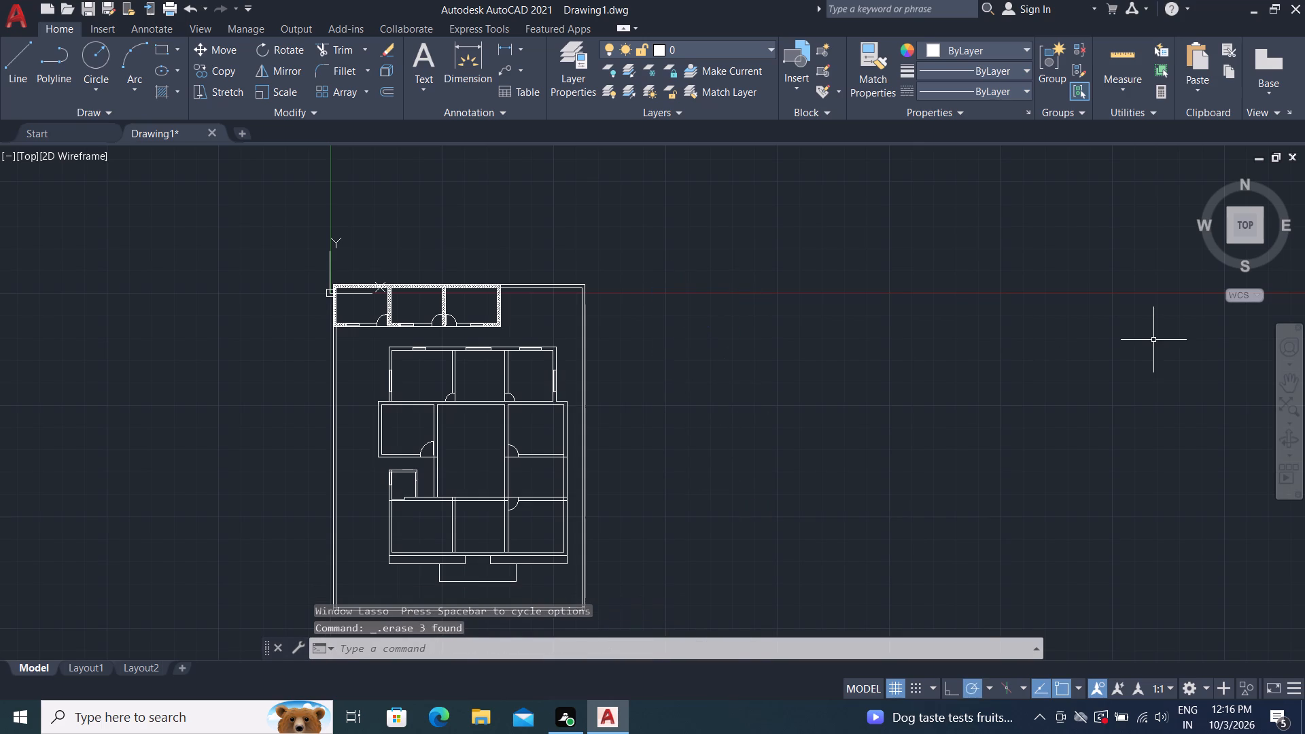
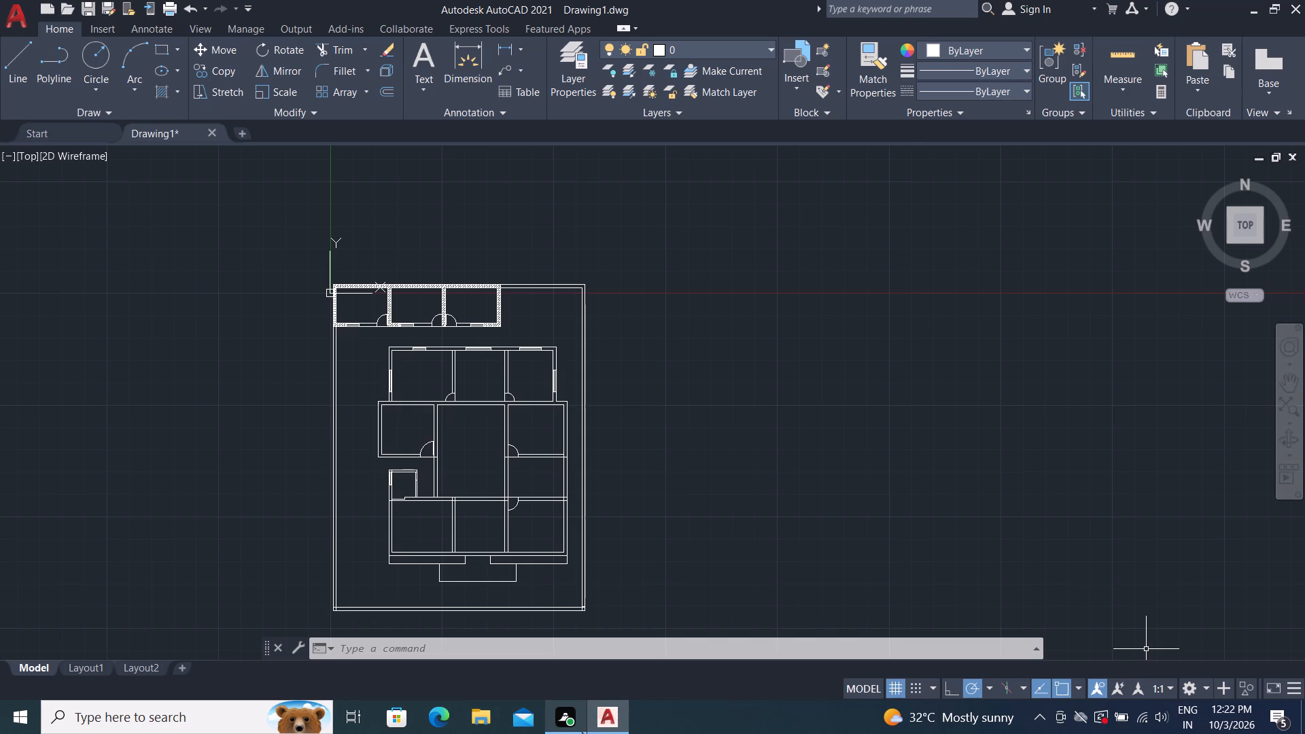
Measure the thickness of the side boundary wall near the plot's front right corner.
scroll(469, 594, up, 1)
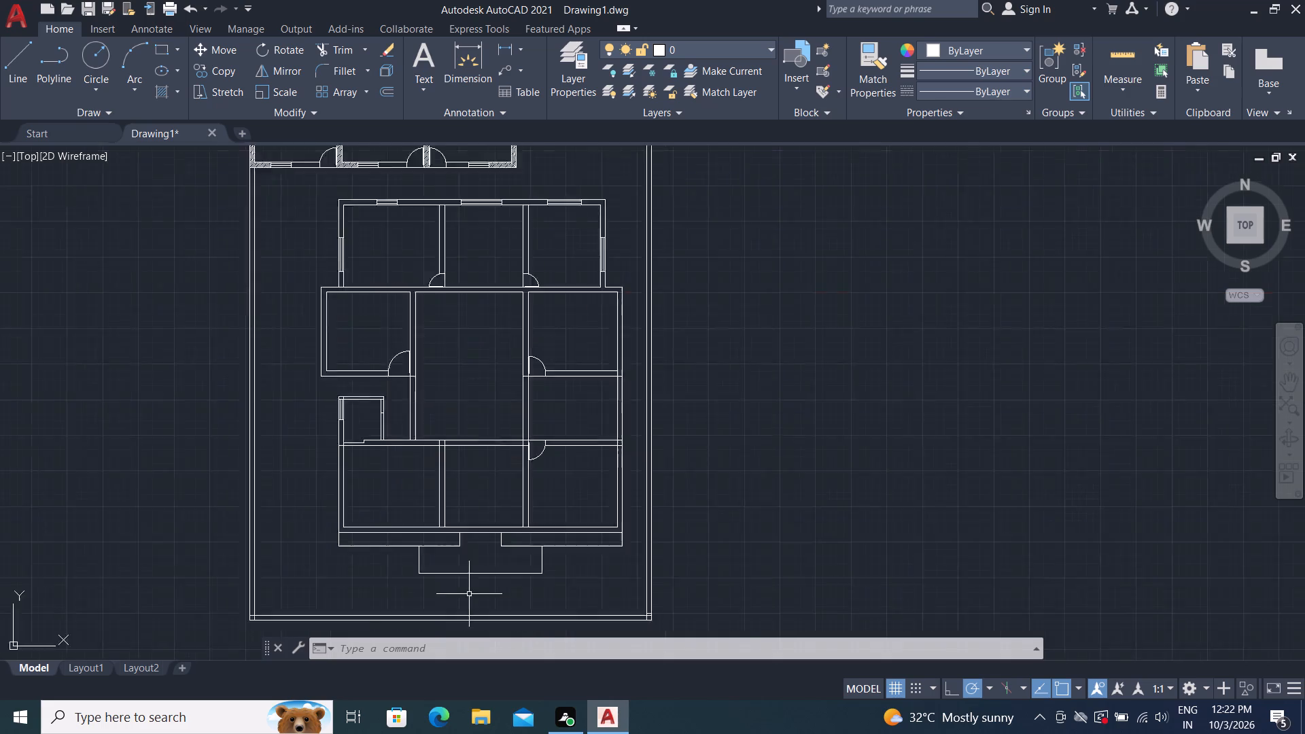
scroll(469, 594, up, 2)
middle_drag(475, 591, 534, 498)
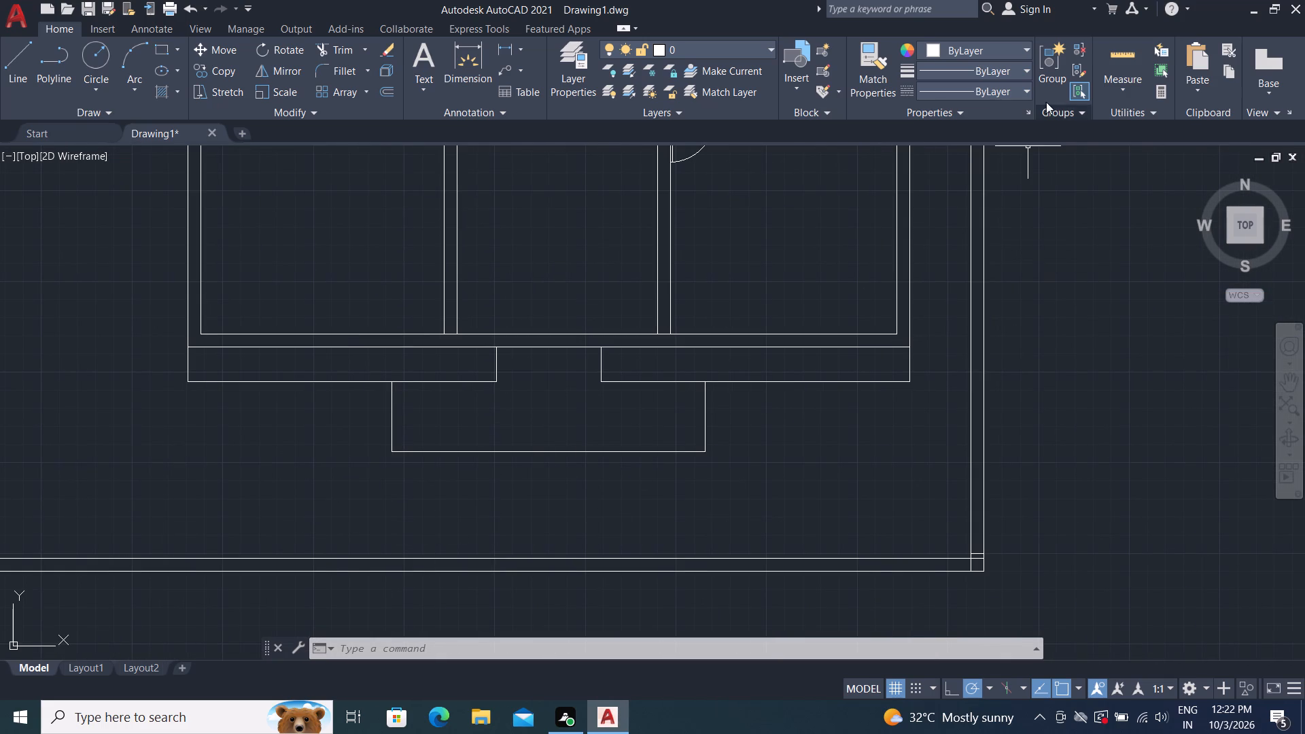
click(1113, 53)
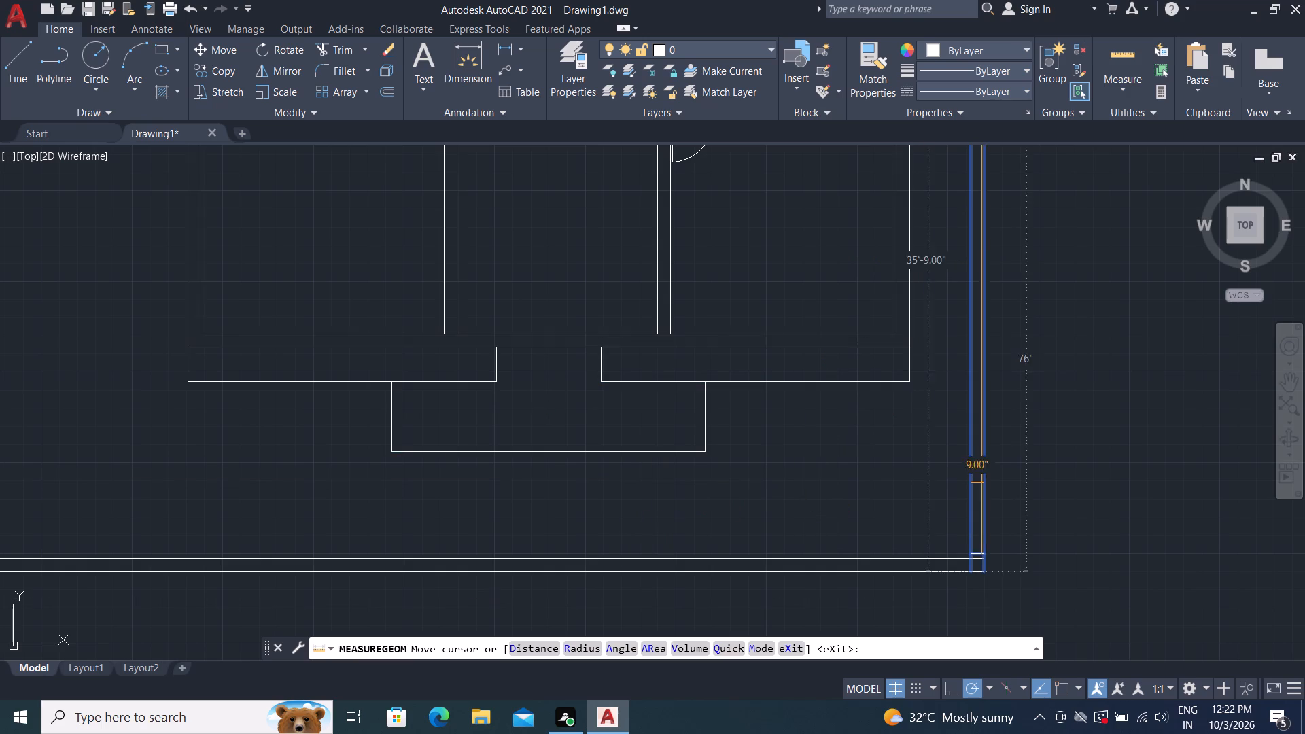
key(Escape)
Trim away the short stray horizontal line between the side boundary wall's lines at the plot's front right corner.
key(t)
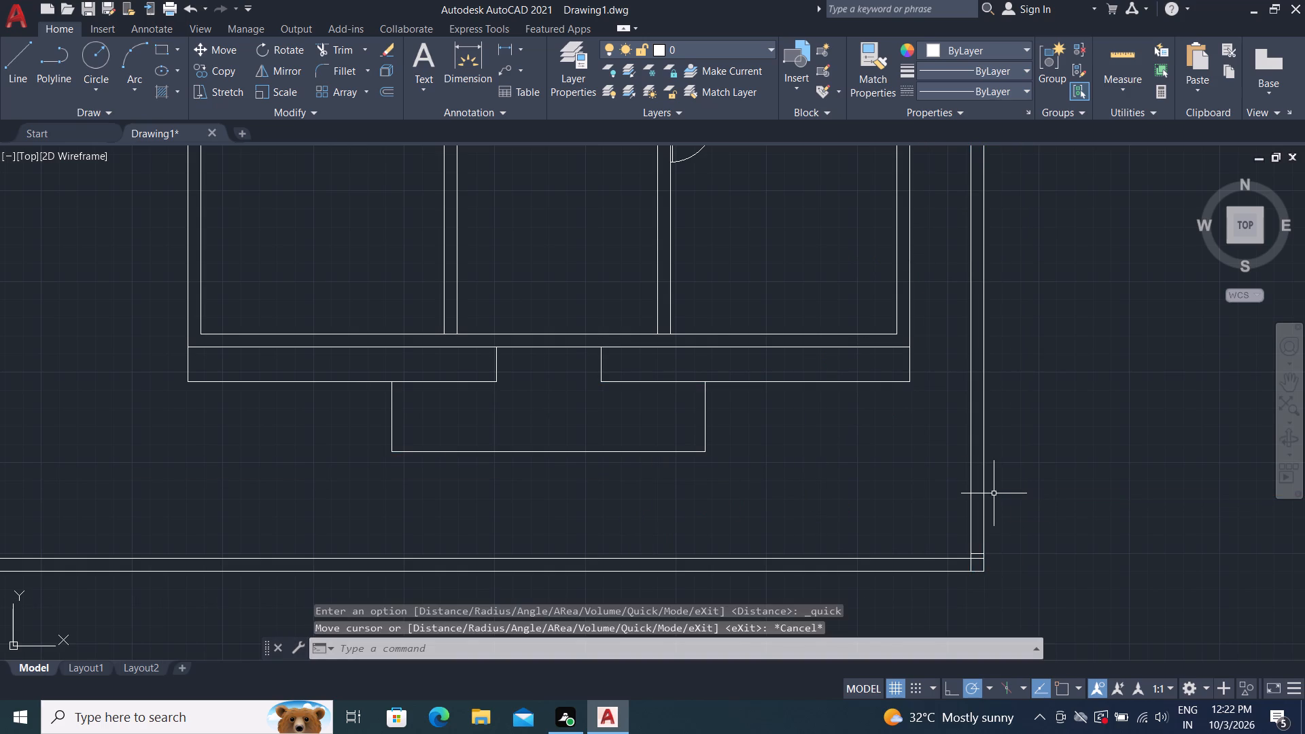
text(R)
key(space)
scroll(986, 564, up, 3)
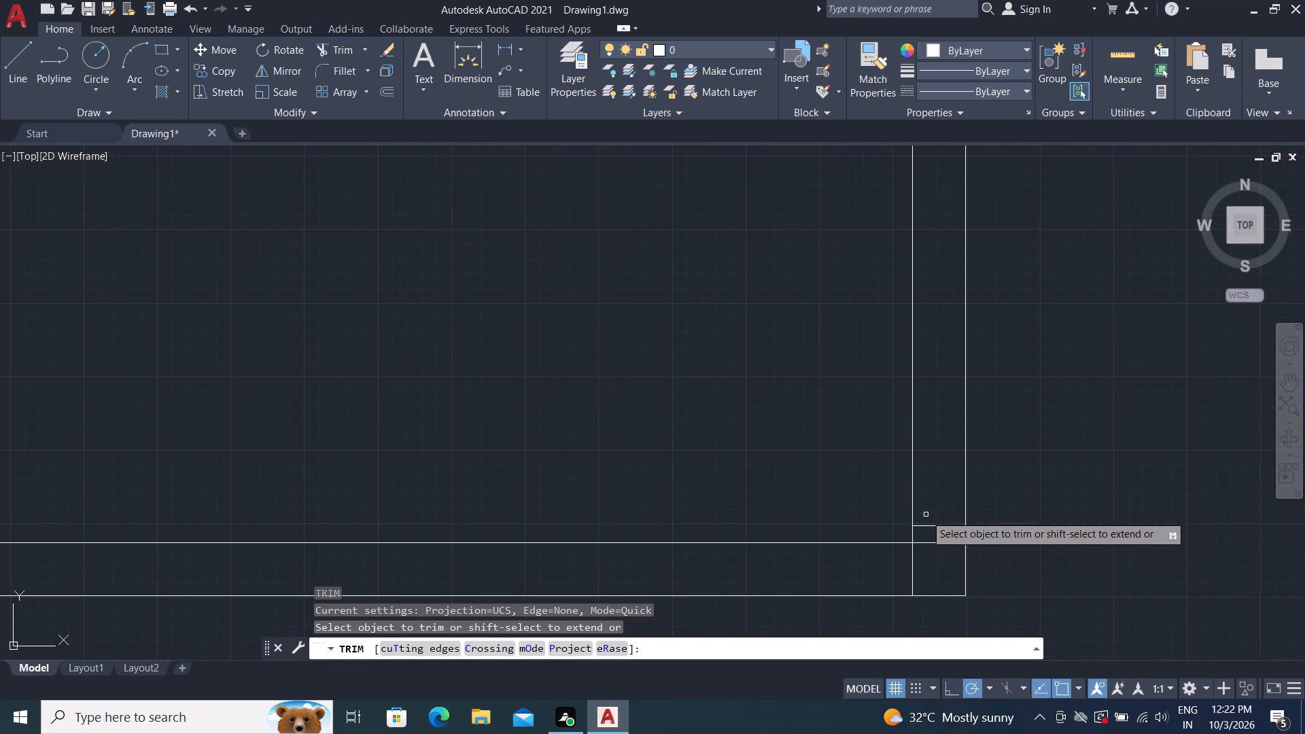
click(942, 525)
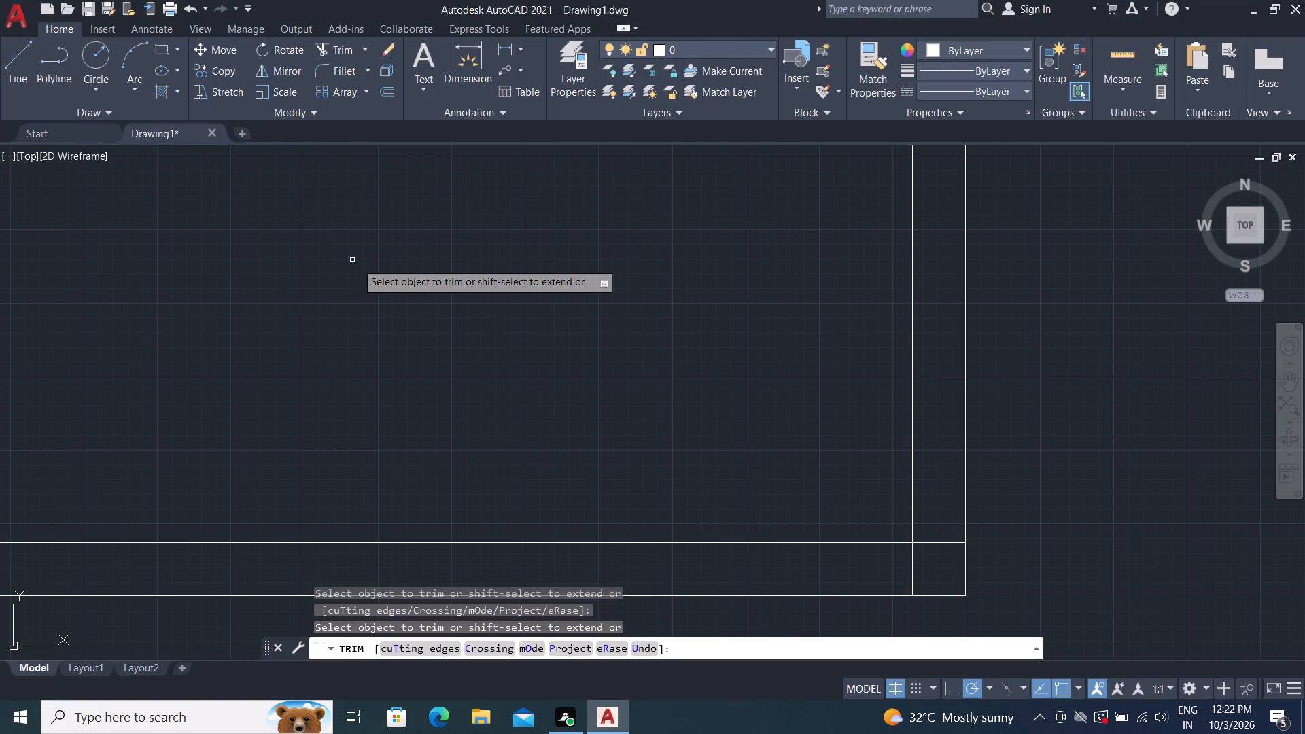
Trim the overlapping wall lines where the front right room's rear wall meets the building's right outer wall.
middle_drag(358, 263, 481, 481)
scroll(476, 461, down, 3)
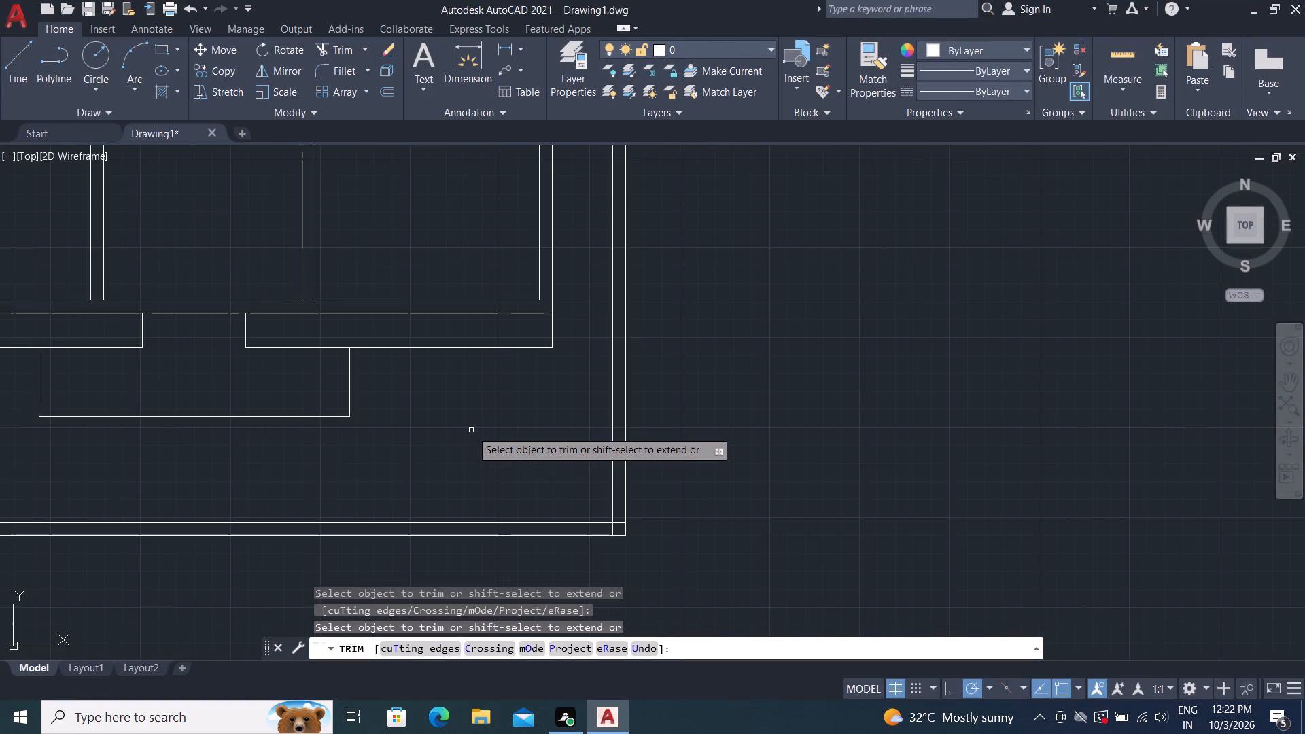
middle_drag(471, 430, 520, 455)
scroll(555, 506, down, 1)
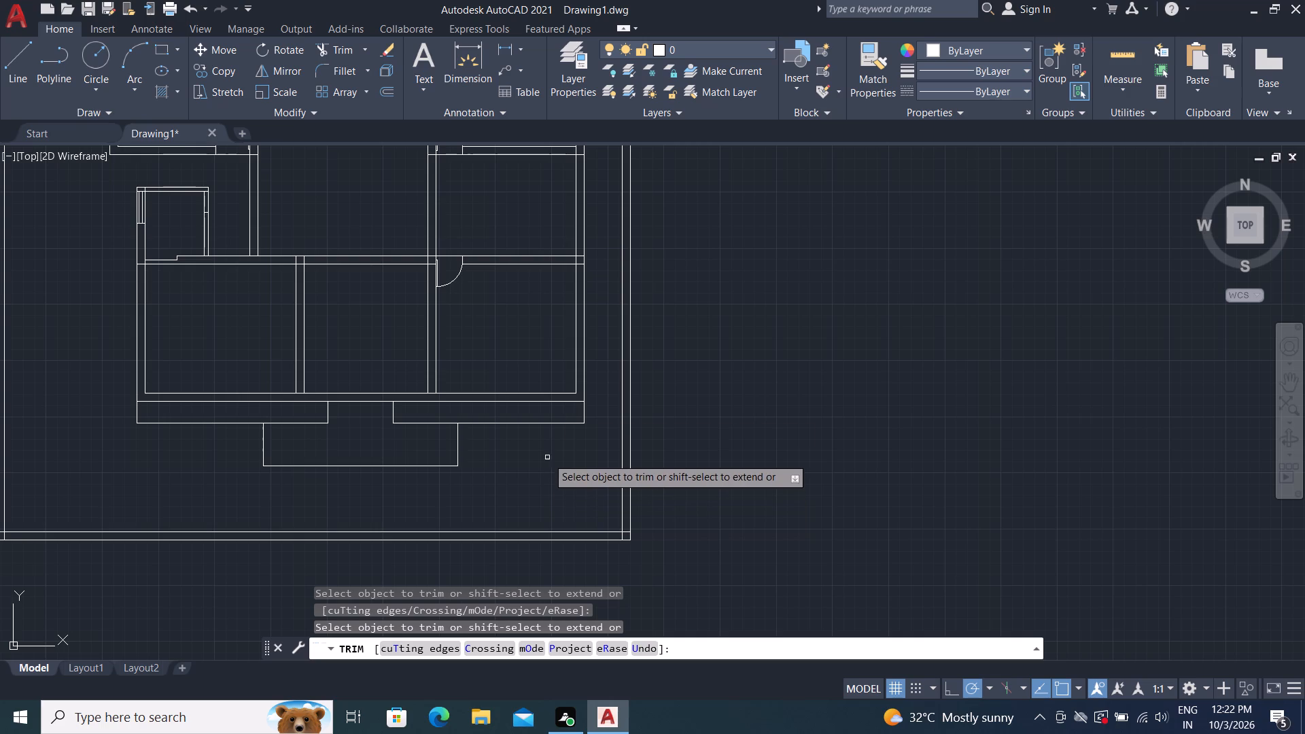
middle_click(599, 229)
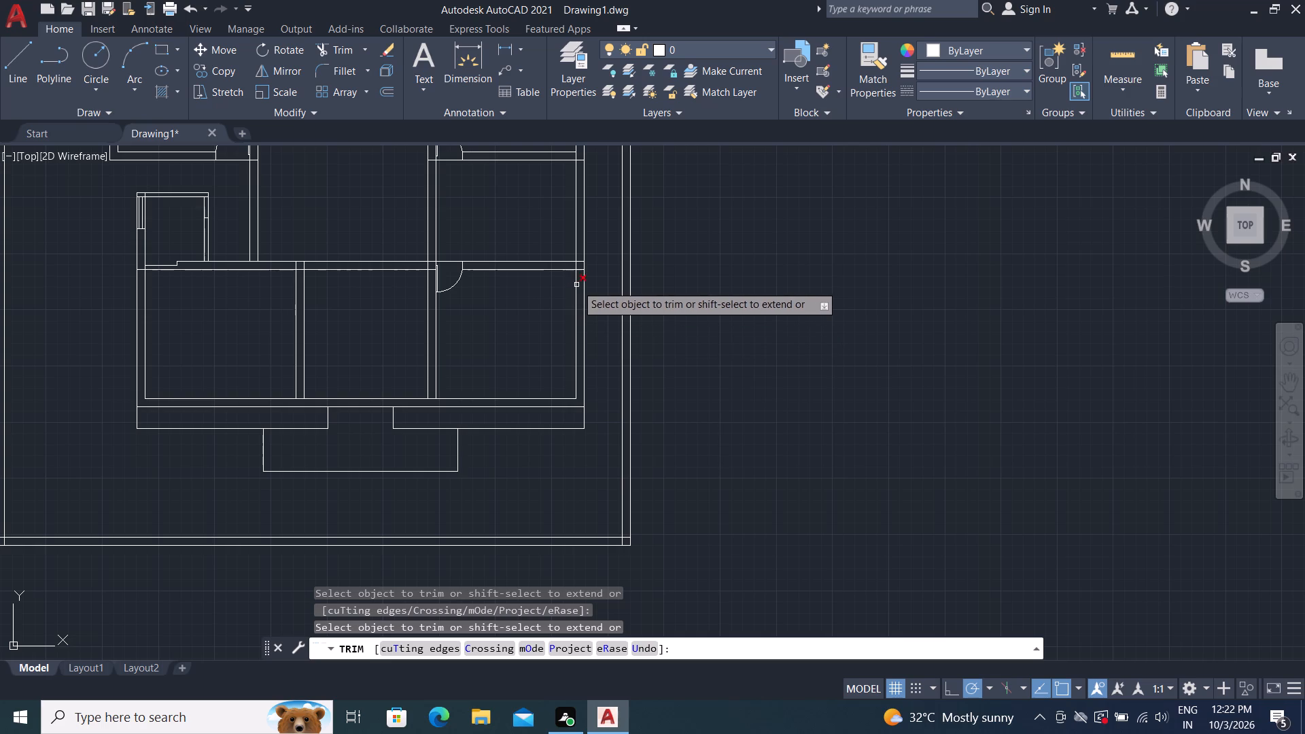
scroll(579, 282, up, 2)
click(580, 250)
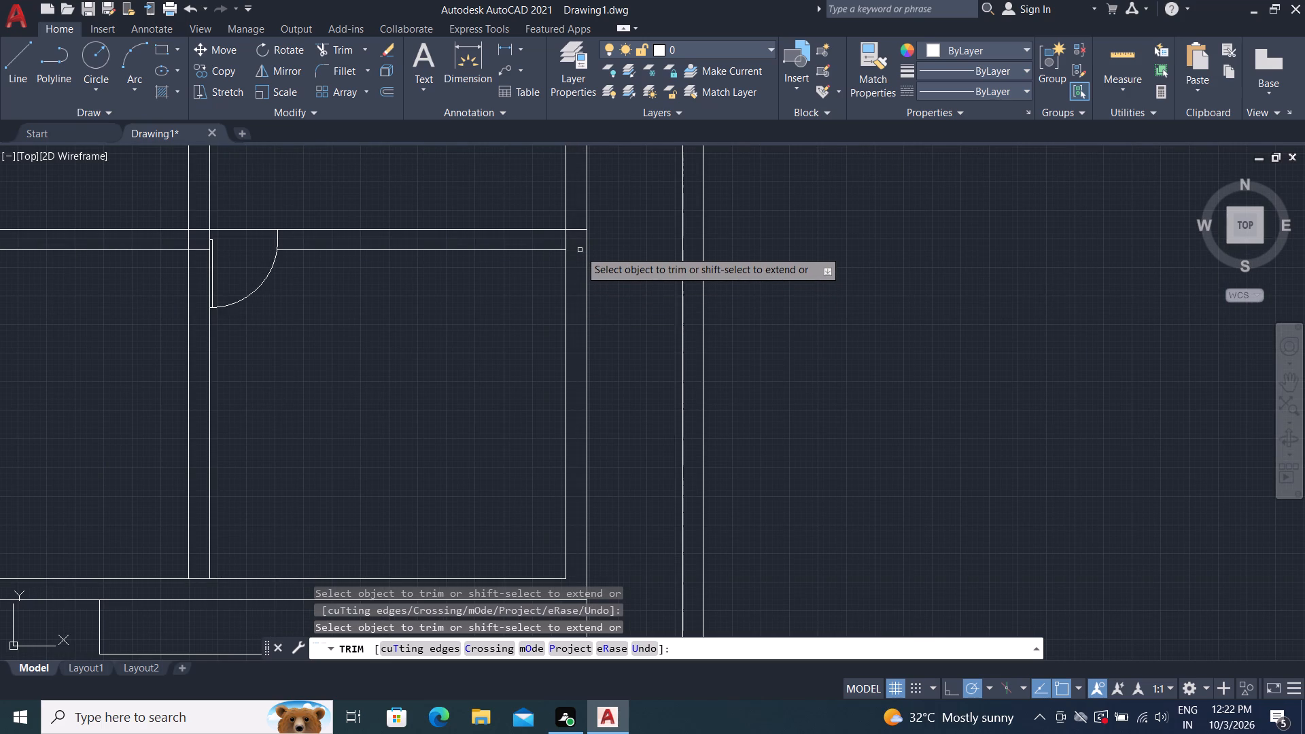
click(568, 241)
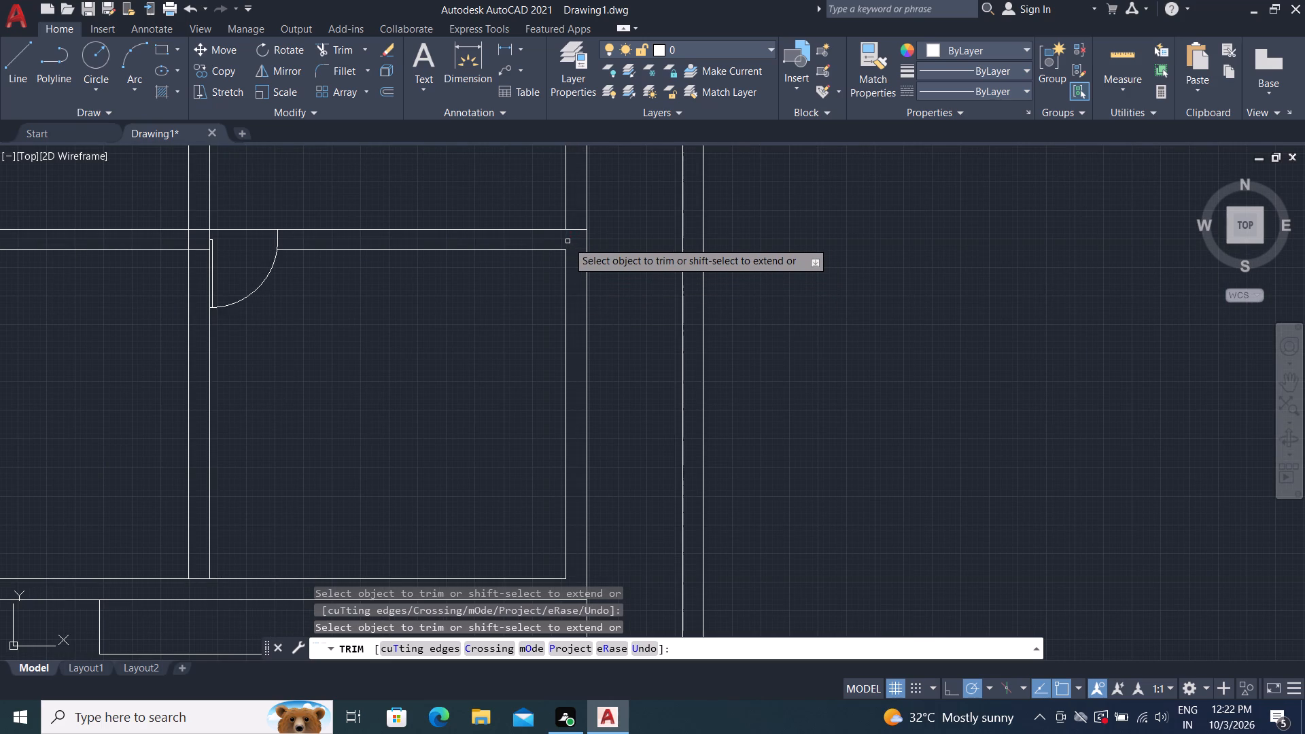
Trim the overlapping wall lines where the front left room's rear wall meets the building's left outer wall.
scroll(478, 374, down, 1)
scroll(317, 425, down, 1)
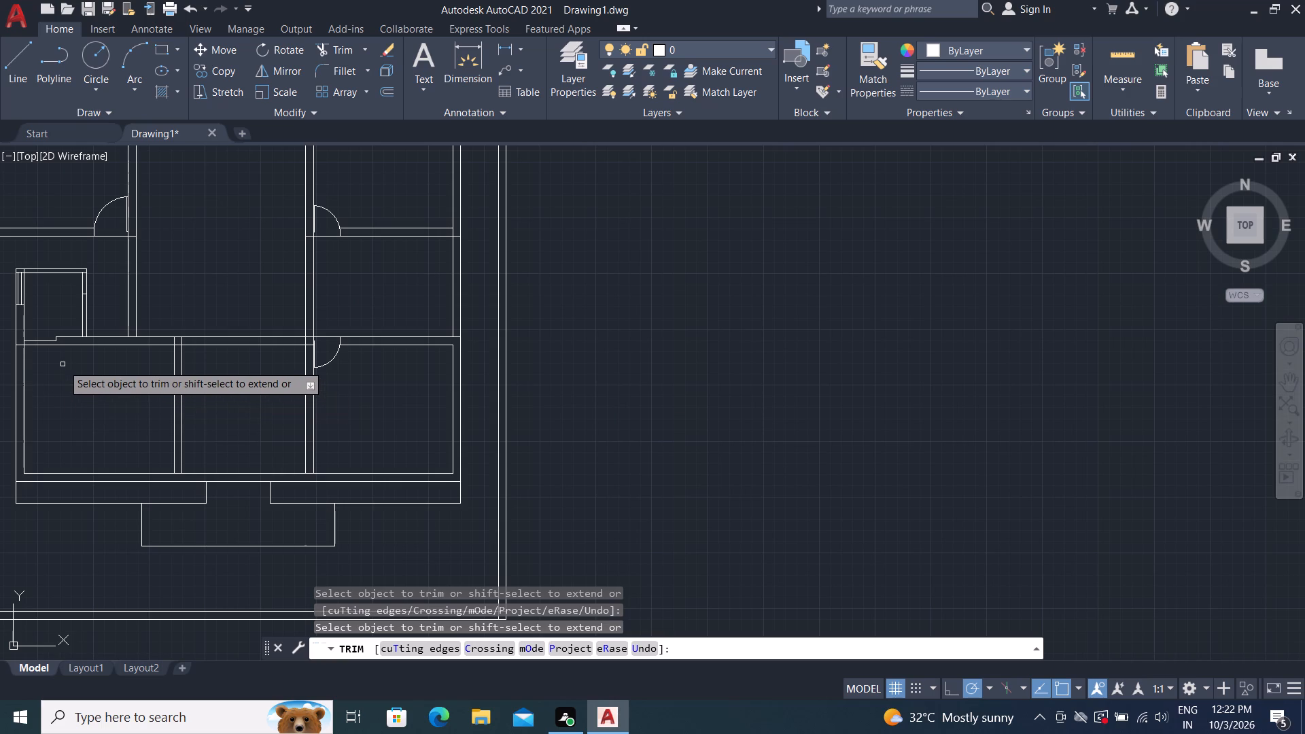
middle_drag(63, 364, 120, 359)
scroll(97, 349, up, 4)
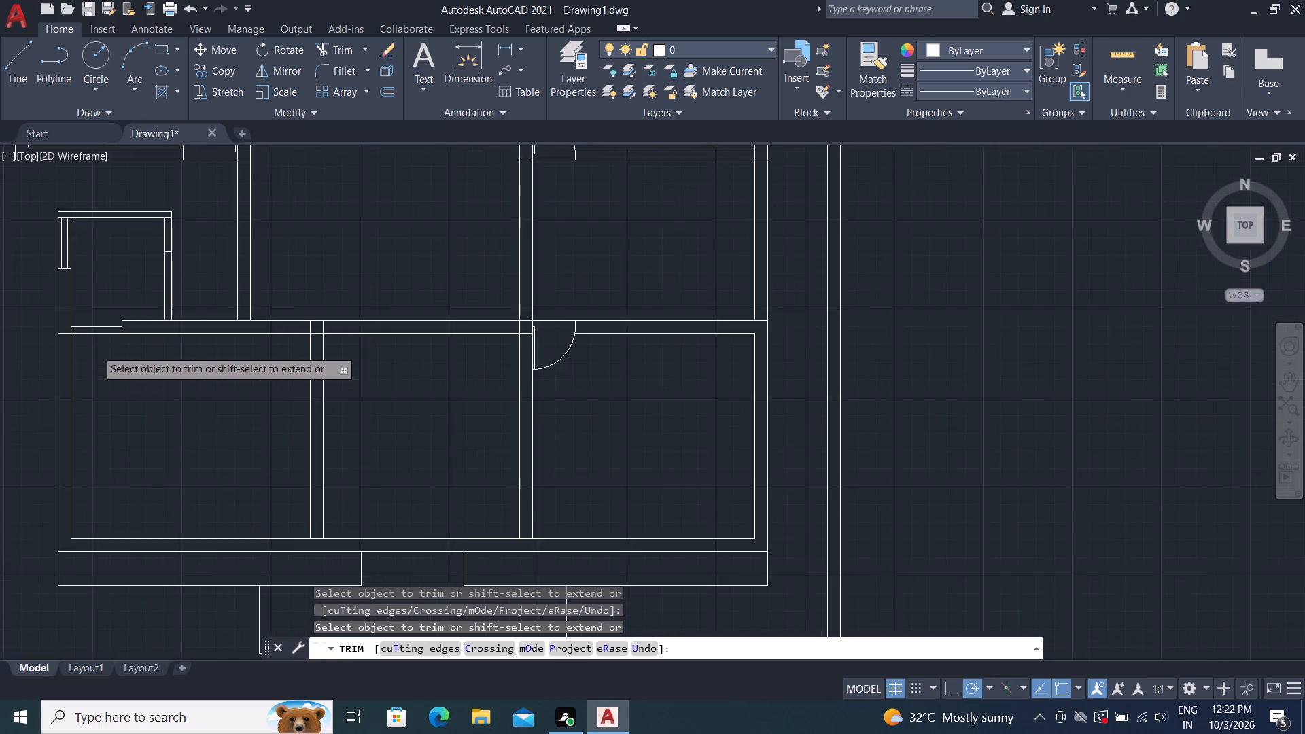
middle_drag(105, 349, 497, 366)
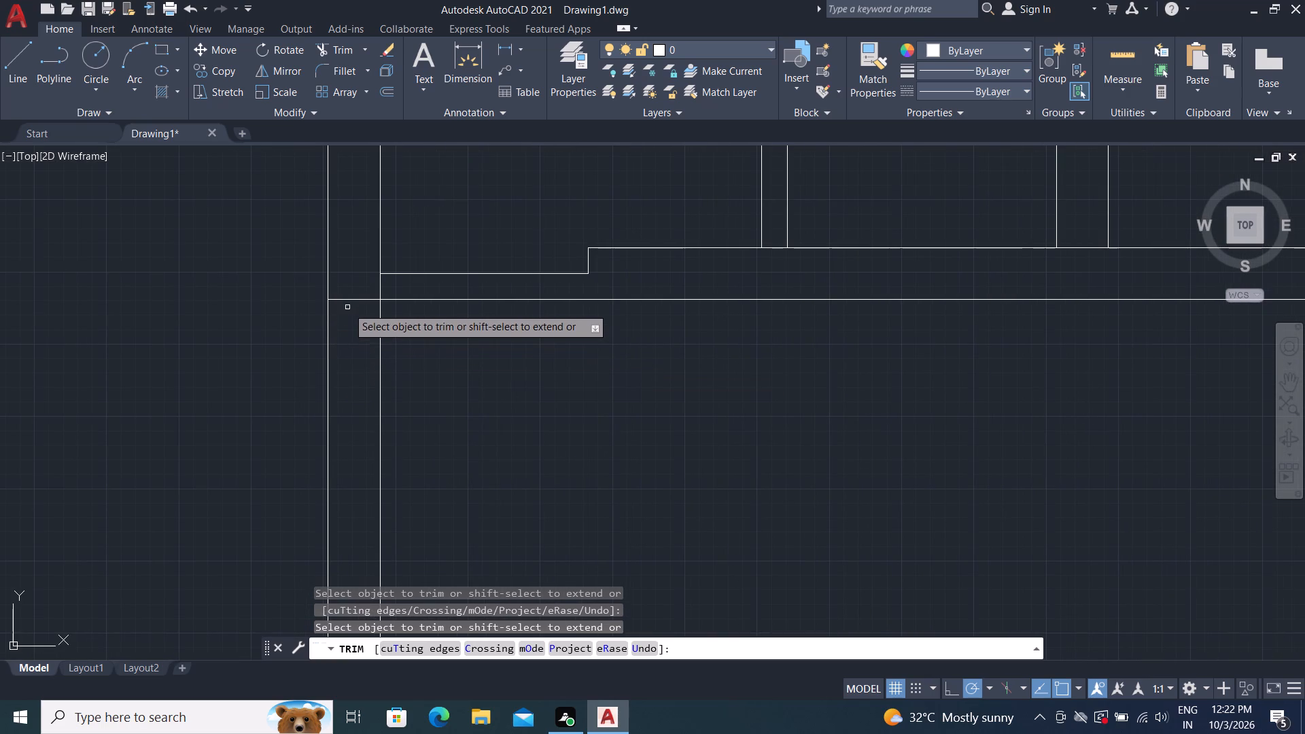
click(349, 300)
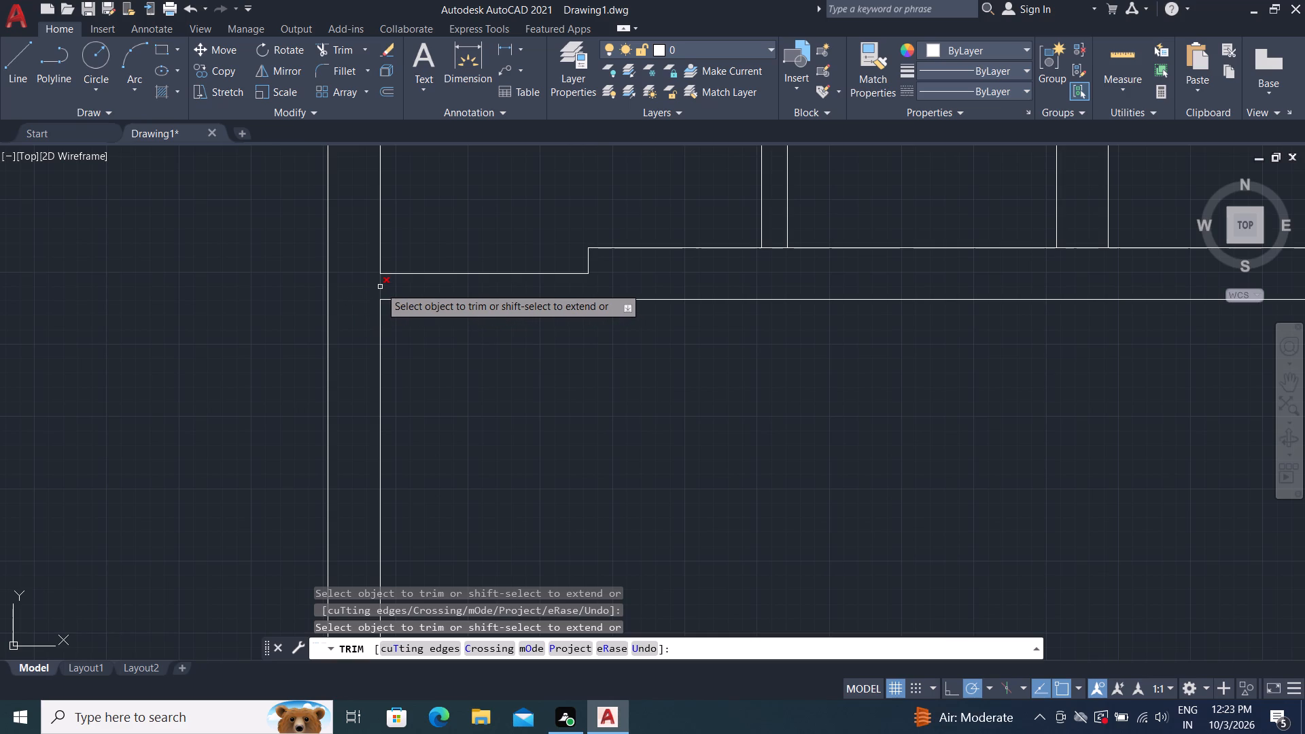
click(380, 287)
Trim the rear wall's inner line across the left front partition, and the partition's right line inside the rear wall.
scroll(348, 298, down, 1)
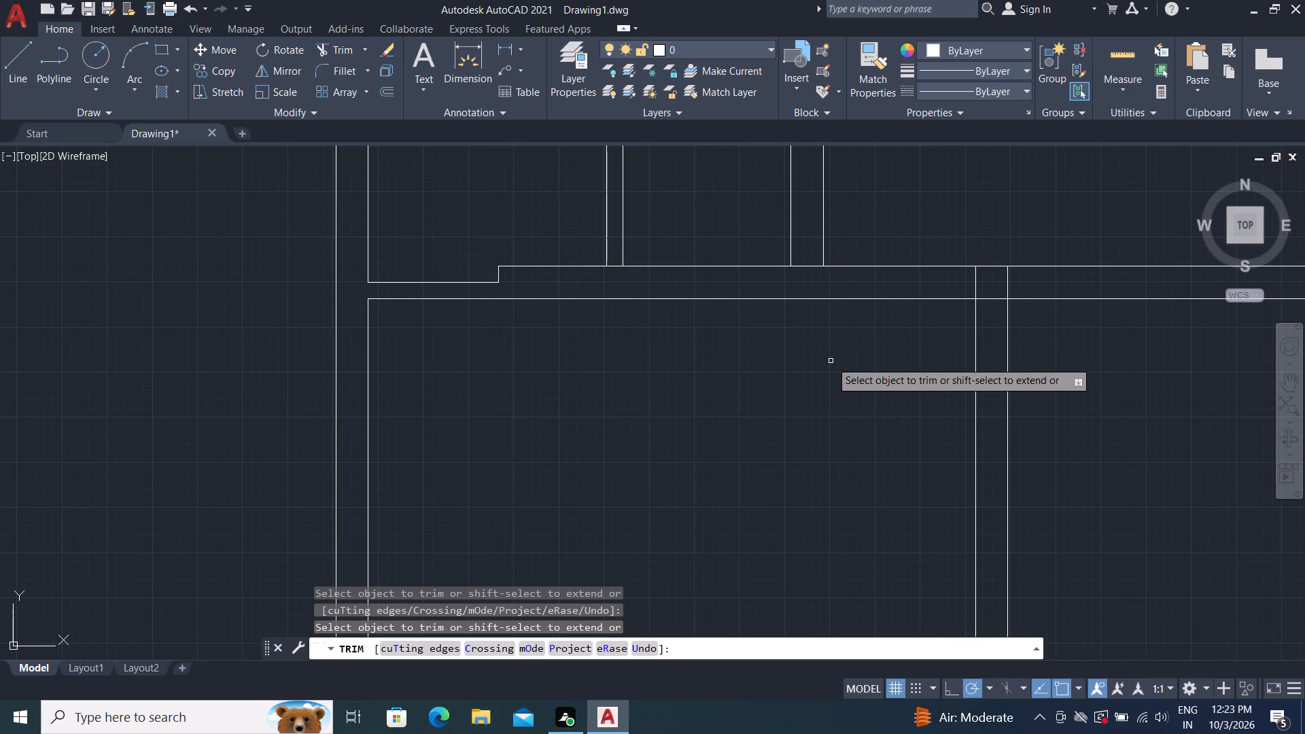
middle_drag(830, 361, 793, 362)
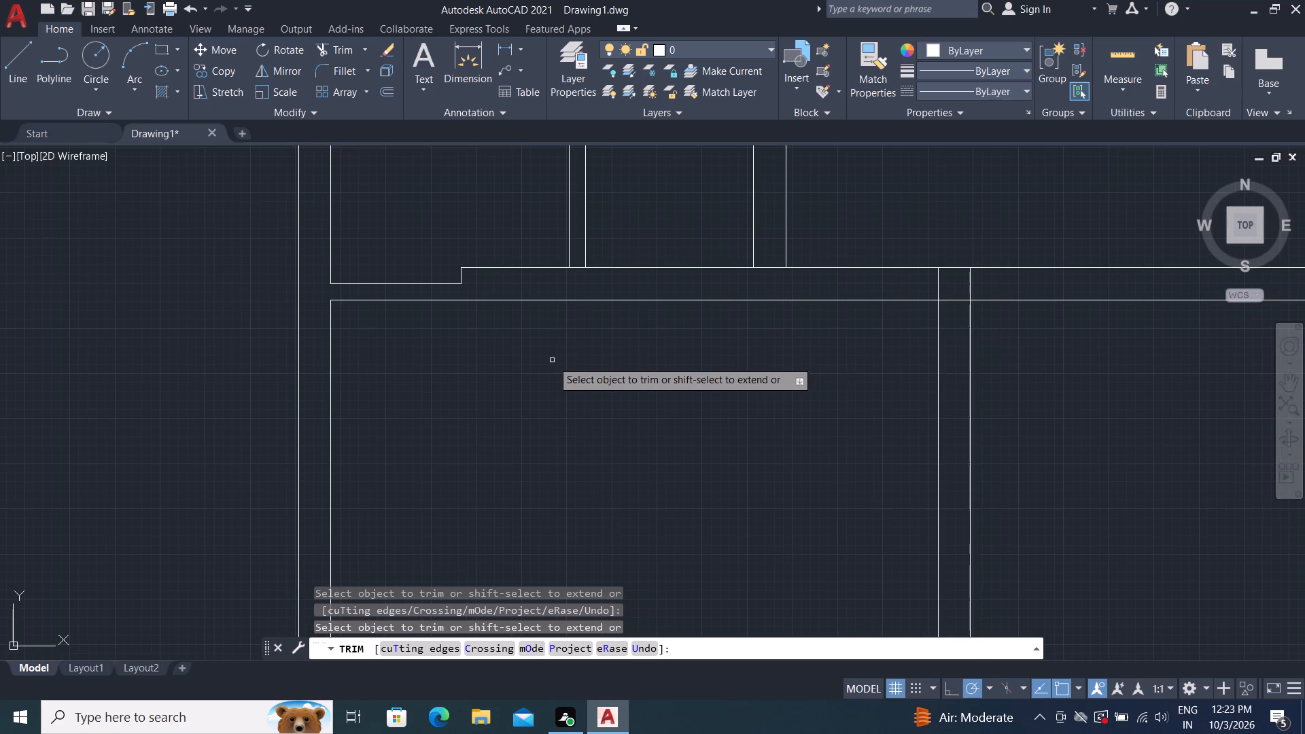
click(949, 300)
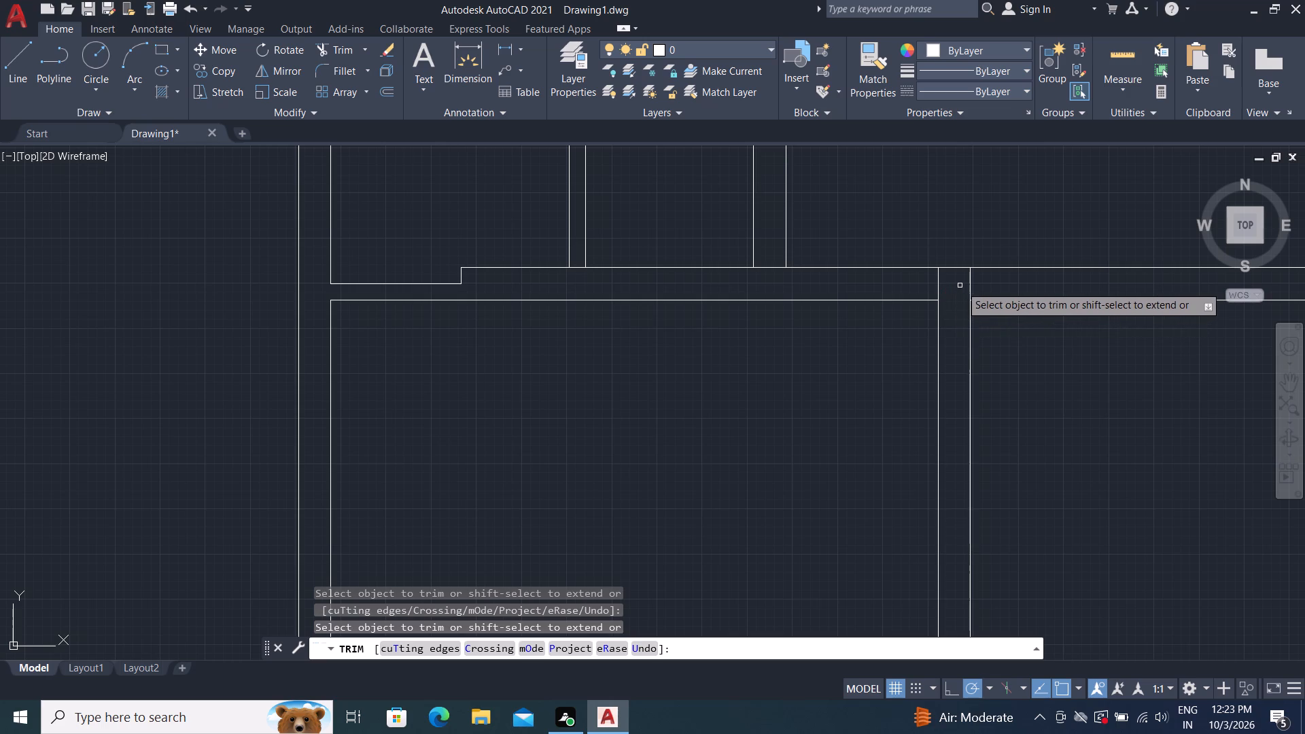
click(970, 287)
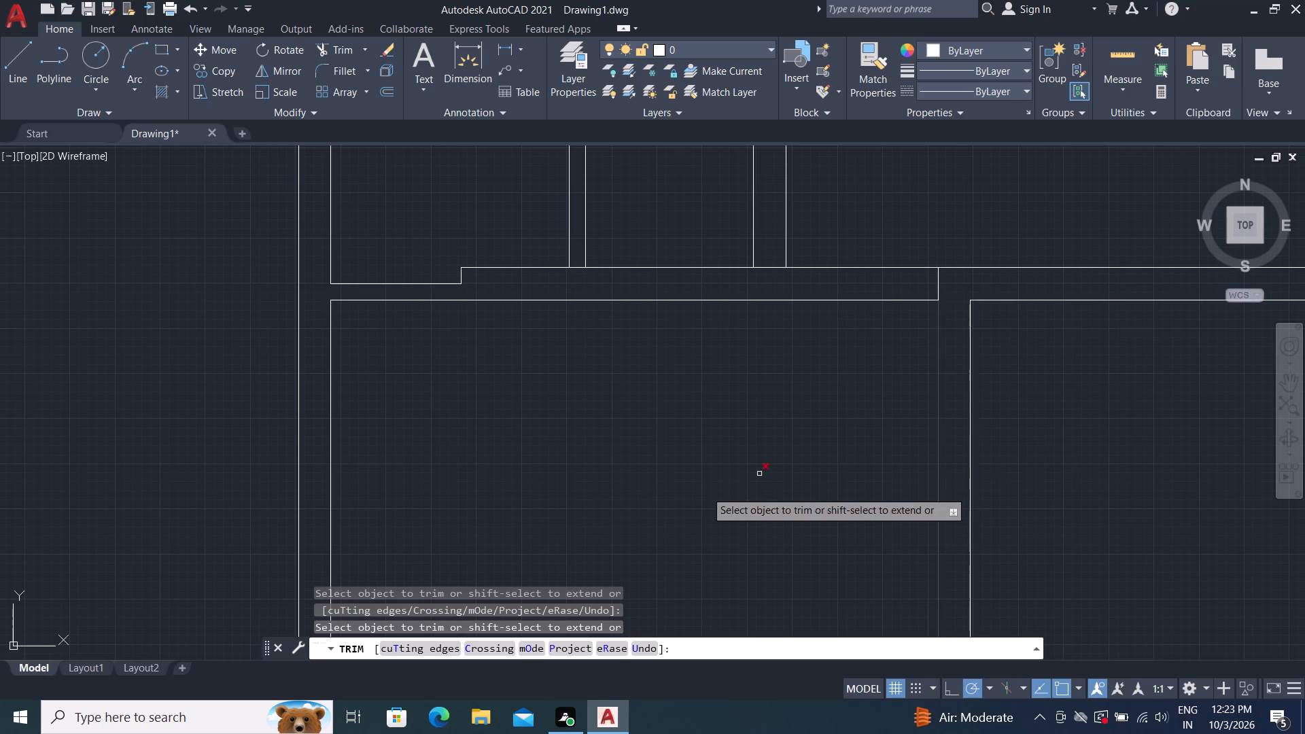
key(Escape)
Extend the central hall's left wall line through the front left room's rear wall to its inner face.
text(EX)
key(space)
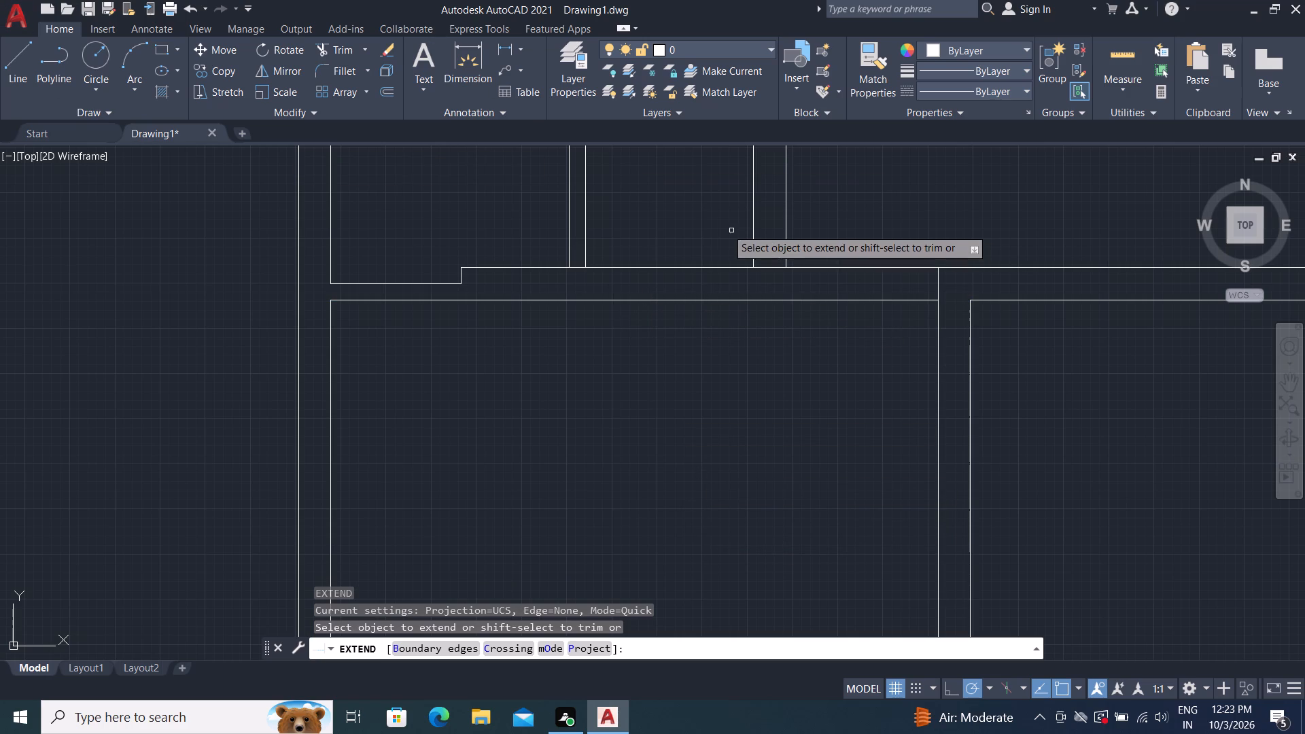
click(784, 264)
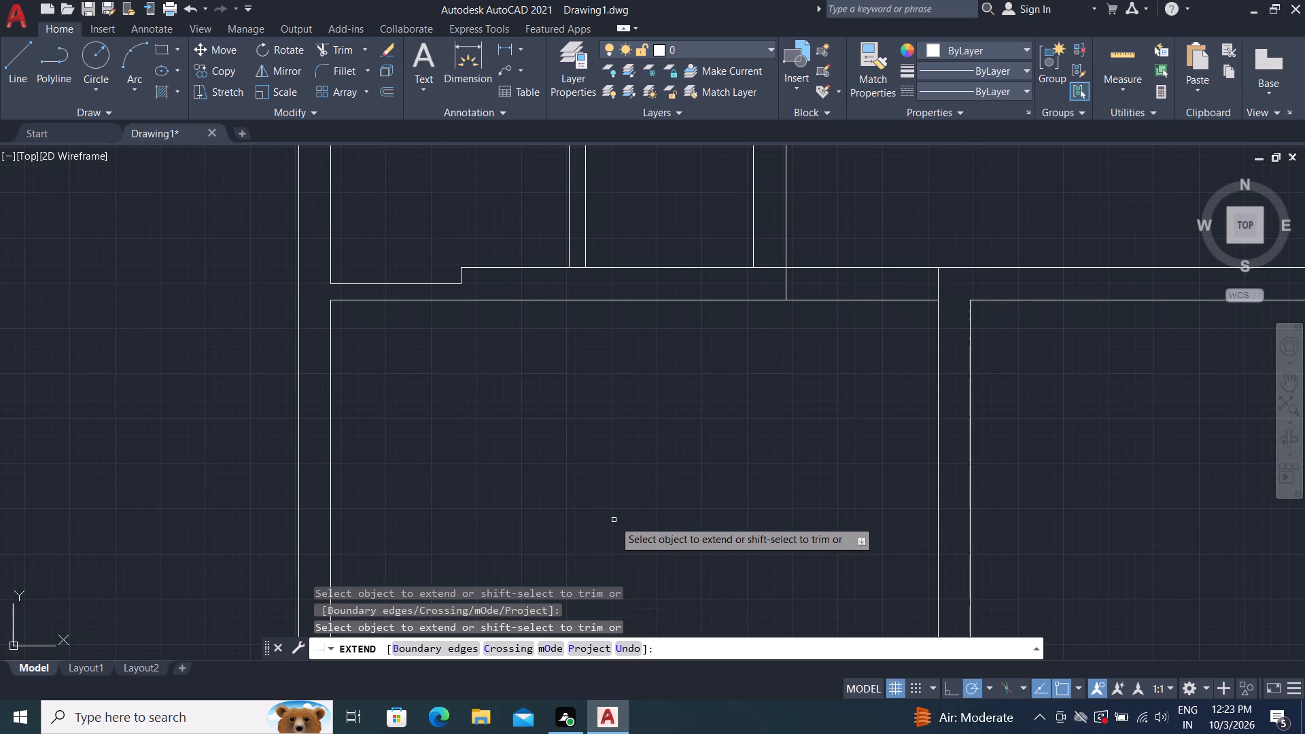
key(Escape)
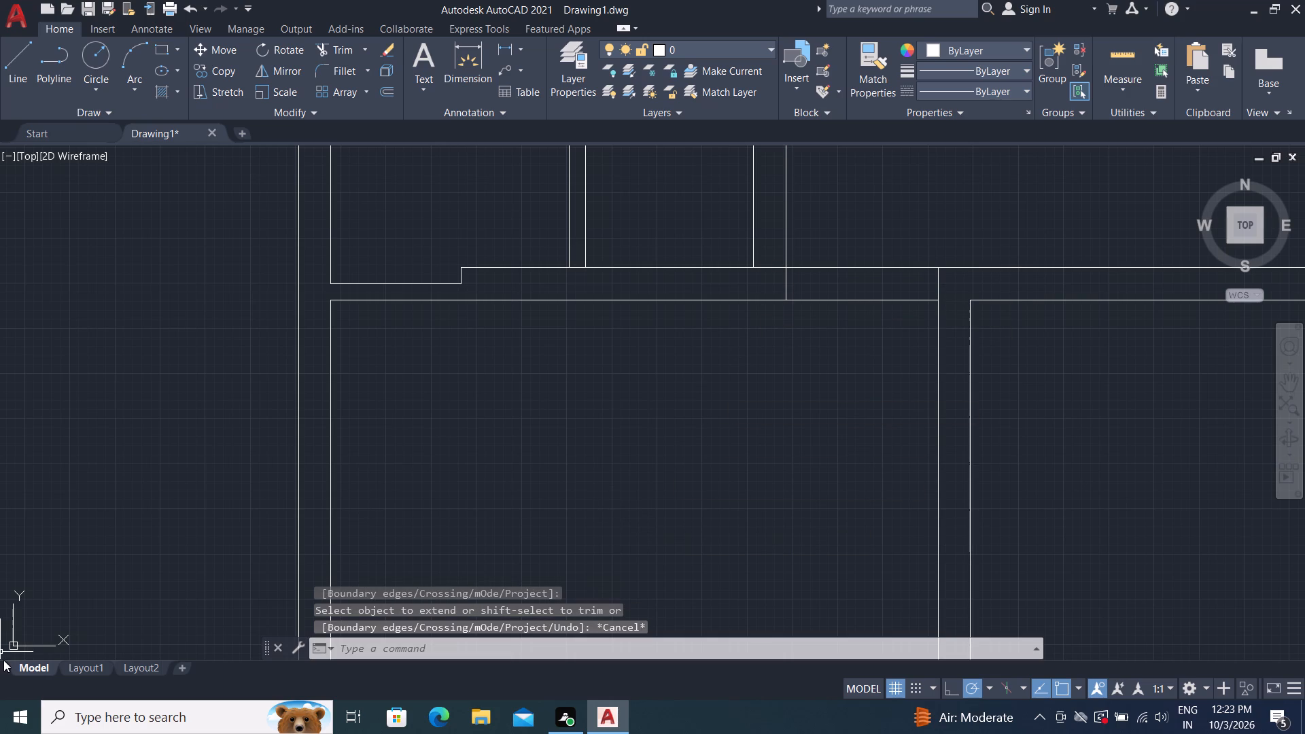
Draw two crossing diagonals corner to corner in the rear wall segment between the extended hall wall line and the partition line.
click(13, 56)
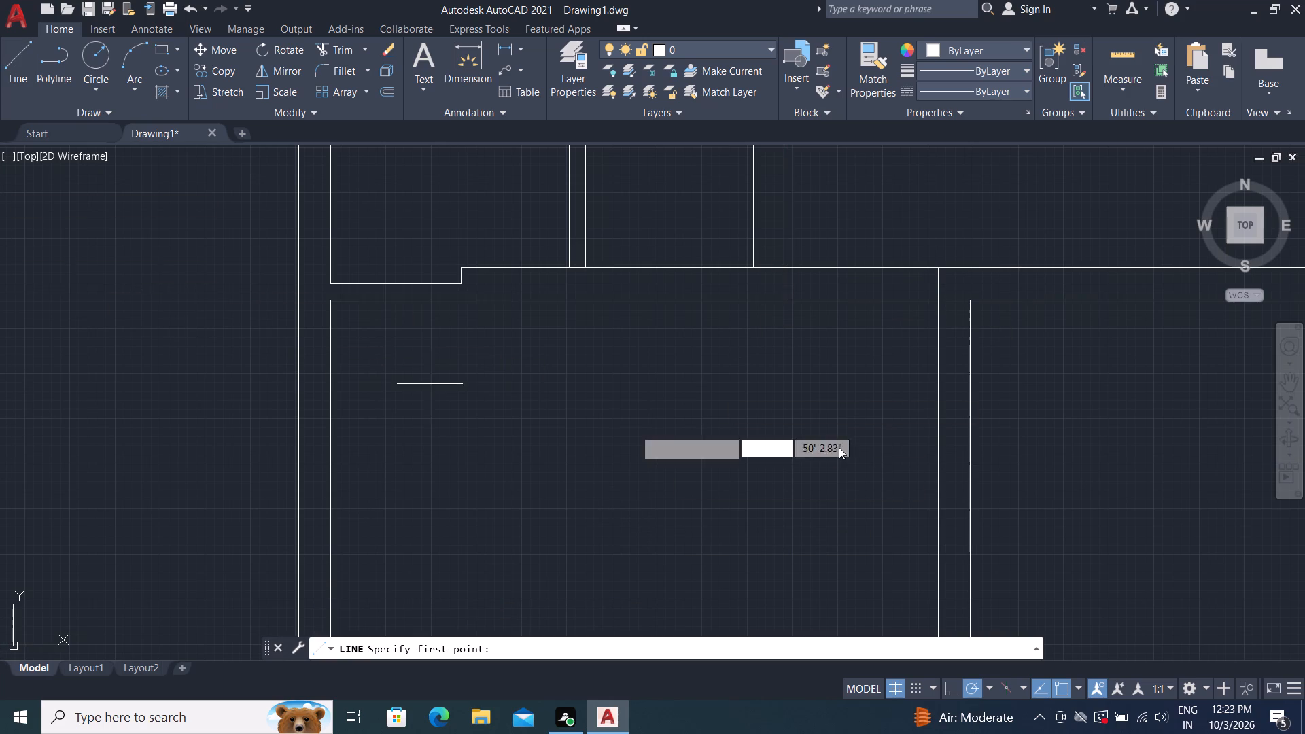
click(787, 300)
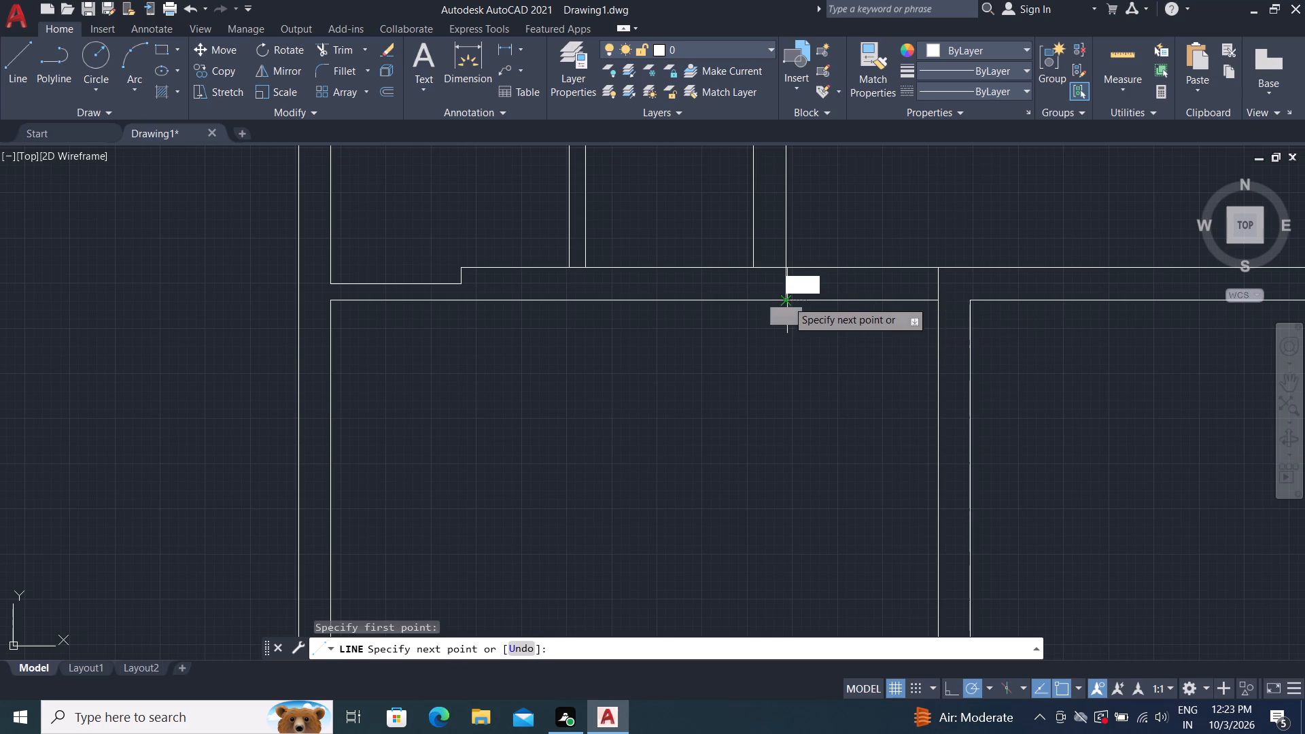
click(941, 271)
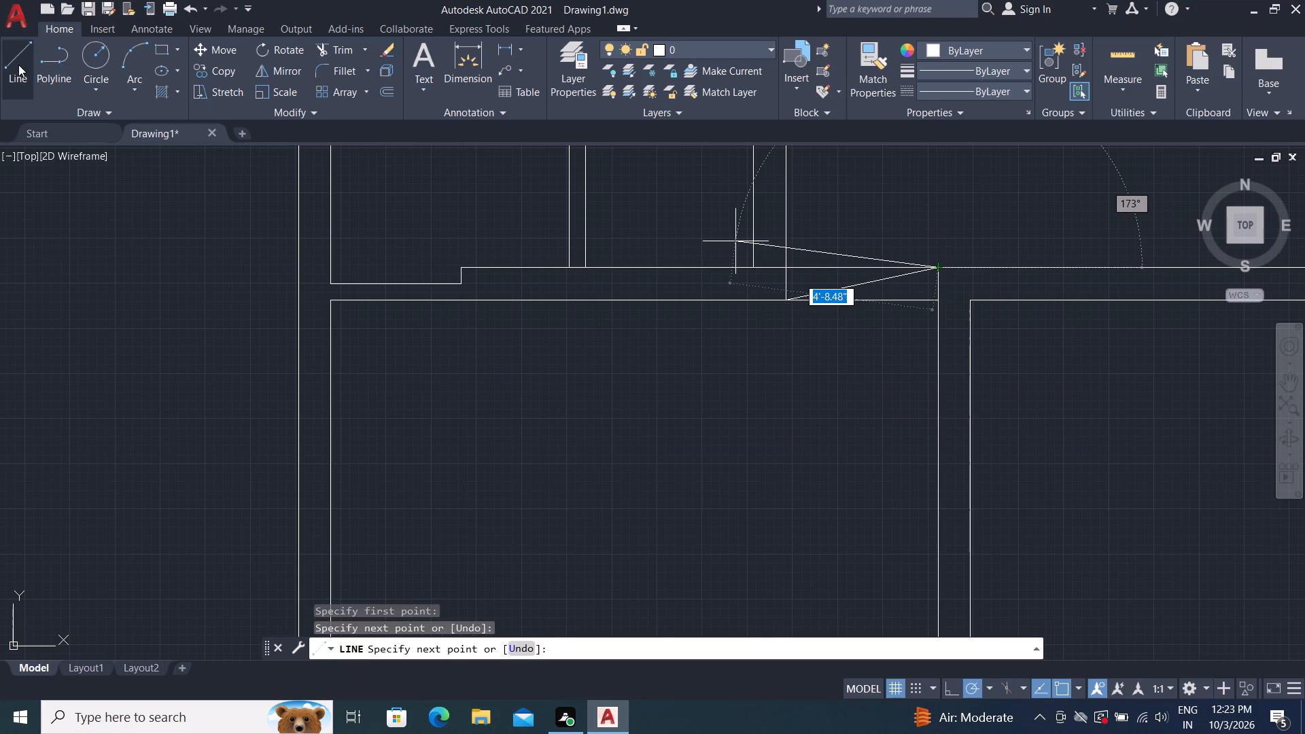
click(12, 56)
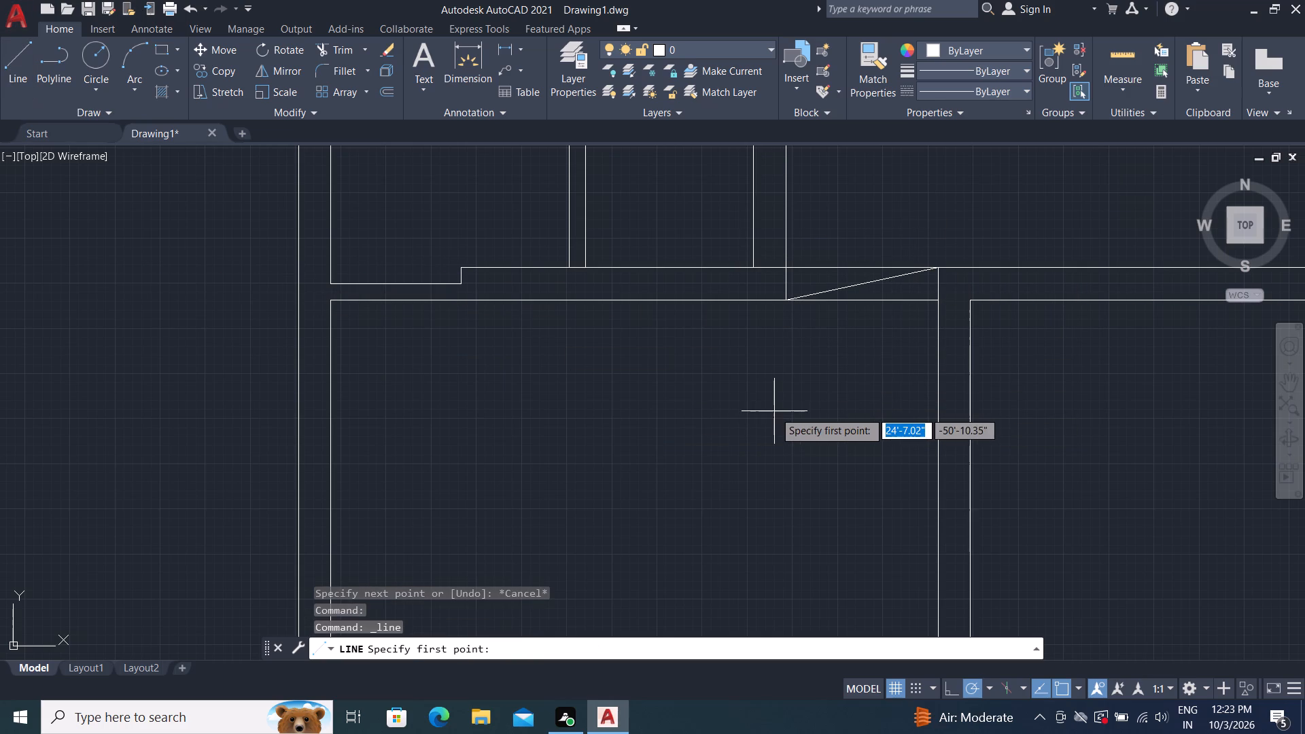
middle_drag(774, 410, 766, 410)
middle_drag(517, 352, 474, 349)
middle_drag(374, 329, 447, 345)
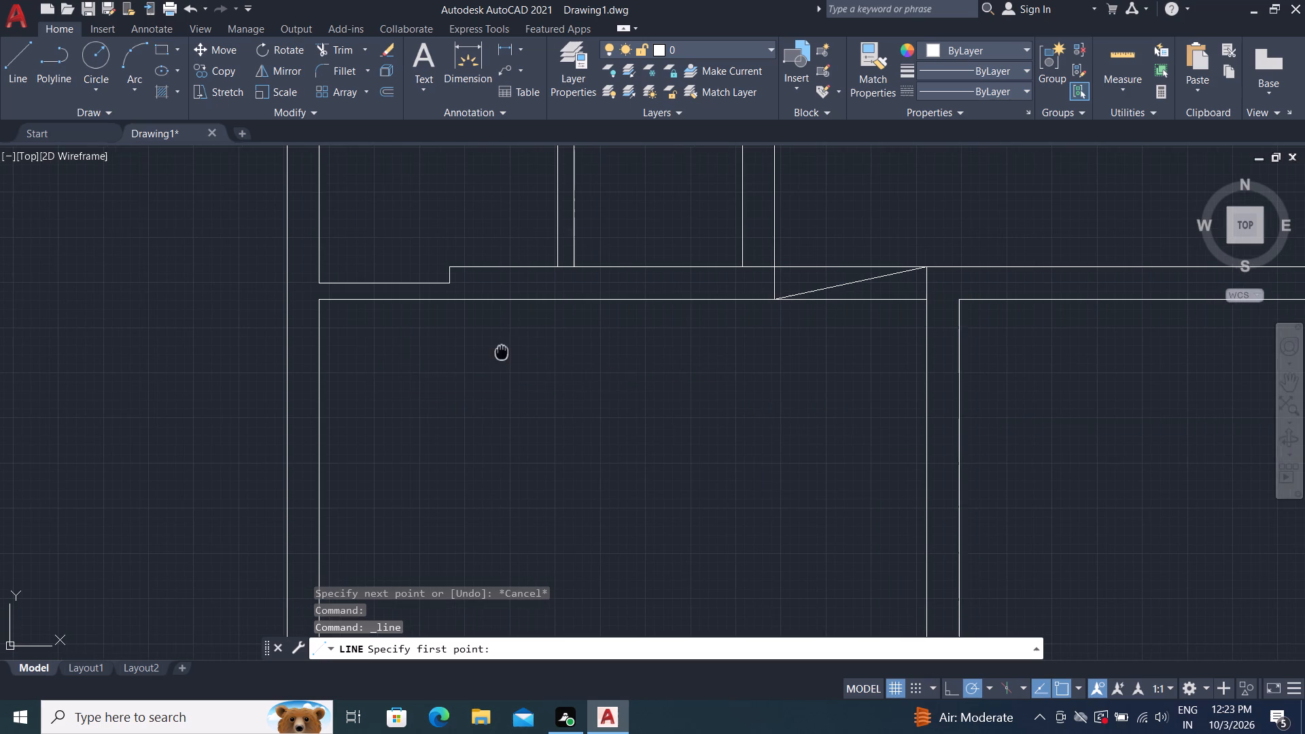
middle_drag(447, 345, 238, 309)
scroll(605, 254, up, 3)
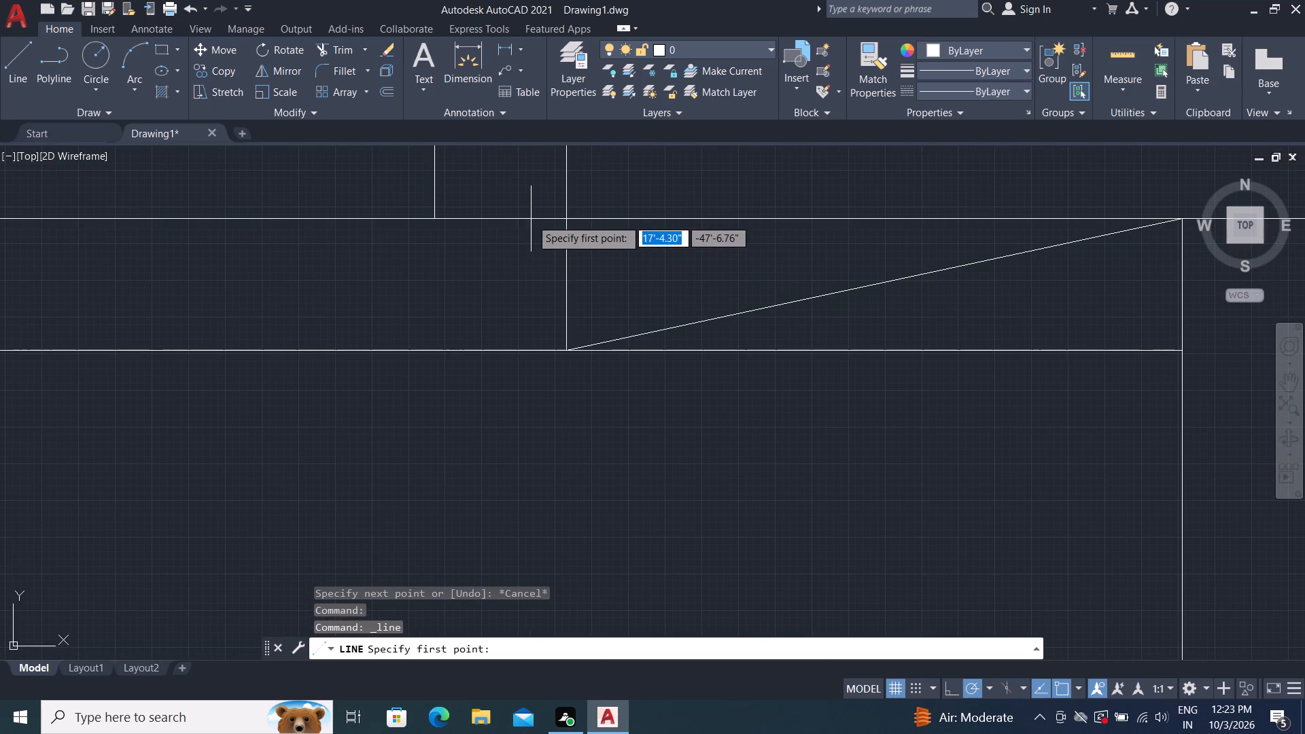
click(570, 220)
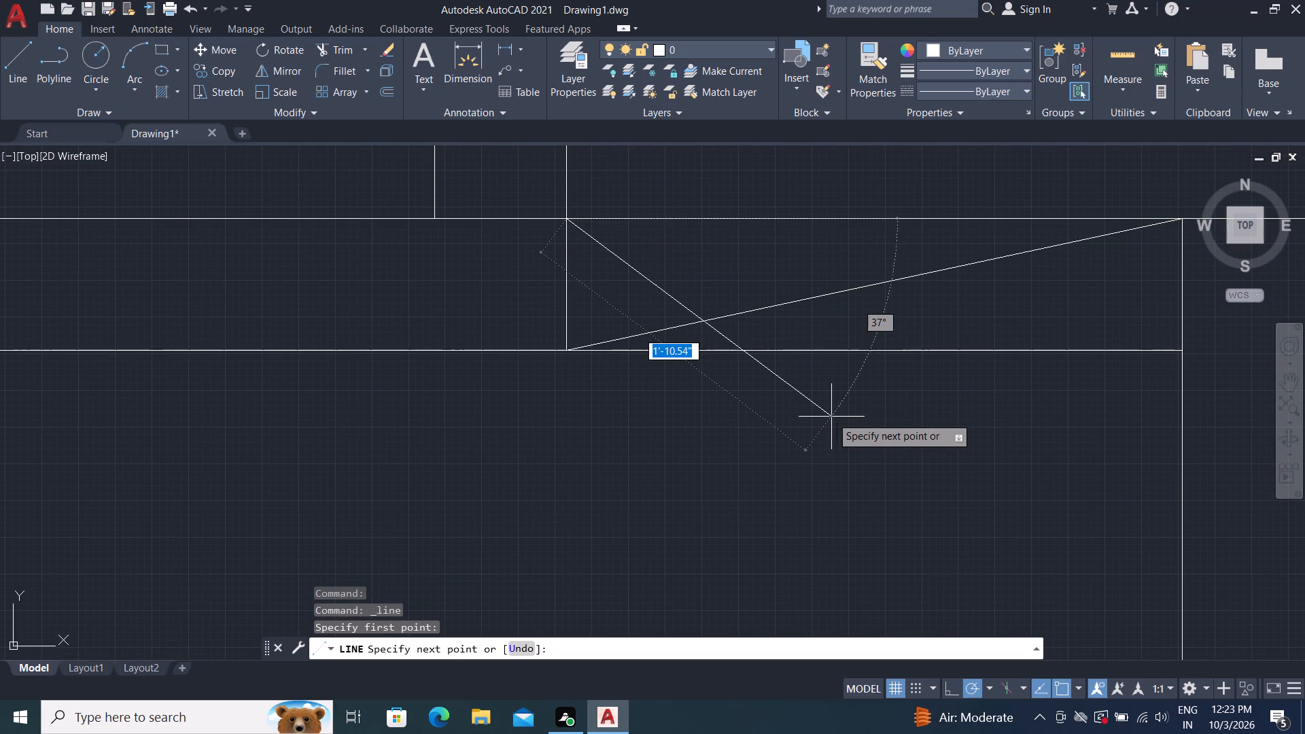
middle_drag(825, 413, 815, 413)
middle_drag(783, 414, 699, 415)
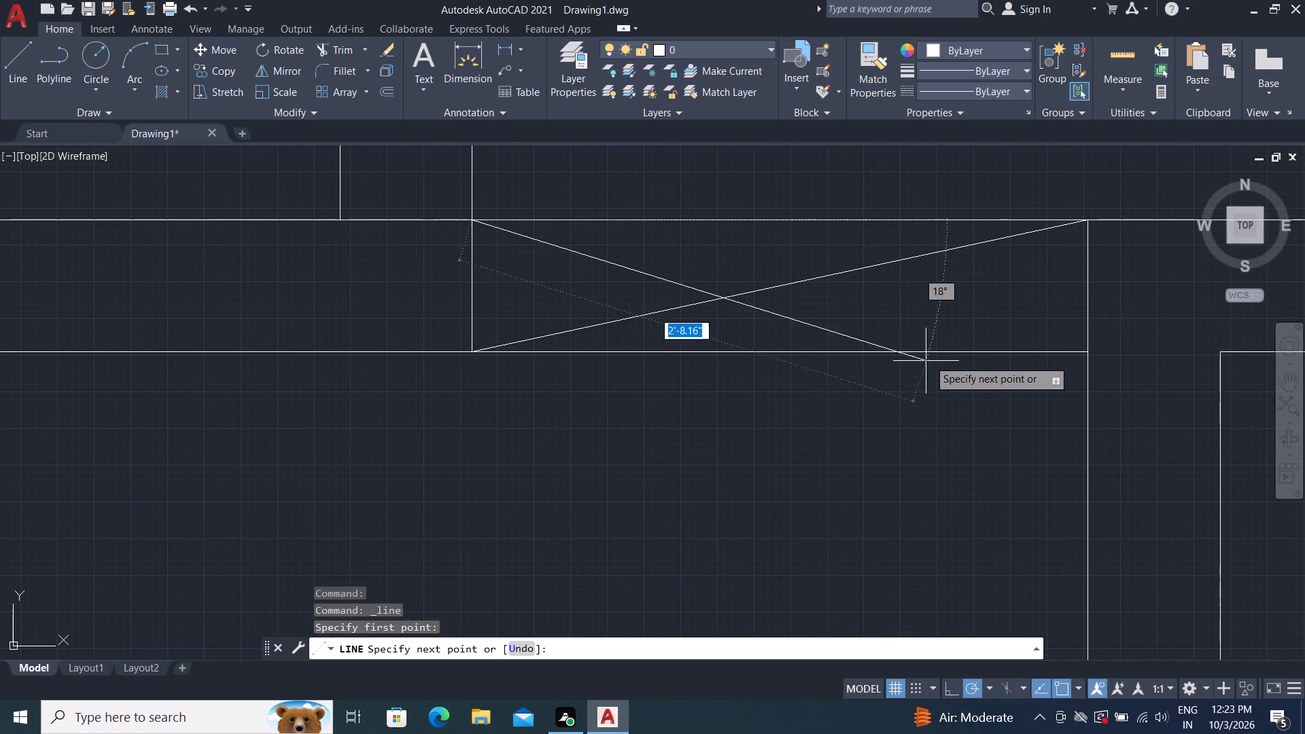
click(1087, 349)
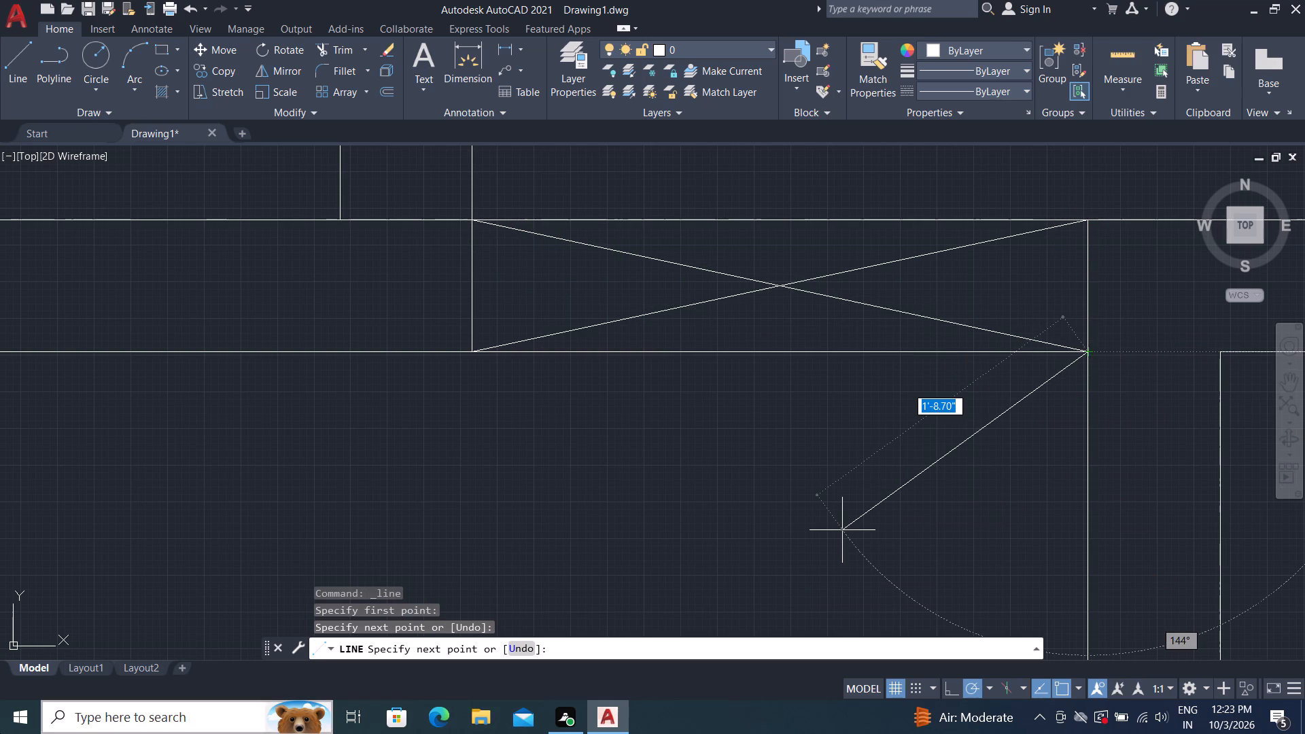
key(Escape)
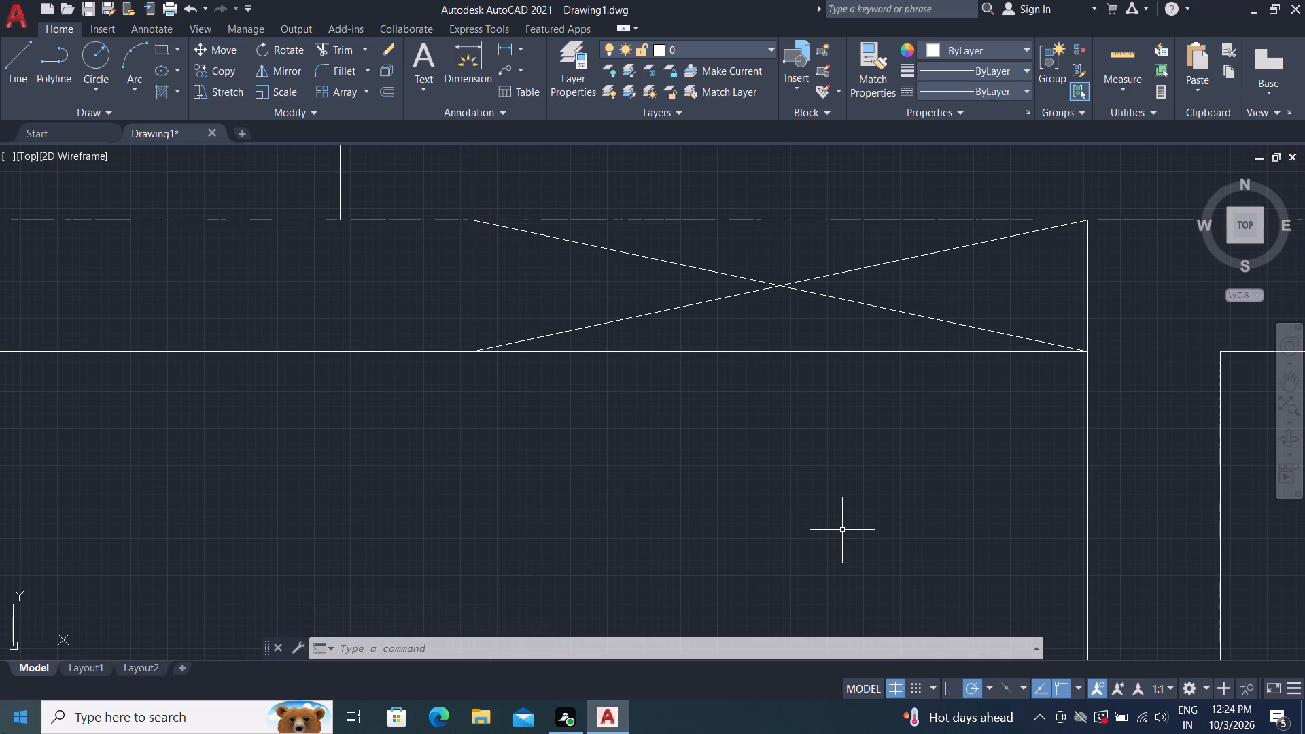
Draw two crossing diagonals corner to corner in the central hall's left wall segment between the upper left room and the front rooms' rear wall.
scroll(104, 588, down, 1)
scroll(522, 415, down, 3)
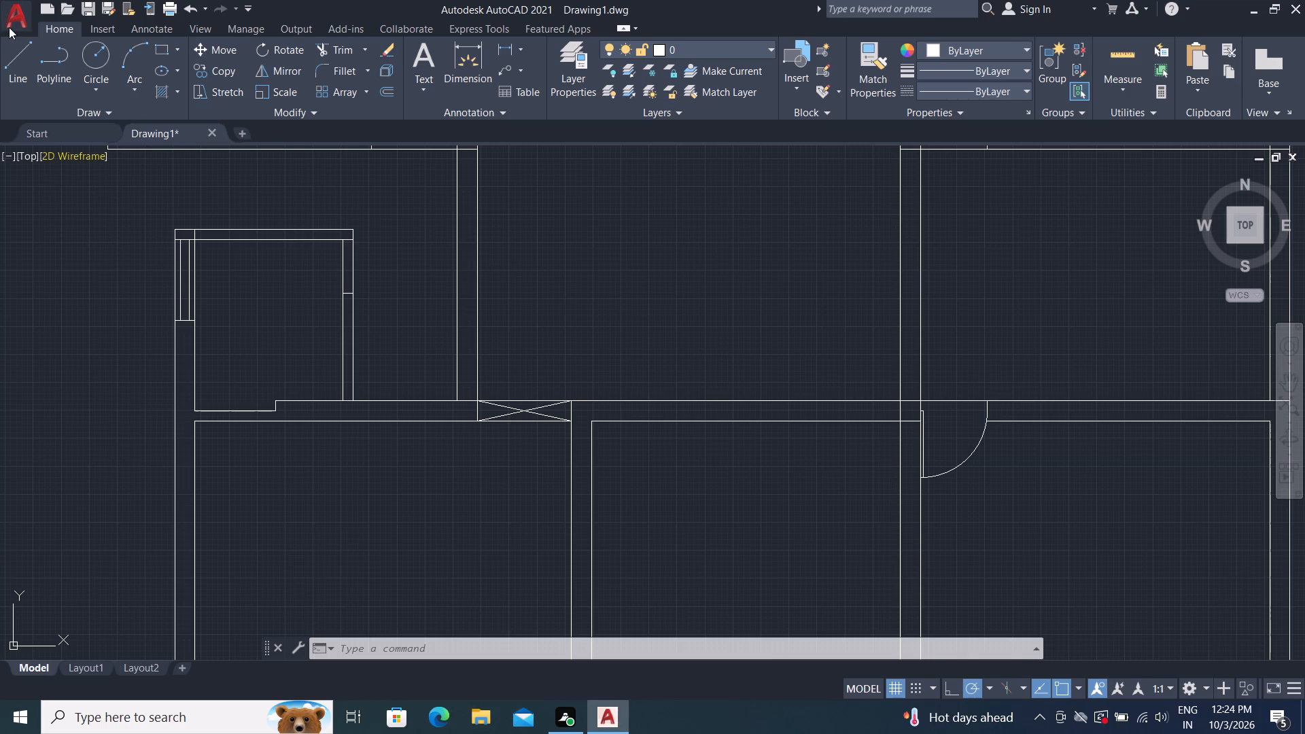
click(13, 49)
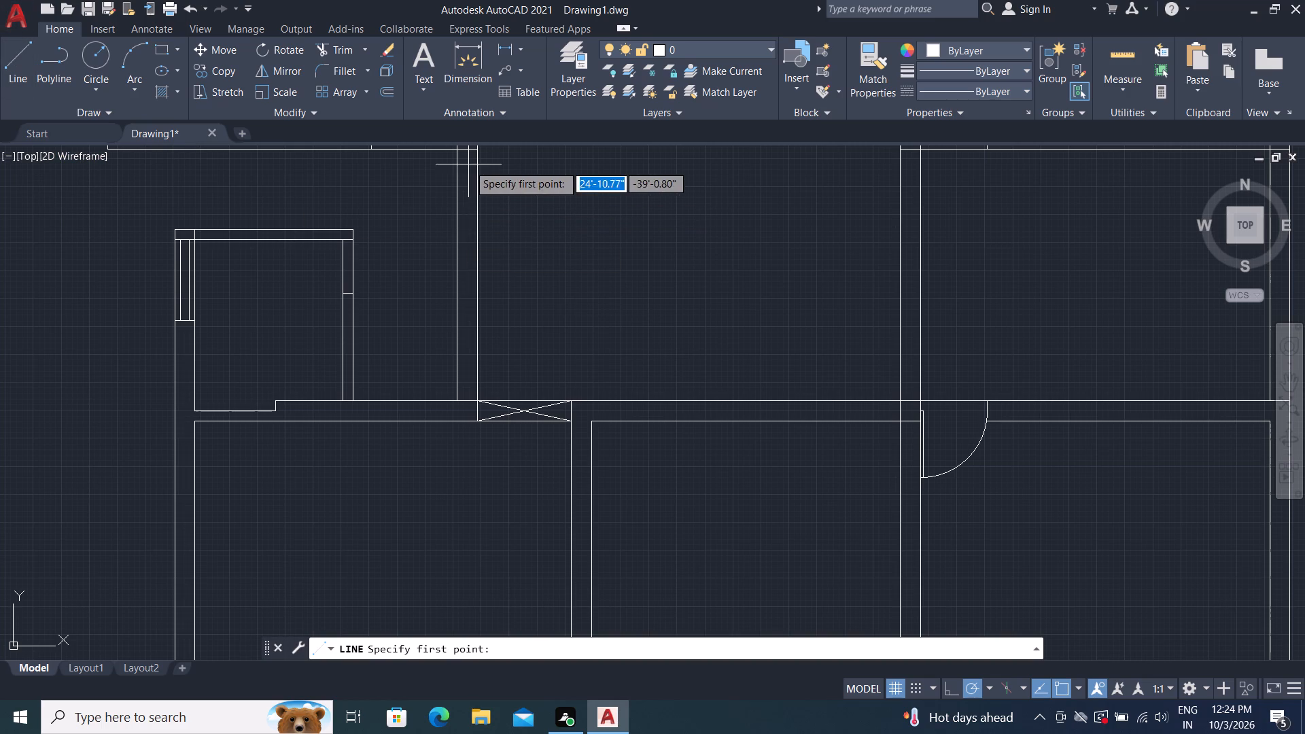
click(455, 151)
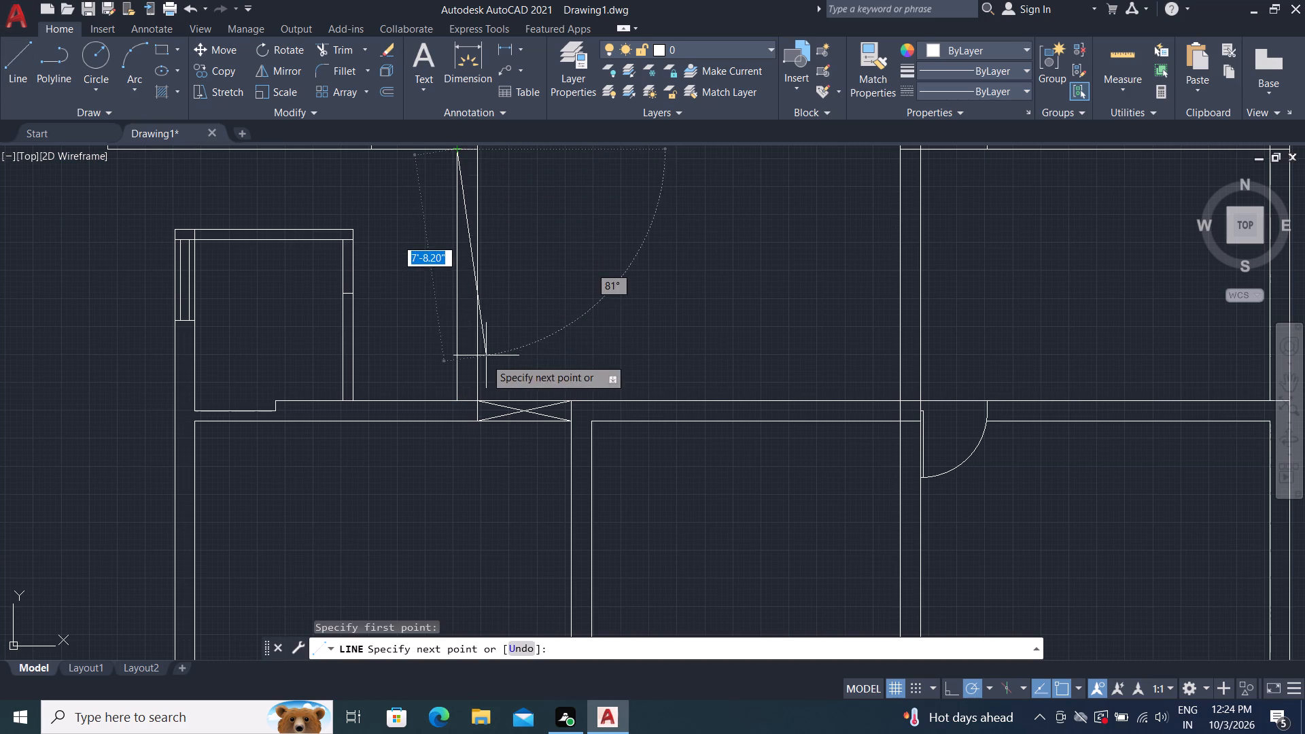
click(478, 401)
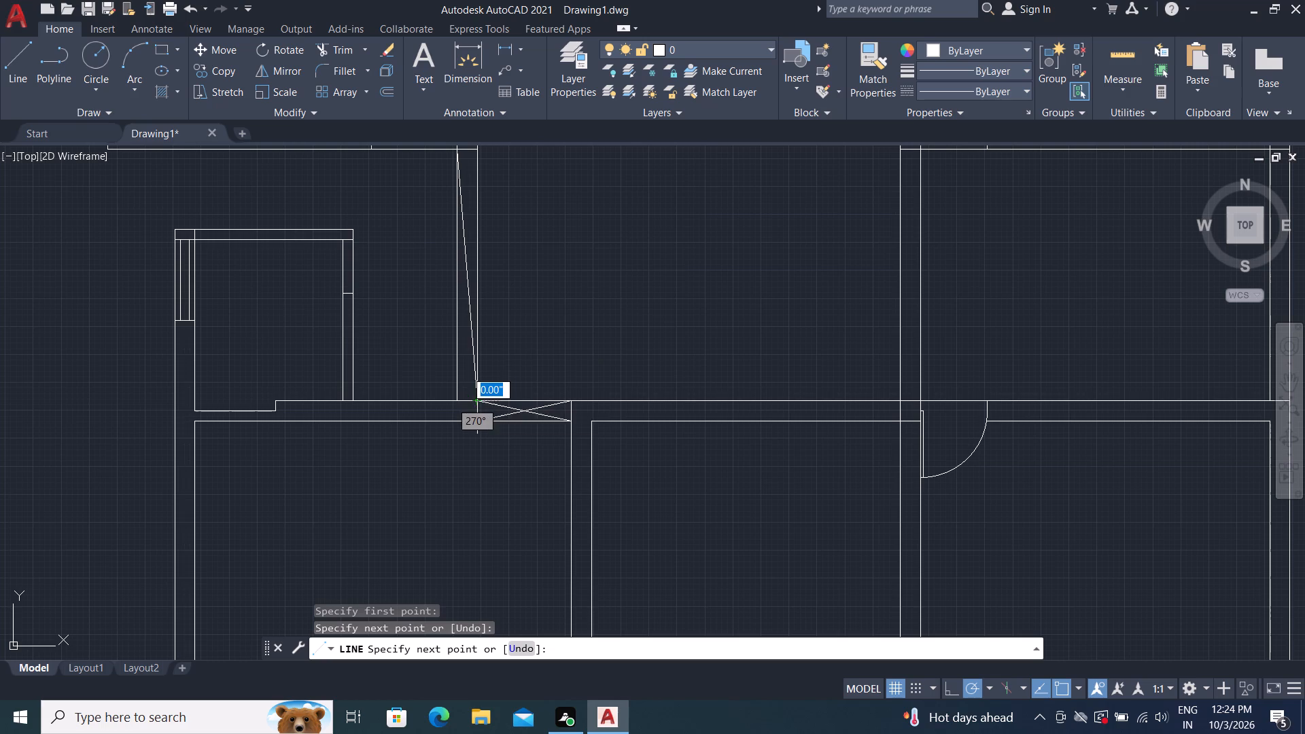
click(7, 63)
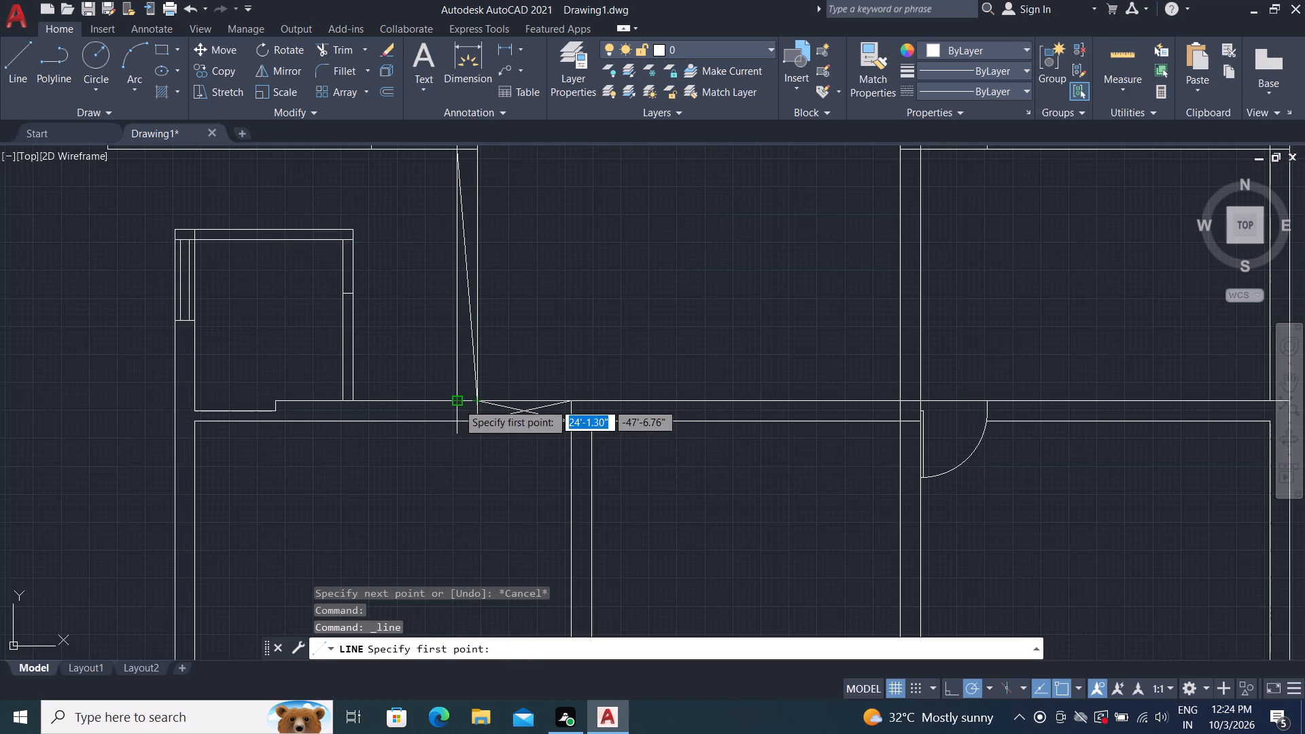
click(457, 403)
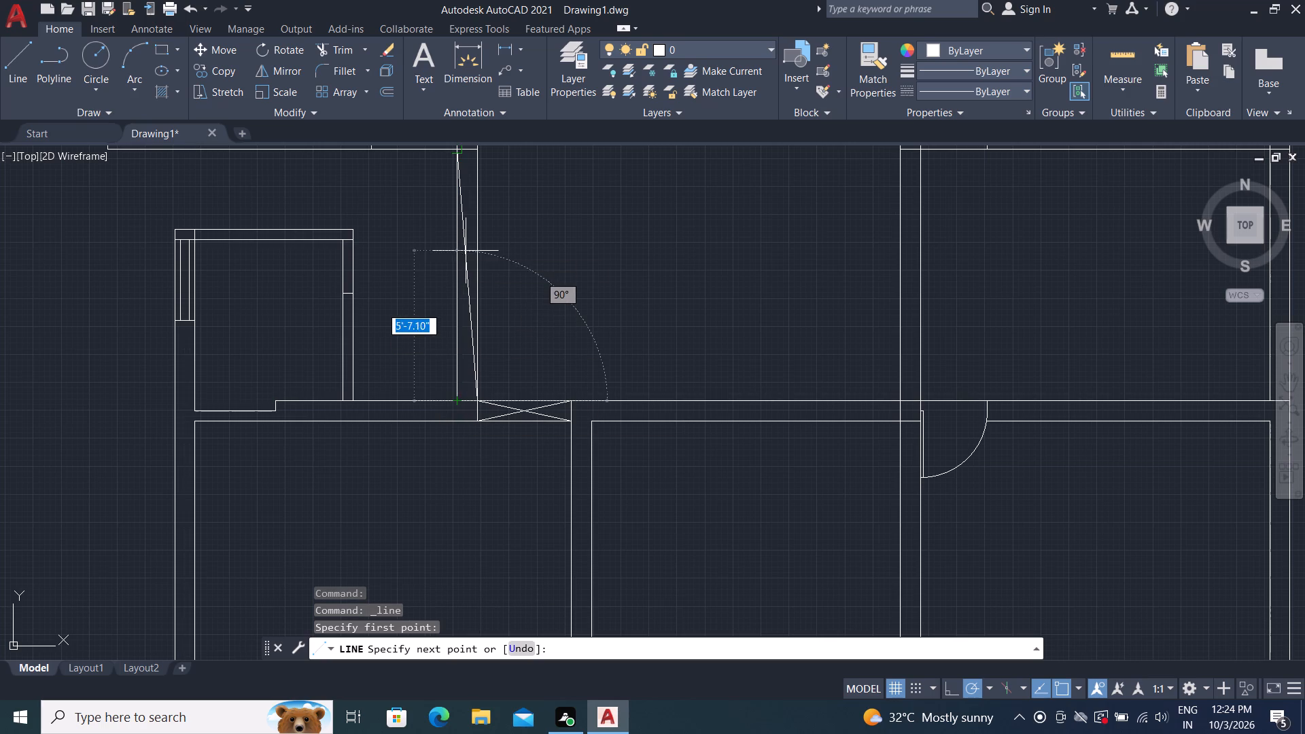
middle_drag(474, 242, 487, 416)
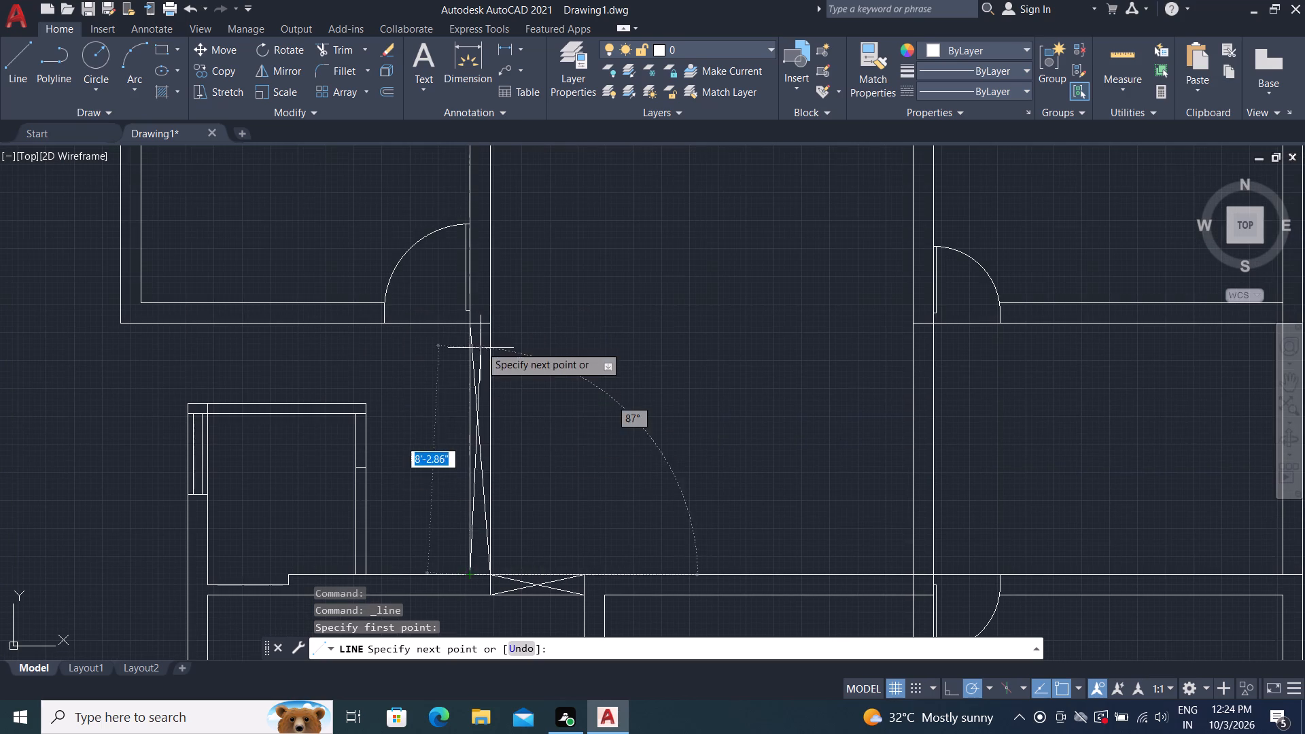
scroll(494, 323, up, 1)
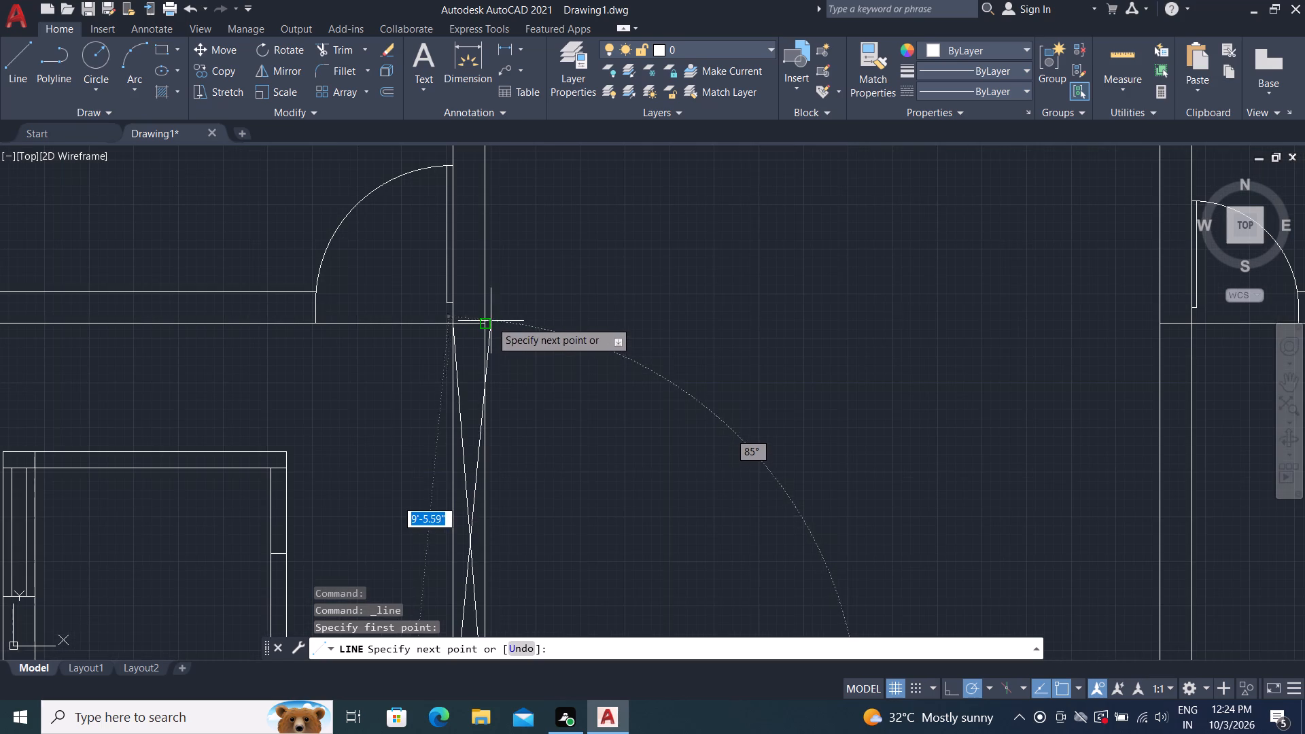
click(487, 319)
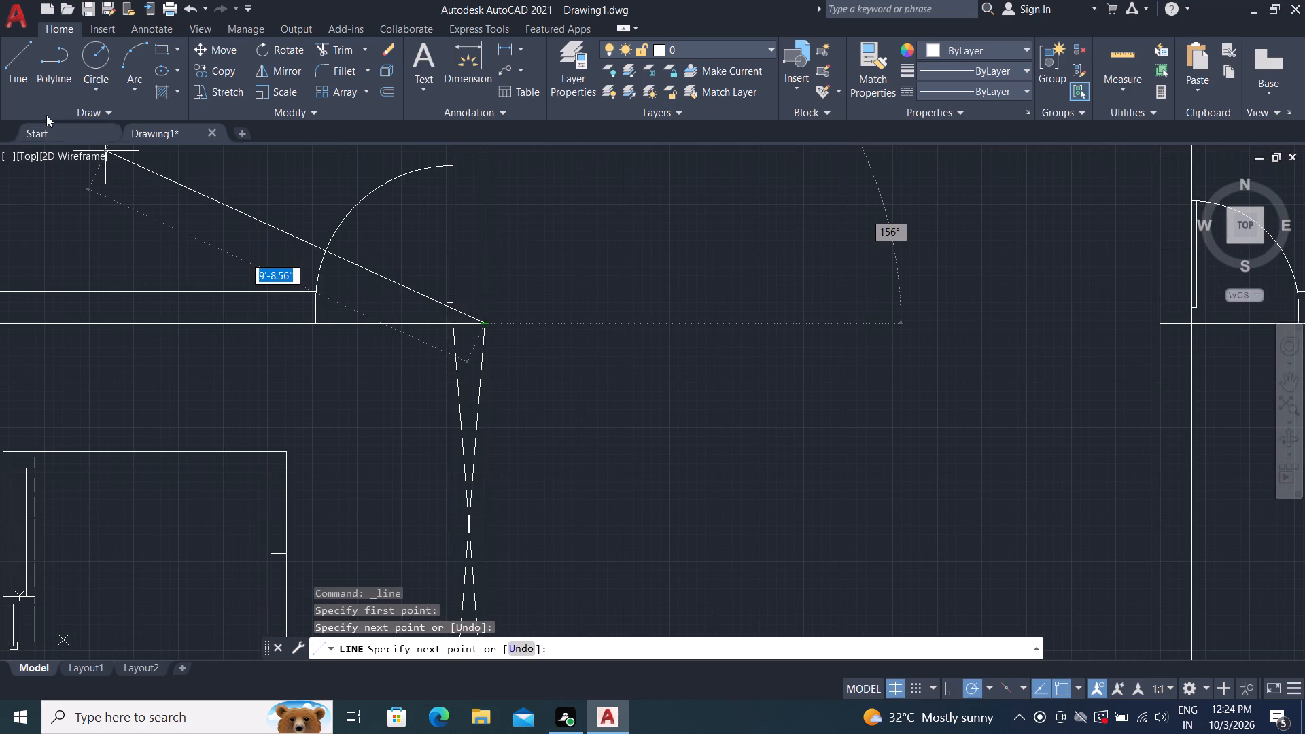
Draw two crossing diagonals corner to corner in the central hall's right wall segment between the upper right room and the front rooms' rear wall.
click(12, 55)
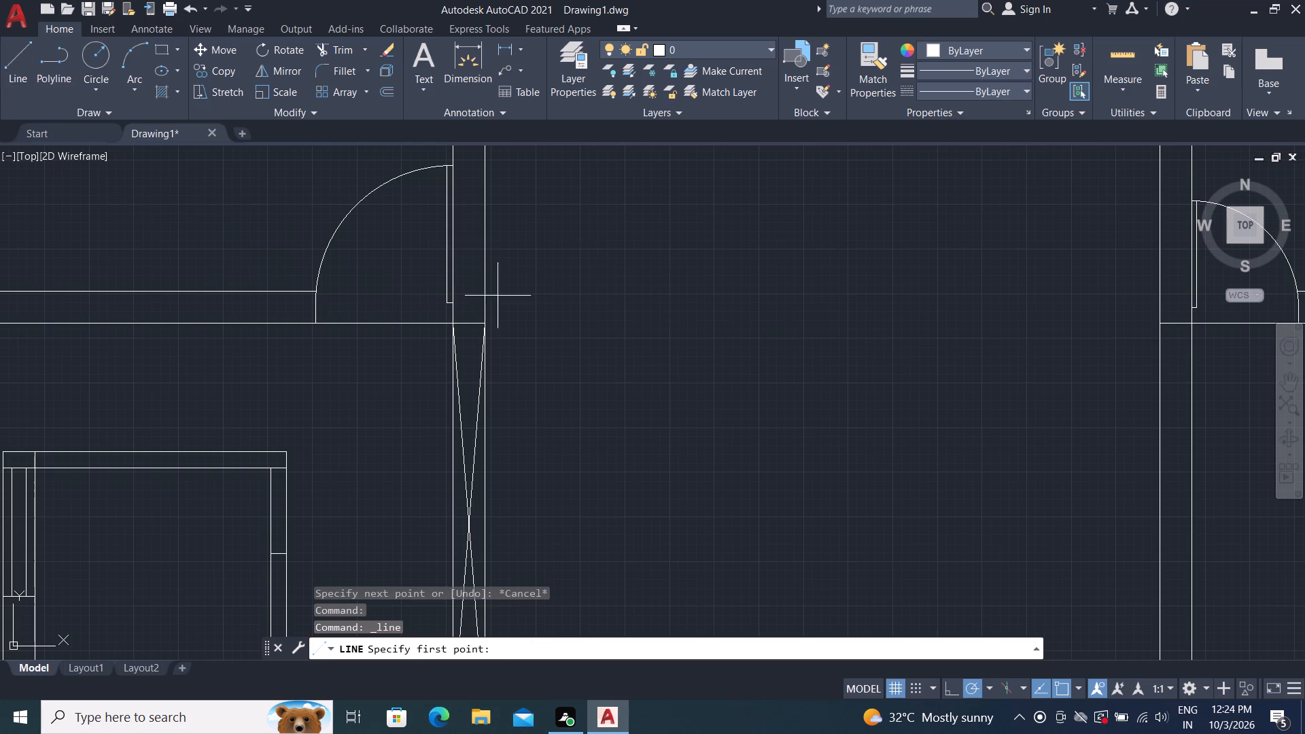
middle_drag(625, 451, 250, 80)
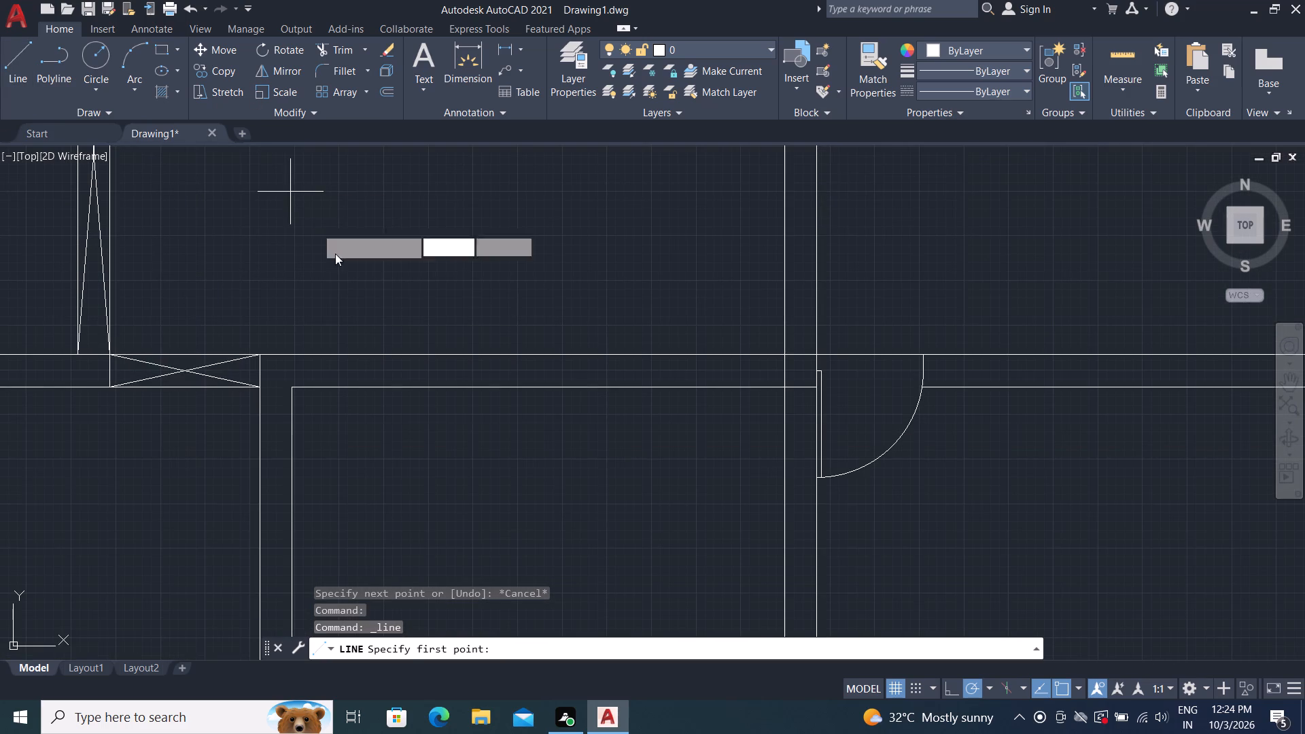
middle_drag(336, 254, 338, 294)
scroll(324, 350, down, 1)
middle_drag(369, 311, 375, 332)
middle_drag(356, 270, 365, 290)
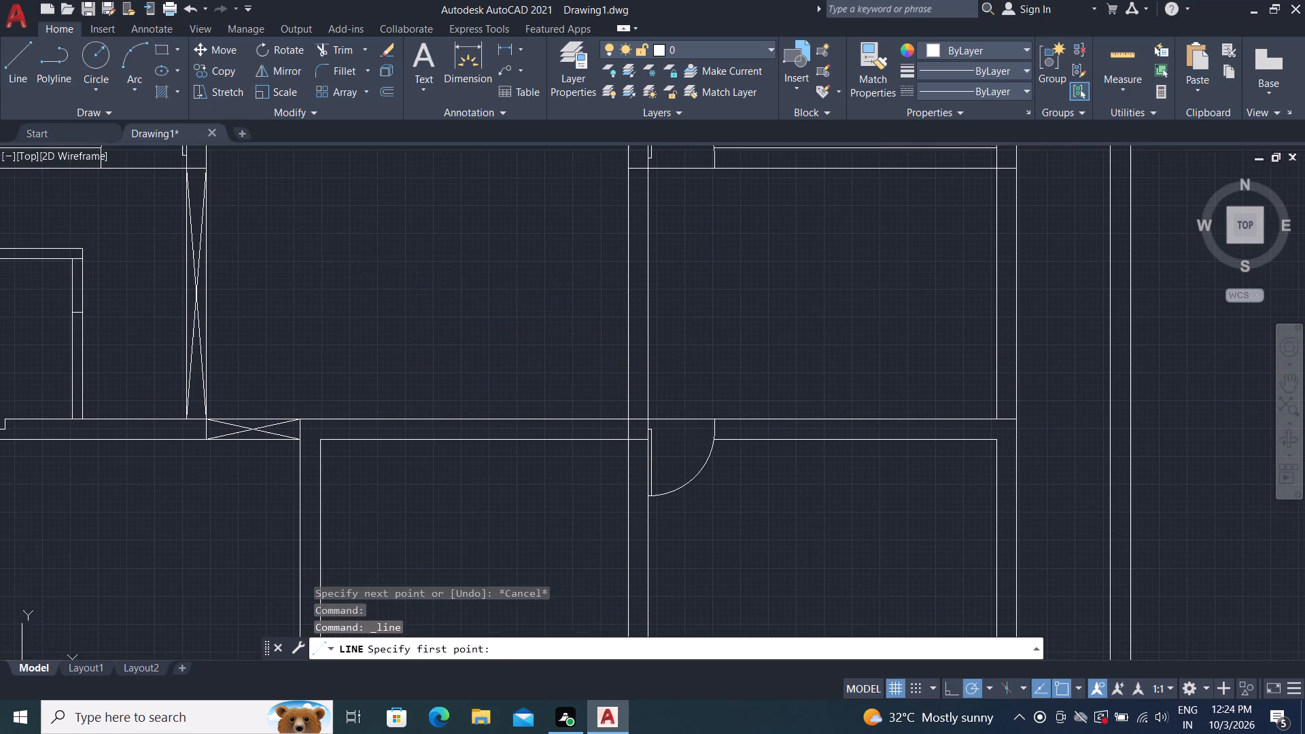
click(627, 171)
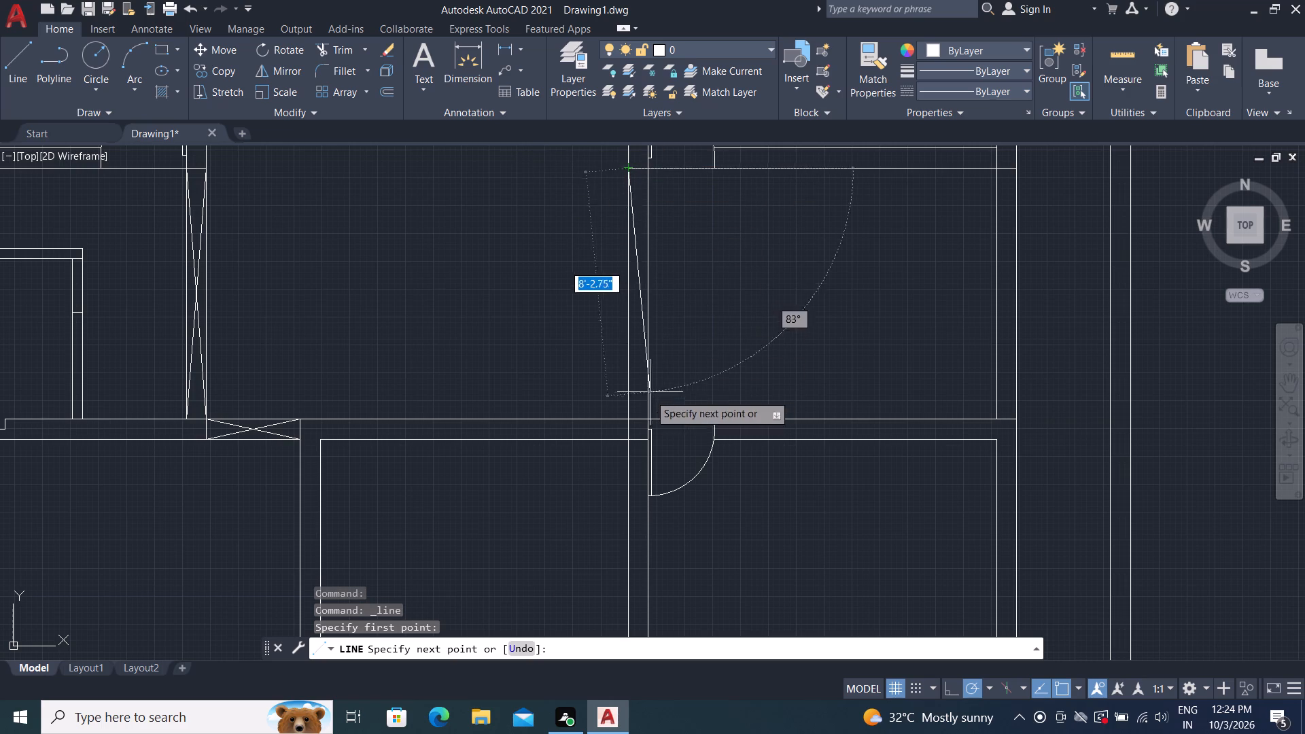
click(648, 419)
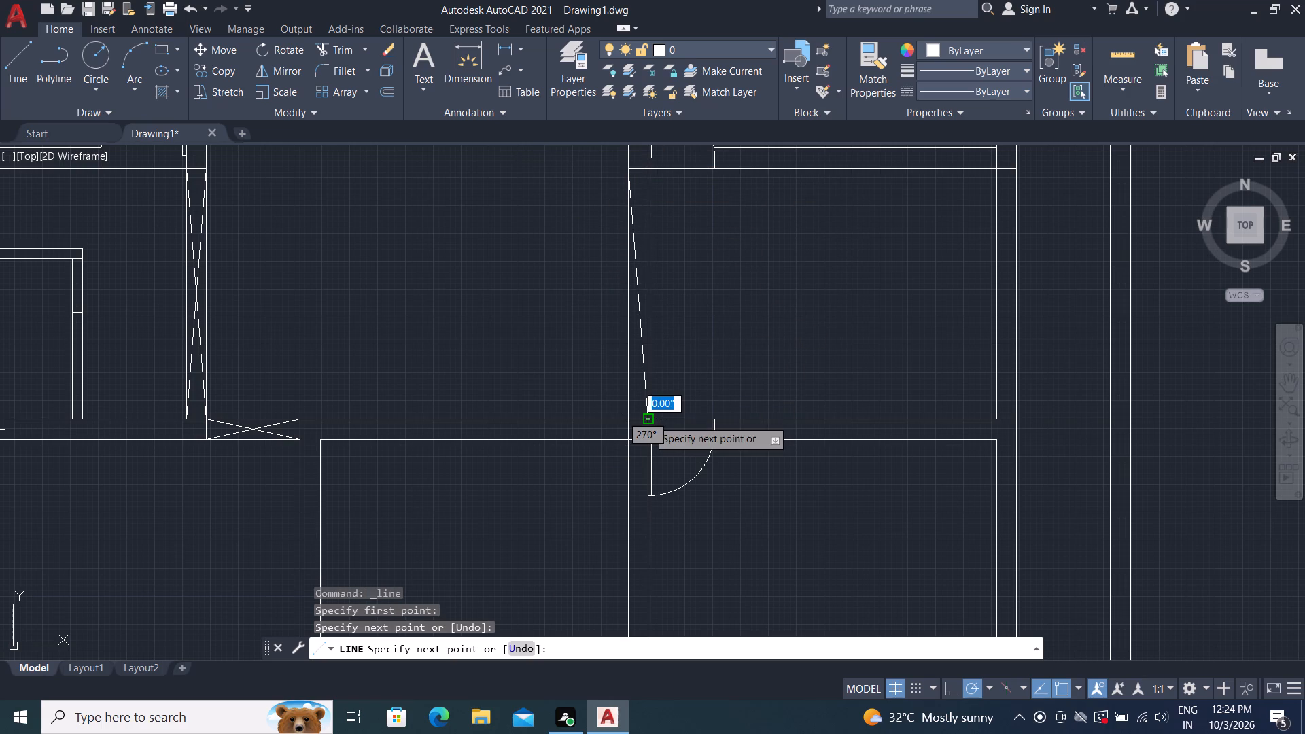
scroll(631, 421, up, 4)
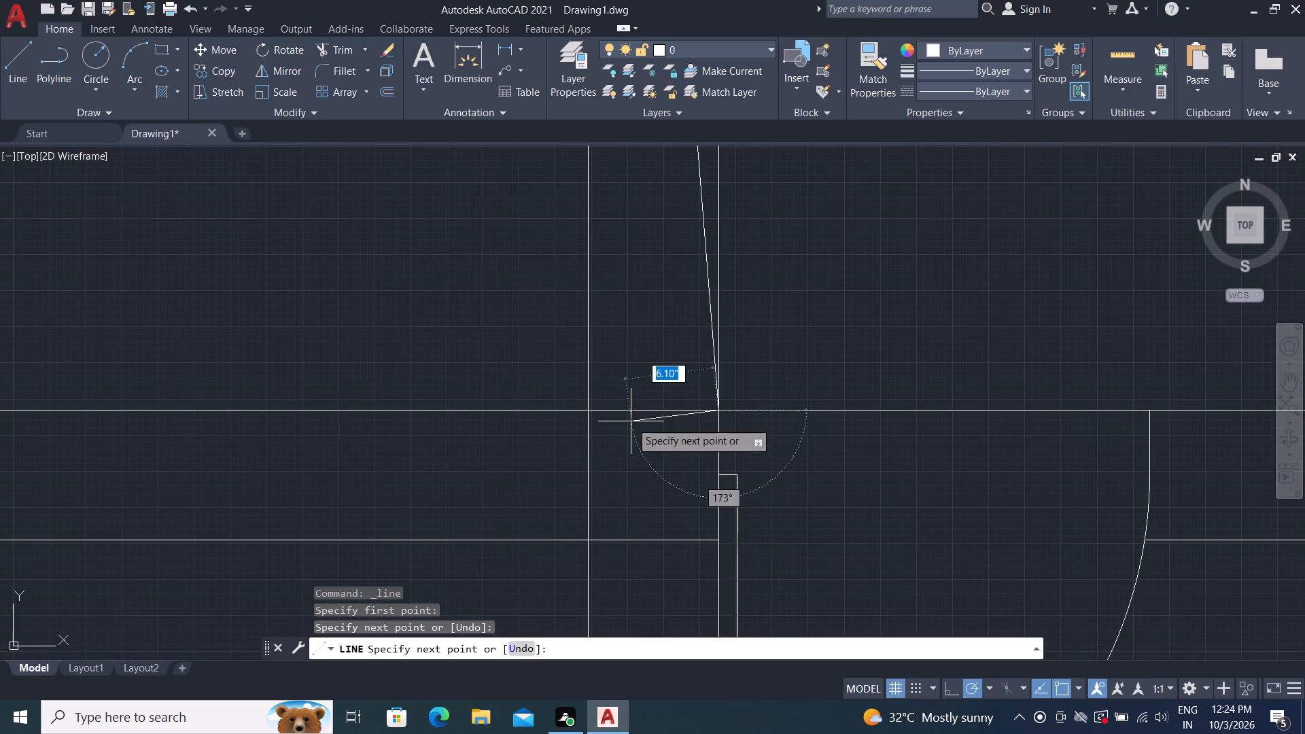
click(590, 410)
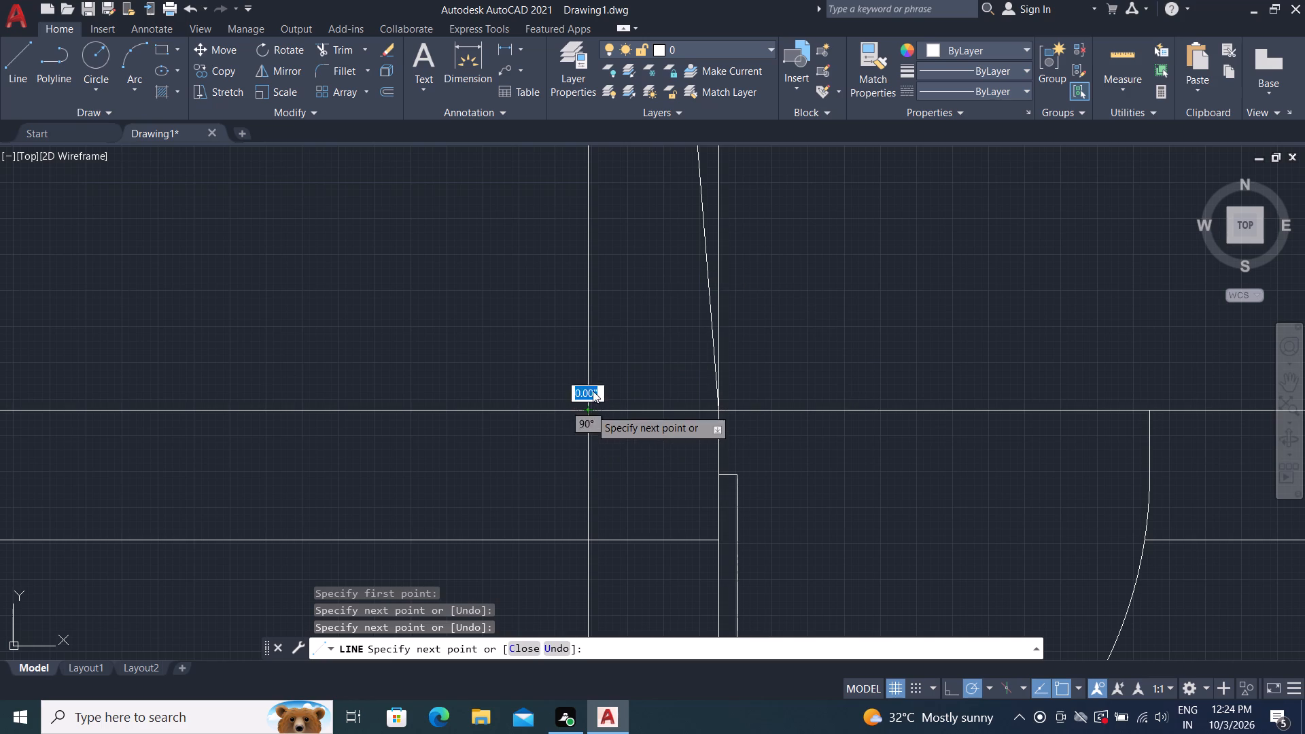
middle_drag(636, 194, 686, 449)
scroll(684, 447, down, 3)
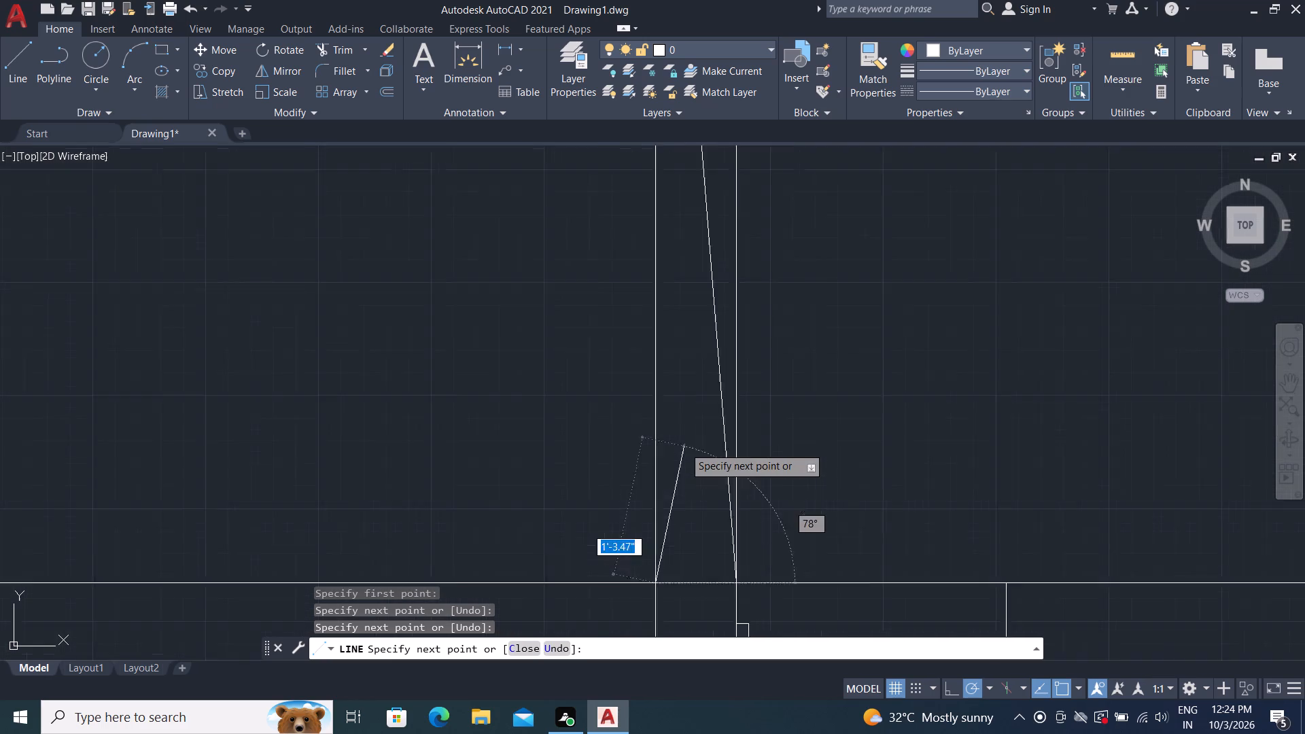
scroll(680, 355, down, 2)
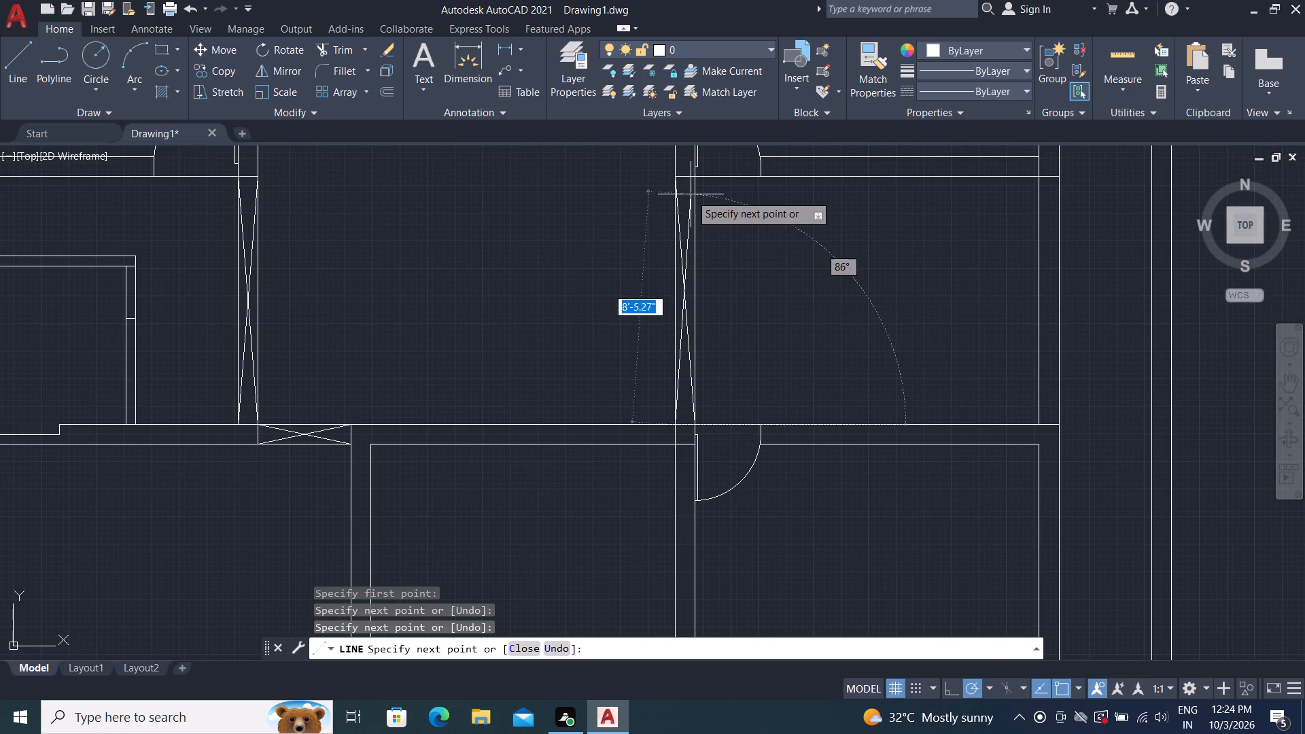
click(693, 178)
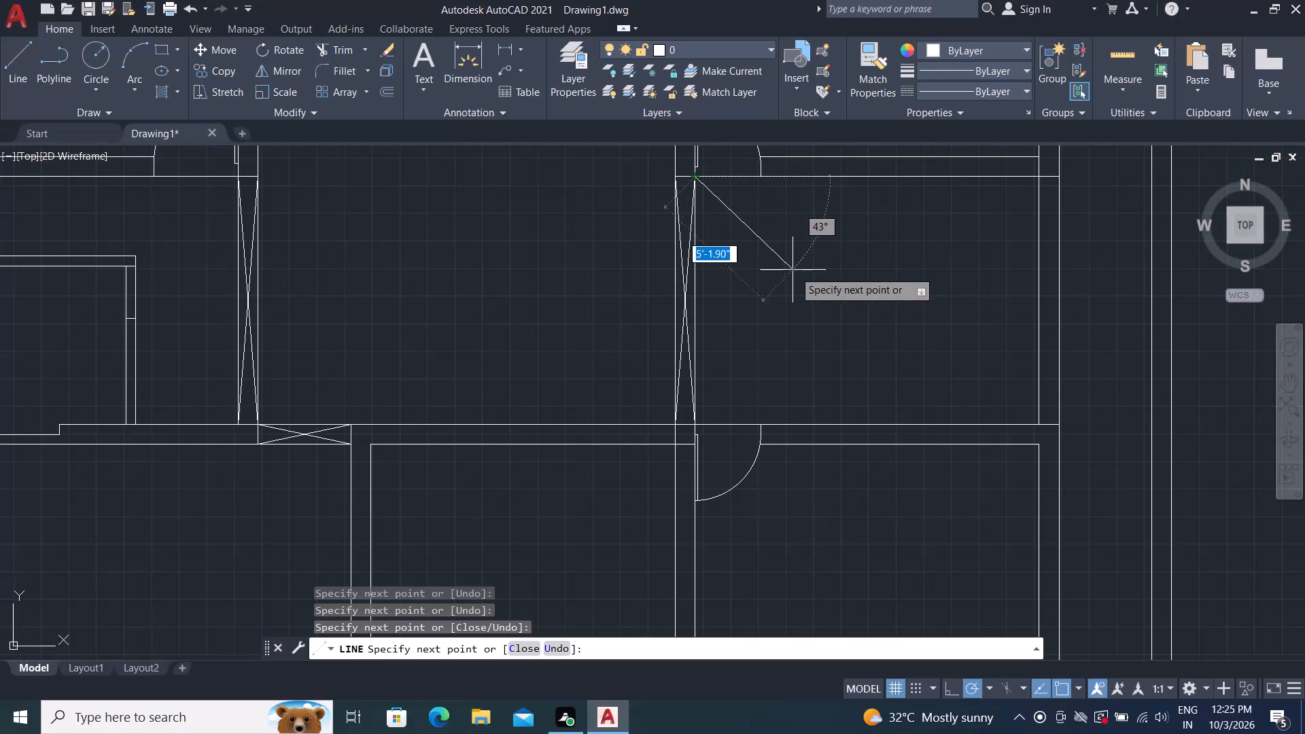
key(Escape)
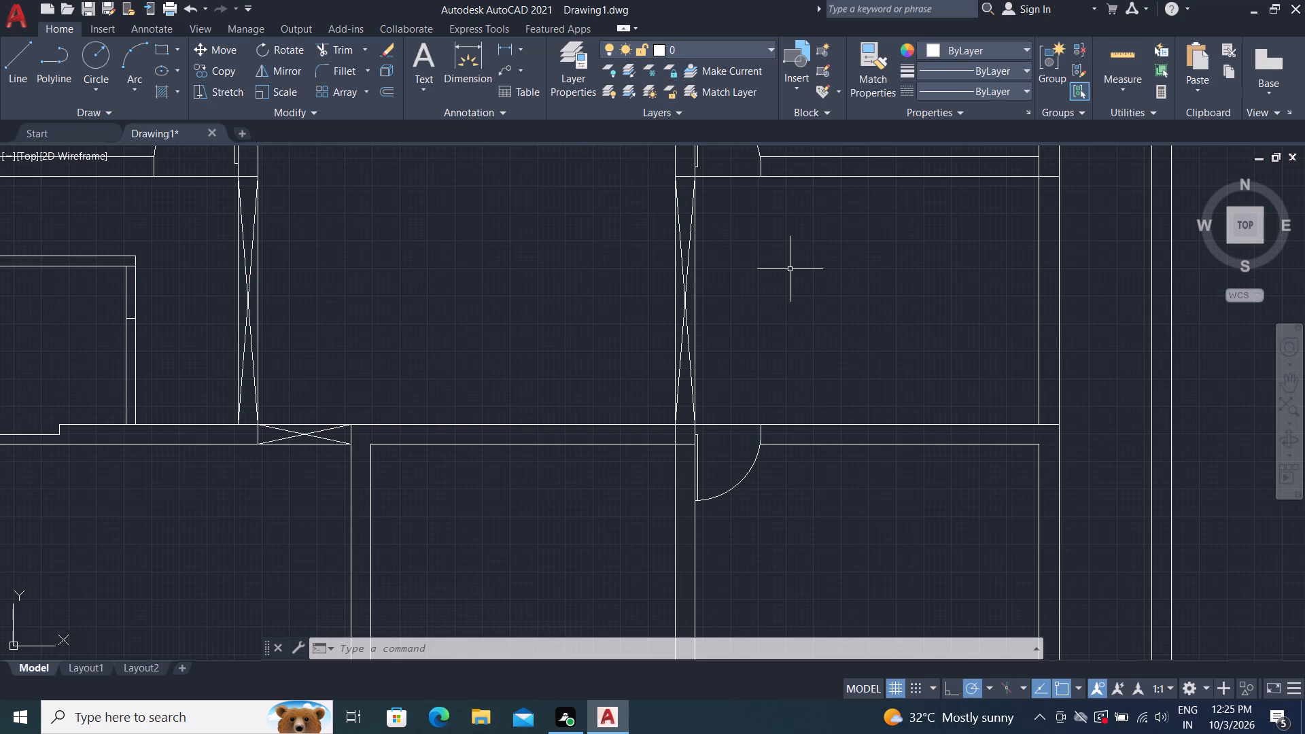
Trim the right front partition's left line inside the rear wall, and the rear wall's inner line across that partition.
text(TR)
key(space)
scroll(672, 432, up, 3)
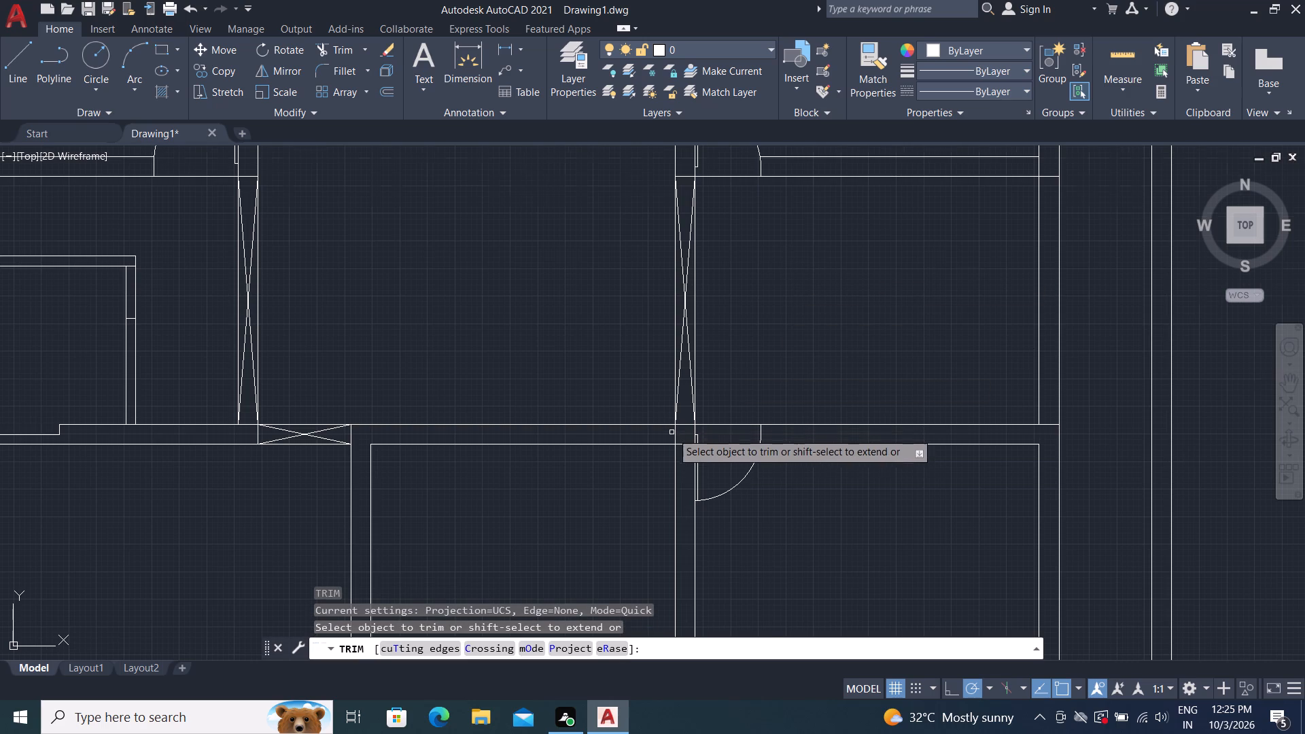
scroll(672, 432, up, 1)
drag(596, 447, 787, 576)
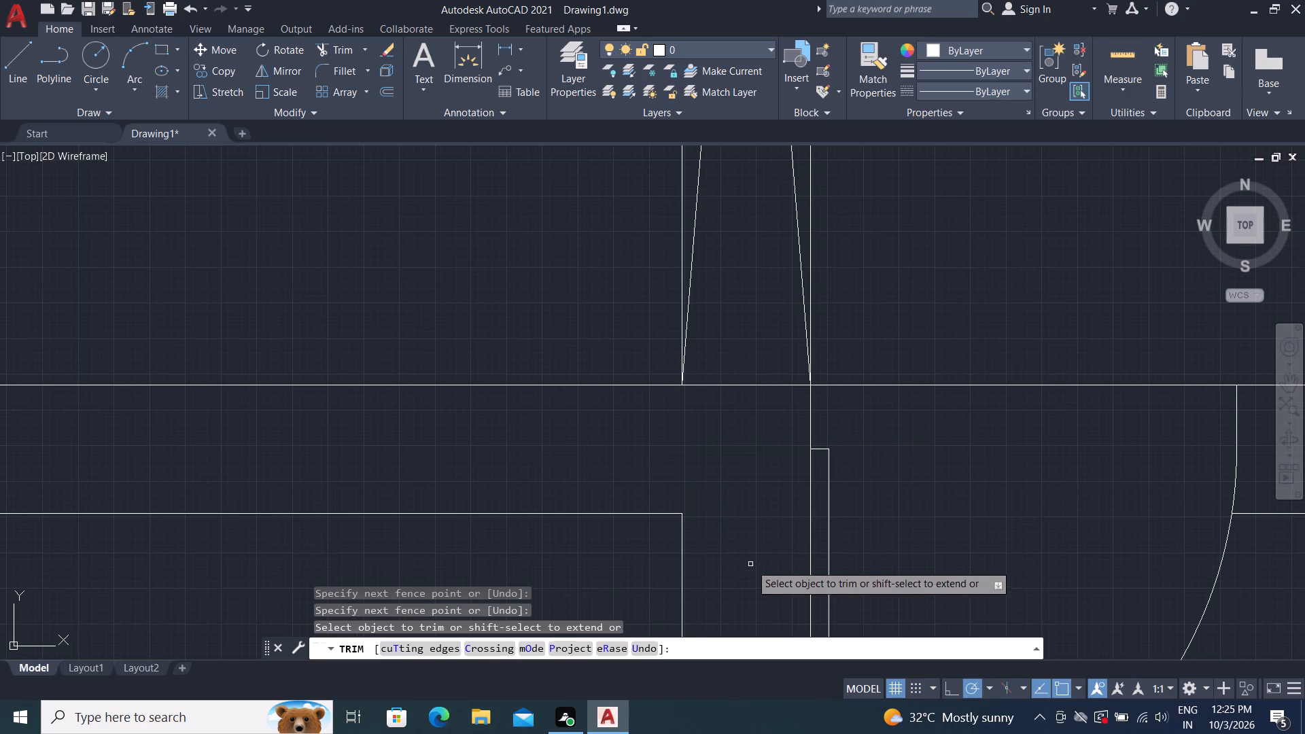
Draw two short lines across the front middle room's rear wall, each about 1' in from the room's side walls.
scroll(391, 264, down, 4)
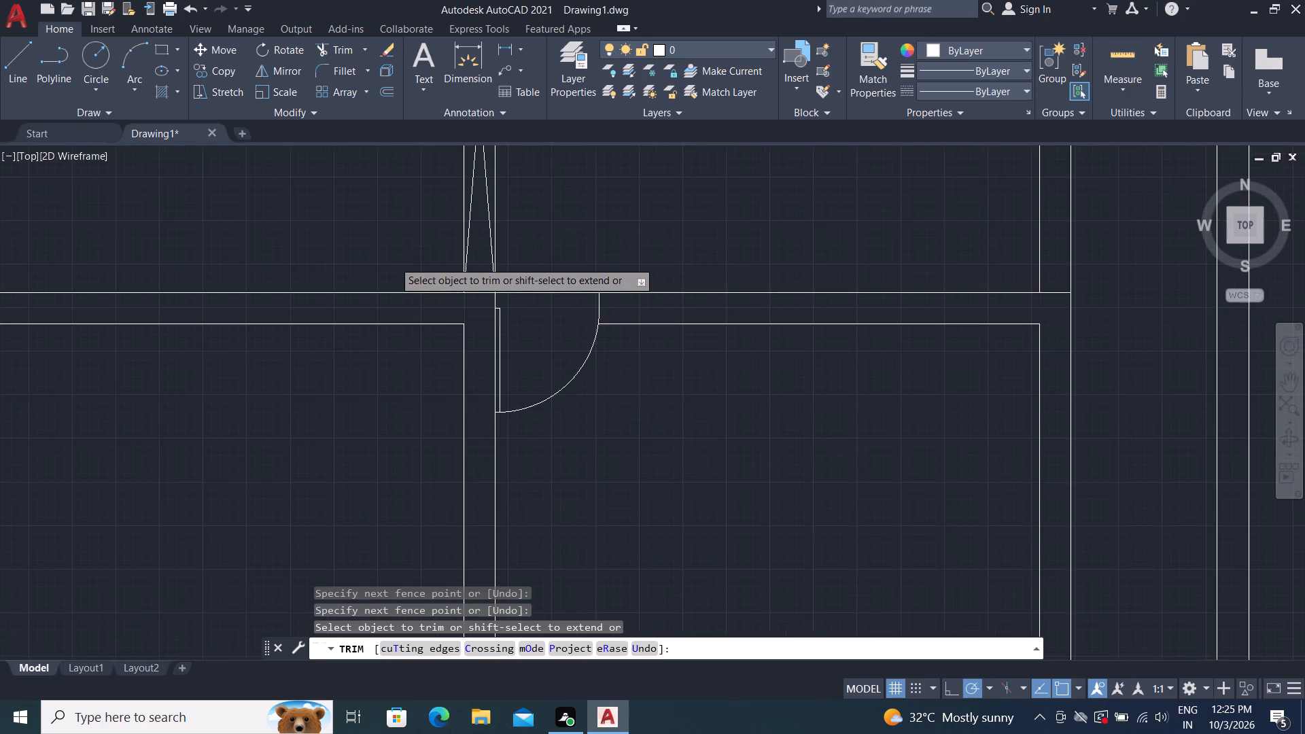
middle_drag(311, 441, 476, 413)
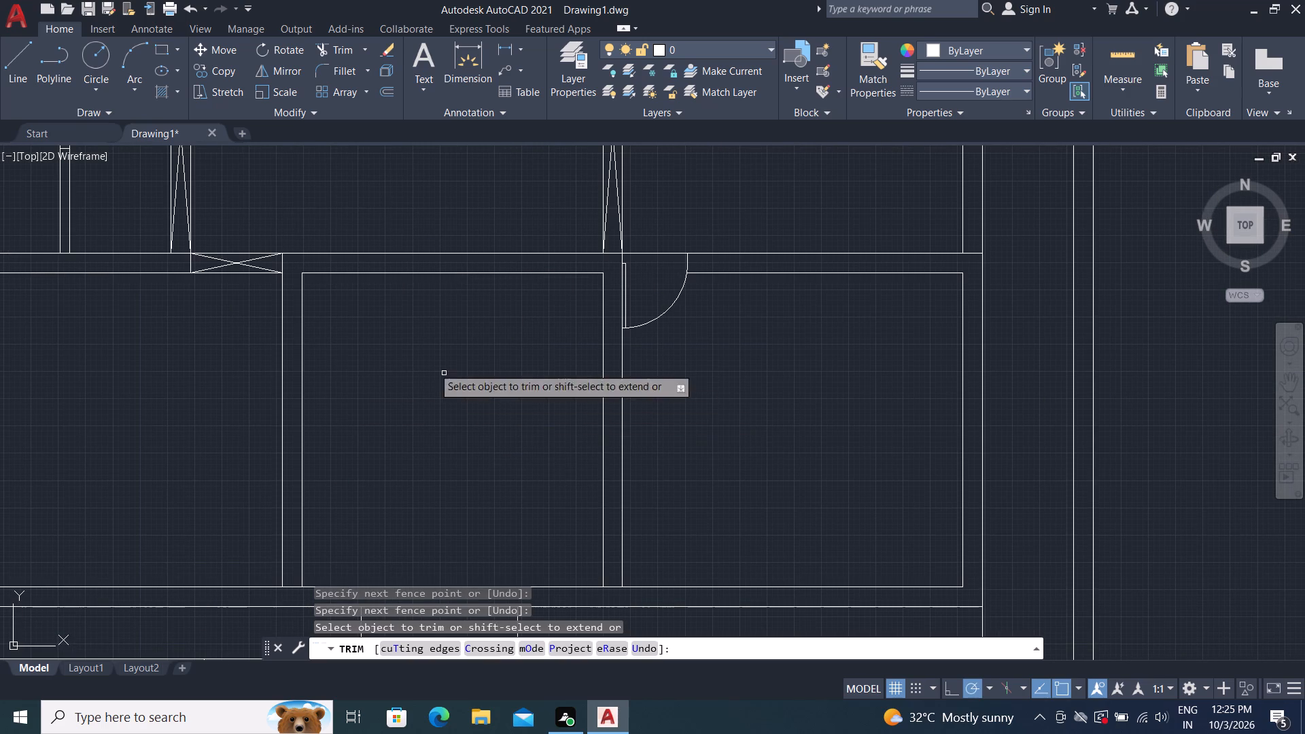
click(18, 52)
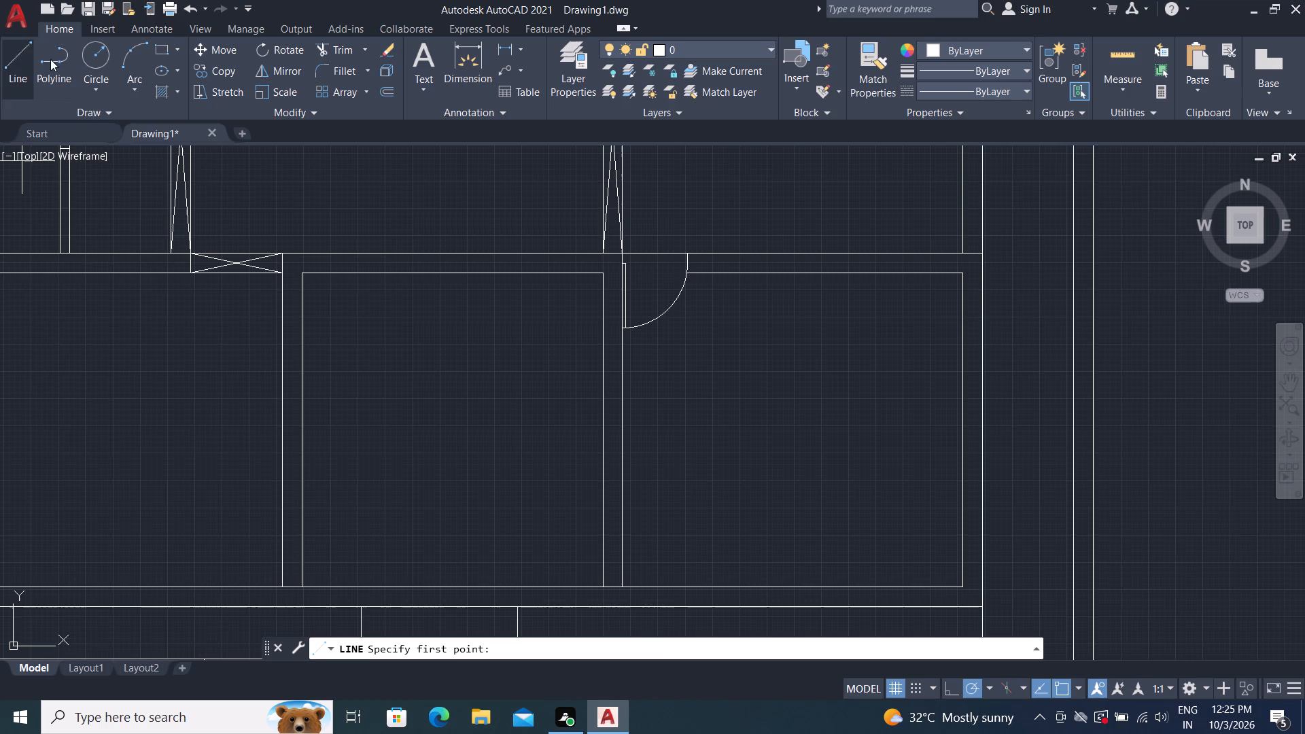
click(574, 276)
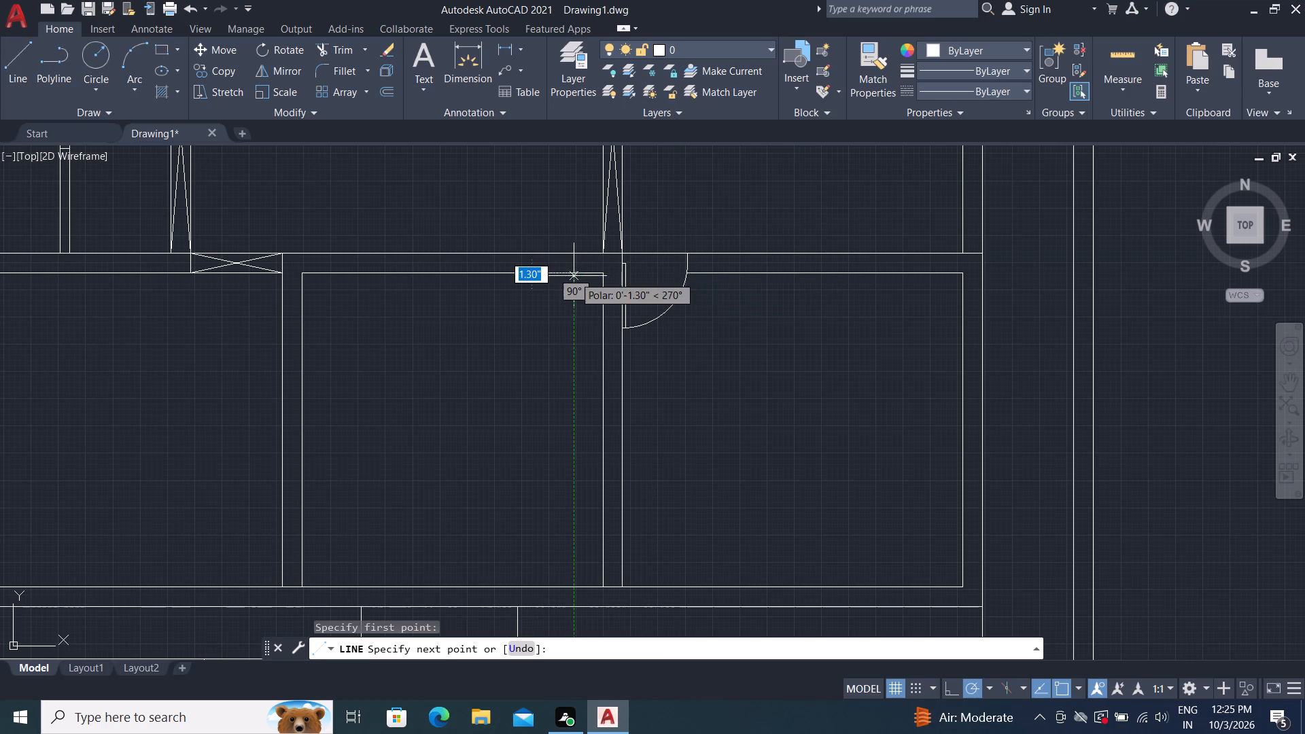
click(576, 255)
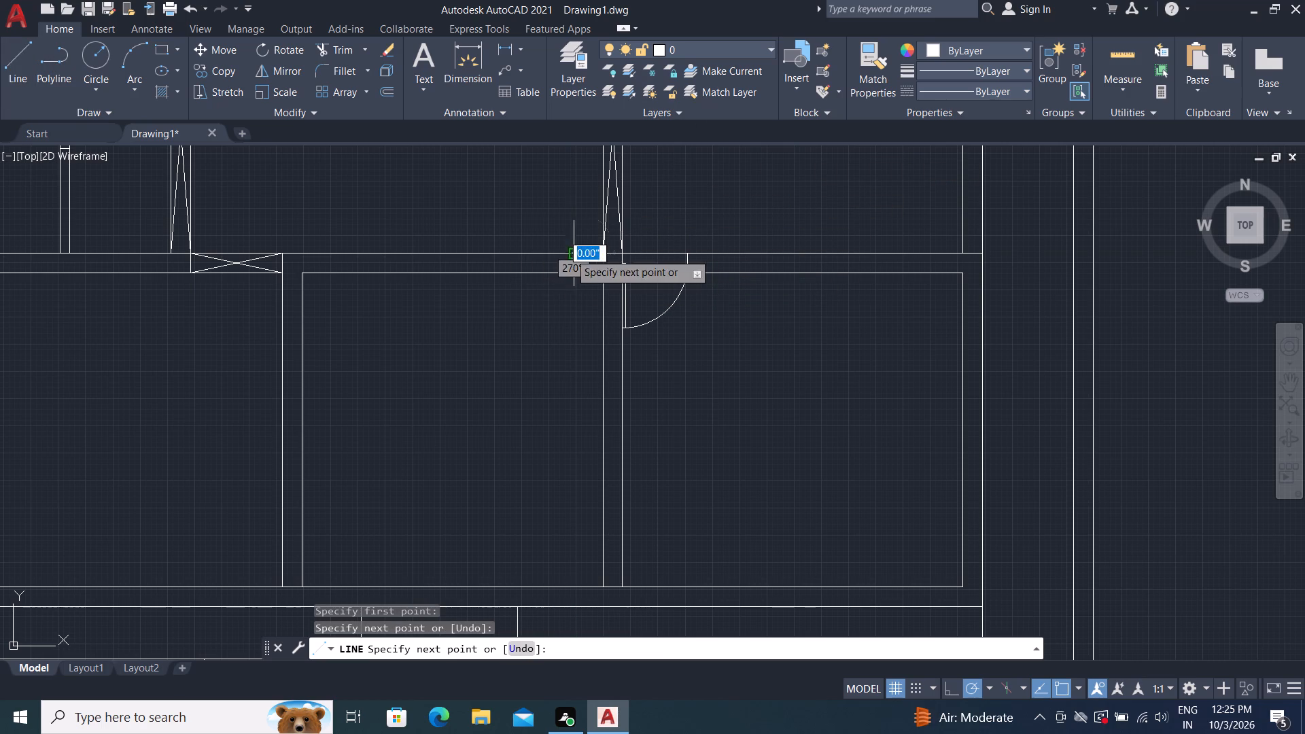
click(16, 50)
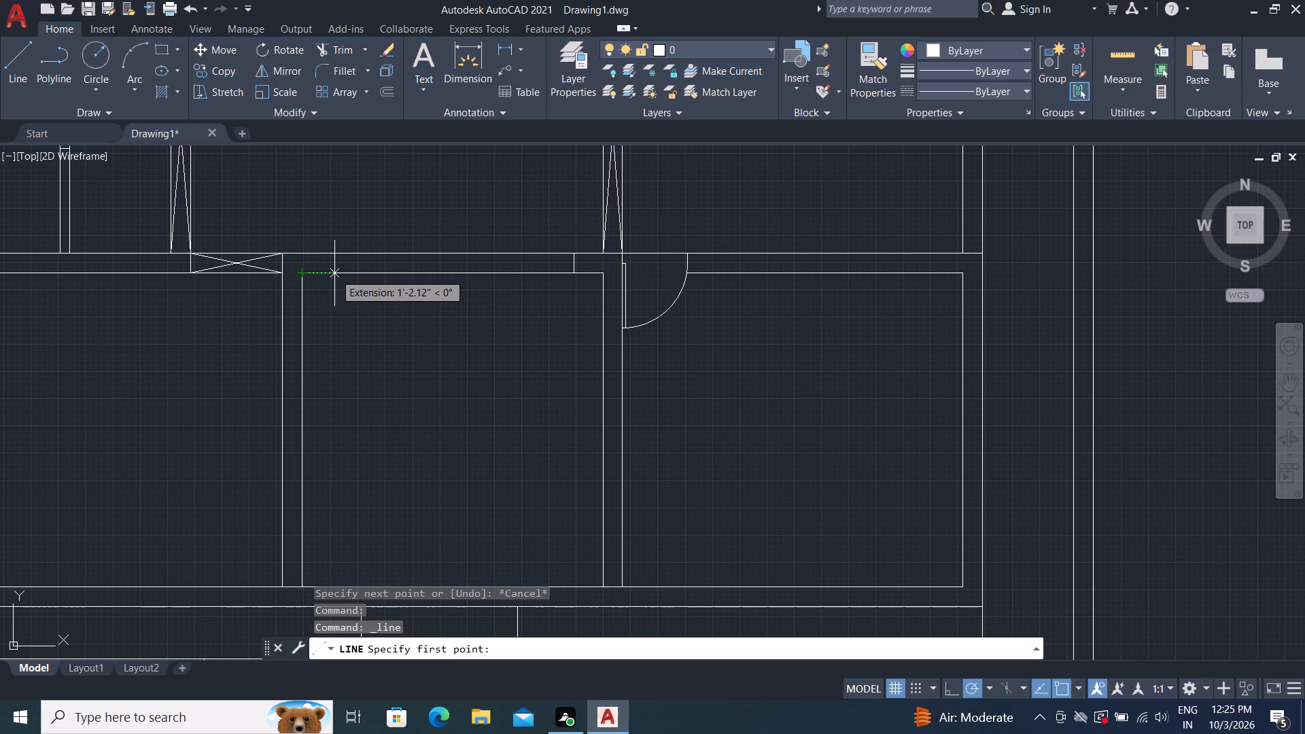
click(332, 273)
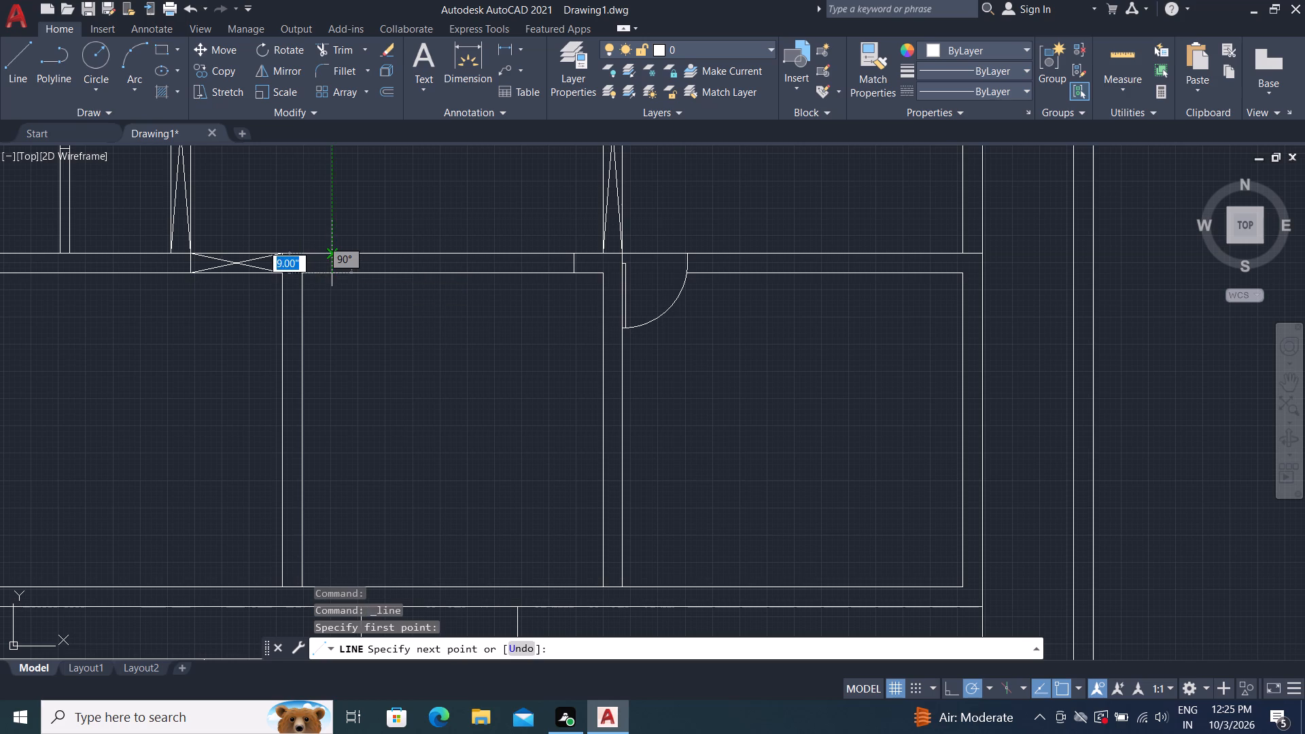
click(330, 255)
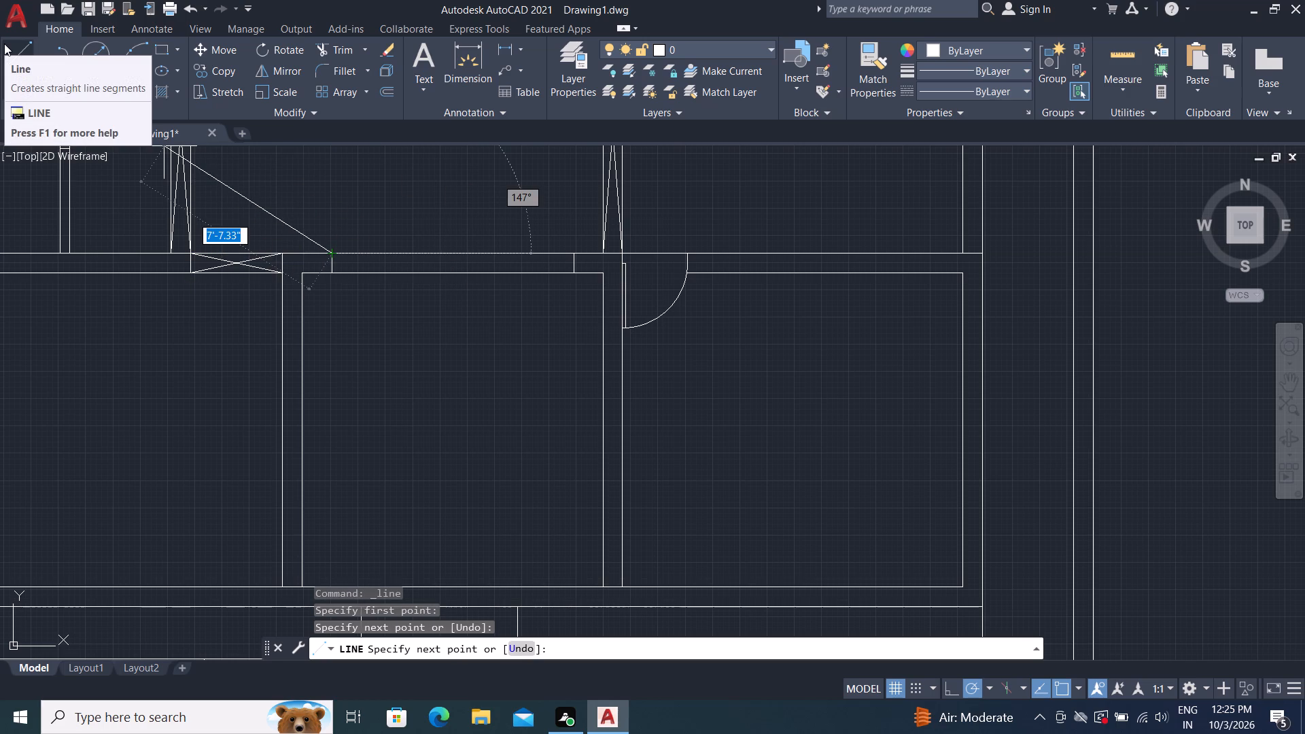
key(Escape)
Offset the two short lines across the front middle room's rear wall 3' inward, toward each other.
text(O)
key(space)
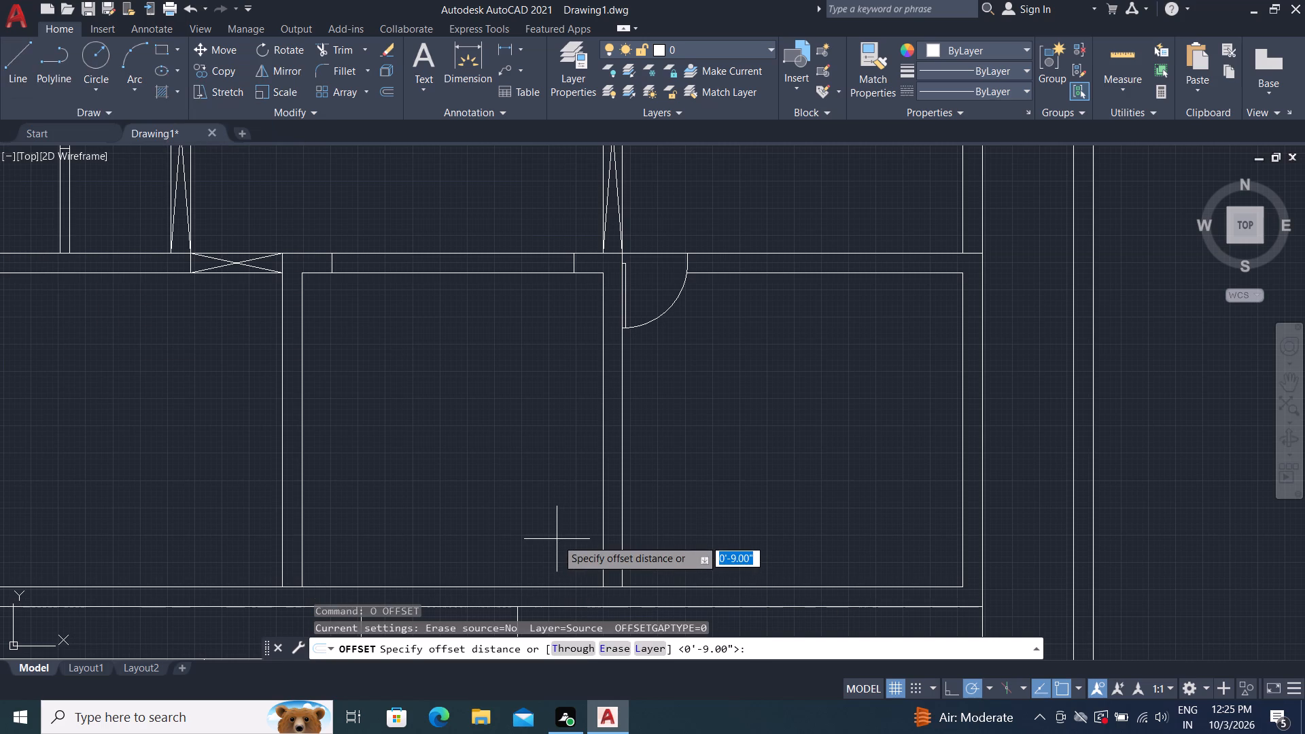
key(3)
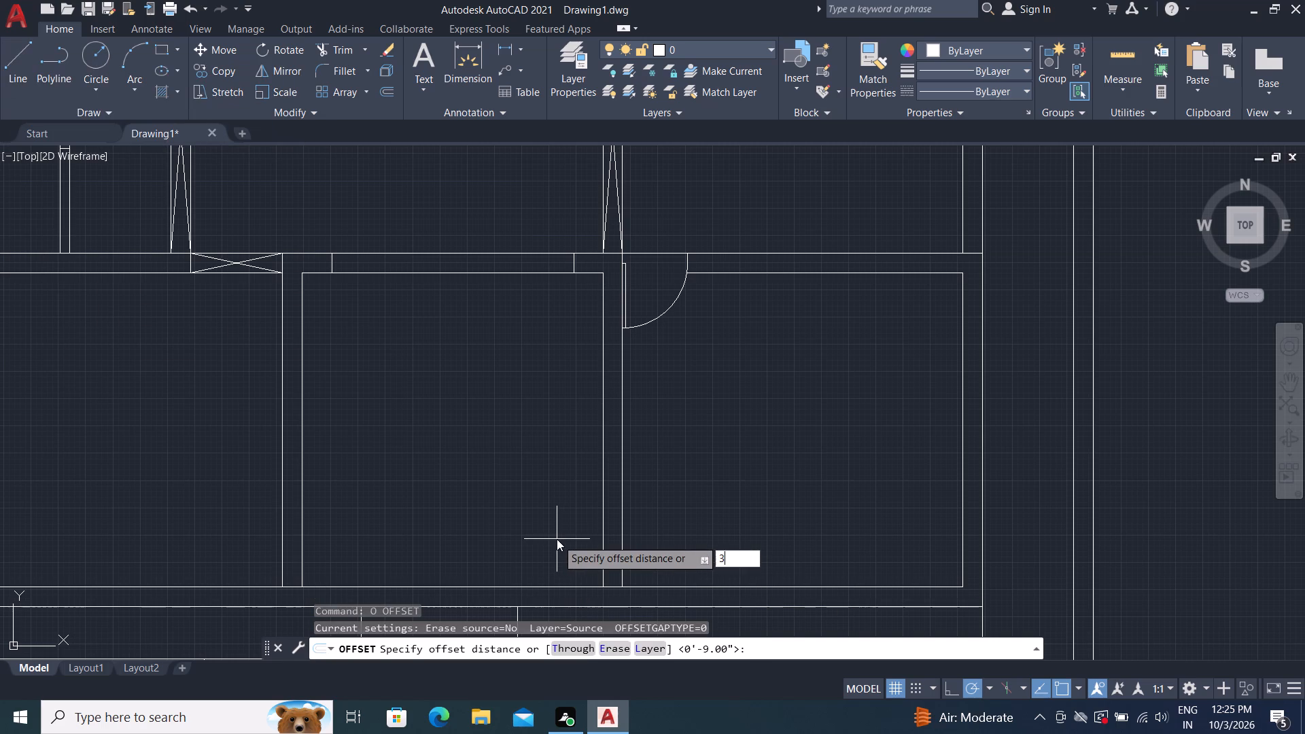
text(')
key(space)
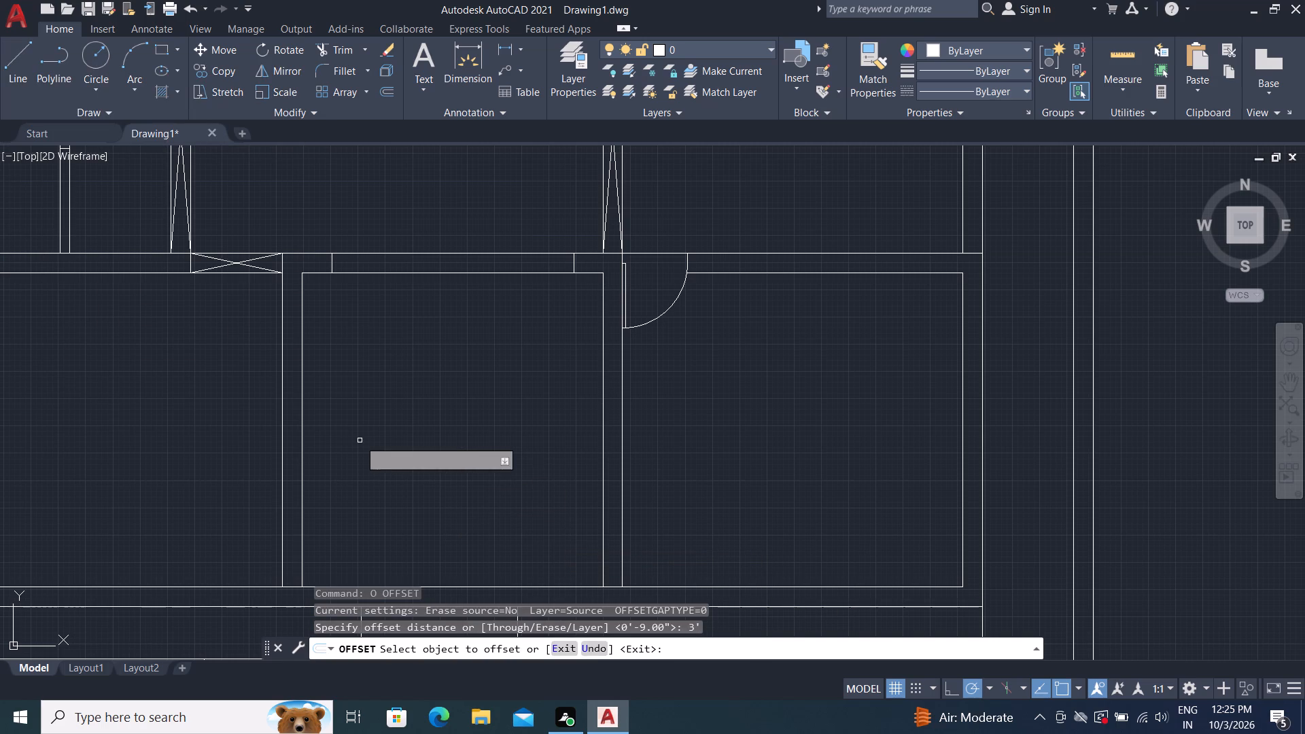
click(332, 260)
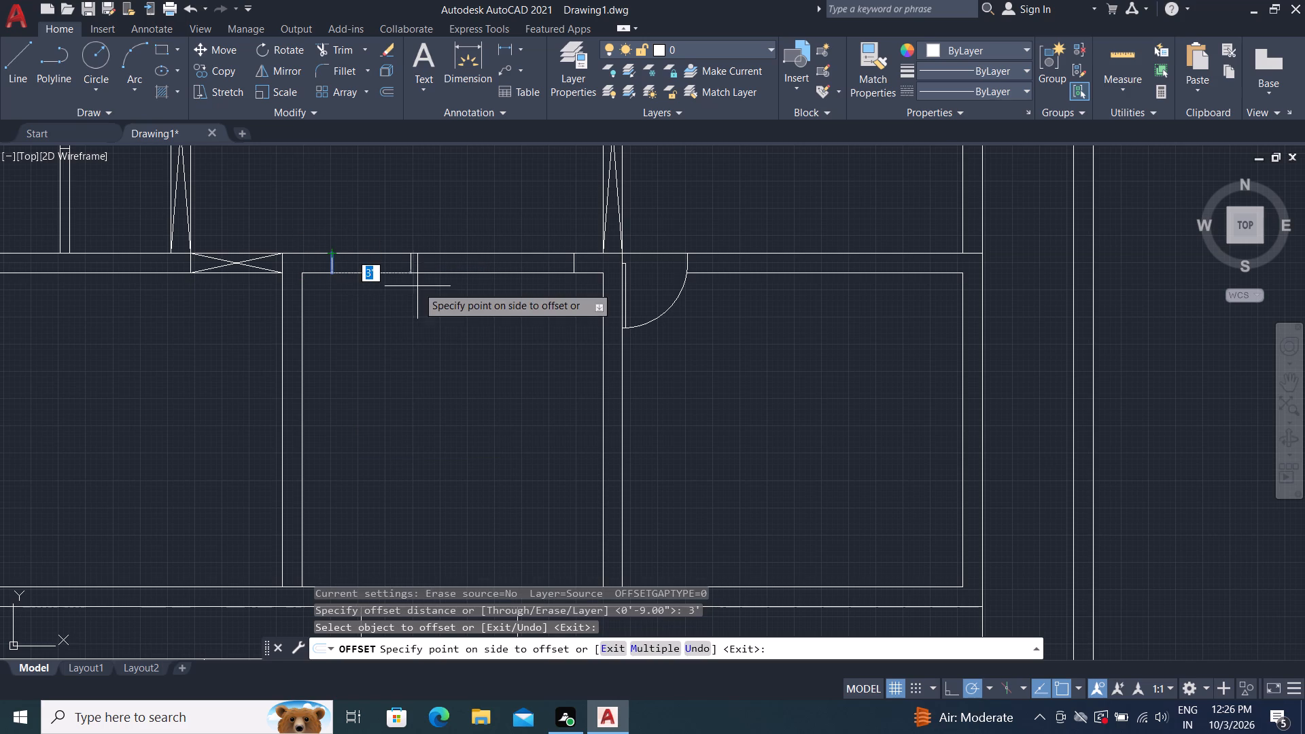
click(428, 286)
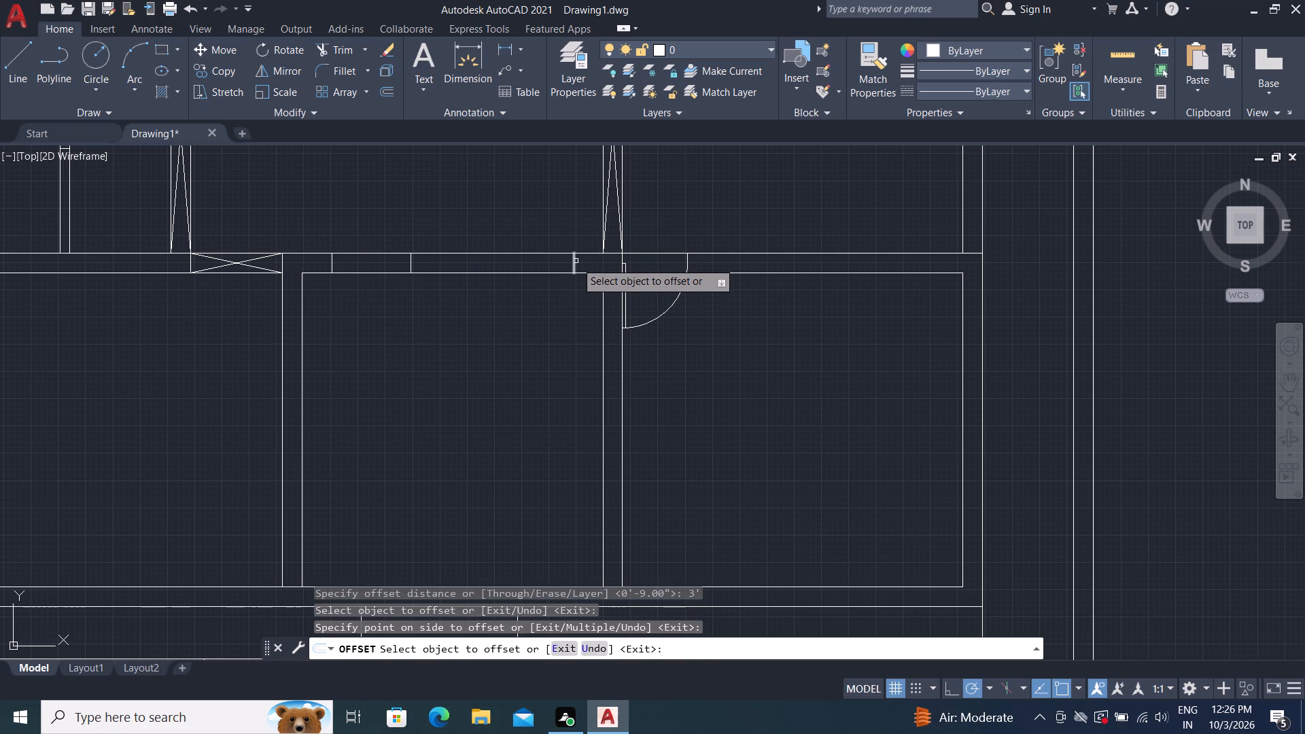
click(574, 263)
click(485, 261)
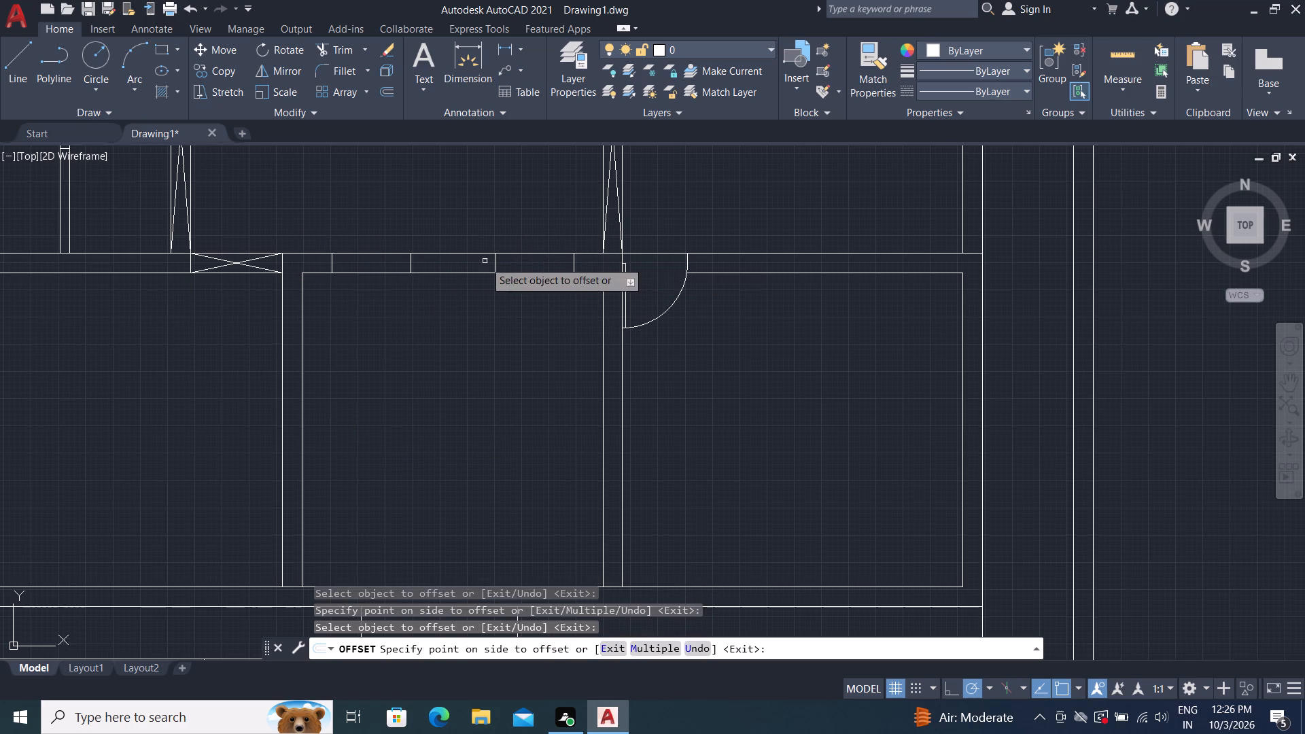
Copy the right room's door beside the hatched partition in the rear block about 17'-5" horizontally into the empty space beside that block.
scroll(479, 343, down, 2)
middle_drag(691, 280, 681, 329)
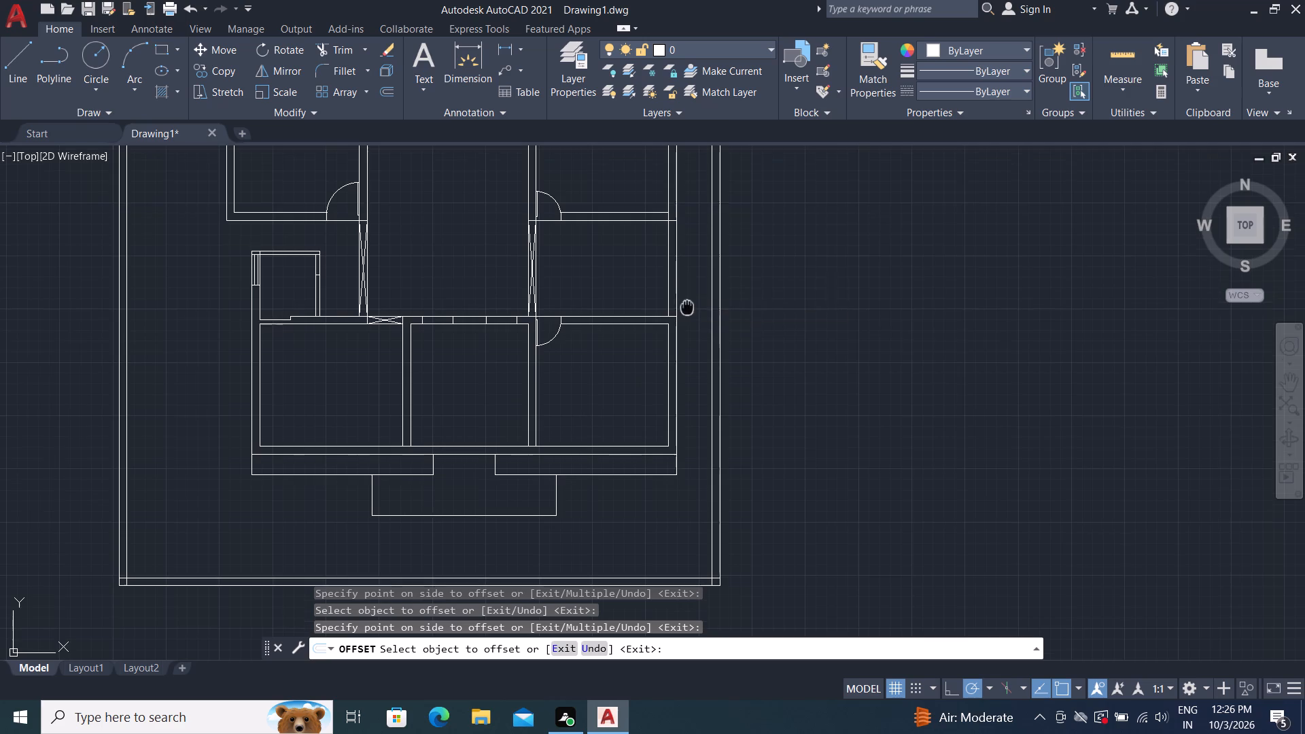
middle_drag(681, 329, 591, 538)
scroll(691, 380, down, 3)
scroll(754, 364, down, 2)
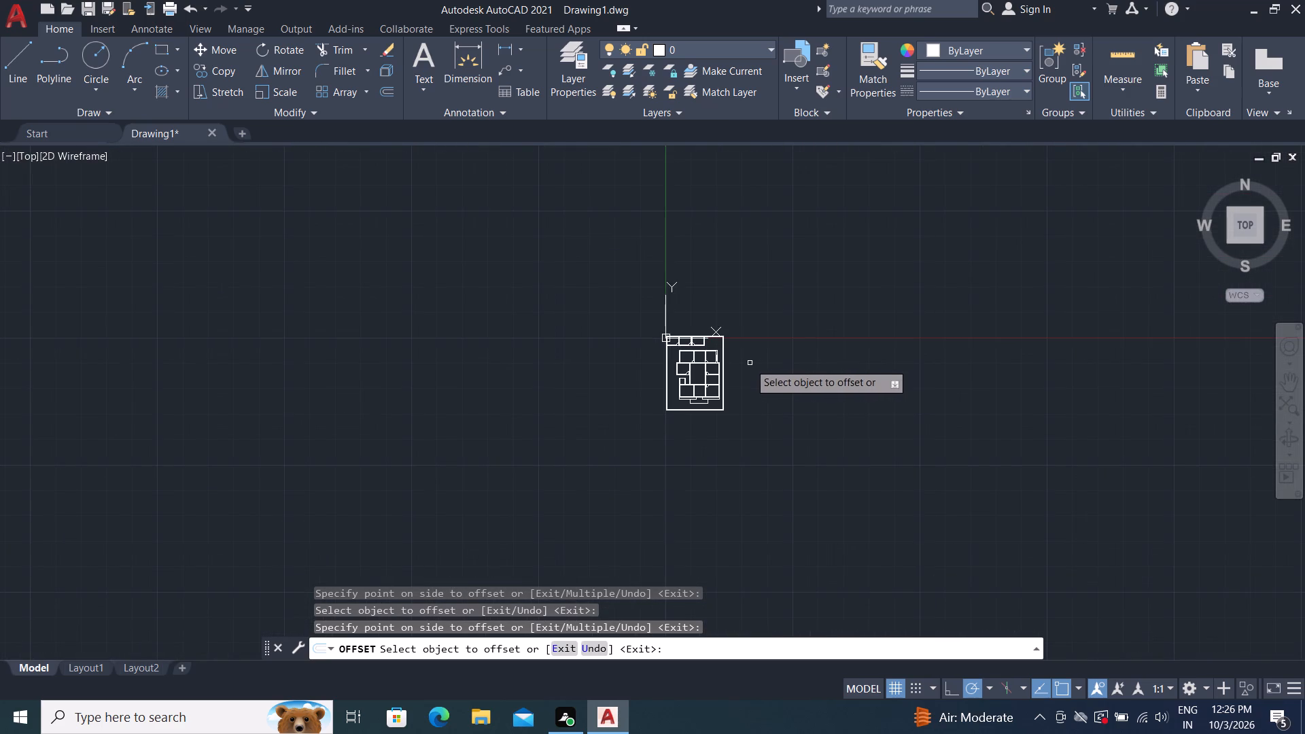
scroll(729, 378, up, 5)
scroll(684, 443, down, 1)
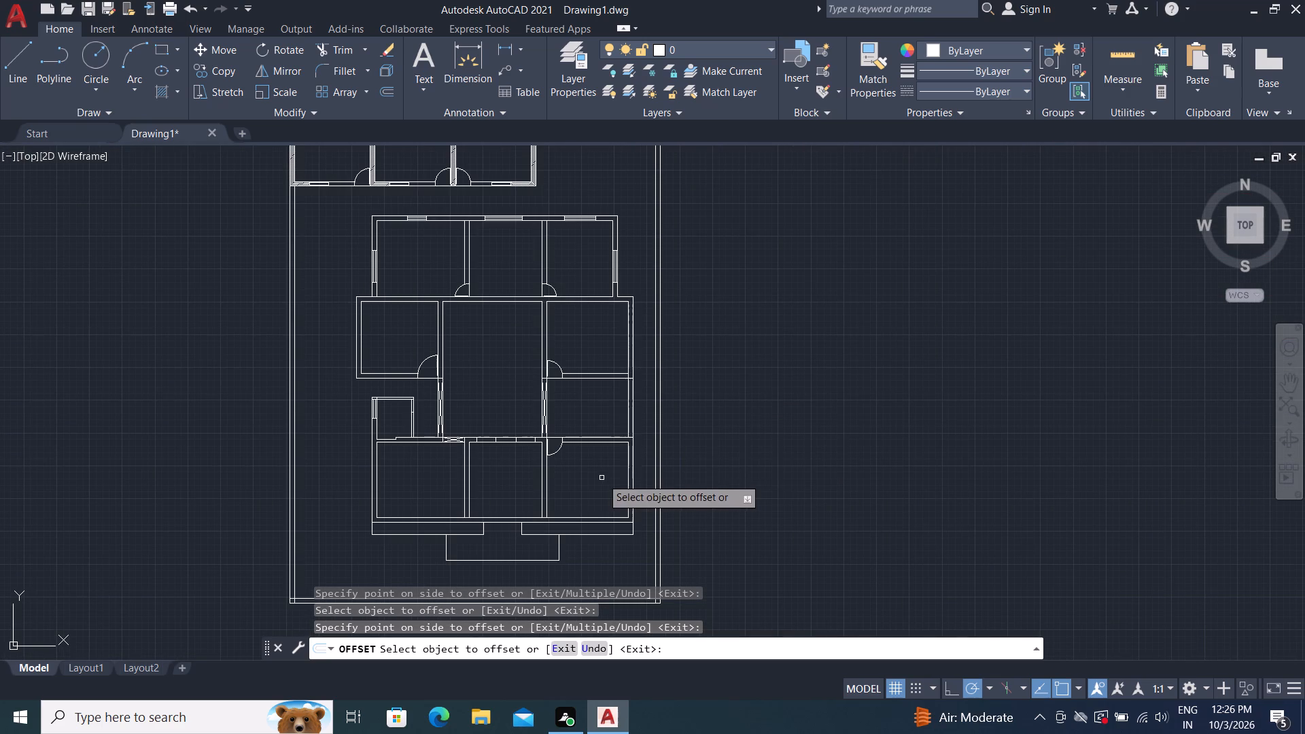
scroll(434, 209, up, 2)
middle_drag(434, 208, 433, 209)
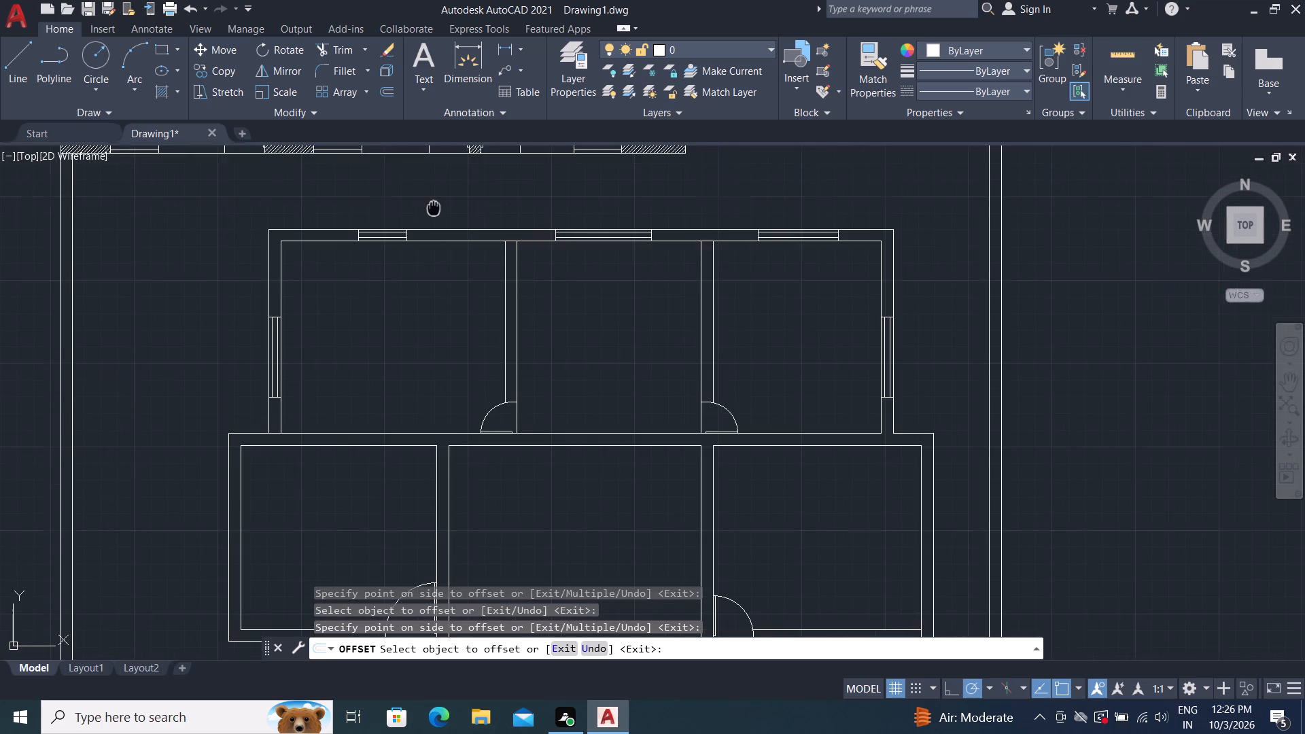
middle_drag(433, 209, 433, 402)
scroll(439, 379, up, 2)
middle_drag(440, 379, 375, 482)
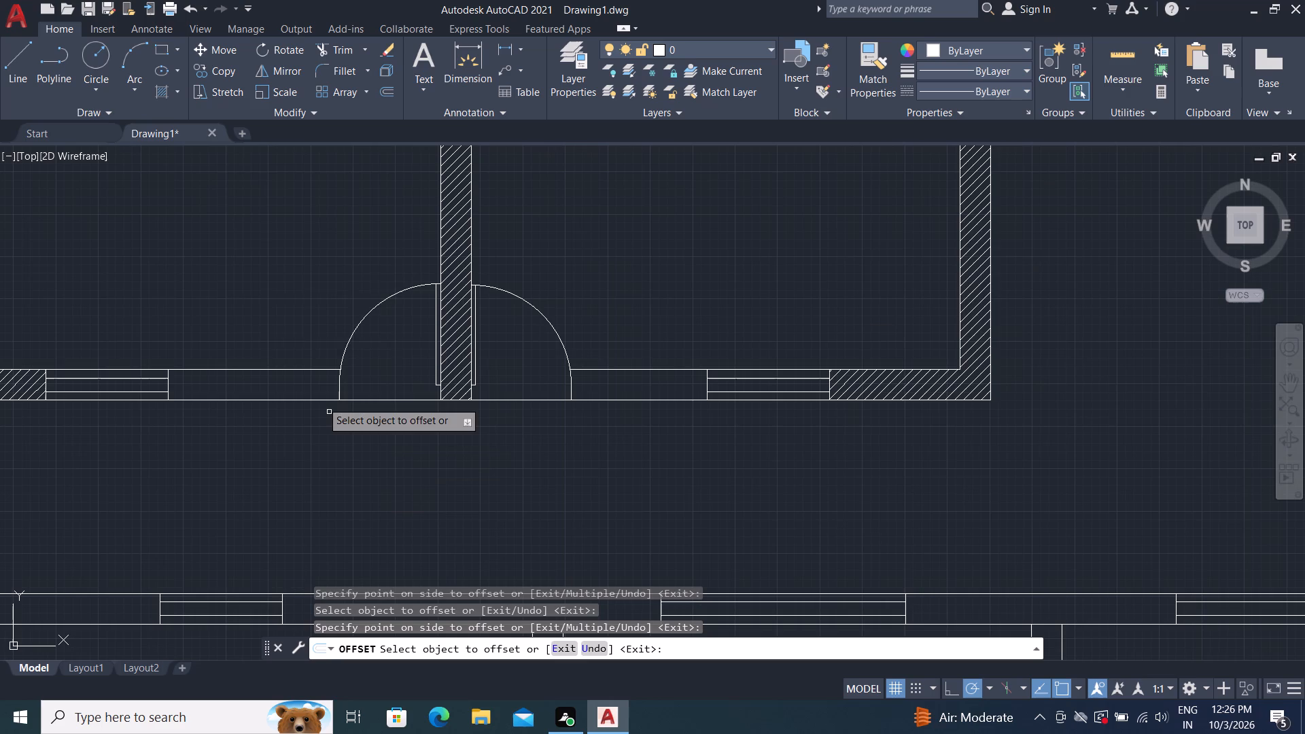
click(194, 68)
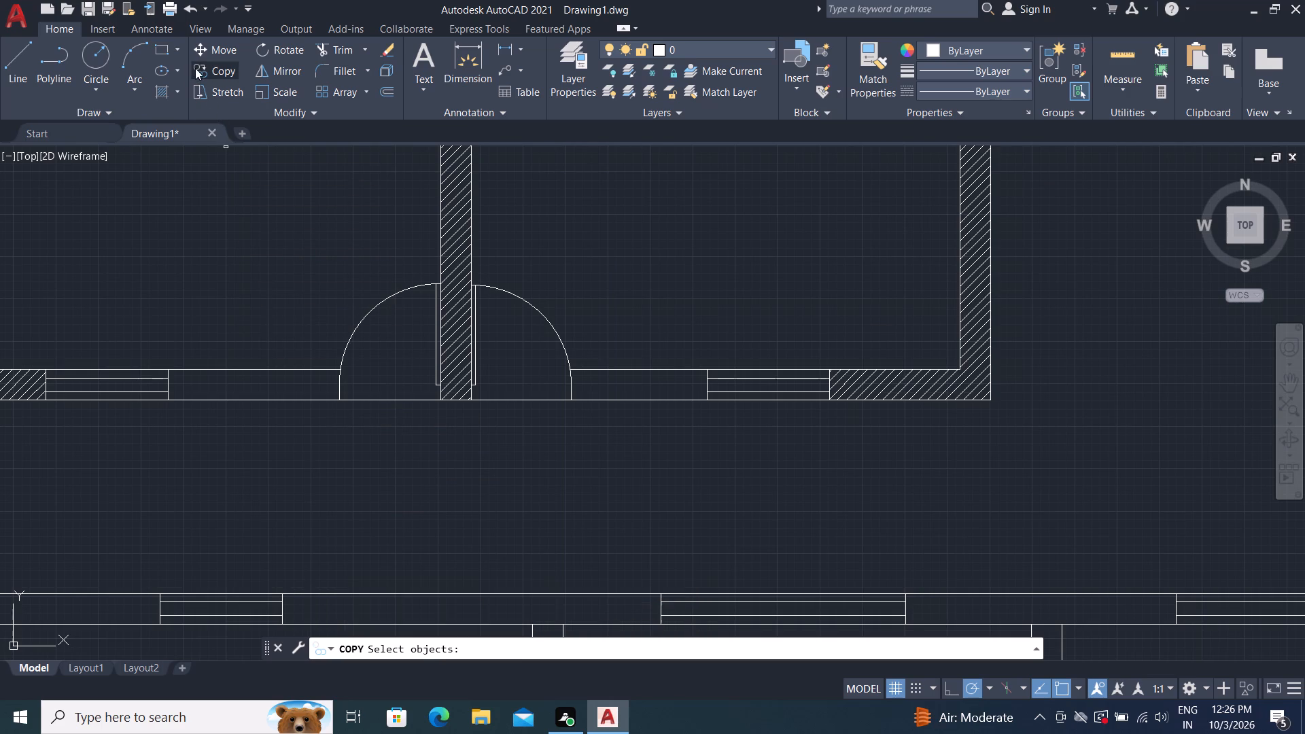
click(544, 315)
scroll(542, 315, up, 1)
right_click(542, 314)
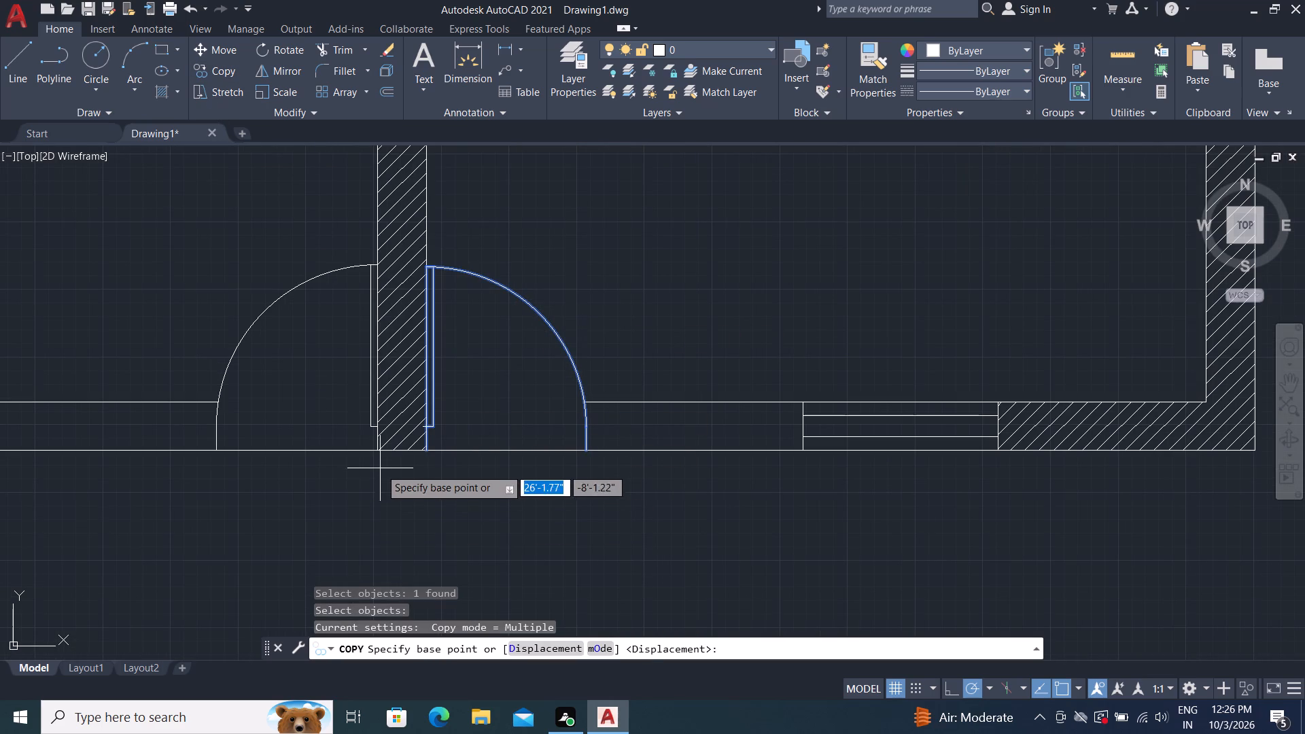
click(425, 453)
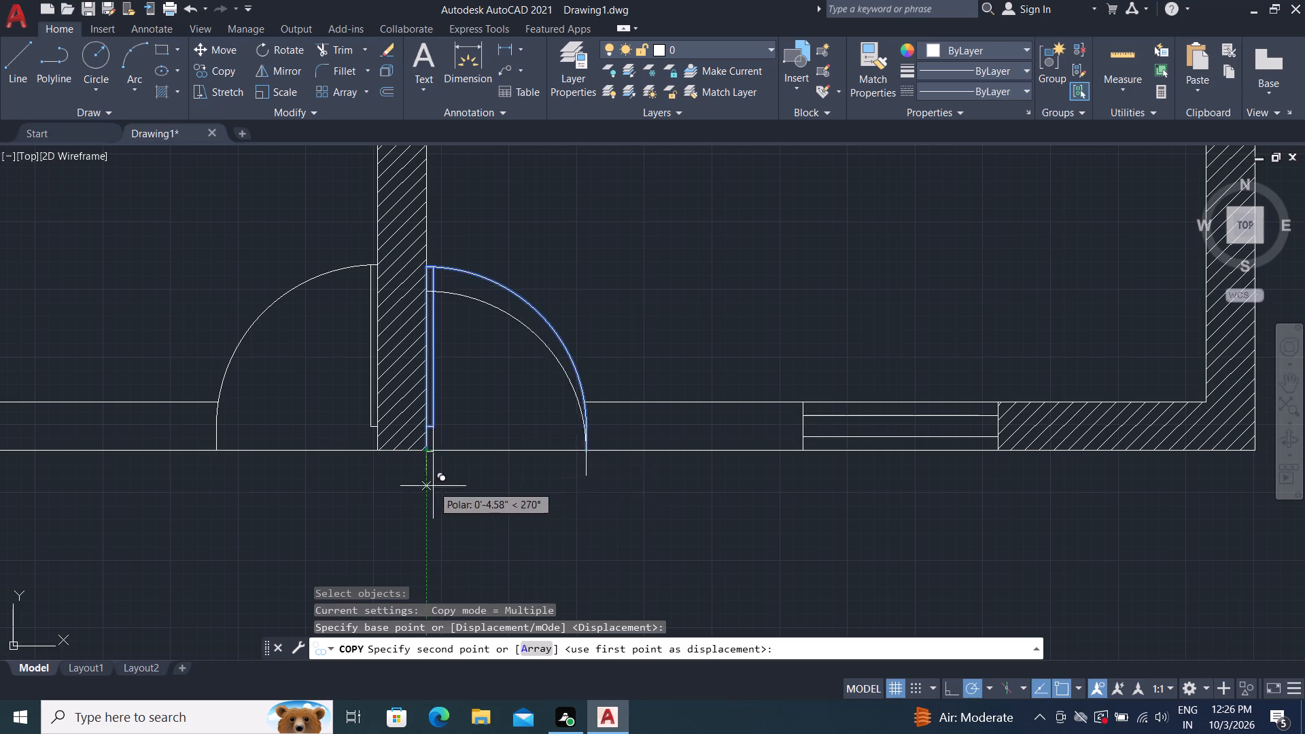
scroll(445, 514, down, 2)
middle_drag(447, 516, 282, 198)
middle_drag(716, 240, 708, 433)
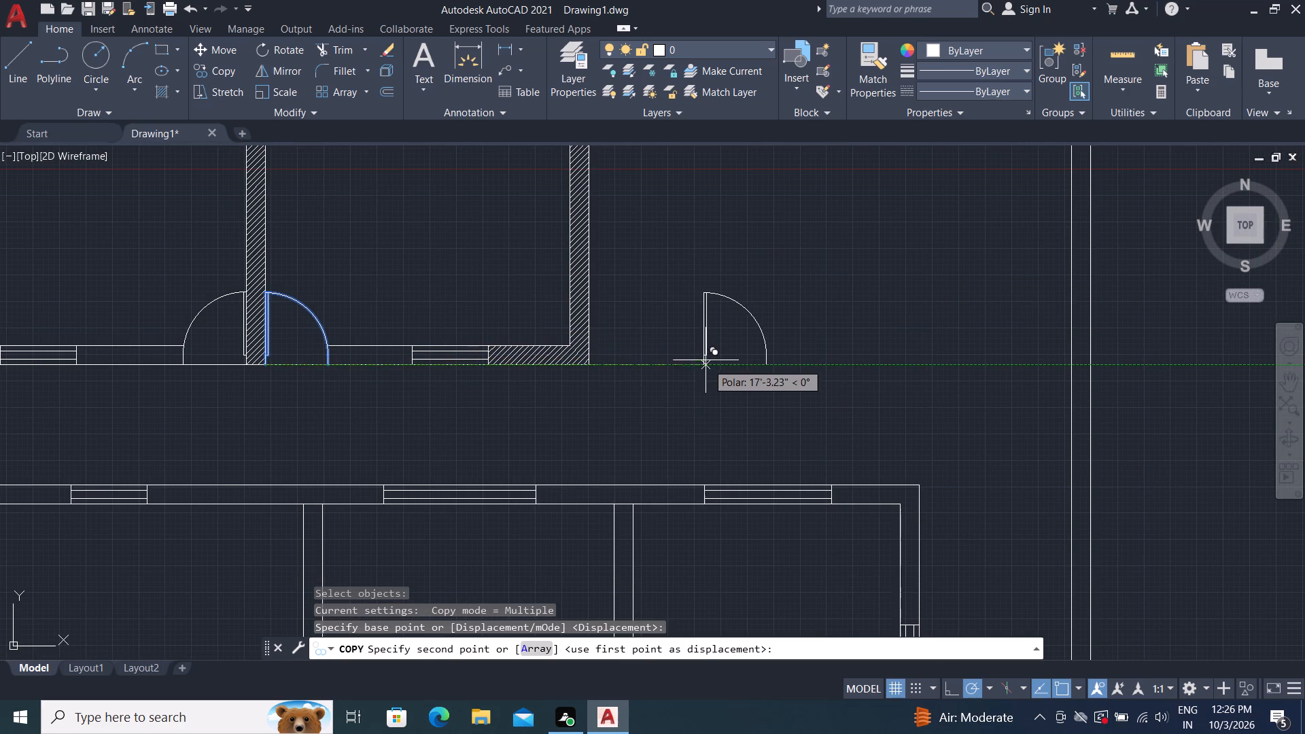
click(708, 364)
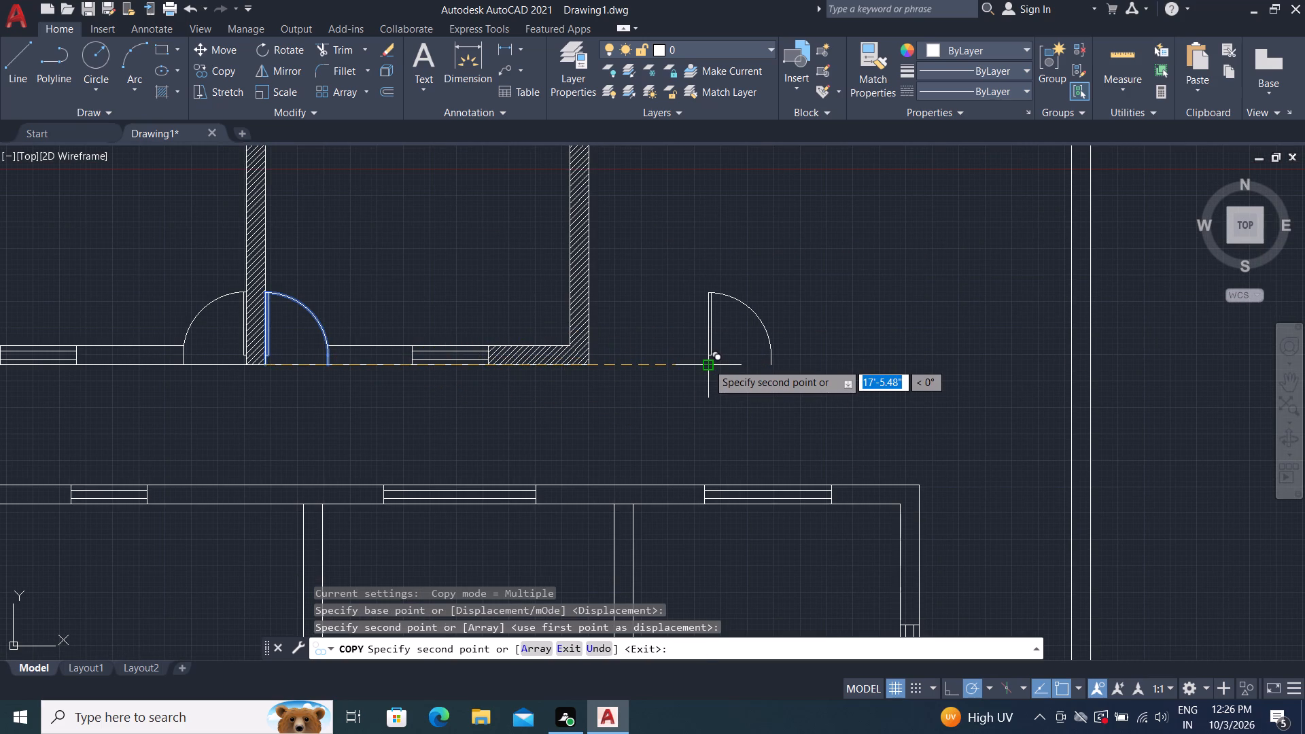
key(Escape)
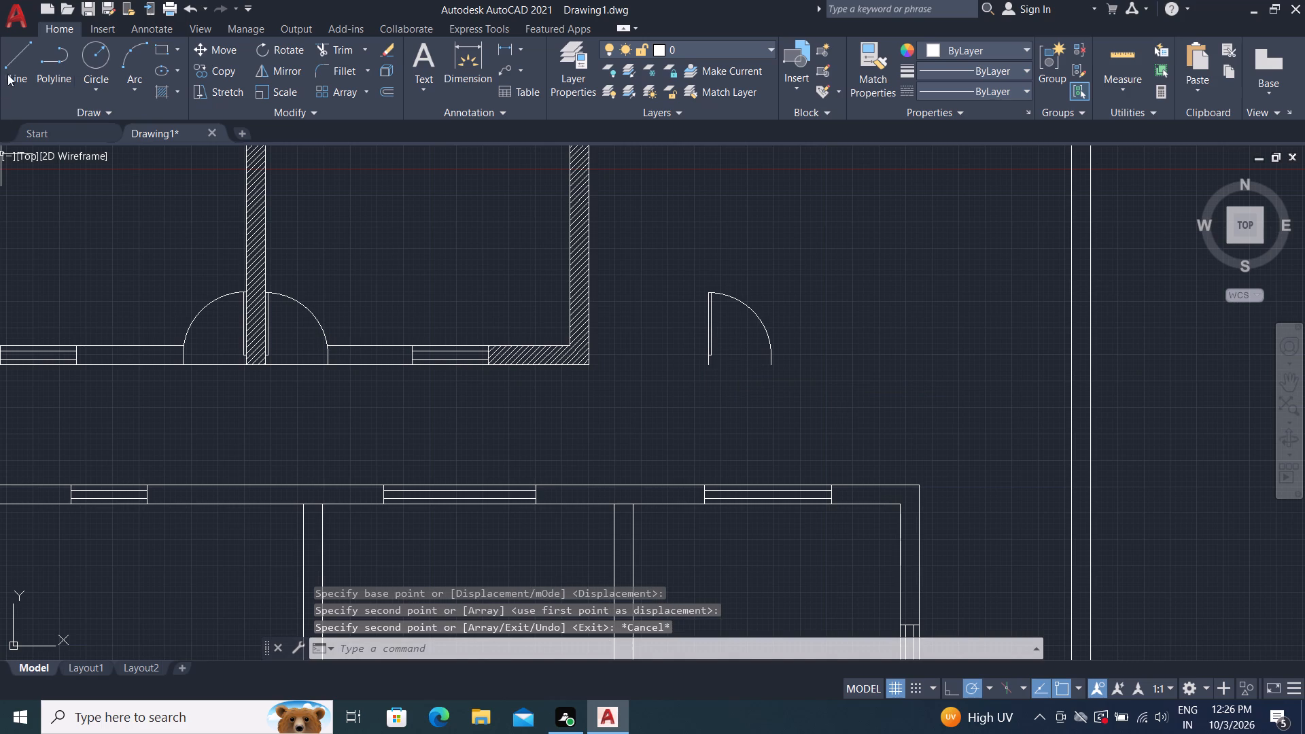
Copy the opposite-facing door beside the same hatched partition so its arc end meets the loose door's arc end, forming a double door.
click(201, 70)
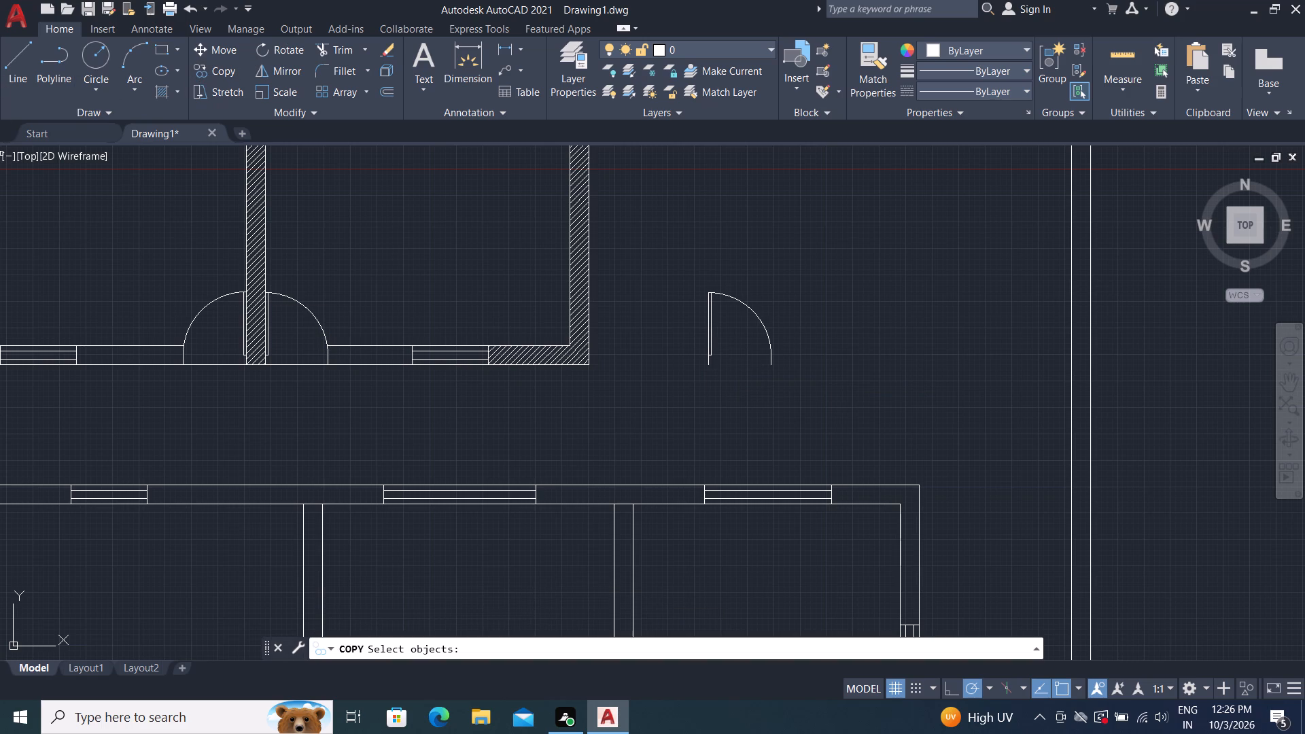
scroll(245, 380, up, 1)
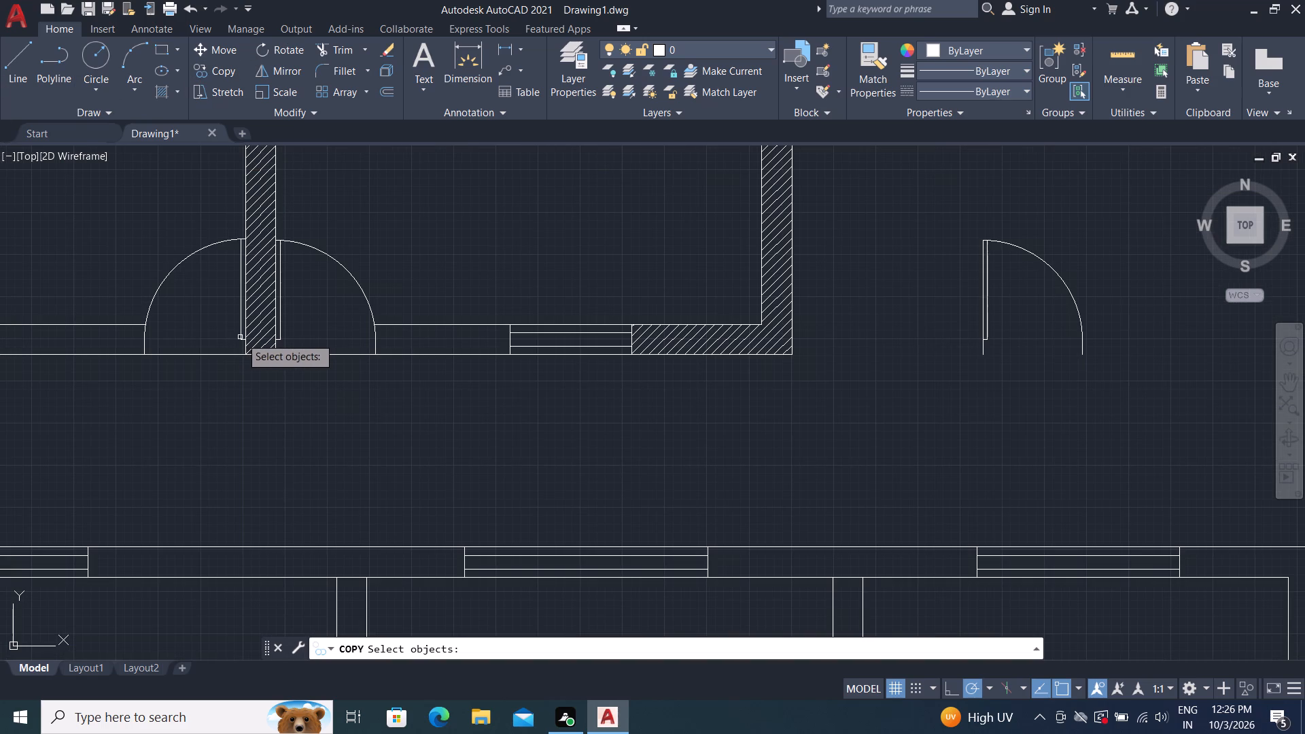
click(242, 337)
scroll(239, 339, up, 1)
right_click(239, 340)
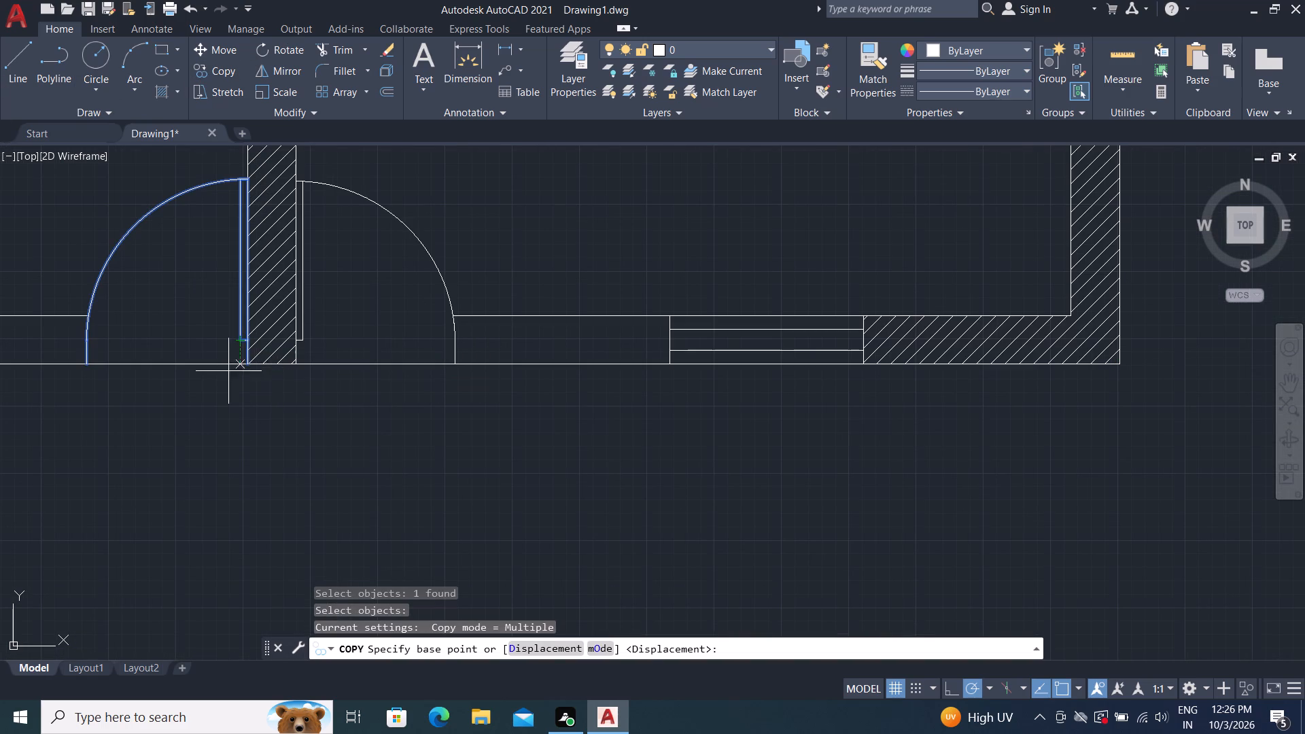
click(87, 366)
scroll(138, 260, down, 3)
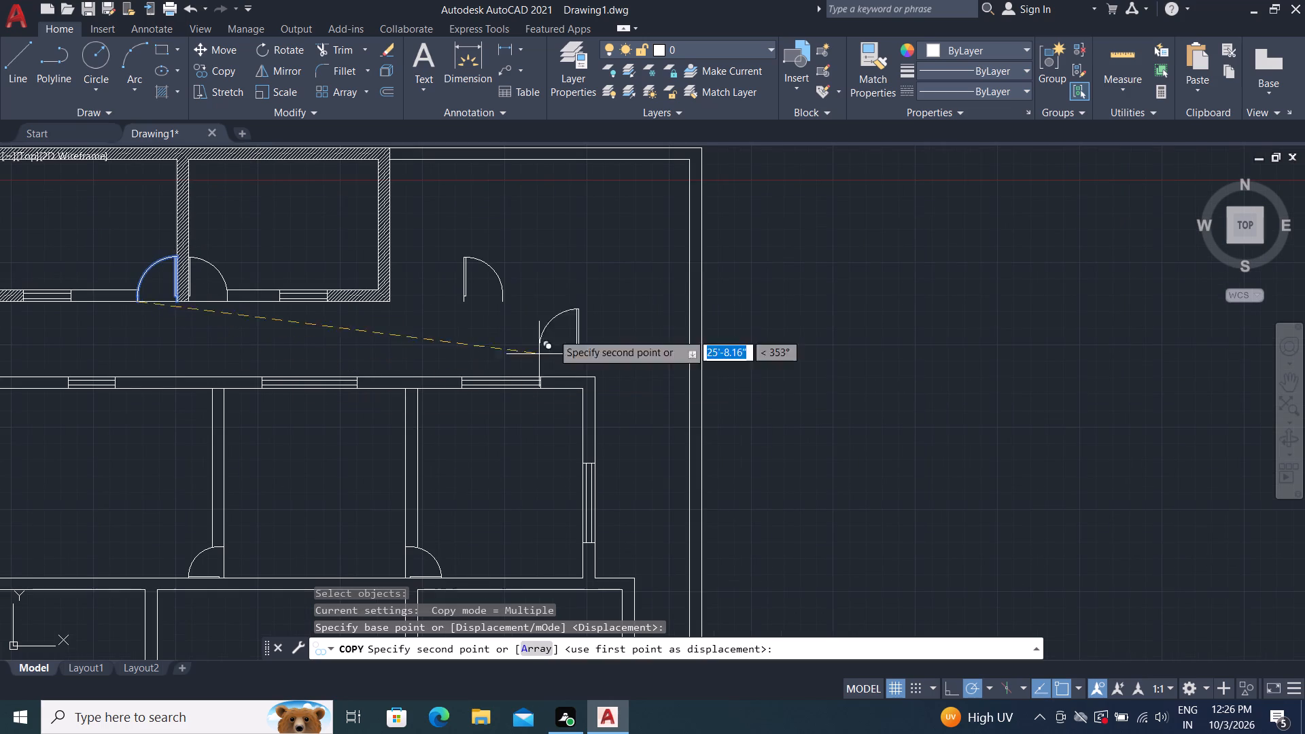
scroll(504, 298, up, 4)
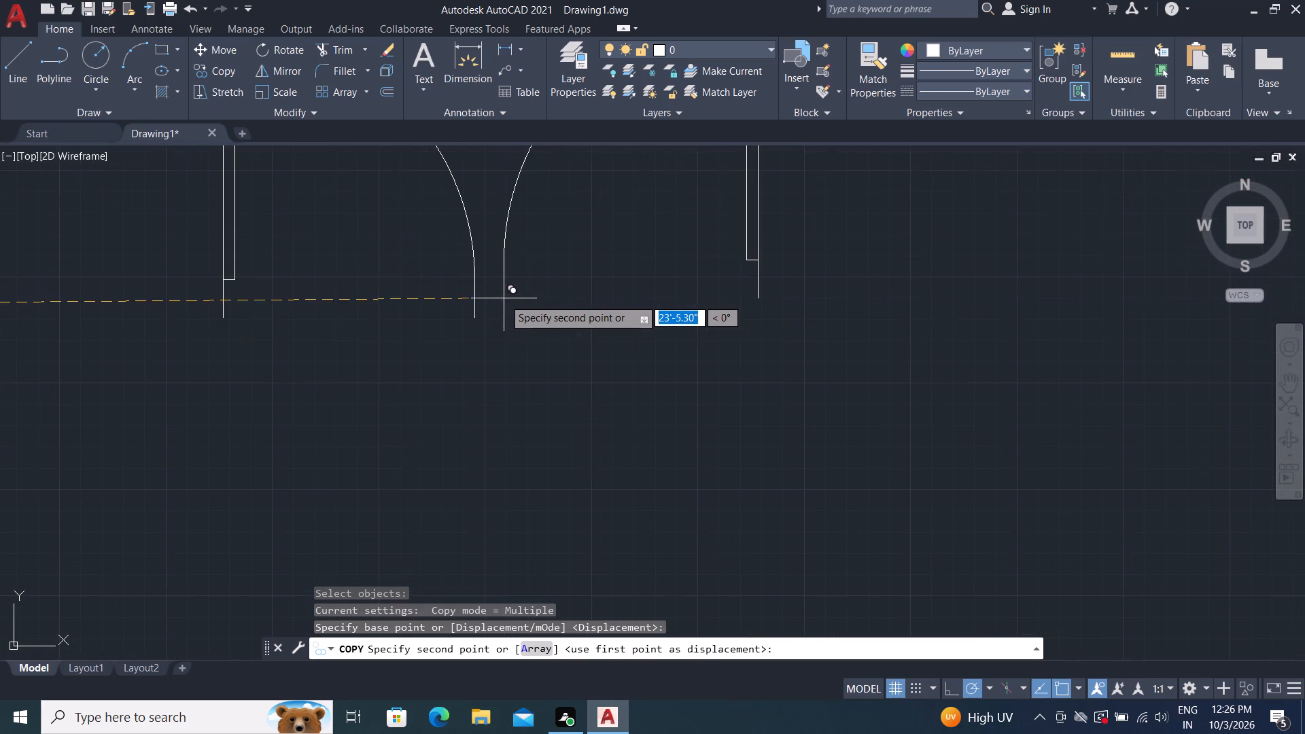
click(475, 317)
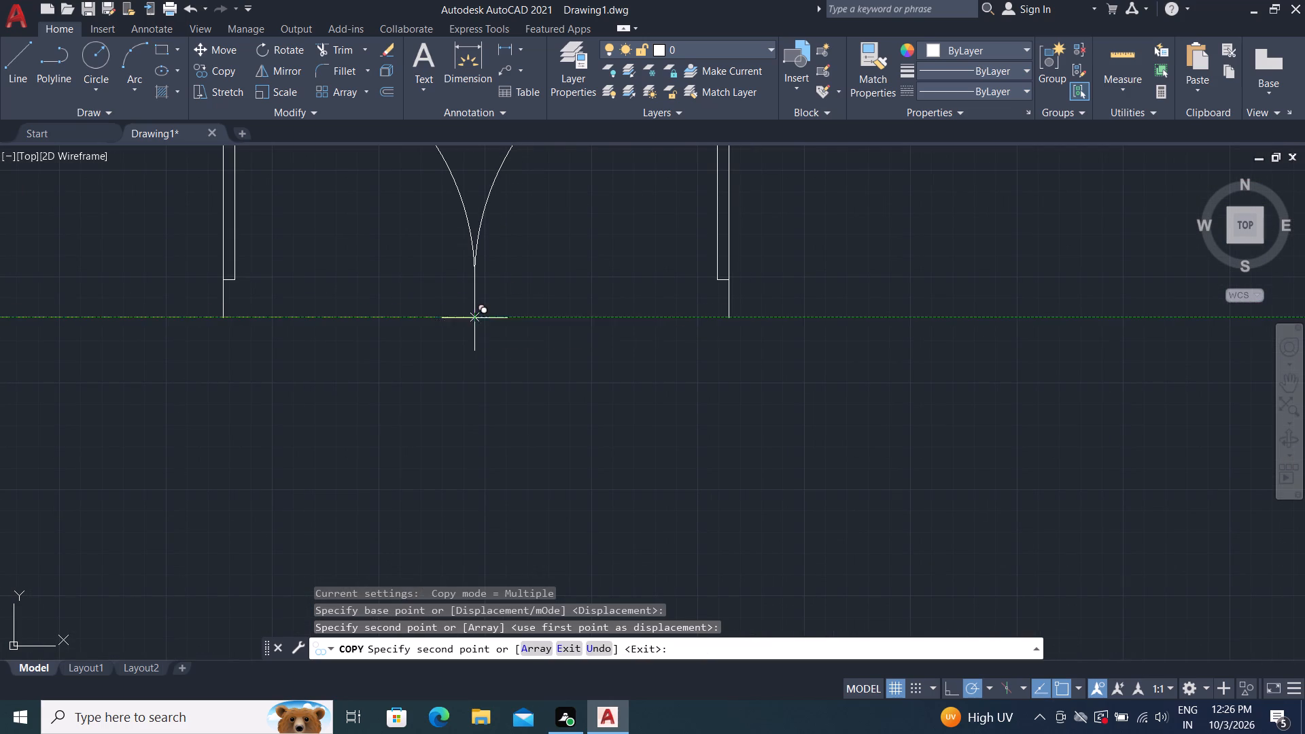
scroll(602, 330, down, 1)
key(Escape)
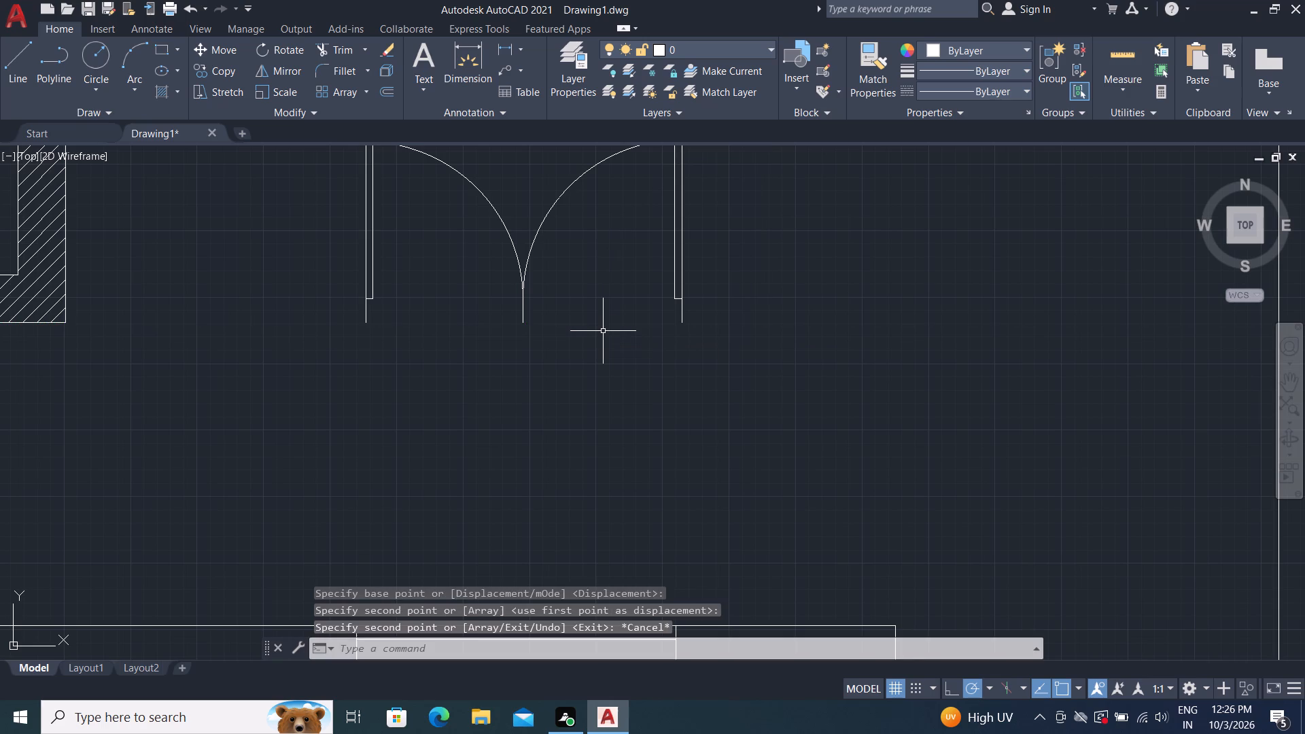
Scale both leaves of the loose double door by about 0.82 from the bottom point where they meet.
middle_drag(581, 317, 594, 360)
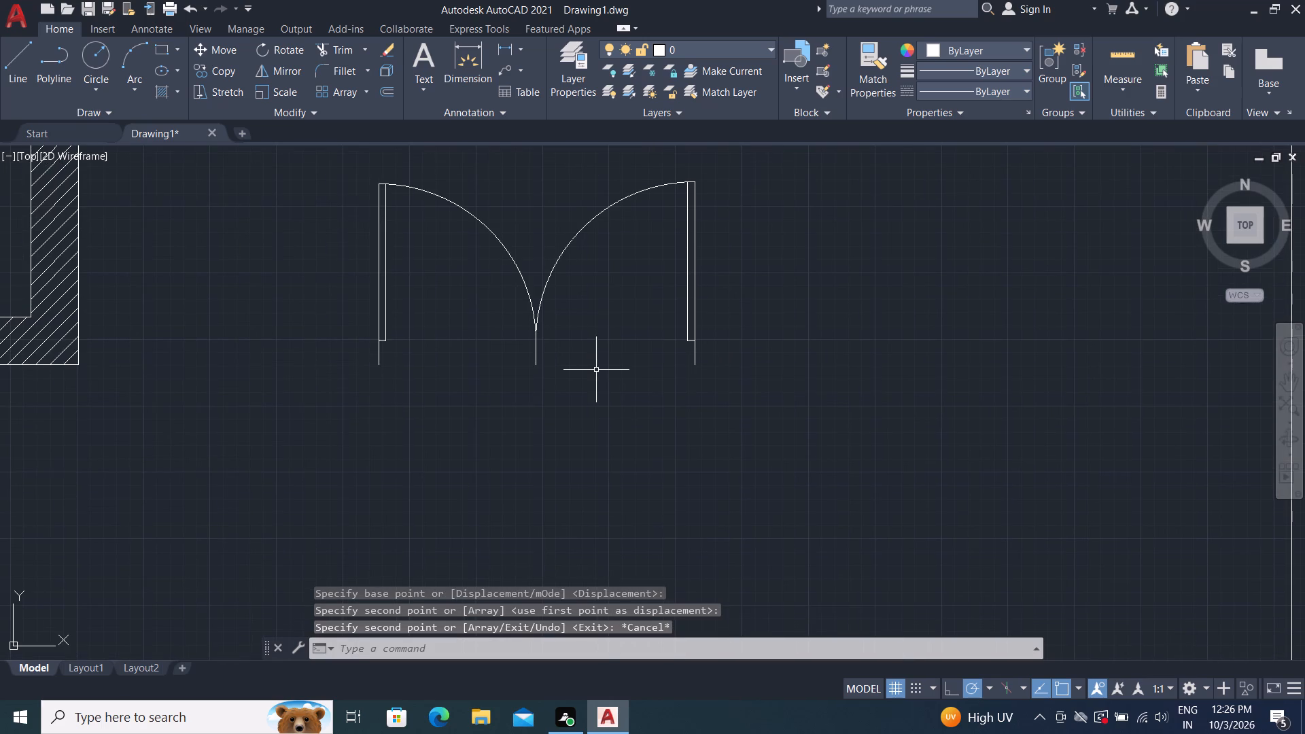
text(SC)
key(space)
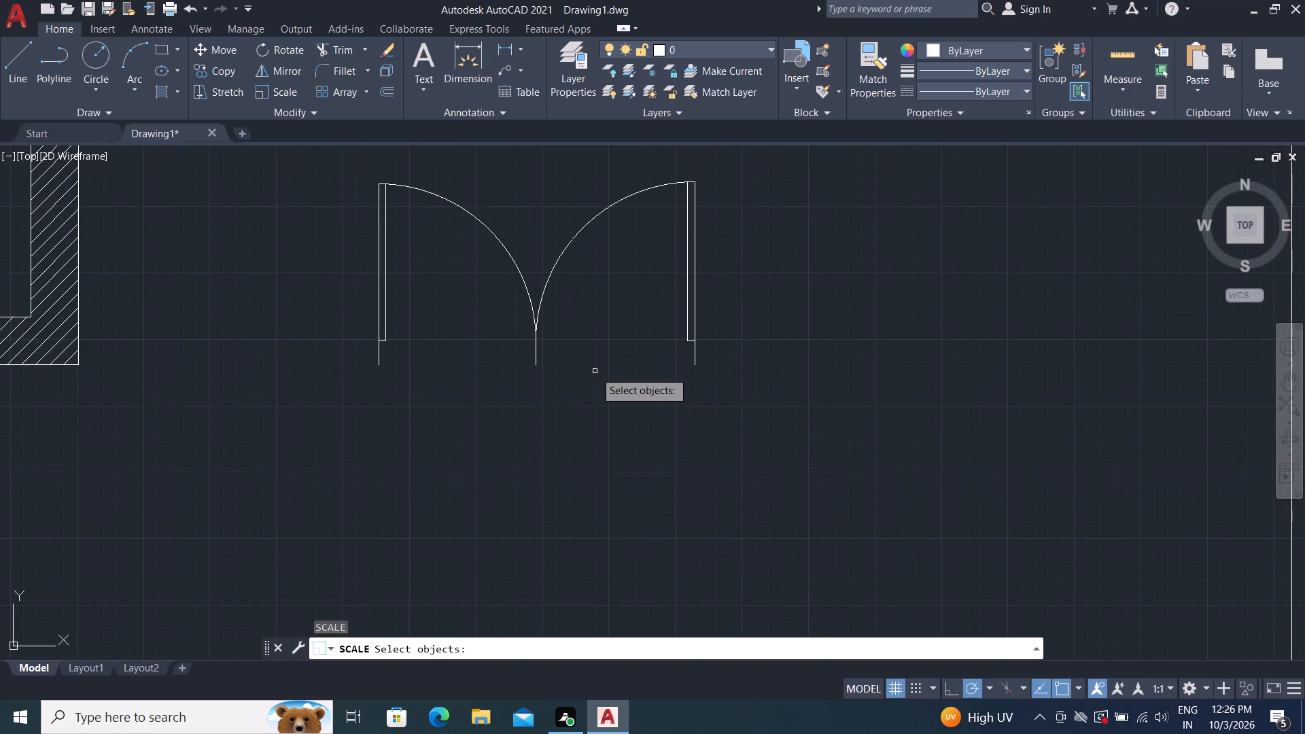
click(520, 276)
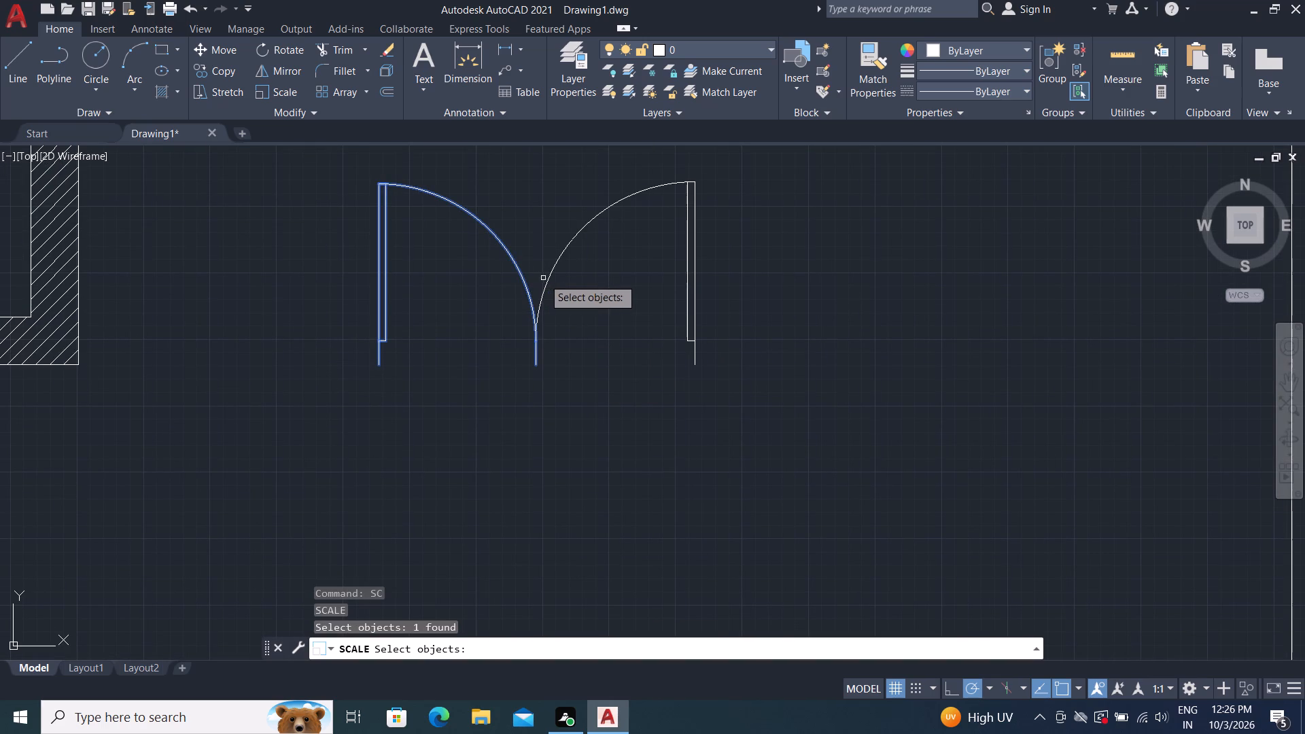
click(546, 281)
right_click(554, 303)
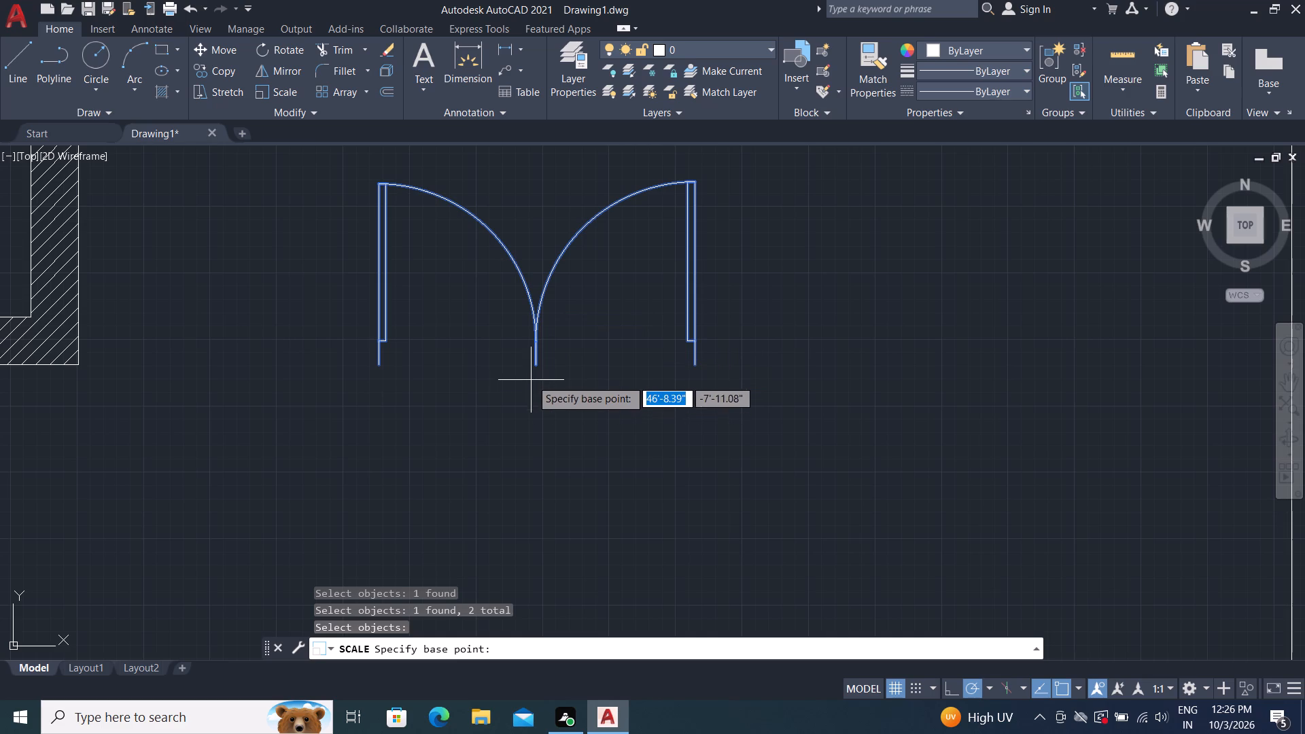
click(537, 364)
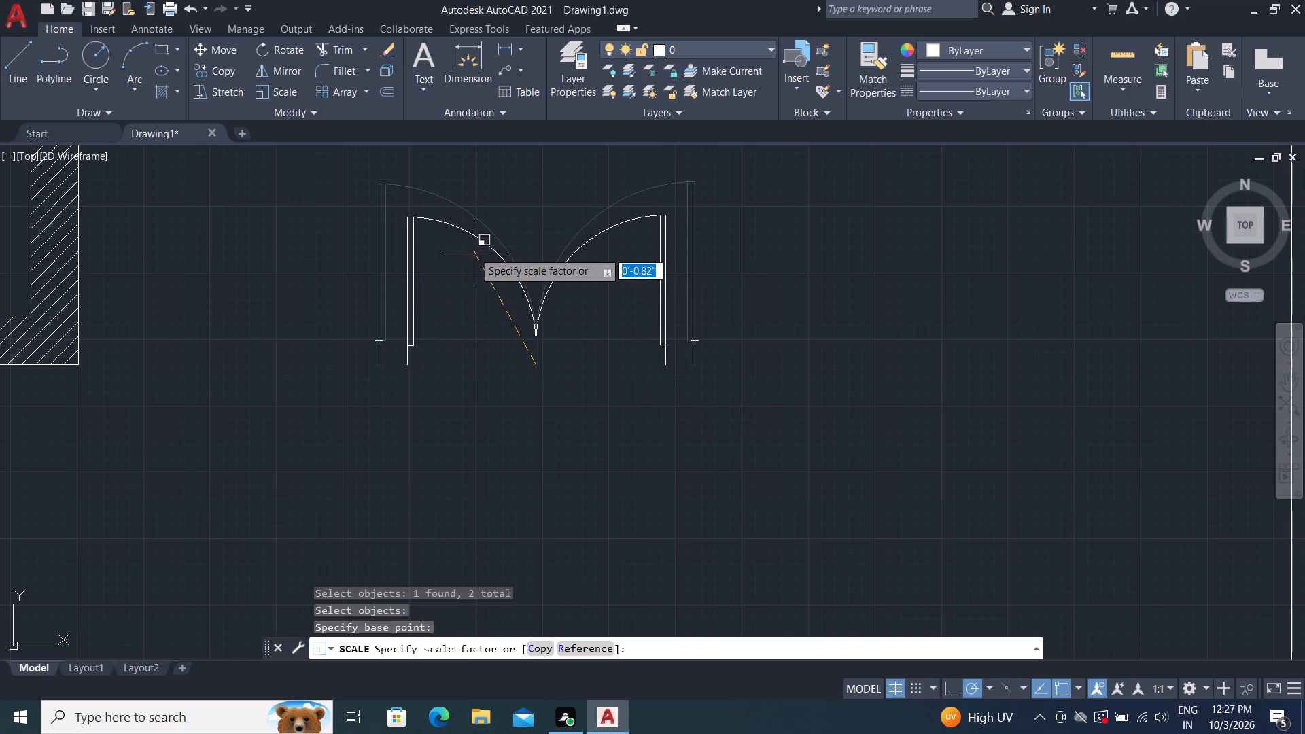
click(474, 251)
Copy the loose double door twice by its bottom meeting point onto the front middle room's inner rear-left corner.
scroll(475, 254, down, 2)
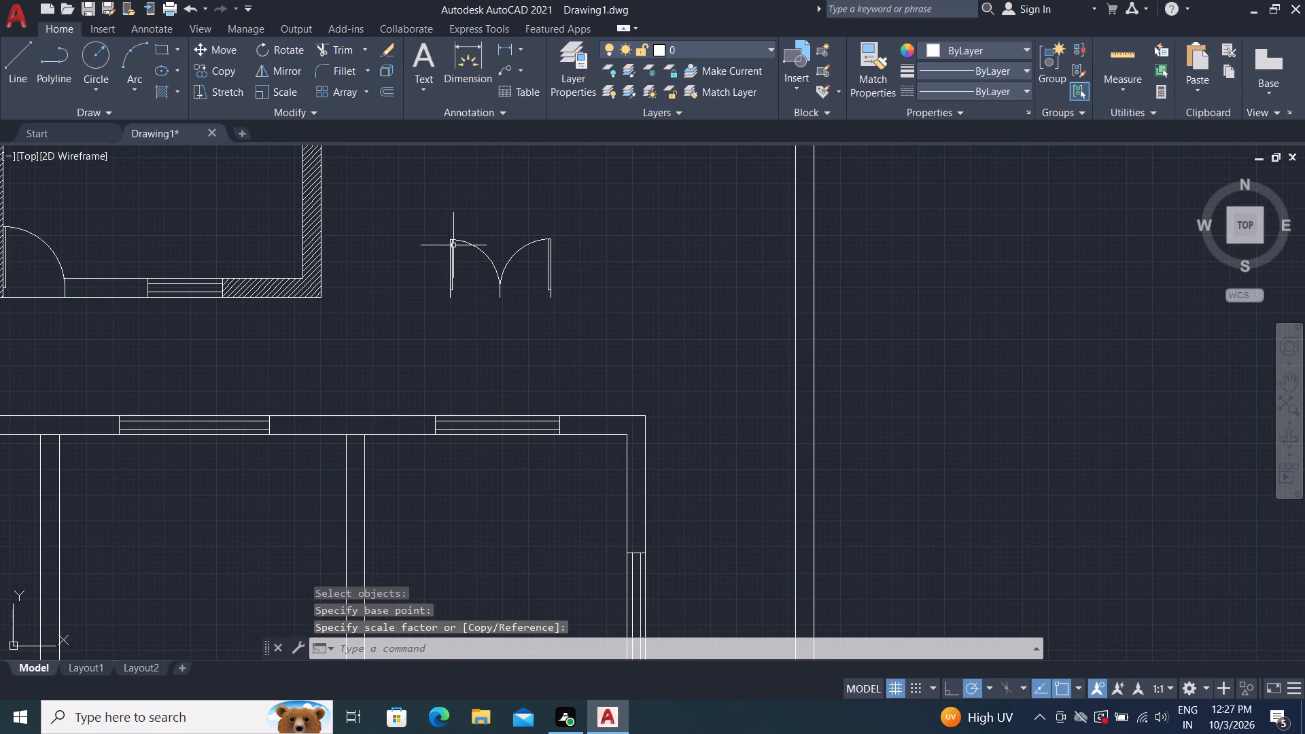
click(421, 214)
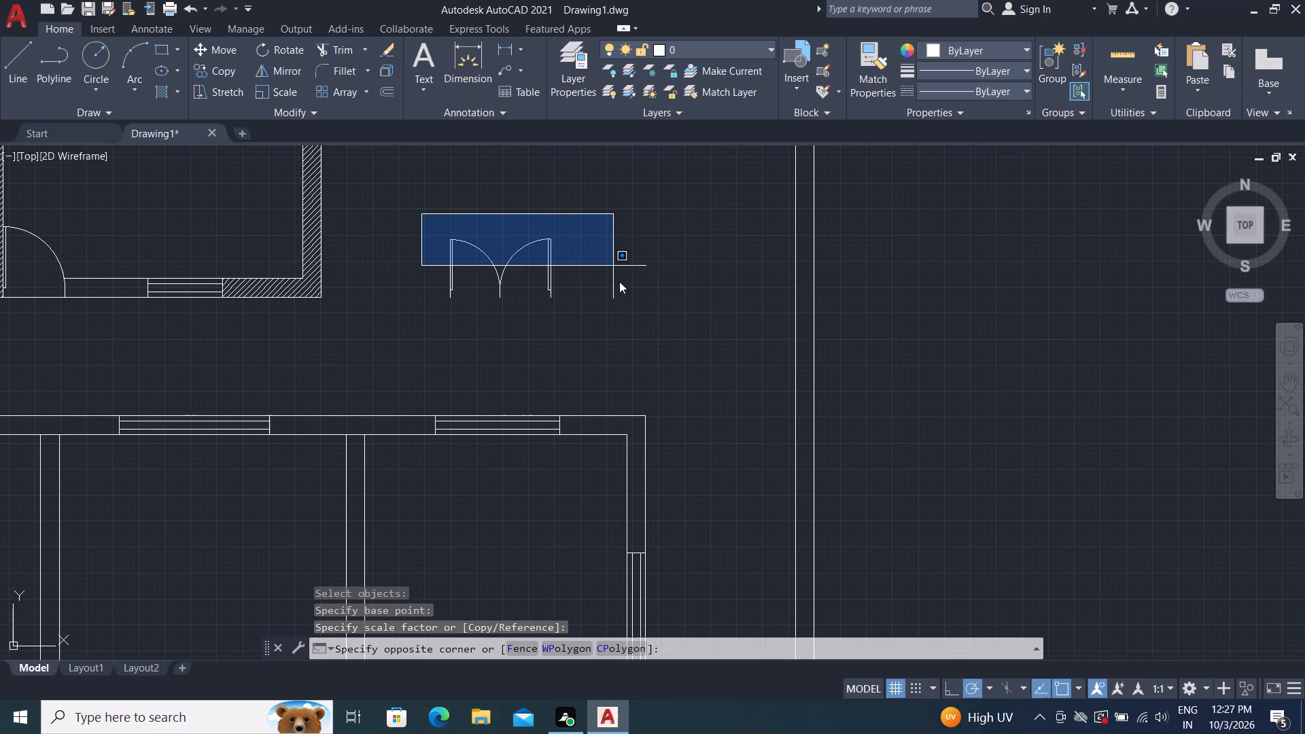
click(601, 323)
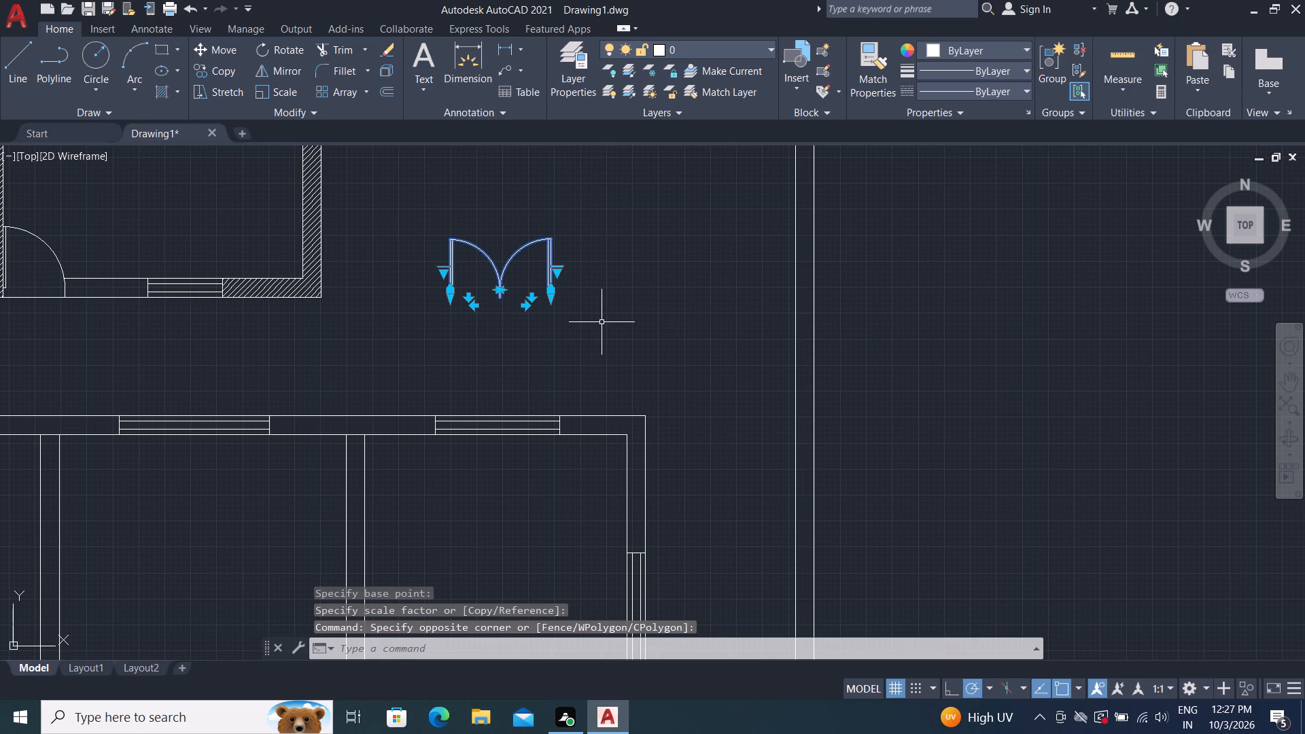
text(CO)
key(space)
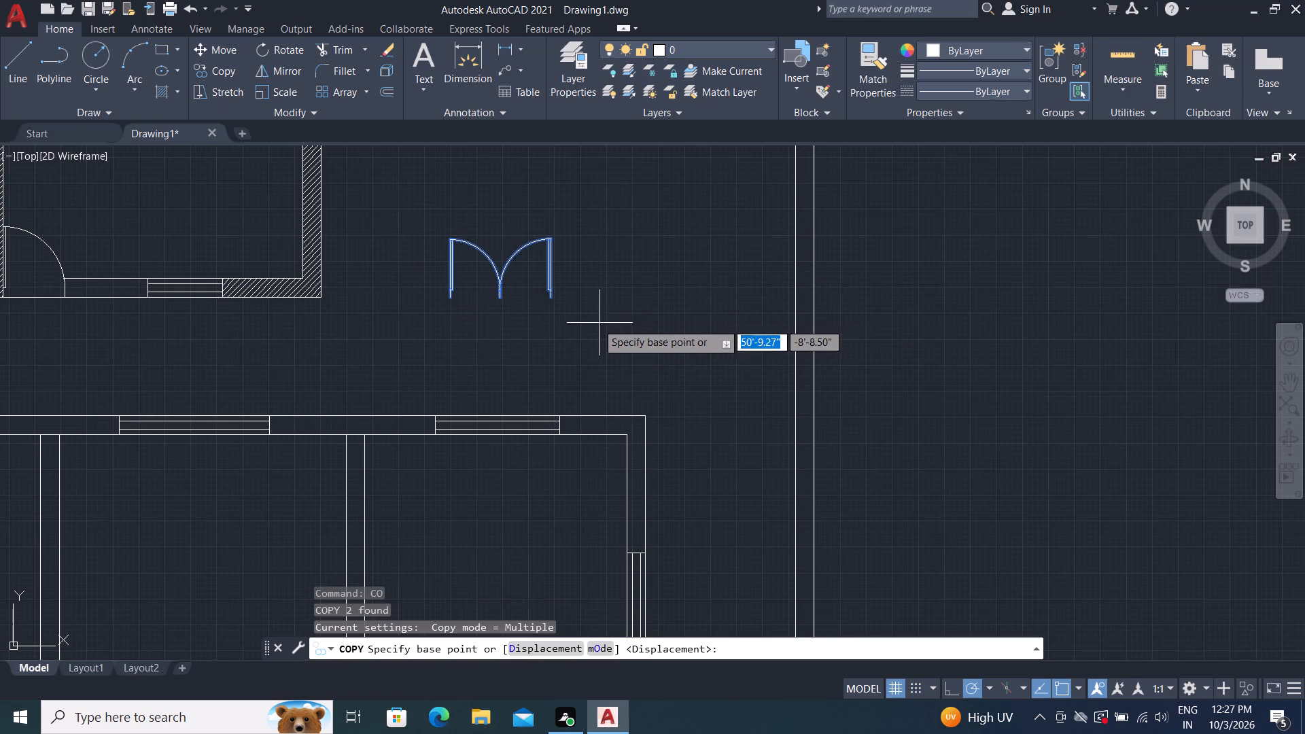
click(498, 300)
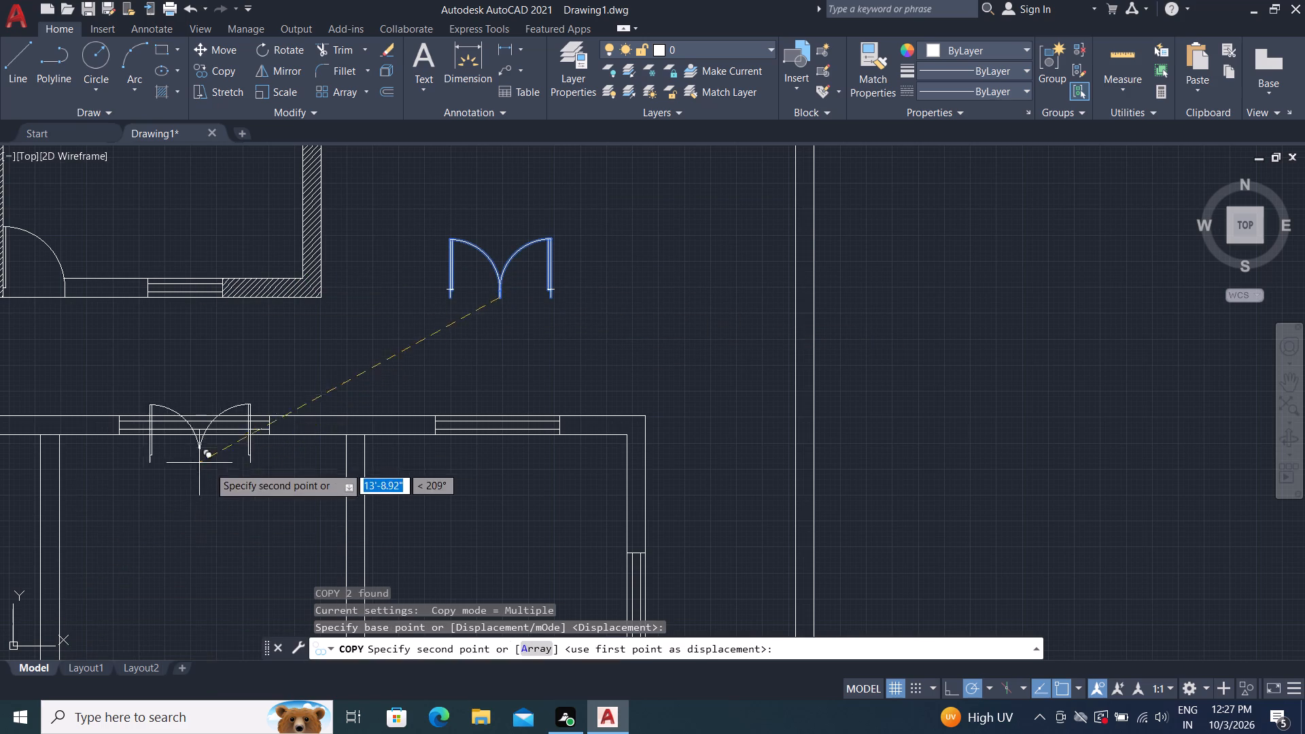
middle_drag(212, 468, 315, 0)
scroll(341, 60, down, 2)
scroll(350, 281, down, 4)
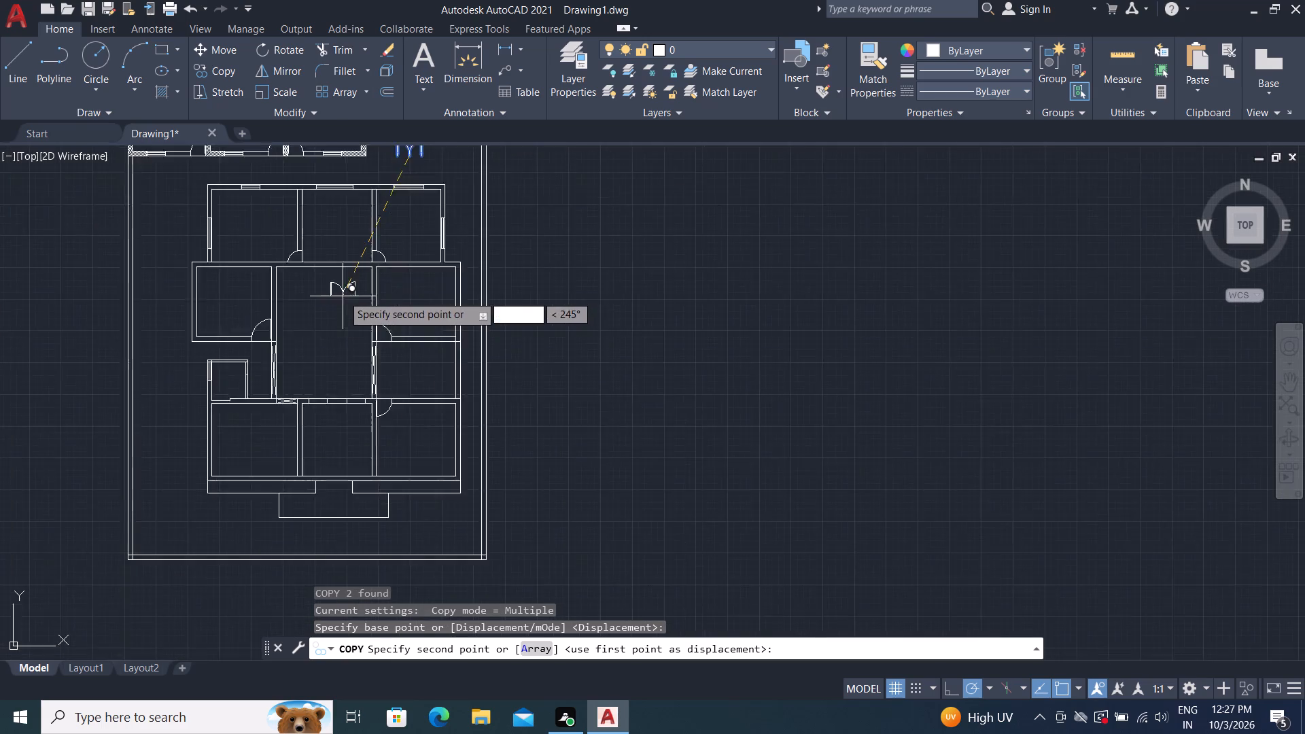
scroll(343, 421, up, 4)
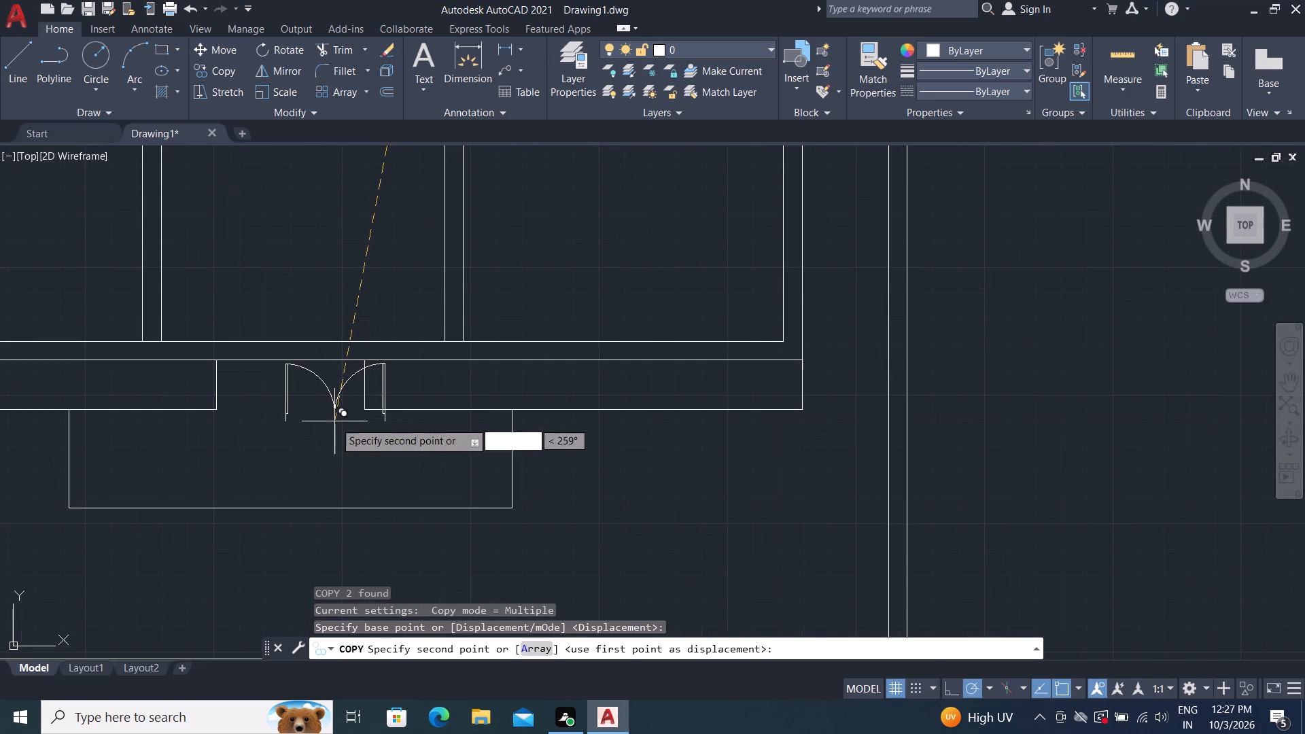
scroll(292, 386, down, 1)
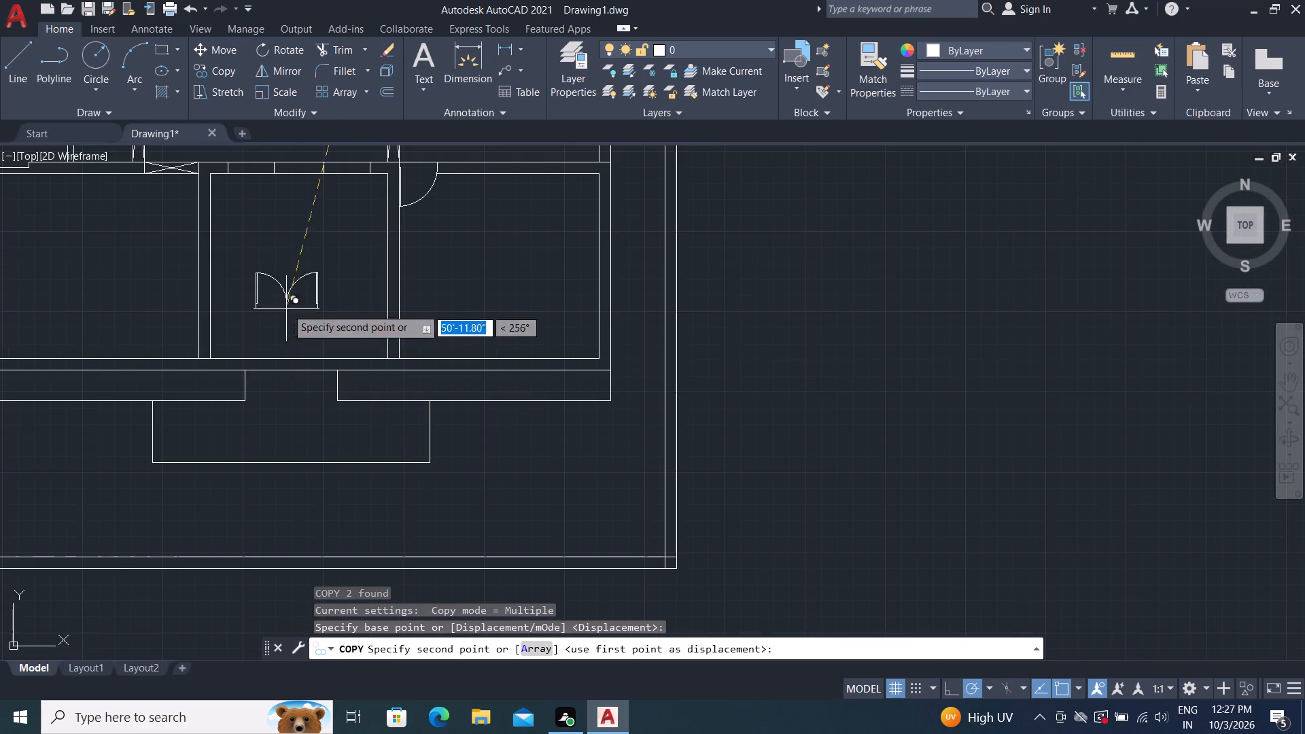
middle_drag(286, 308, 307, 396)
scroll(322, 268, up, 3)
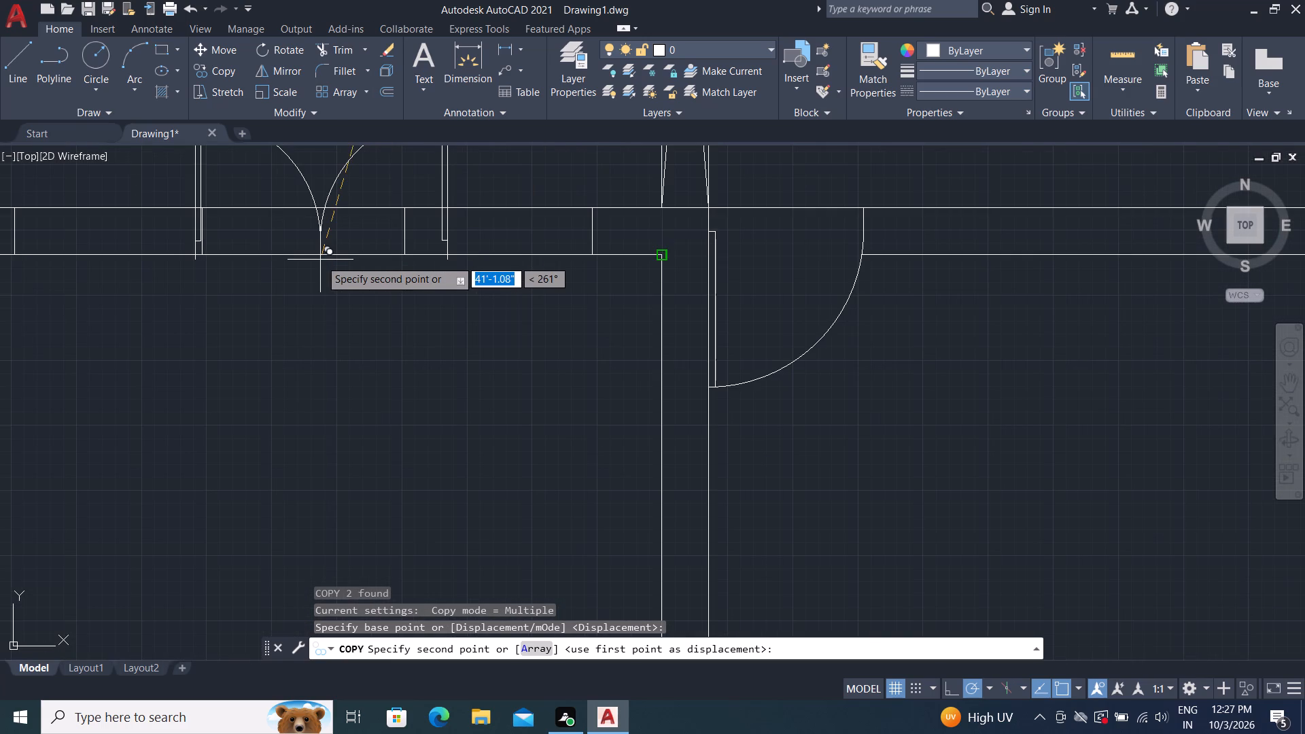
scroll(295, 256, up, 1)
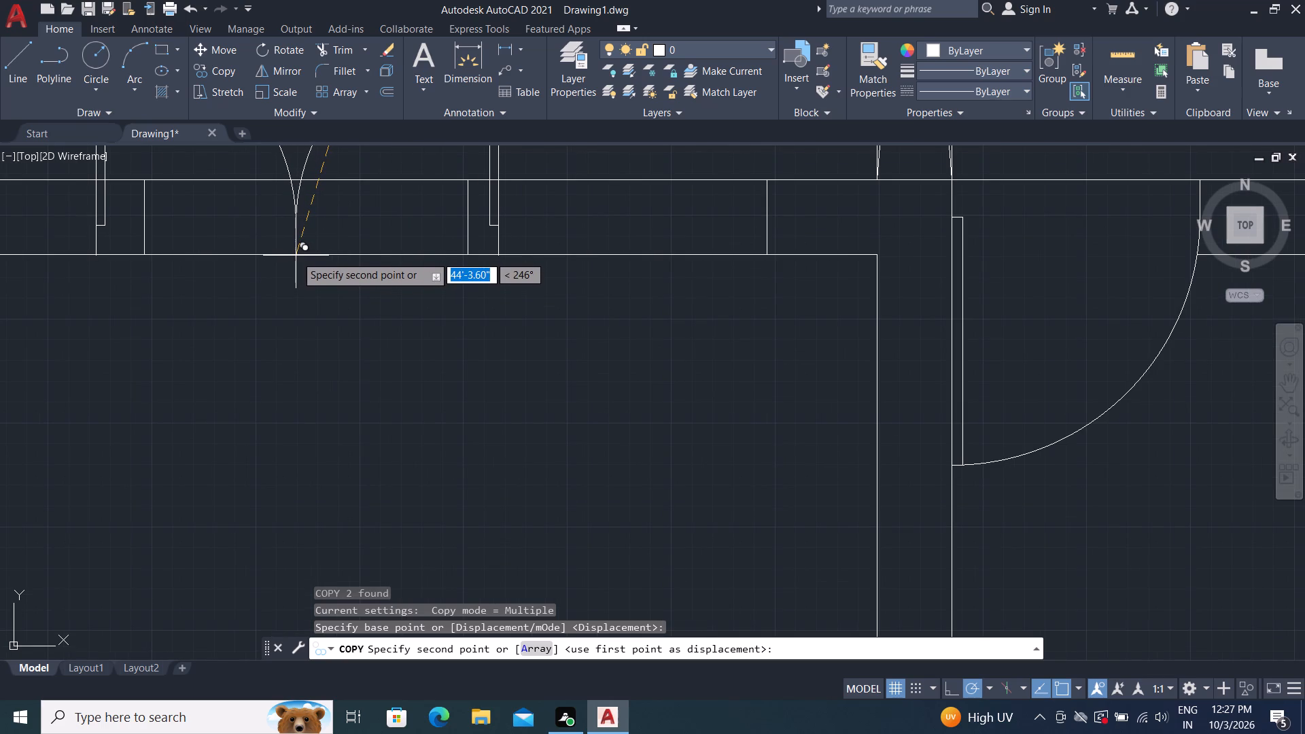
click(296, 256)
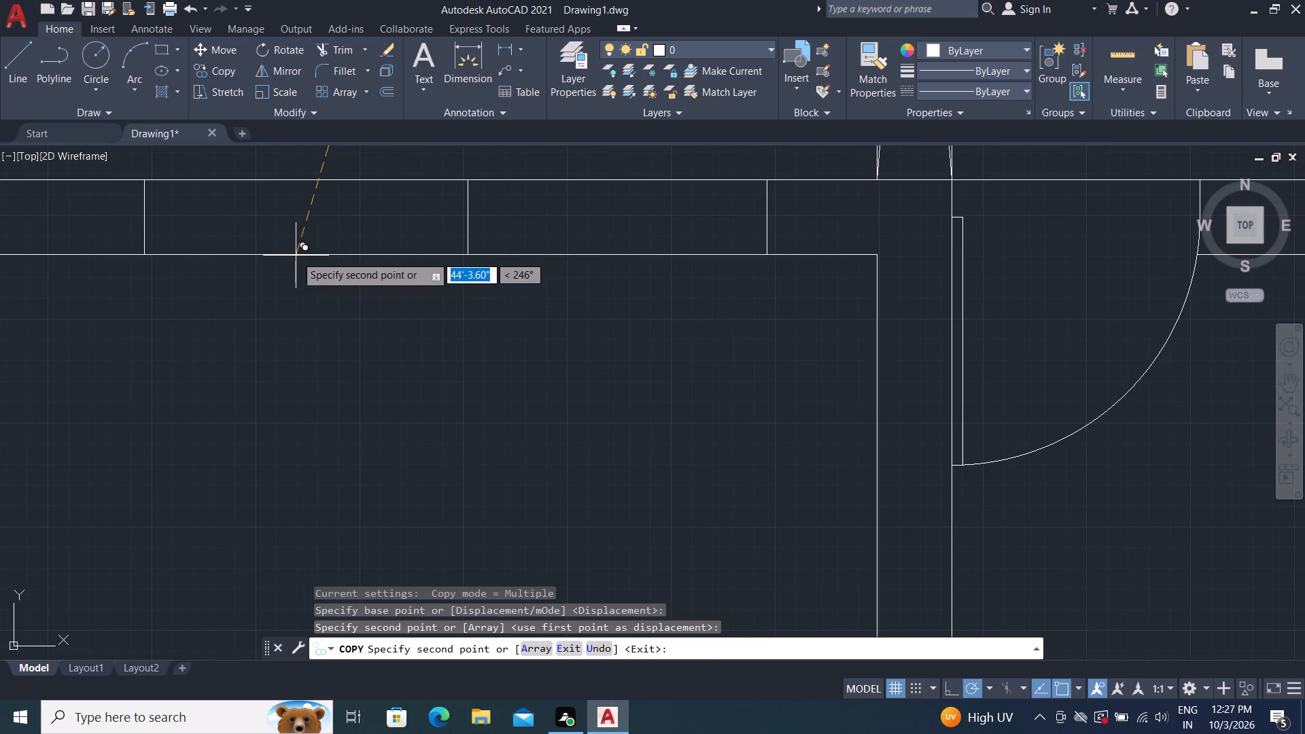
scroll(298, 262, down, 1)
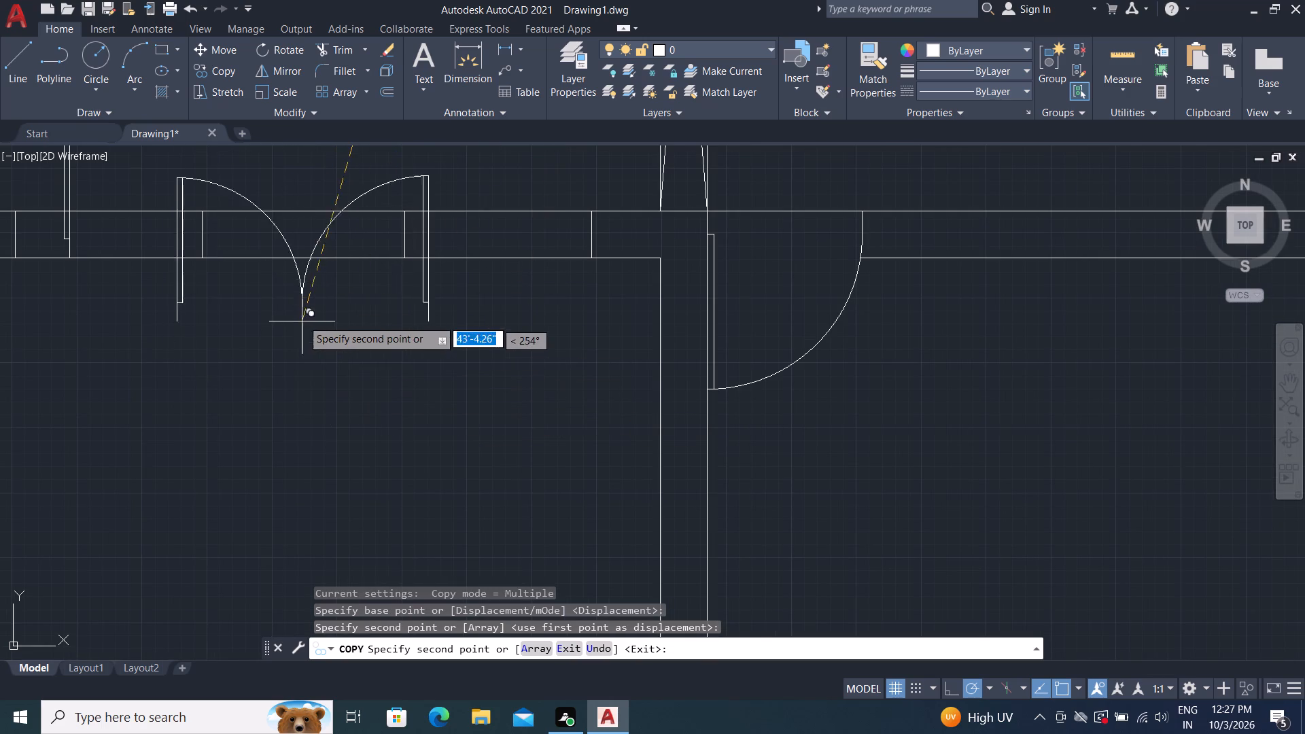
middle_drag(294, 279, 368, 490)
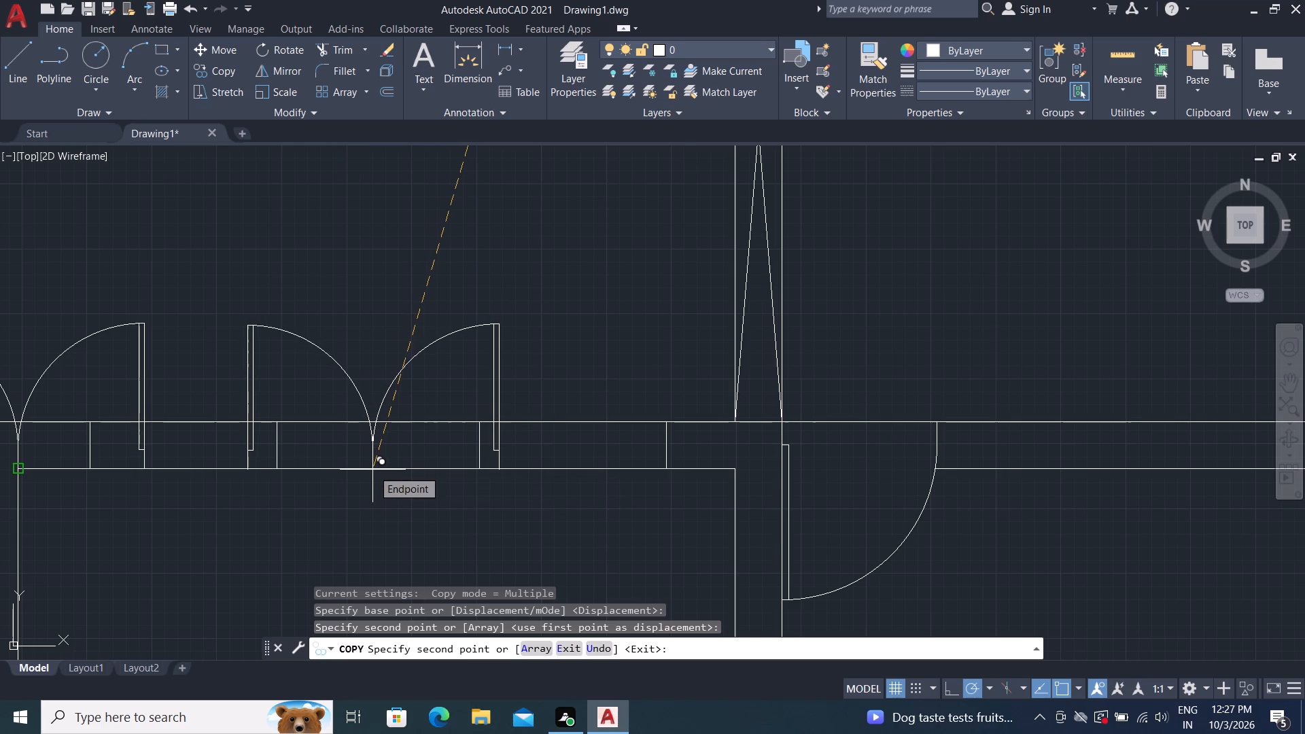
click(375, 470)
scroll(375, 470, down, 1)
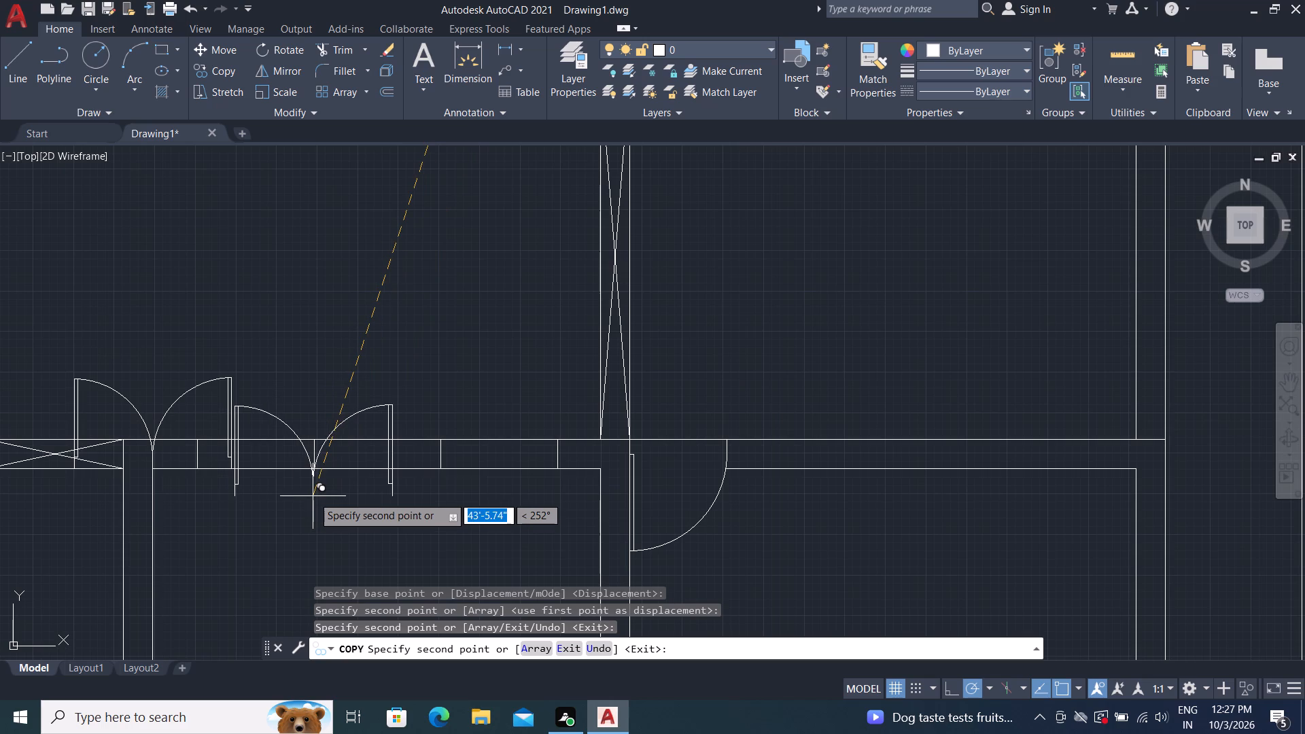
key(Escape)
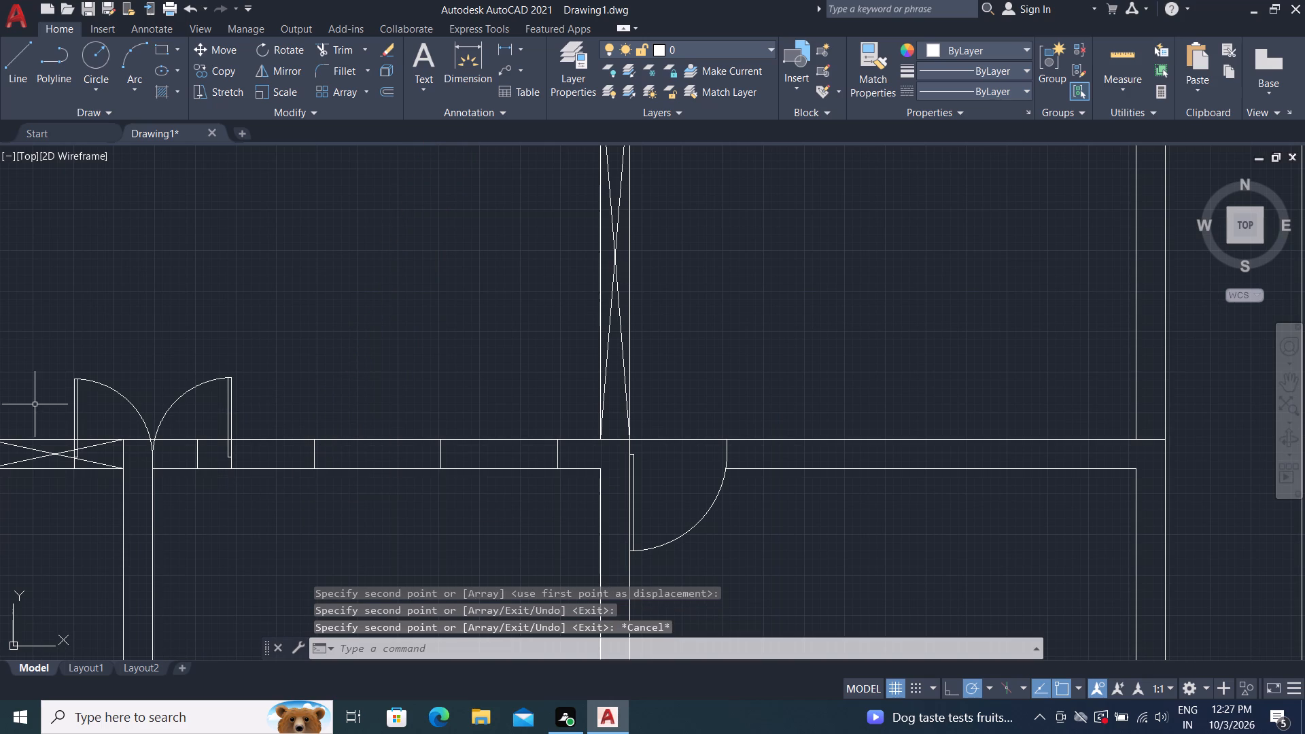
Move the copied double doors and the short wall line beside them about 5'-6" horizontally along the rear wall toward its middle.
click(33, 327)
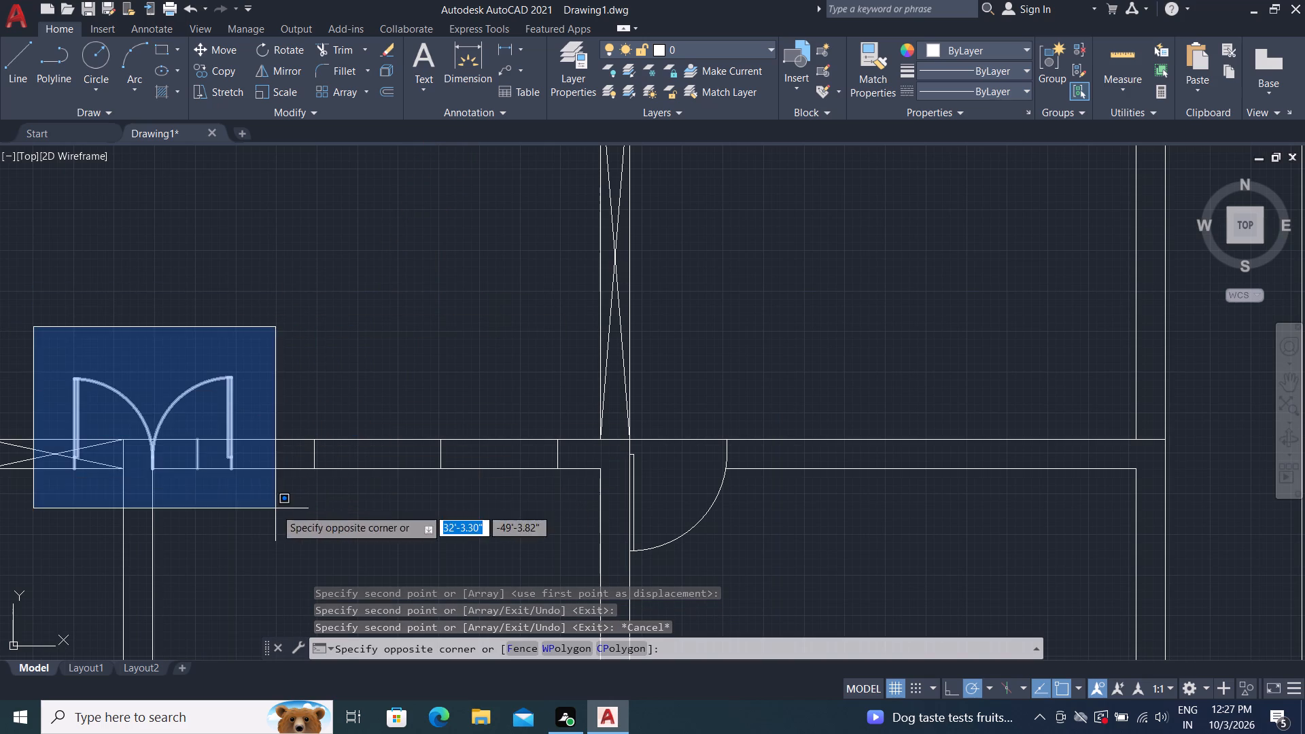
click(275, 508)
text(M)
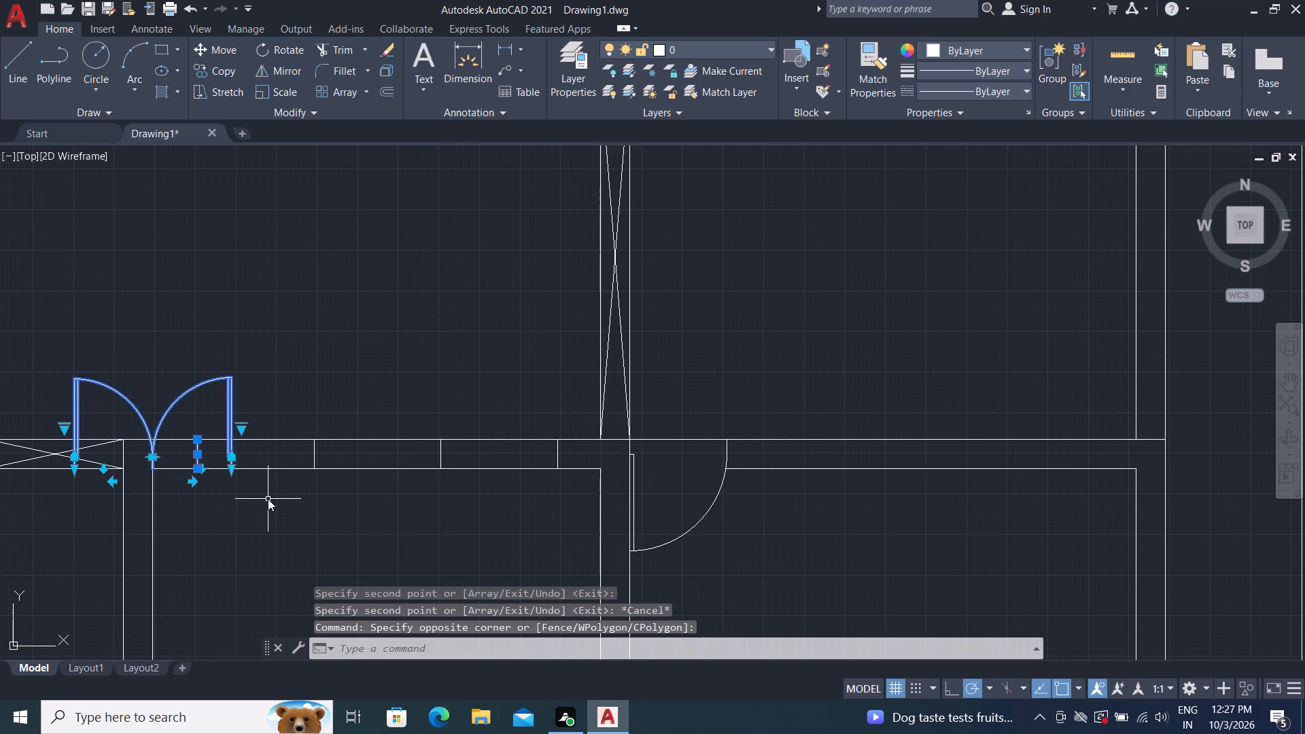
key(space)
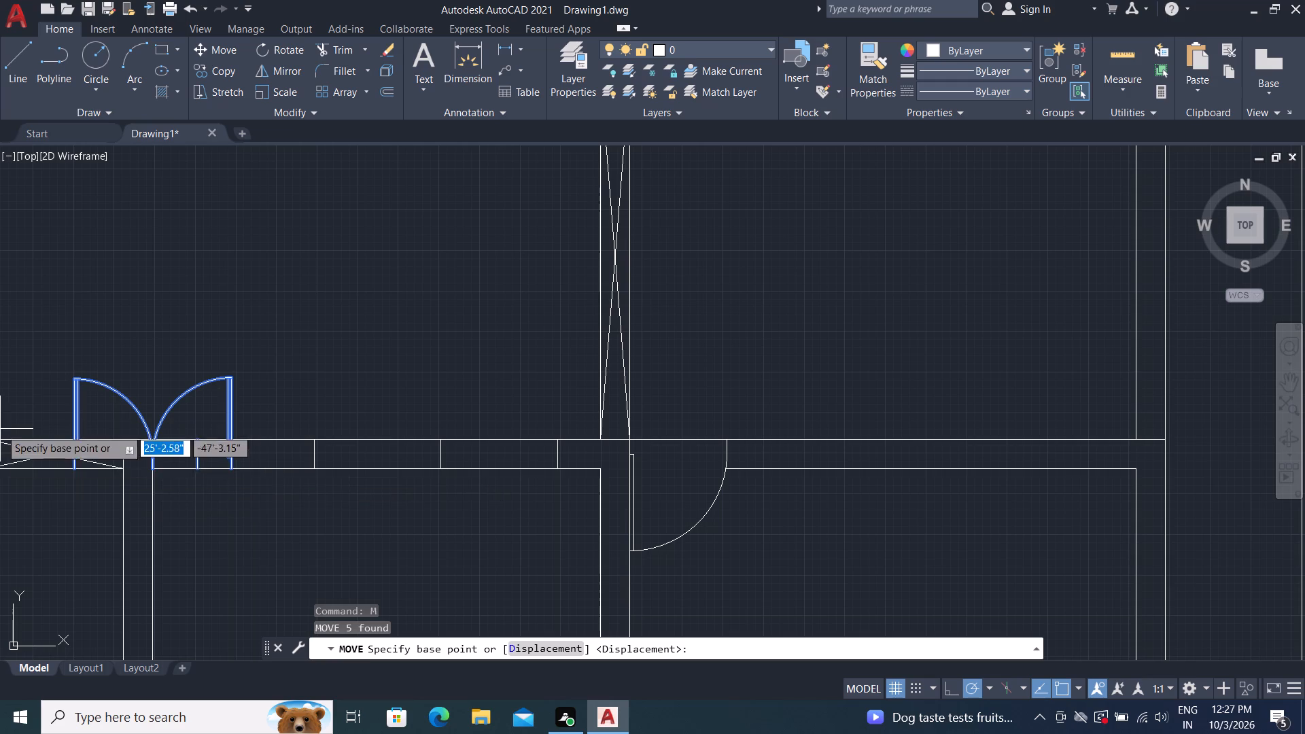
click(77, 474)
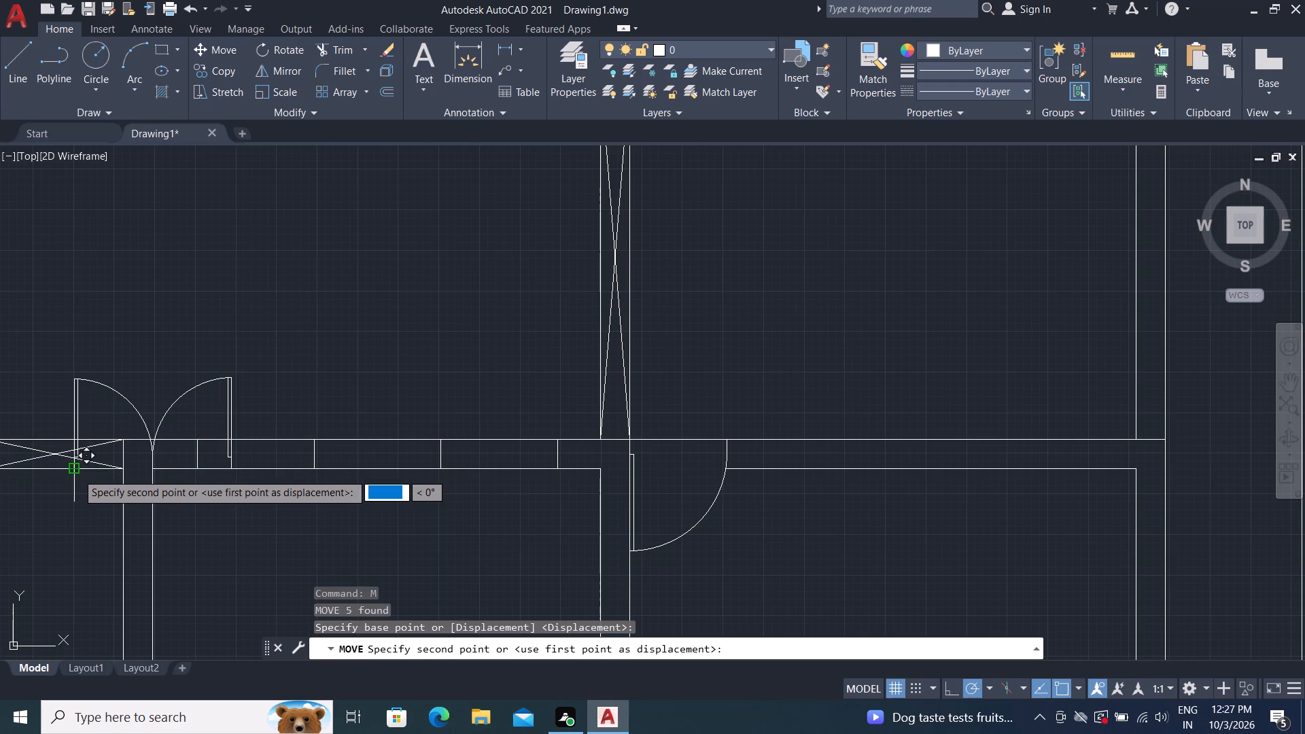
click(288, 466)
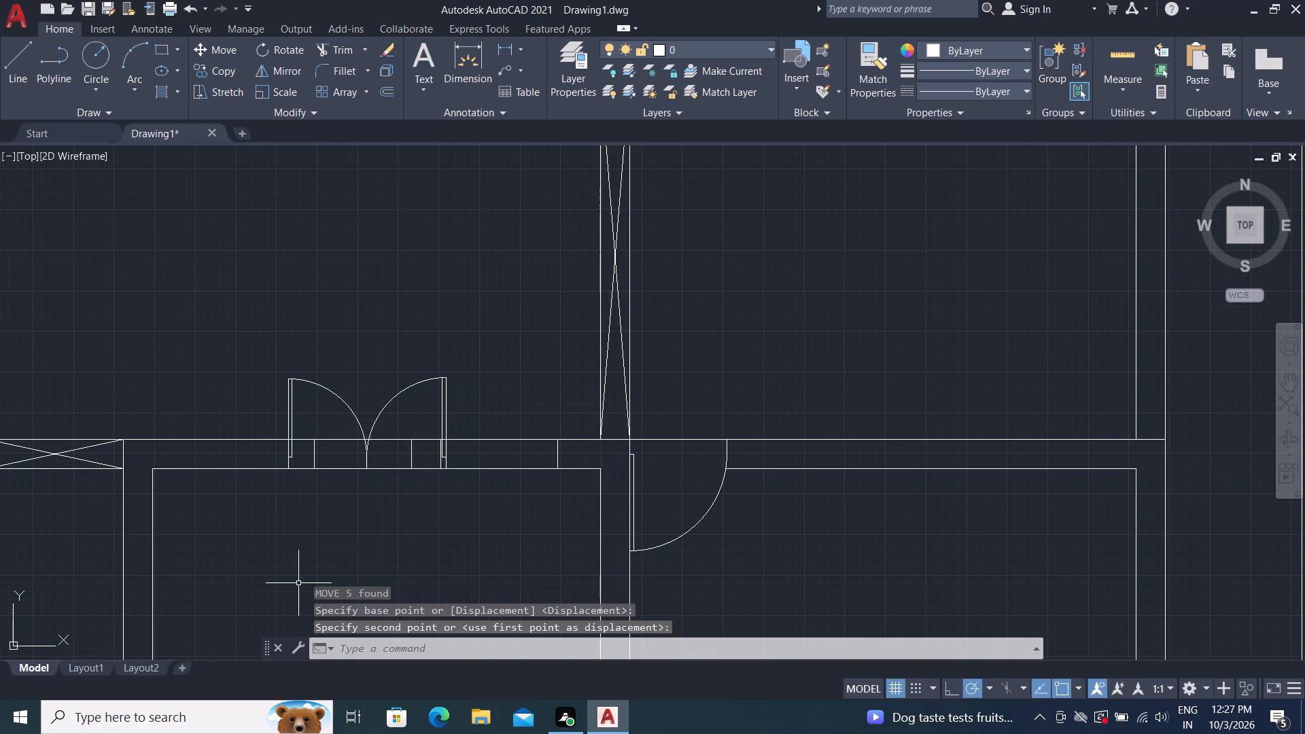
key(Escape)
Trim away the three short lines crossing the rear wall around the double door, including the wall face behind the right leaf.
text(TR)
key(space)
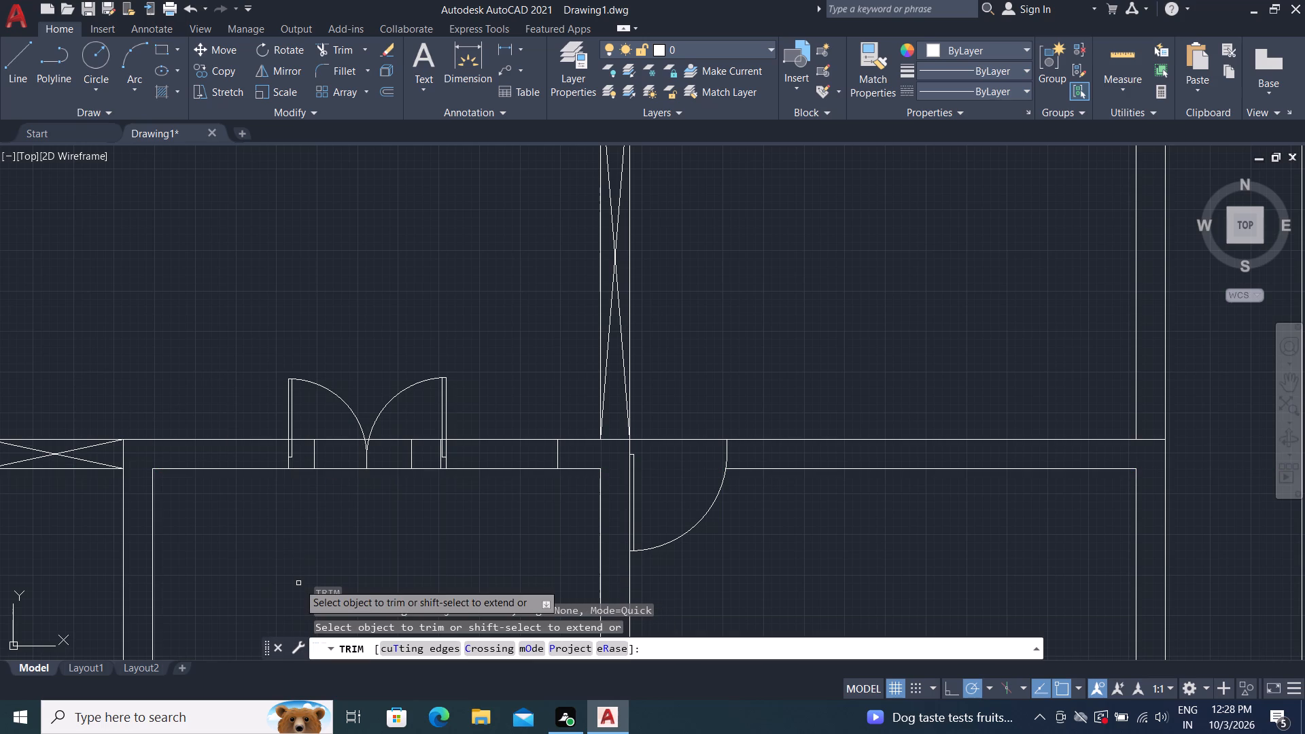
click(313, 452)
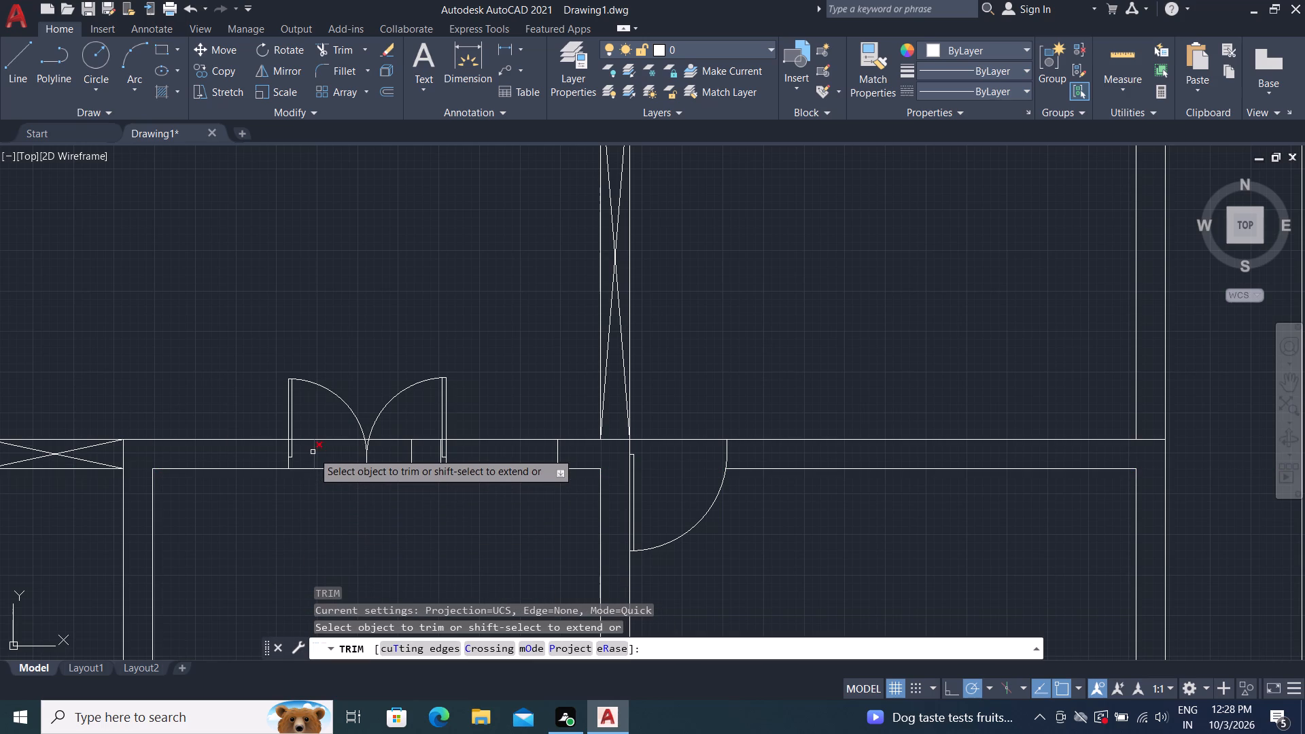
click(415, 458)
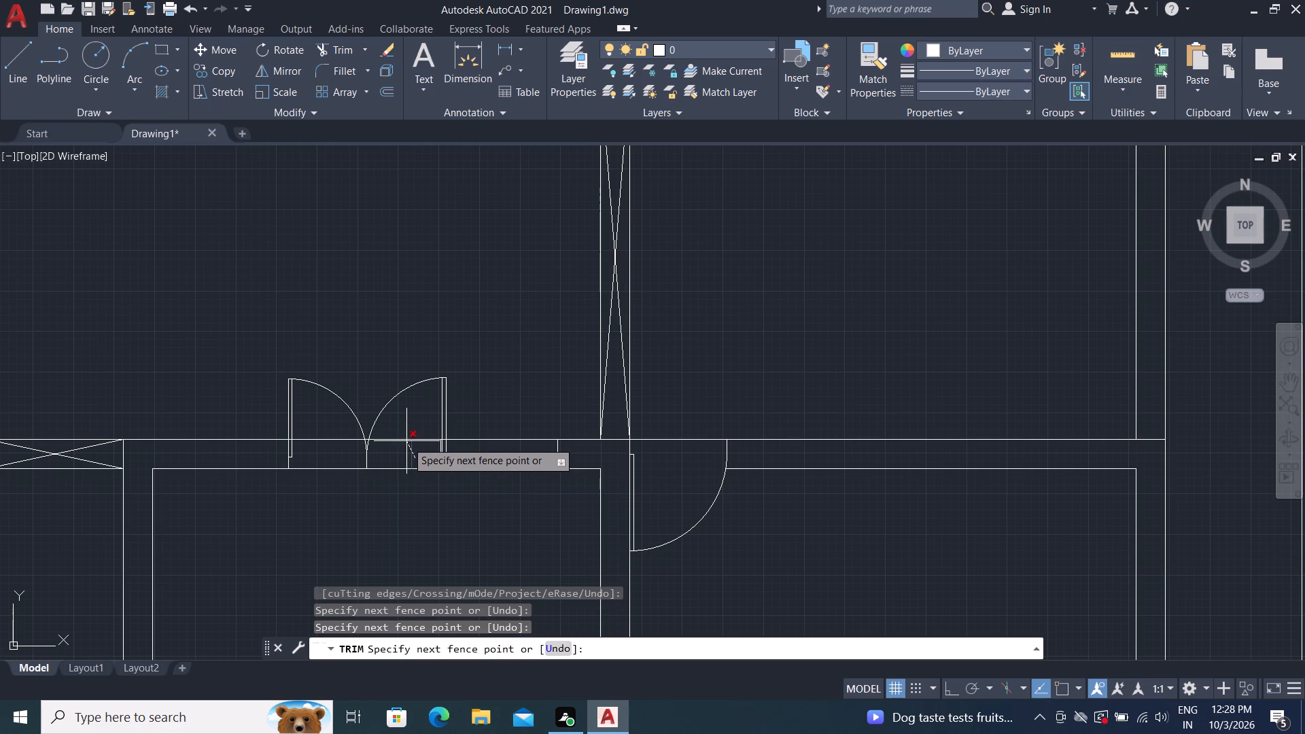
click(406, 440)
scroll(473, 435, up, 3)
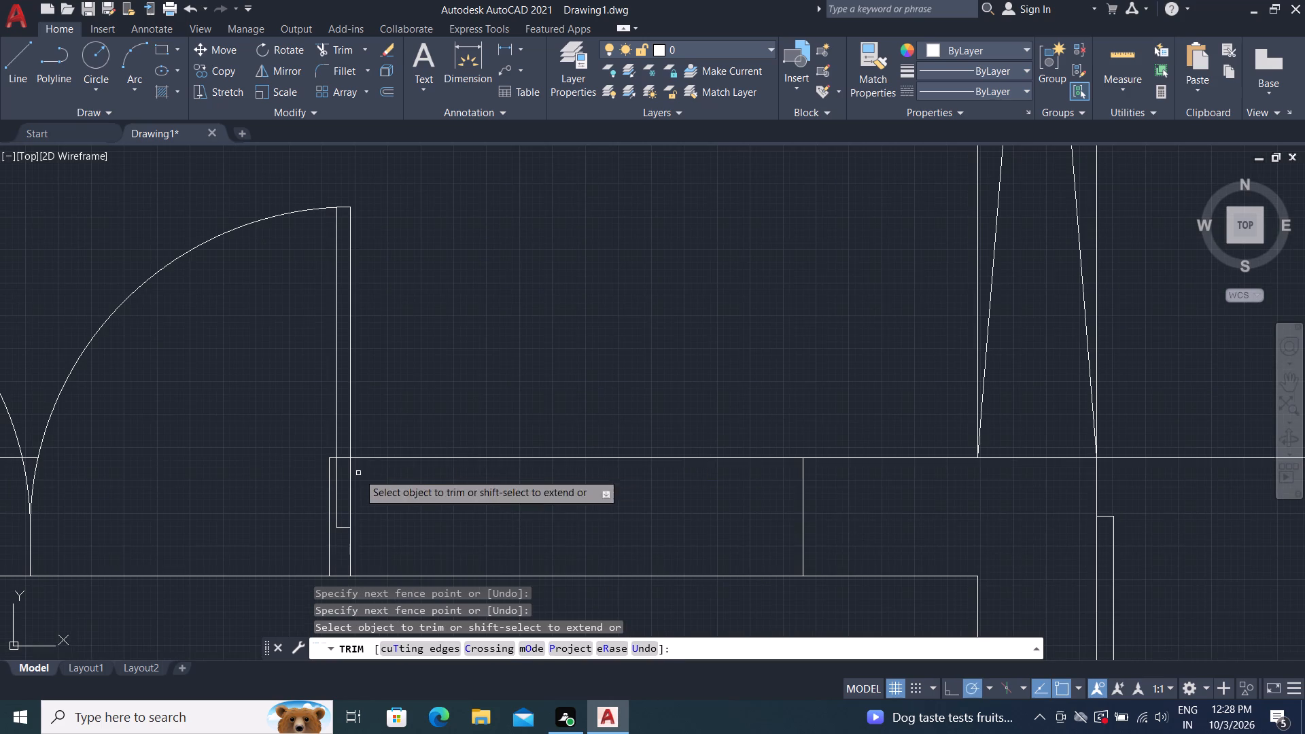
click(330, 519)
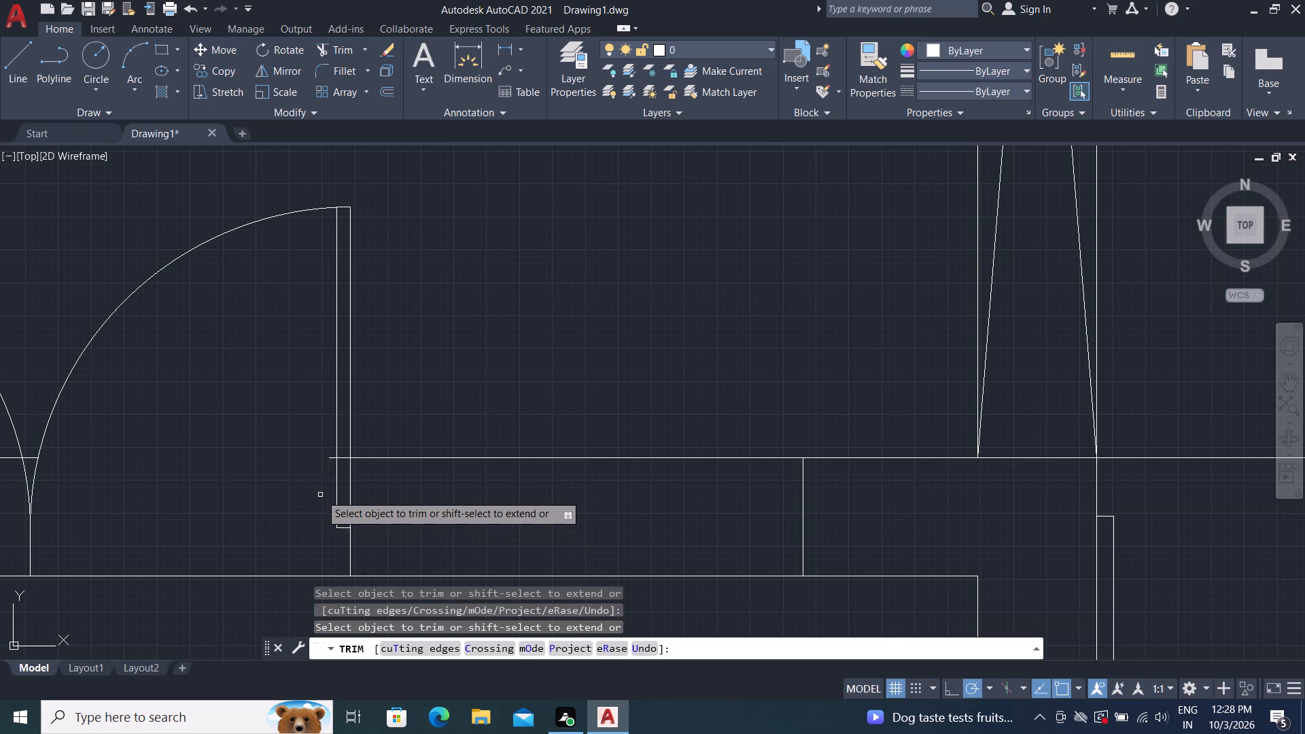
Trim the remaining pieces of the rear wall's outer line across the double door opening, from one jamb to the other.
scroll(321, 489, up, 4)
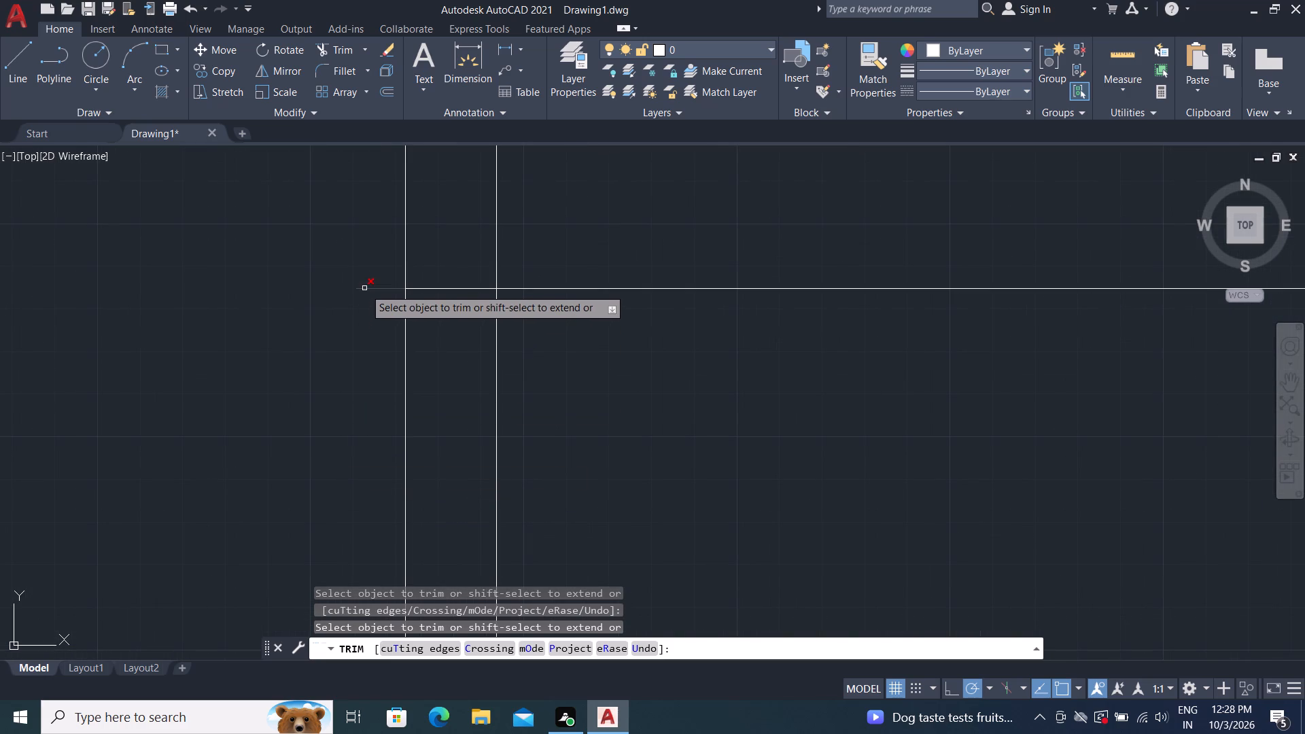
click(366, 287)
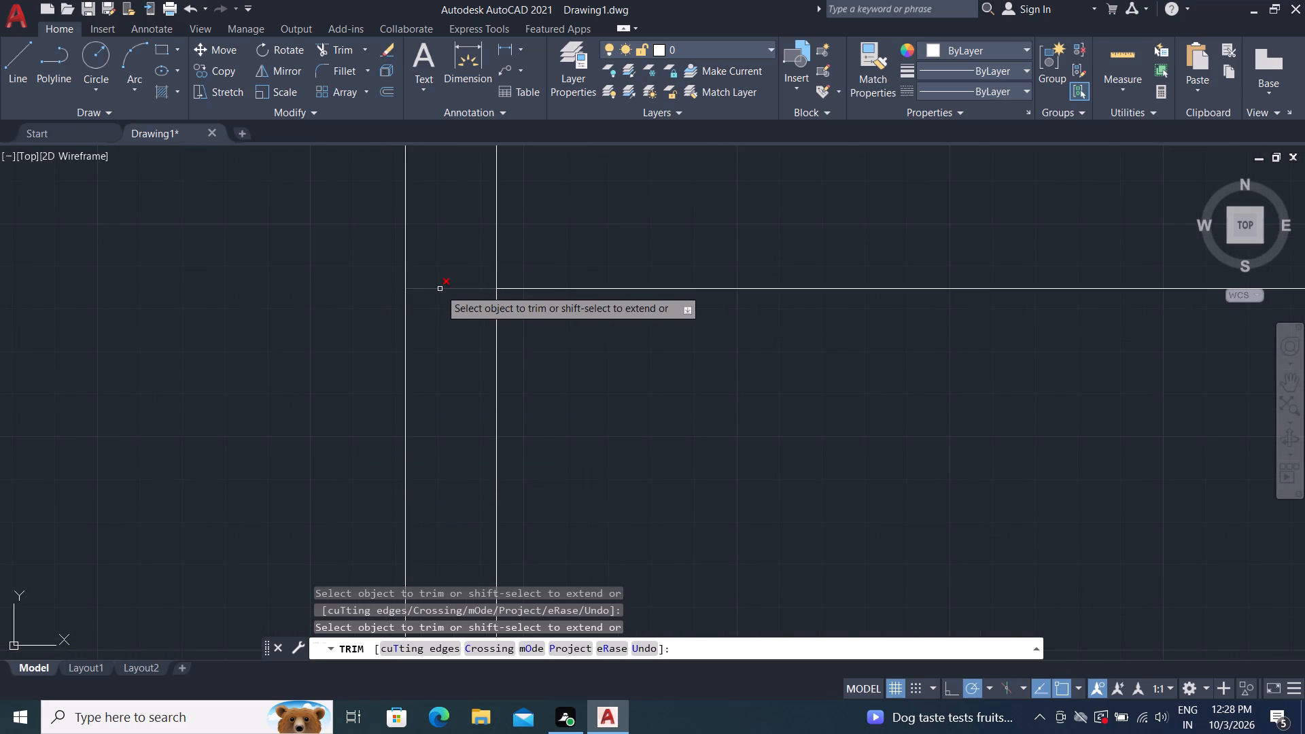
click(440, 289)
scroll(226, 315, down, 6)
middle_drag(199, 359, 203, 359)
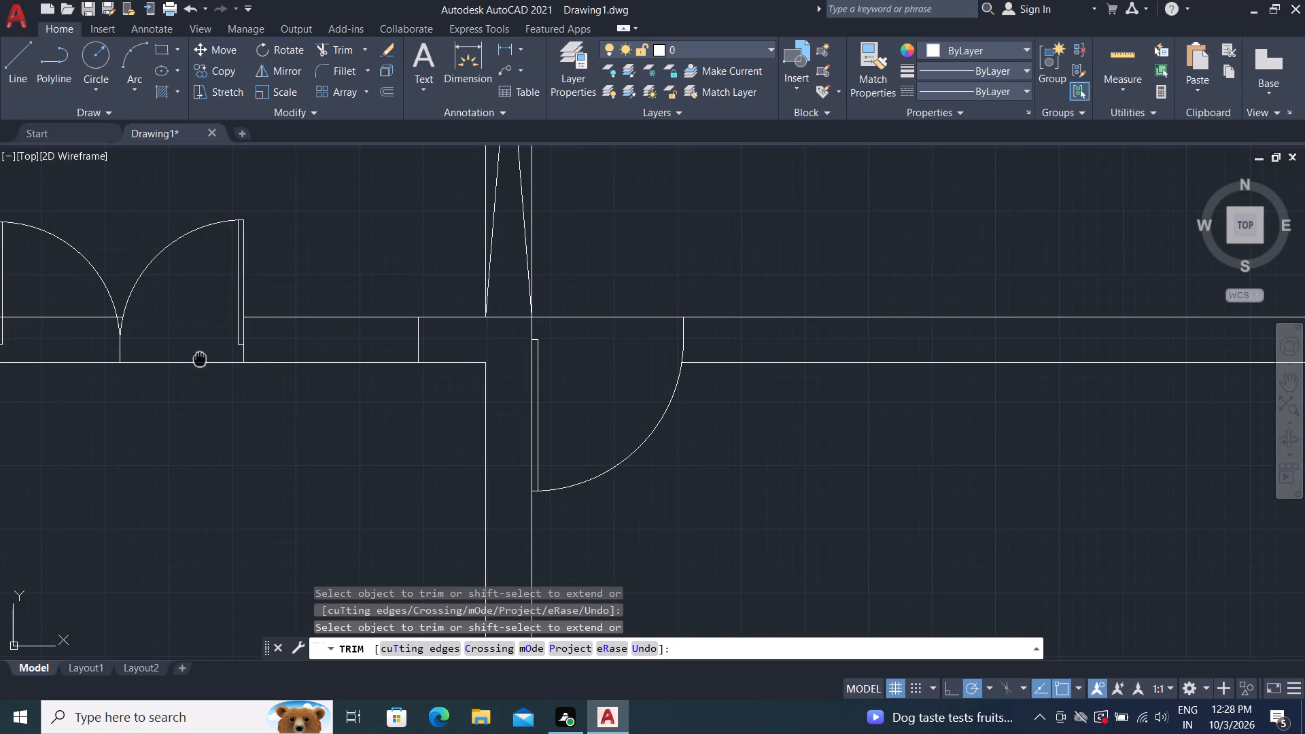
middle_drag(203, 359, 445, 366)
scroll(317, 351, up, 3)
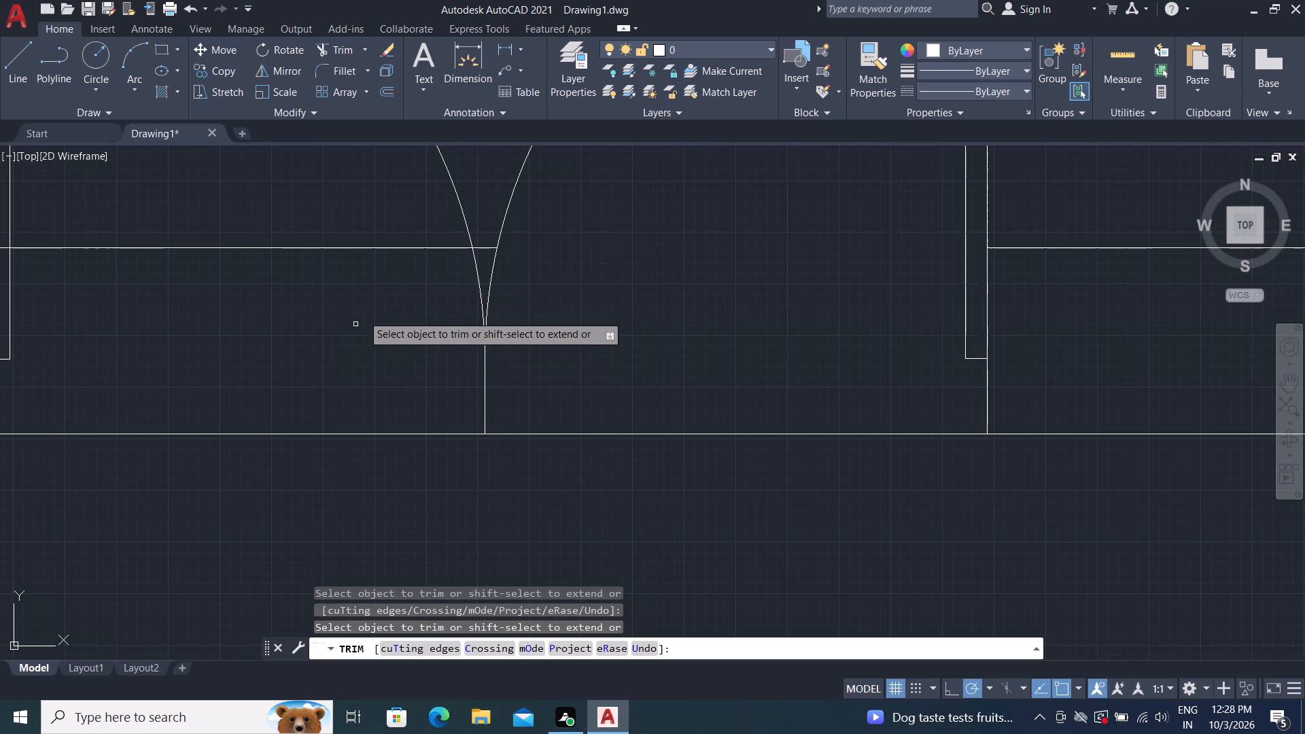
click(479, 249)
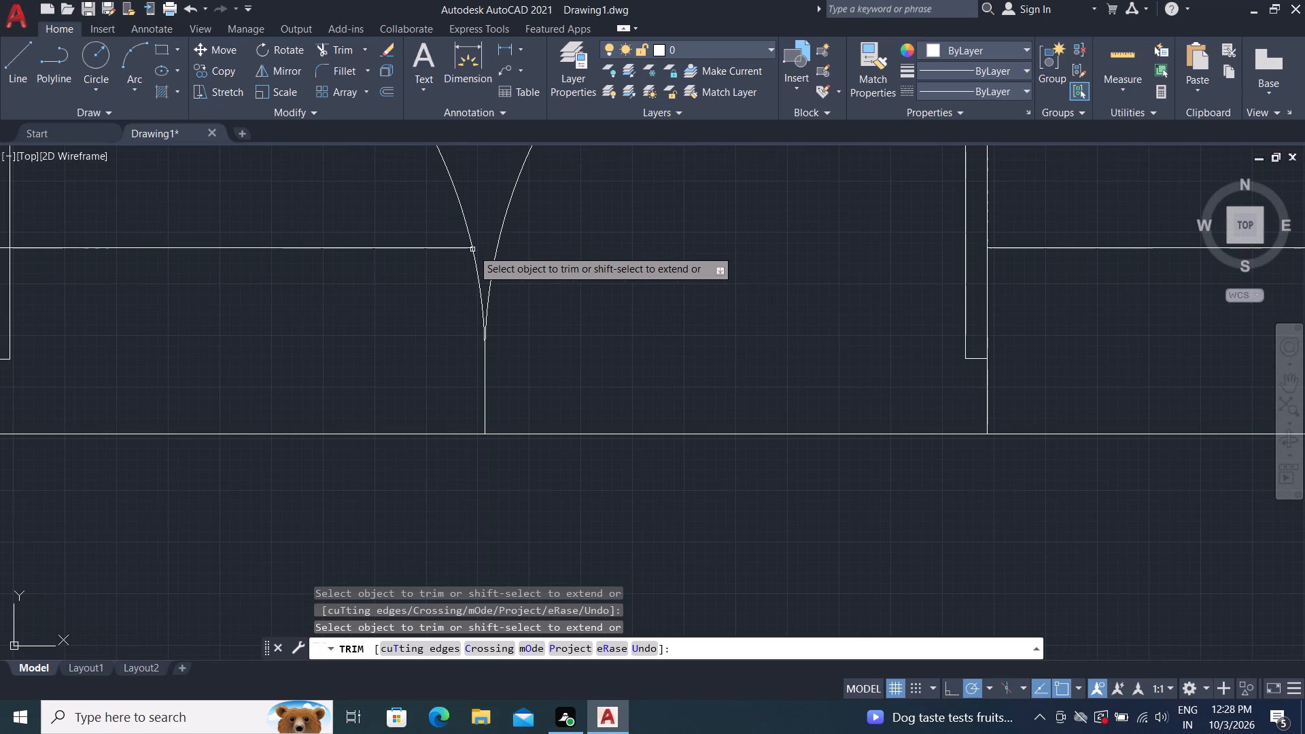
click(332, 248)
scroll(337, 251, down, 2)
middle_drag(337, 251, 470, 247)
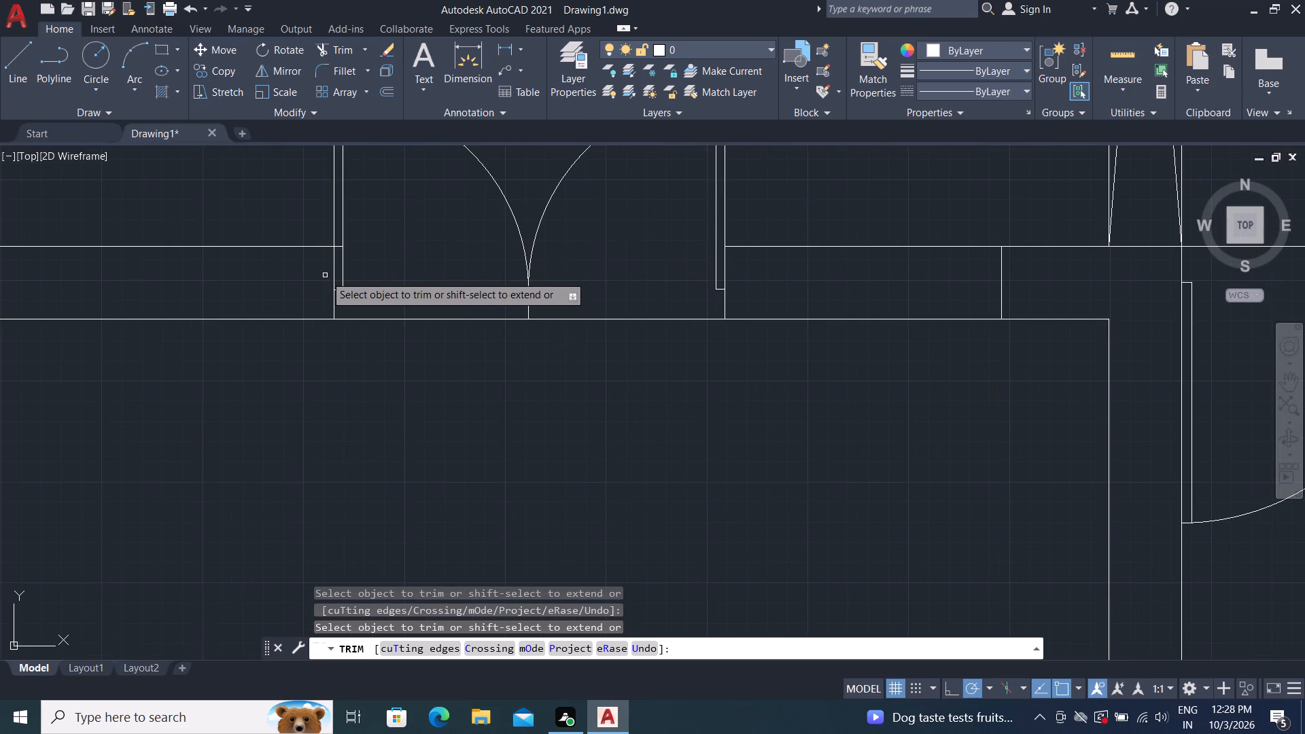
scroll(321, 270, up, 2)
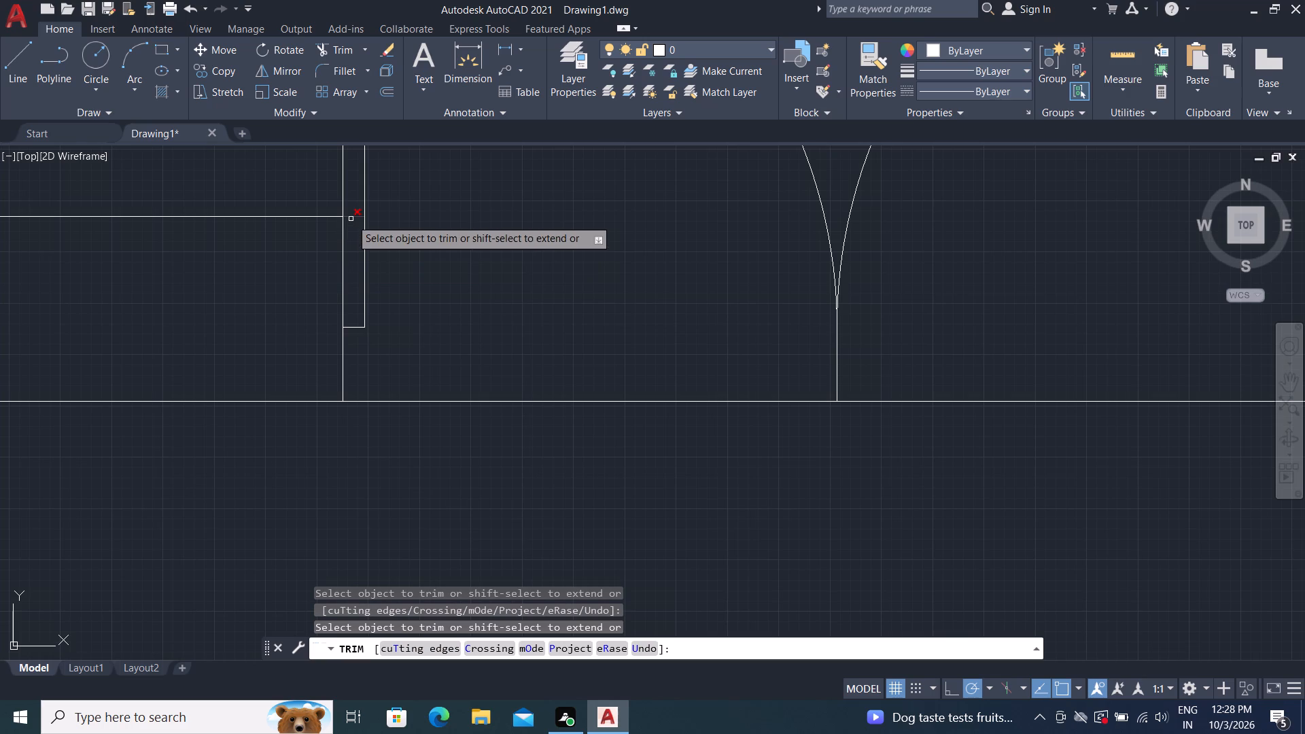
click(351, 219)
scroll(401, 237, down, 3)
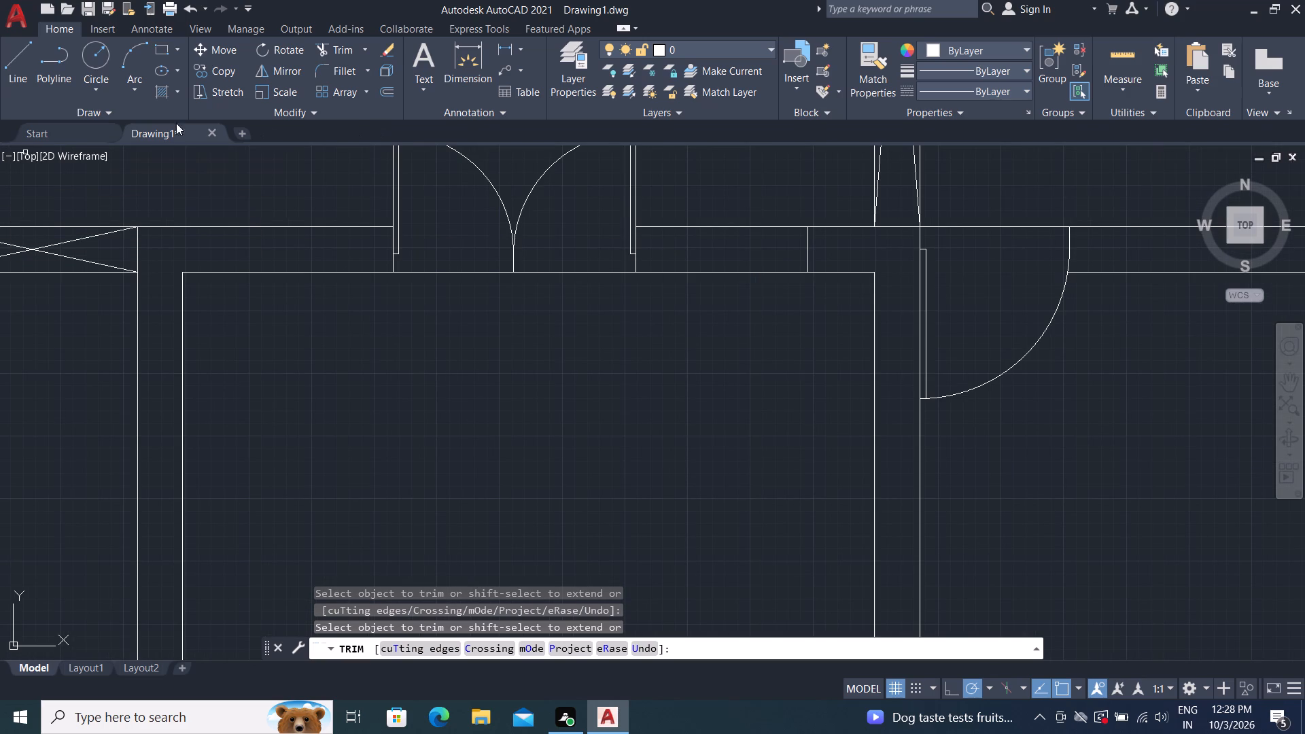
Draw a short line across the rear wall's thickness, just right of the front middle room's inner rear-left corner.
click(11, 54)
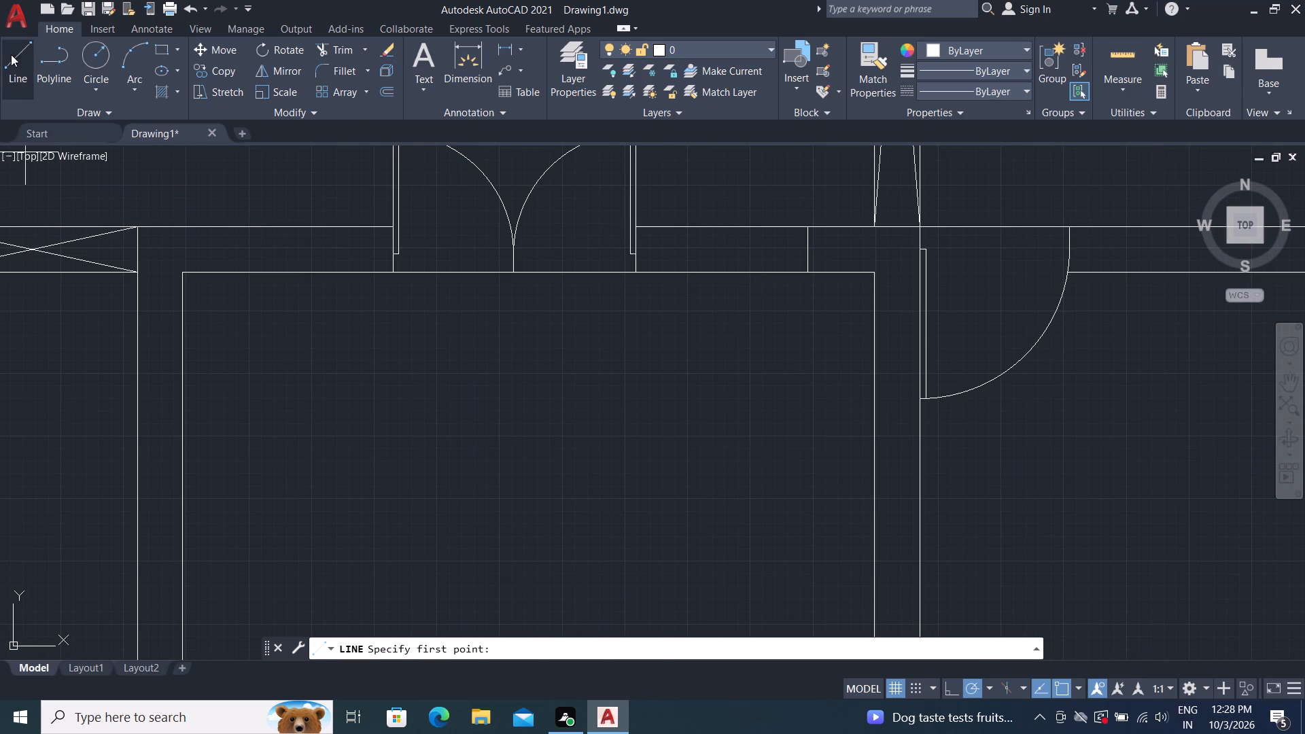
click(231, 275)
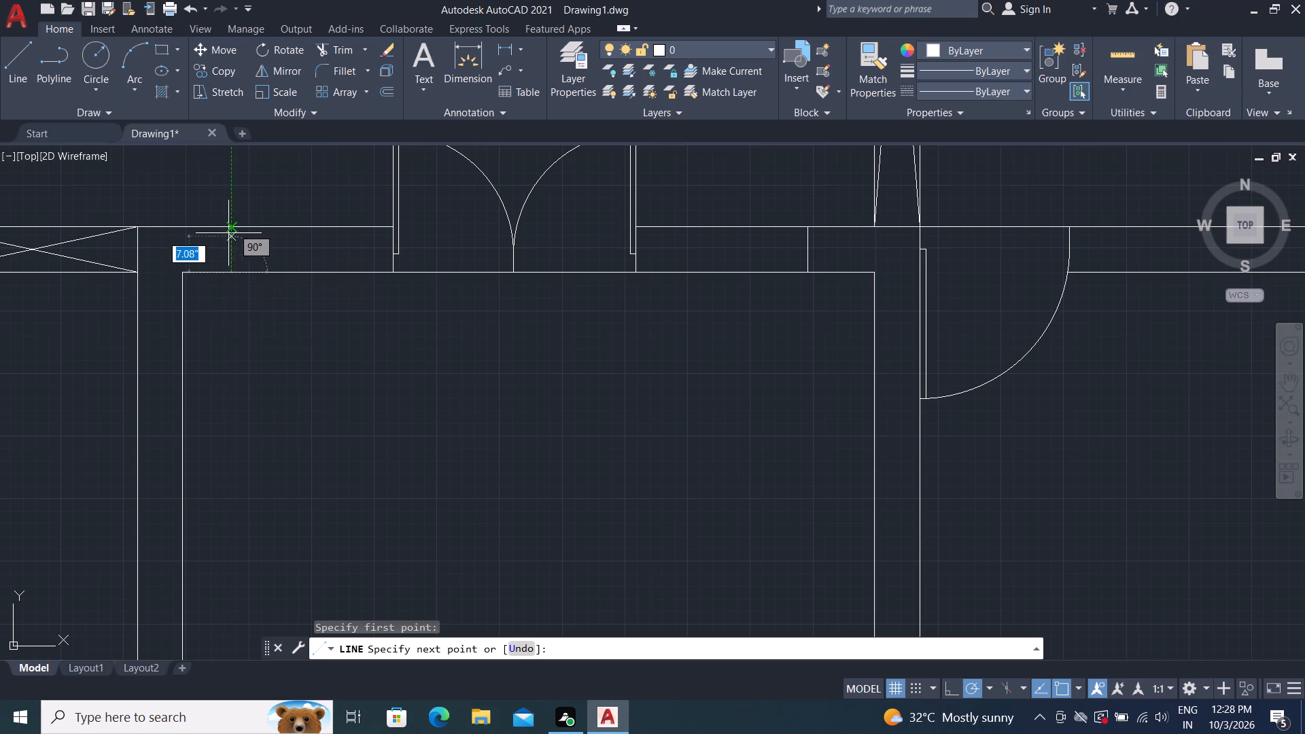
click(228, 232)
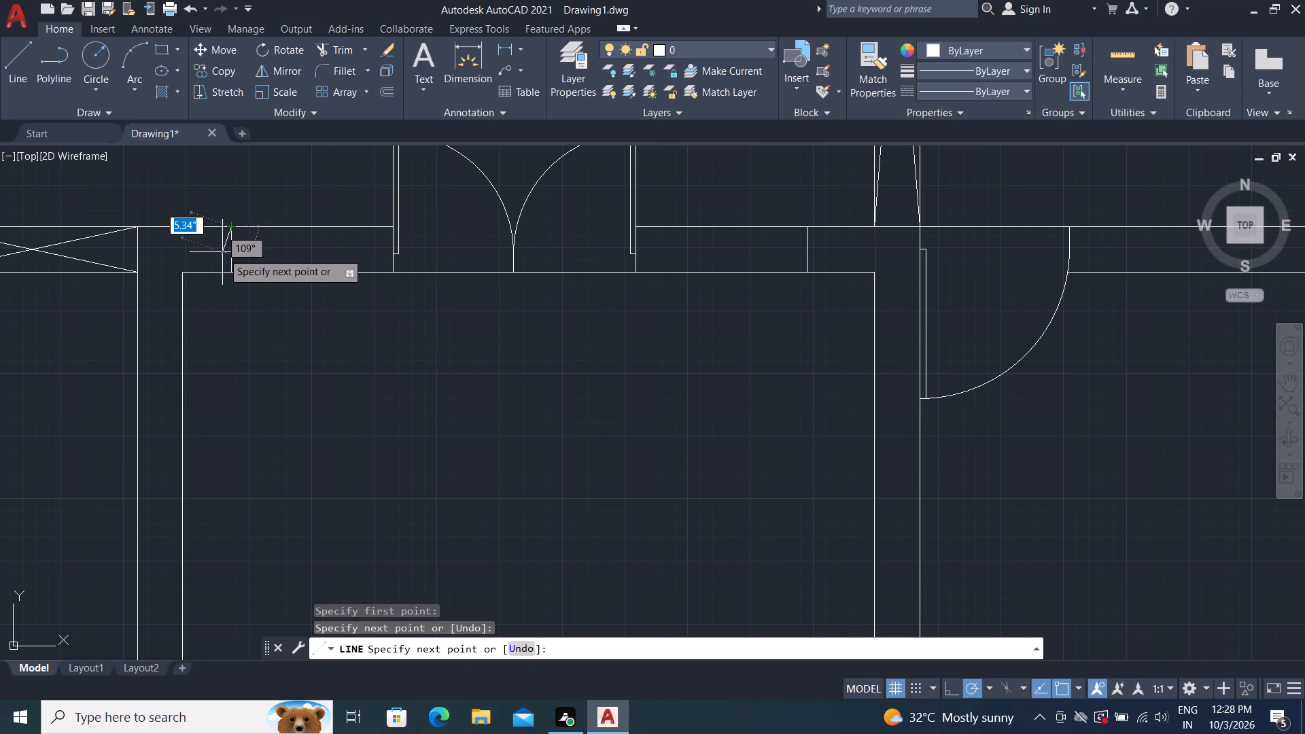
key(Escape)
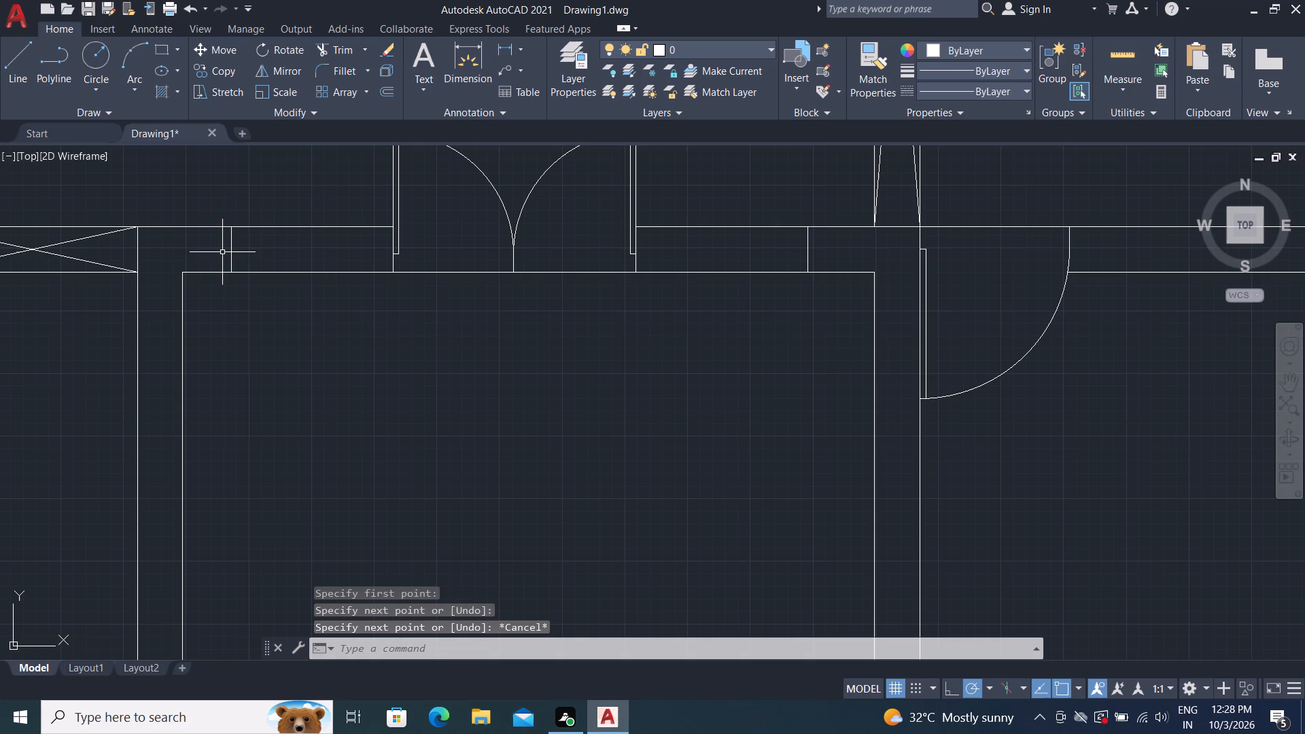
Offset the rear wall's outer line 4.5" into the wall on both sides of the double door.
text(O 4.5)
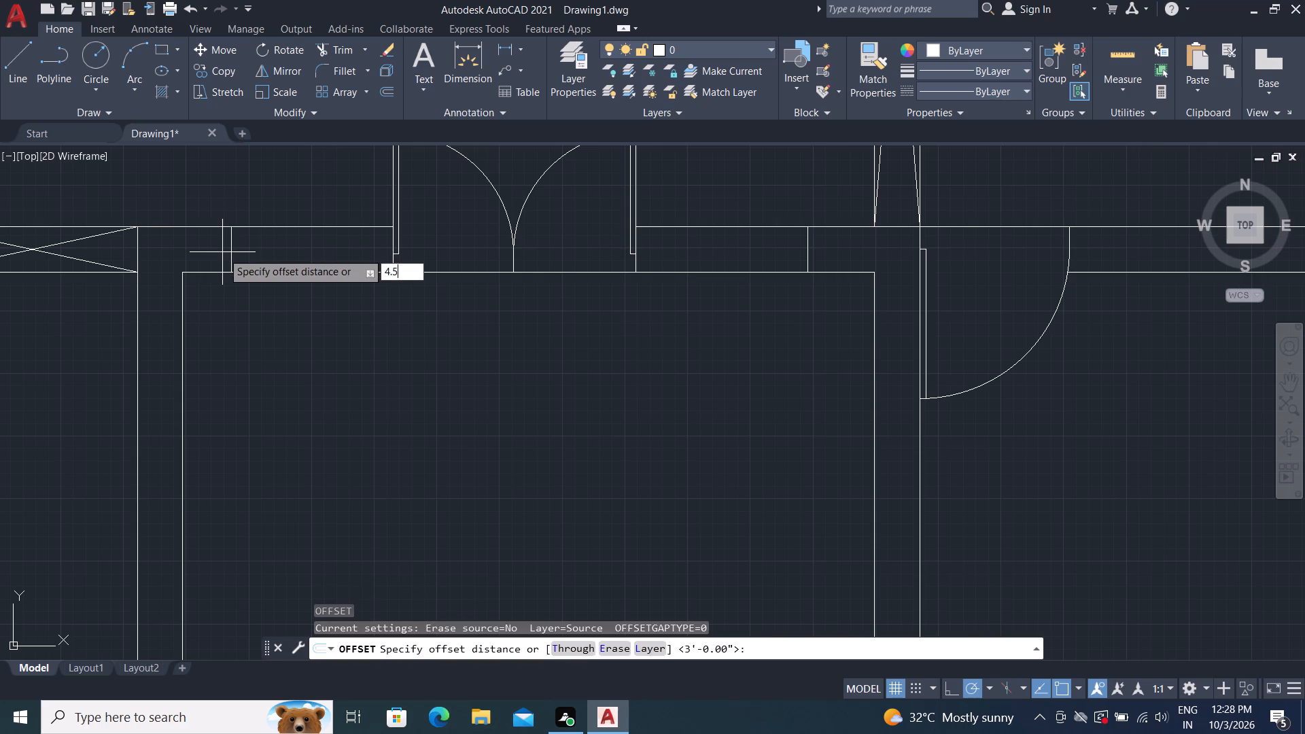
key(shift+quotedbl)
key(Return)
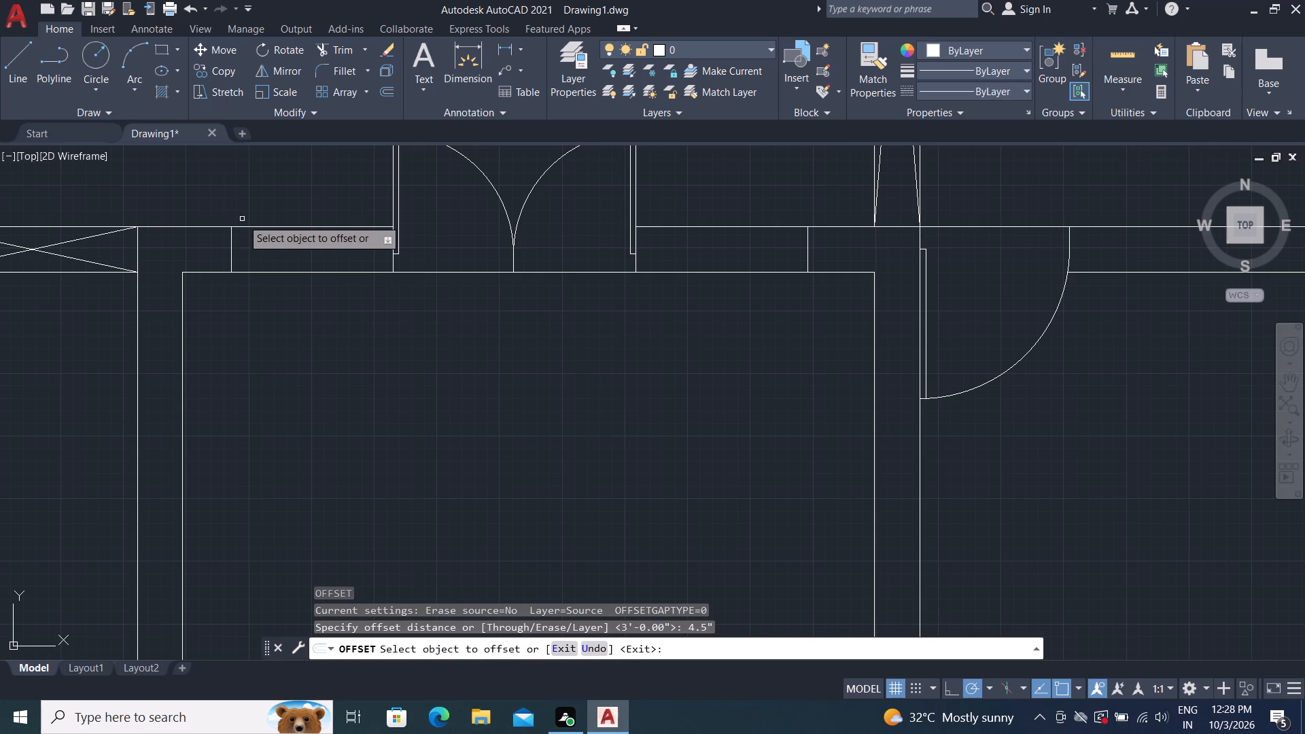
click(275, 228)
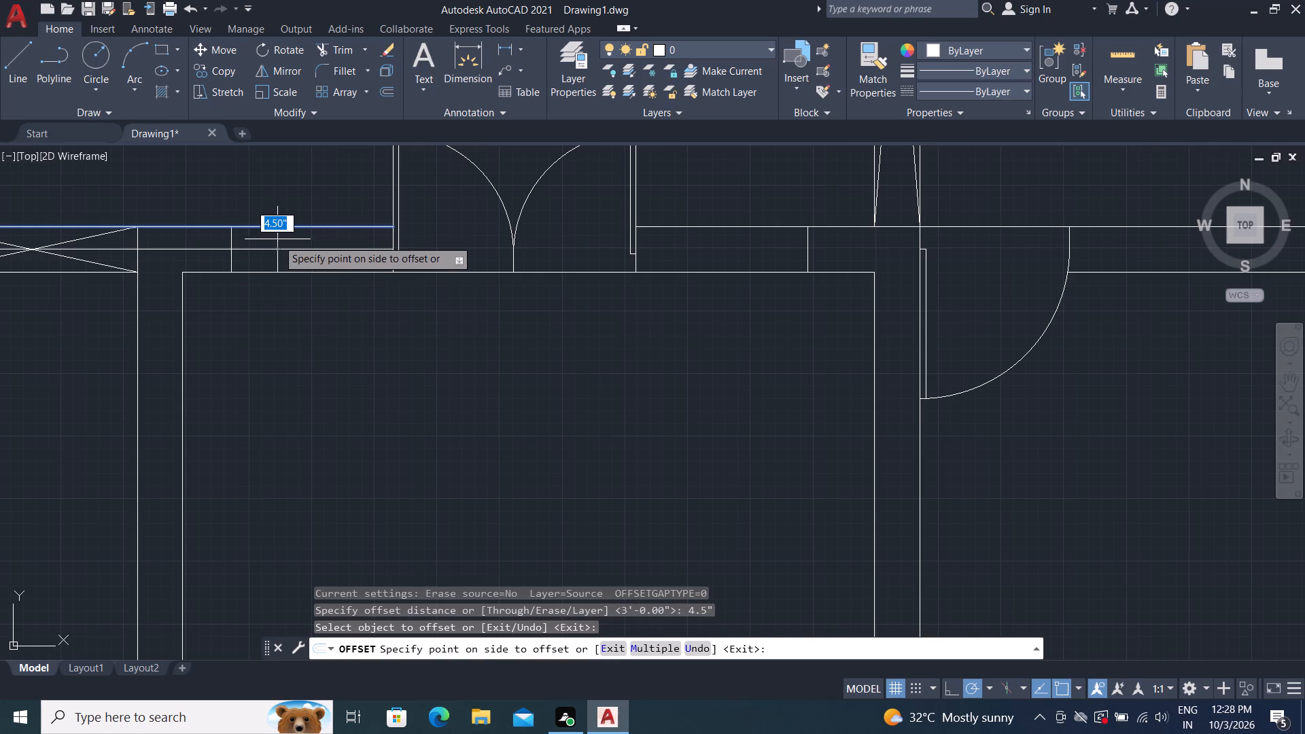
click(290, 266)
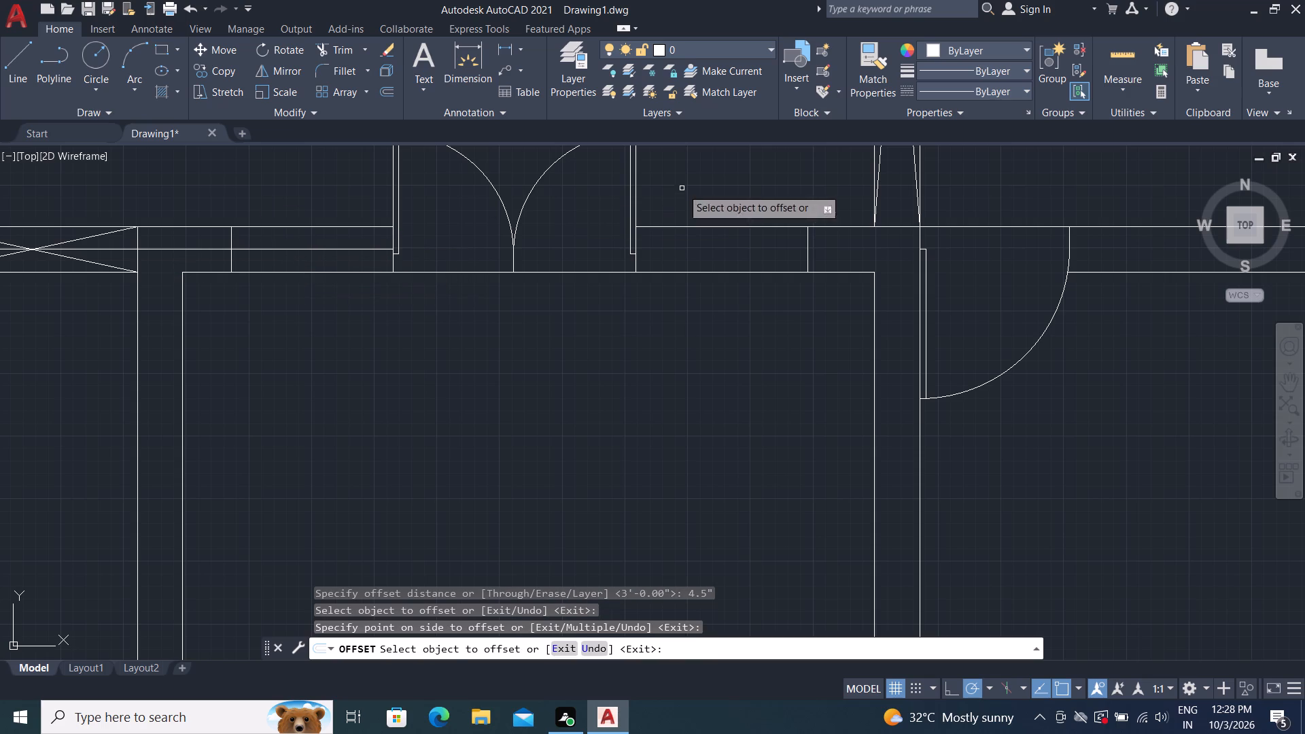
click(699, 226)
click(699, 255)
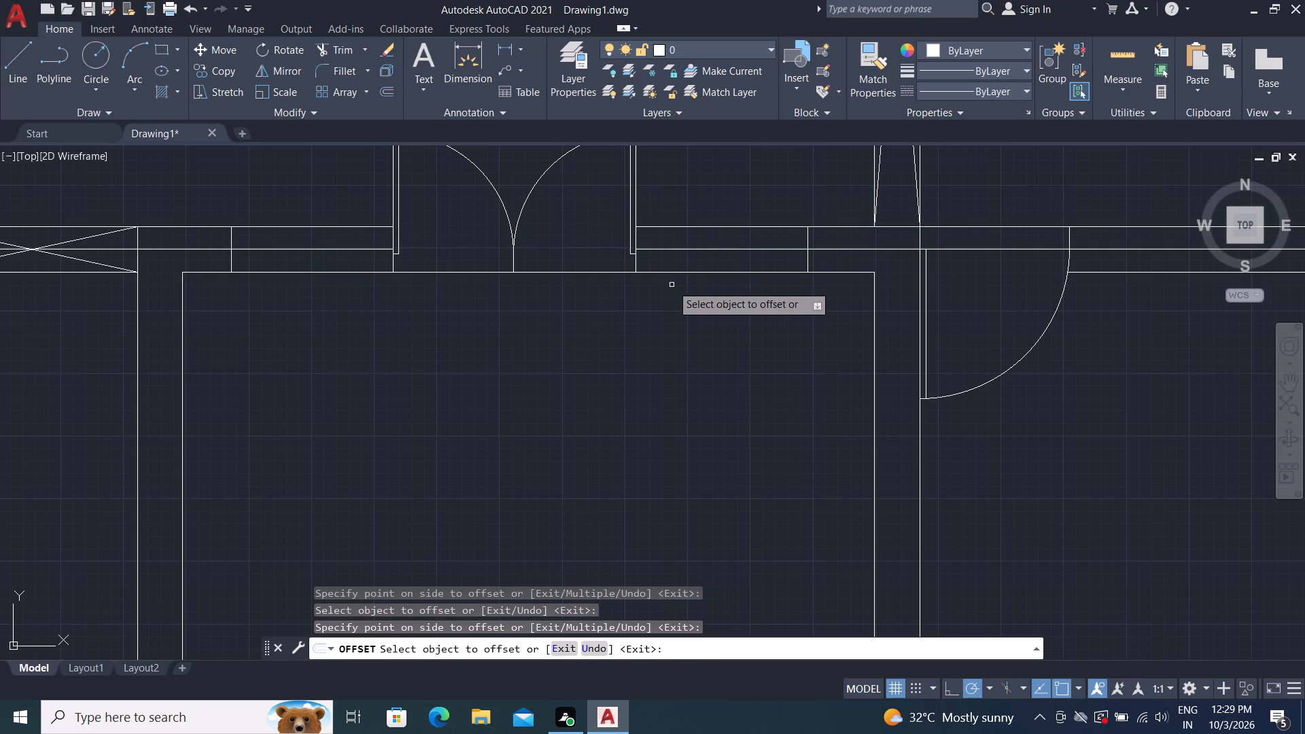
key(Escape)
Offset the wall centre lines on both sides of the double door by 2", once above and once below each.
text(O)
key(space)
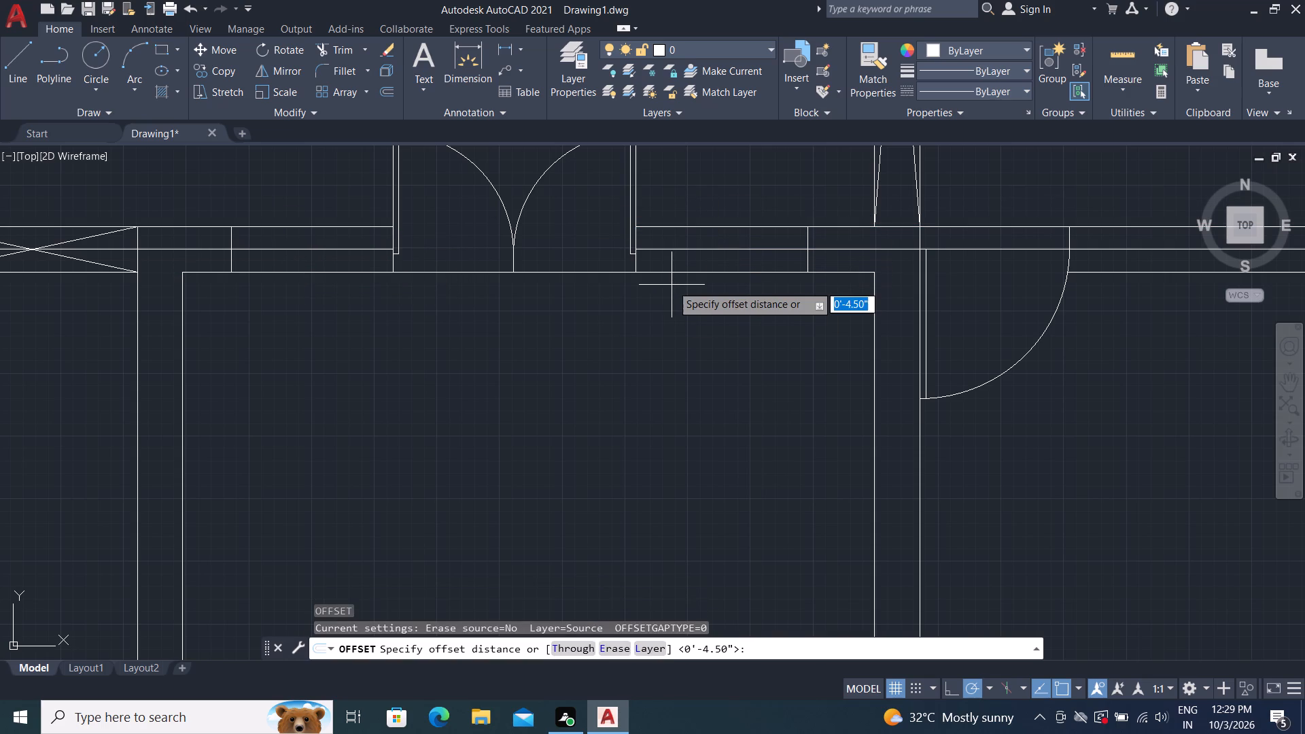
key(2)
key(shift+quotedbl)
key(Return)
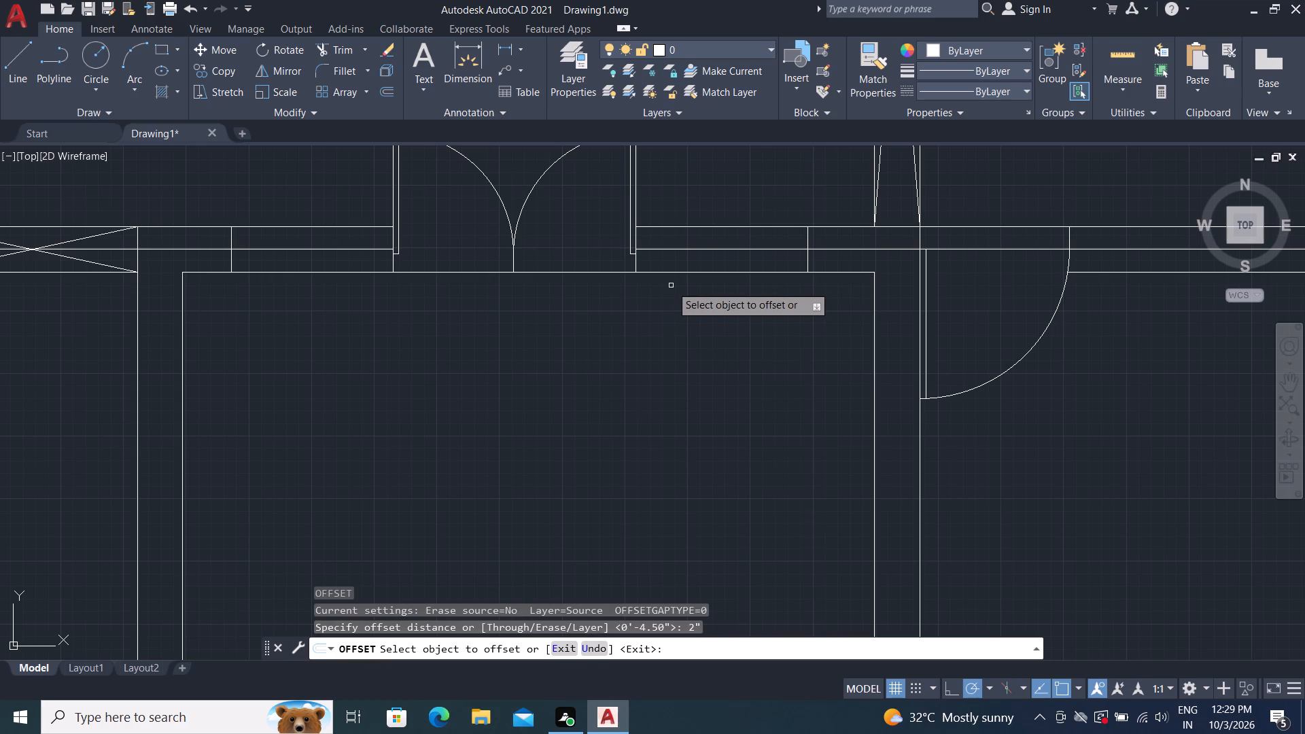
click(705, 248)
click(703, 241)
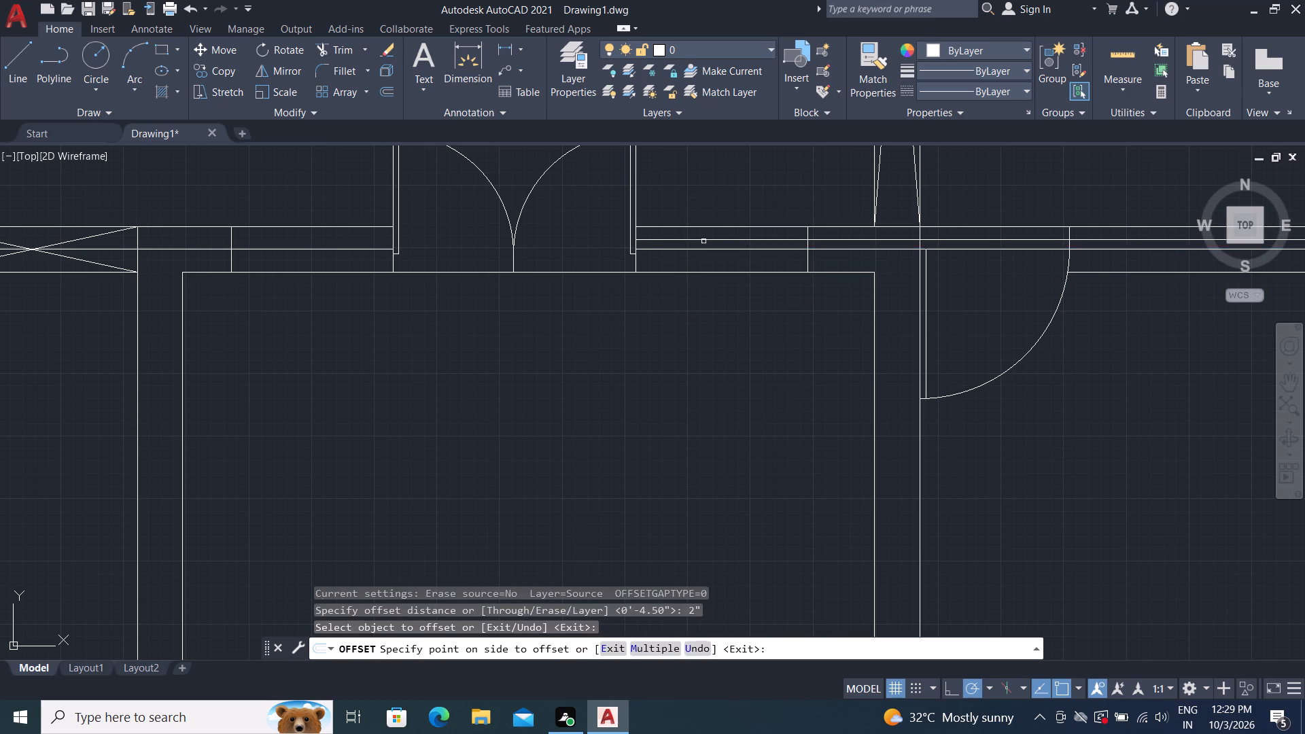
click(708, 249)
click(712, 287)
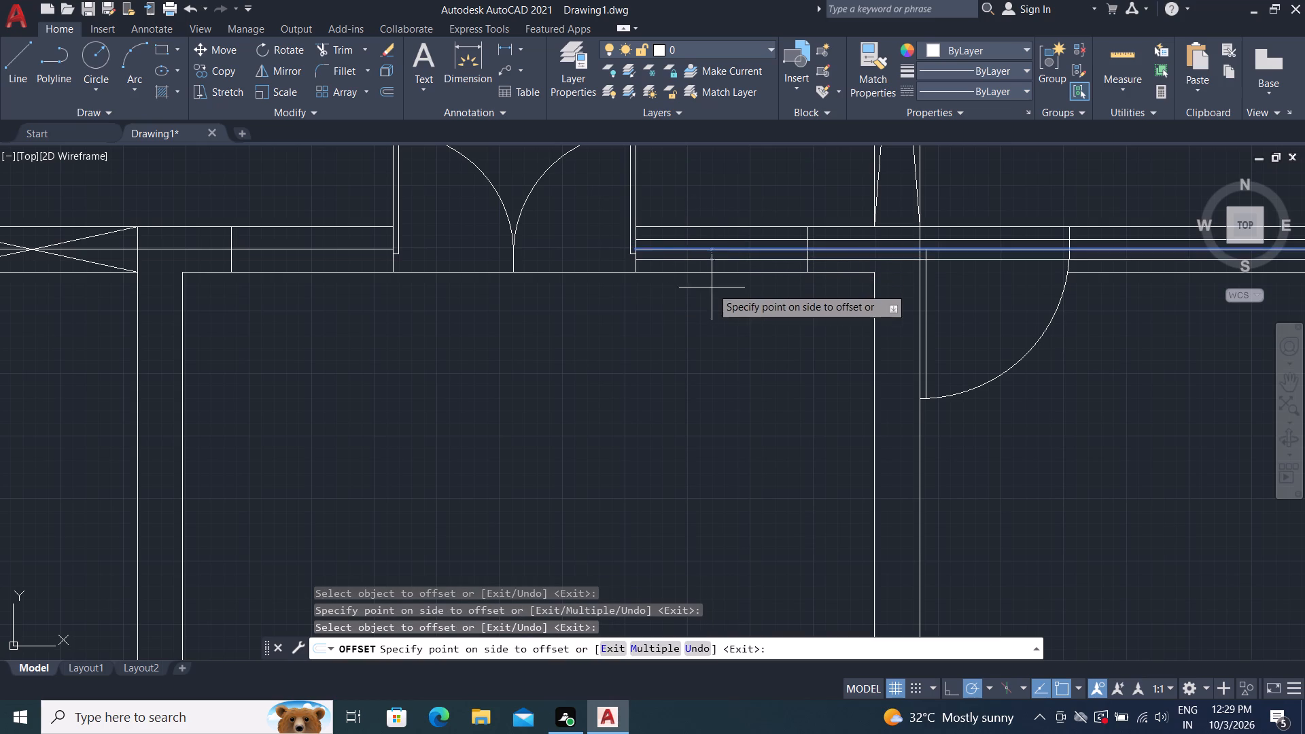
click(154, 251)
click(156, 238)
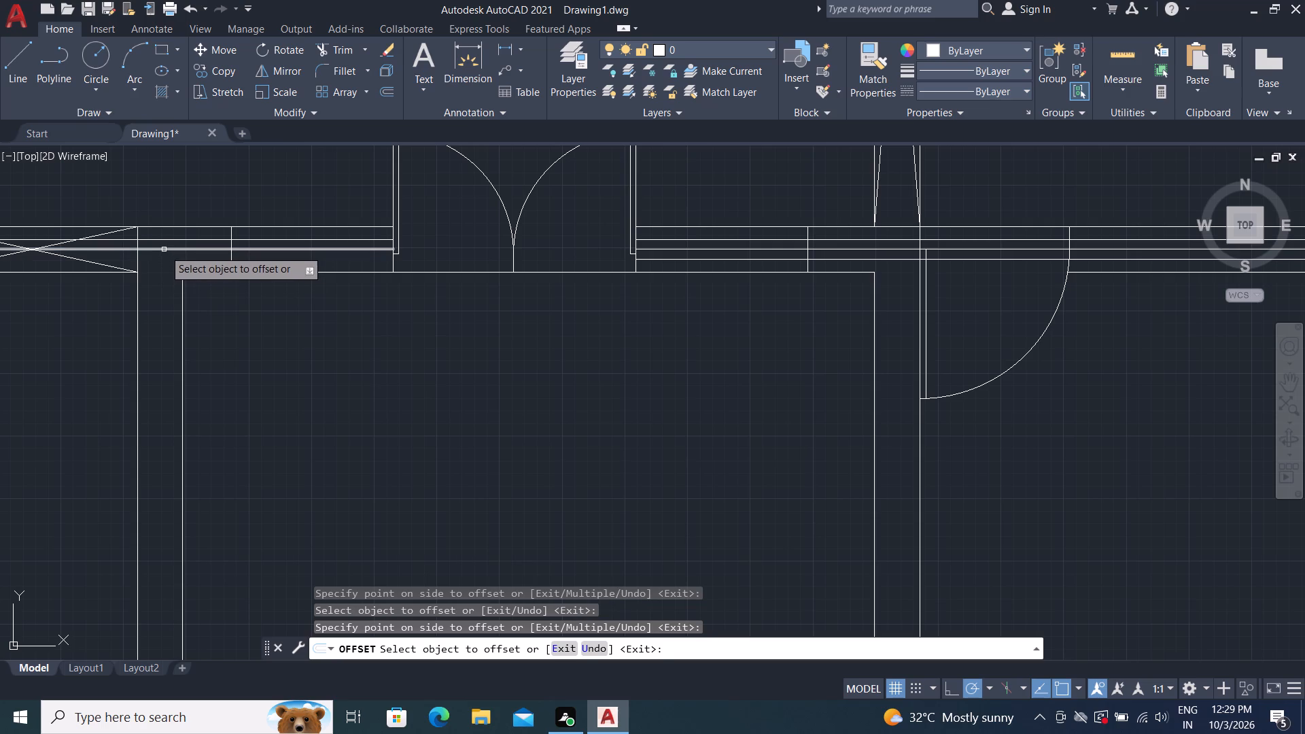
click(164, 249)
click(167, 293)
key(Escape)
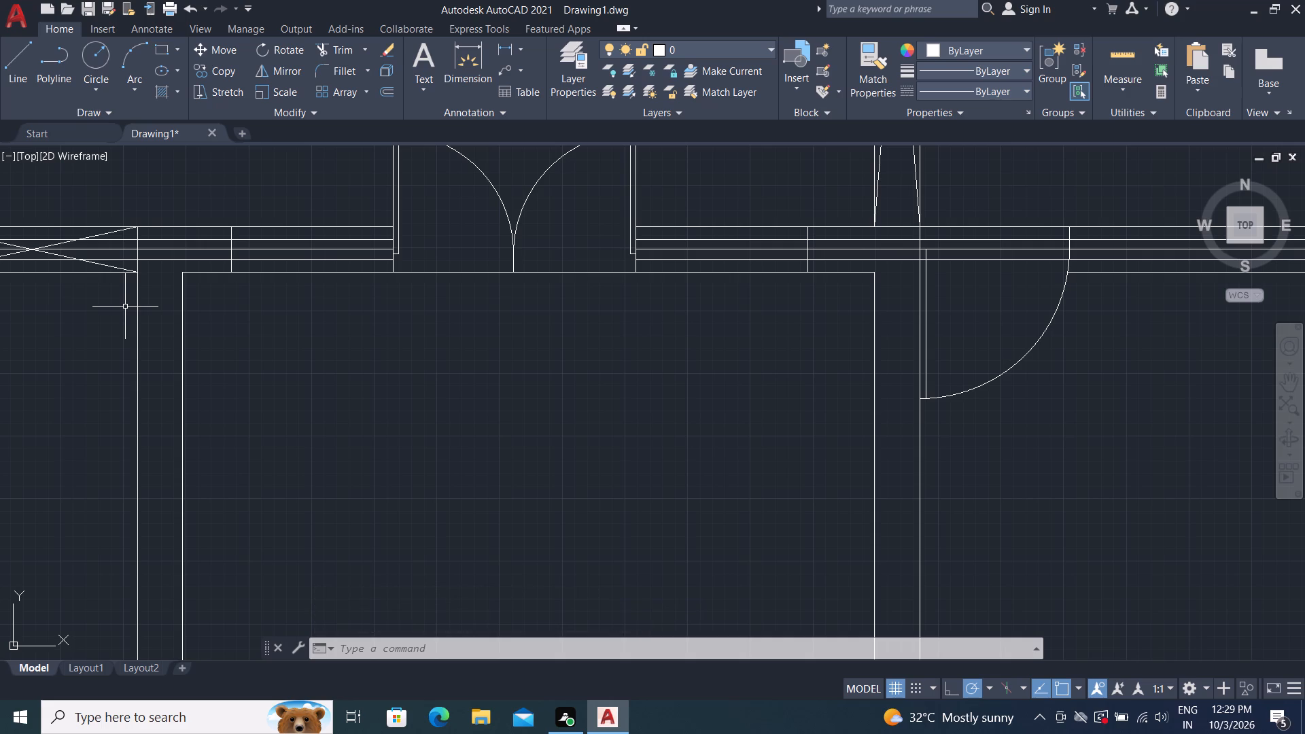
Delete the two wall centre lines beside the double door, keeping the 2" offset lines.
click(126, 250)
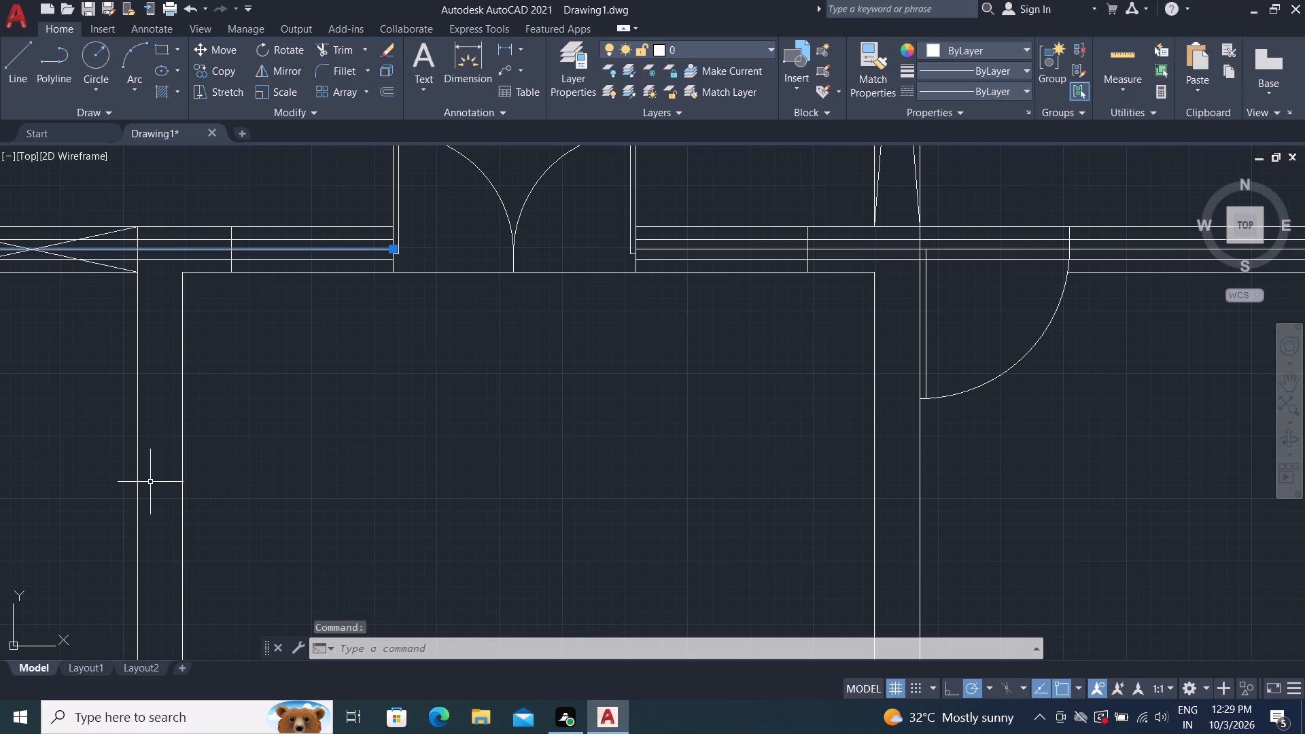
key(Delete)
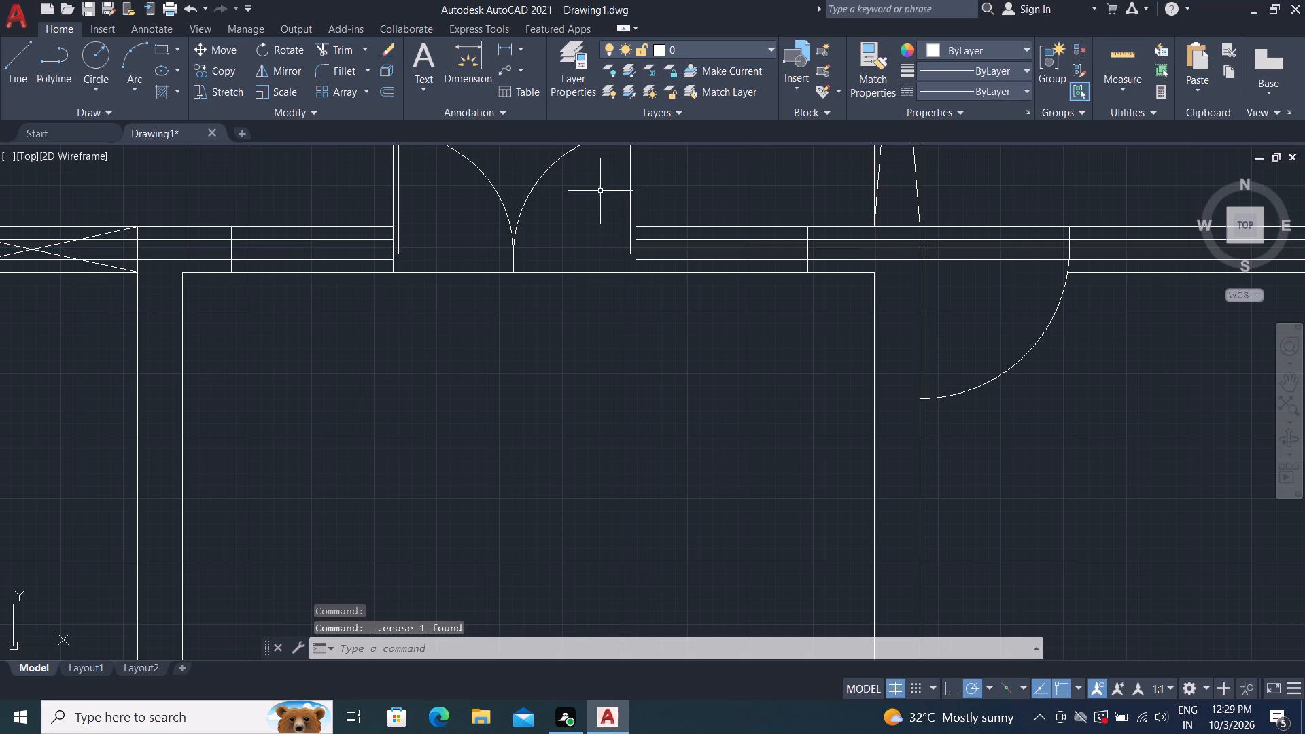
scroll(638, 237, up, 3)
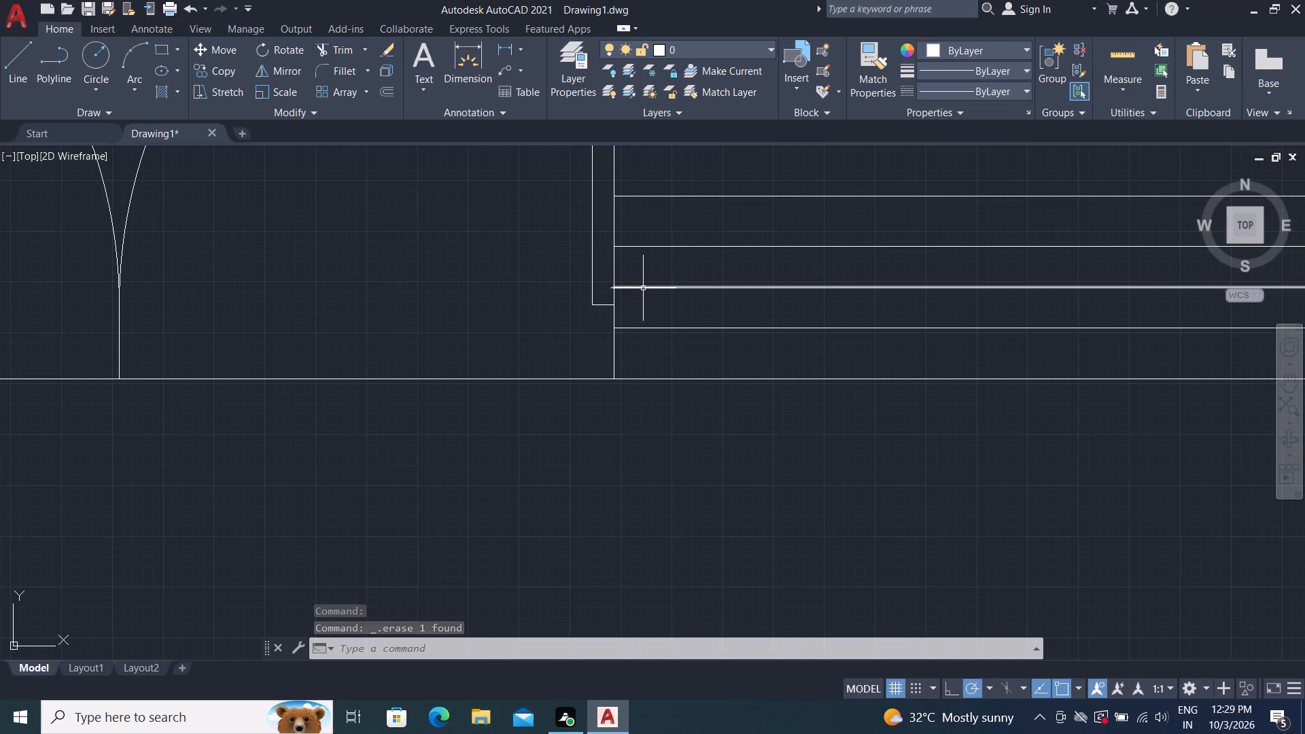
click(643, 288)
key(Delete)
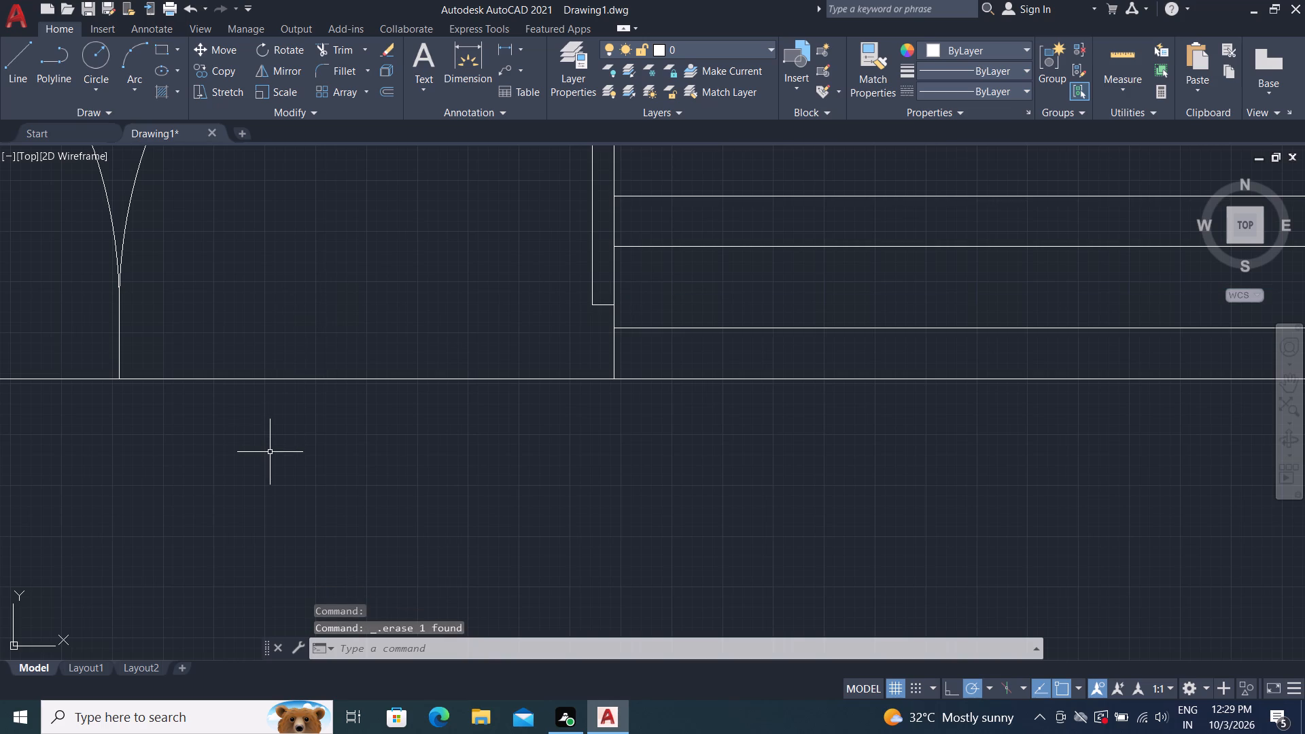
Trim the two window lines between the right window's outer jamb and the partition wall beside the single door.
scroll(276, 410, down, 2)
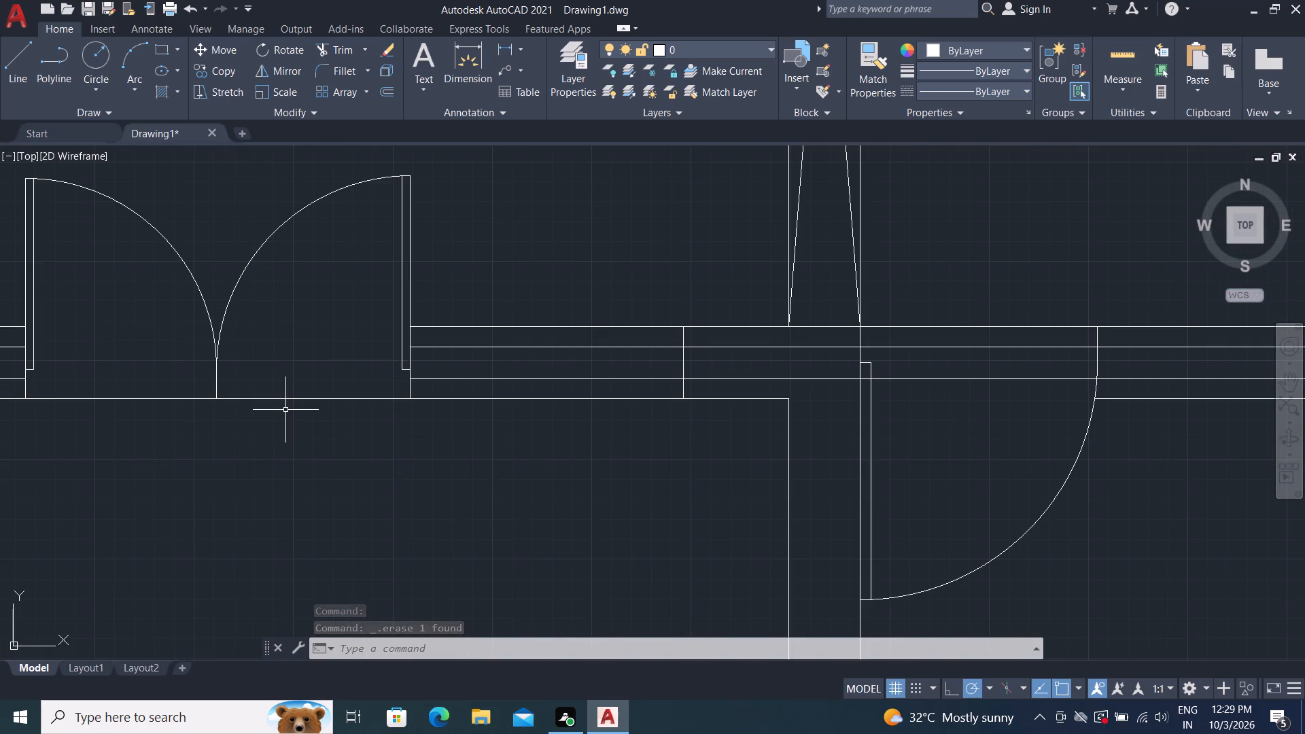
text(TE)
key(Escape)
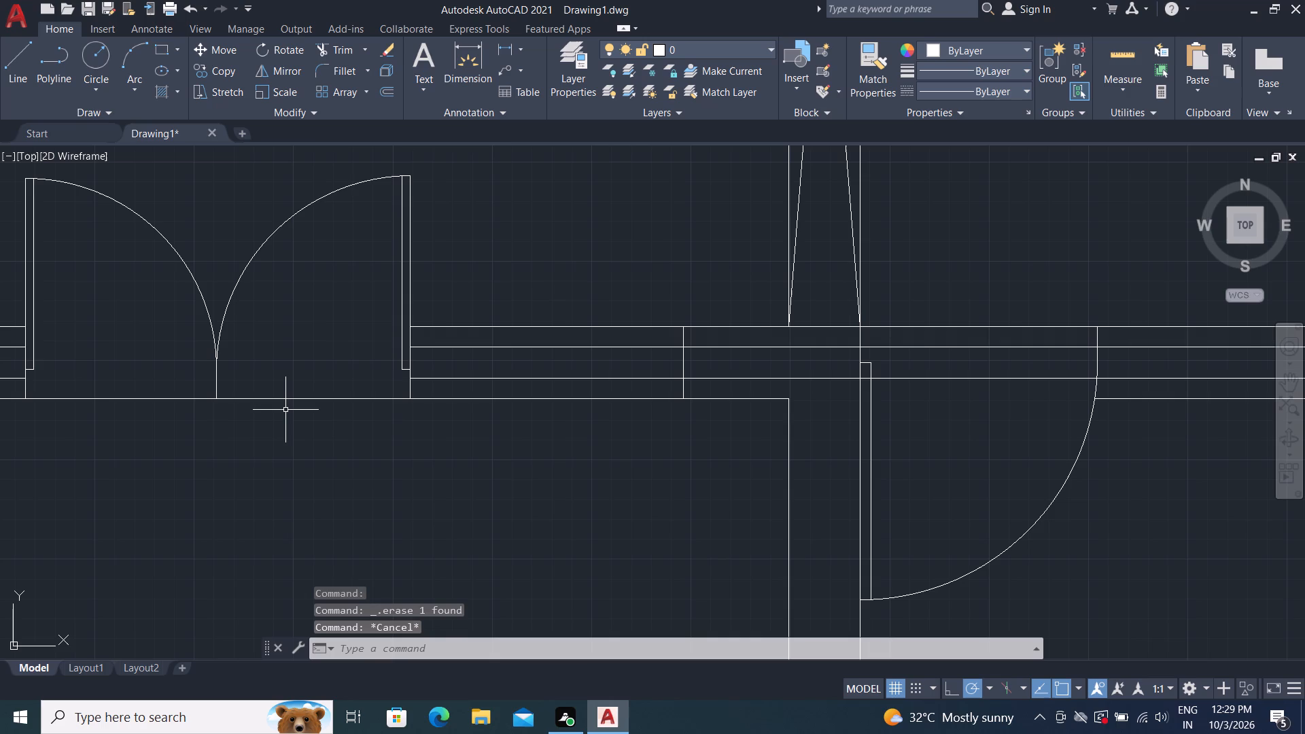
text(TR)
key(space)
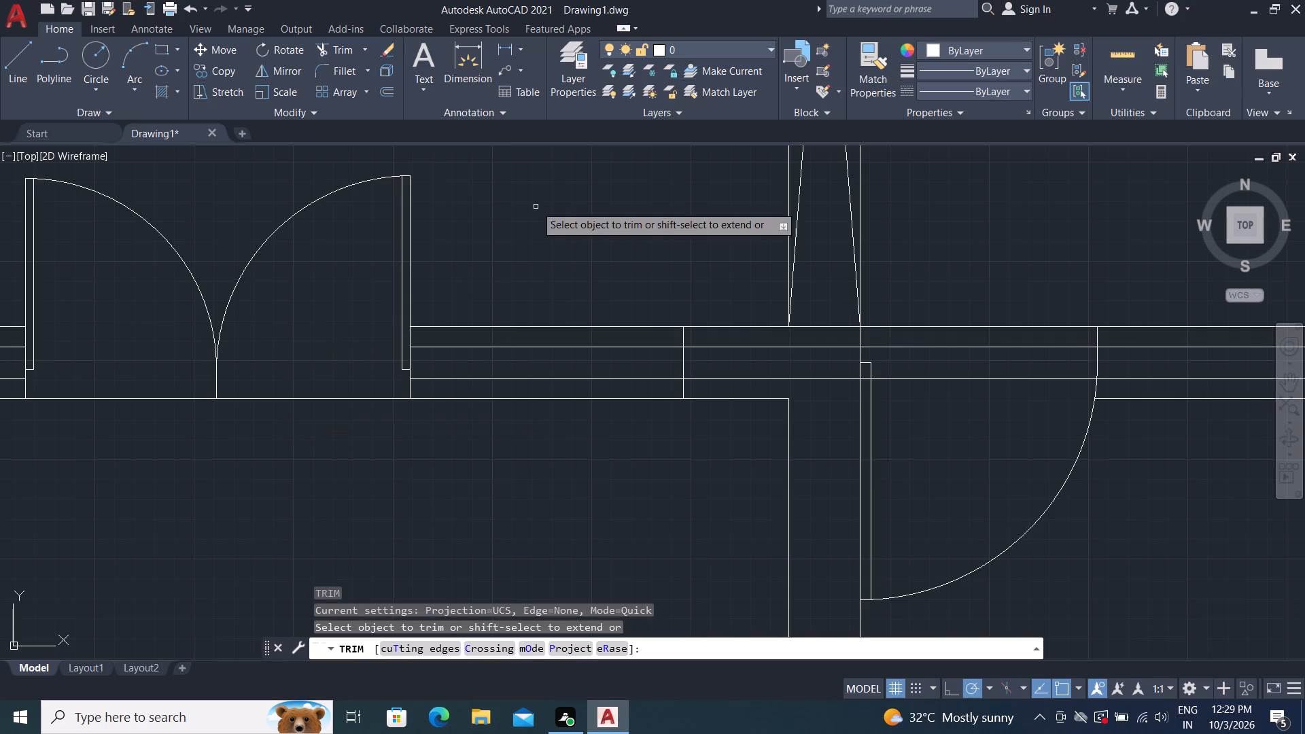
middle_drag(748, 397, 778, 394)
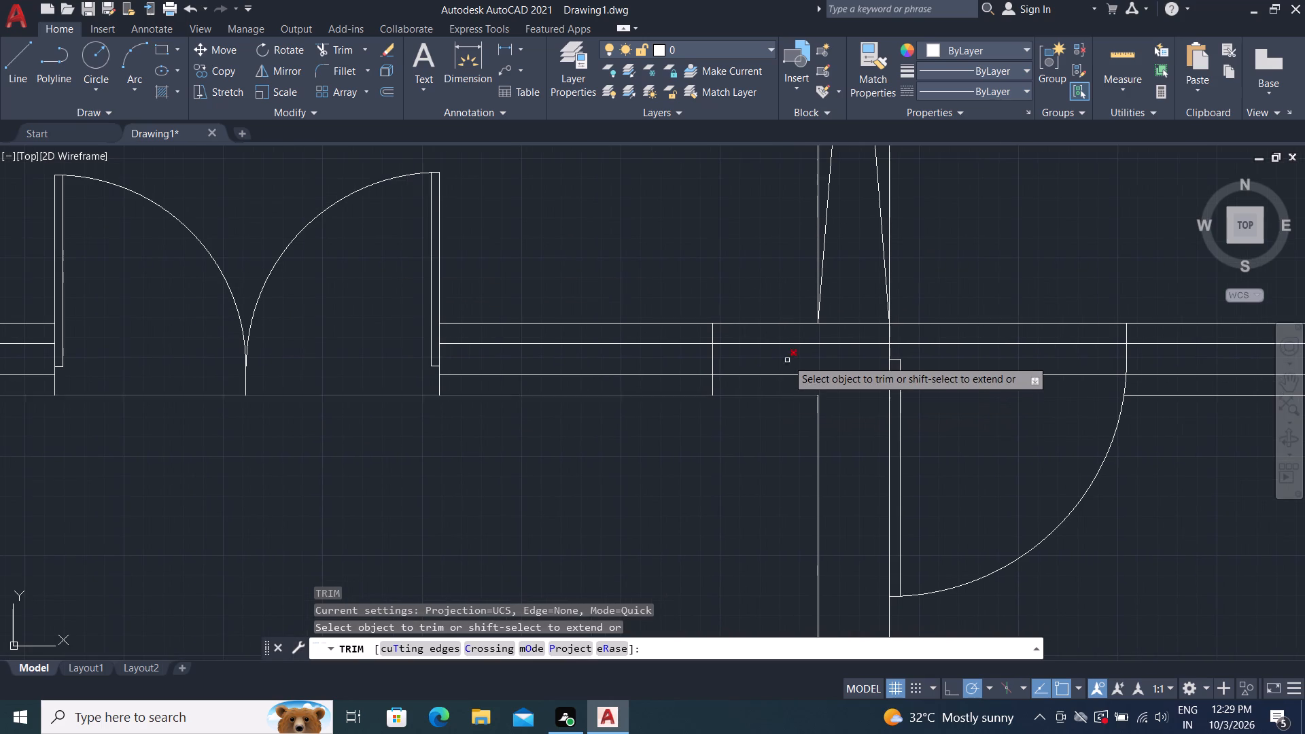
click(775, 340)
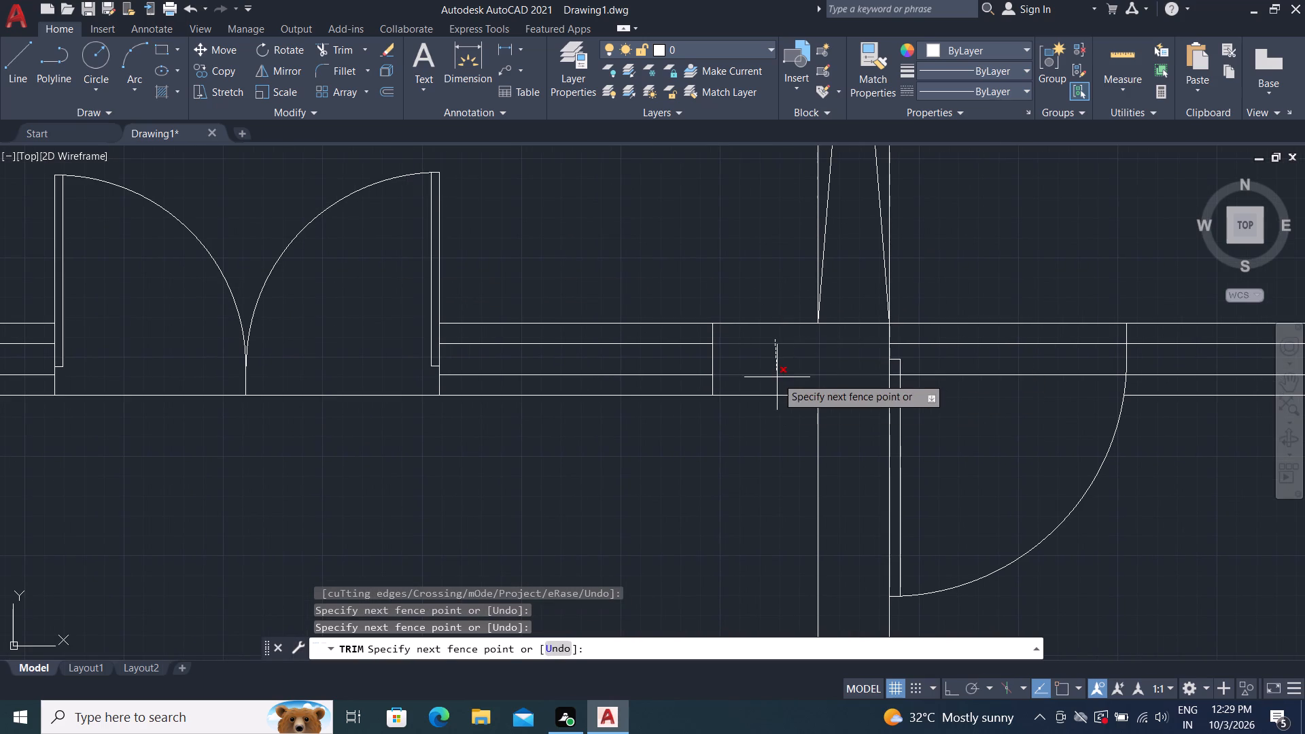
click(779, 379)
Trim the two window lines beyond the left window's outer jamb, including the pieces inside the crossed opening.
middle_drag(85, 466, 501, 415)
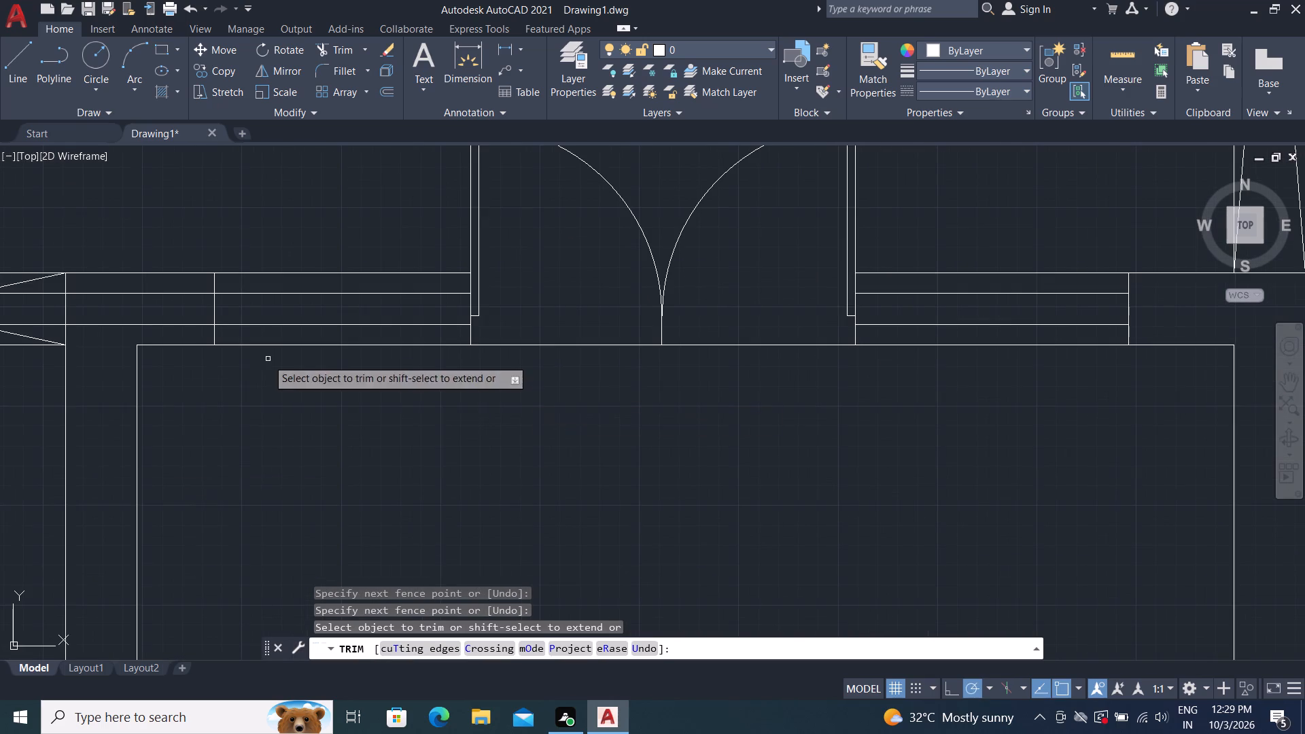
drag(88, 290, 93, 303)
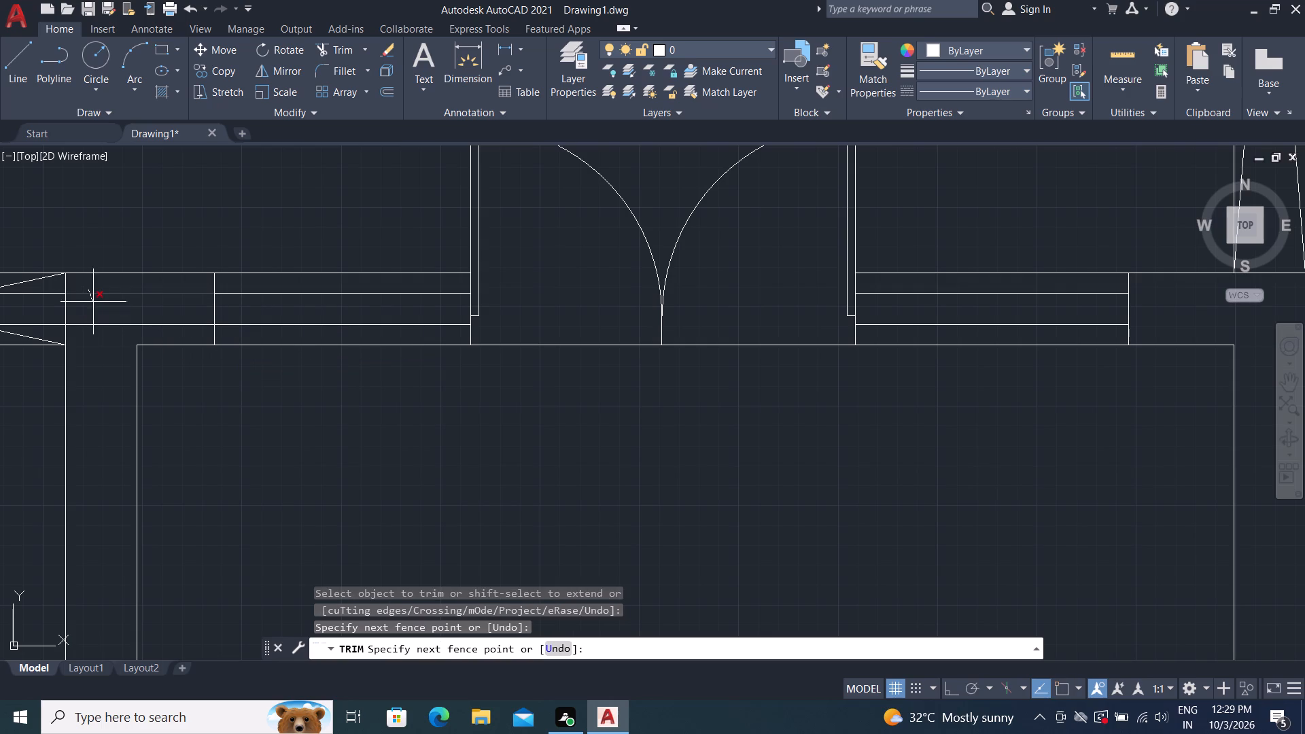
drag(93, 303, 94, 330)
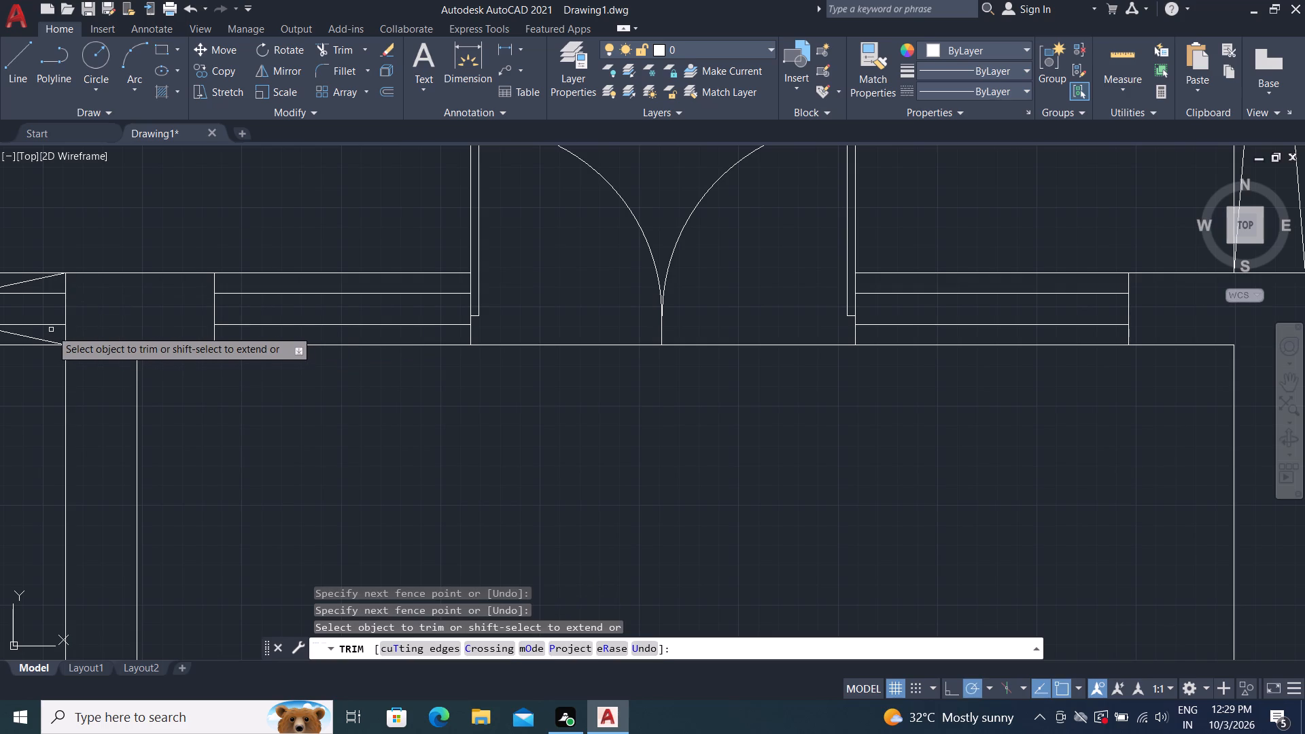
click(48, 326)
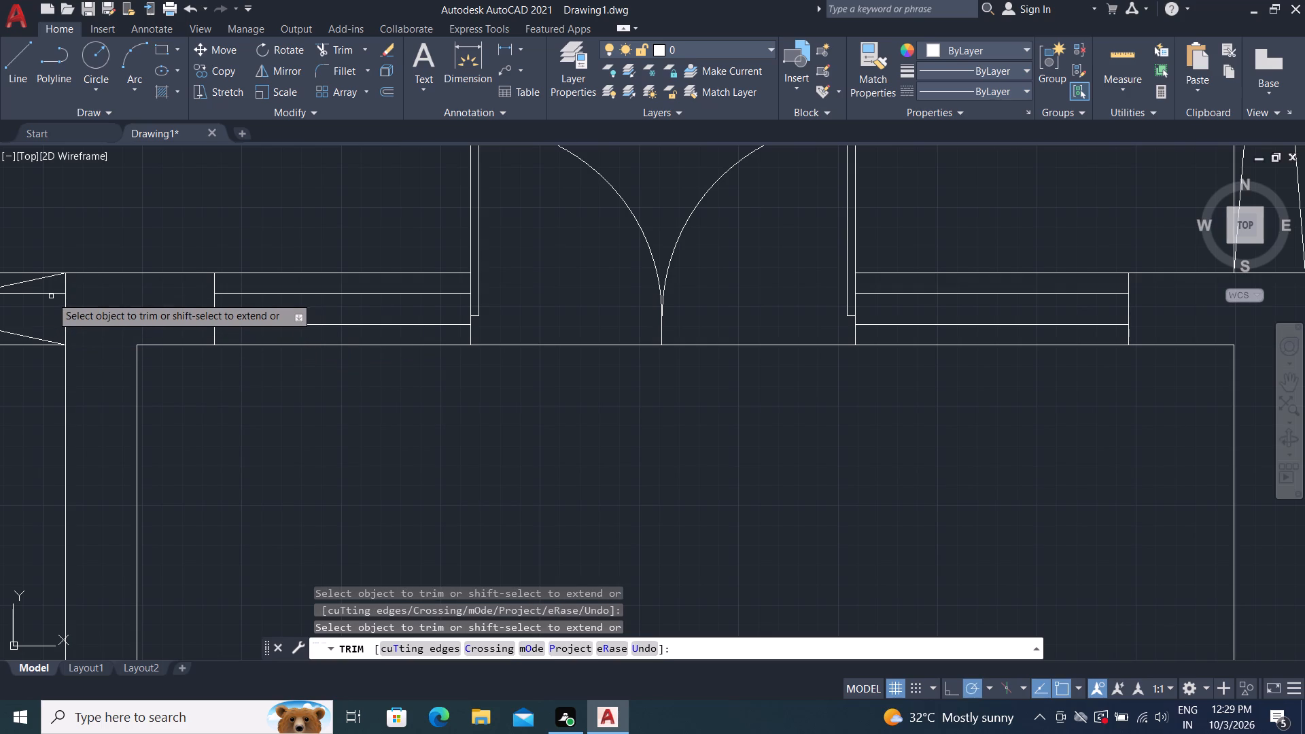
click(51, 296)
Trim the two window lines across the single door opening and the wall beyond it, including the short piece inside the door leaf.
scroll(177, 395, down, 2)
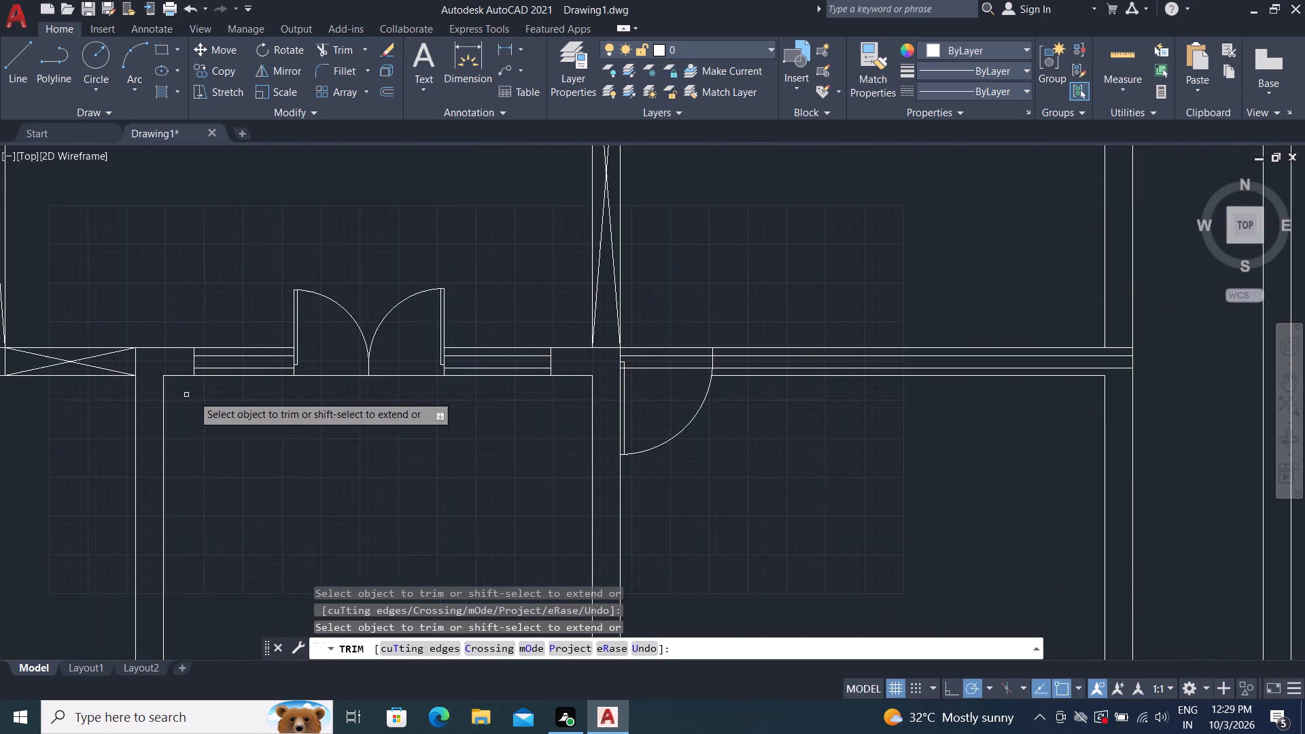
scroll(338, 424, down, 1)
middle_drag(394, 443, 270, 426)
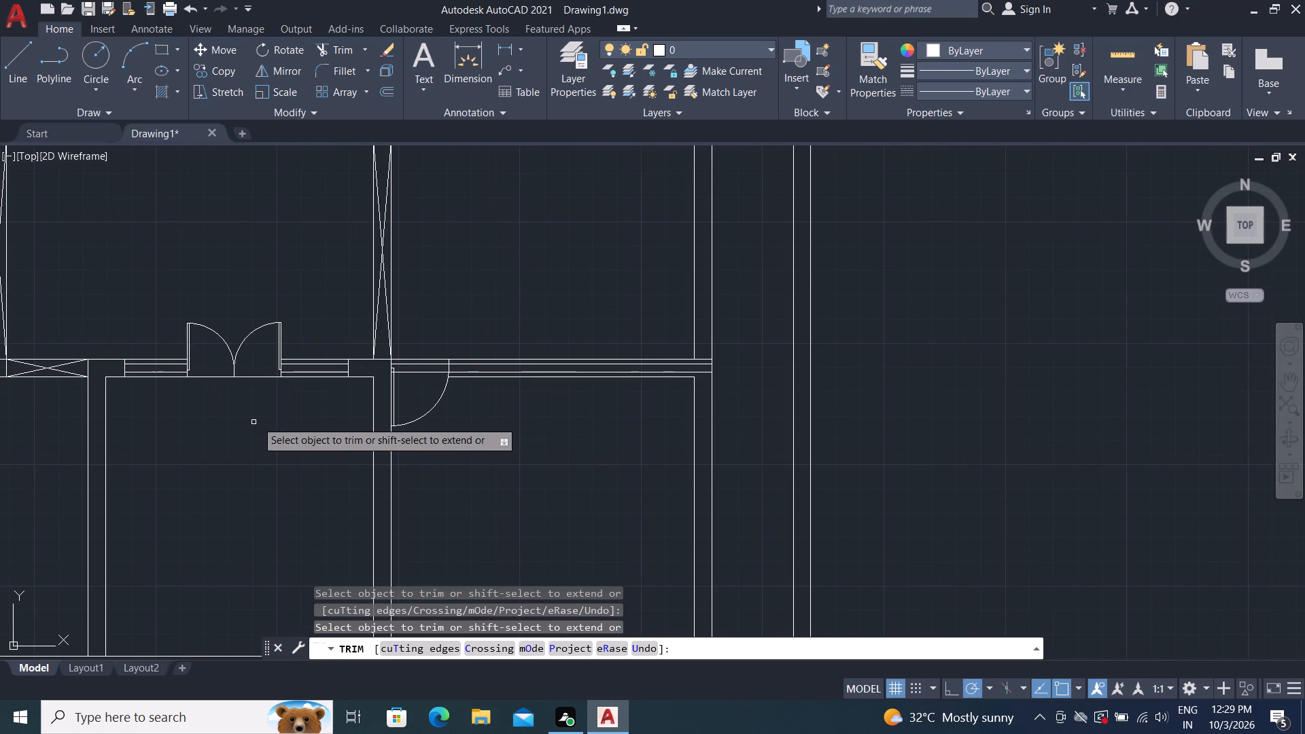
scroll(319, 425, up, 4)
middle_drag(315, 421, 311, 577)
scroll(311, 468, up, 1)
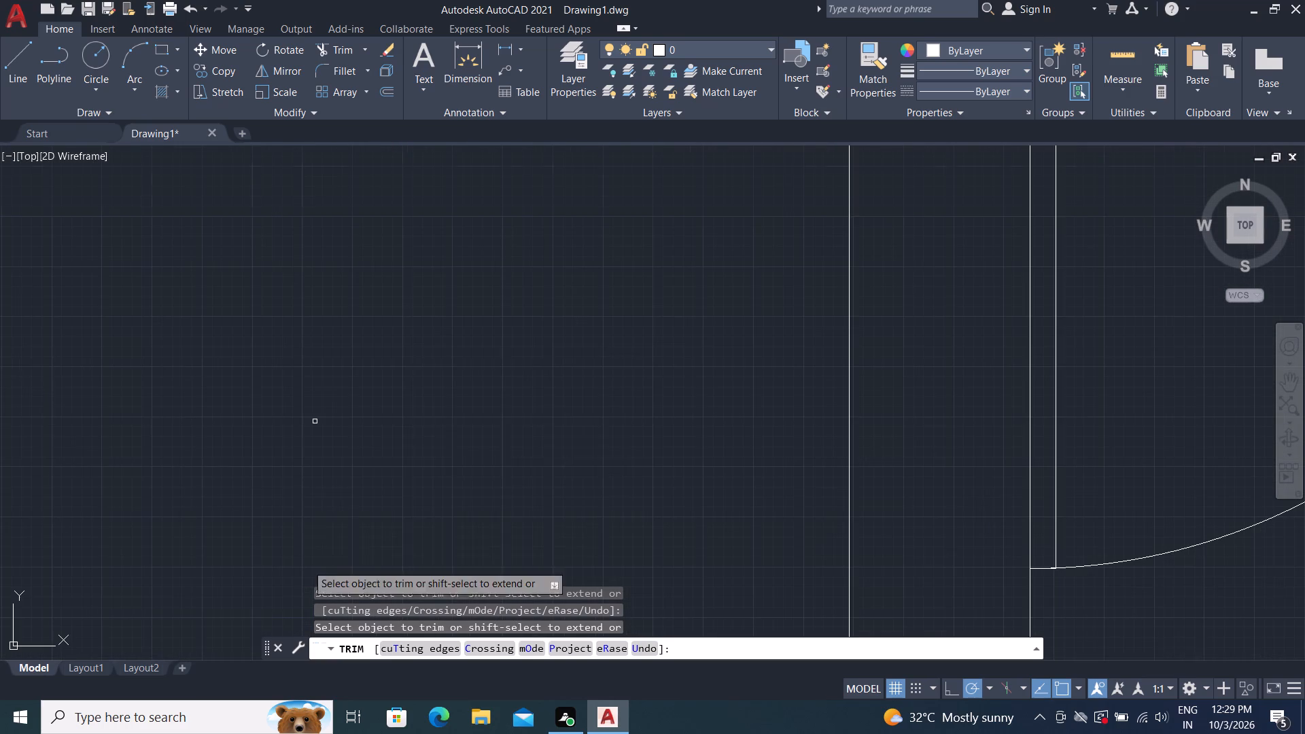
scroll(480, 190, down, 2)
middle_drag(487, 232, 487, 234)
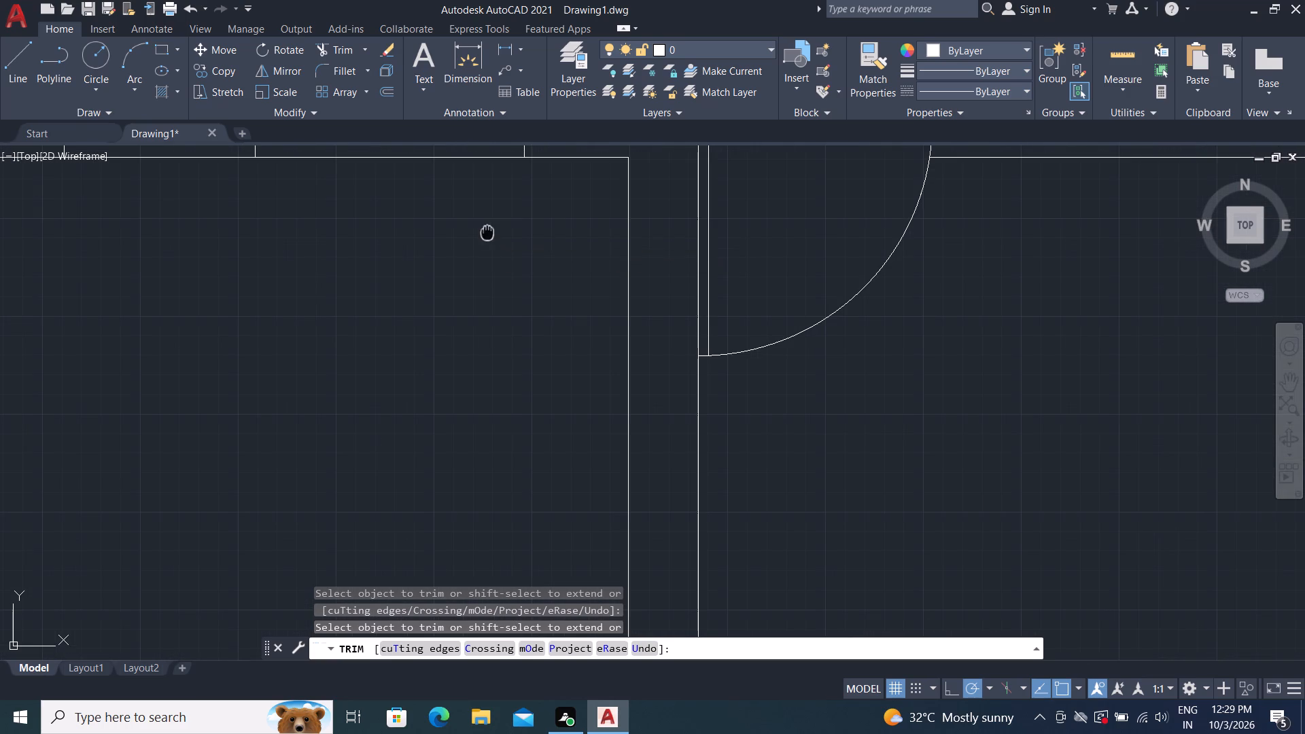
middle_drag(487, 234, 485, 339)
scroll(807, 243, up, 3)
middle_drag(790, 192, 868, 304)
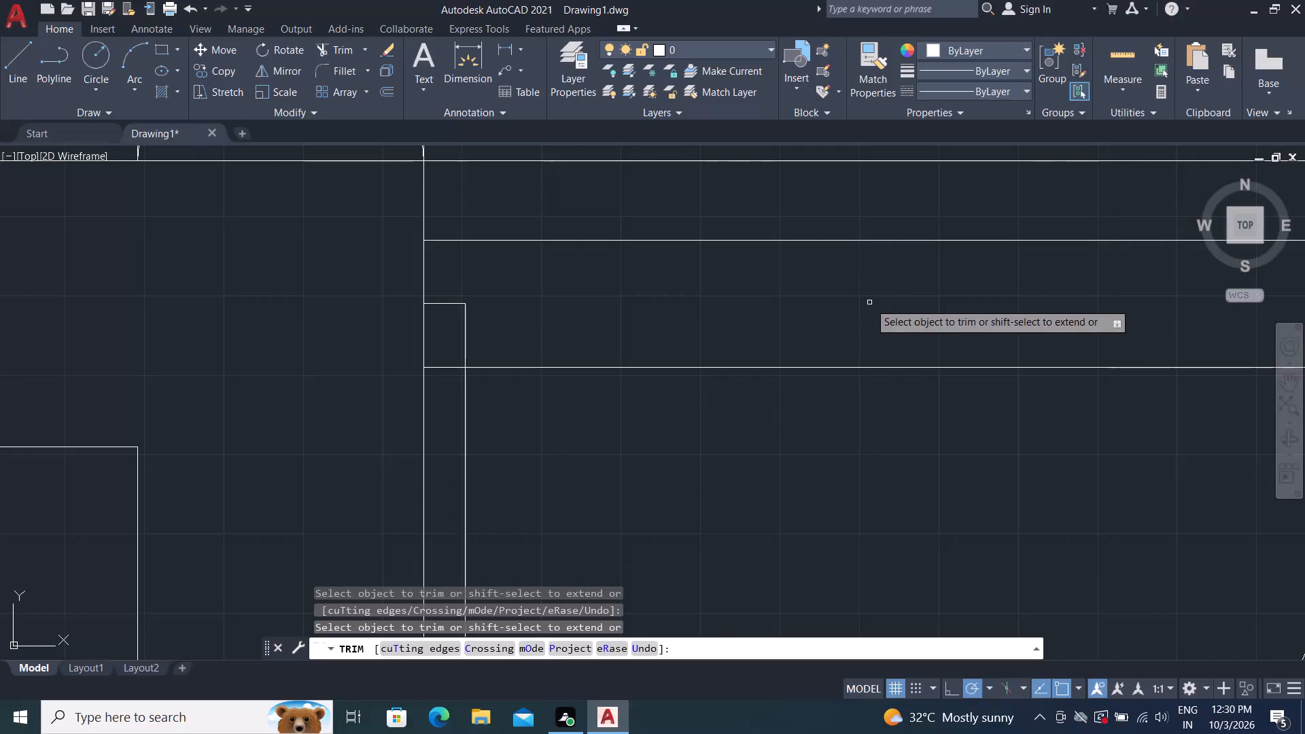
click(834, 240)
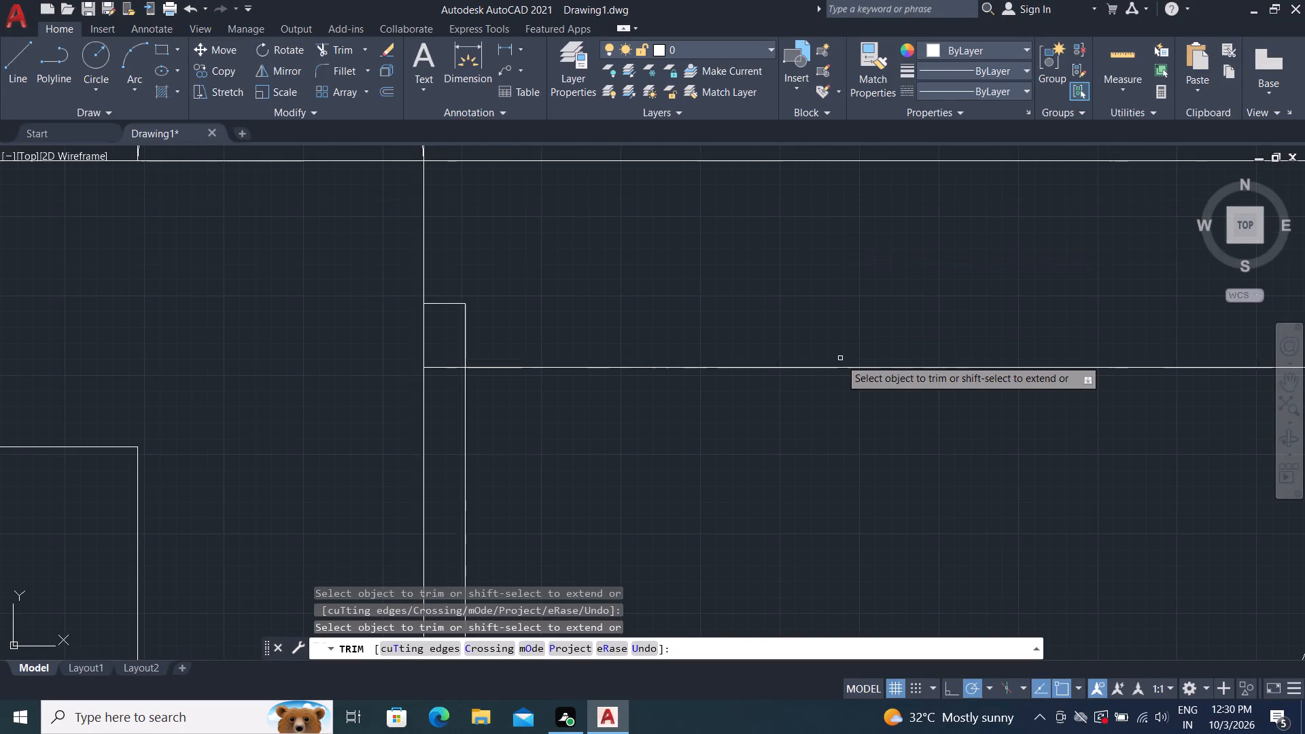
scroll(831, 345, down, 1)
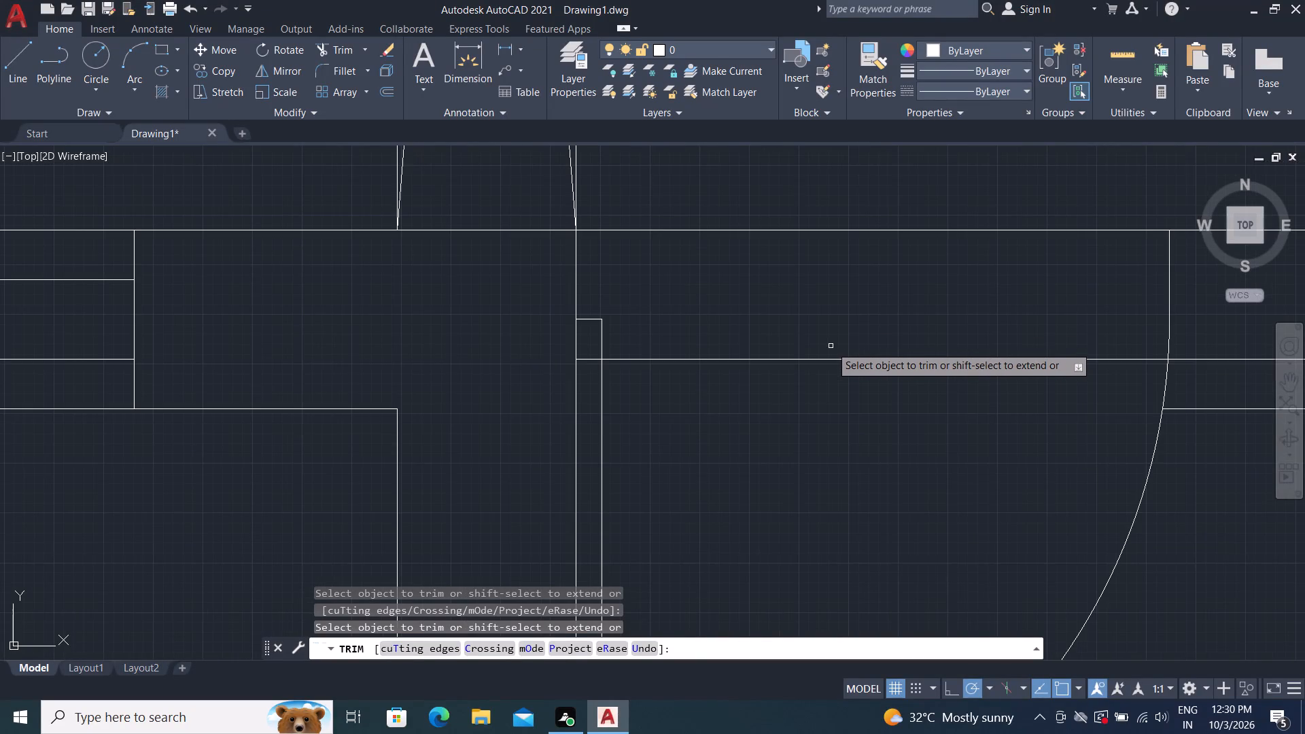
scroll(829, 346, down, 2)
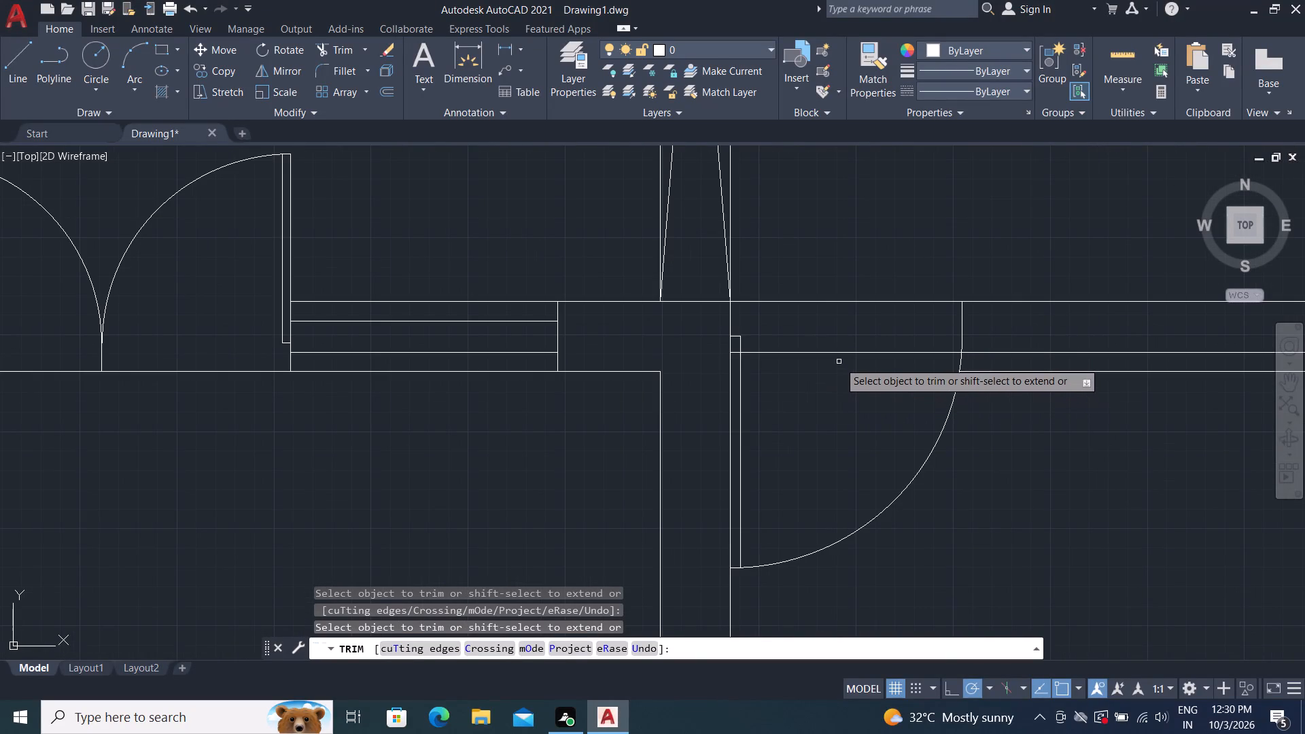
click(835, 353)
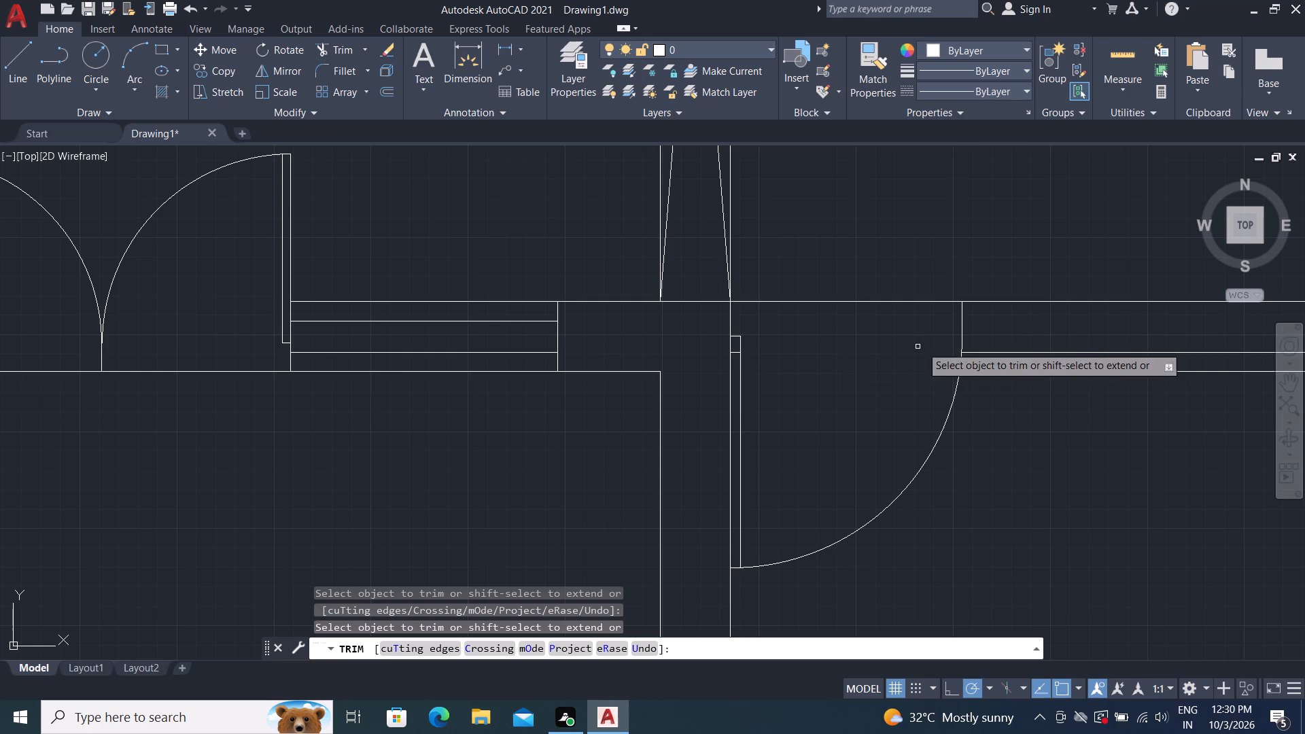
click(1037, 354)
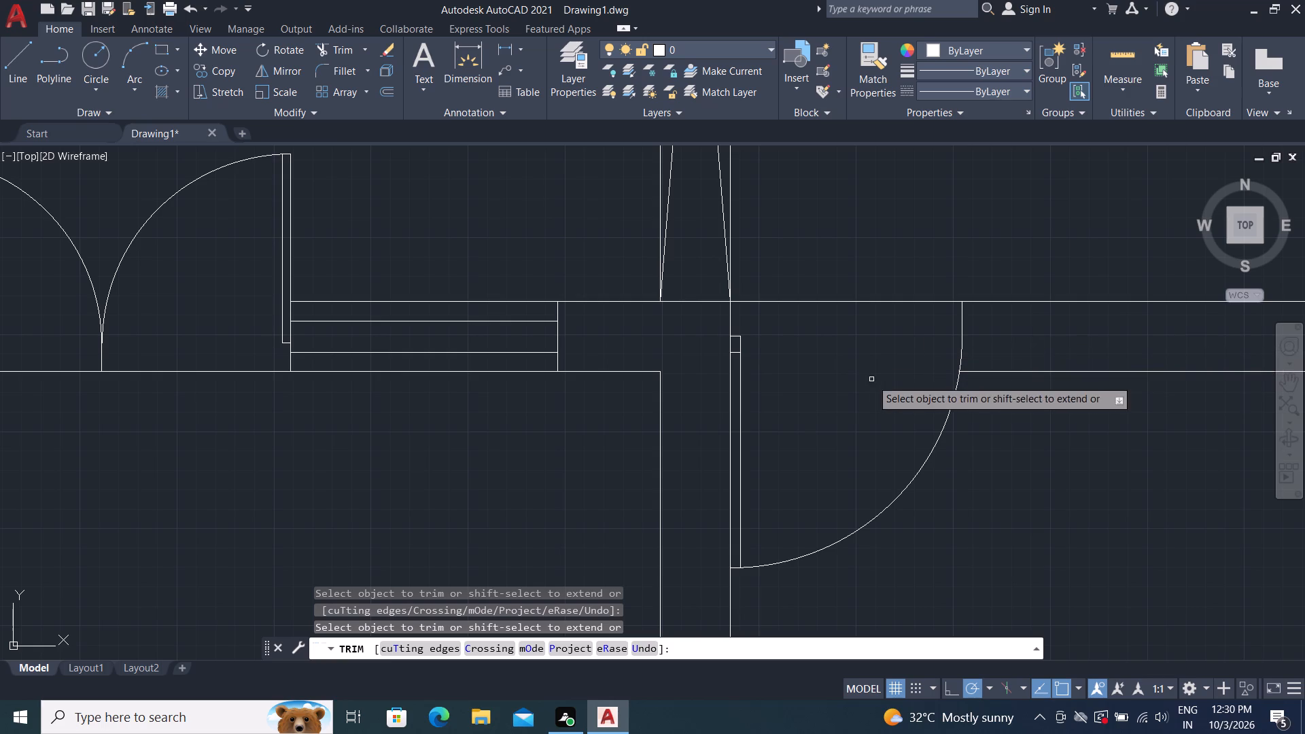
scroll(742, 362, up, 1)
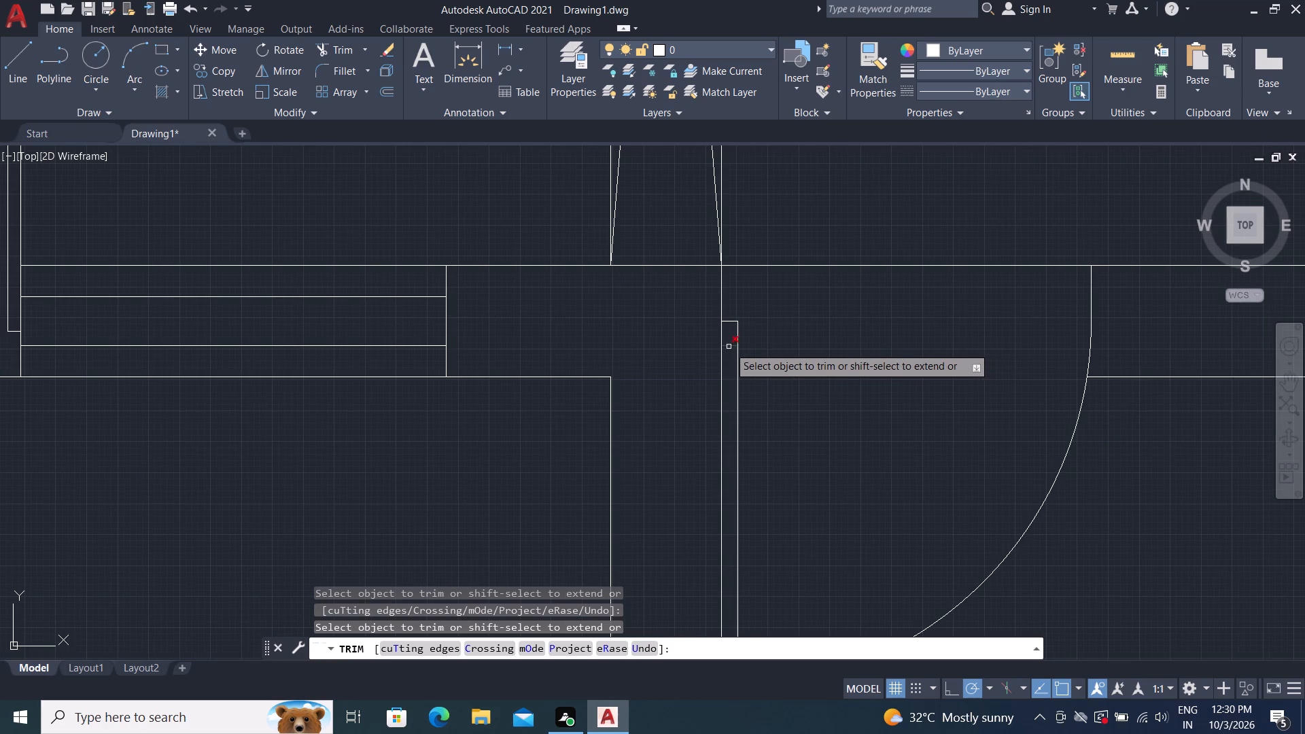
click(728, 347)
key(Escape)
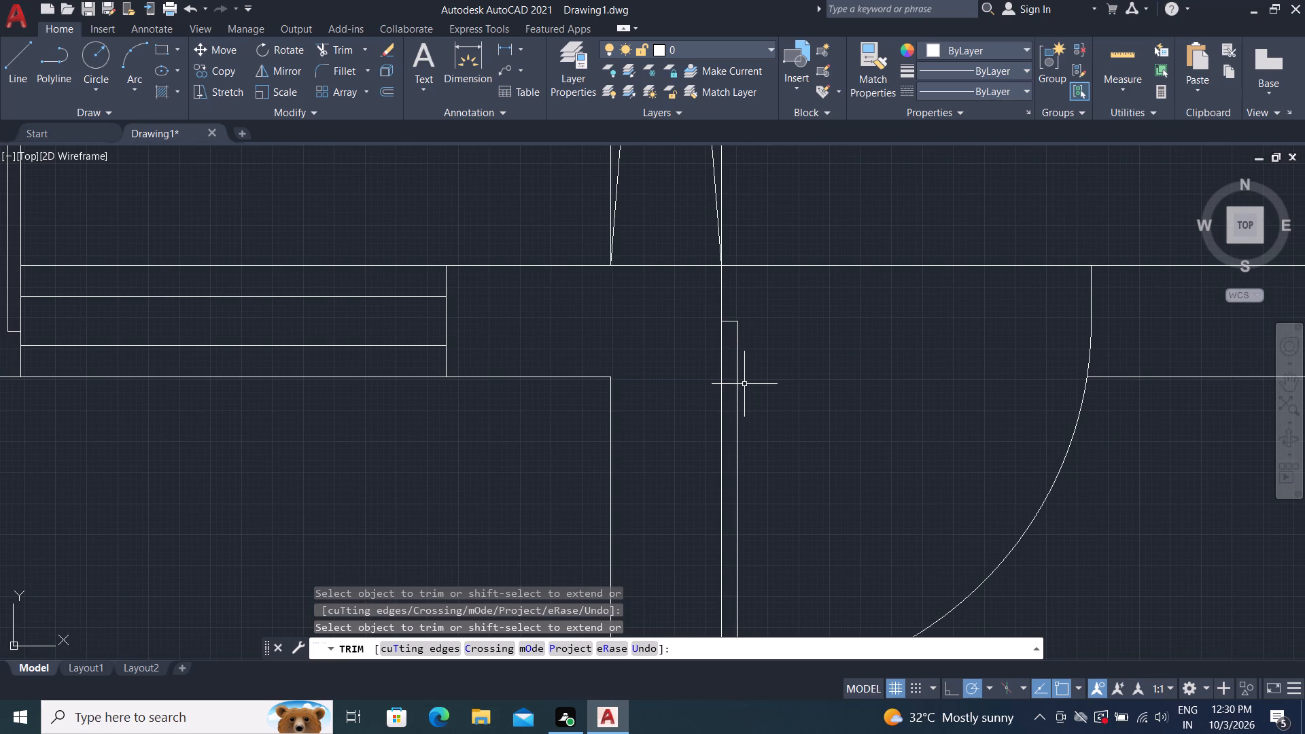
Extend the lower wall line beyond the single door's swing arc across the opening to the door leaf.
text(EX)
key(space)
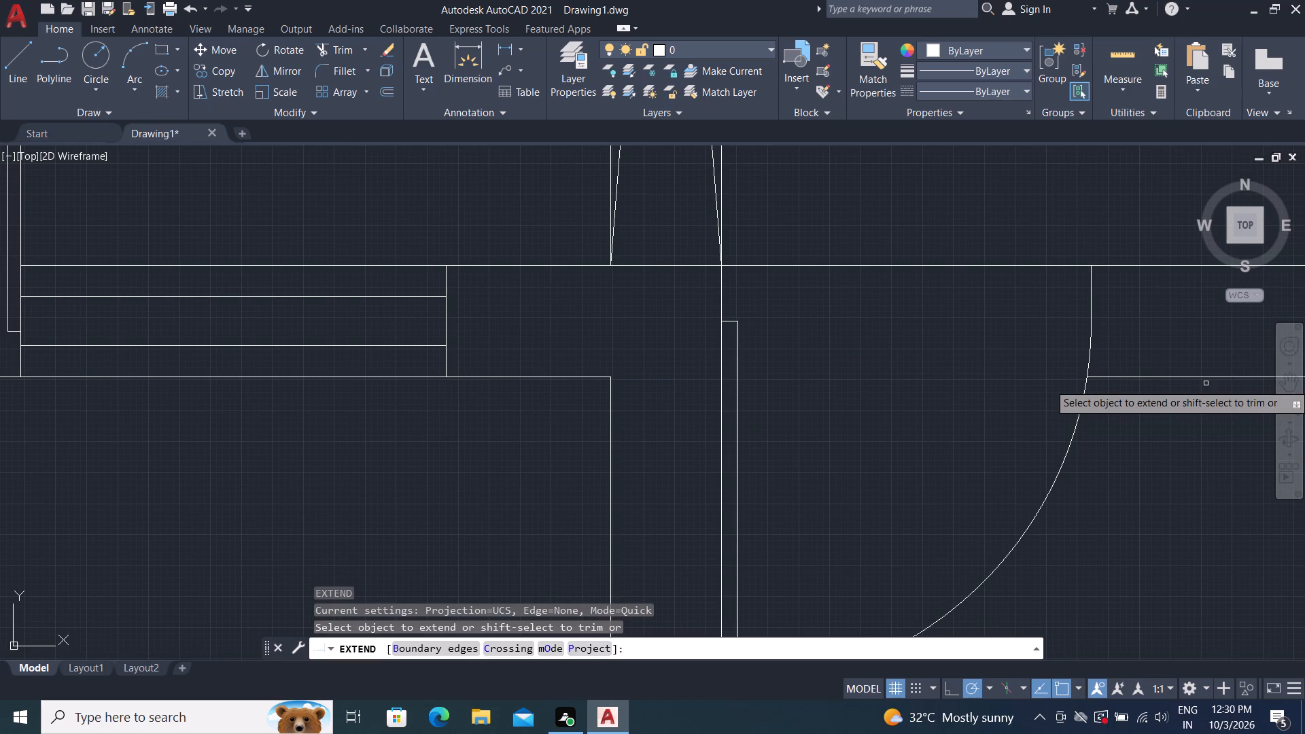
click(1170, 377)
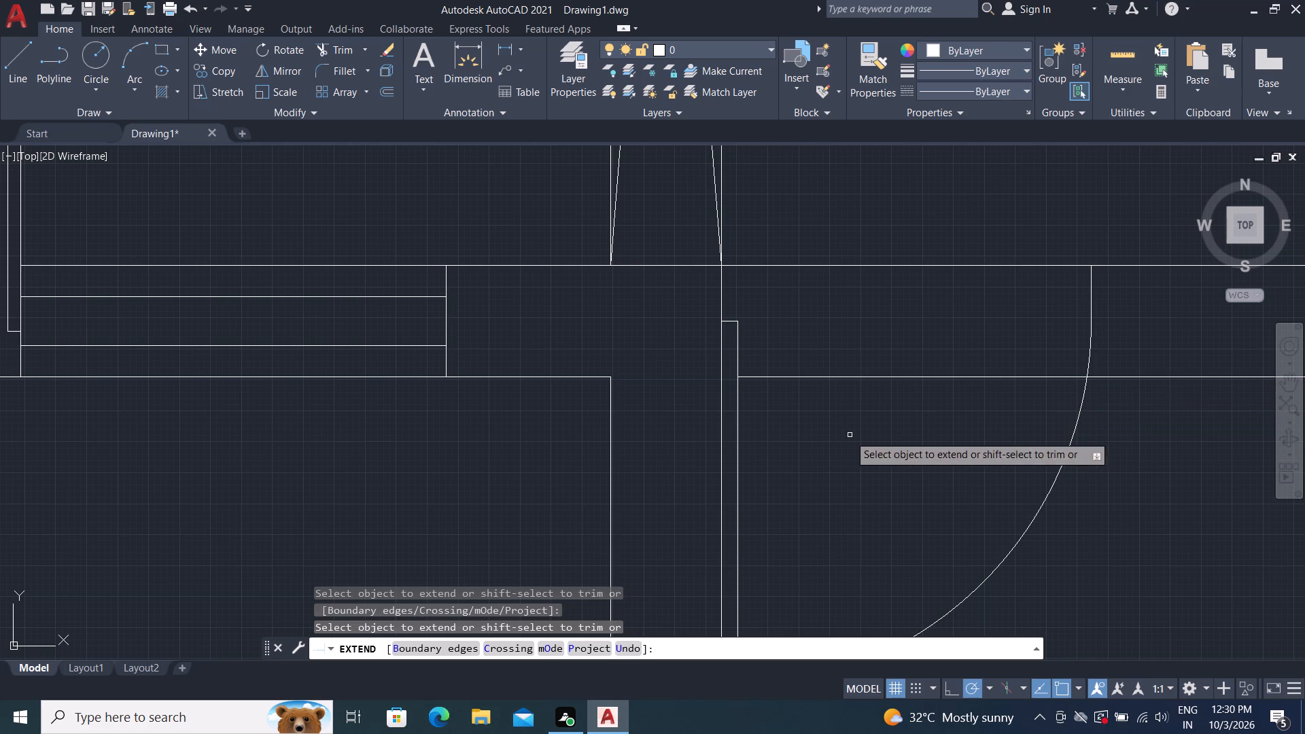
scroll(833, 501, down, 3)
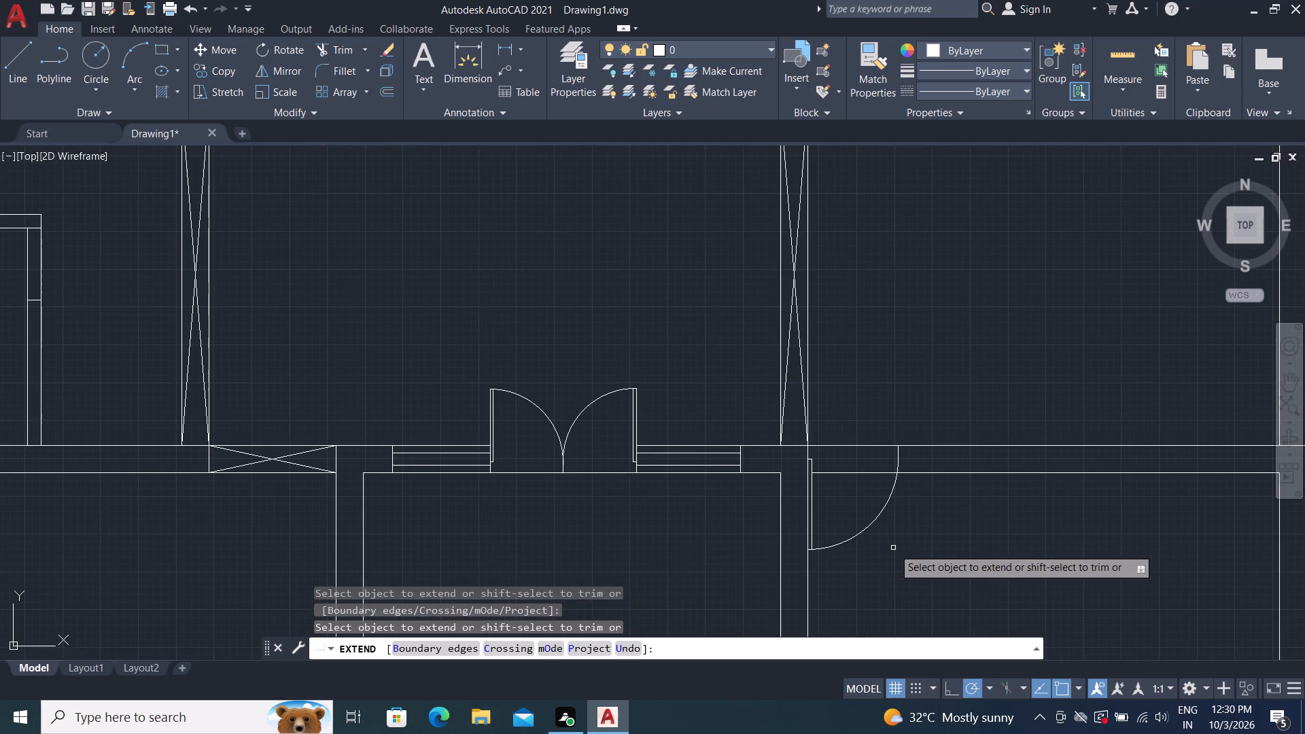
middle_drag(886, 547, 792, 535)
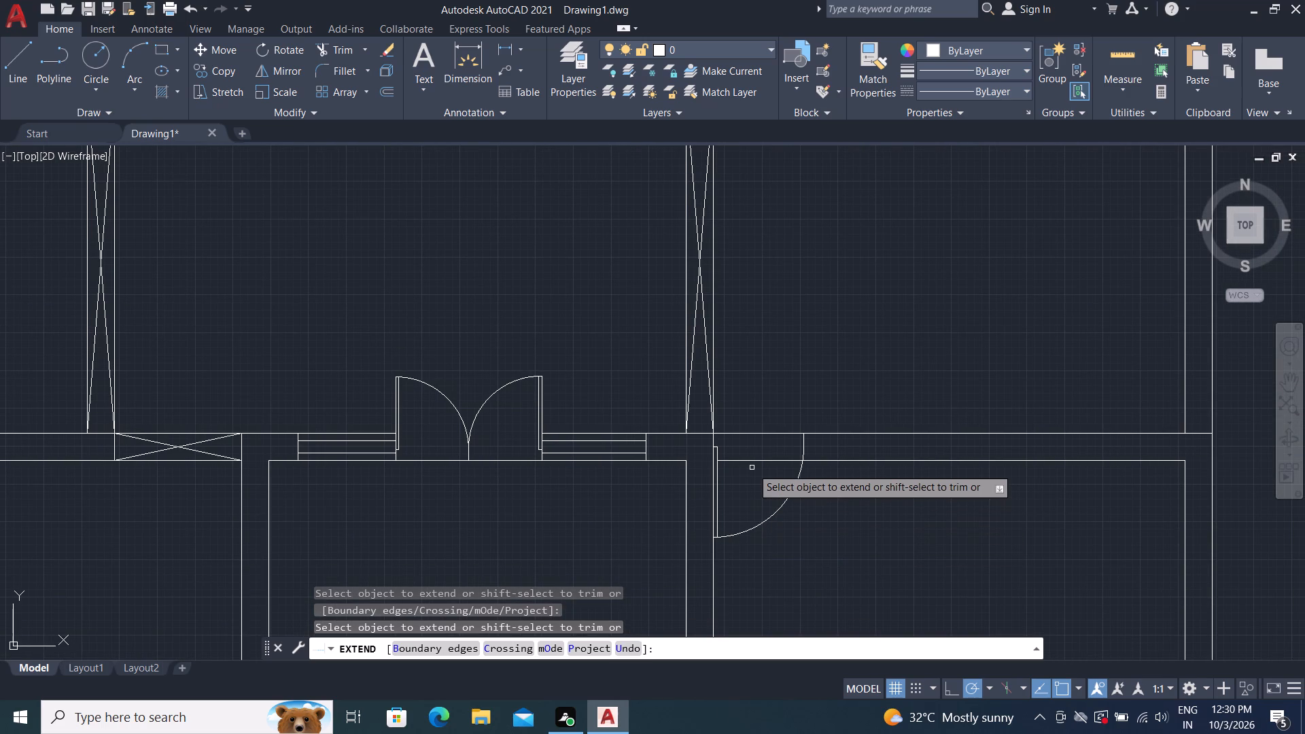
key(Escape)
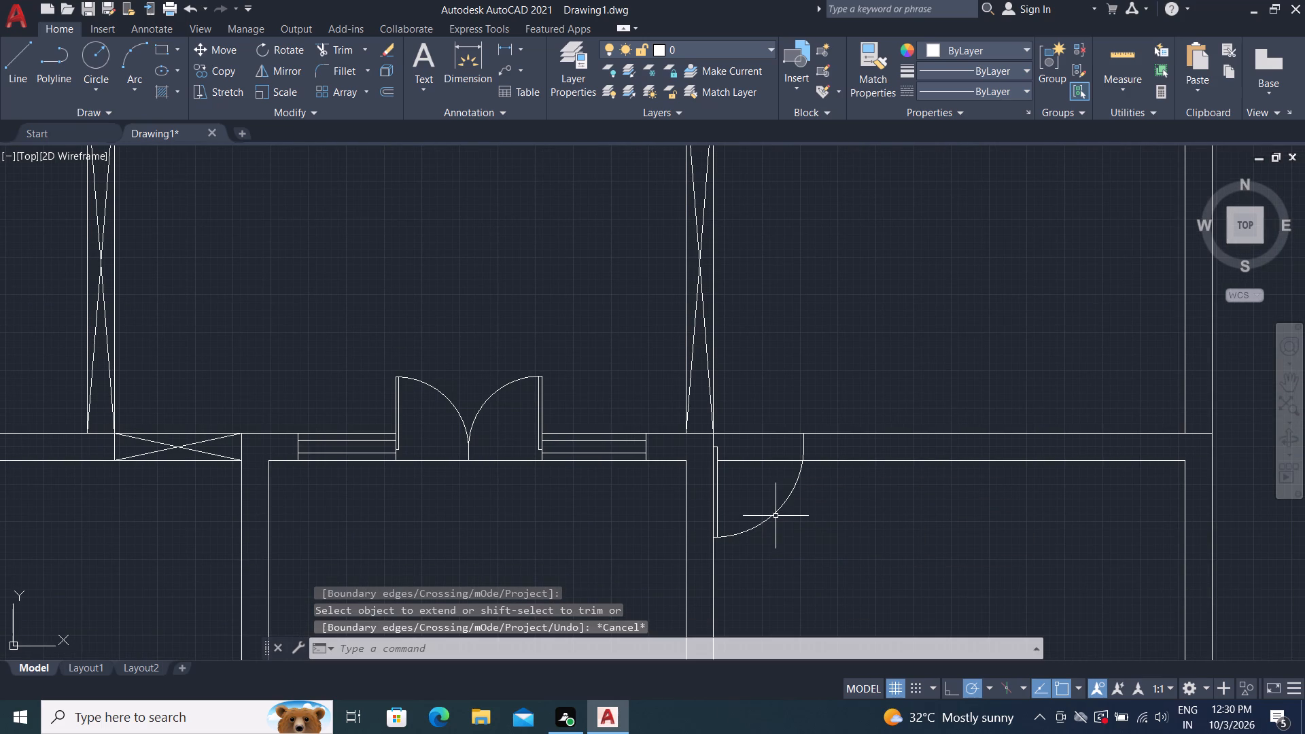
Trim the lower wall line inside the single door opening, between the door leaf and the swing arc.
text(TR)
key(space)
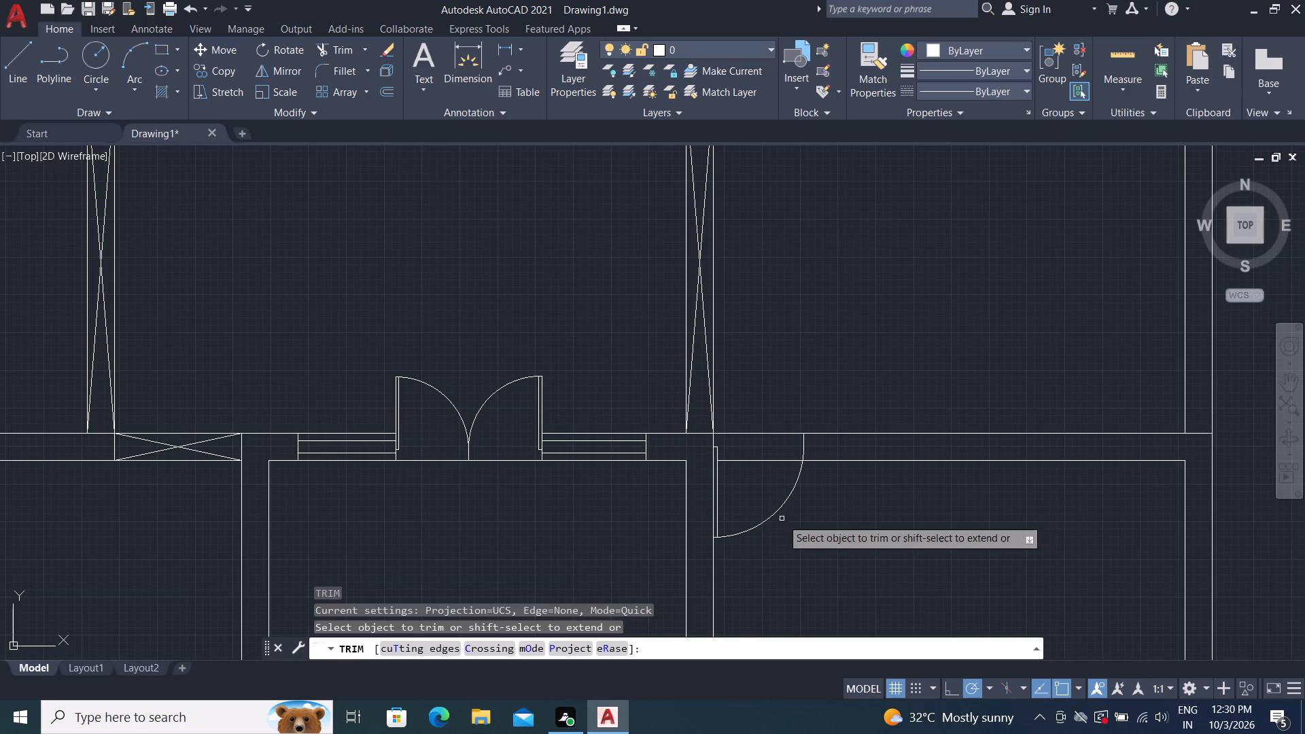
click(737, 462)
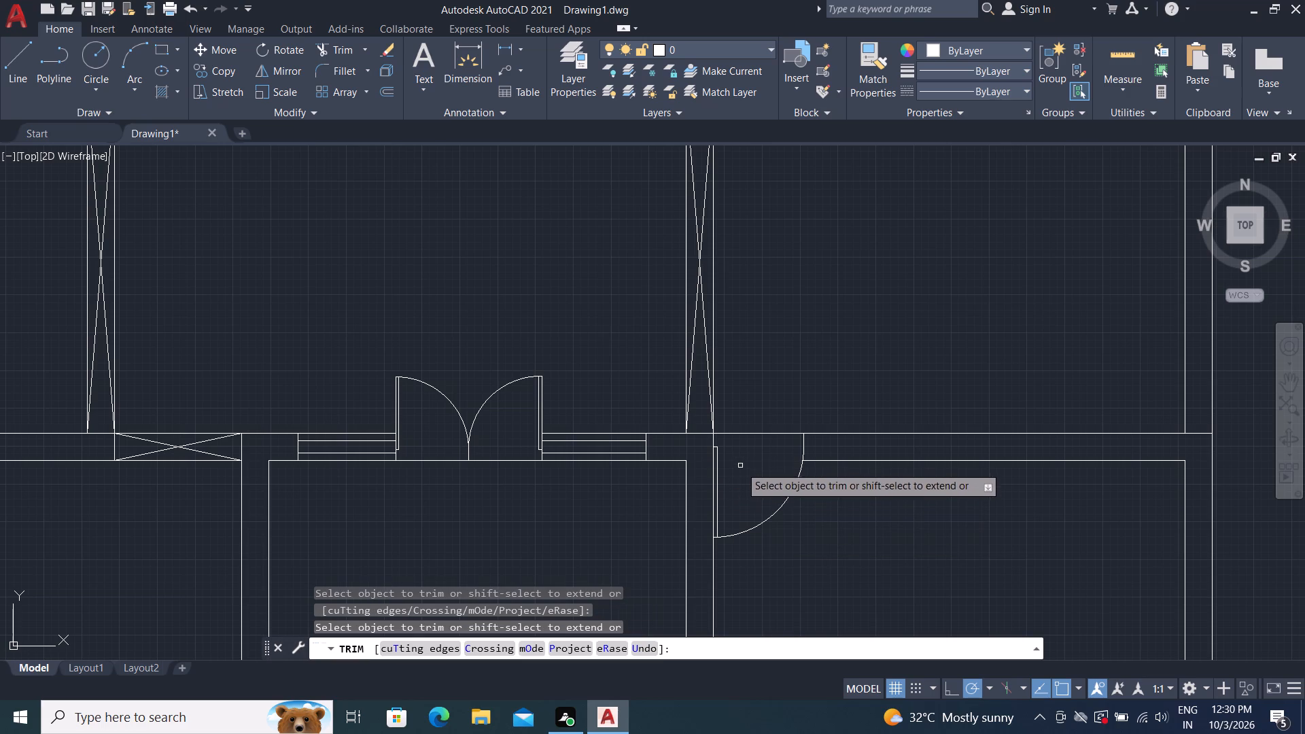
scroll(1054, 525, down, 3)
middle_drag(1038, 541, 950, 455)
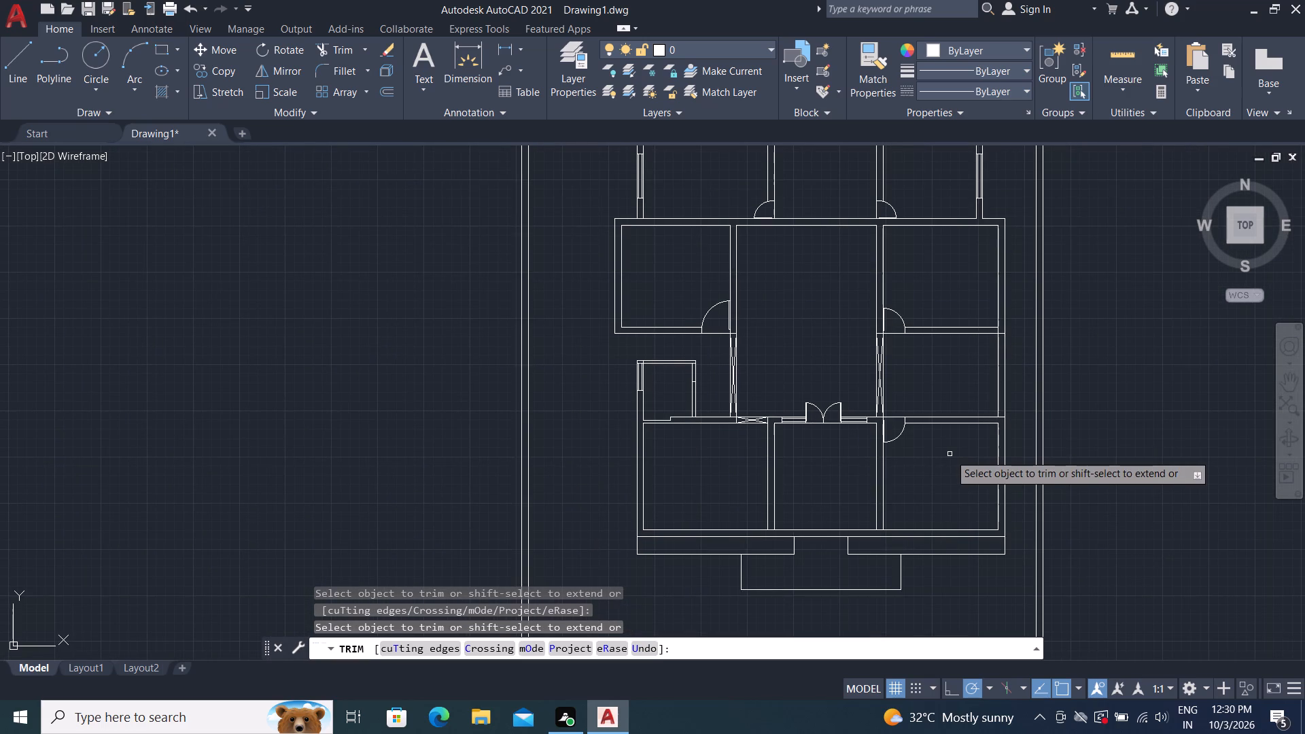
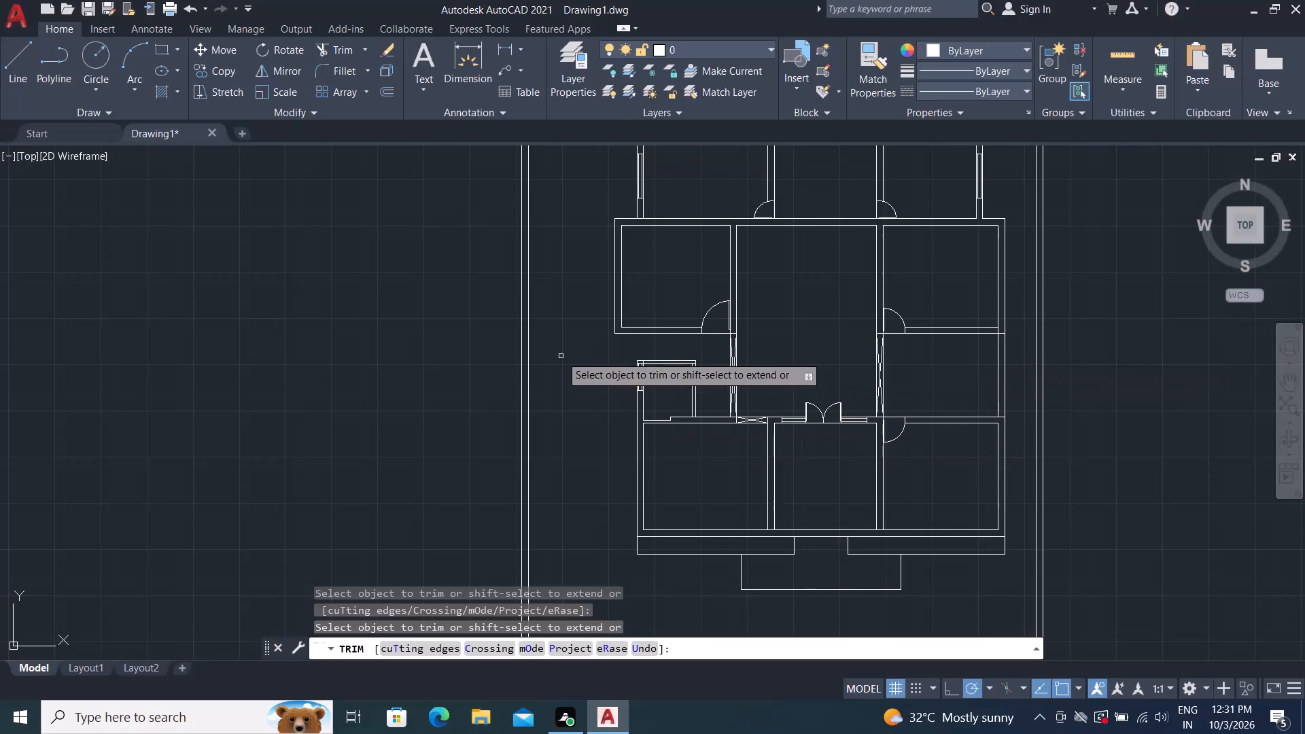
Offset the left edge of the rectangle projecting below the front of the plan inward three times, at 1' spacing.
key(Escape)
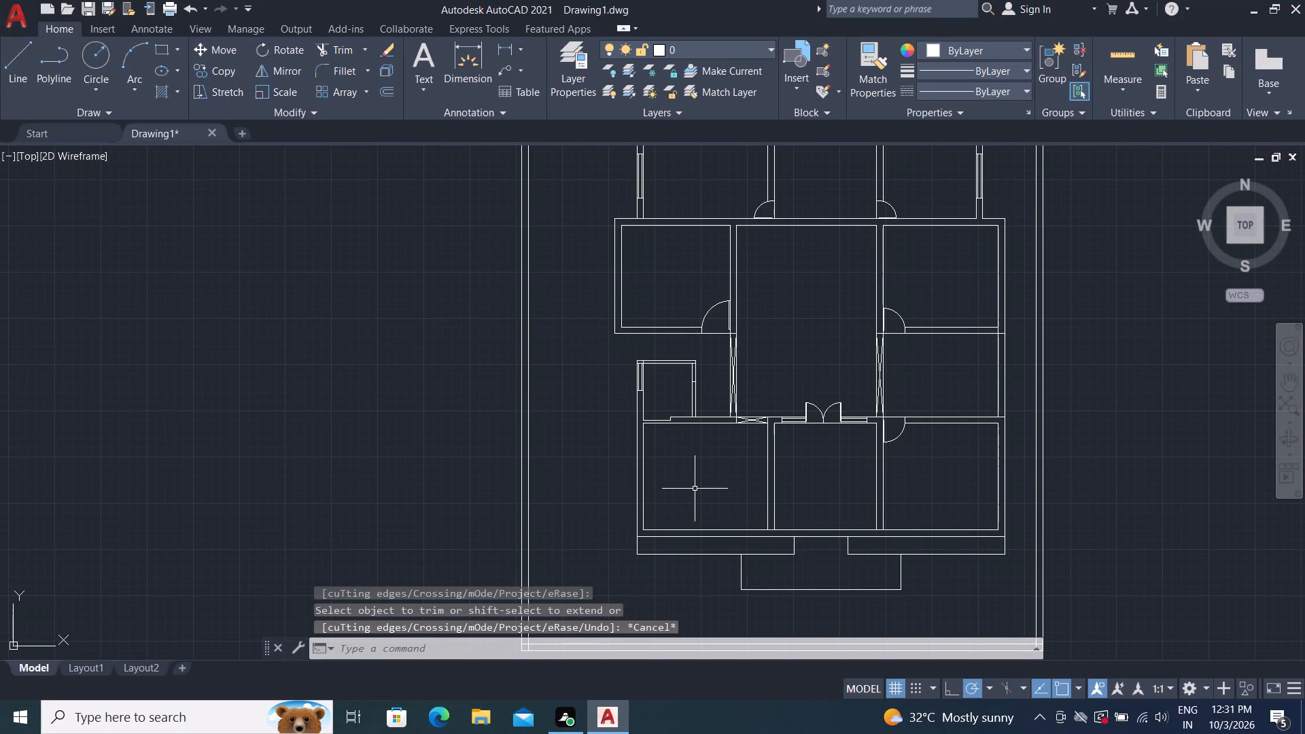
scroll(714, 582, up, 3)
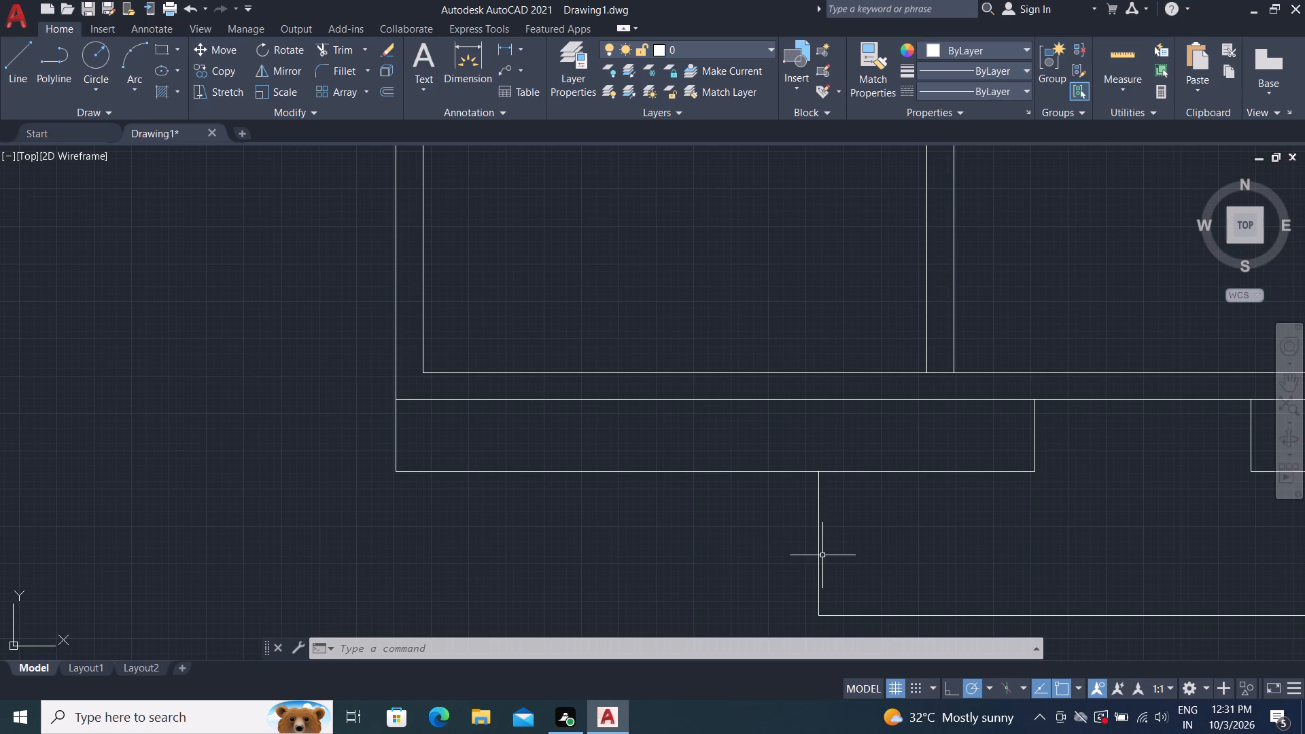
middle_drag(822, 555, 329, 286)
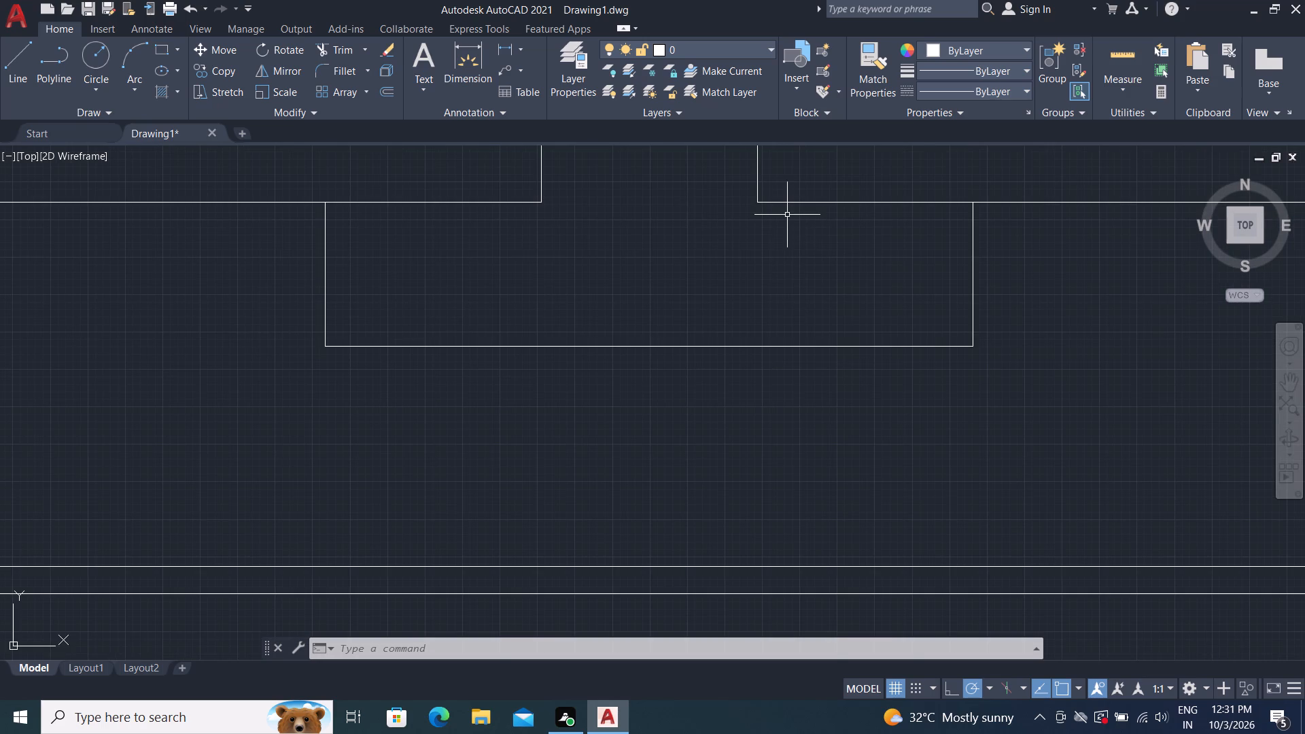
text(O 1;')
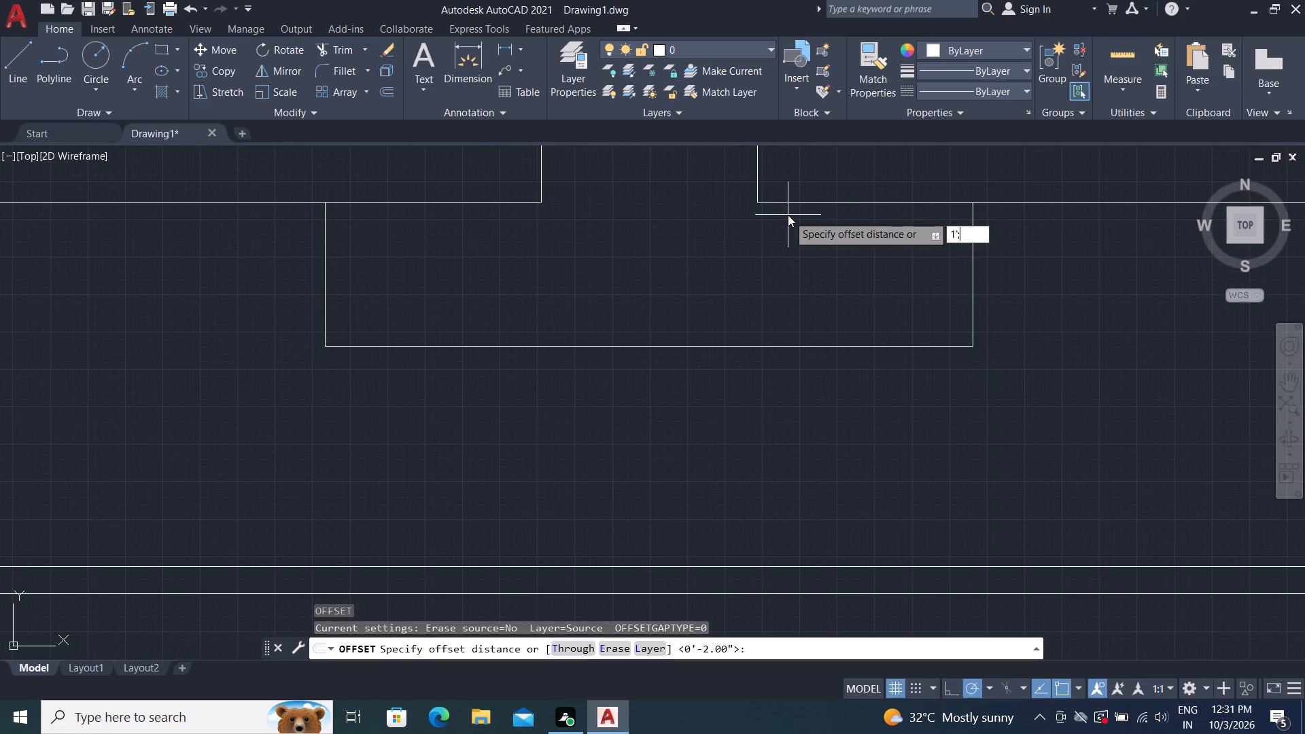
key(space)
key(Escape)
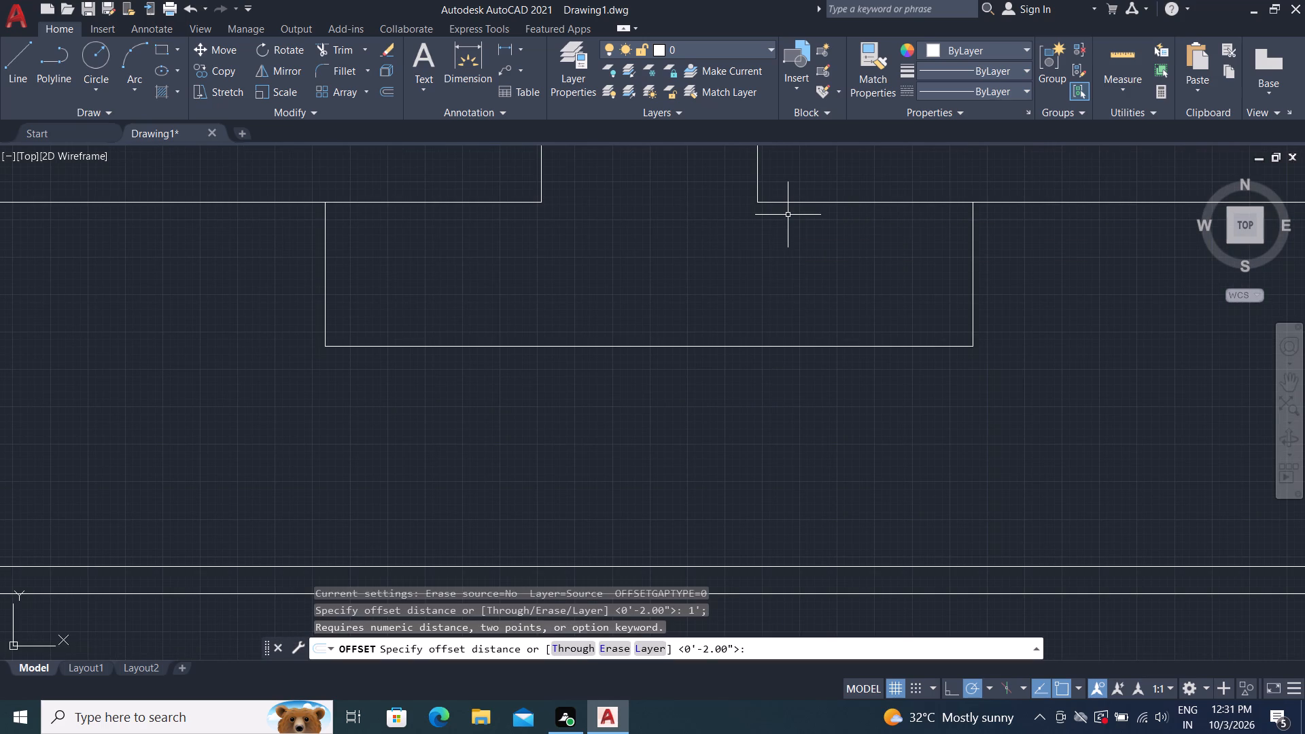
text(O 1')
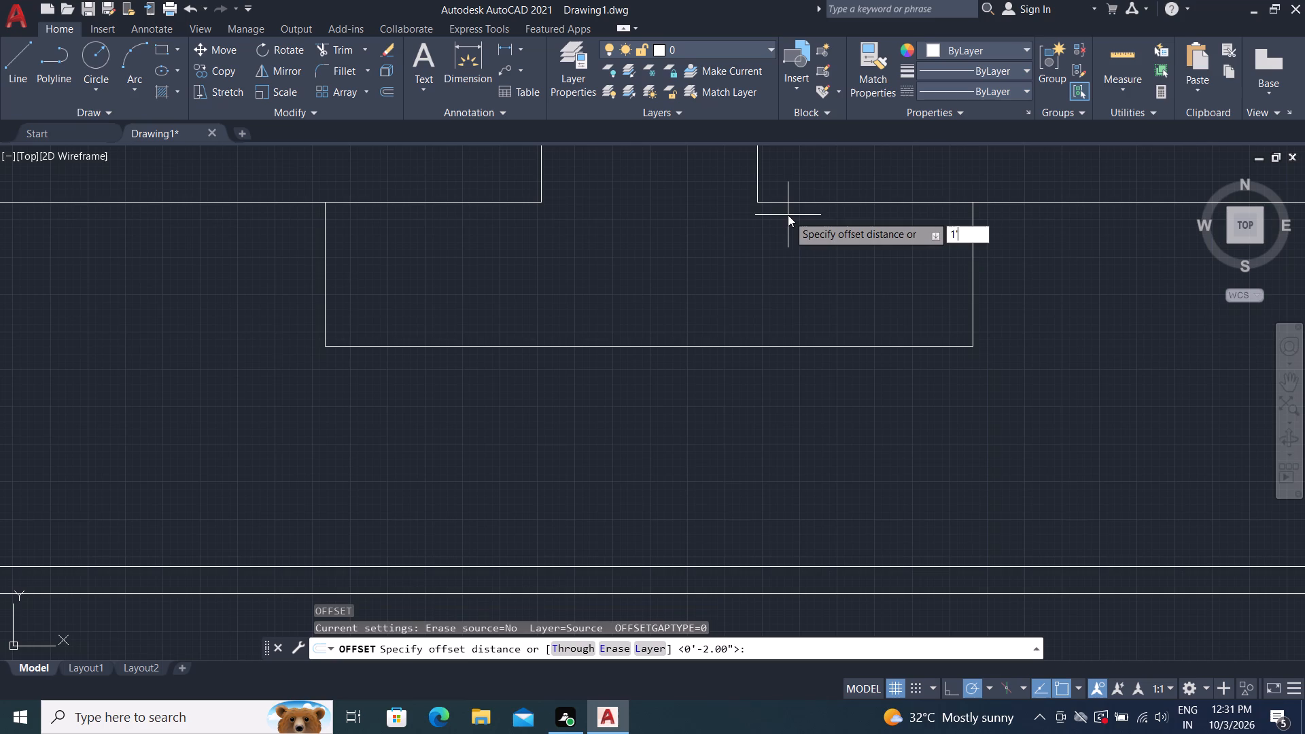
key(space)
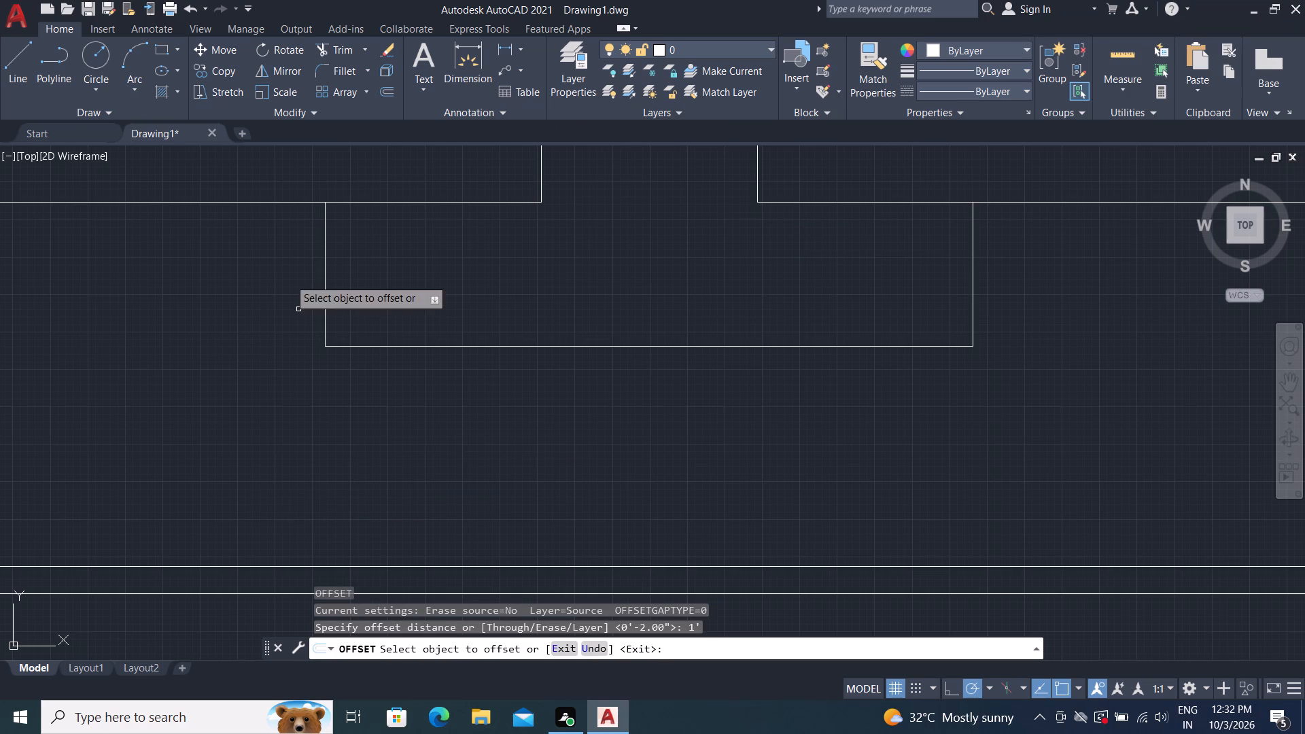
click(324, 249)
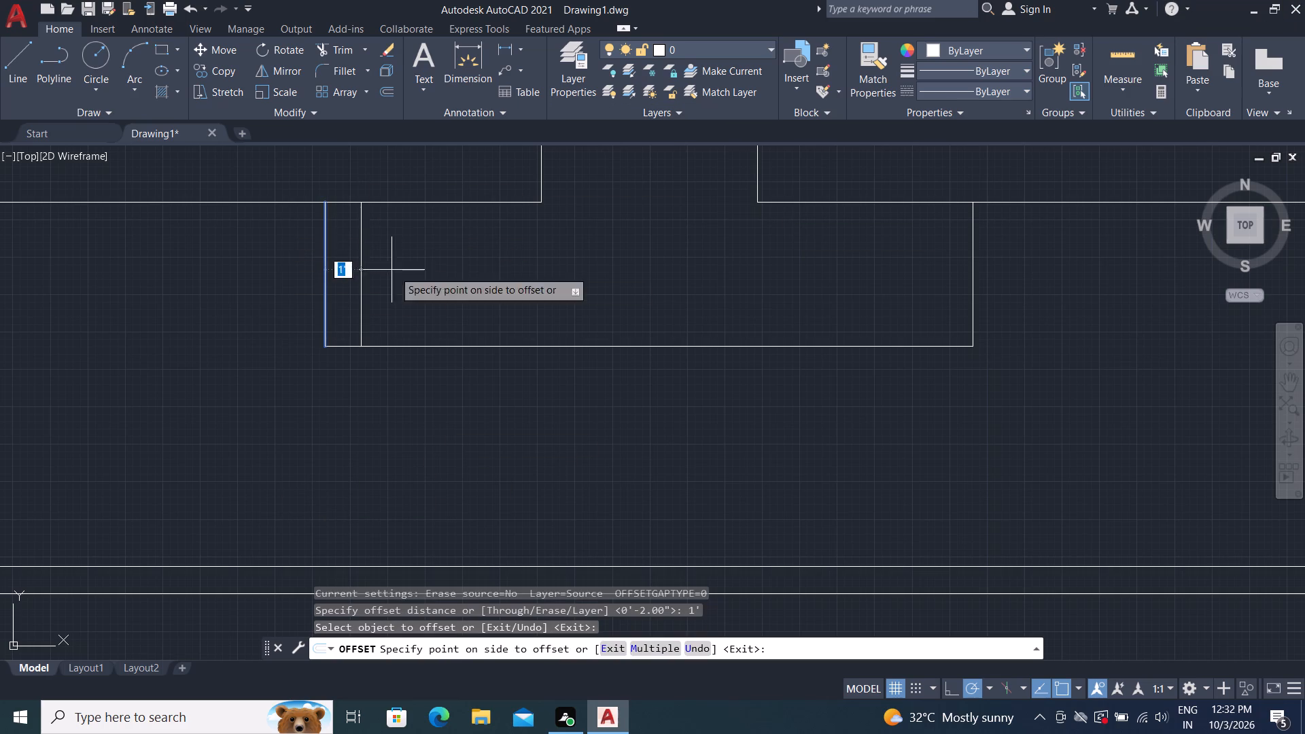
click(401, 273)
click(360, 260)
drag(432, 268, 426, 268)
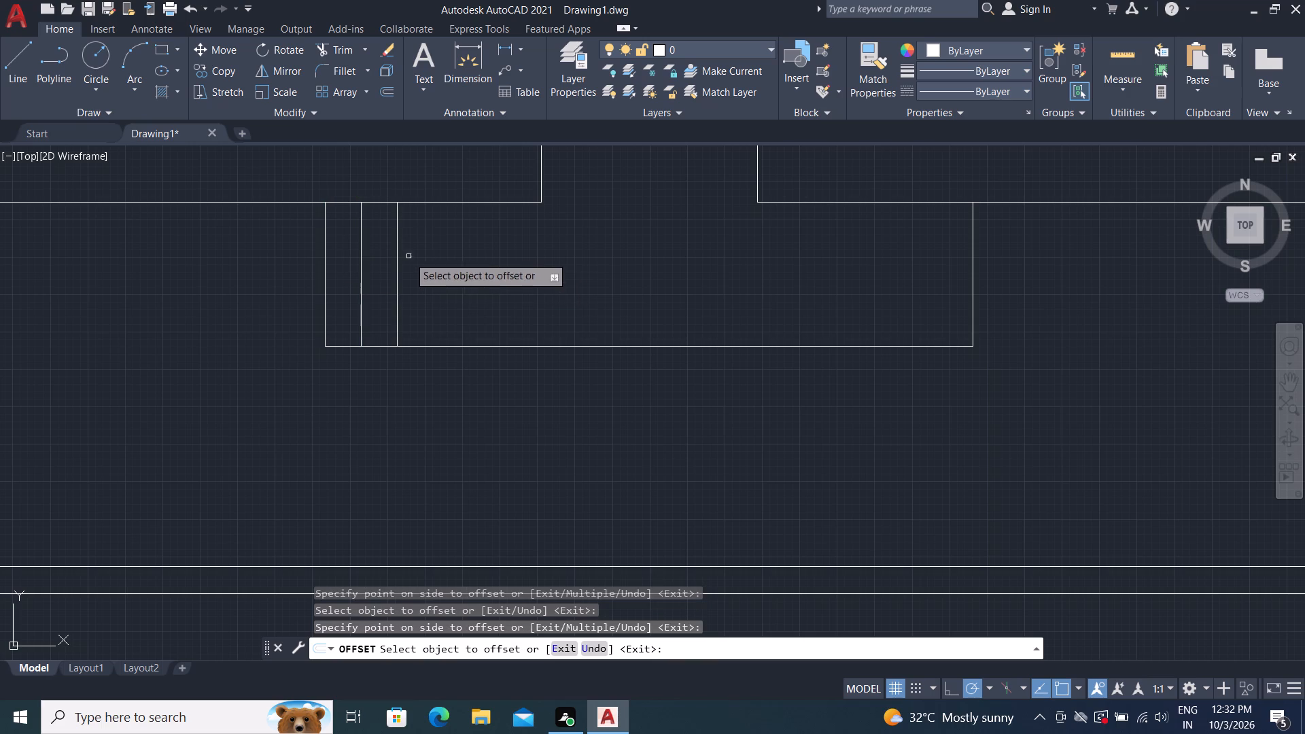
drag(398, 247, 413, 256)
click(497, 277)
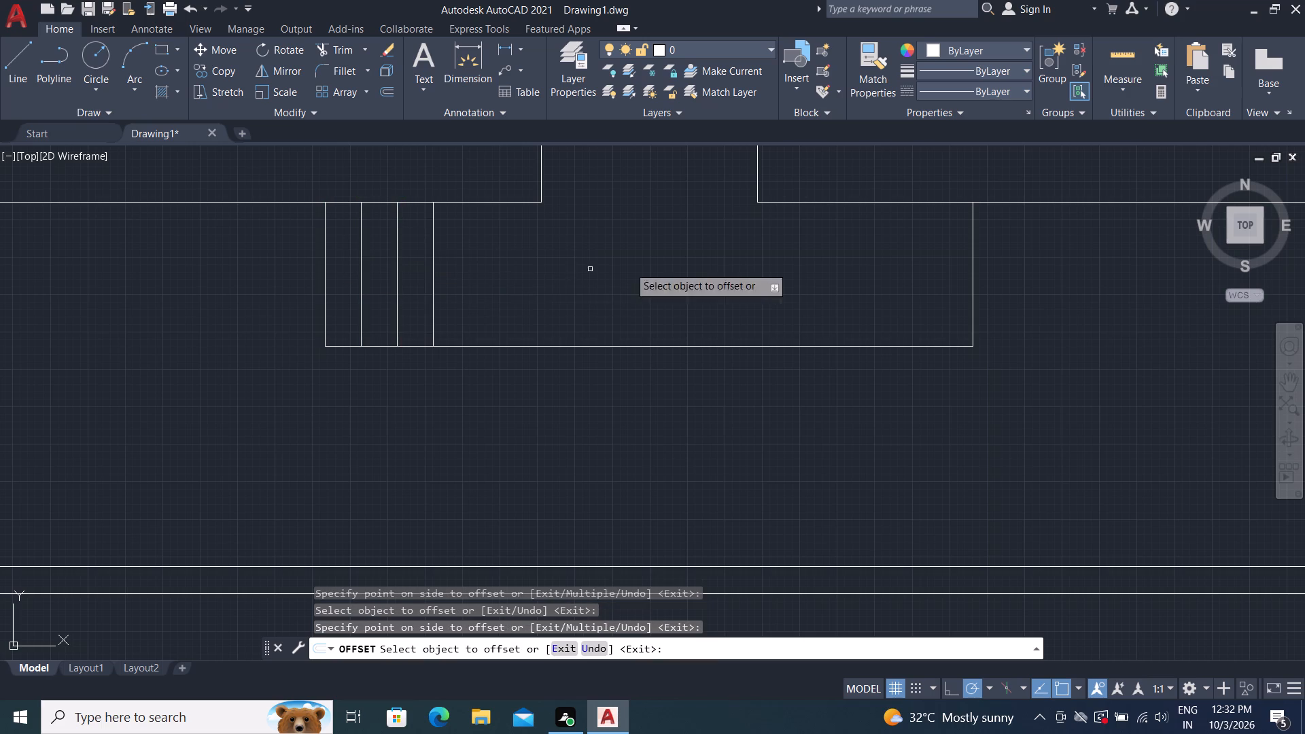
Offset the right edge of the same front rectangle inward three times, at 1' spacing.
click(974, 290)
click(954, 287)
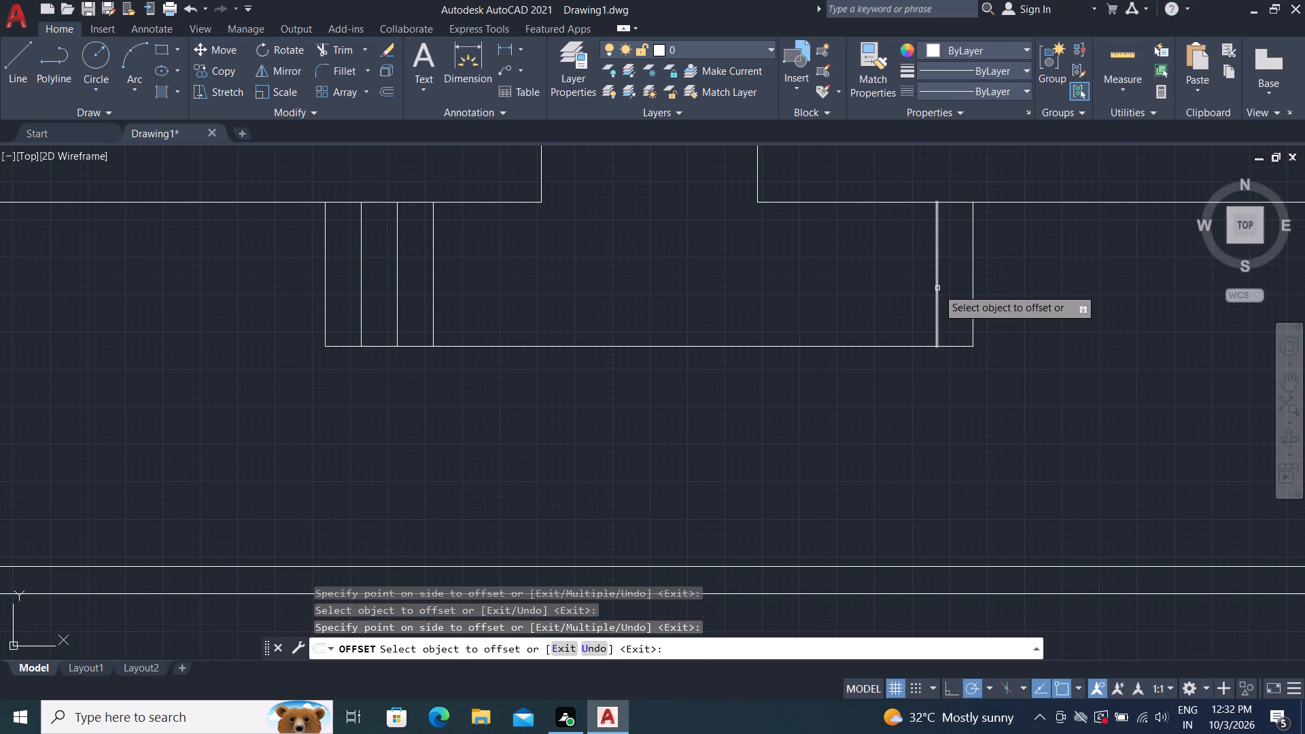
click(937, 288)
click(933, 293)
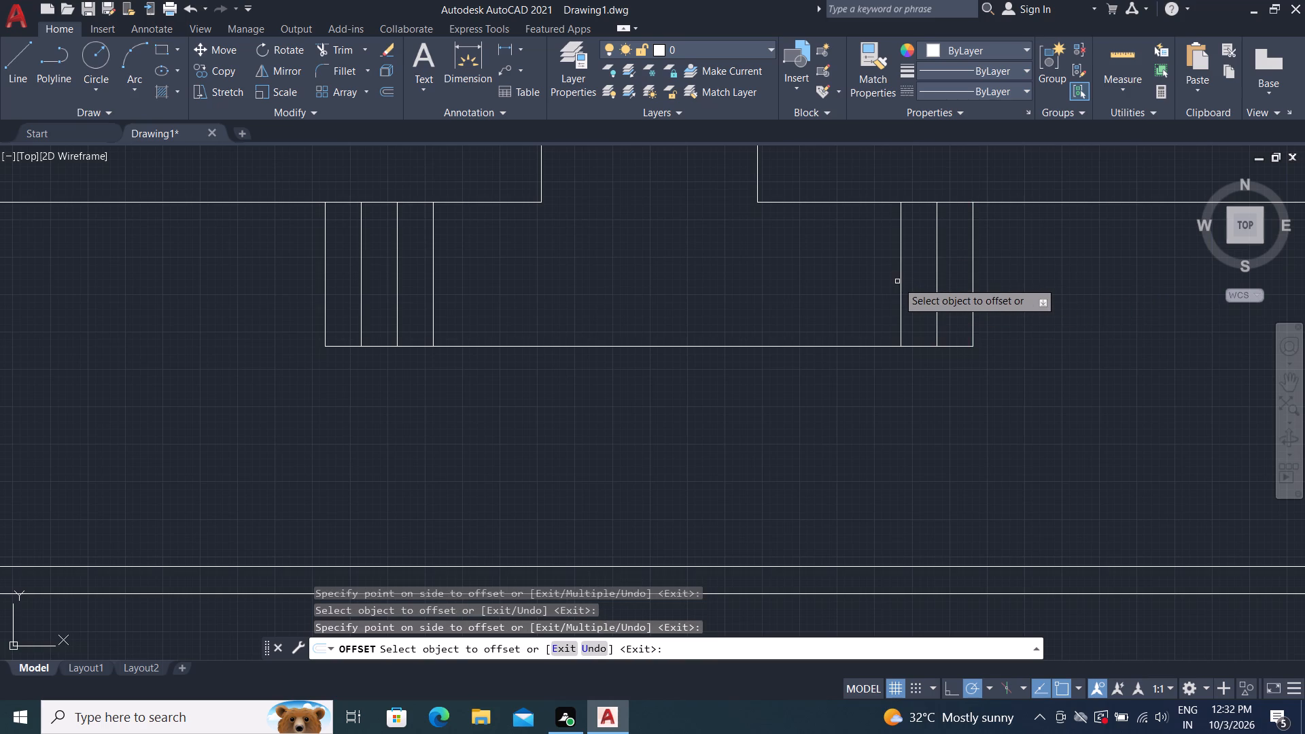
click(901, 283)
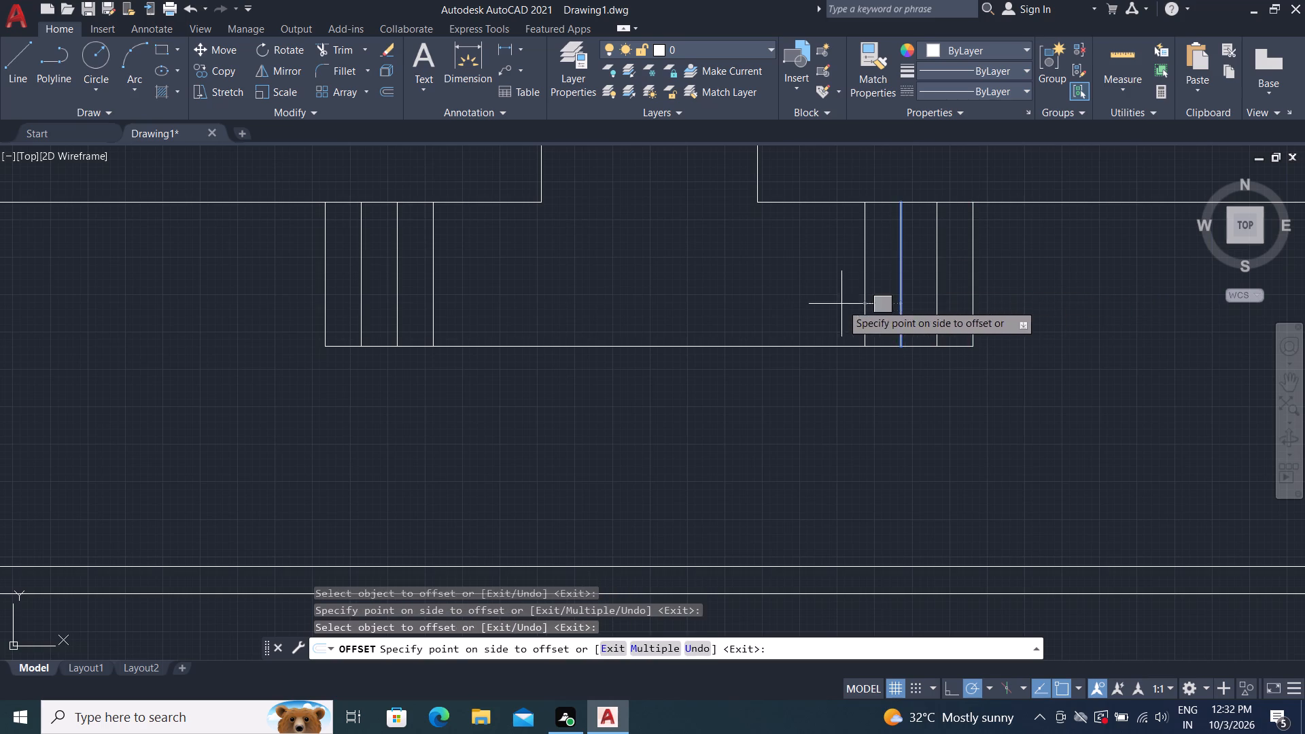
click(841, 304)
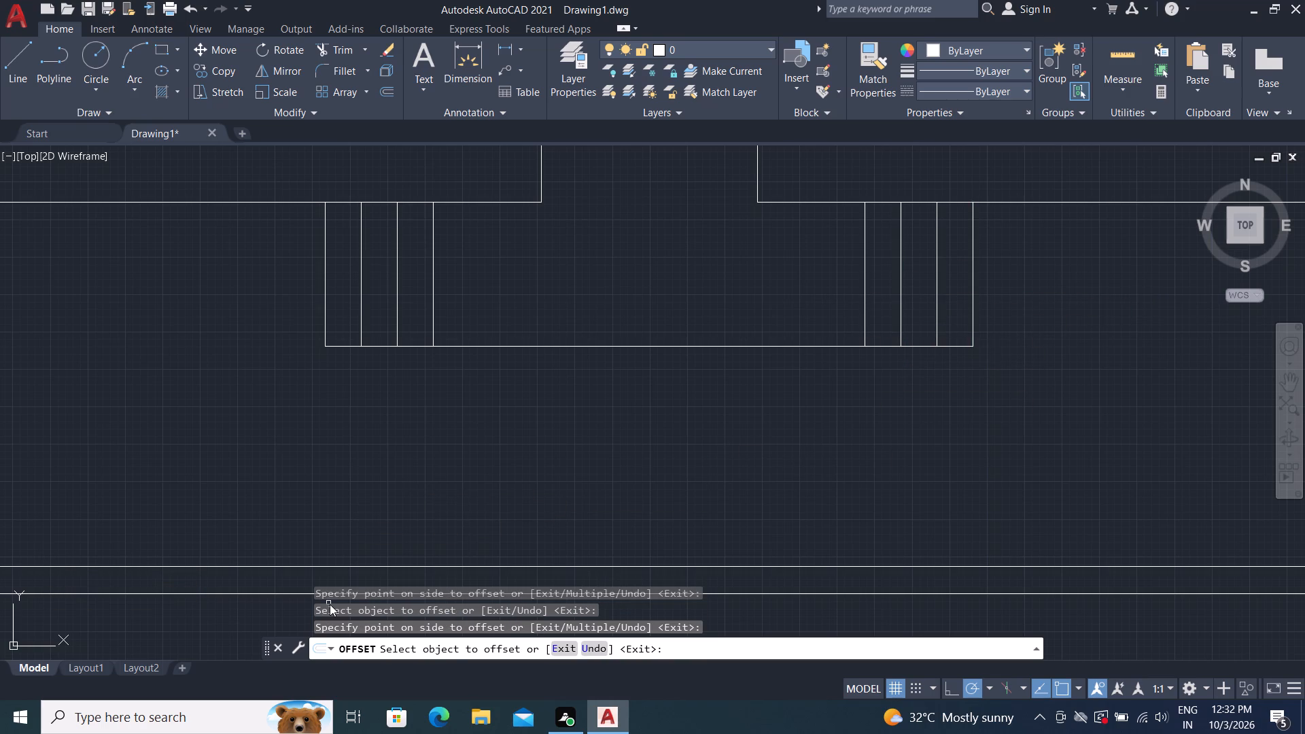
key(Escape)
key(Escape)
key(Escape)
key(Escape)
key(Escape)
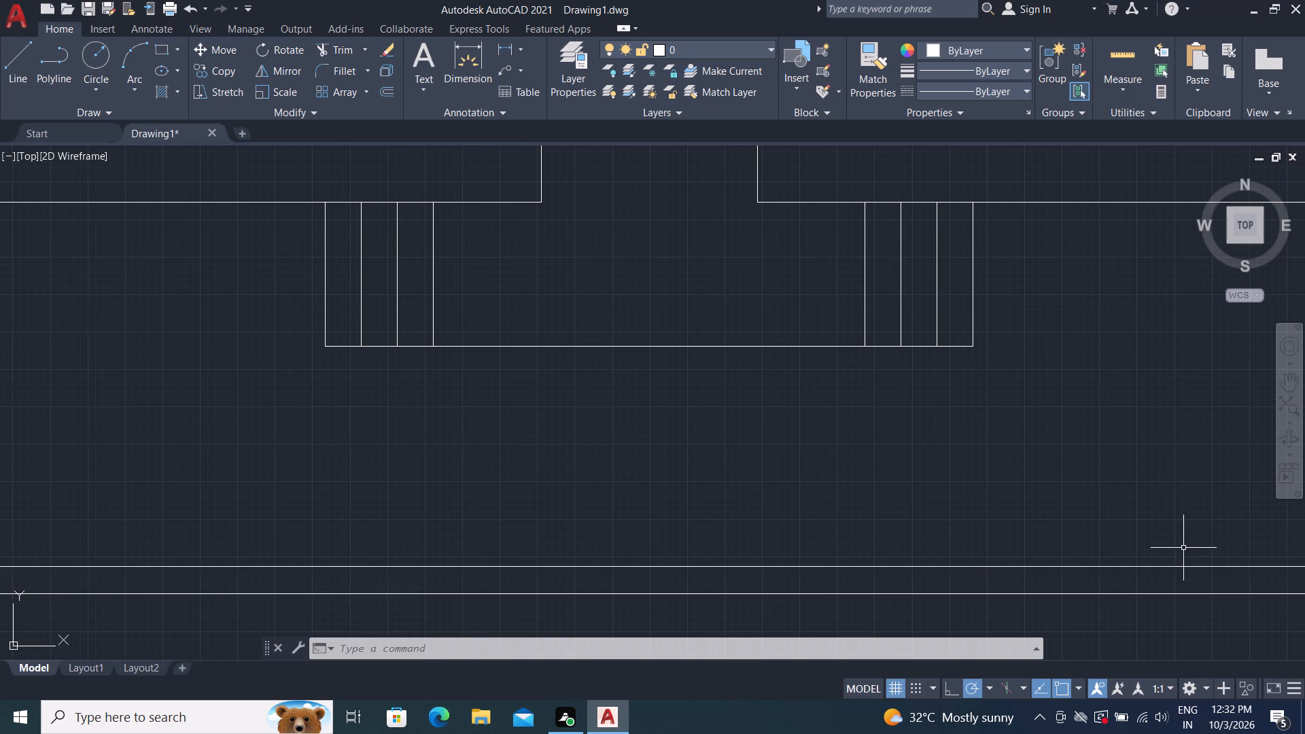
Trim the overlapping inner lines at the lower-right corner of the outer boundary wall so they form a clean corner.
scroll(625, 416, down, 1)
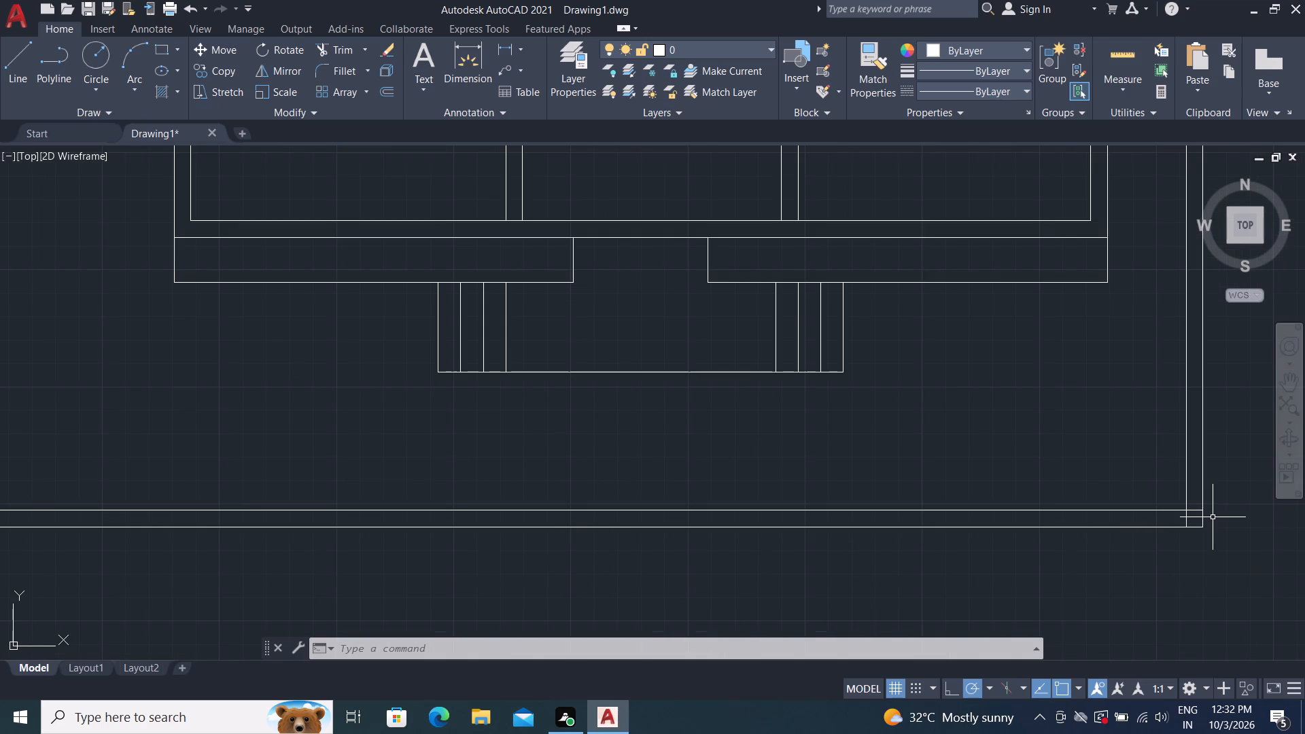
scroll(1199, 520, up, 5)
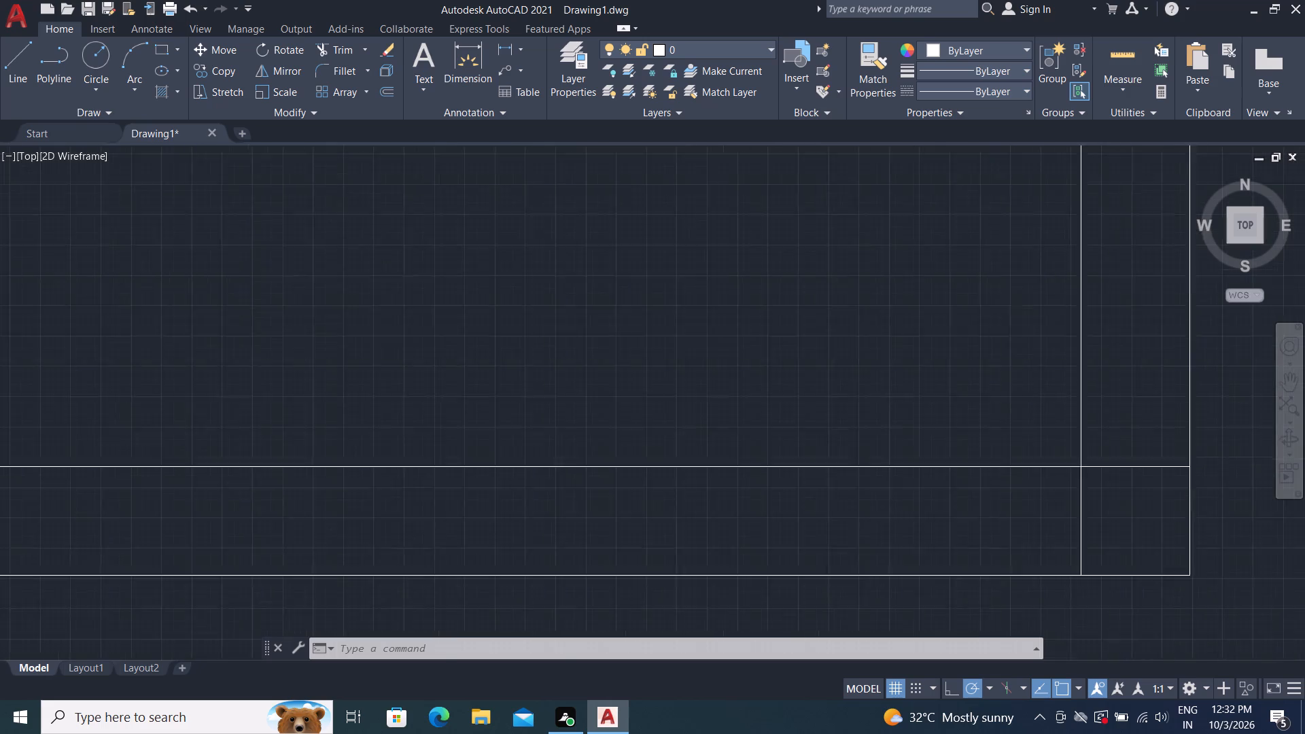
scroll(1204, 514, up, 1)
middle_drag(956, 491, 921, 225)
middle_drag(922, 232, 924, 236)
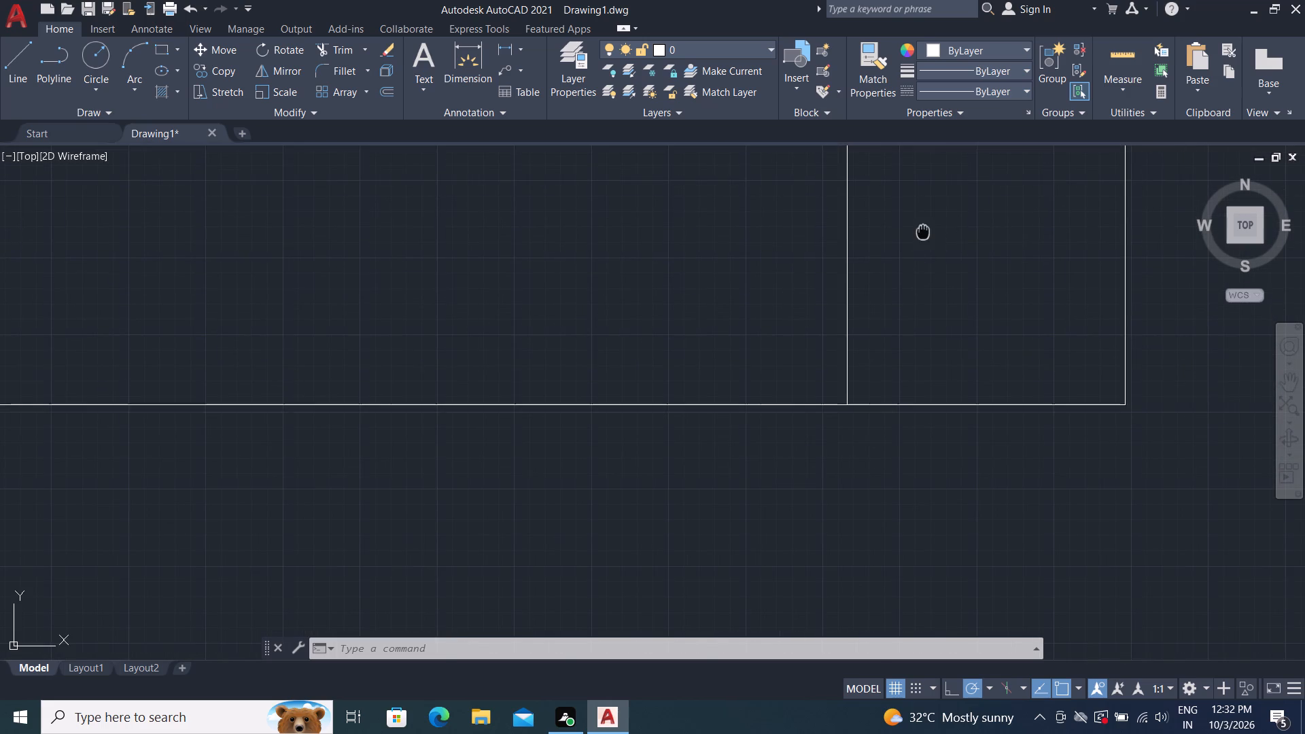
middle_drag(924, 236, 919, 330)
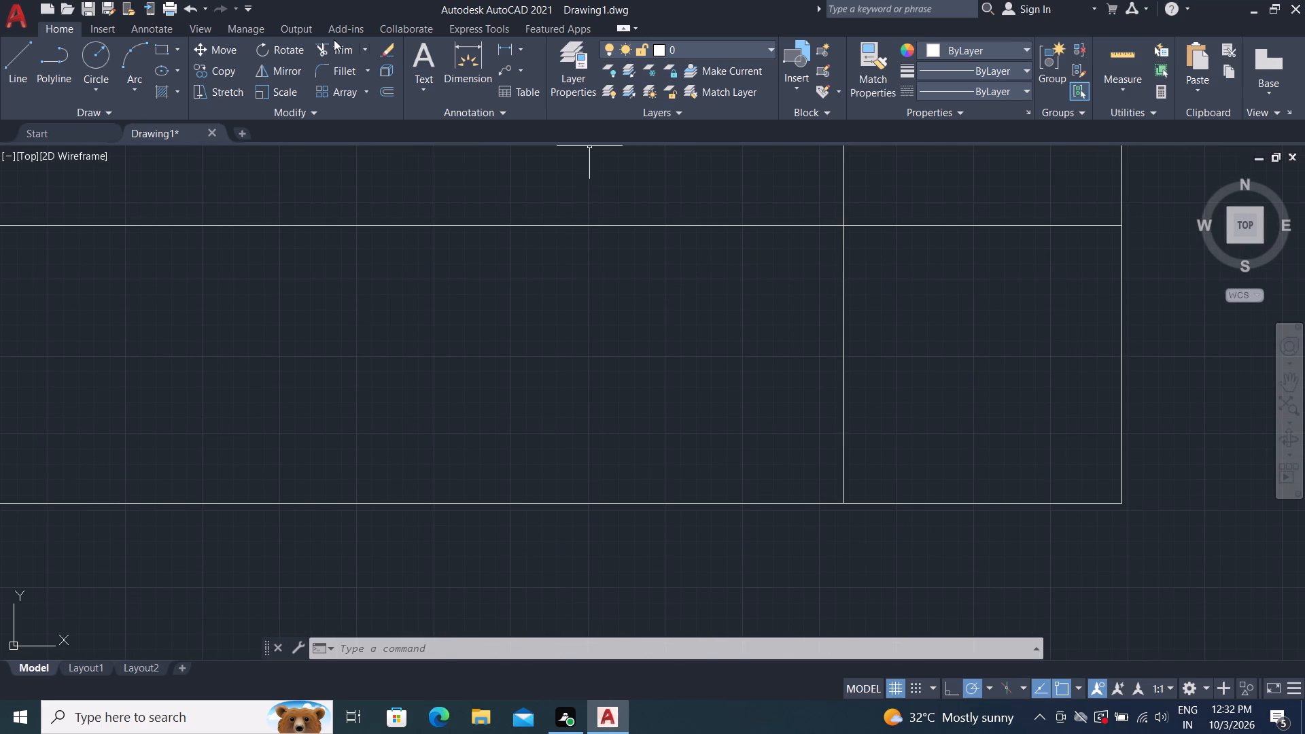
click(321, 48)
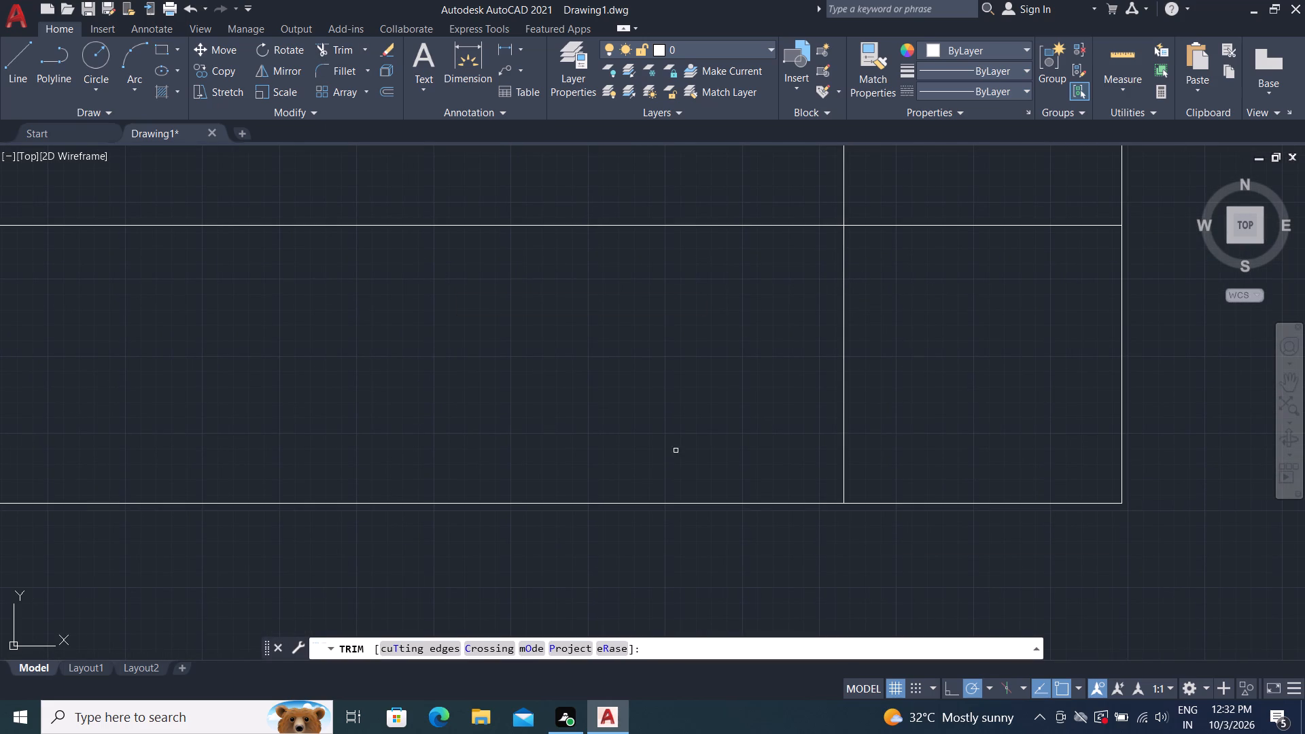
click(765, 379)
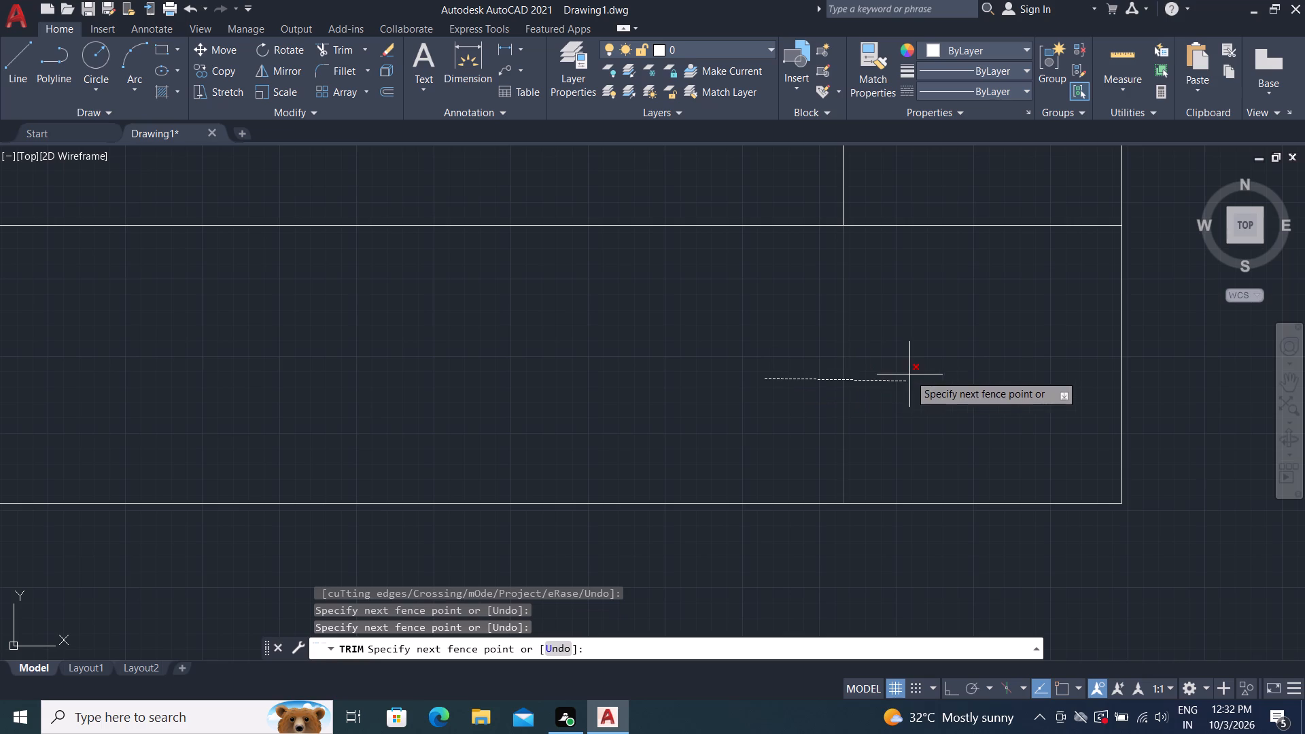
click(981, 214)
Trim the overlapping inner lines at the lower-left corner of the outer boundary wall so they form a clean corner.
scroll(926, 290, down, 3)
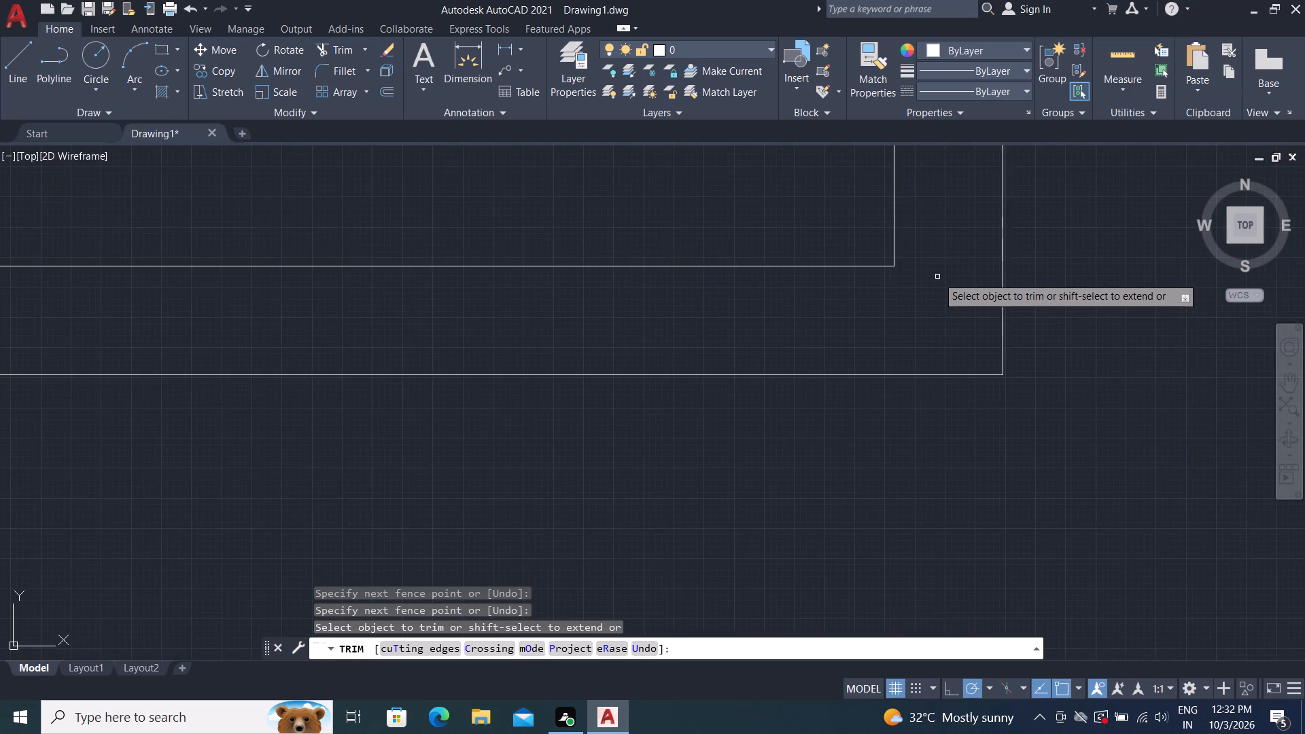
scroll(937, 277, down, 3)
scroll(691, 454, down, 3)
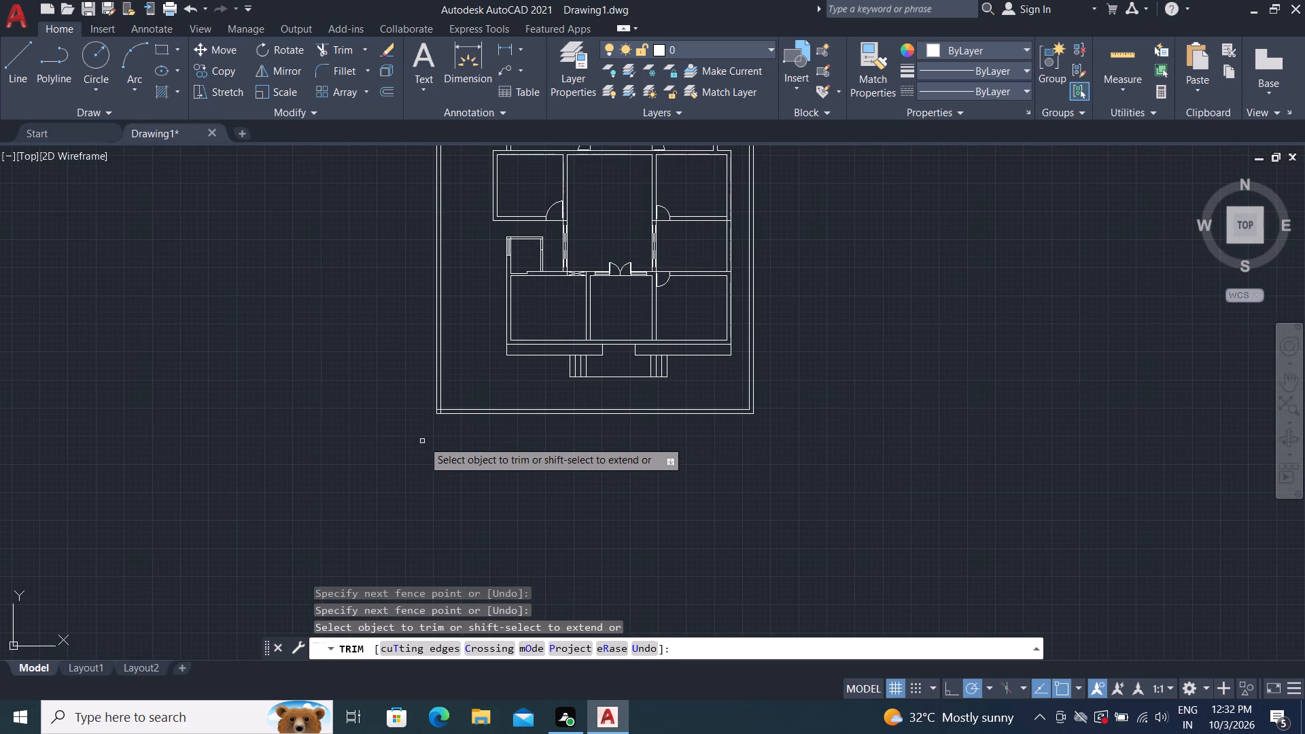
scroll(449, 406, up, 6)
middle_drag(433, 406, 663, 209)
scroll(636, 233, up, 1)
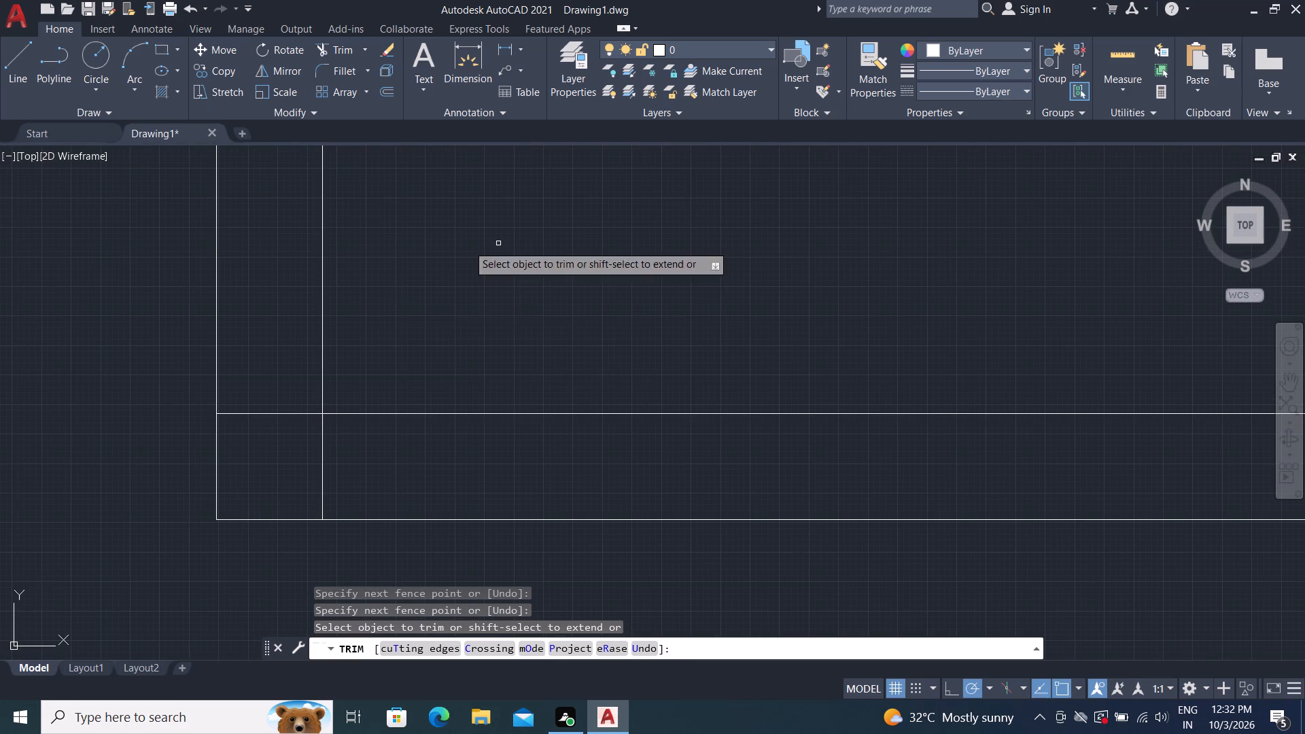
middle_drag(413, 381, 601, 222)
scroll(488, 312, up, 1)
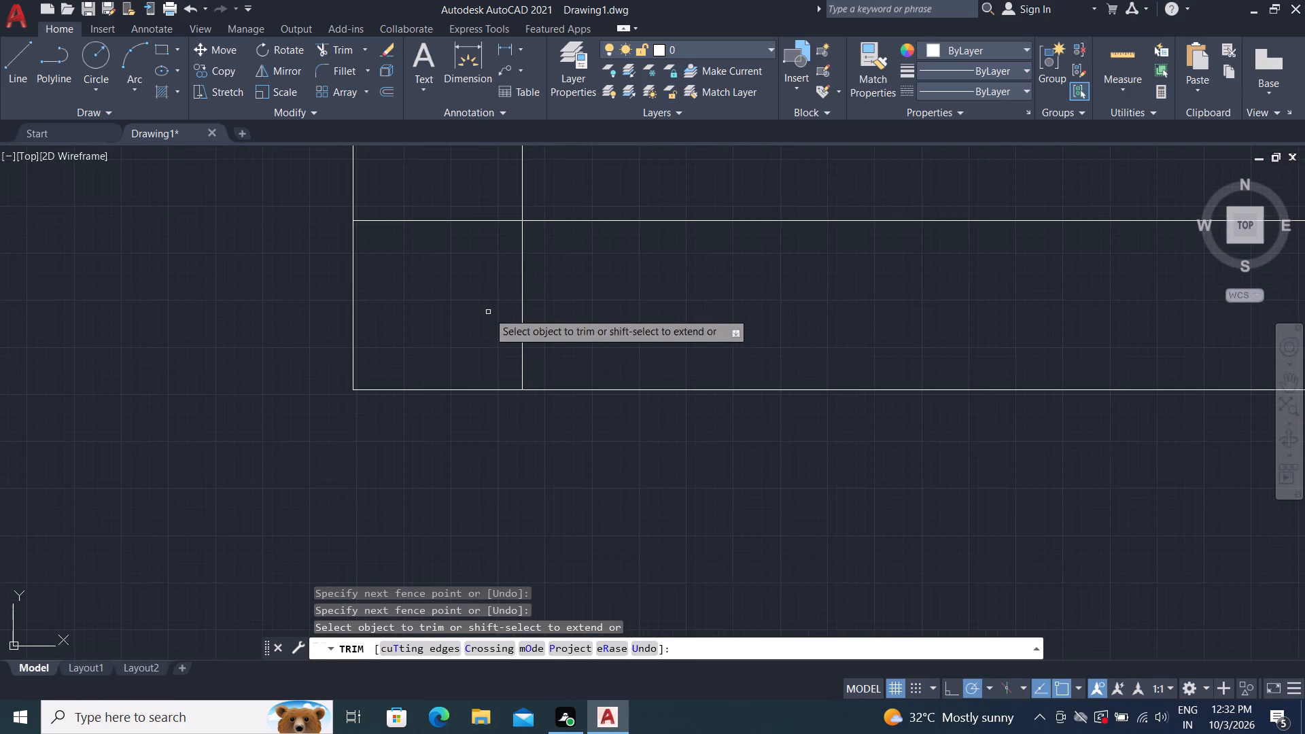
click(446, 175)
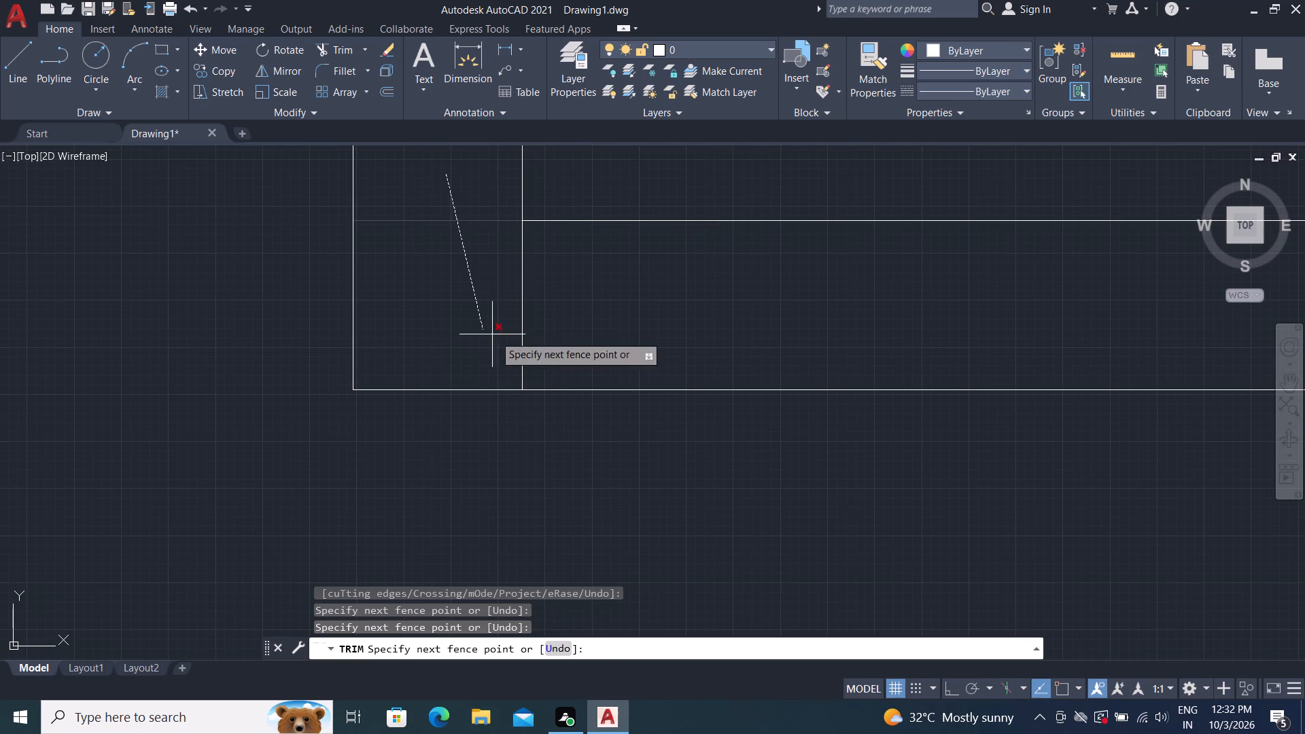
click(538, 339)
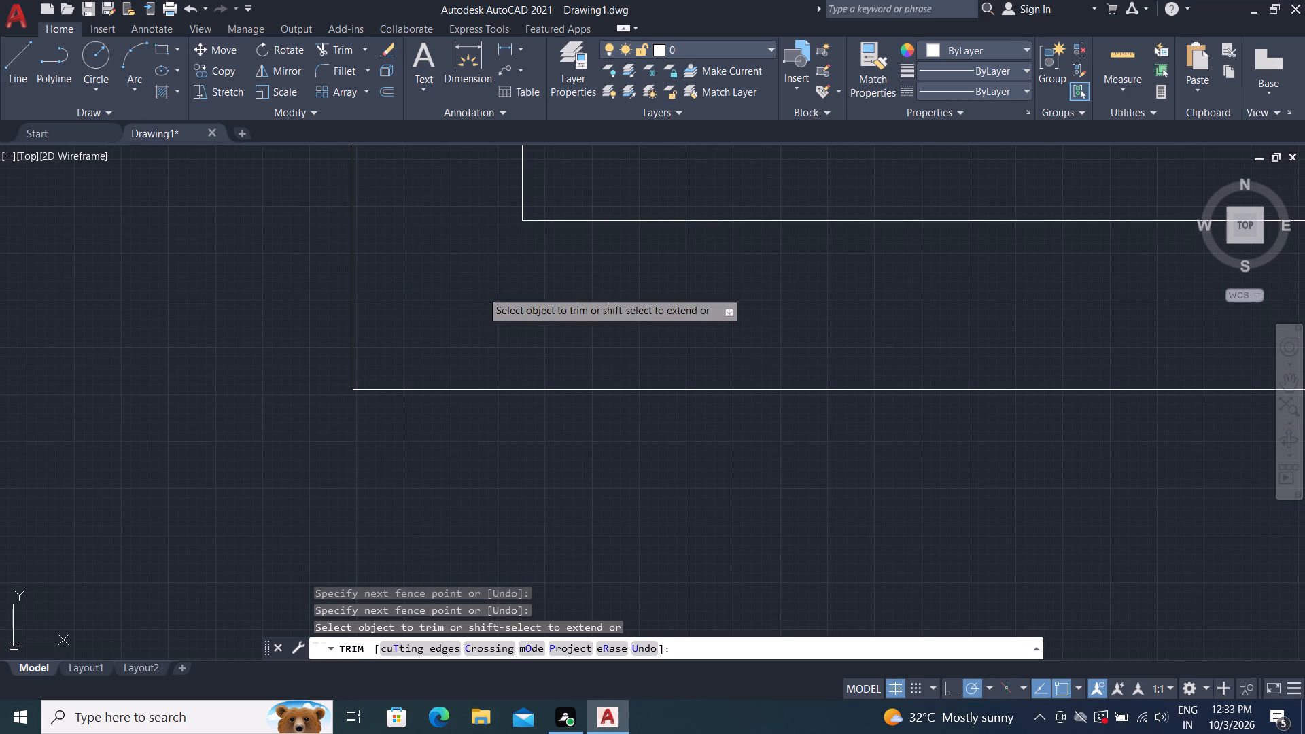
Draw a 9" vertical line across the bottom boundary wall, just right of its lower-left corner.
click(31, 29)
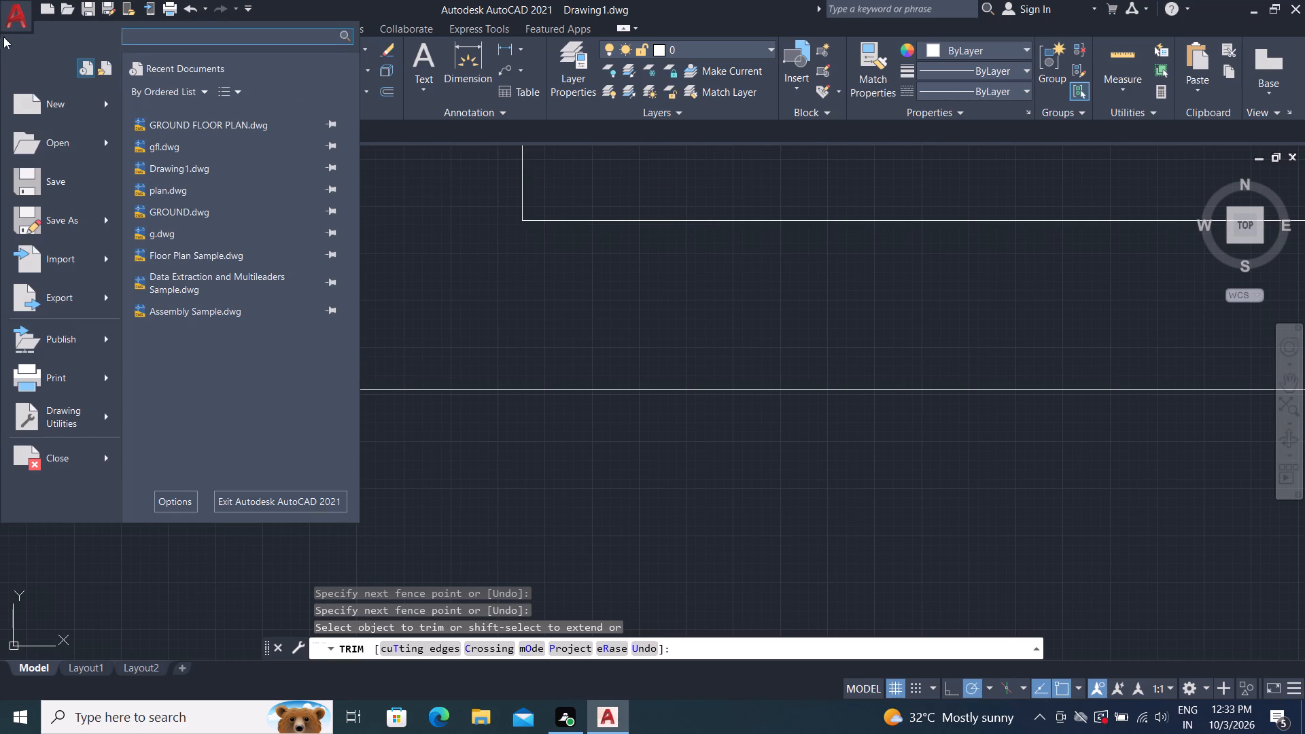
click(503, 224)
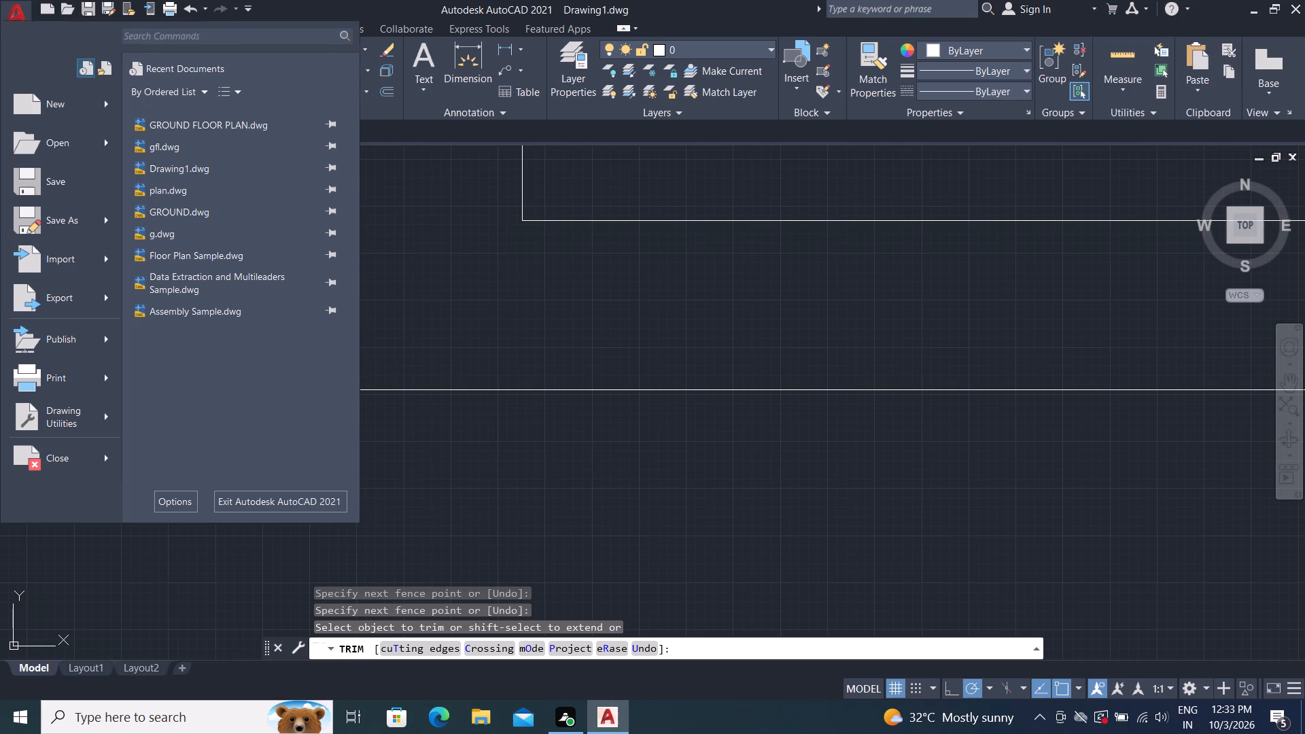
click(12, 59)
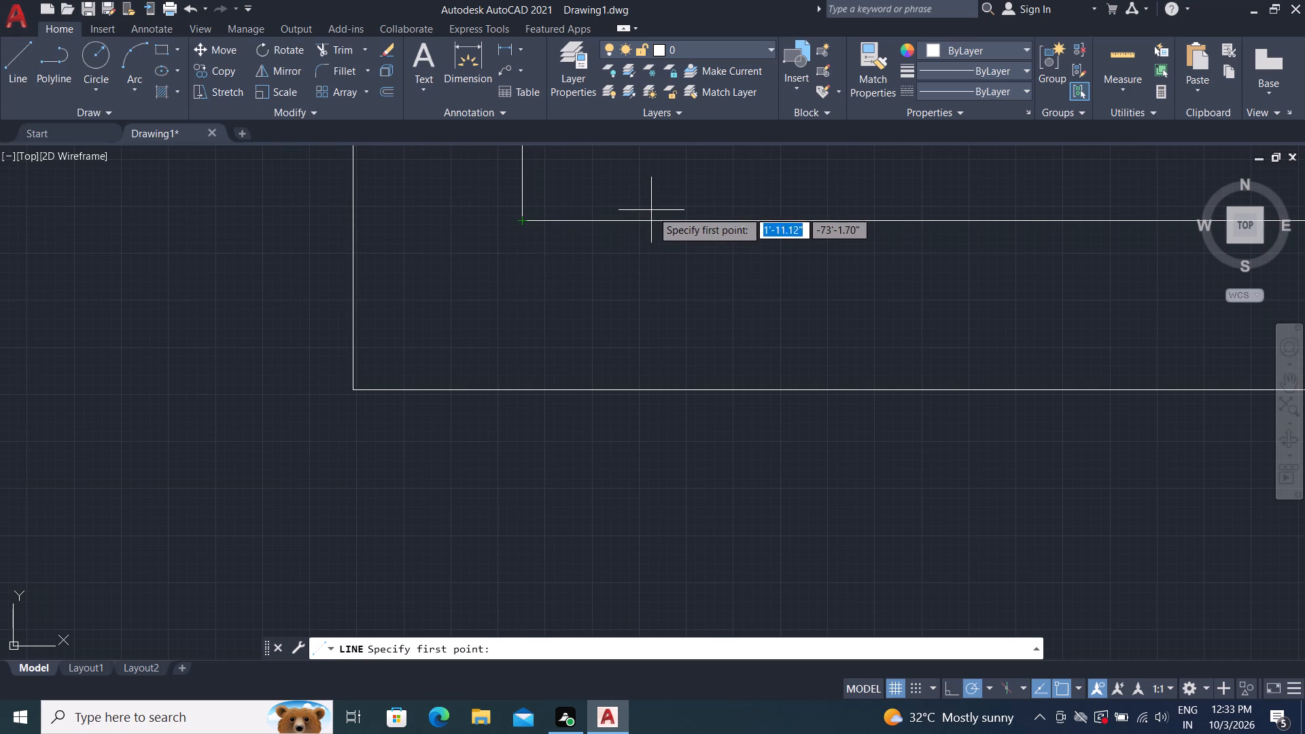
middle_drag(661, 228, 366, 181)
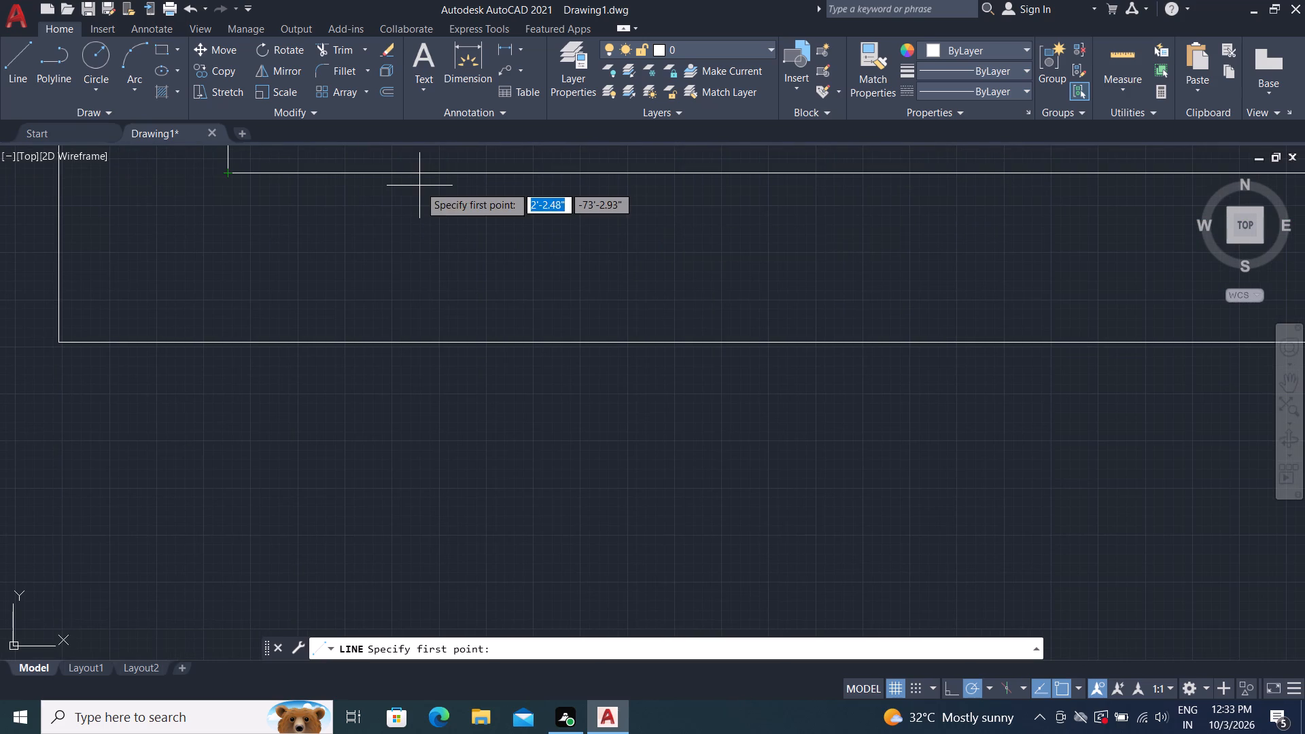
click(429, 172)
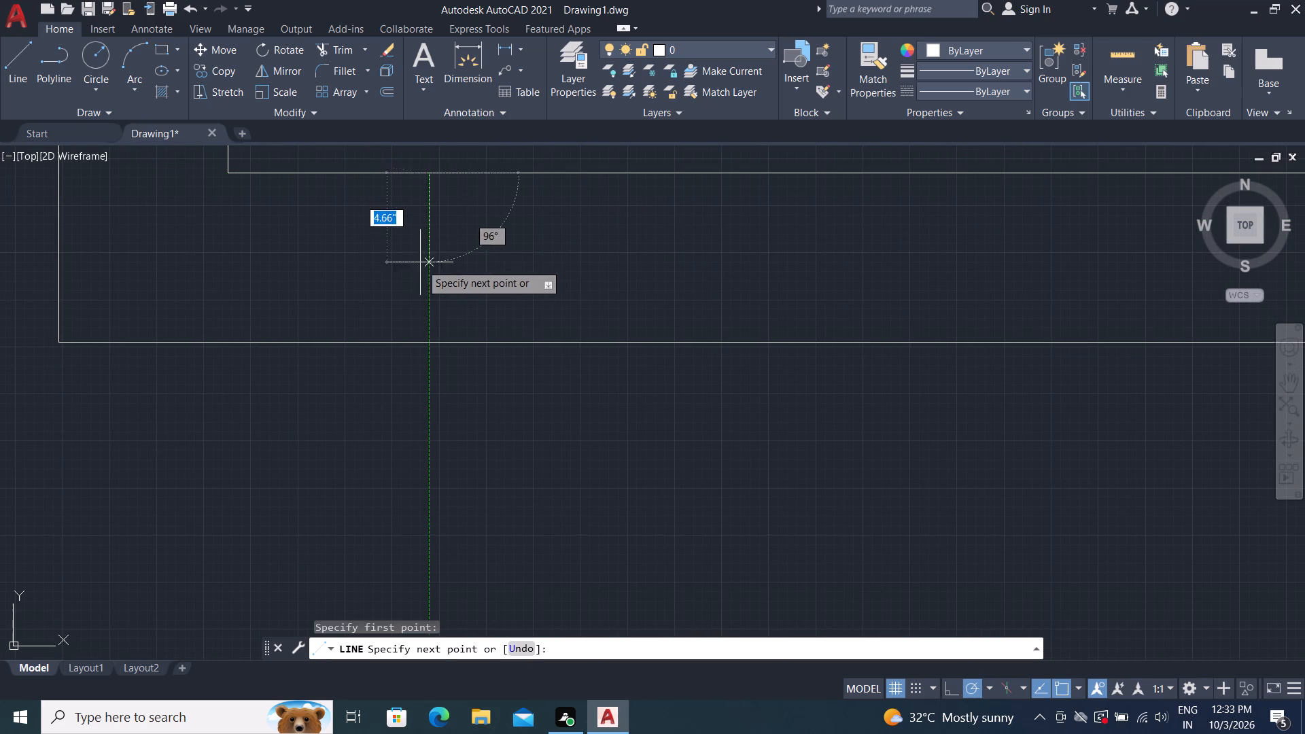
click(425, 338)
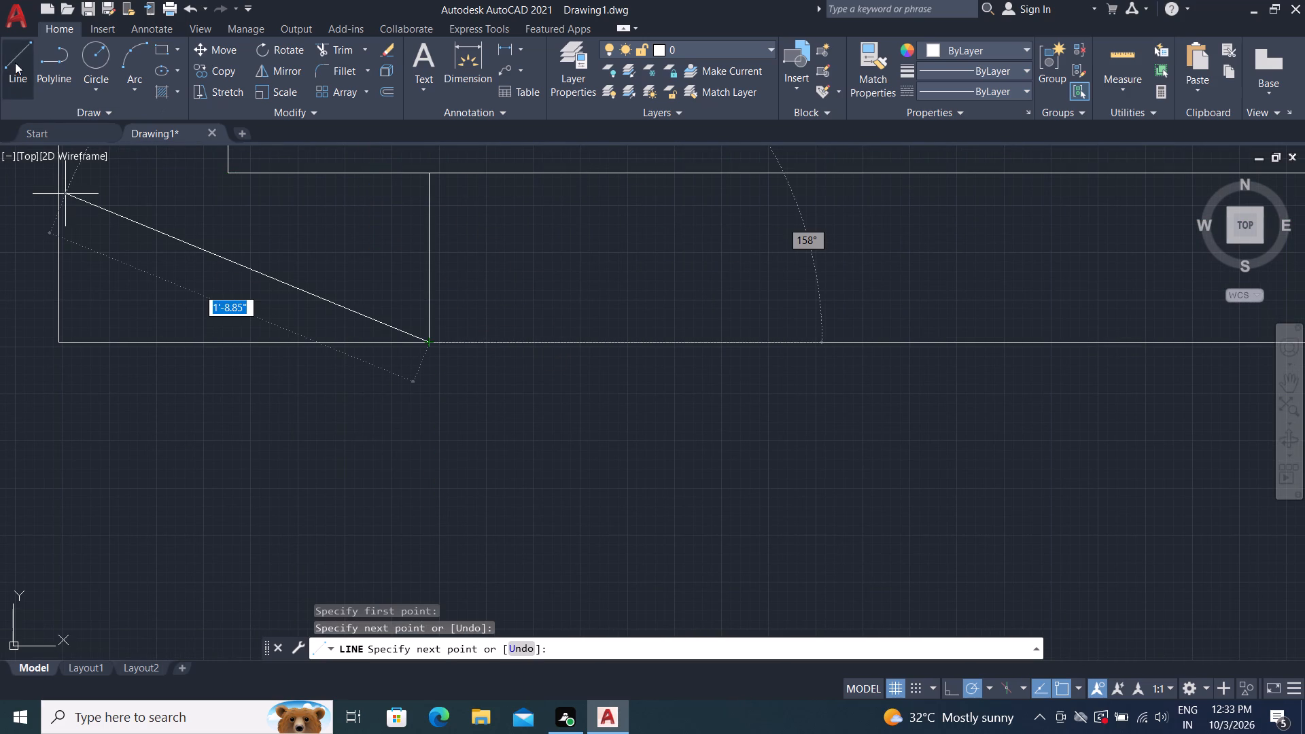
Draw a 9" vertical line across the bottom boundary wall, just left of its lower-right corner.
click(15, 52)
scroll(181, 400, down, 4)
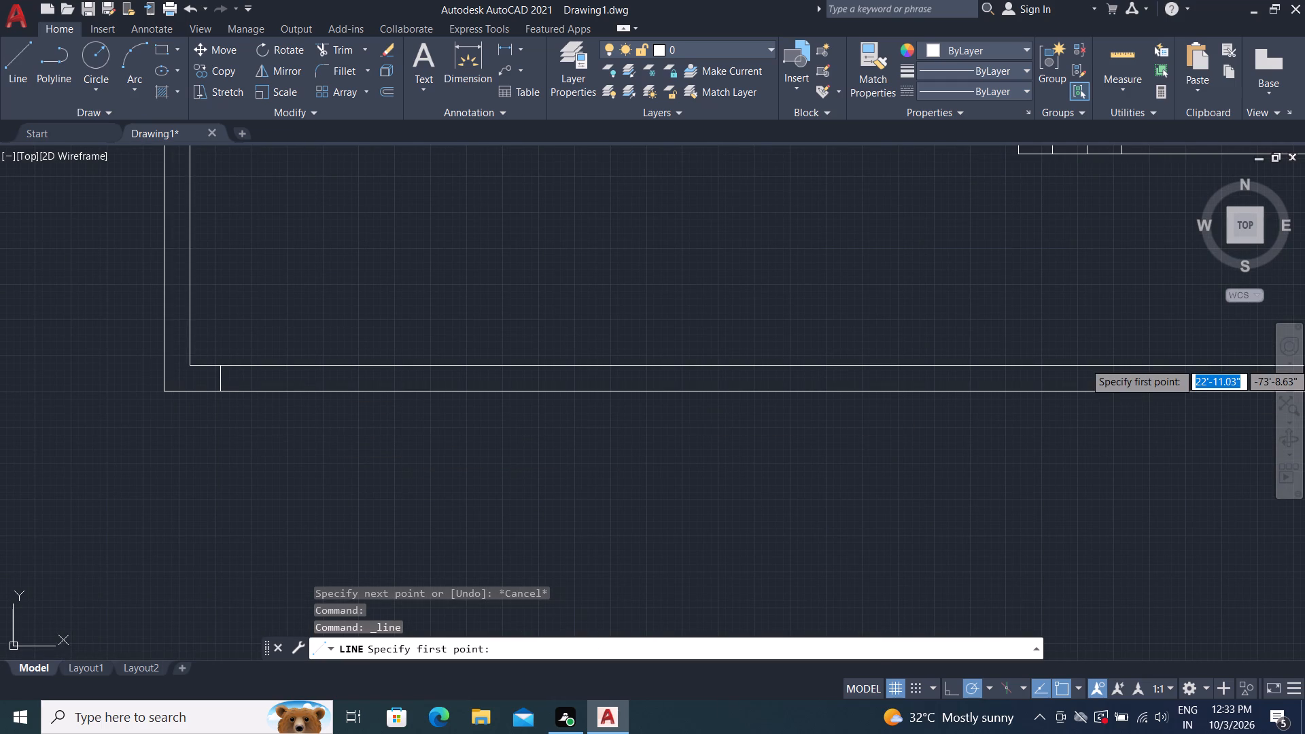
middle_drag(607, 326, 0, 278)
scroll(124, 227, down, 1)
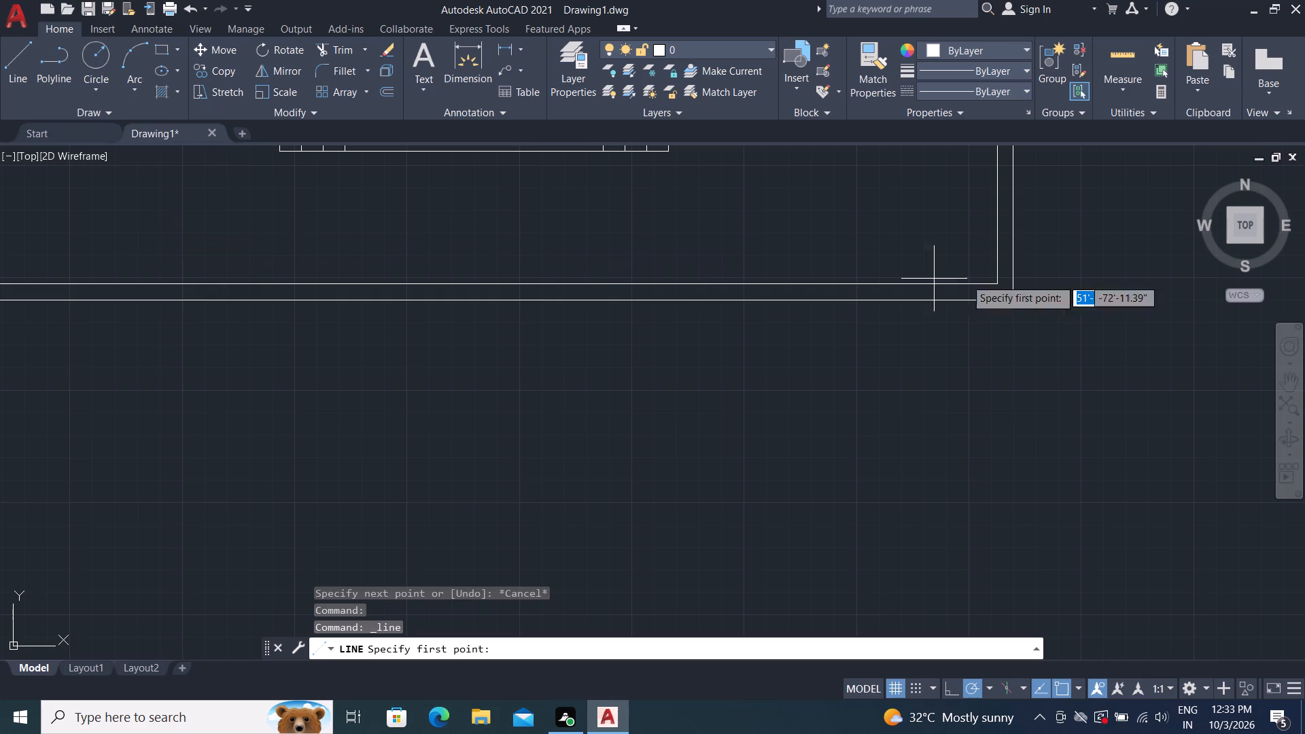
scroll(994, 283, up, 2)
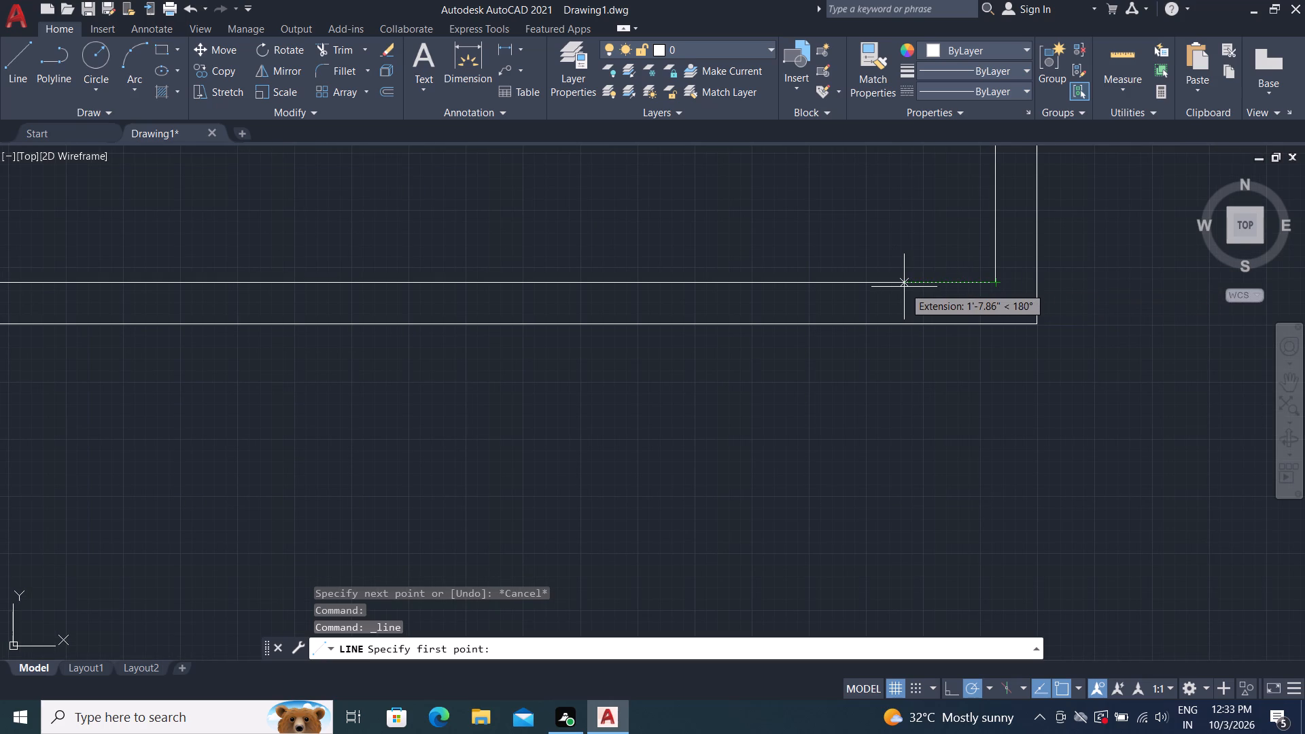
click(903, 287)
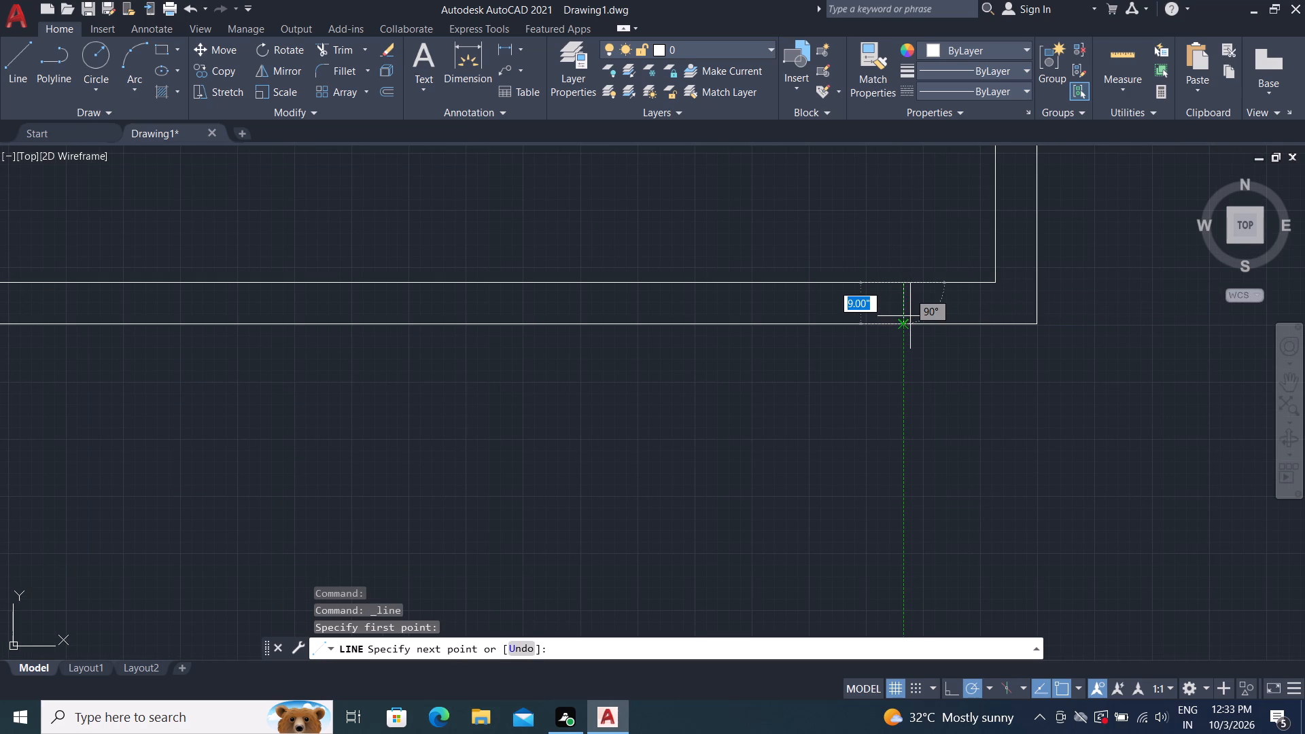
click(905, 326)
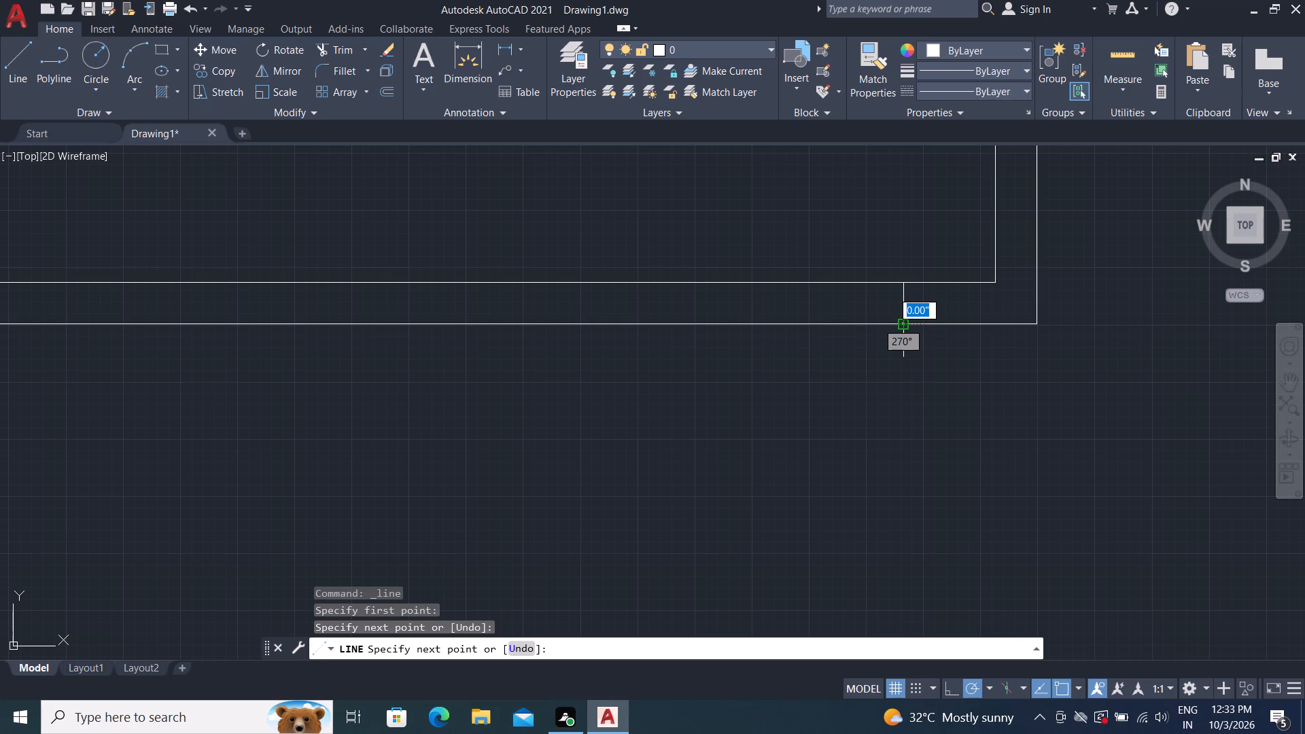
key(Escape)
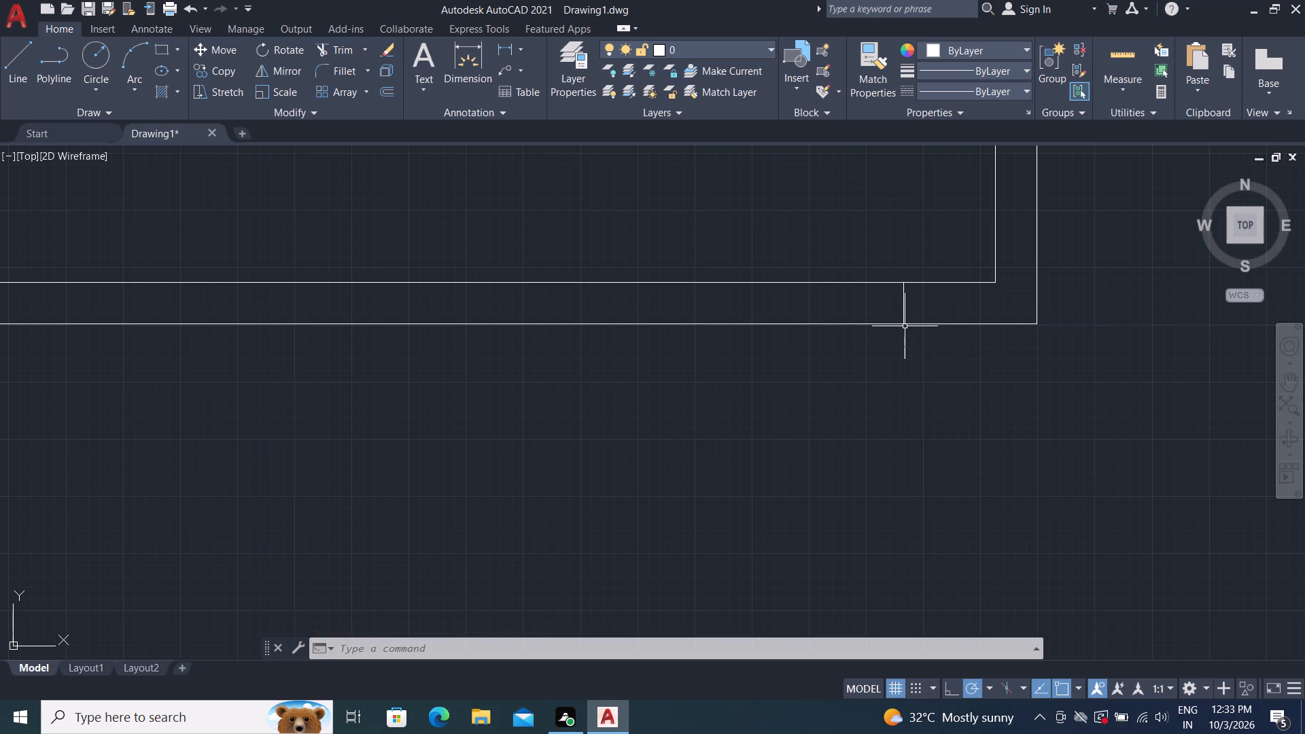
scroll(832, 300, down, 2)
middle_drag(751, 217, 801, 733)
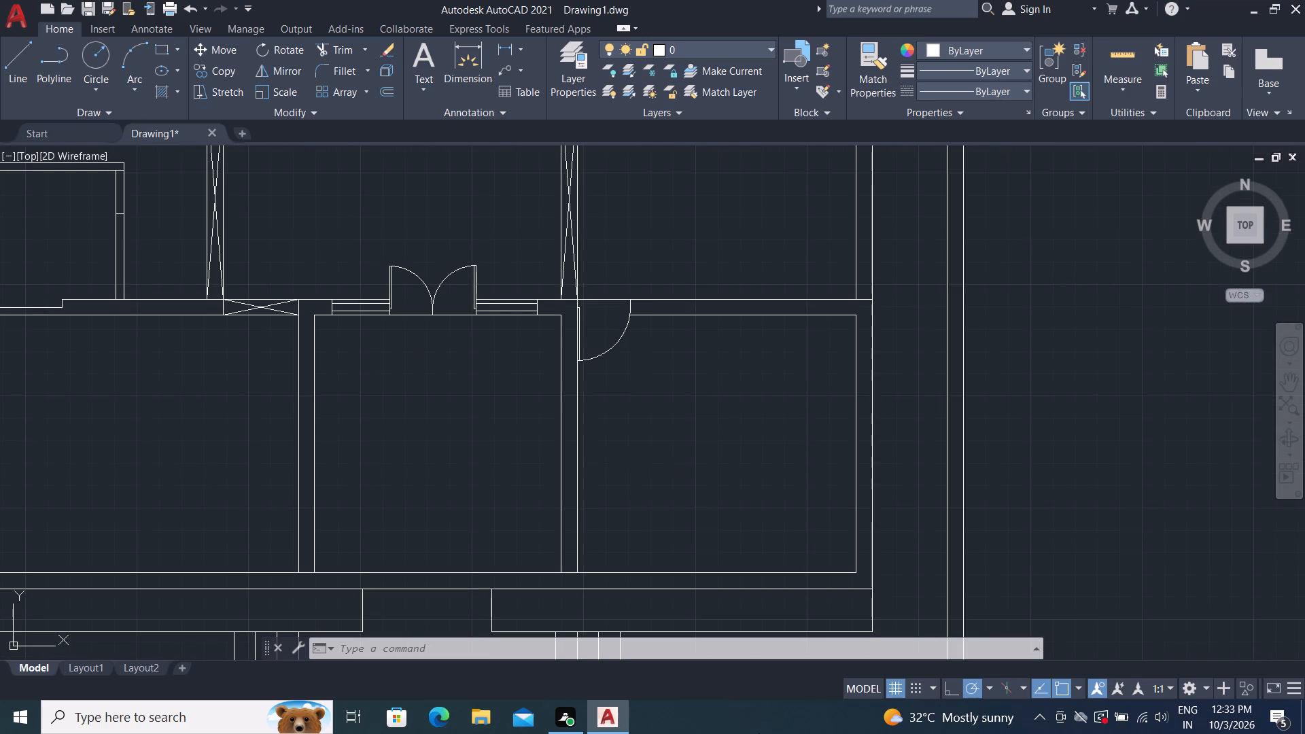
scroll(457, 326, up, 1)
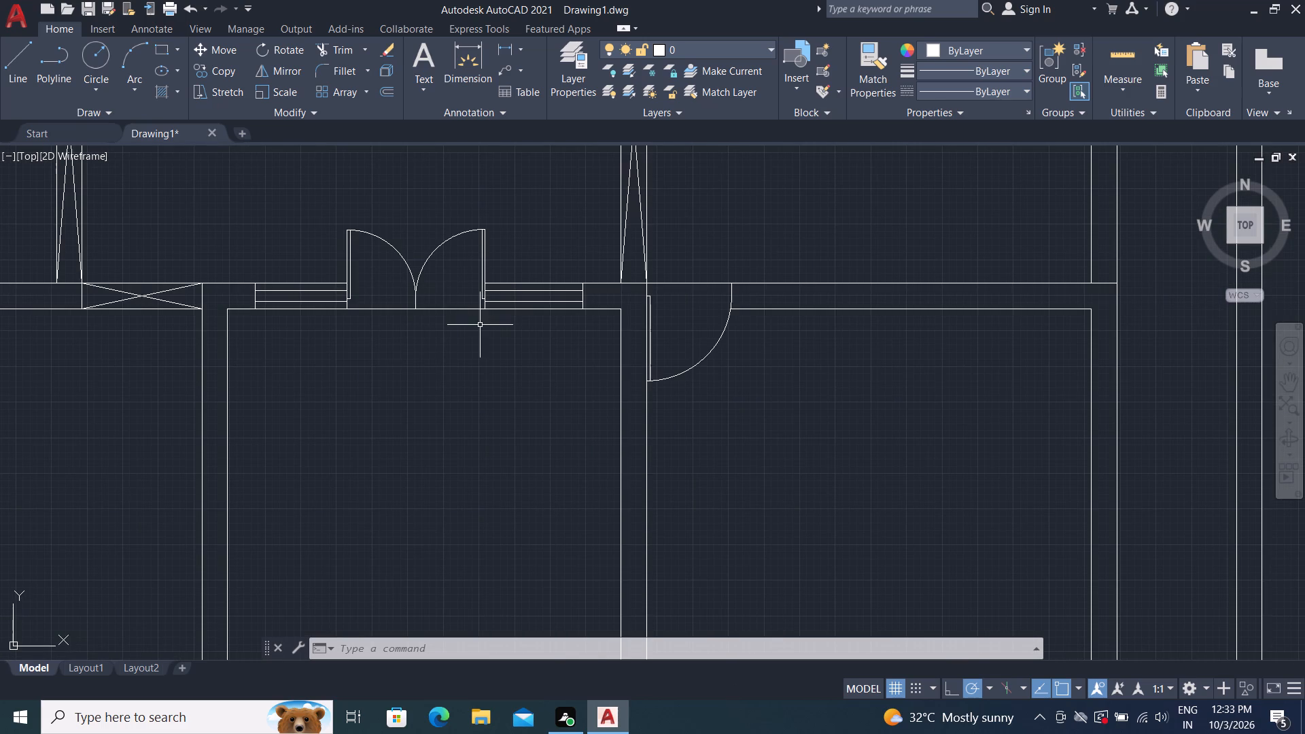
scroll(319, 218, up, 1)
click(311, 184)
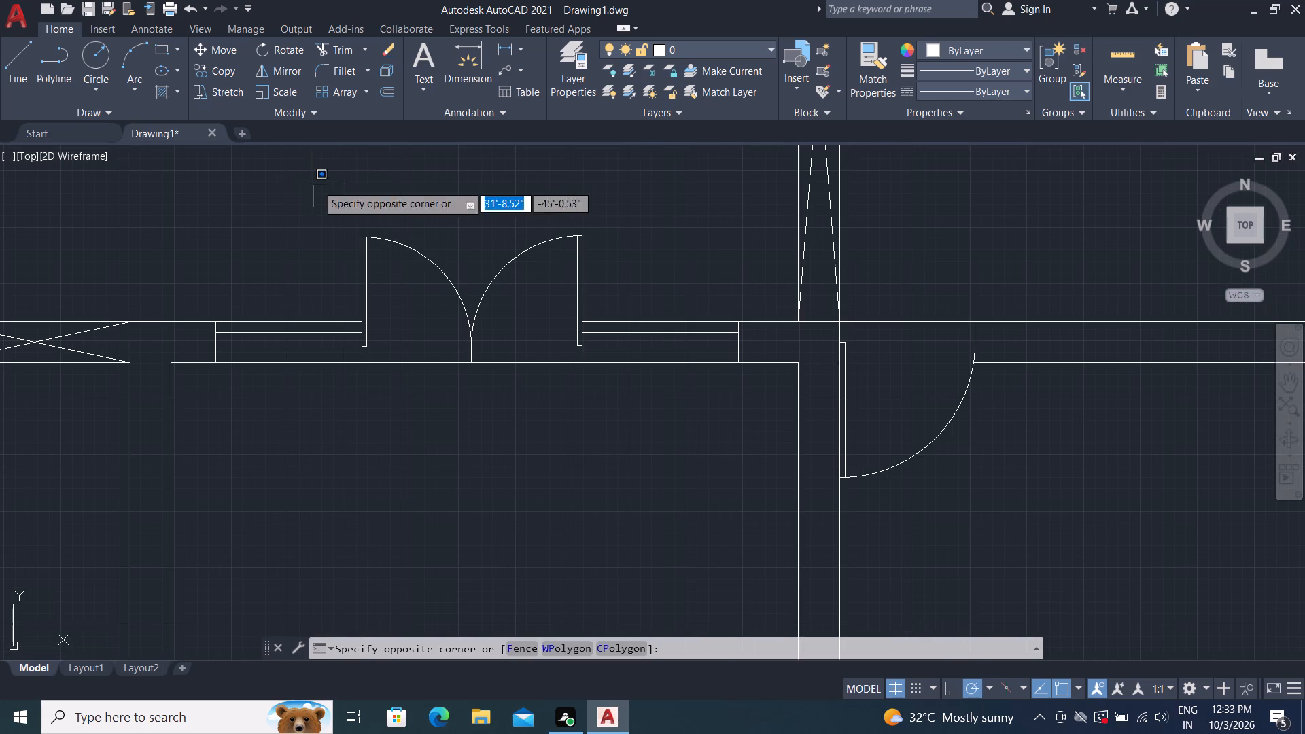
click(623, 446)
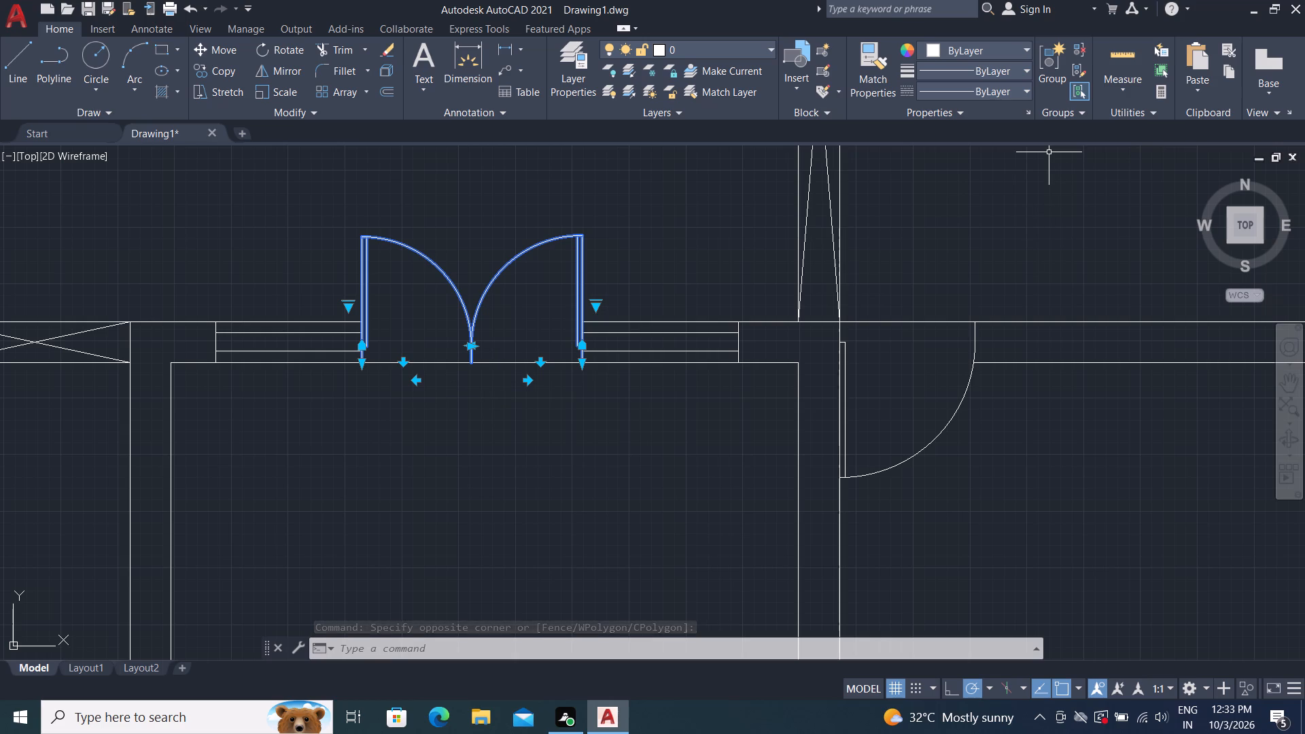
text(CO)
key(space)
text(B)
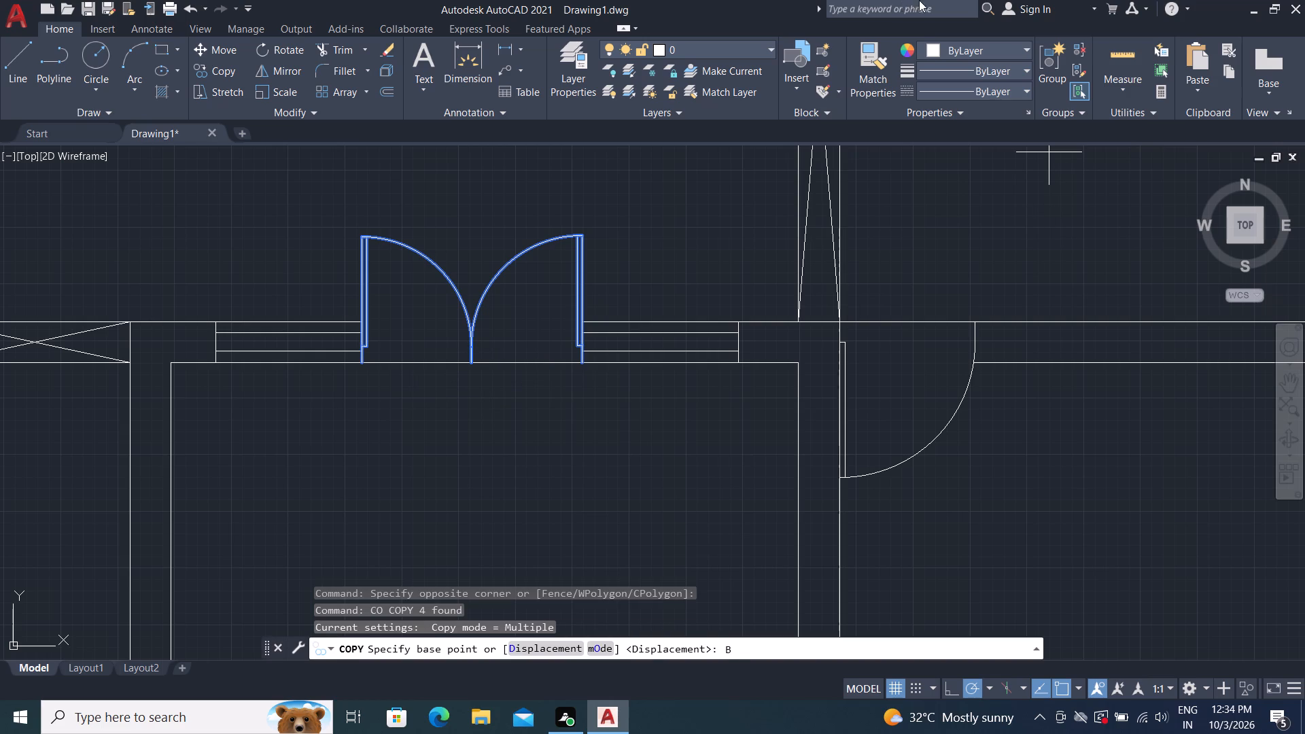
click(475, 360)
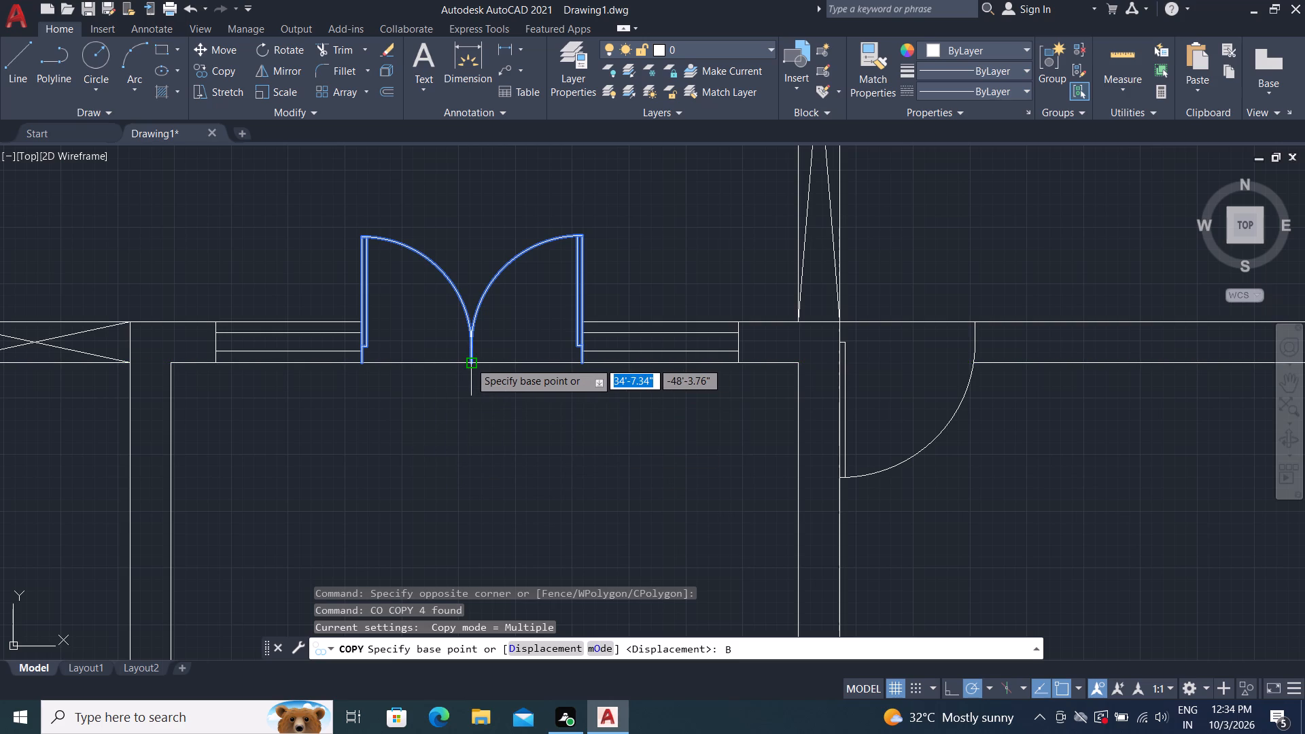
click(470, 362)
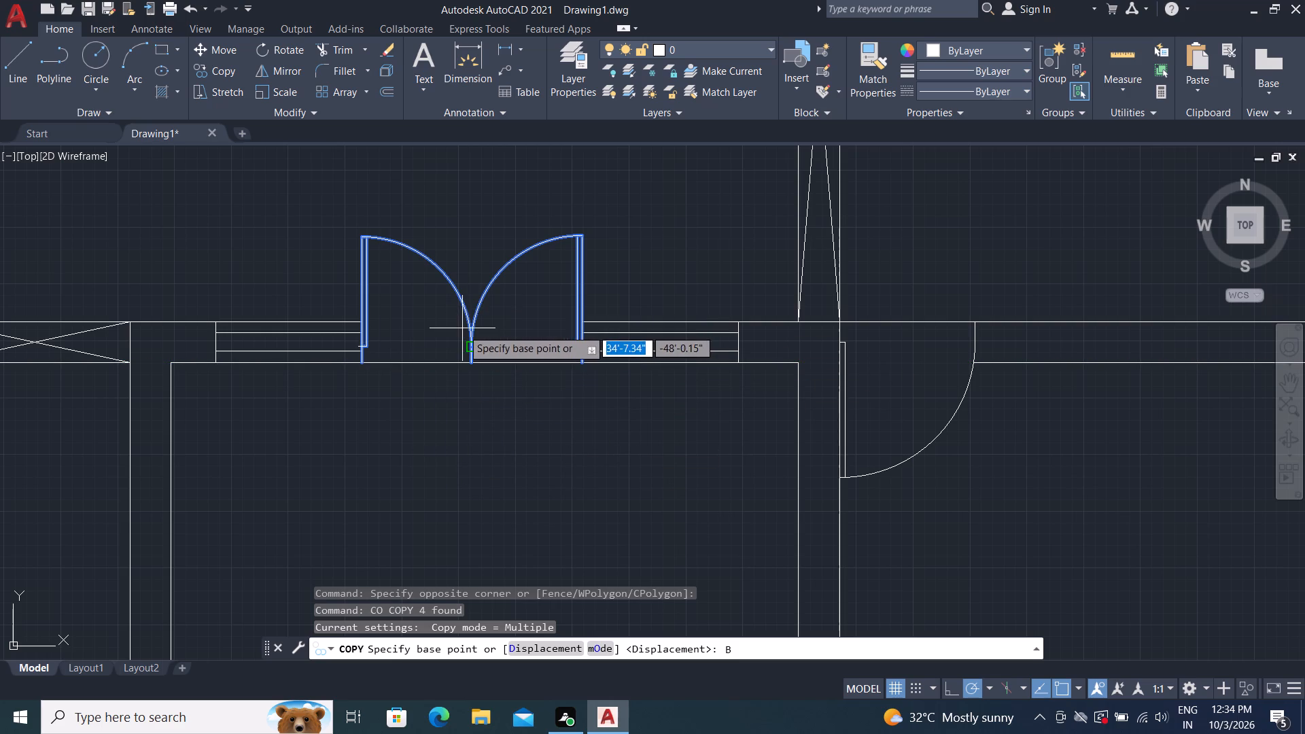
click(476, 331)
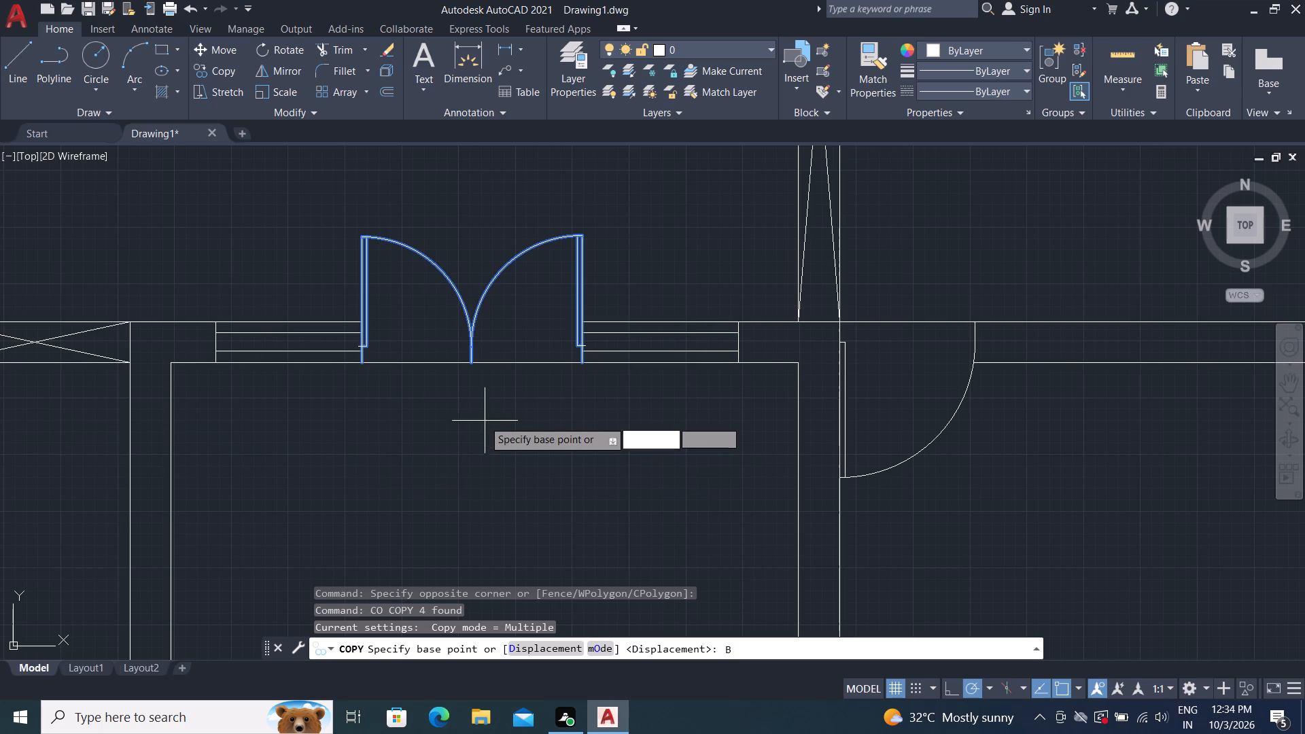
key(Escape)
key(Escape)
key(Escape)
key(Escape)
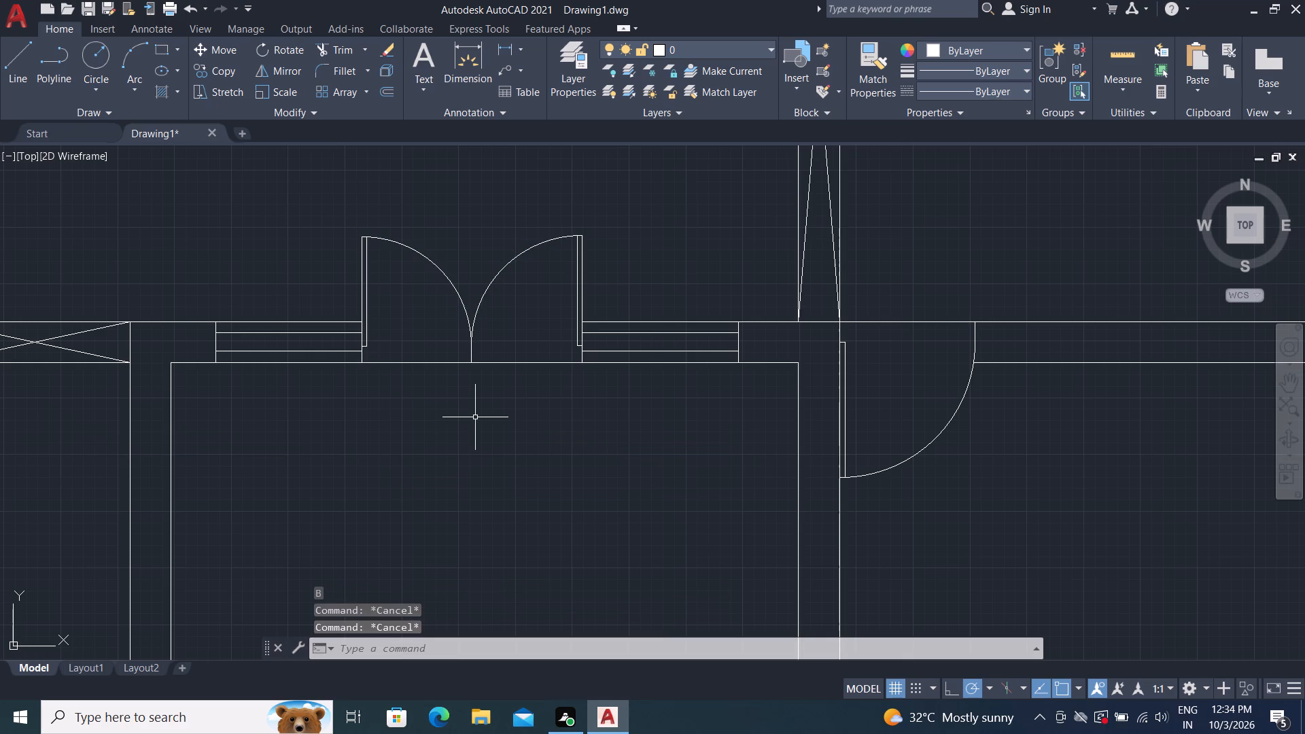
Copy both leaves of the middle room's double door from their meeting point to the boundary wall's outer lower-left corner.
text(CI)
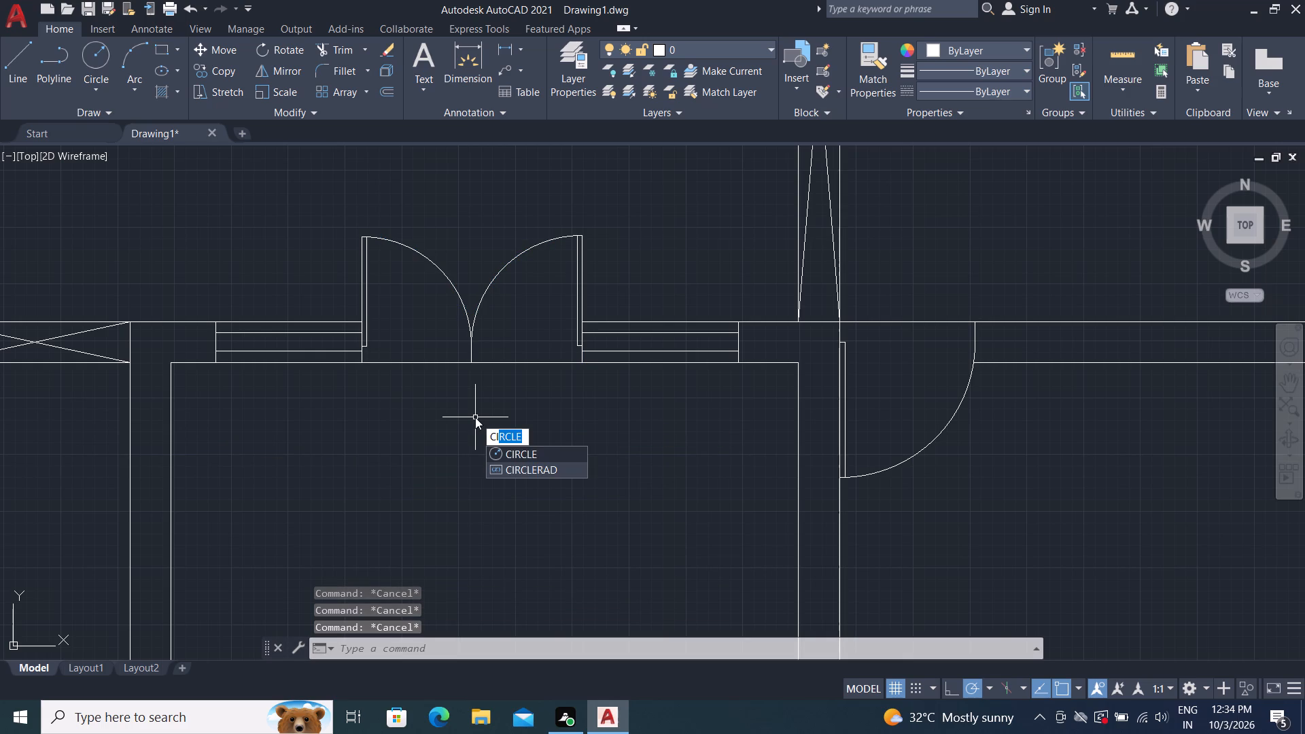
key(BackSpace)
key(BackSpace)
text(O)
key(space)
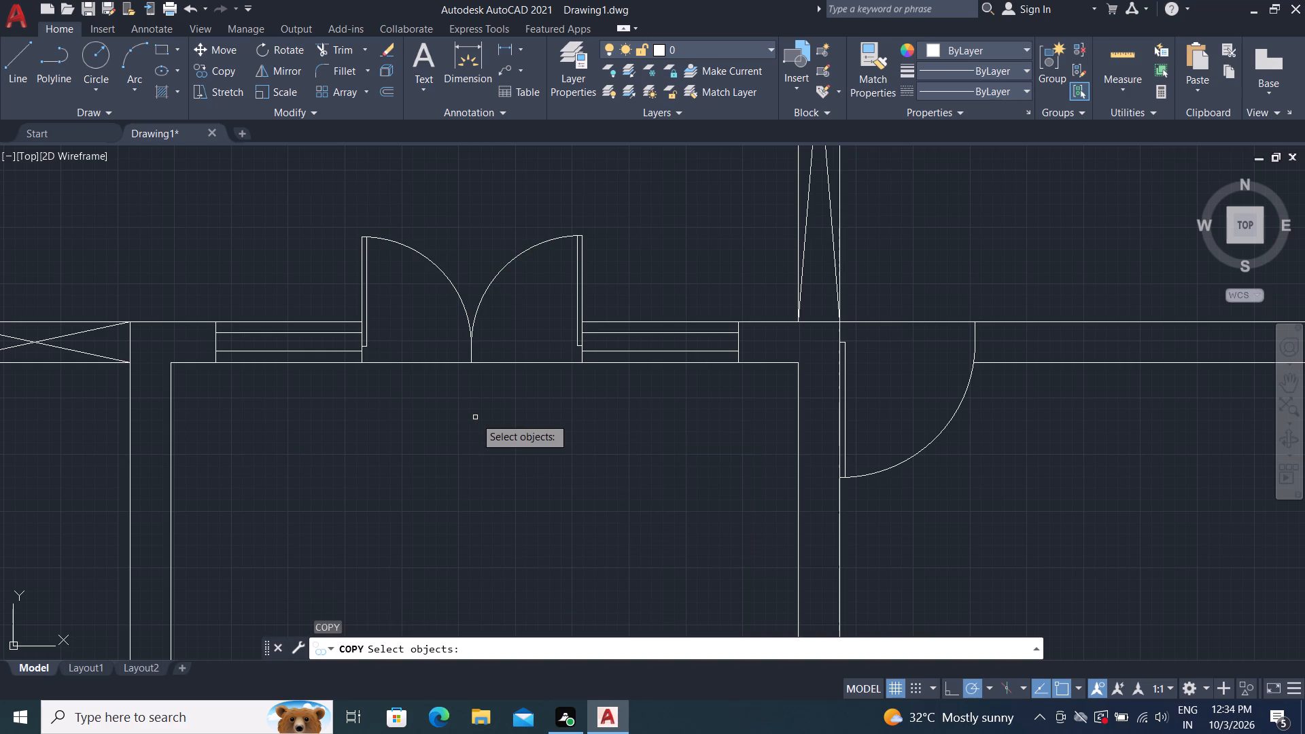
click(469, 319)
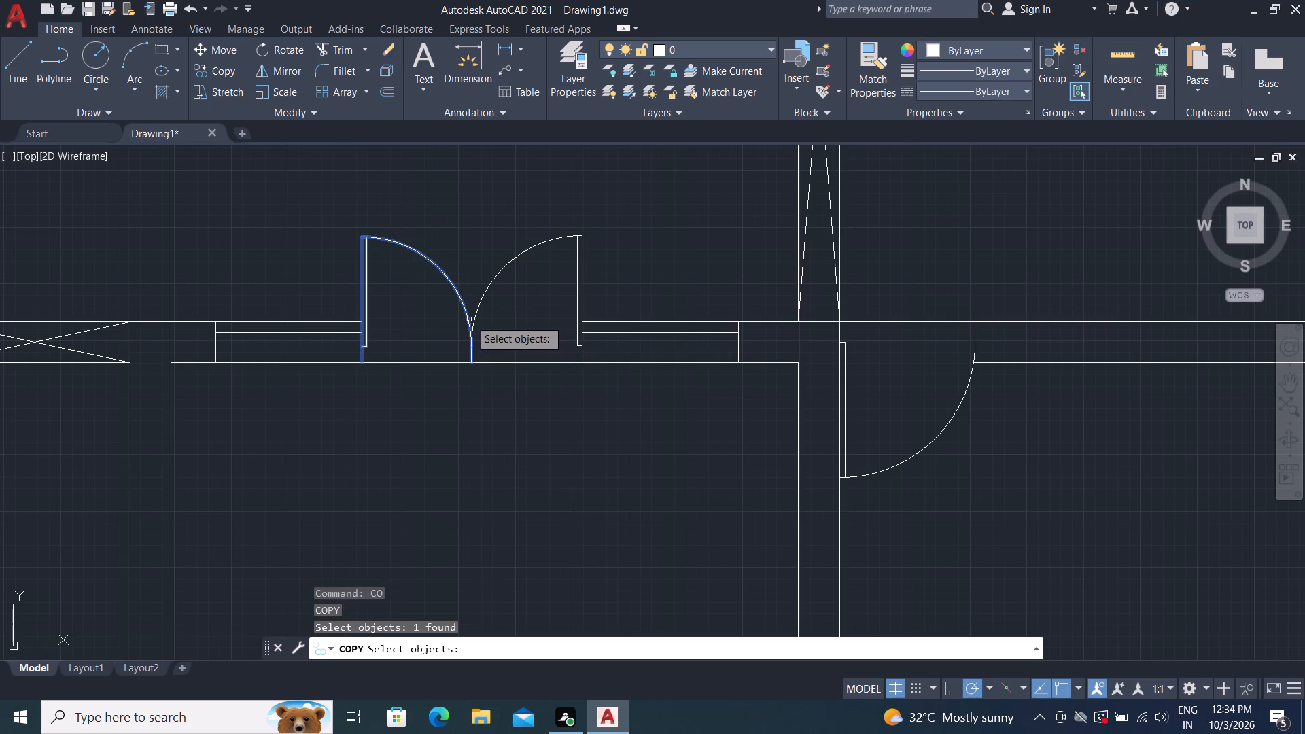
click(476, 318)
right_click(491, 363)
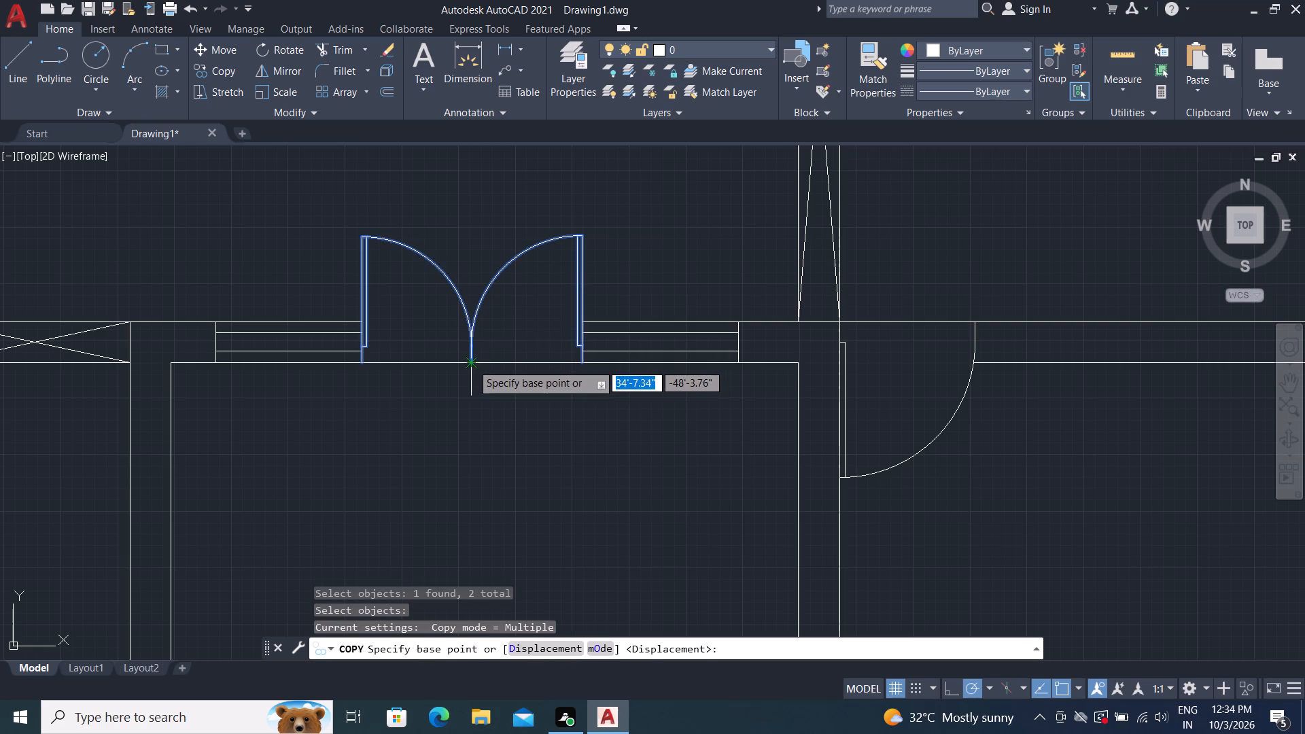
click(472, 364)
scroll(507, 238, down, 3)
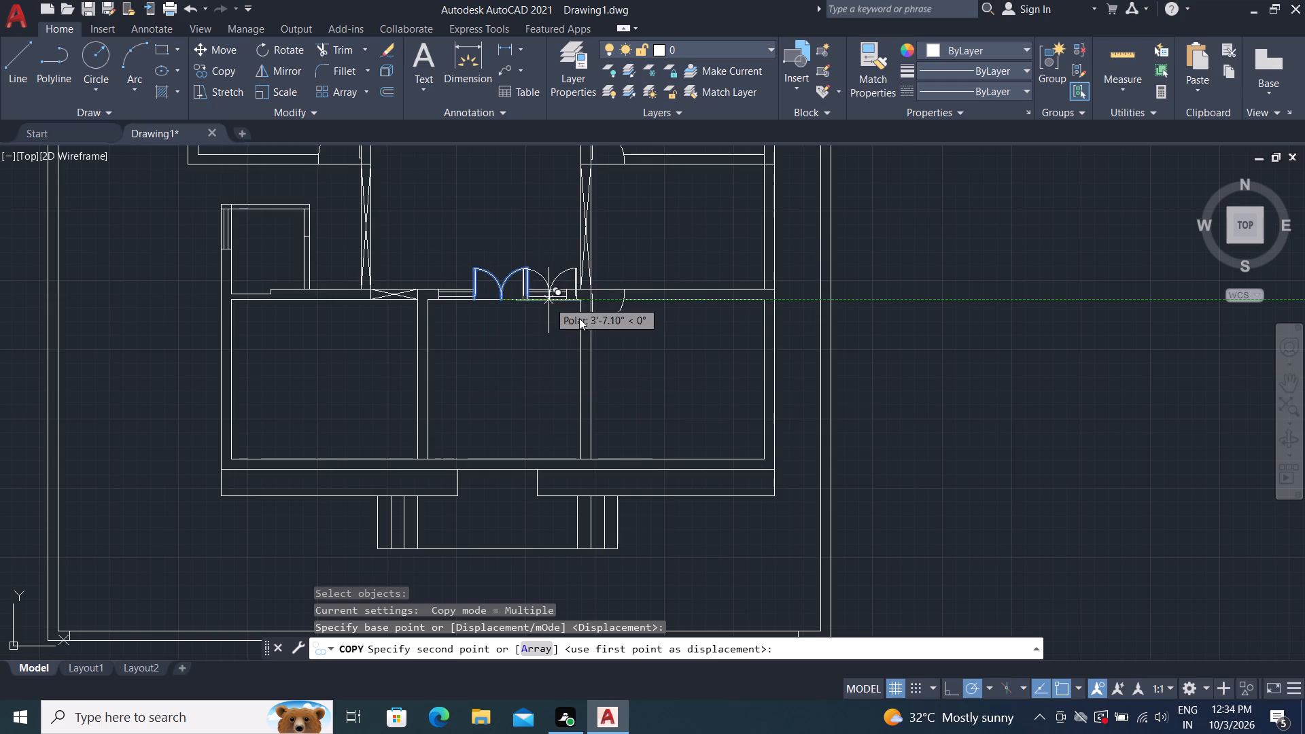
middle_drag(105, 586, 119, 565)
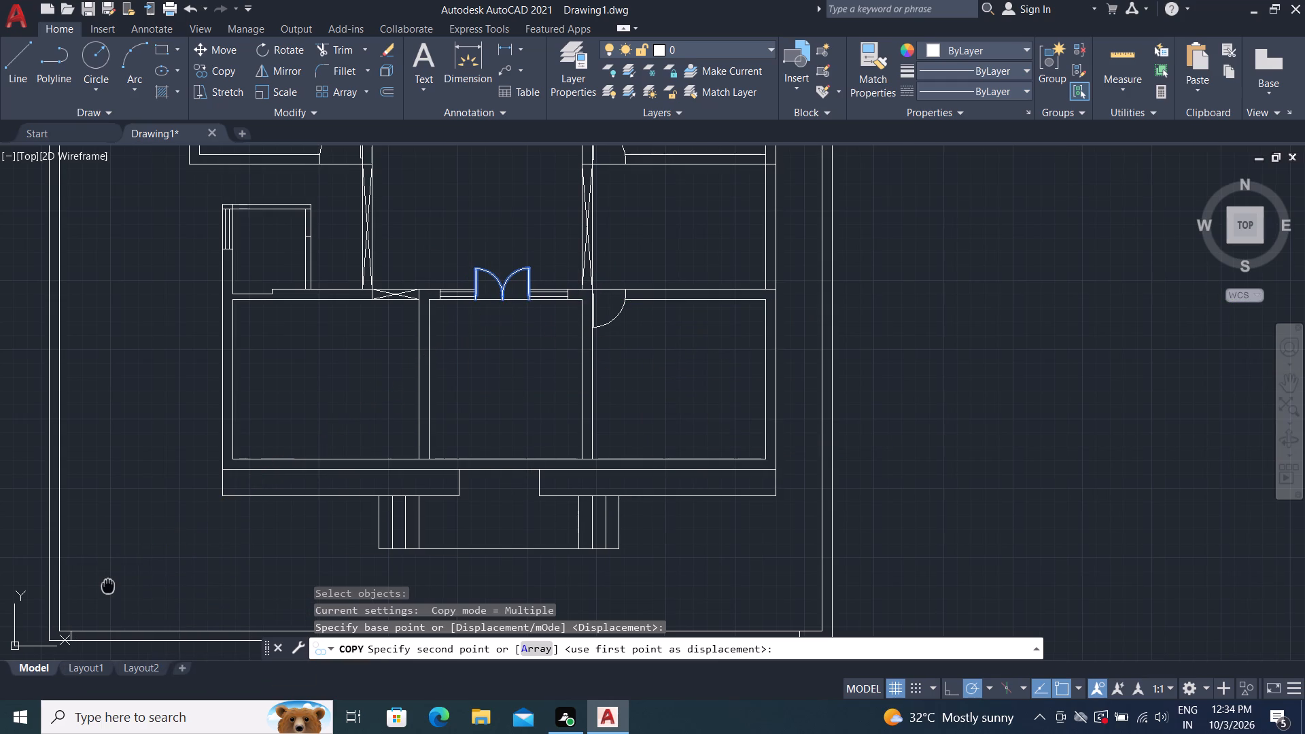
middle_drag(119, 565, 278, 0)
middle_drag(408, 352, 561, 733)
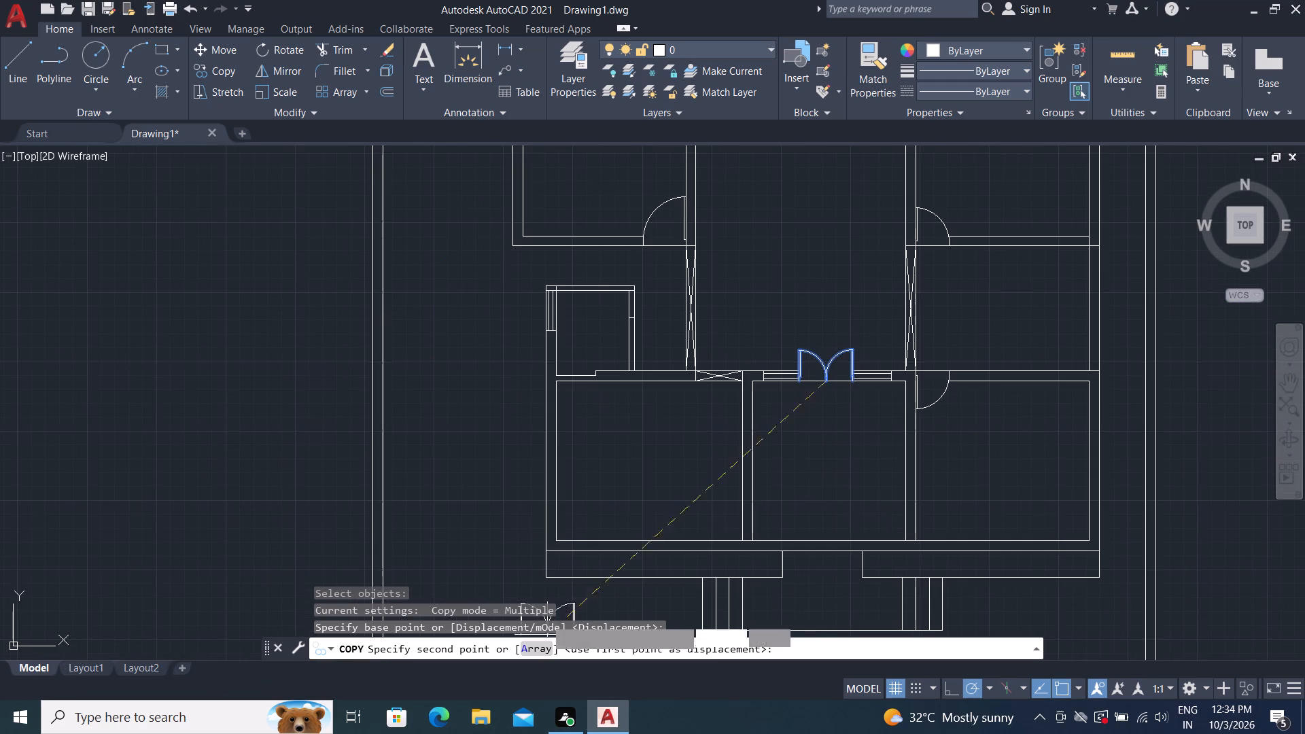
middle_drag(512, 455, 351, 0)
scroll(374, 205, up, 3)
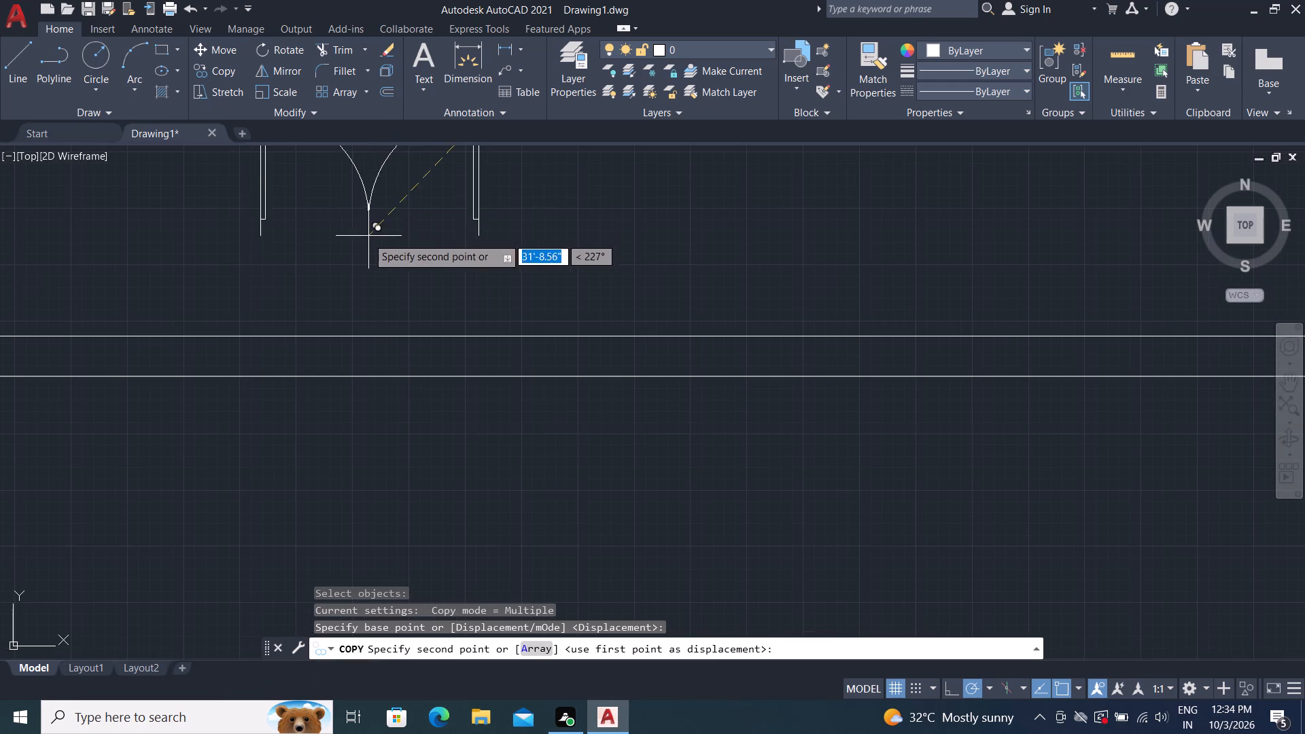
middle_drag(388, 237, 602, 179)
middle_drag(386, 392, 544, 377)
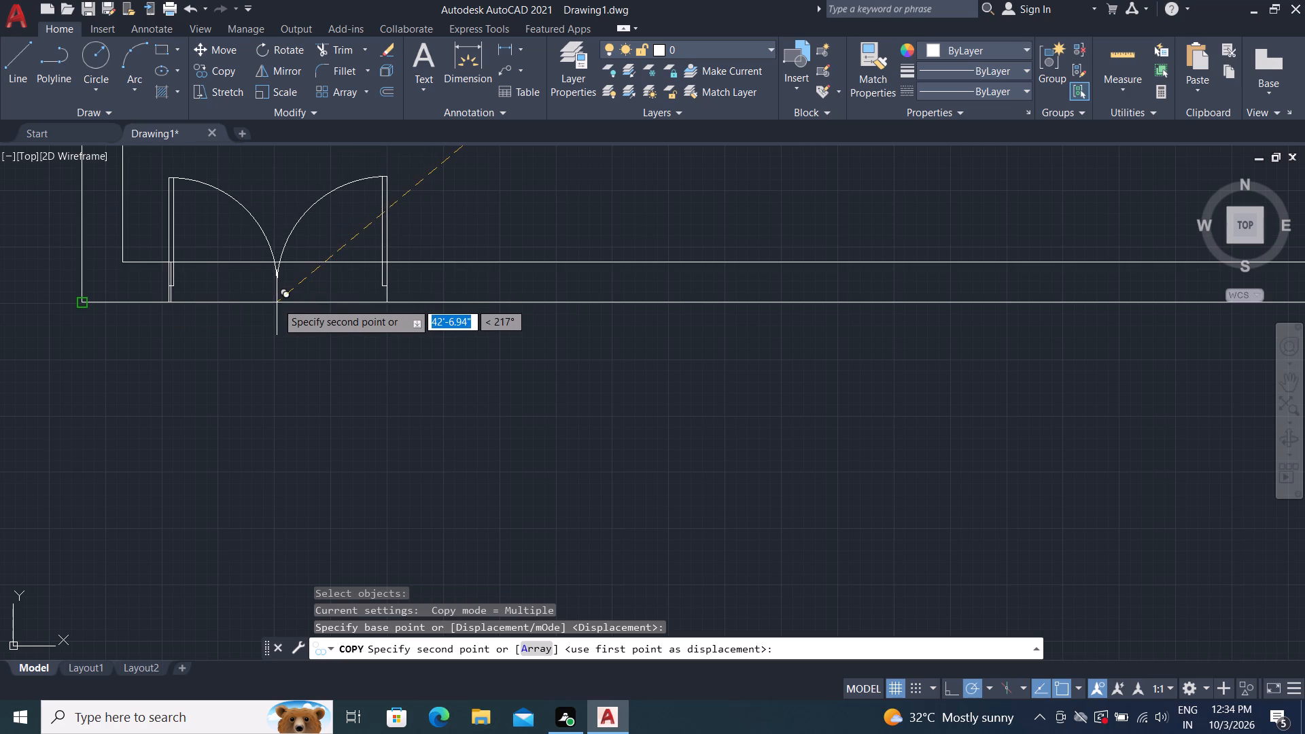
scroll(277, 298, up, 1)
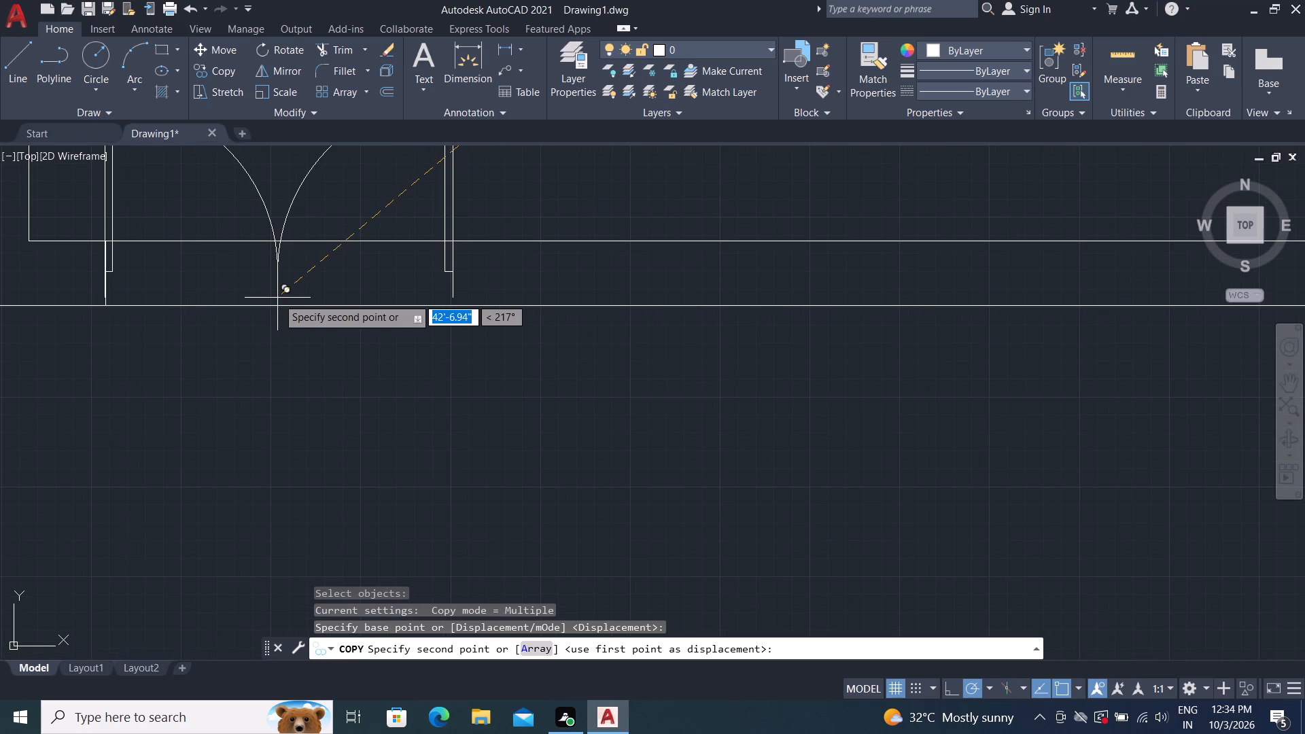
scroll(276, 299, up, 2)
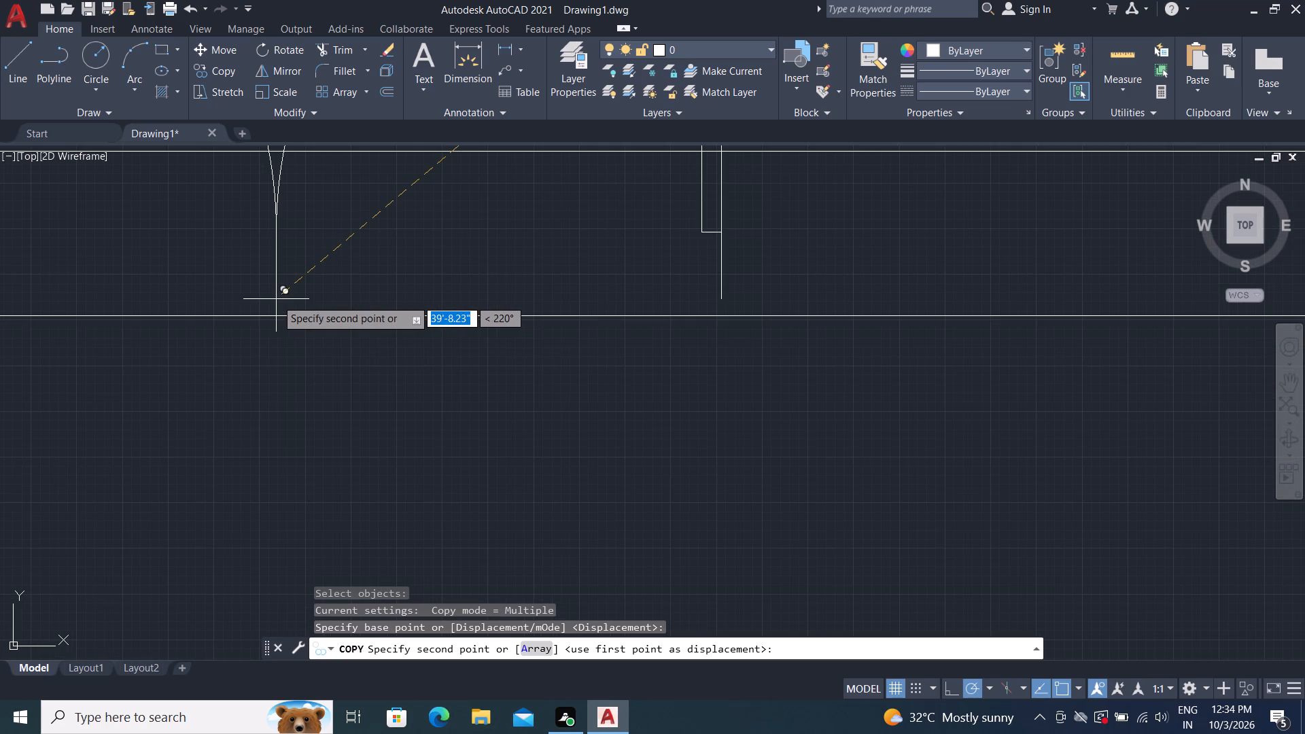
scroll(276, 296, down, 2)
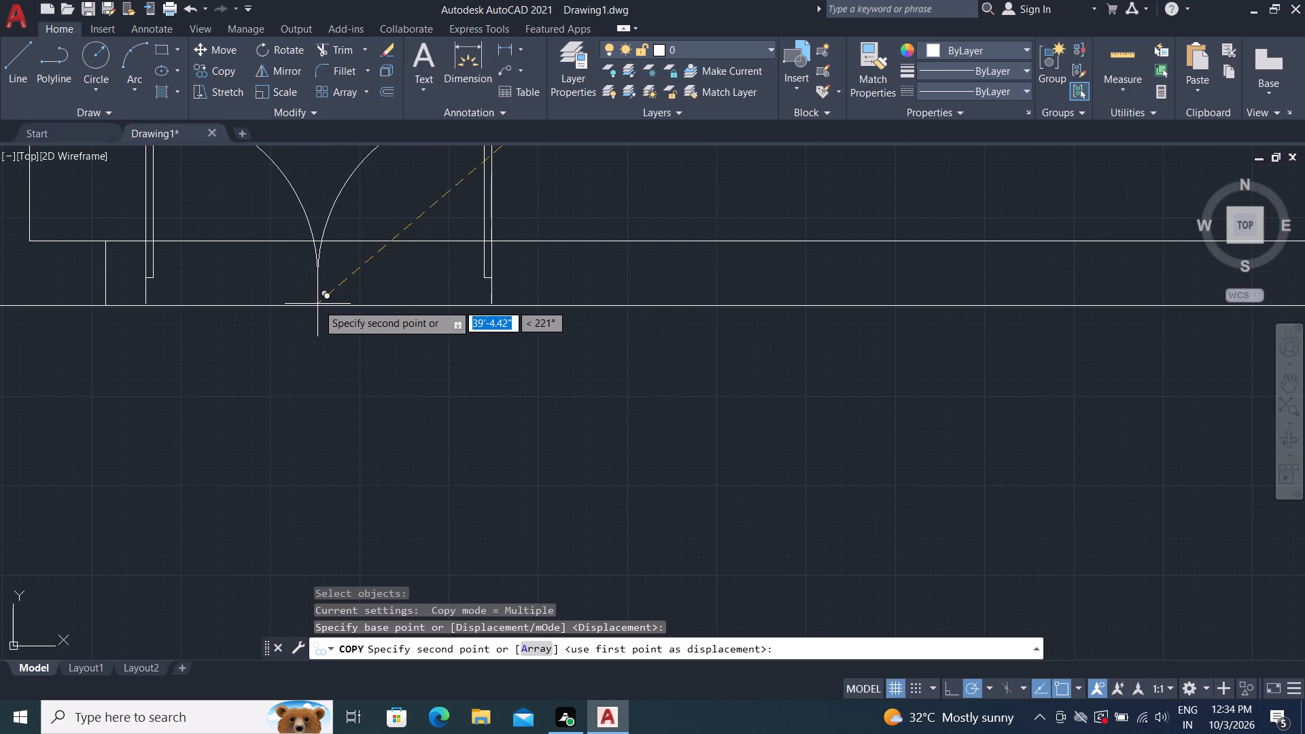
click(368, 302)
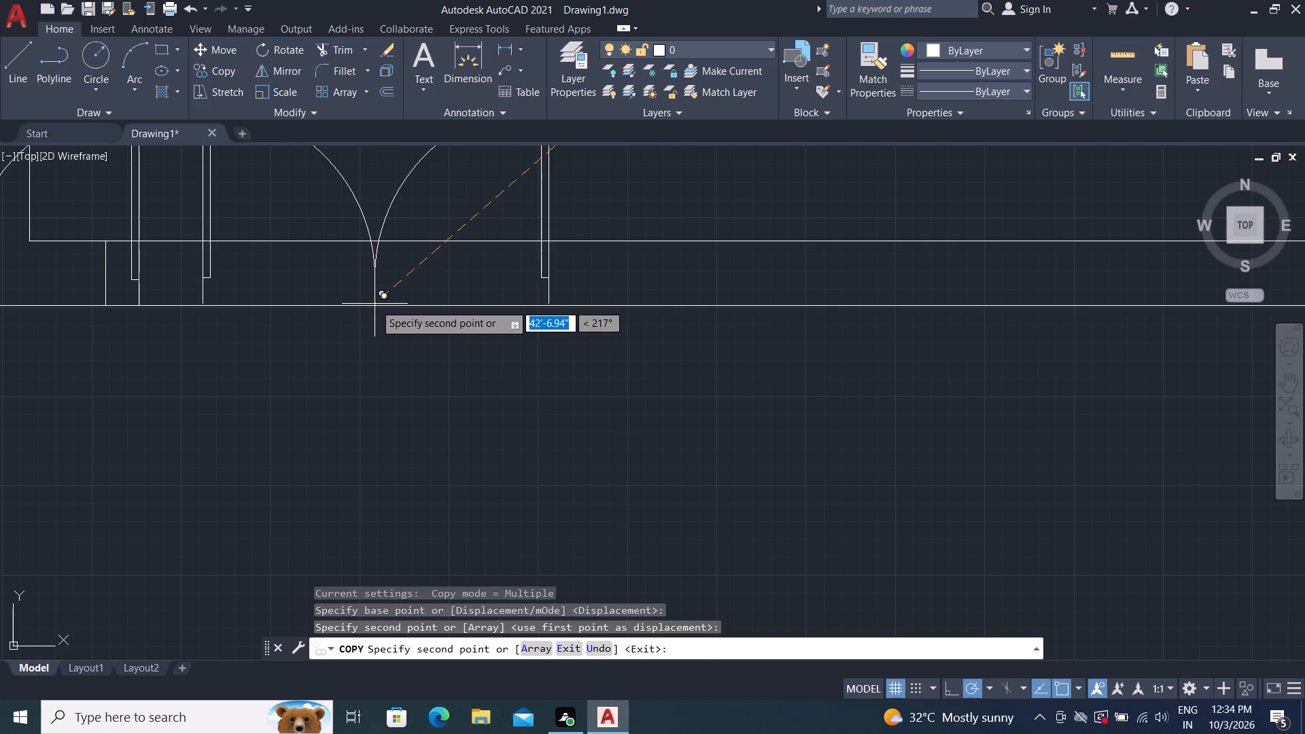
key(Escape)
Move the copied right gate leaf about 5'-1" to the right along the bottom boundary wall's outer line.
scroll(361, 9, down, 3)
scroll(274, 330, down, 1)
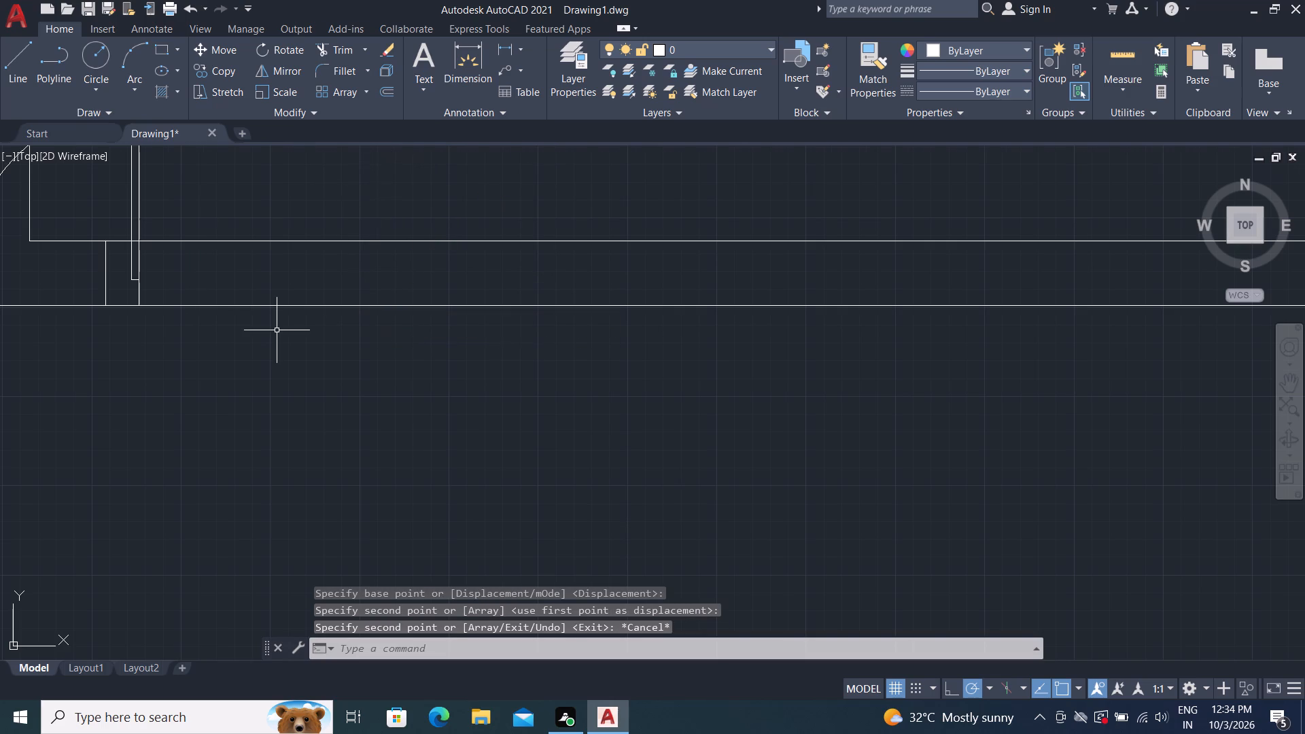
scroll(275, 330, down, 1)
scroll(177, 307, up, 4)
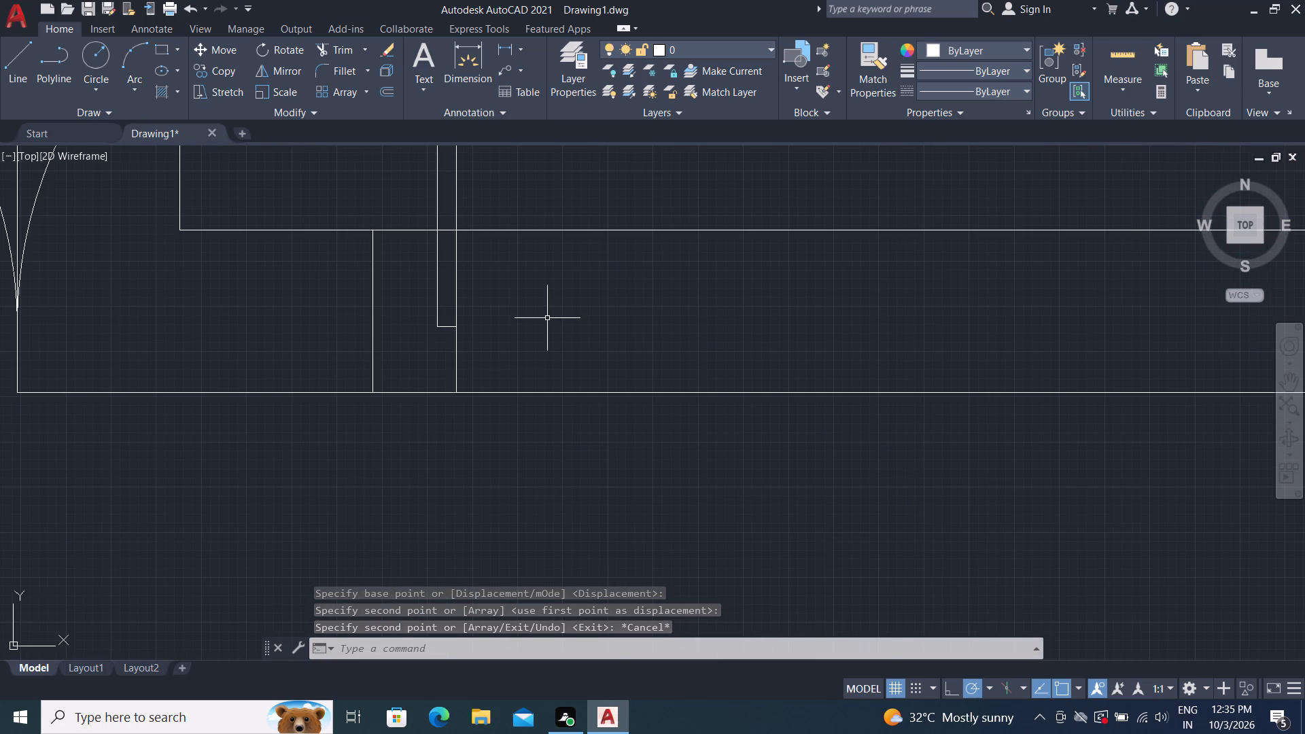
click(455, 355)
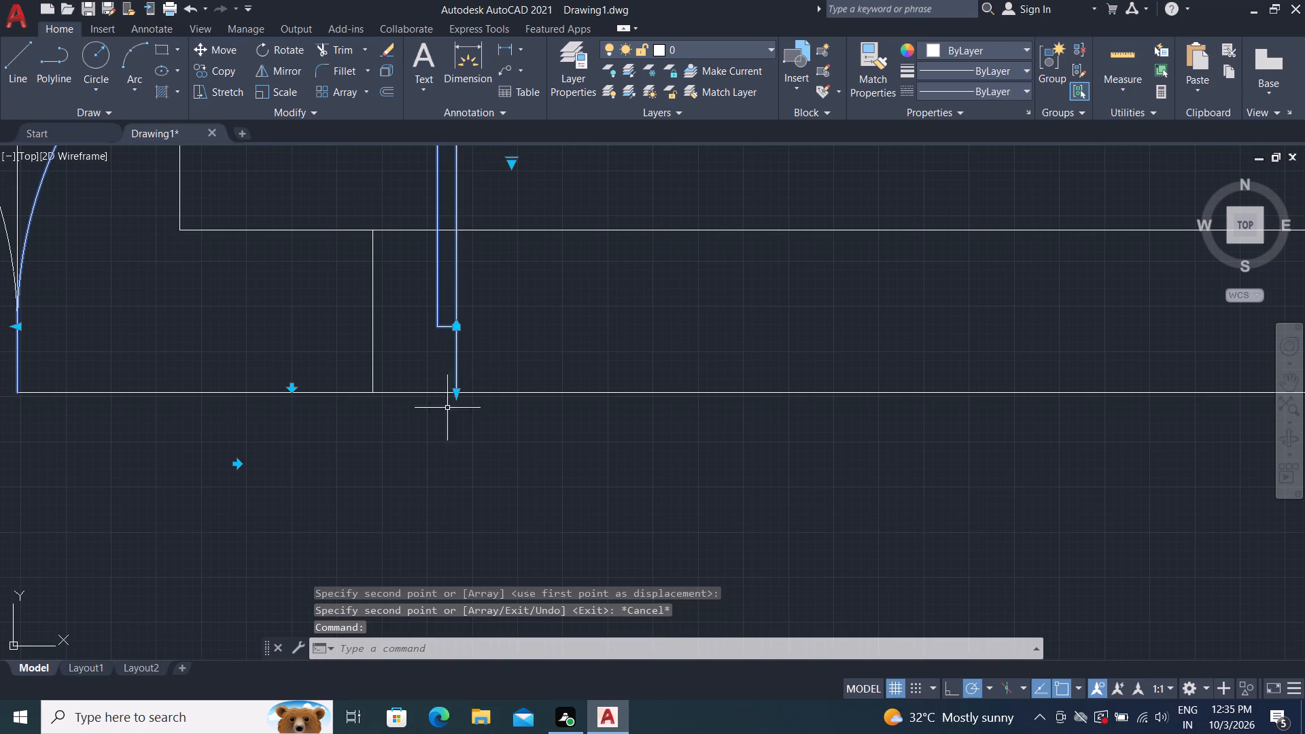
key(m)
key(space)
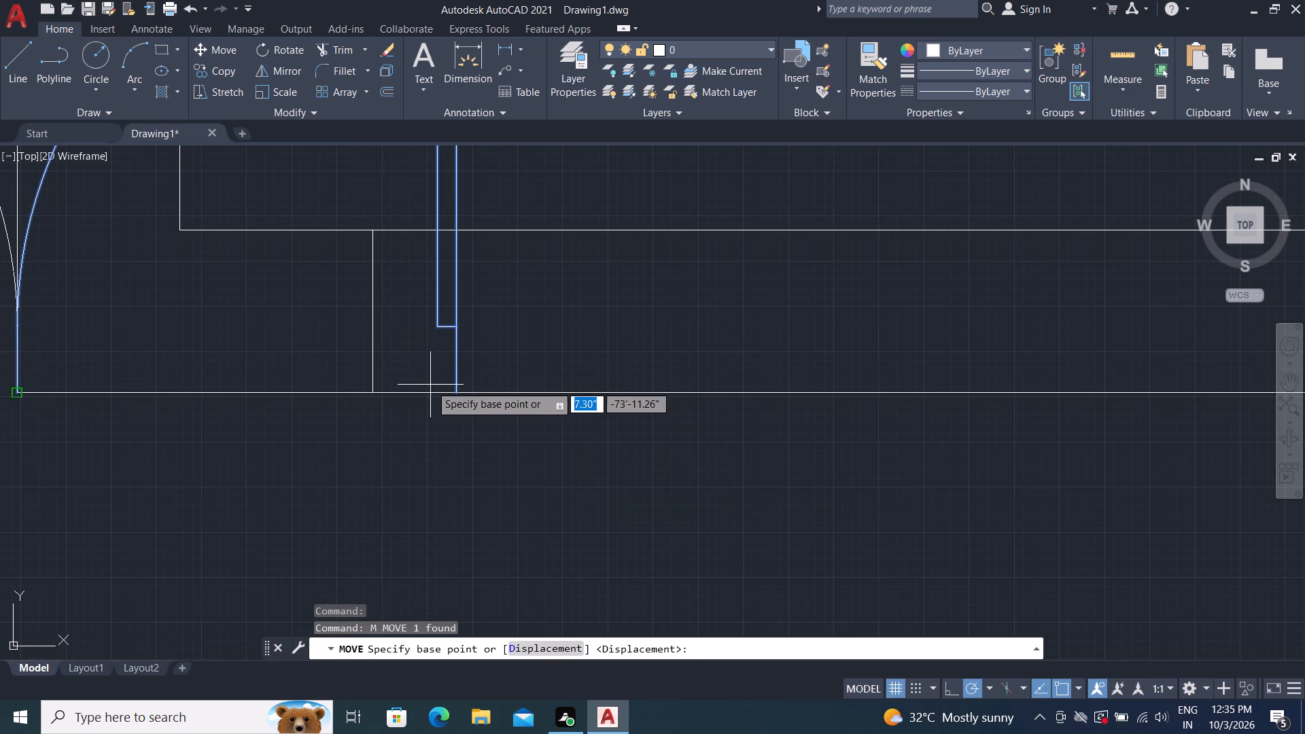
click(454, 391)
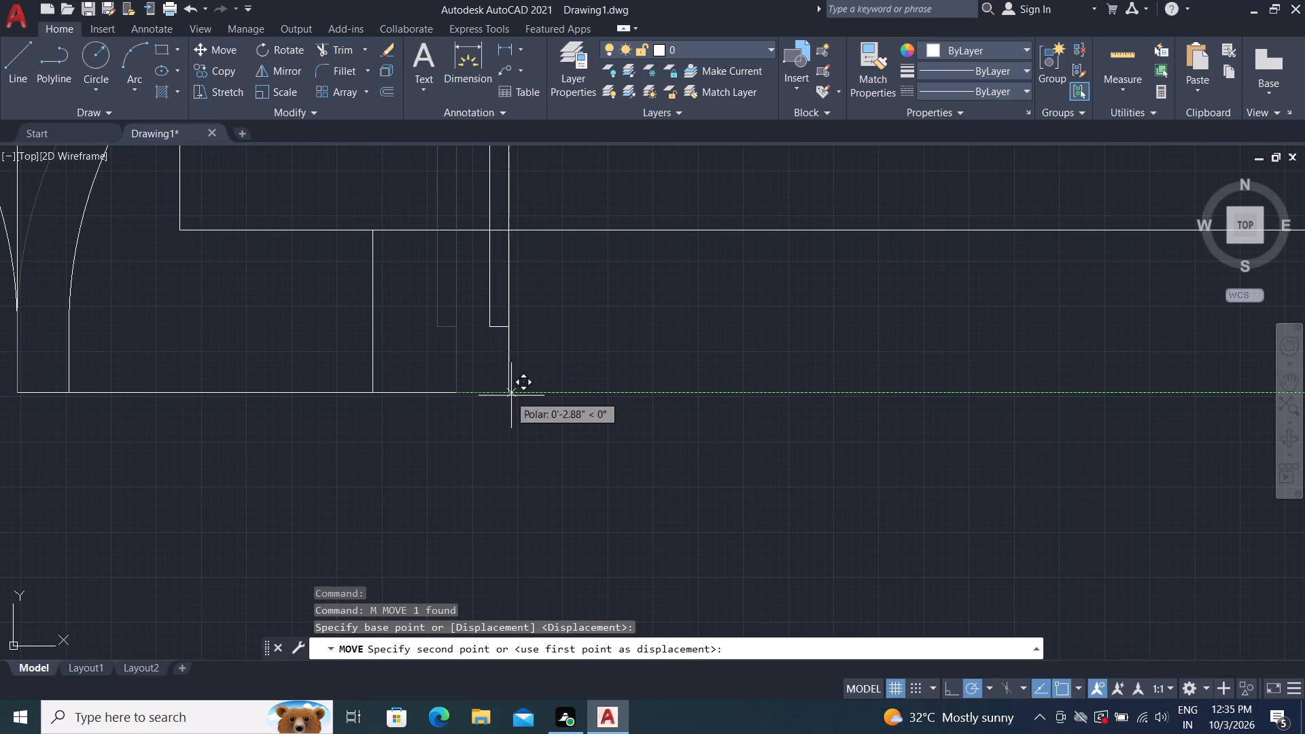
scroll(749, 375, down, 1)
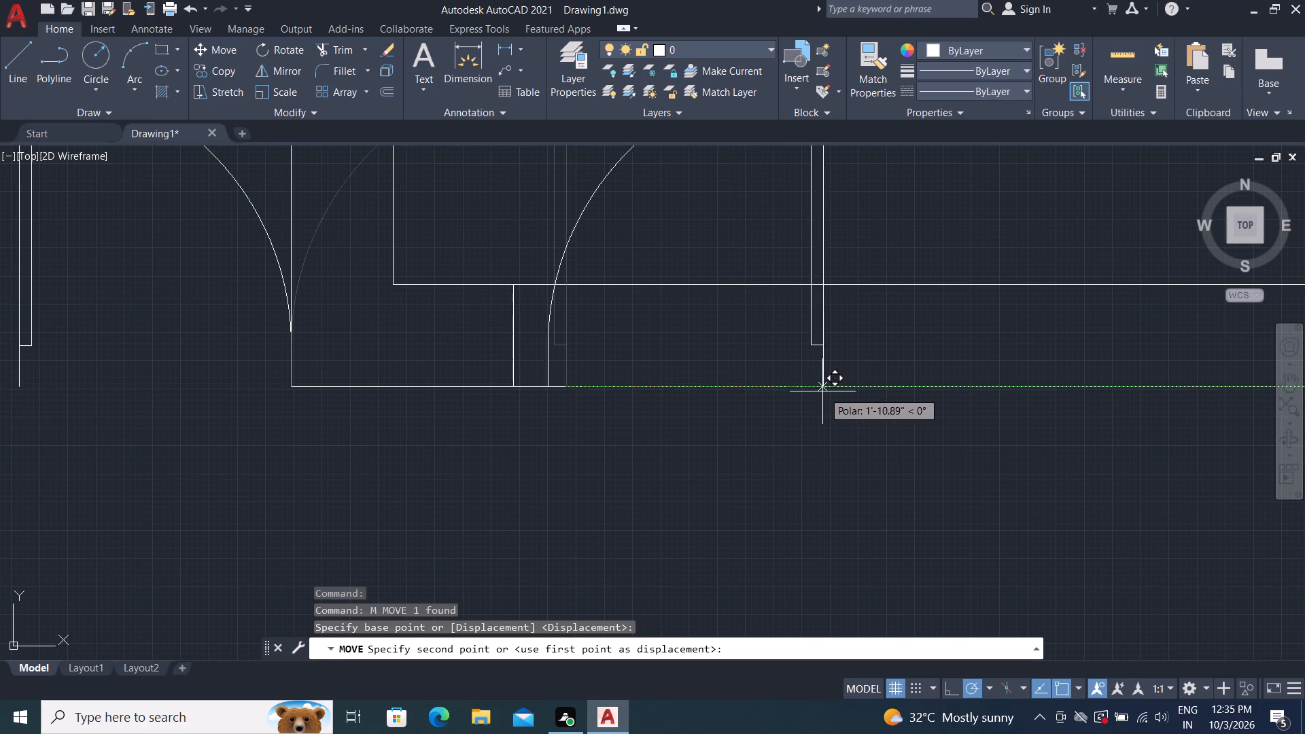
middle_drag(816, 390, 752, 381)
middle_drag(679, 381, 539, 376)
scroll(669, 401, down, 1)
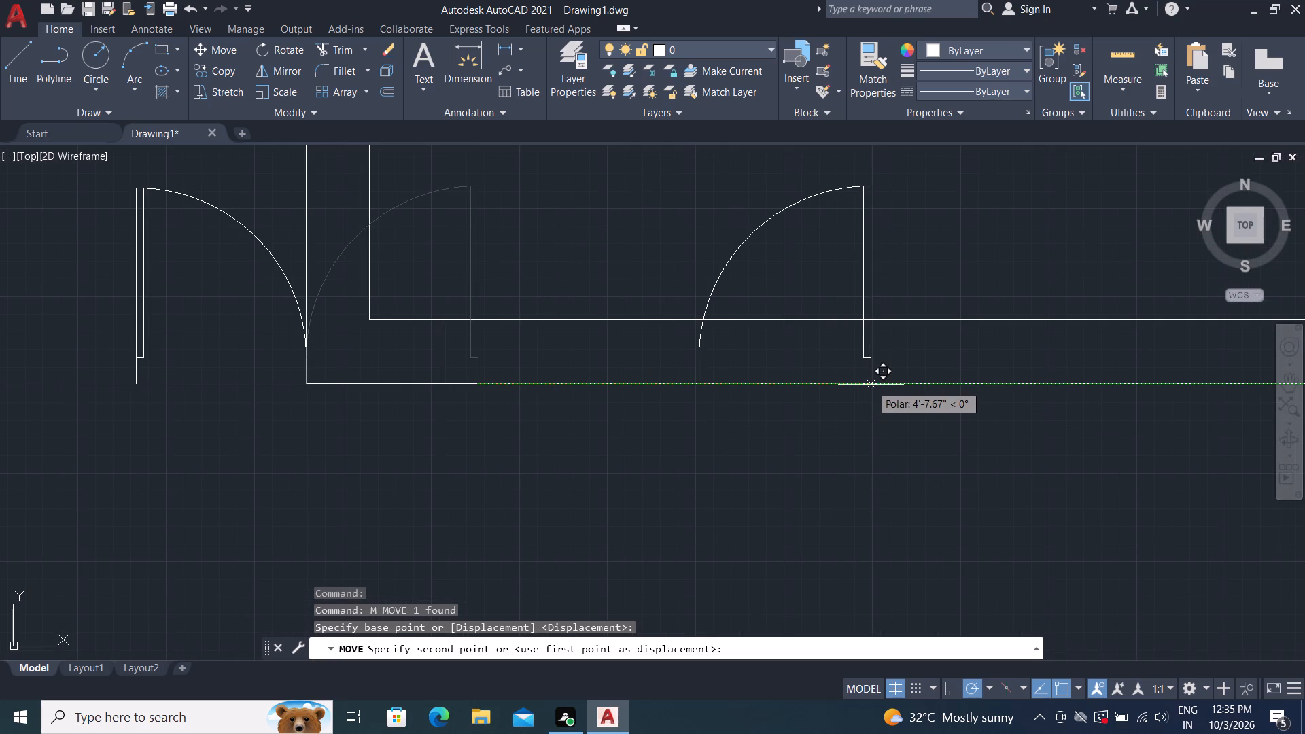
click(907, 383)
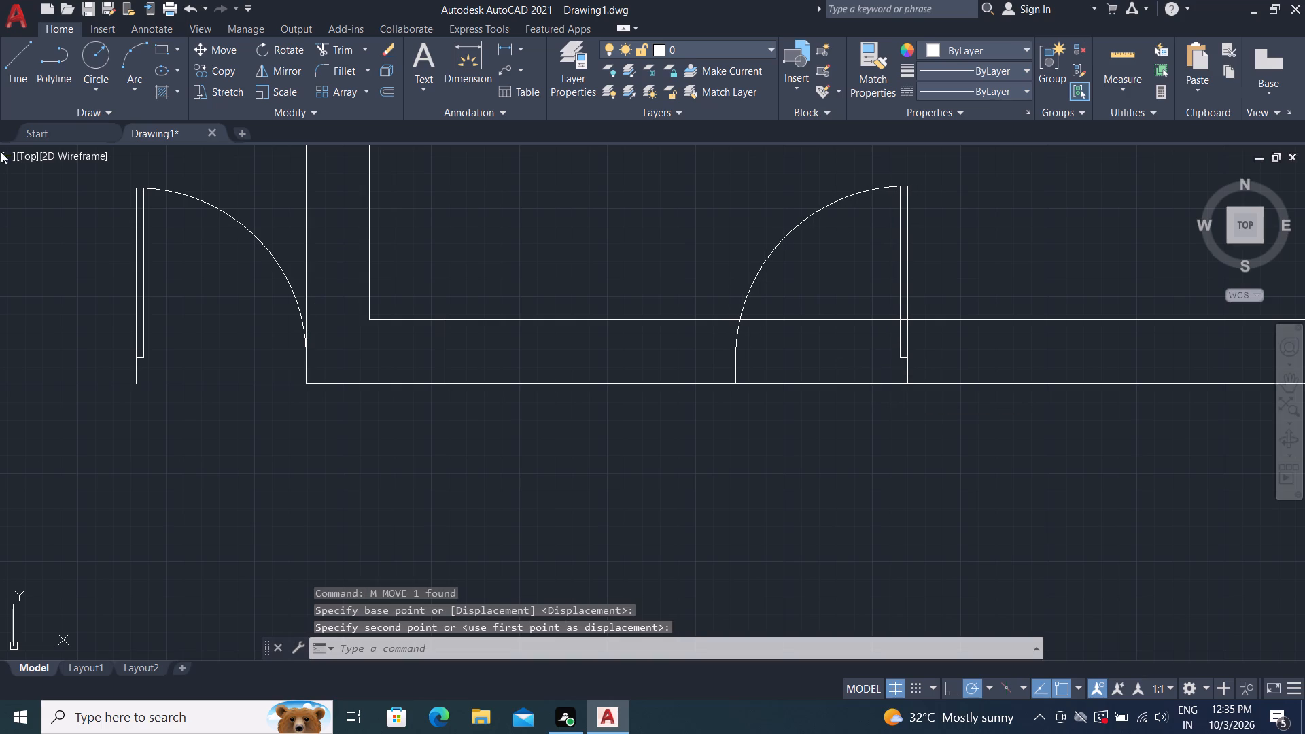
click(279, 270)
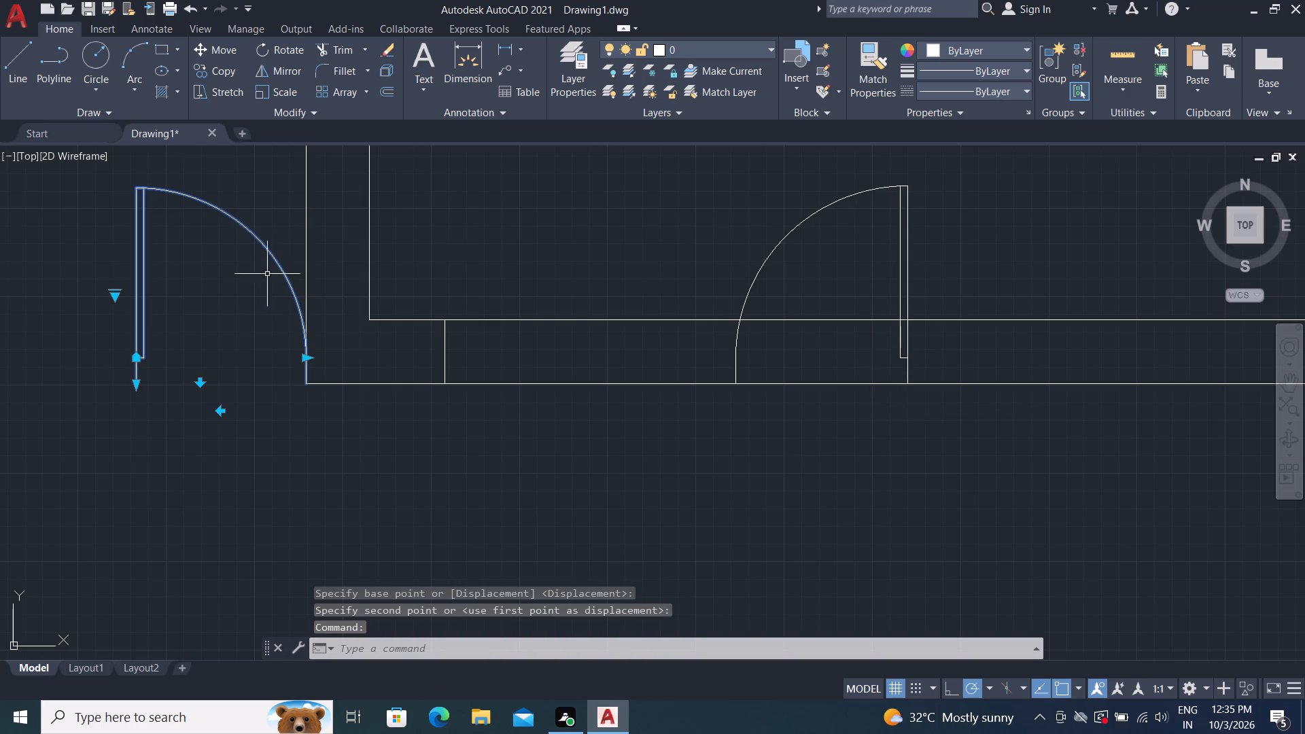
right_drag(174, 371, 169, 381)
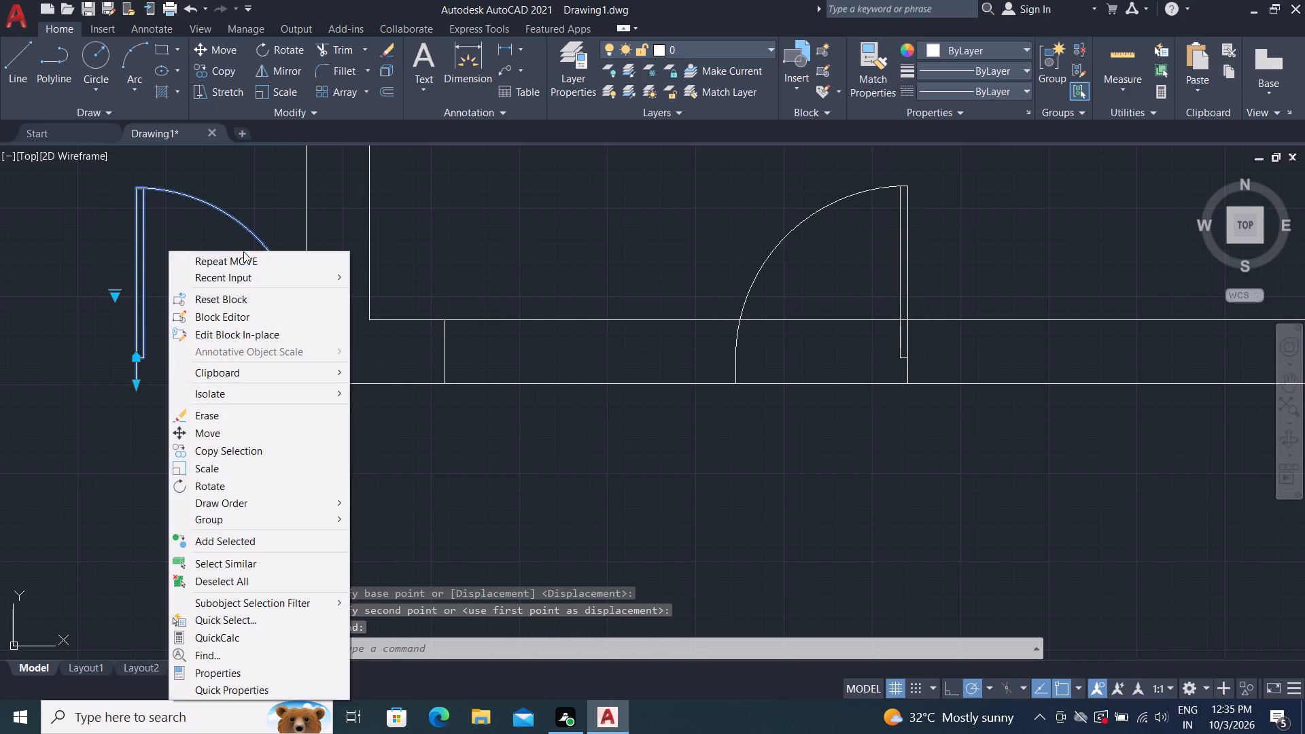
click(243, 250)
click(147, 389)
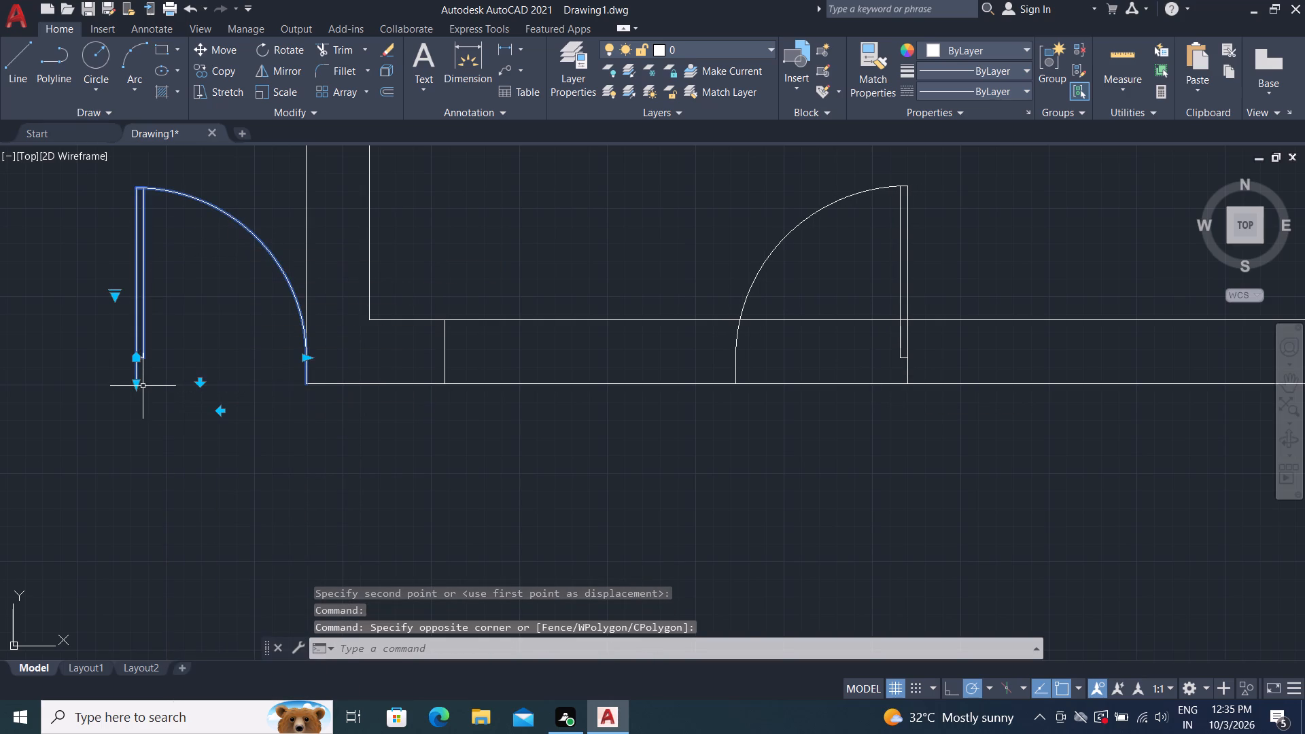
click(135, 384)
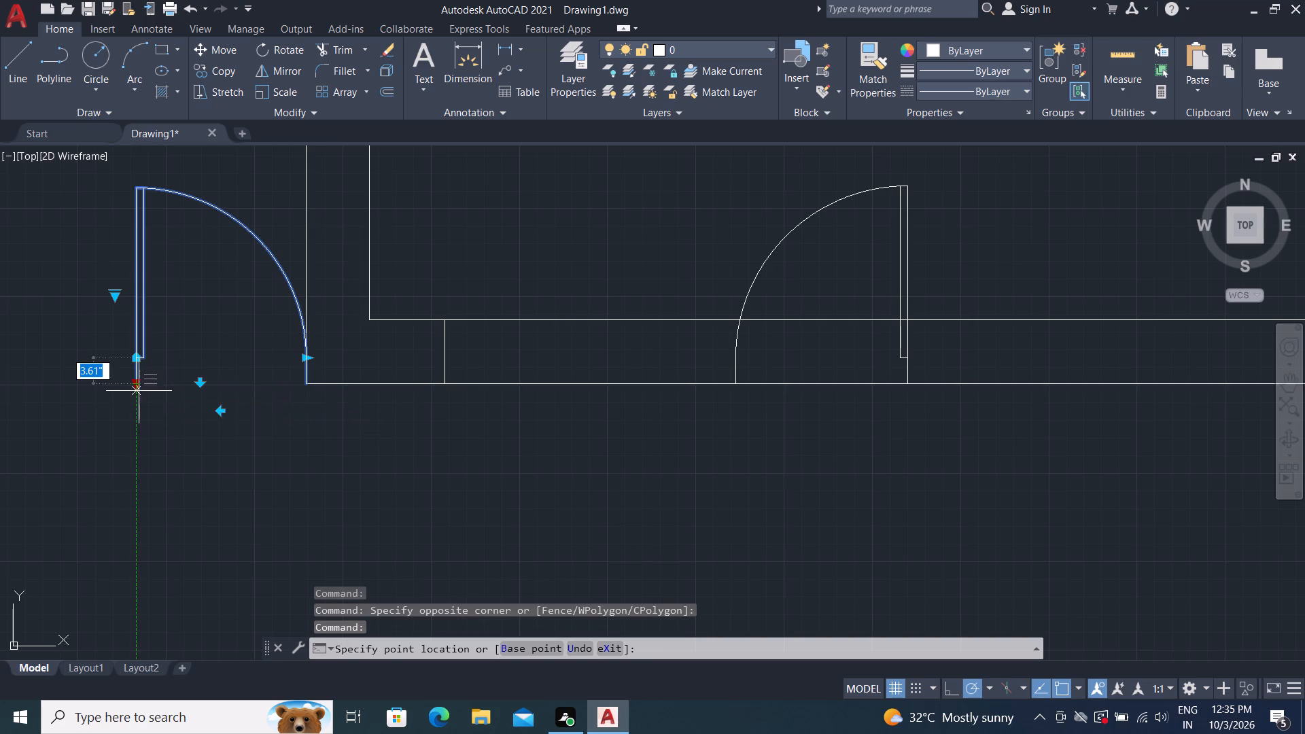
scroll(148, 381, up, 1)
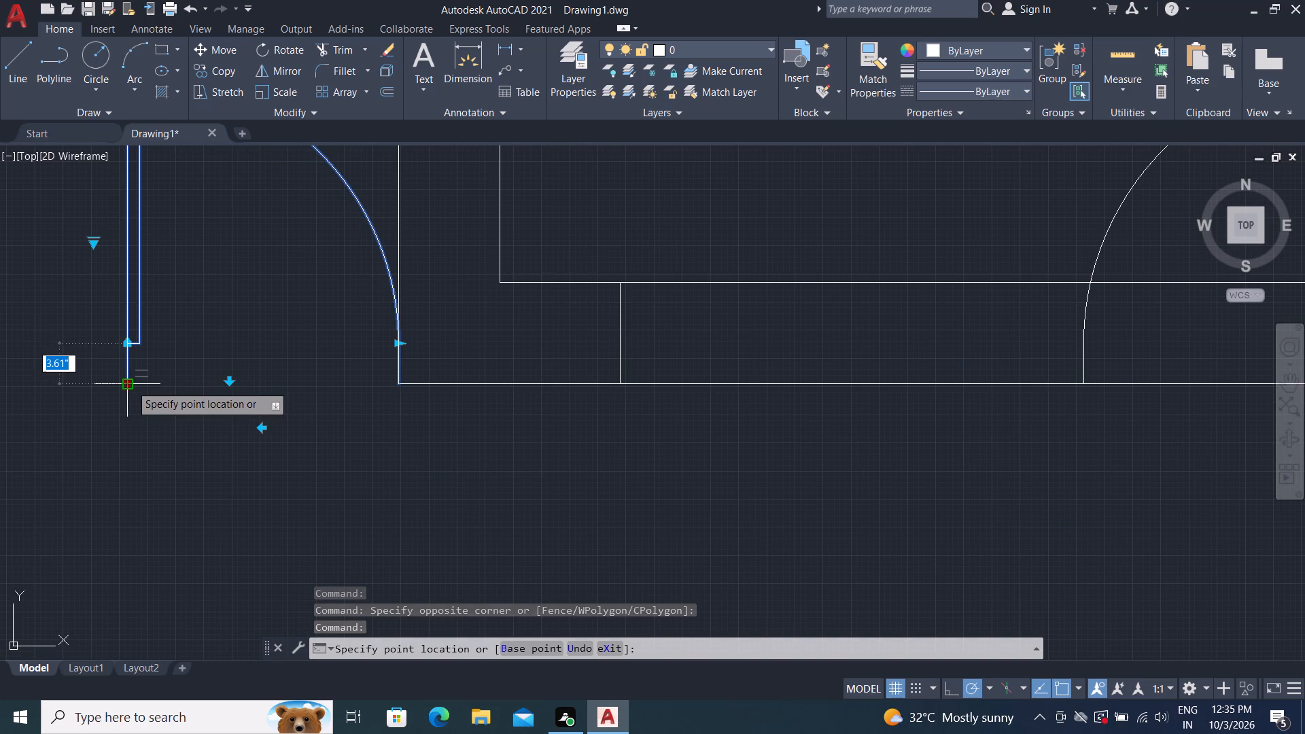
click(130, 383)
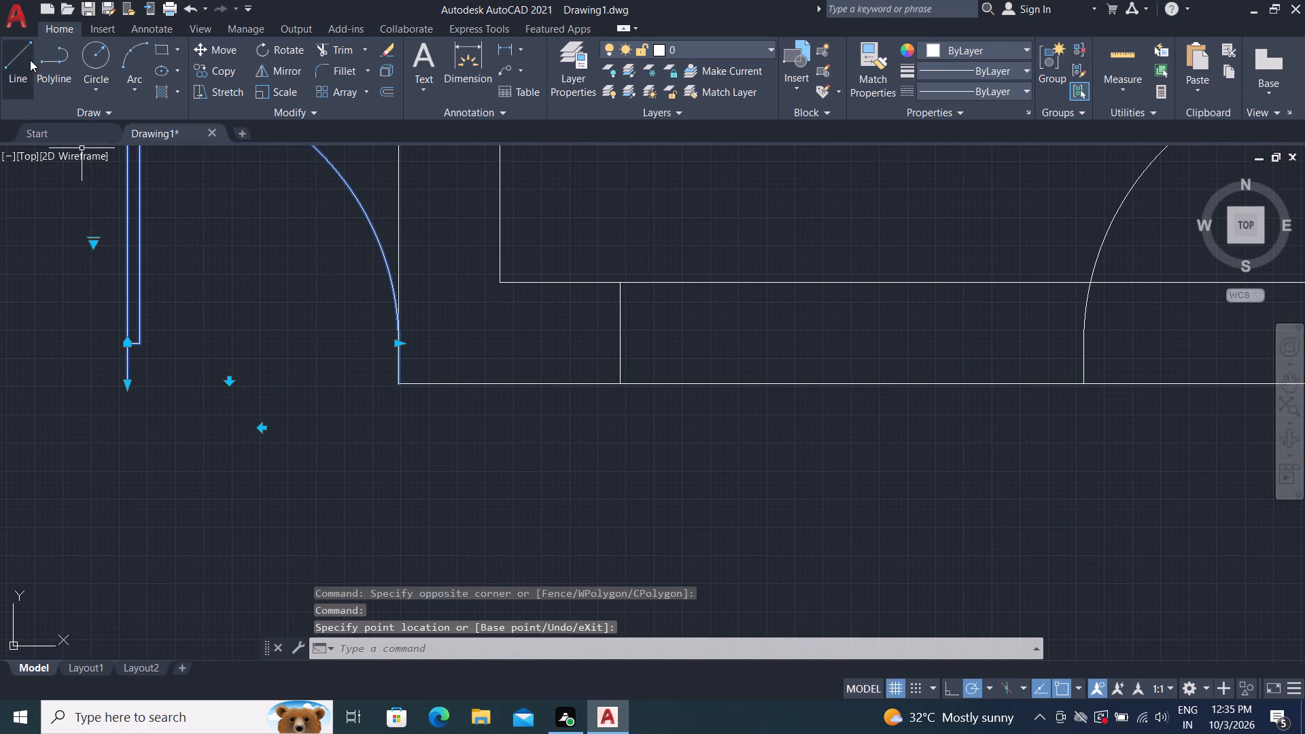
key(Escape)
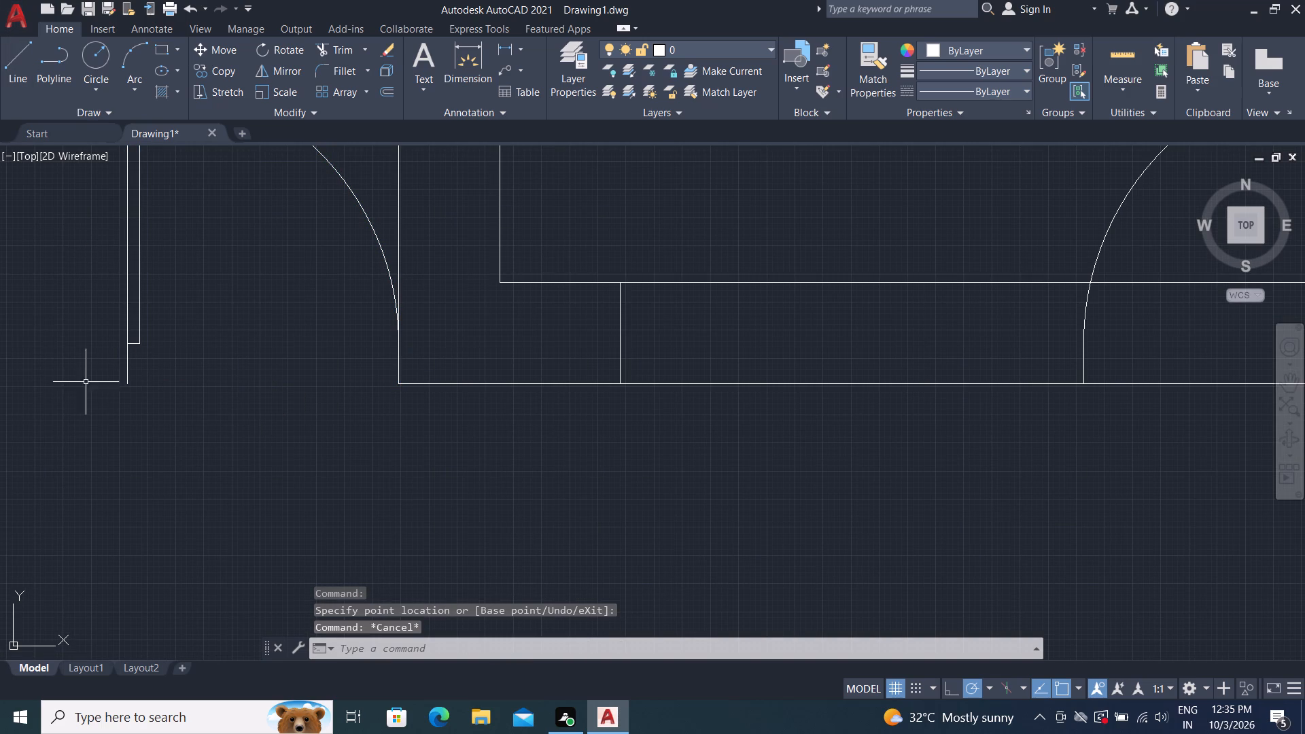
Move the copied left gate leaf about 5'-1" to the right so its arc end meets the right leaf.
click(124, 364)
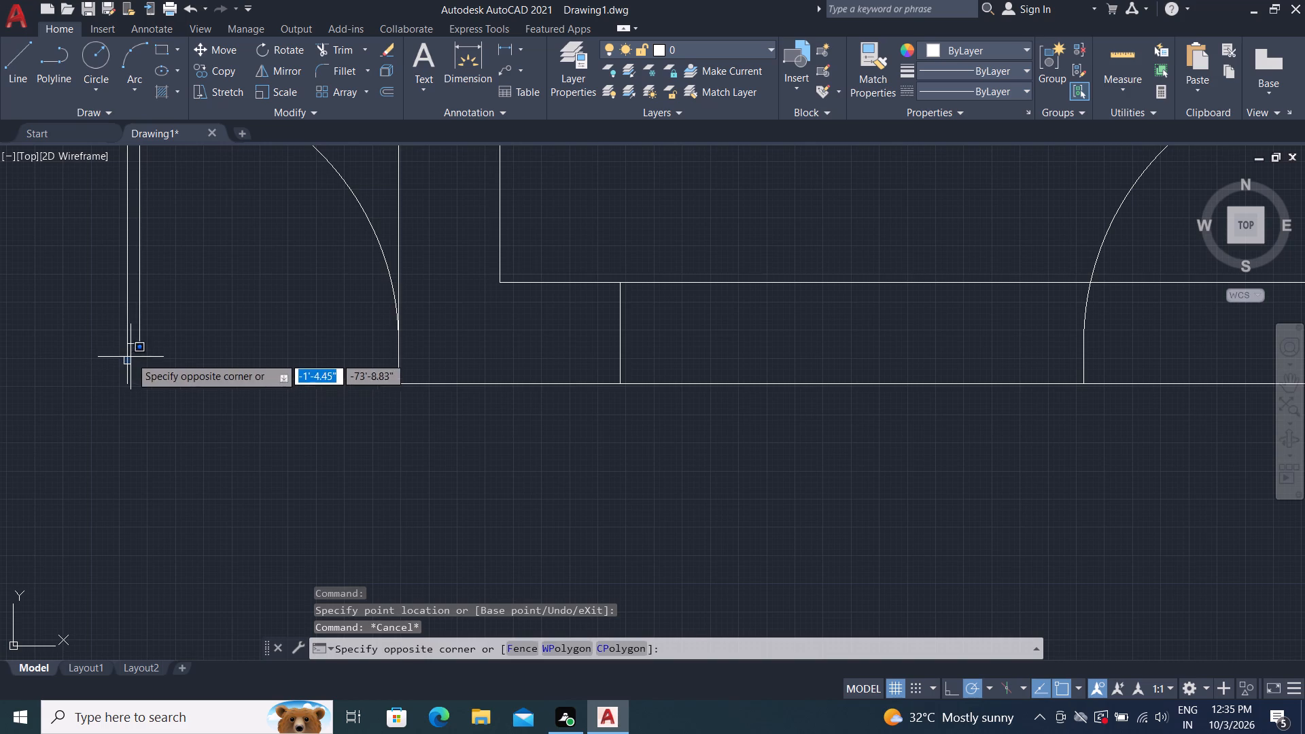
click(130, 356)
click(137, 325)
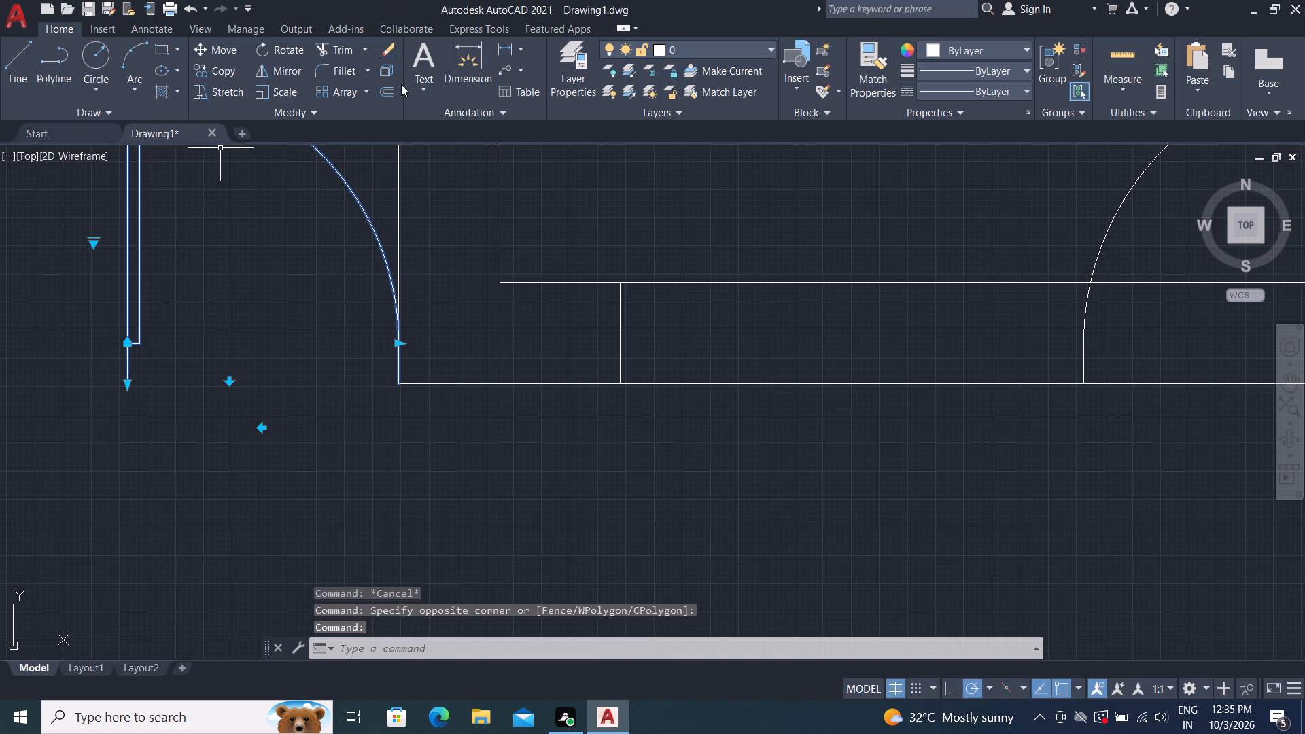
click(219, 43)
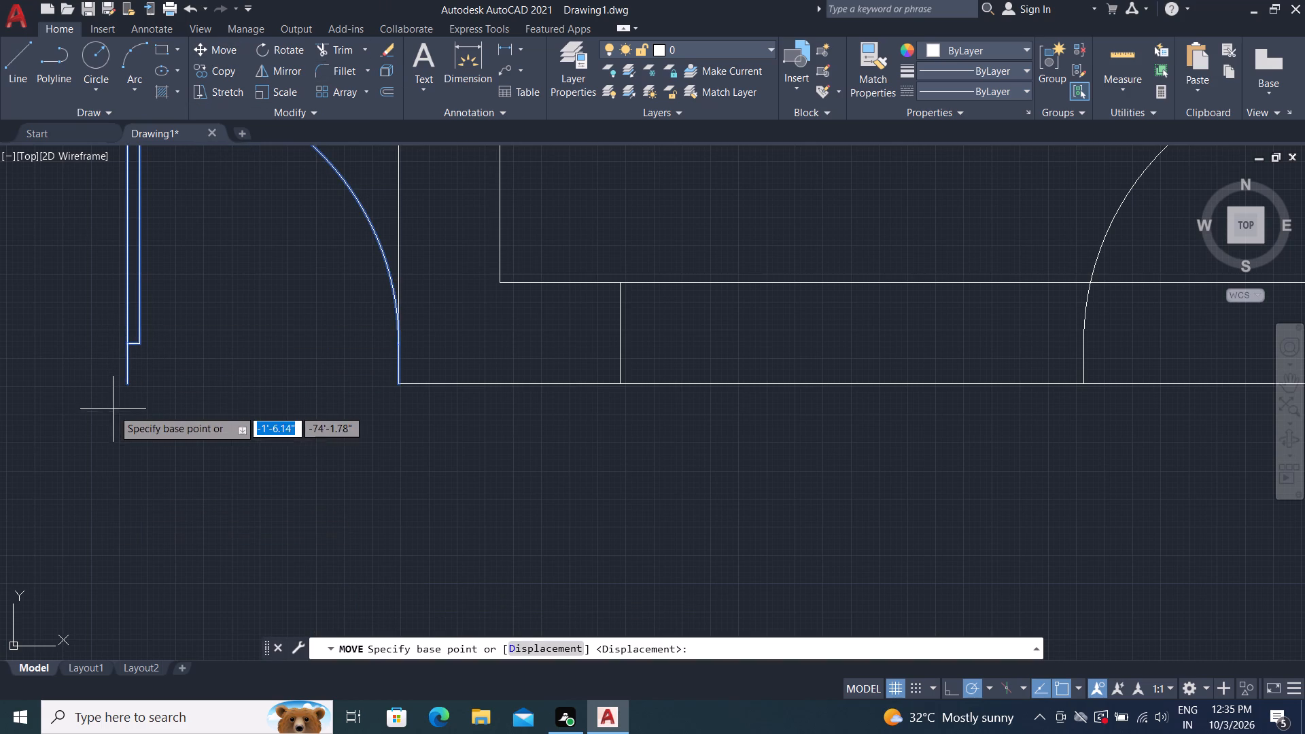
click(128, 379)
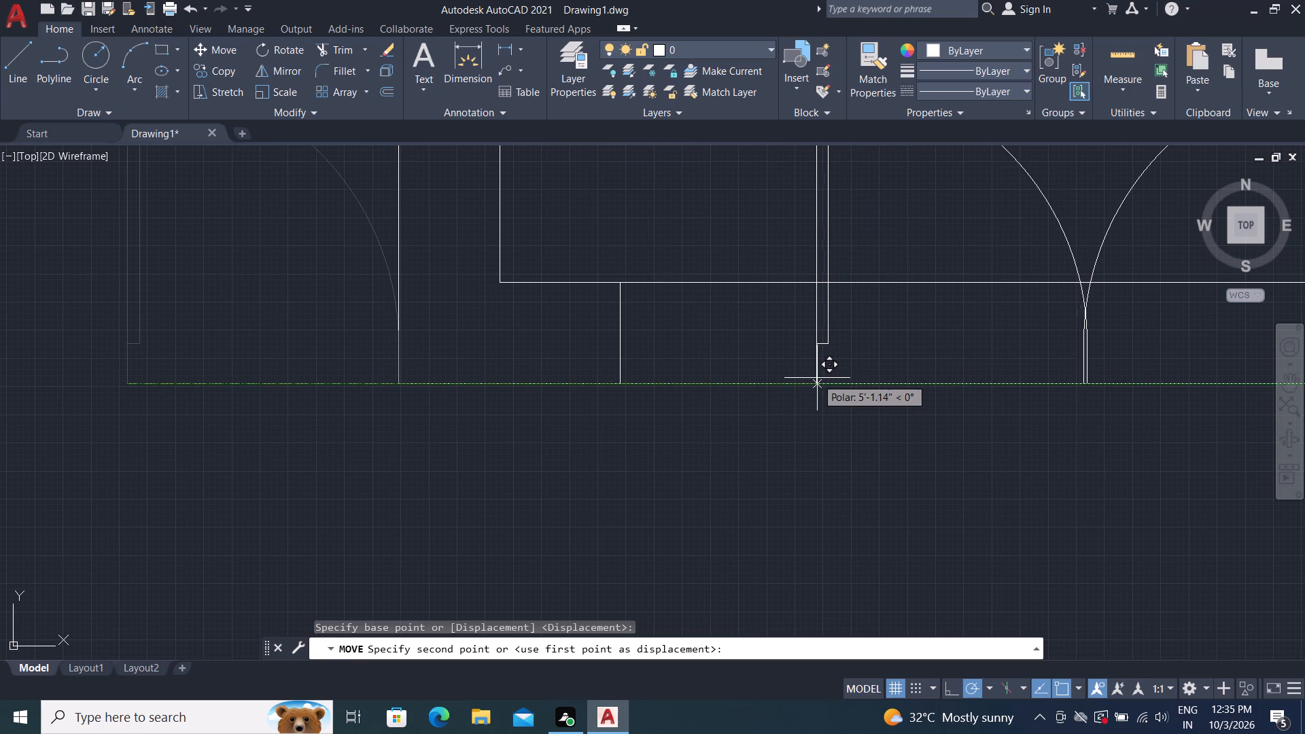
click(812, 375)
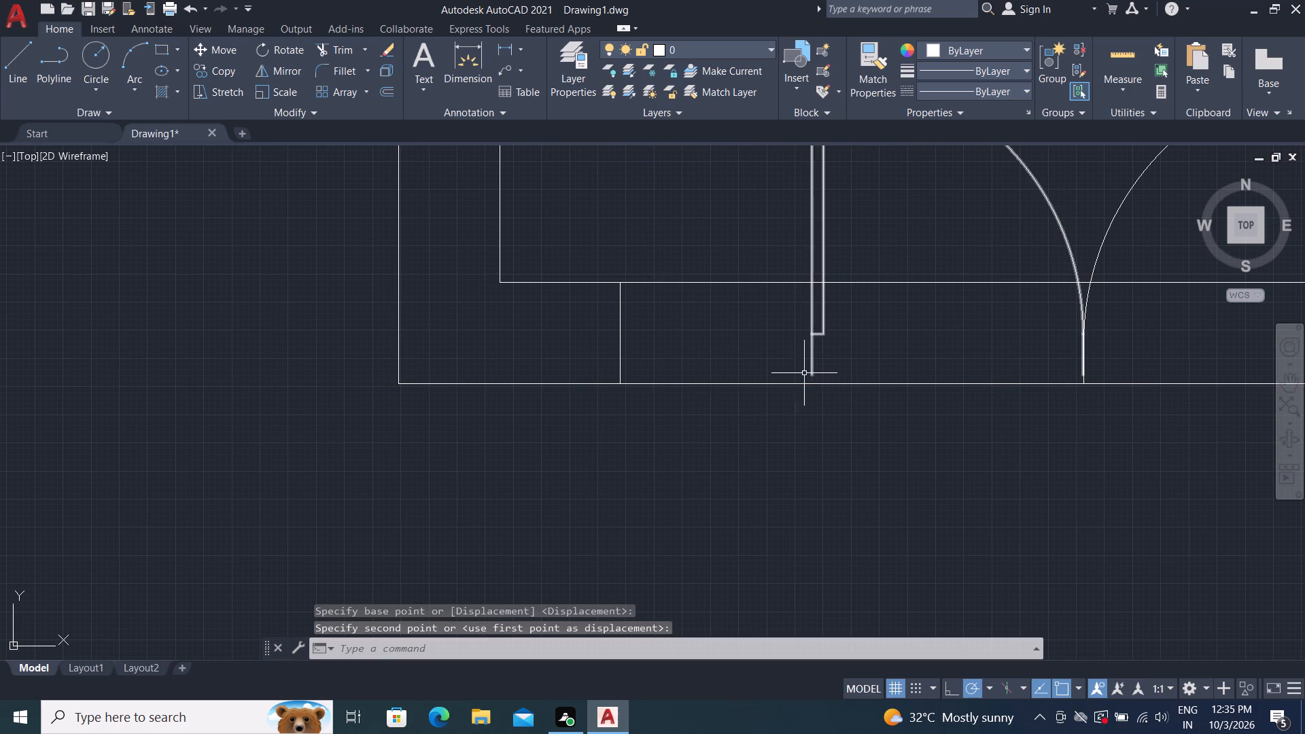
Move the left gate leaf 0.80" straight down so its base sits on the boundary wall's outer line.
scroll(967, 322, up, 1)
middle_drag(963, 323, 545, 323)
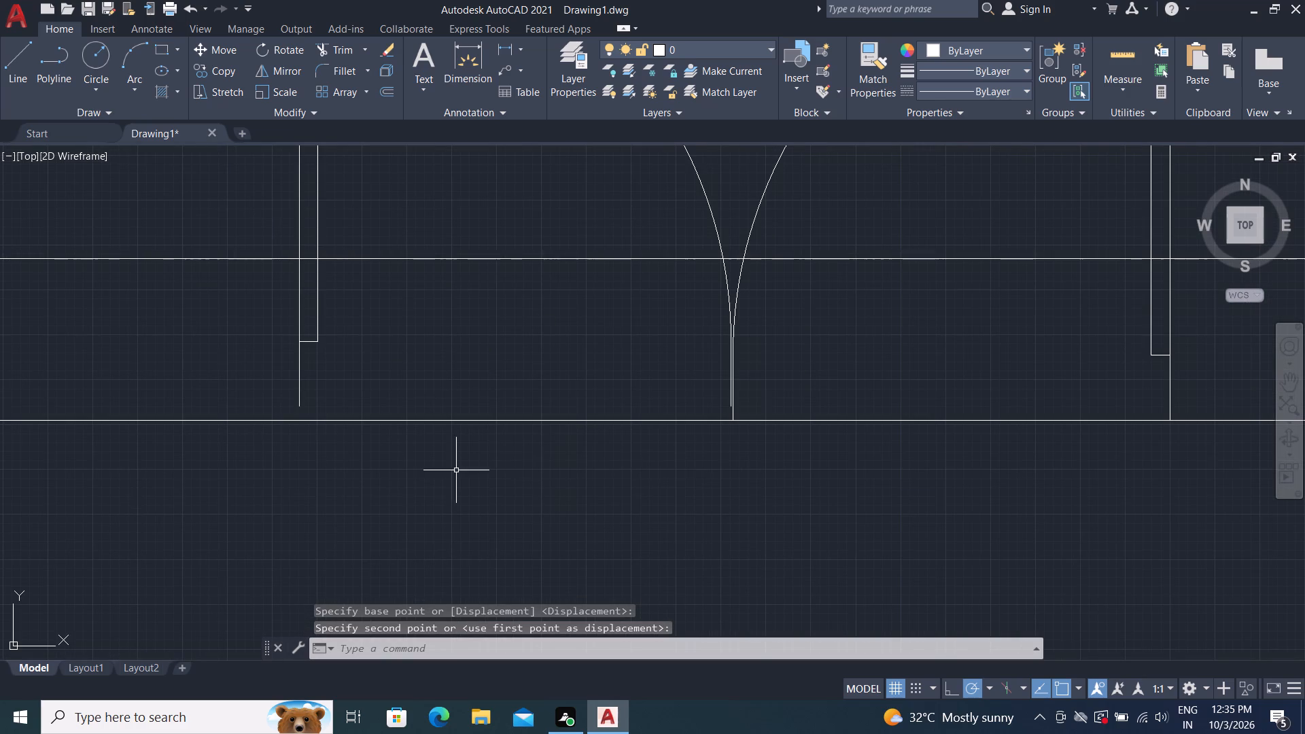
key(space)
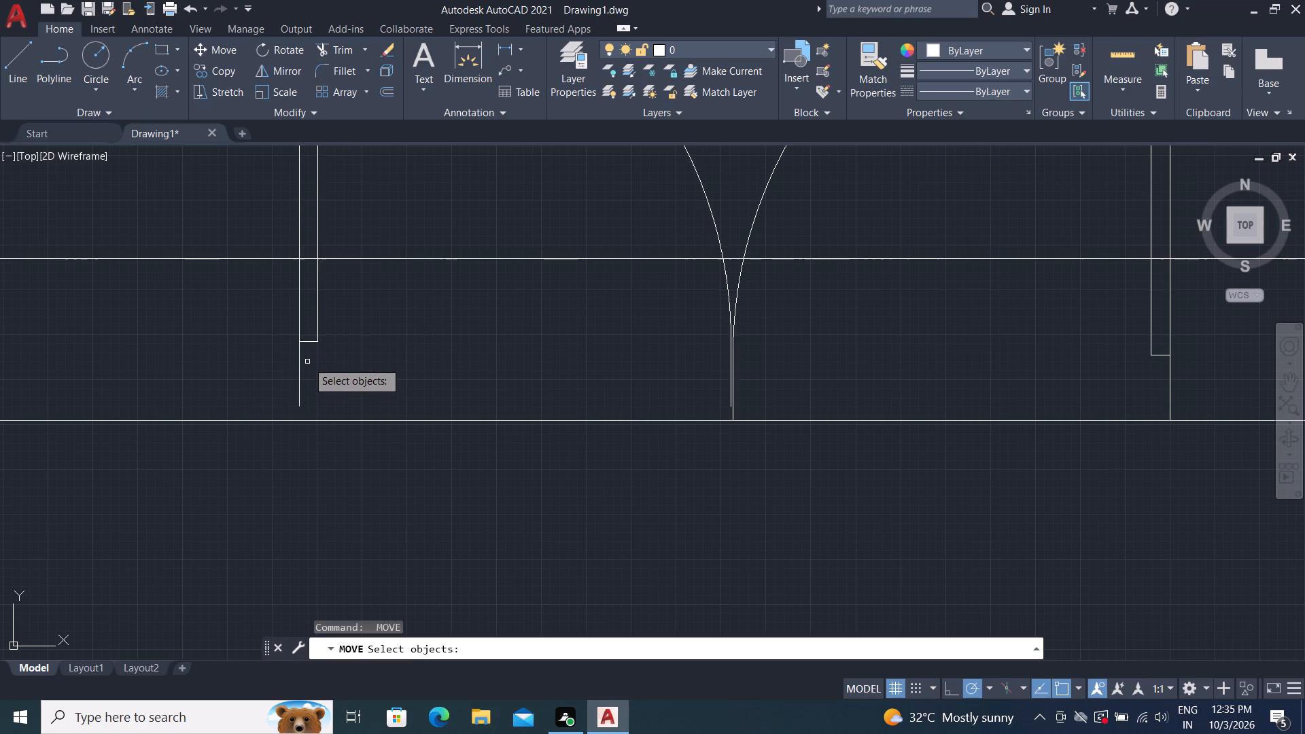
click(298, 360)
right_drag(296, 360, 290, 365)
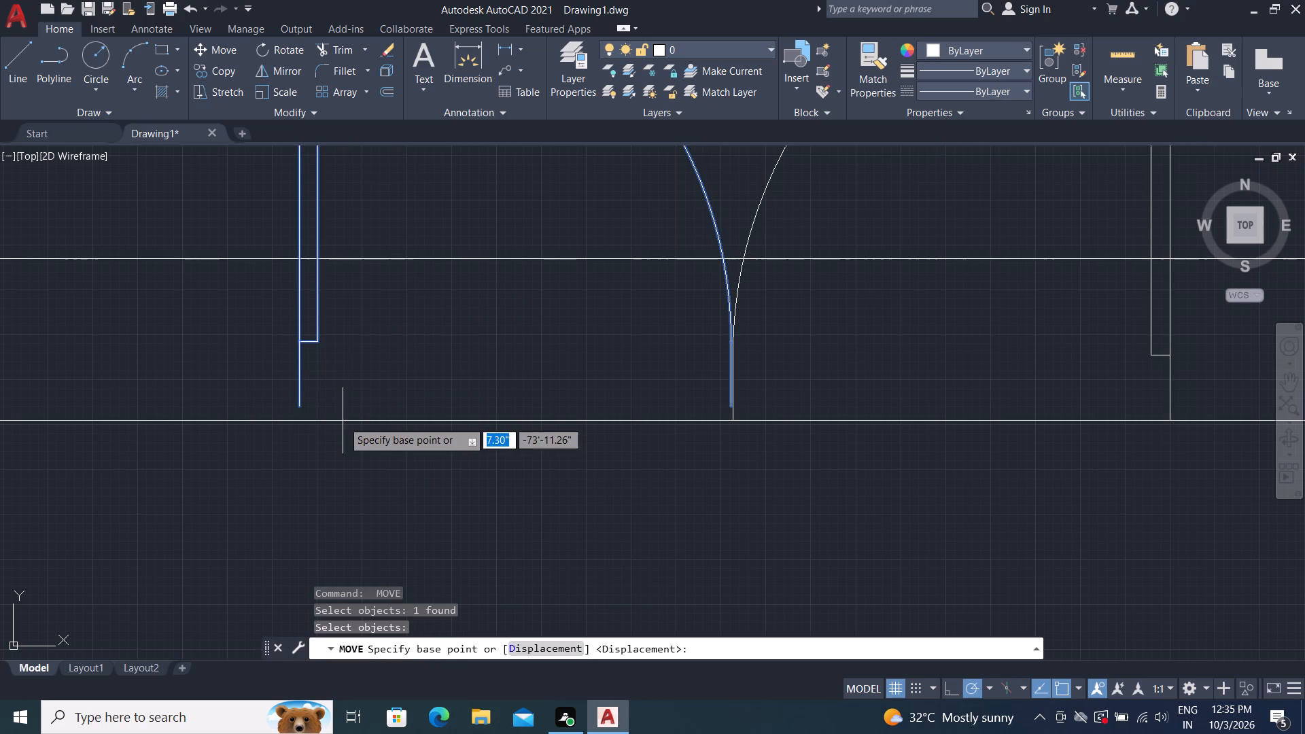
click(296, 402)
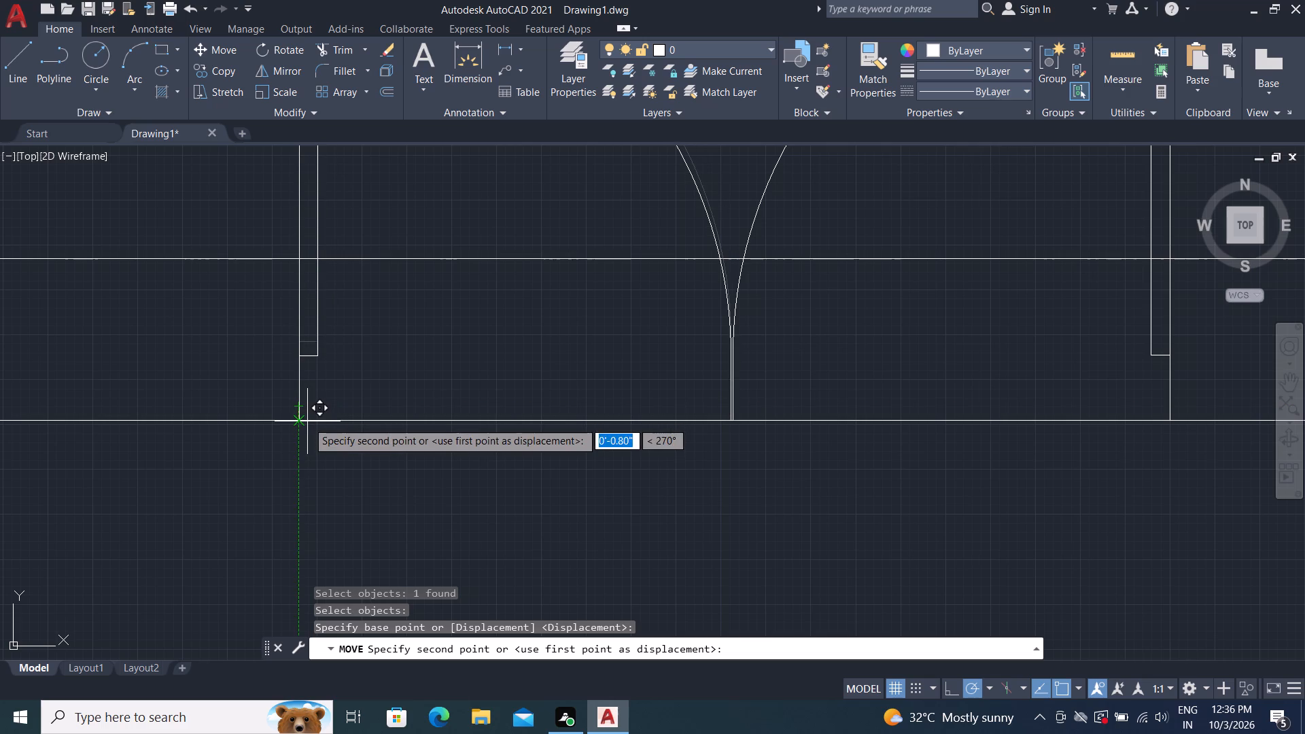
scroll(309, 414, up, 2)
scroll(306, 414, down, 1)
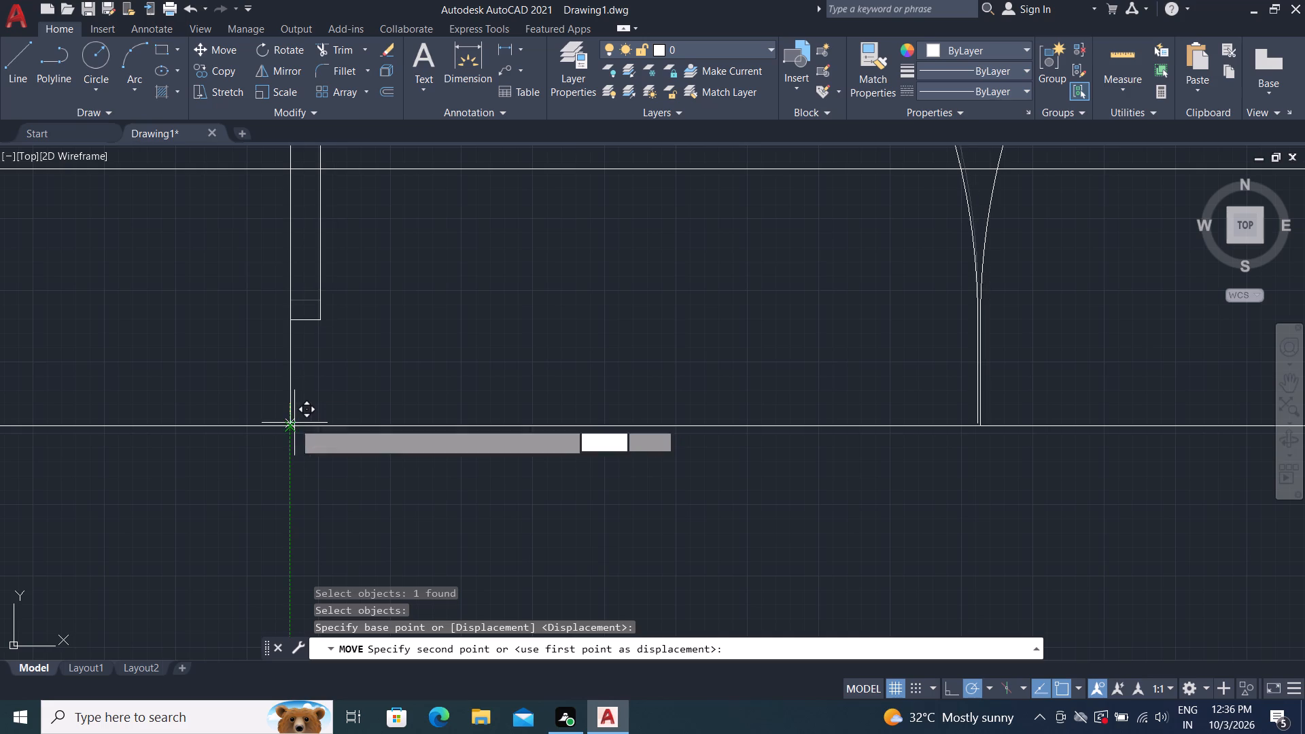
scroll(296, 423, up, 1)
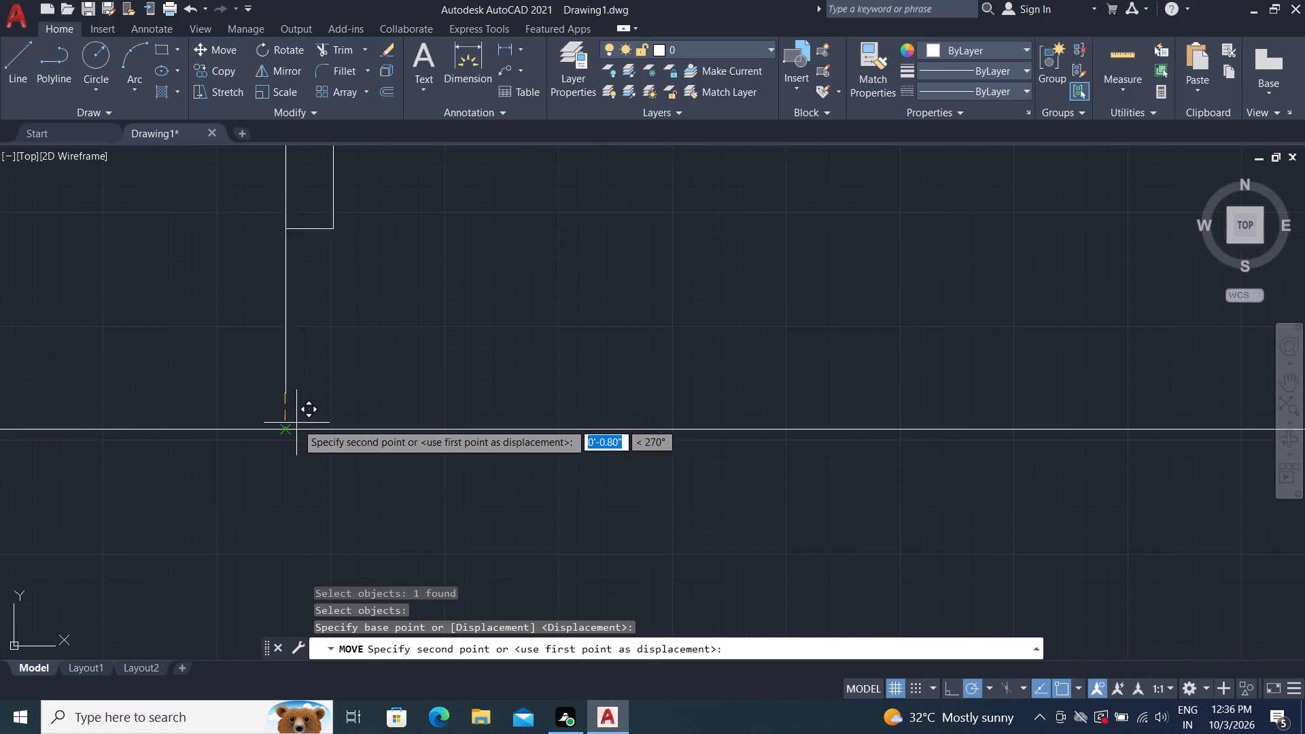
scroll(296, 423, down, 1)
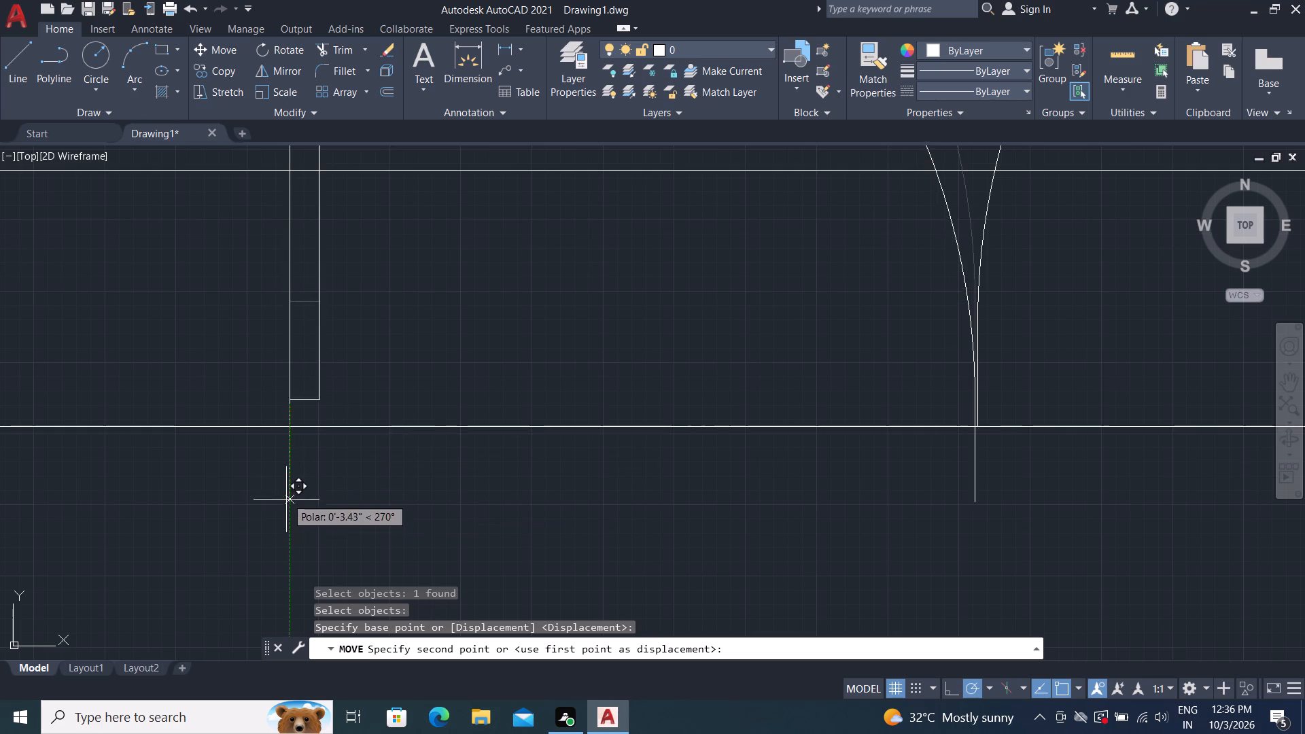
click(289, 429)
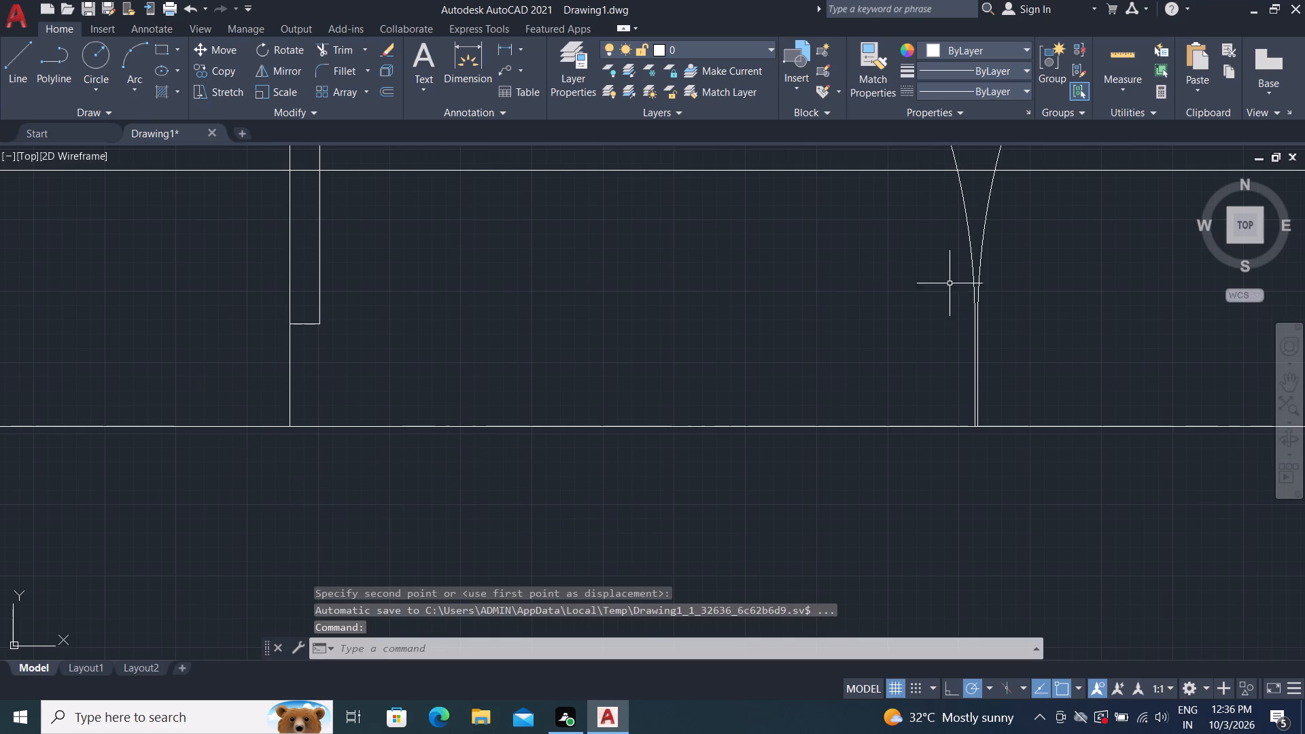
Move the right gate leaf from its lower-left end to the left leaf's lower-right end to close the gap between them.
scroll(1004, 319, up, 2)
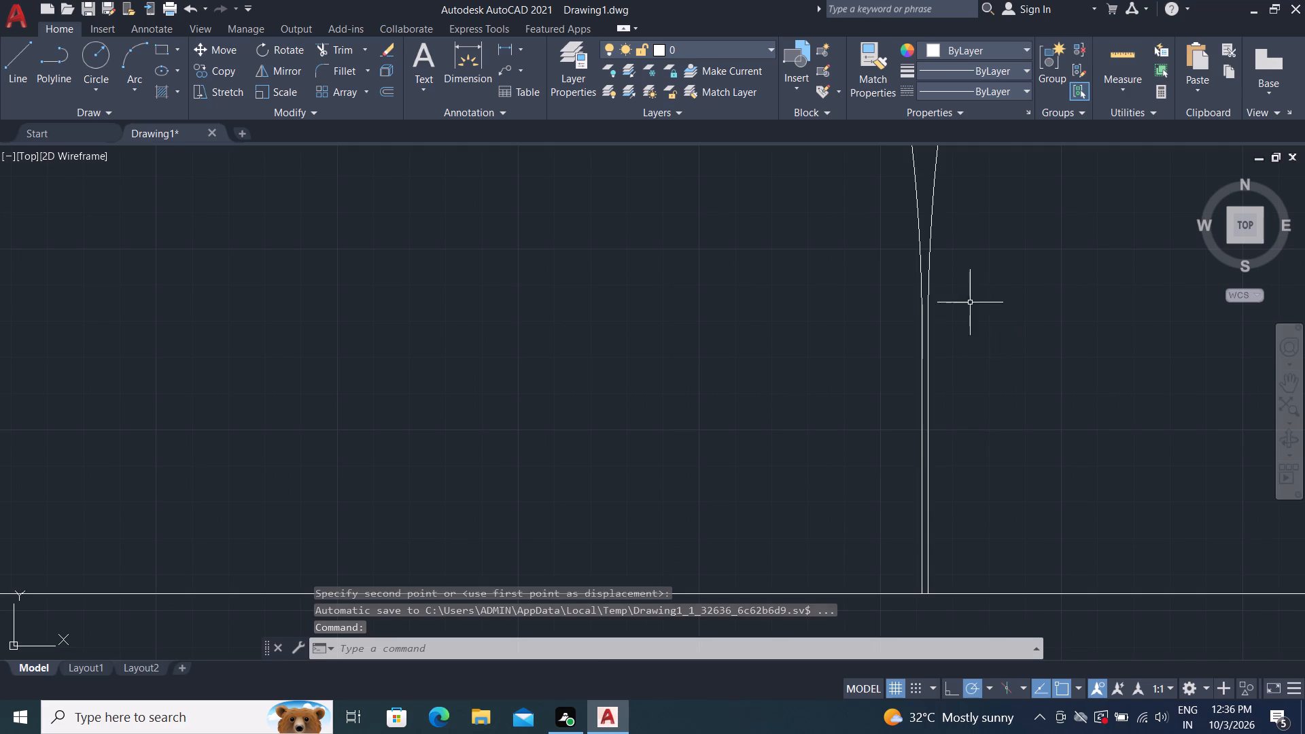
click(931, 220)
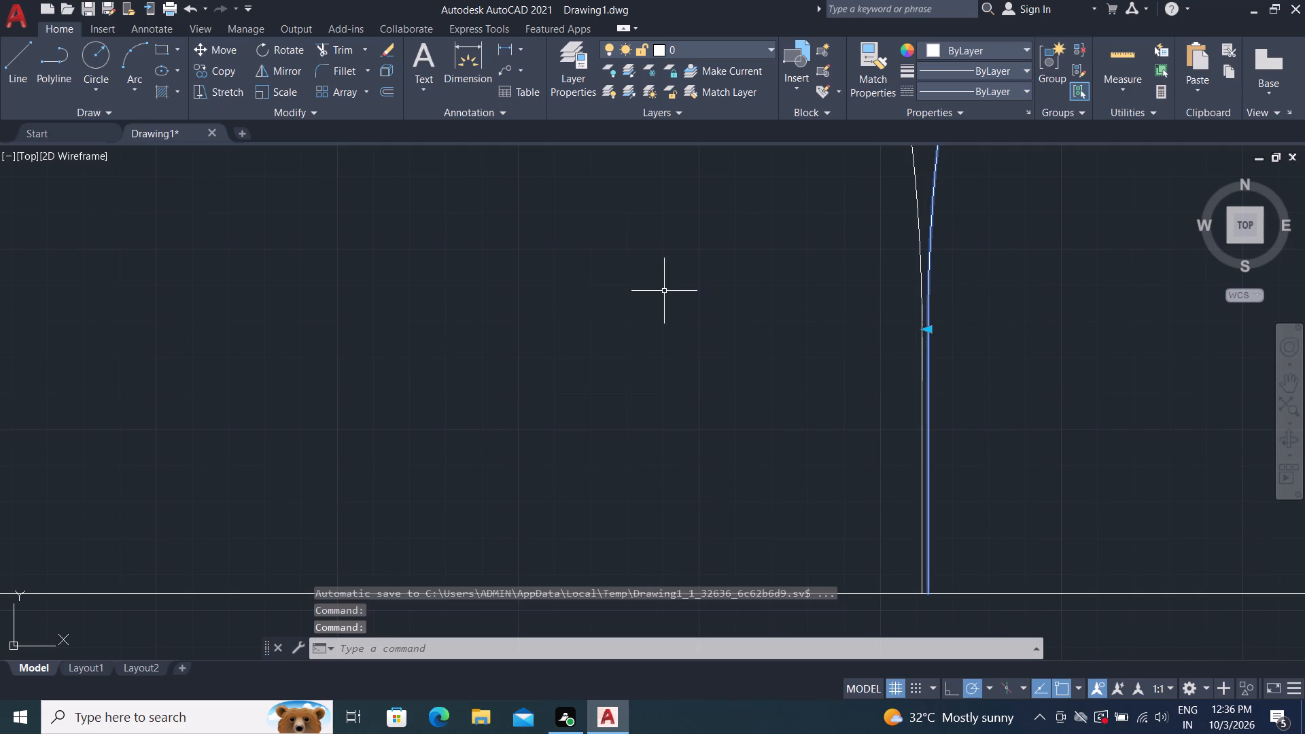
scroll(923, 601, up, 3)
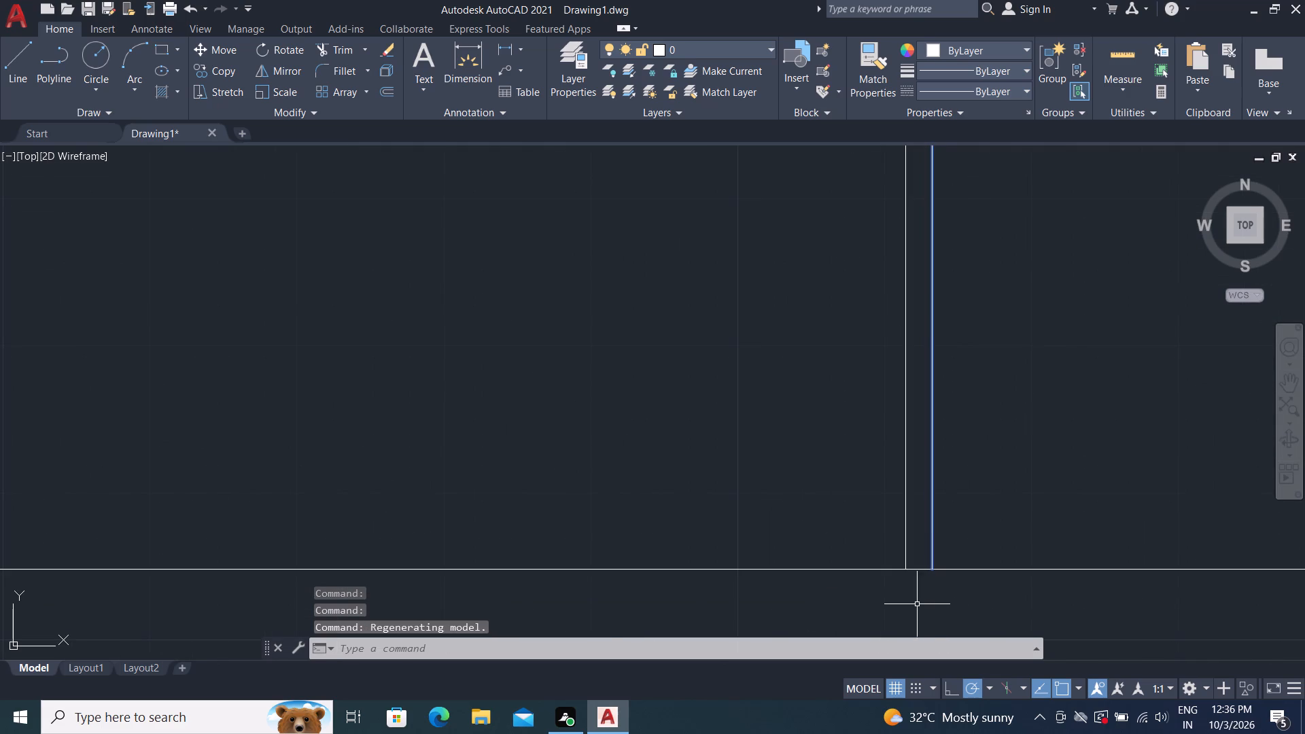
middle_drag(903, 596, 739, 455)
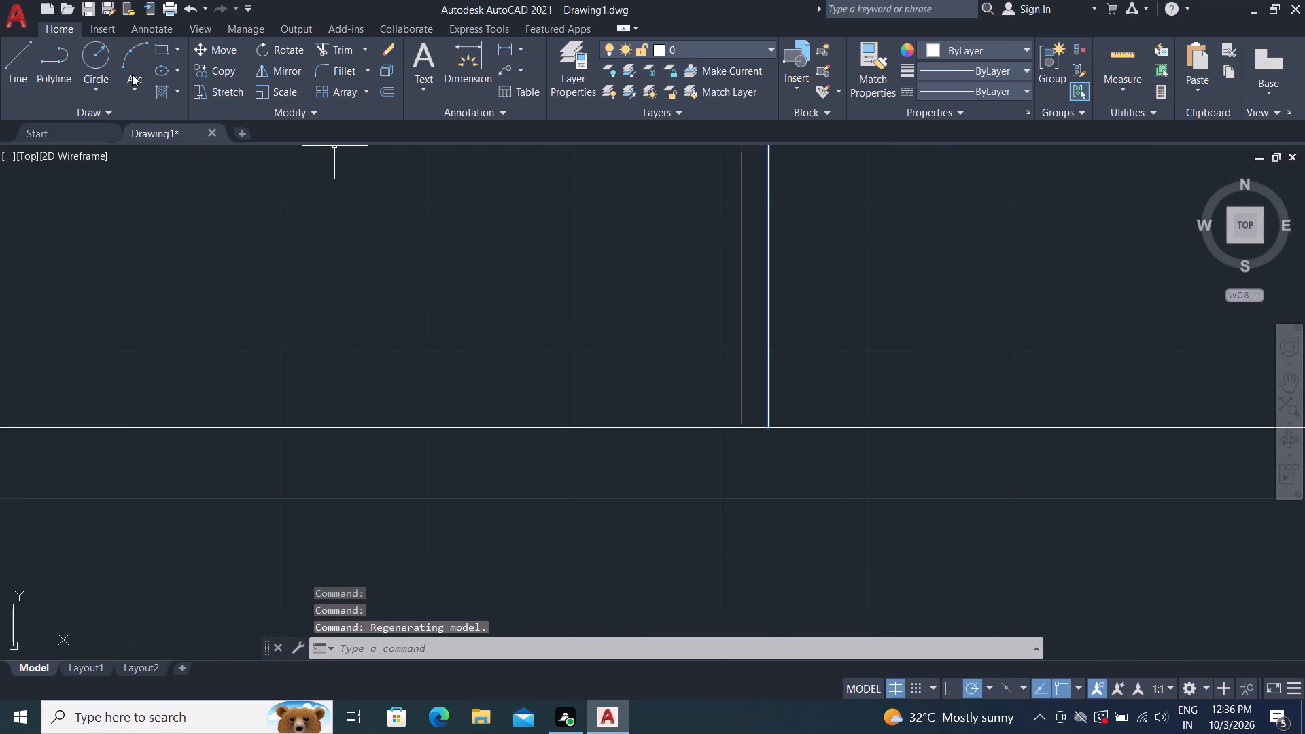
click(211, 53)
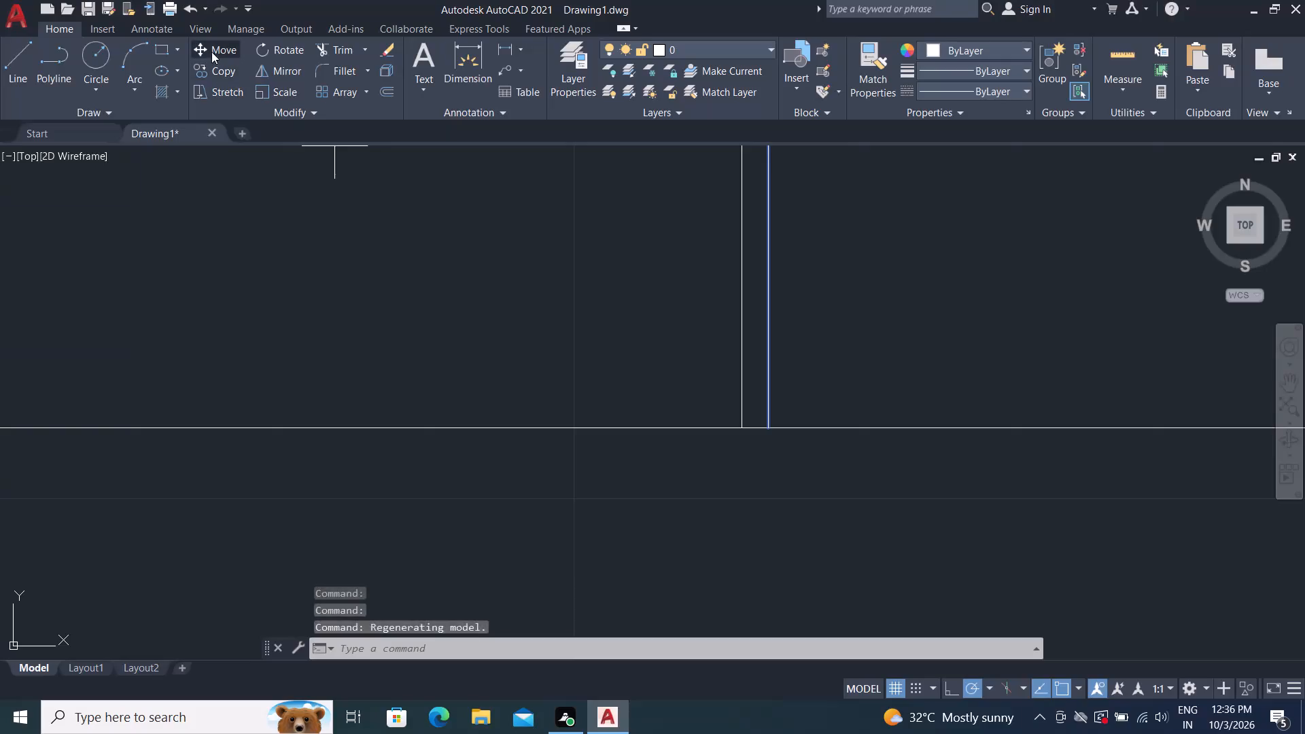
click(768, 425)
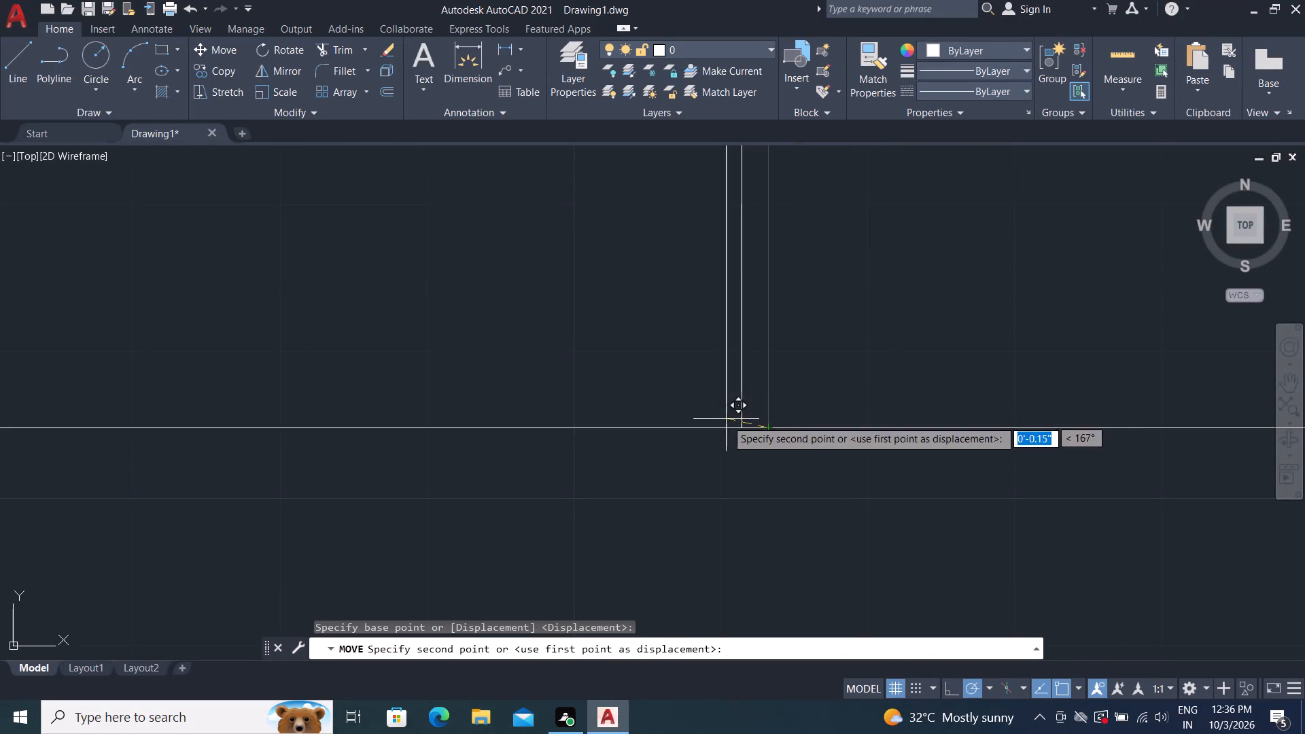
click(746, 423)
scroll(506, 343, down, 1)
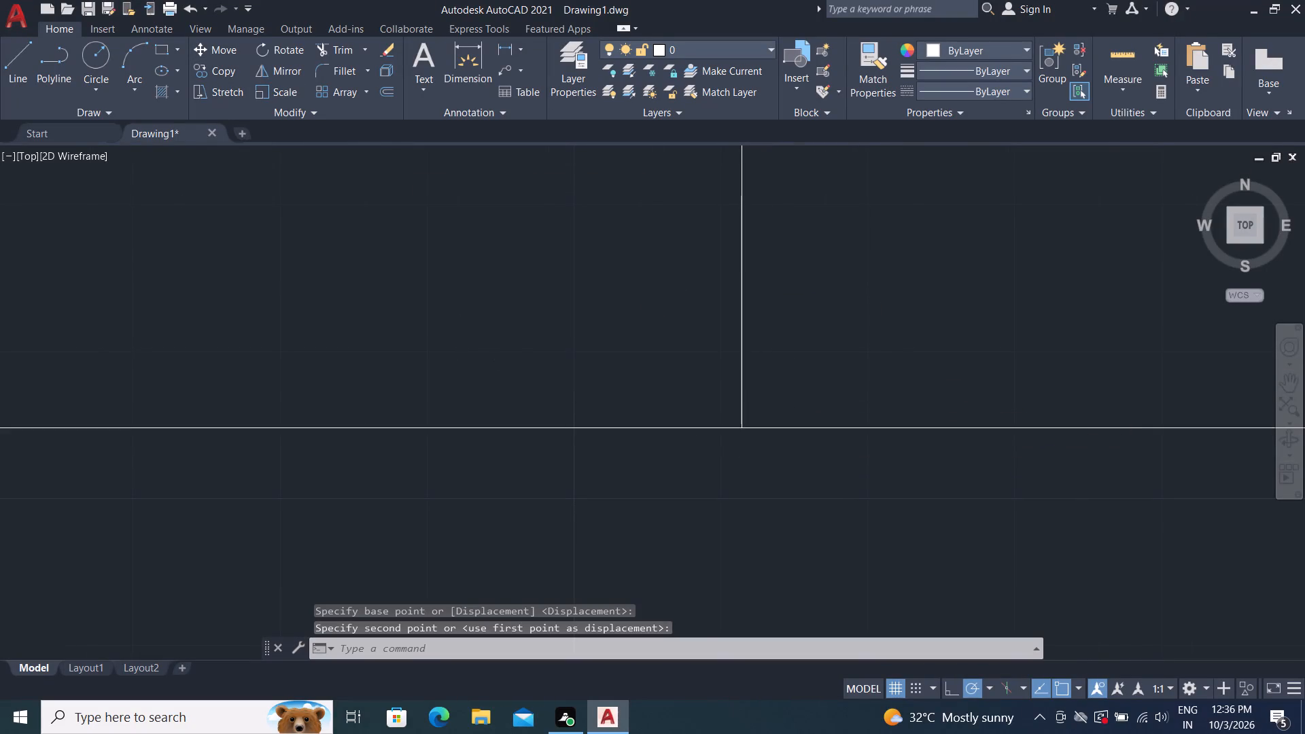
Scale both gate leaves up about 1.7 times from their meeting point on the outer wall line, reaching the short vertical line near the left corner.
scroll(508, 345, down, 1)
middle_drag(549, 294, 574, 546)
scroll(561, 472, down, 2)
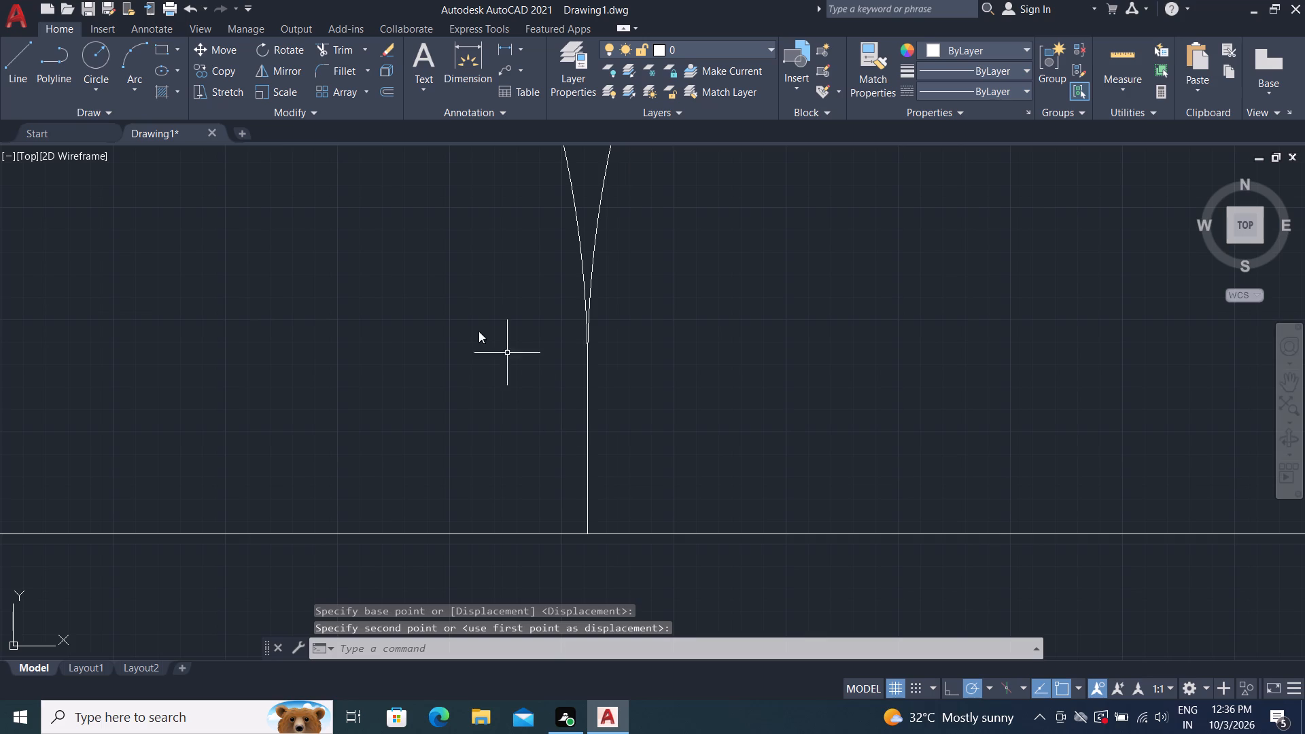
scroll(547, 268, down, 3)
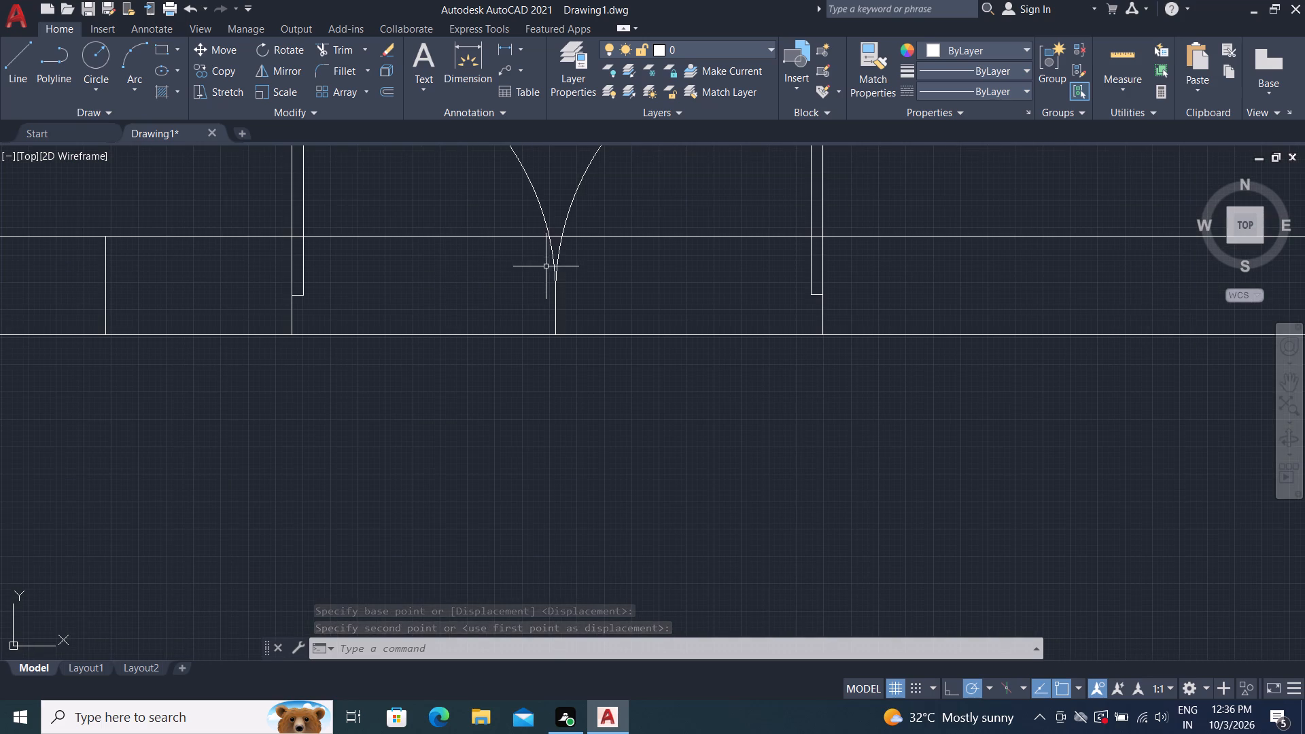
click(543, 214)
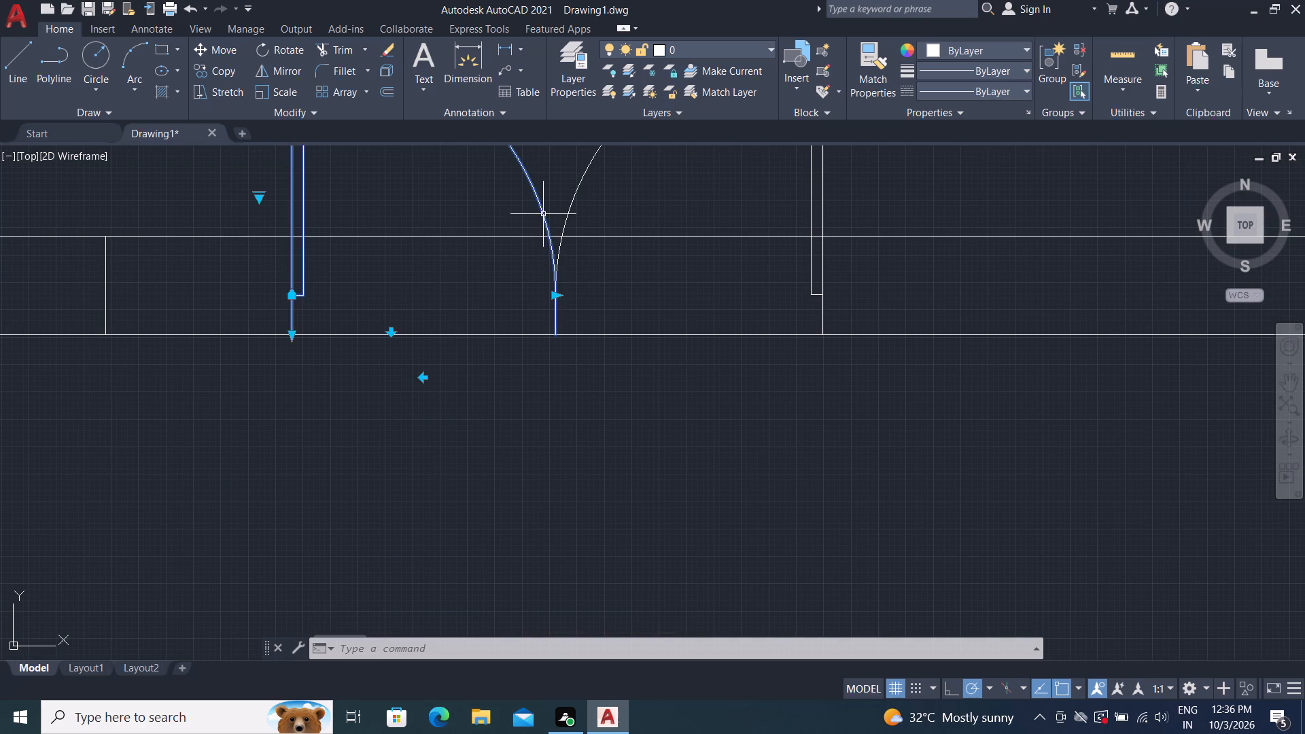
click(574, 205)
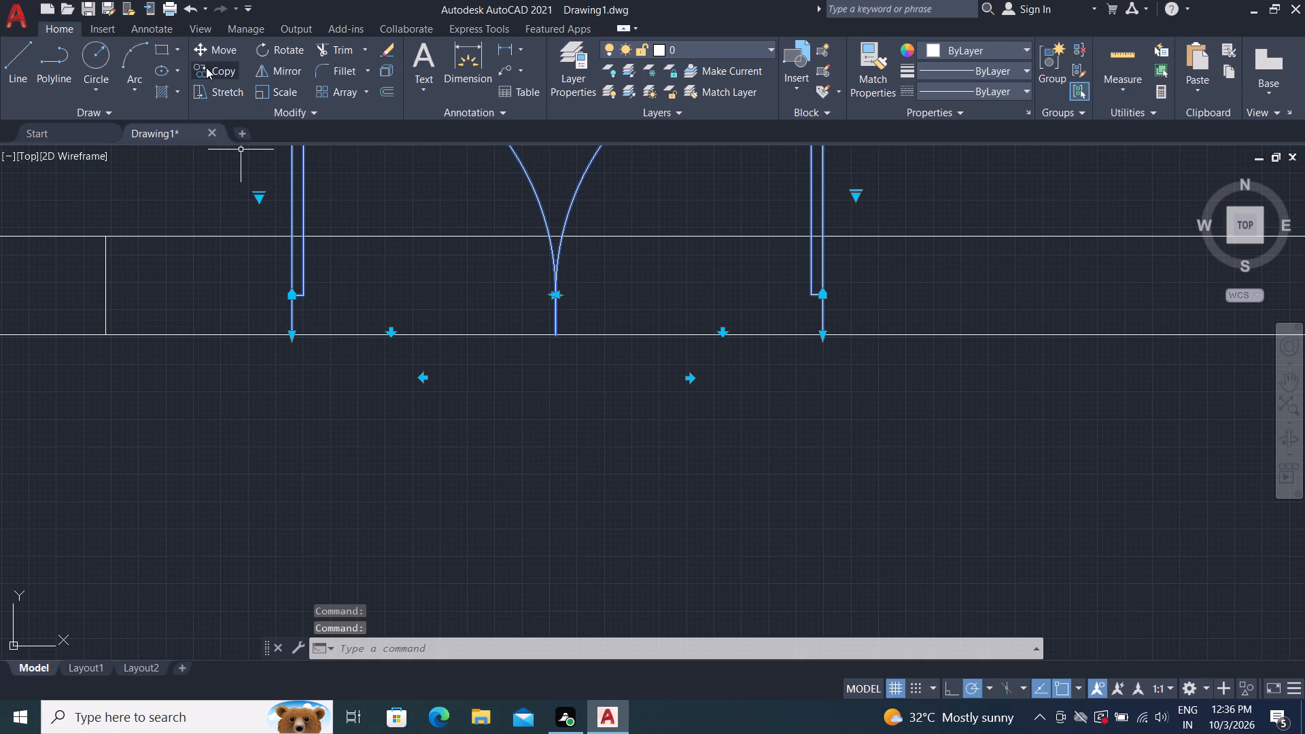
text(SC)
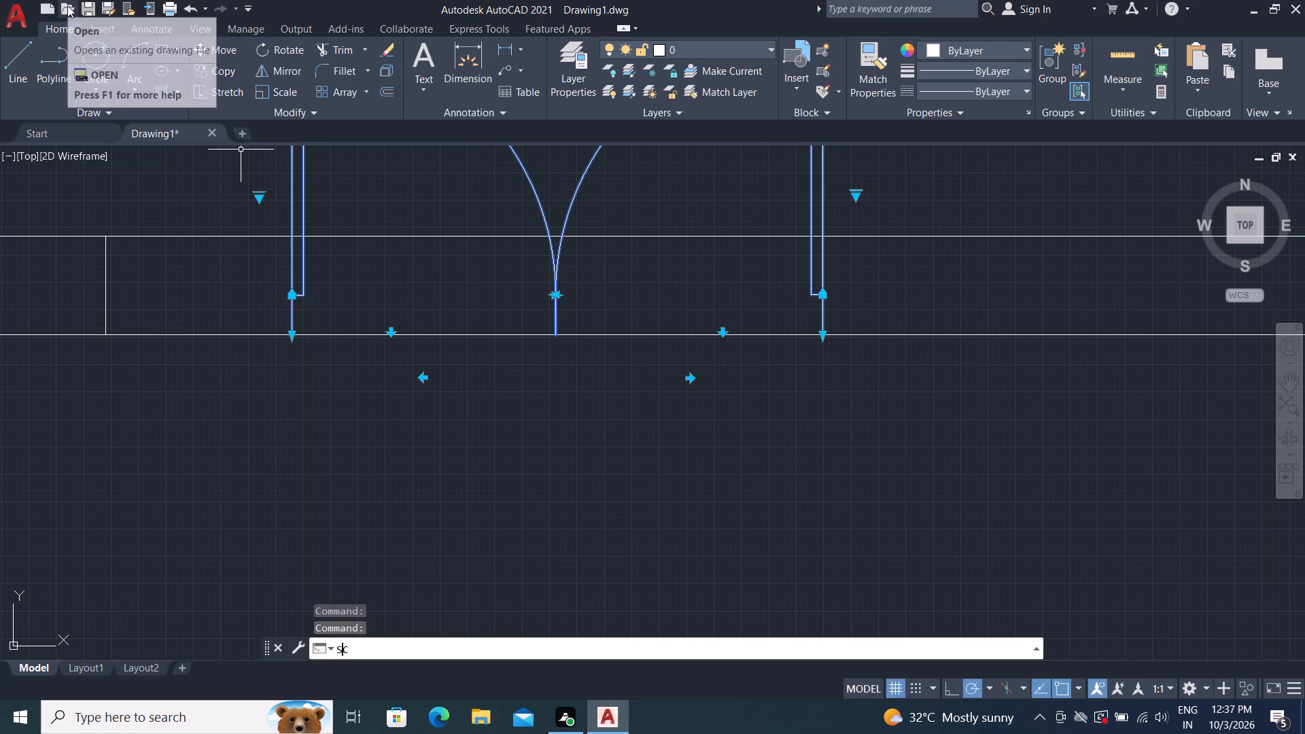
key(space)
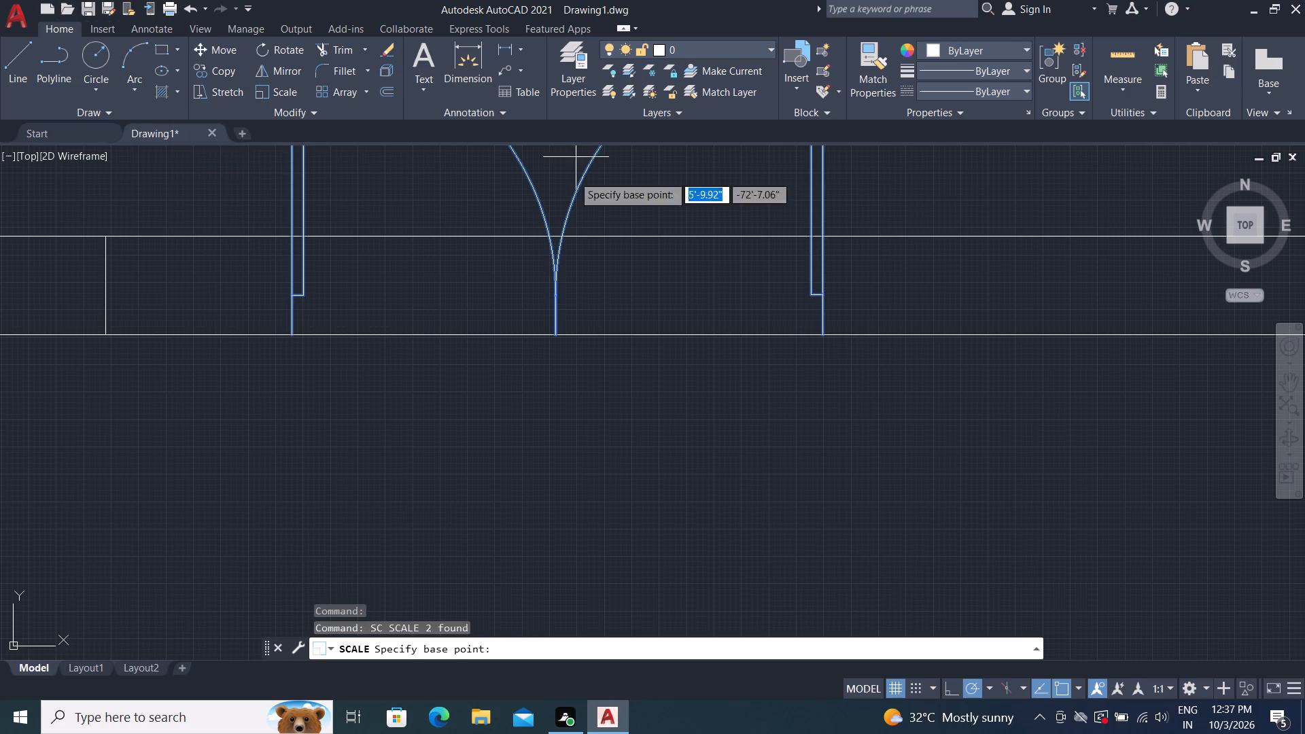
click(561, 334)
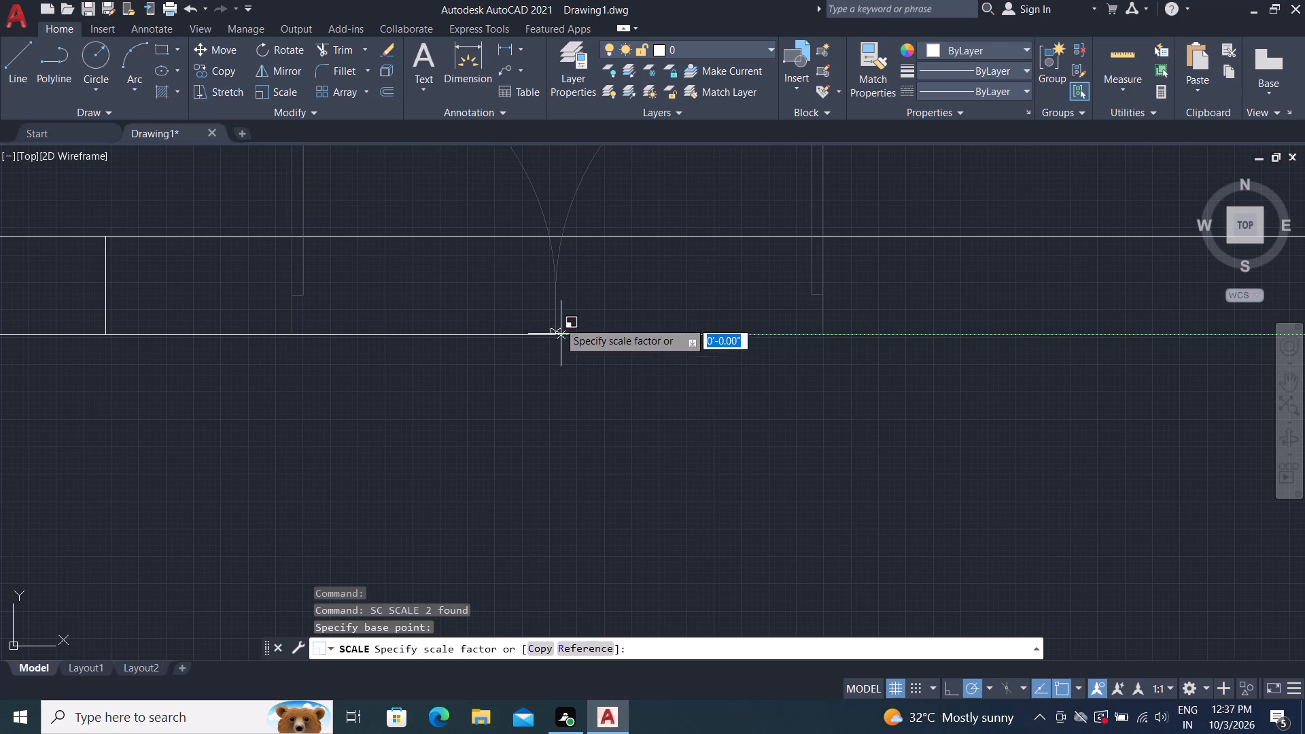
scroll(510, 242, down, 1)
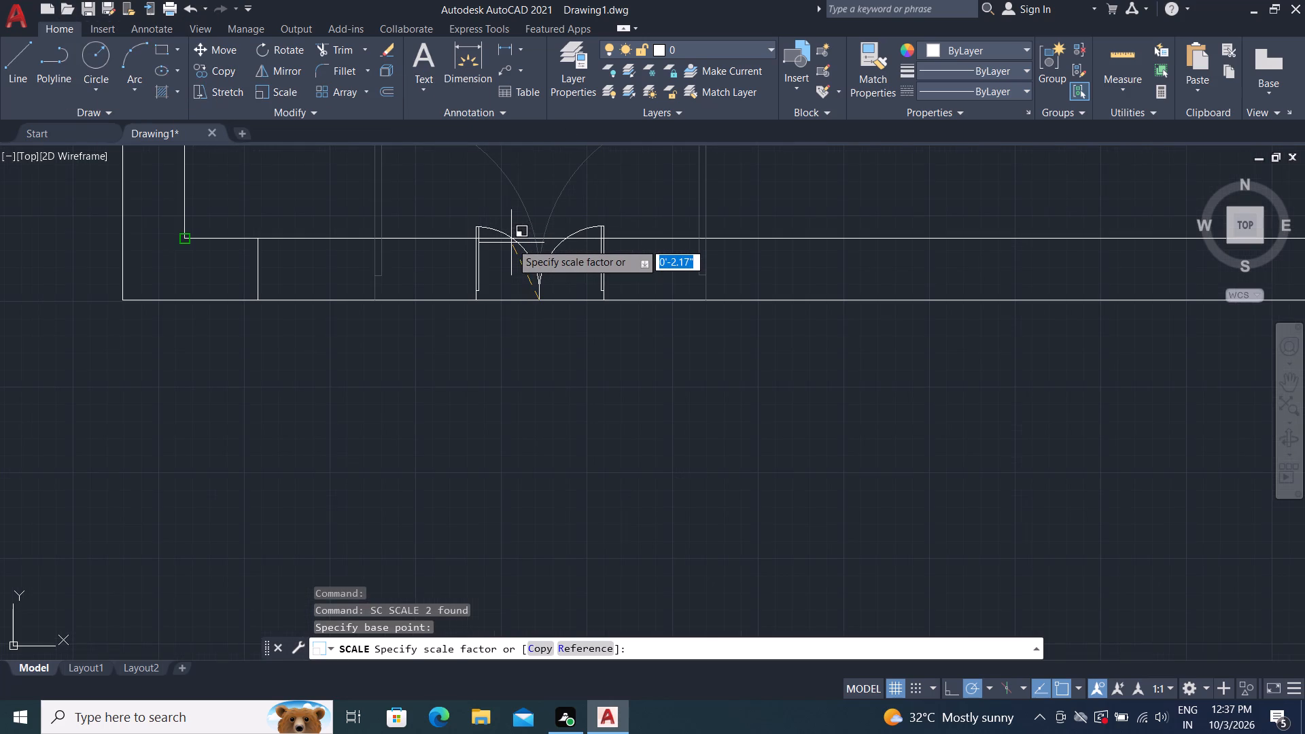
middle_drag(516, 243, 530, 370)
scroll(529, 310, up, 1)
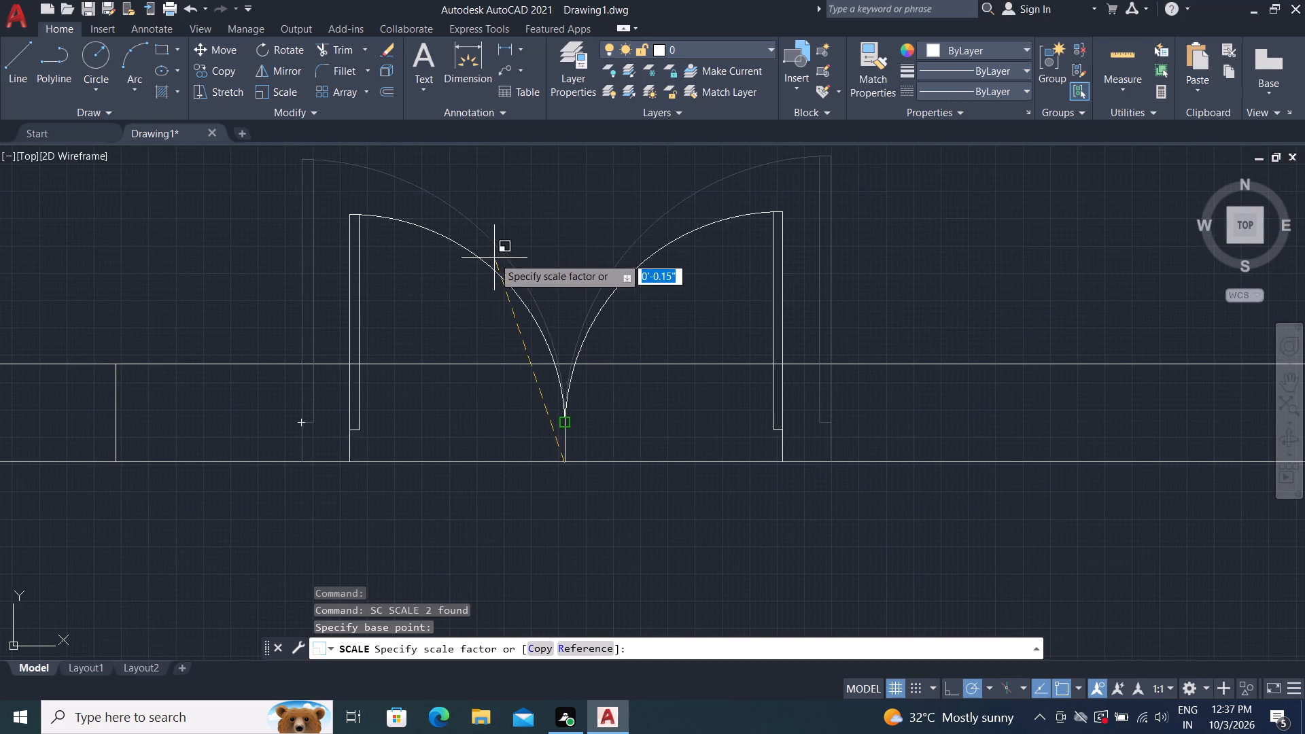
scroll(438, 234, down, 2)
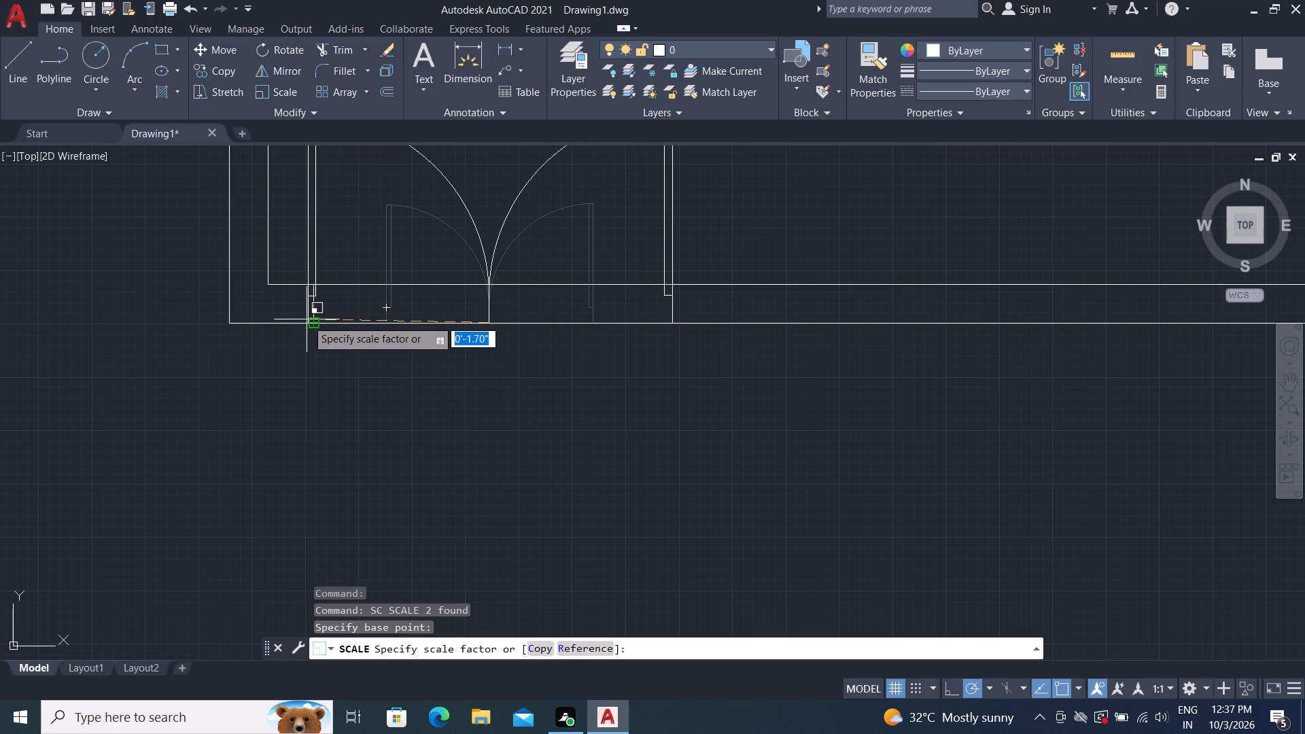
scroll(314, 308, up, 2)
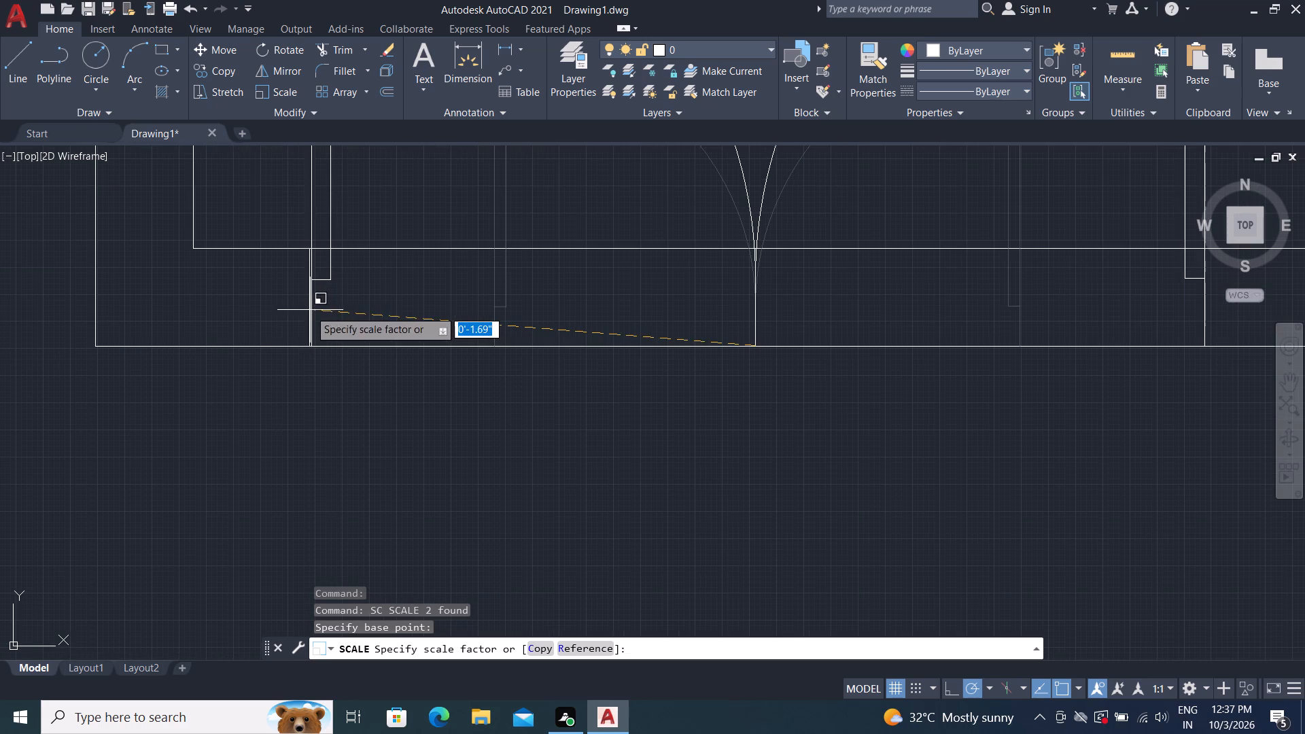
click(300, 311)
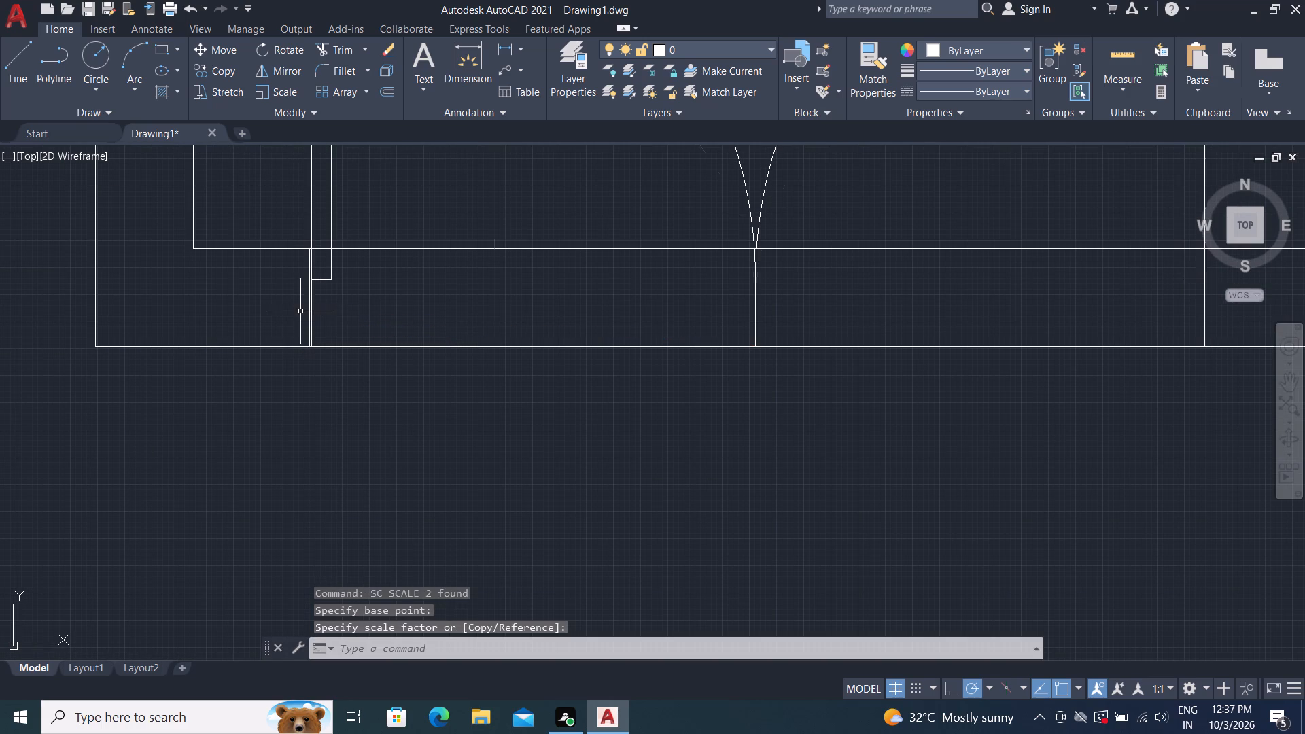
Erase the short vertical line just outside the enlarged left gate leaf in the bottom boundary wall.
scroll(319, 288, up, 4)
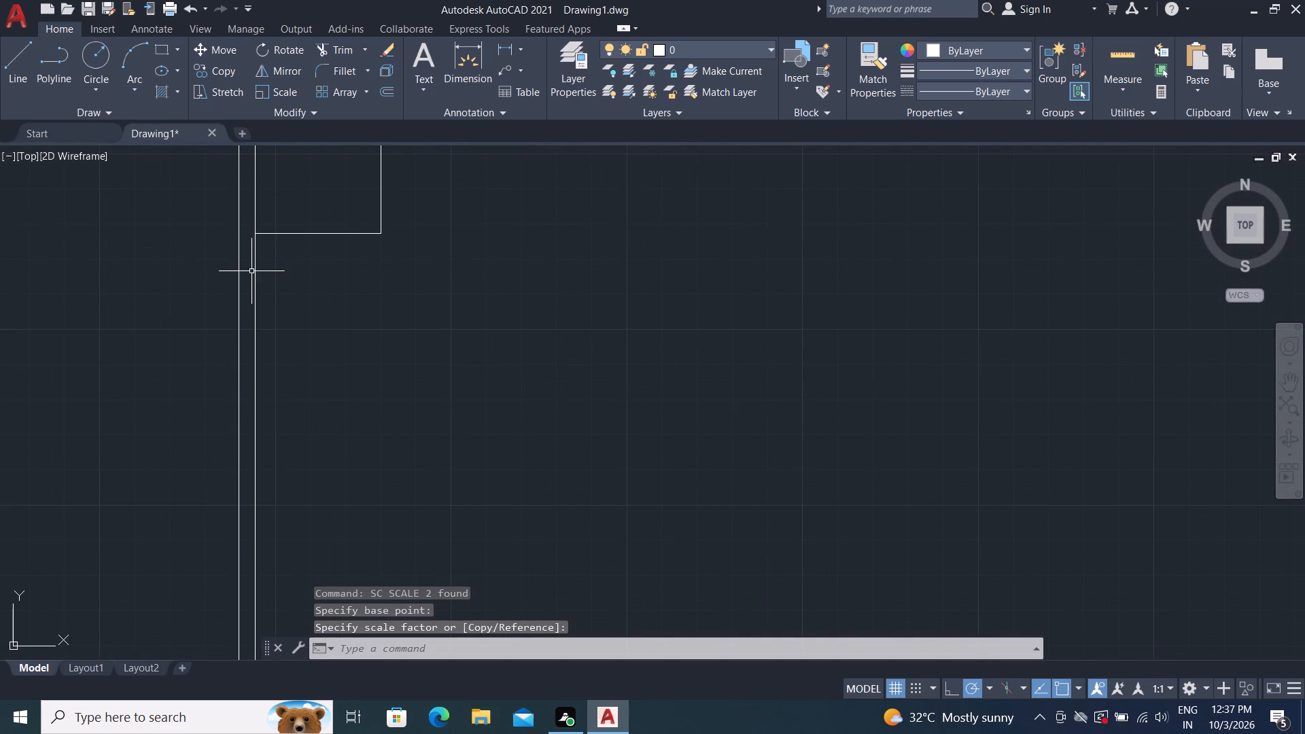
click(241, 273)
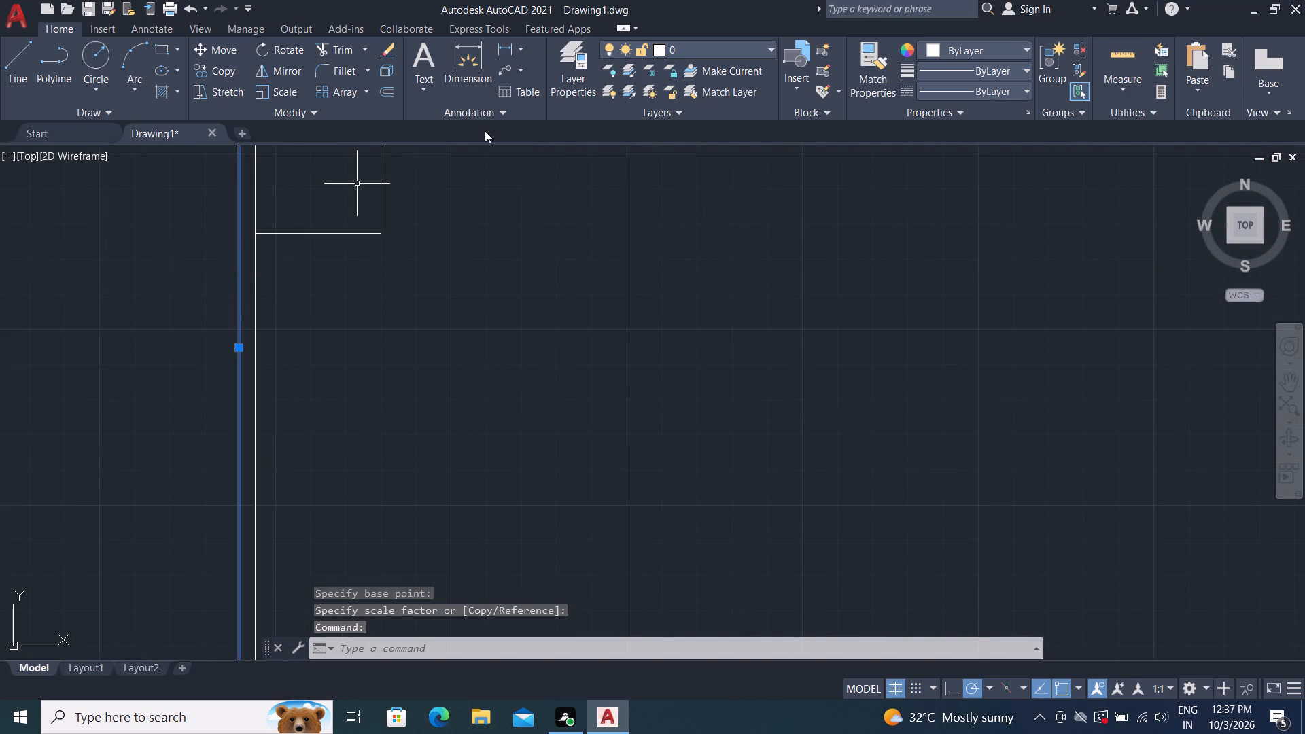
key(Delete)
Trim the bottom boundary wall's inner line across the gate opening, including the short pieces inside both leaf frames.
scroll(710, 432, down, 3)
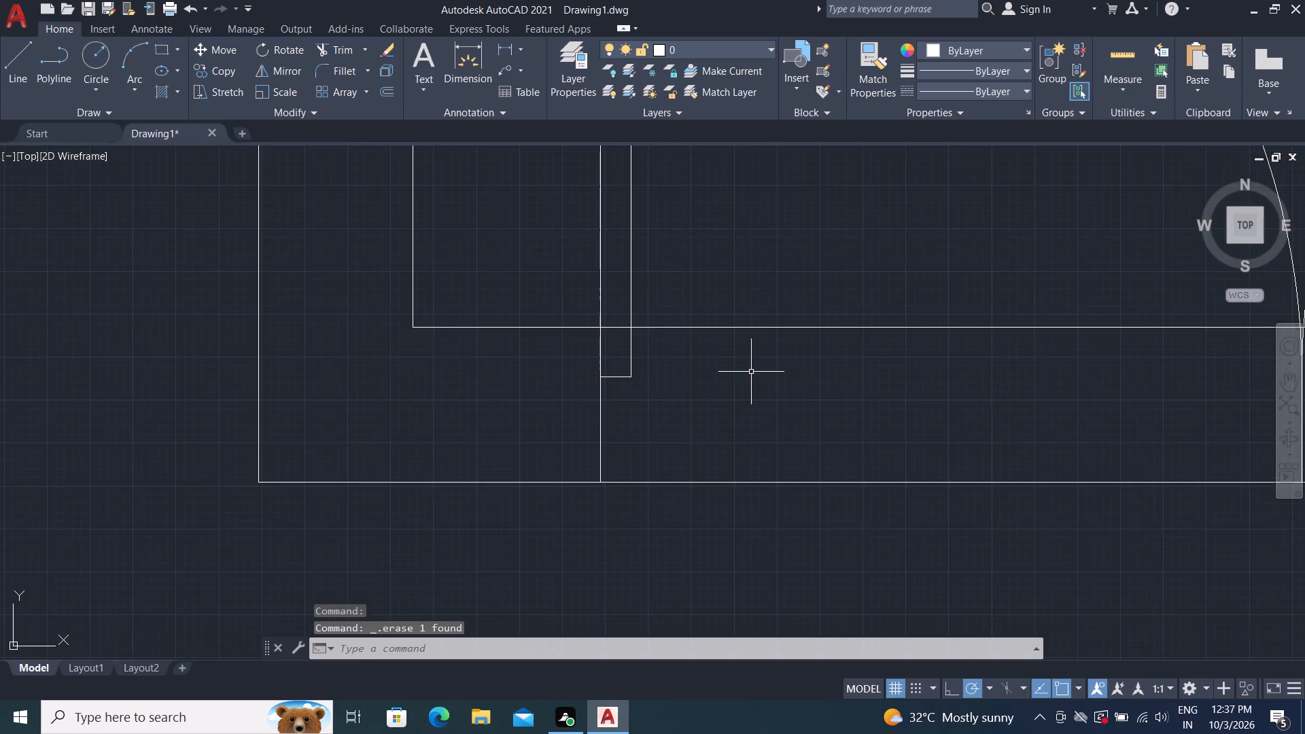
scroll(770, 391, down, 2)
middle_drag(936, 389, 822, 396)
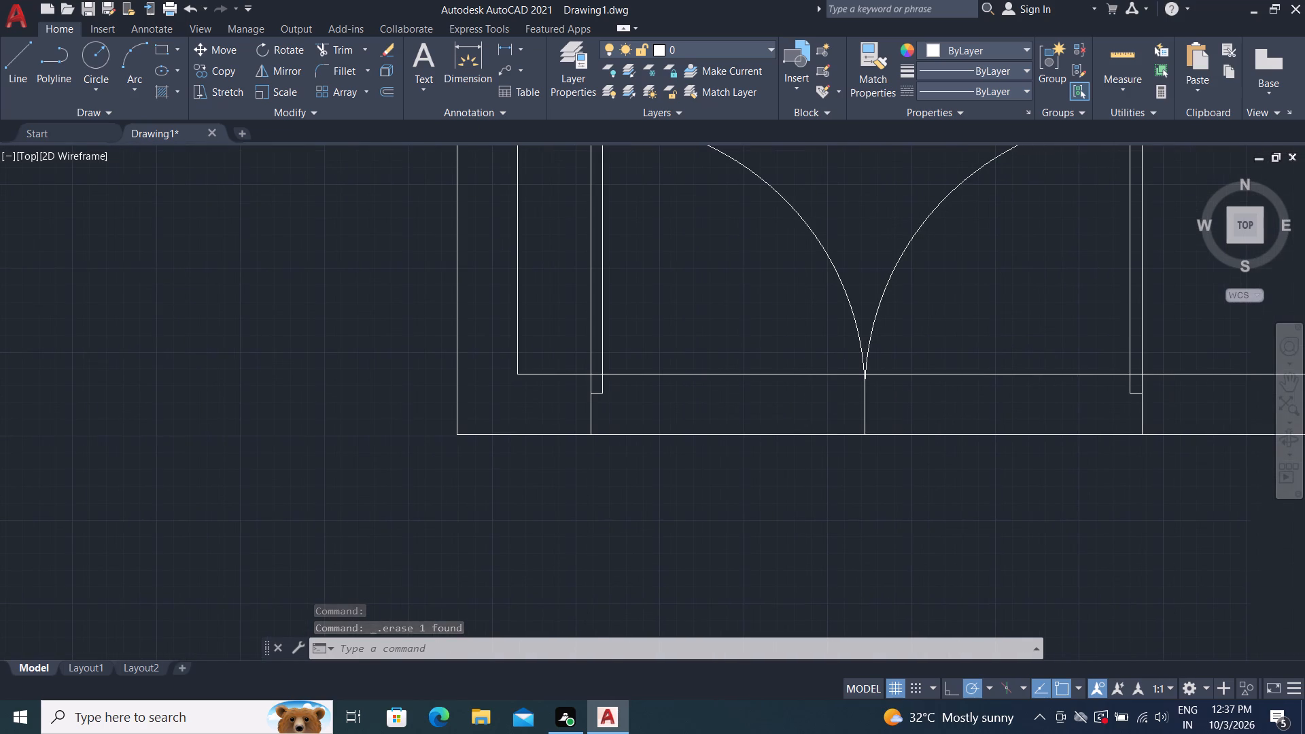
text(TR)
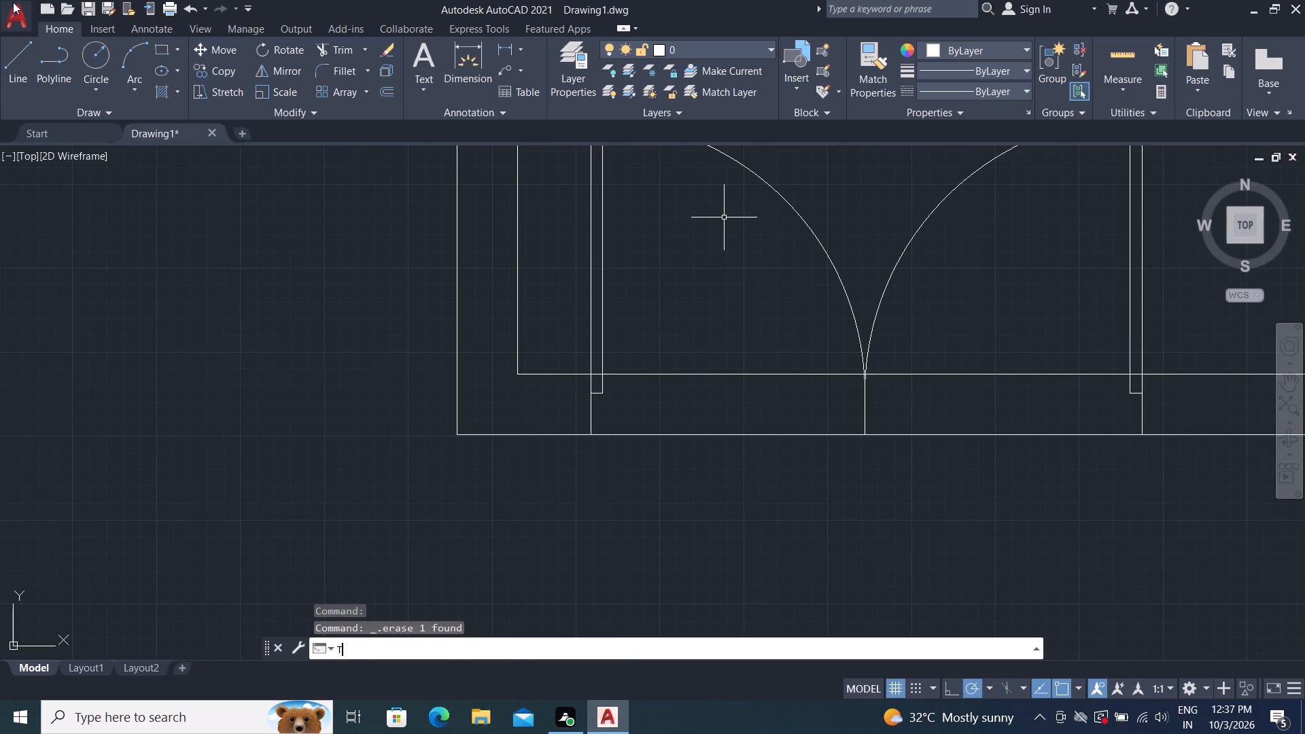
key(space)
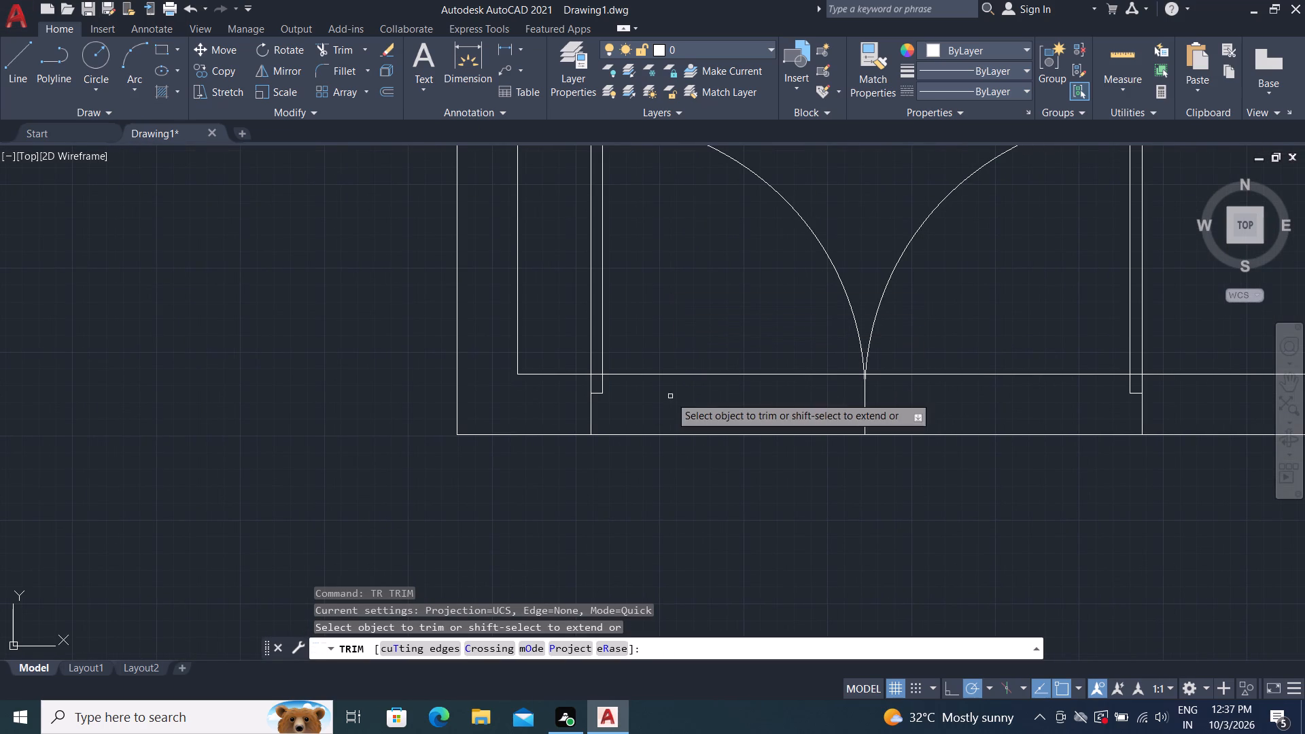
click(674, 372)
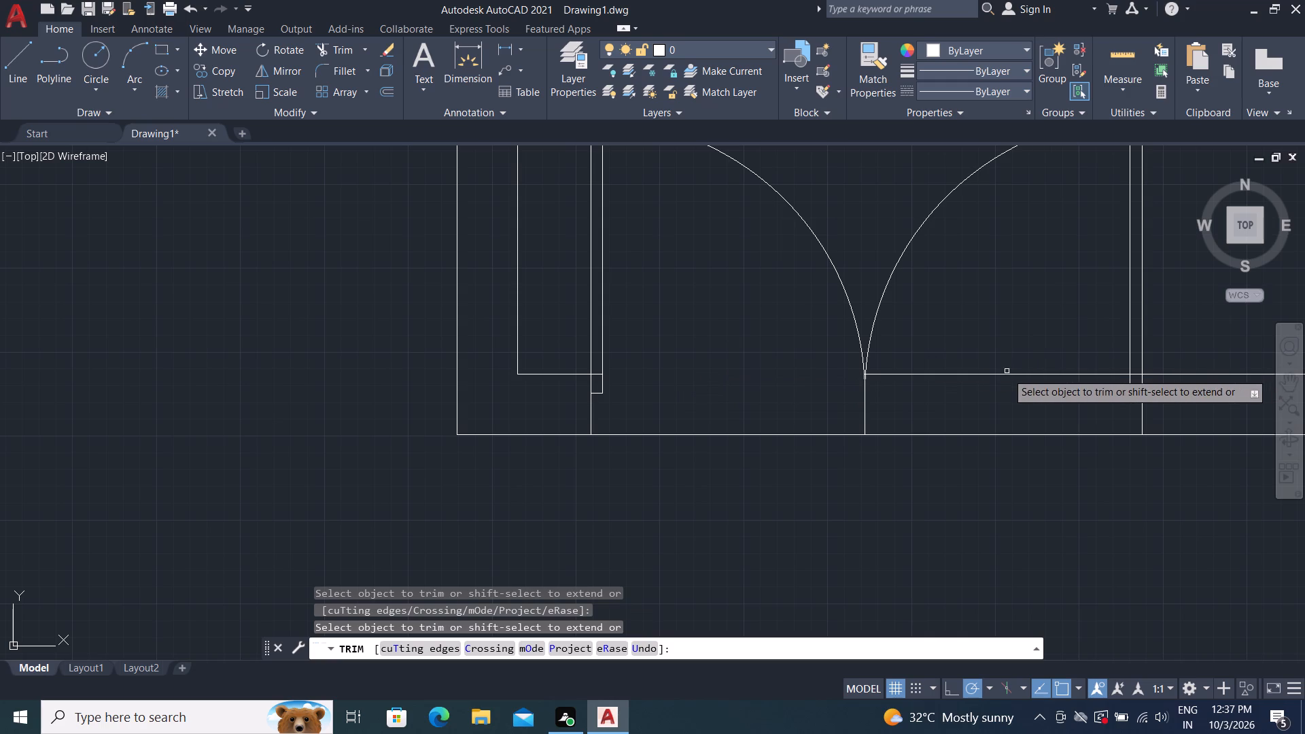
click(1007, 373)
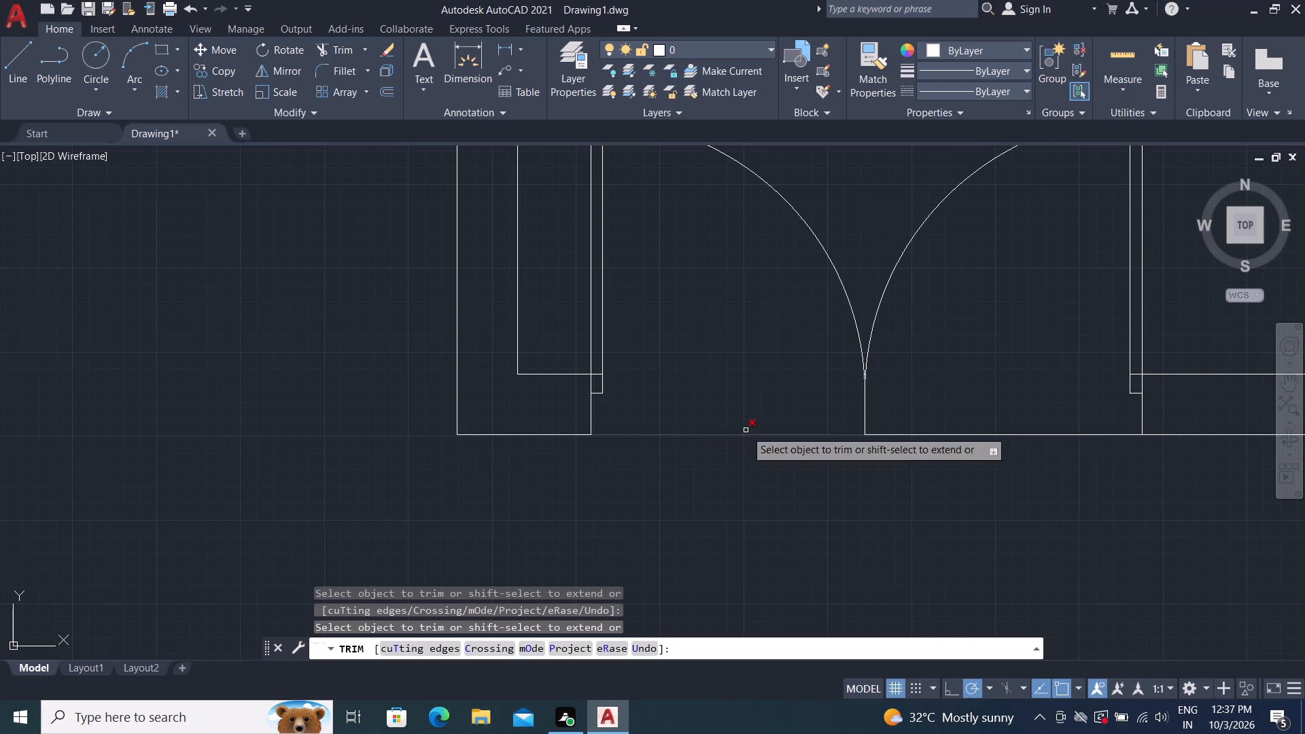
scroll(591, 376, up, 4)
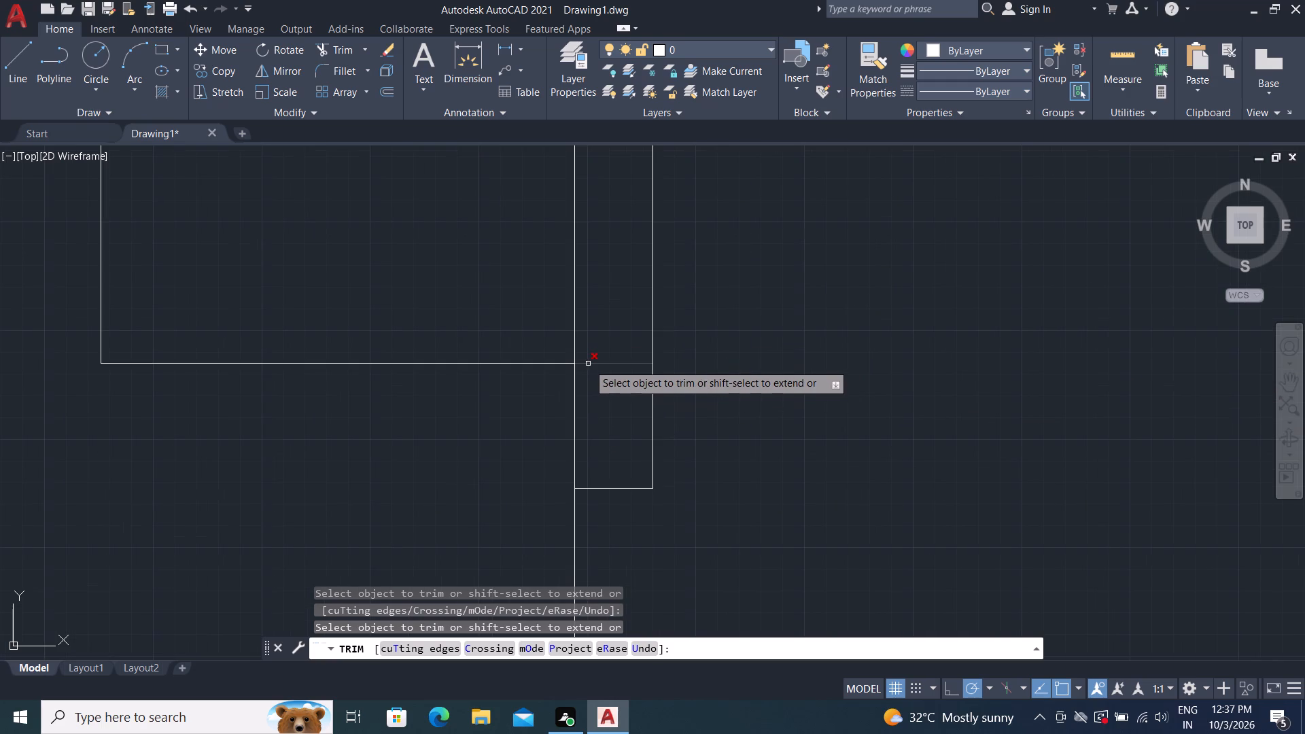
click(588, 363)
scroll(575, 403, down, 3)
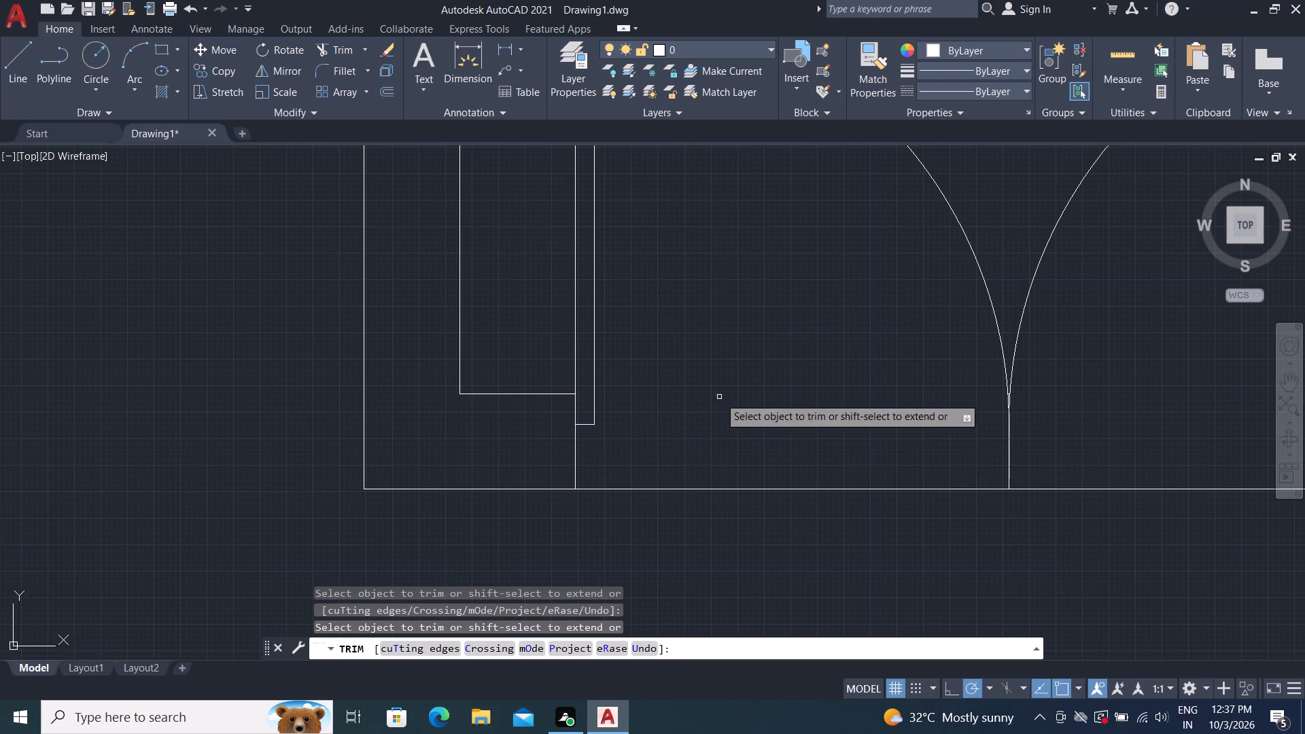
middle_drag(719, 397, 344, 340)
middle_drag(854, 325, 729, 327)
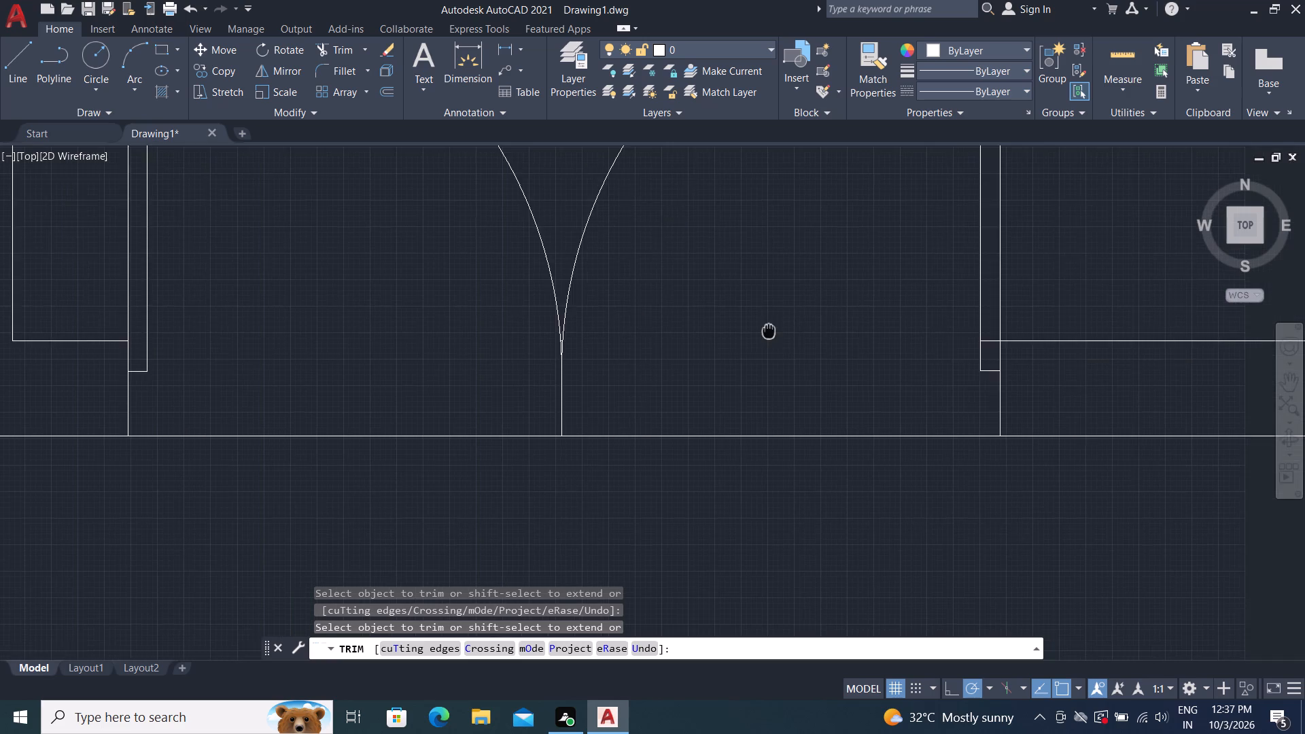
middle_drag(729, 327, 713, 318)
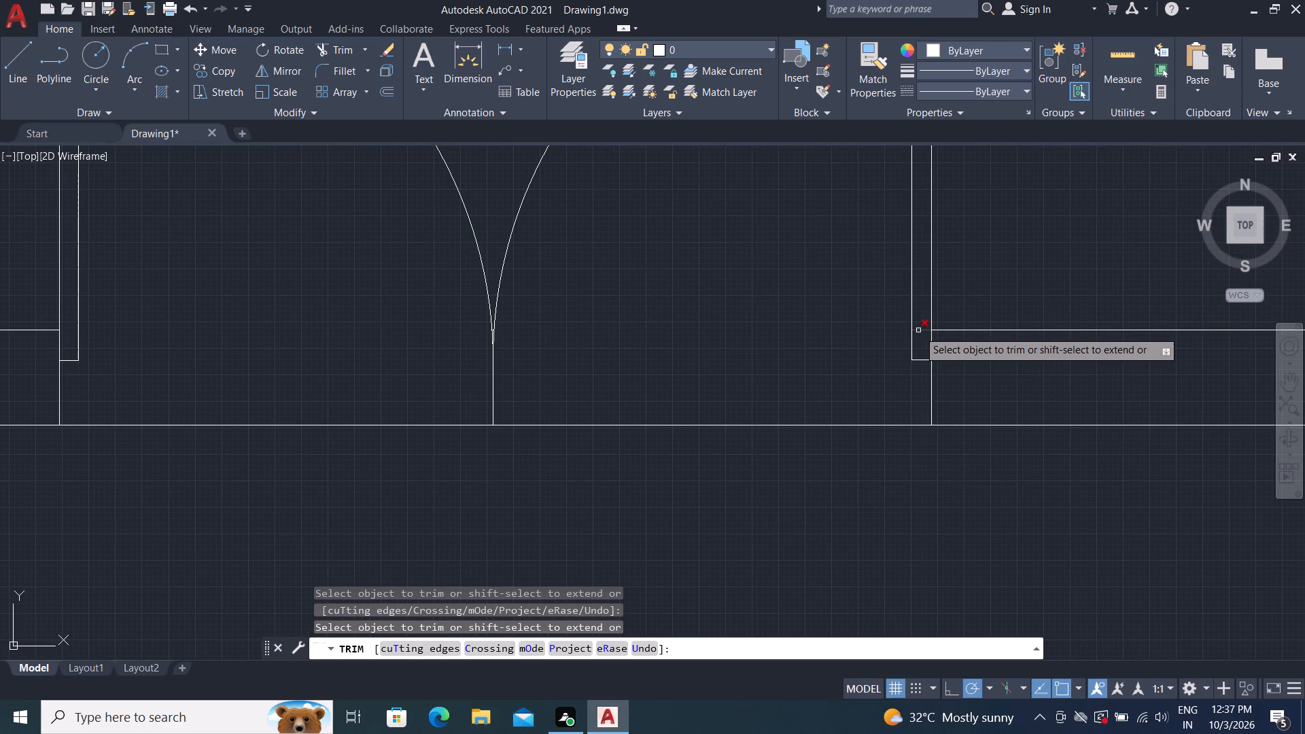
click(920, 328)
scroll(640, 283, down, 1)
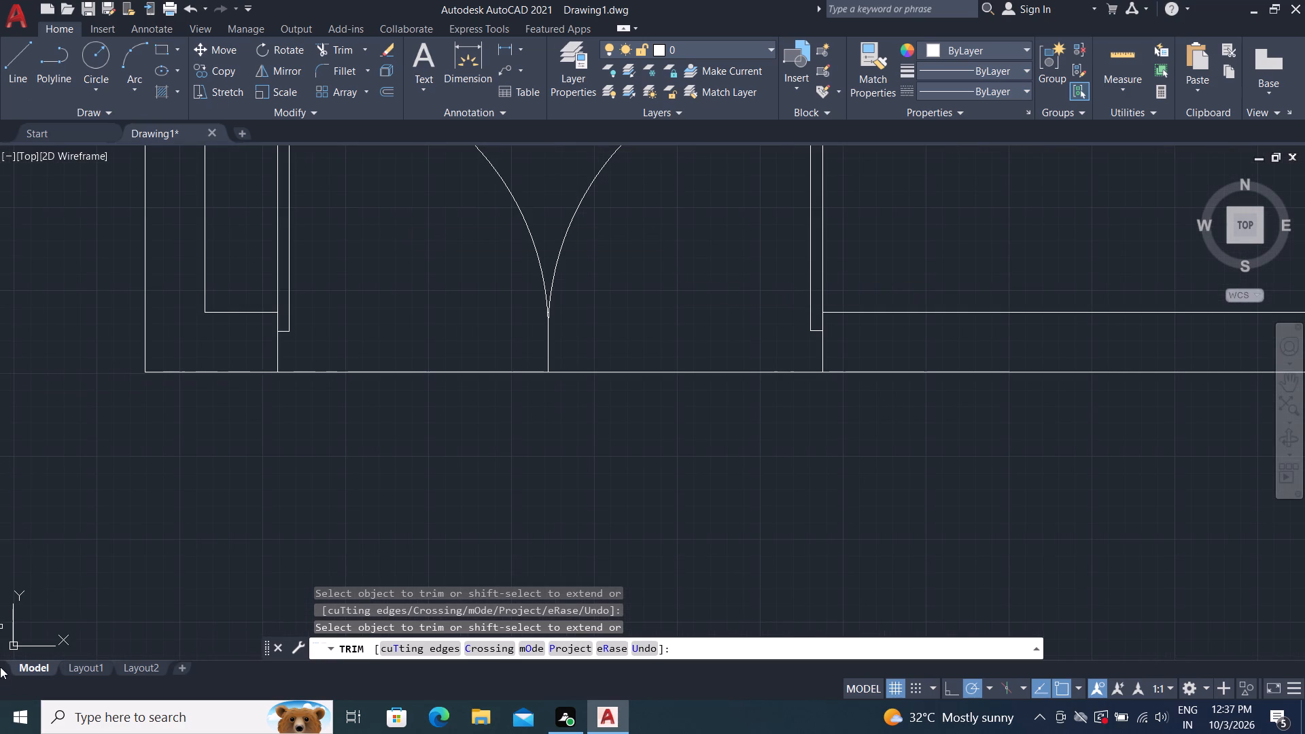
scroll(633, 251, down, 2)
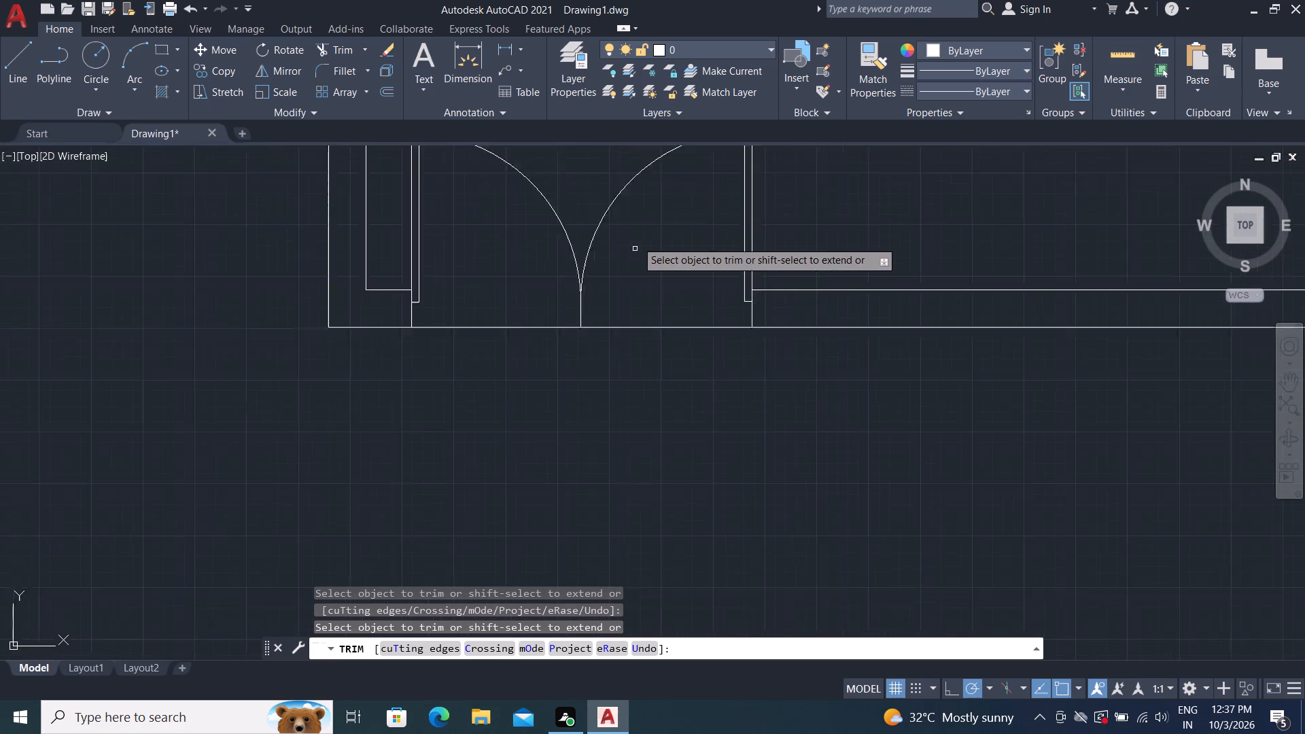
middle_drag(645, 264, 631, 505)
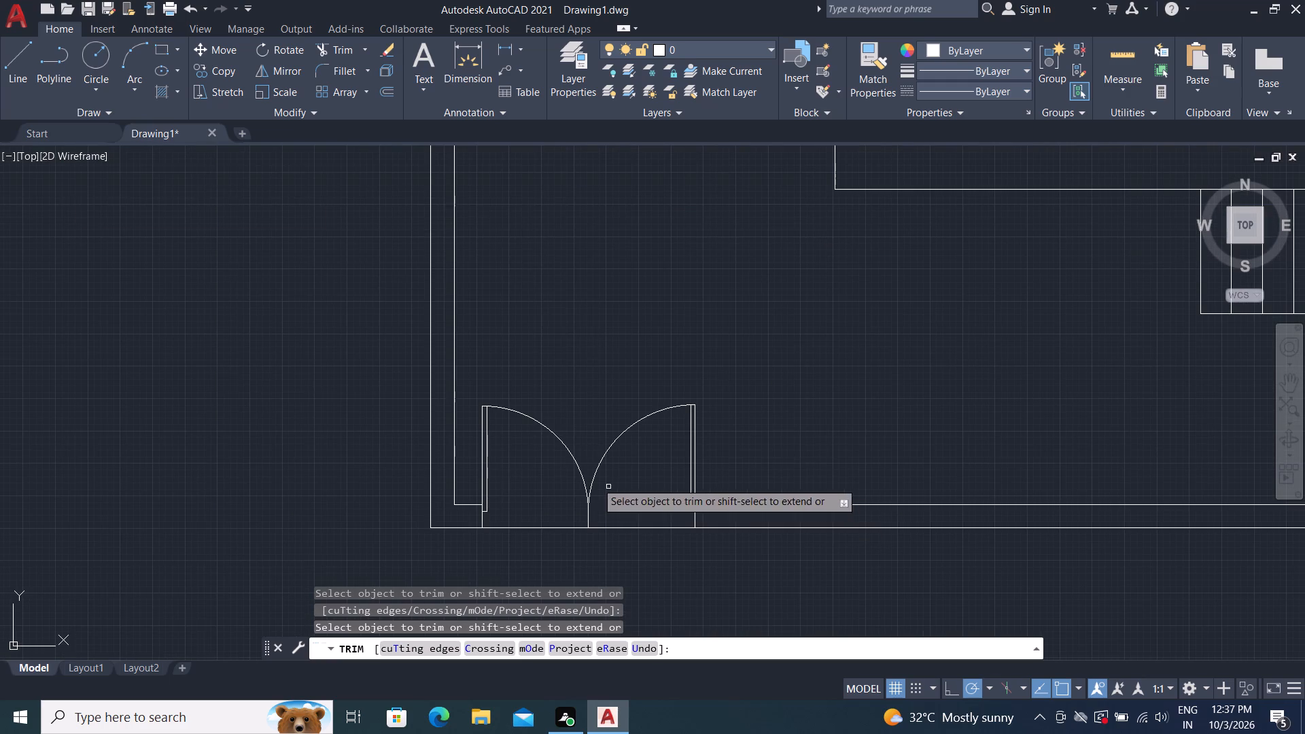
key(Escape)
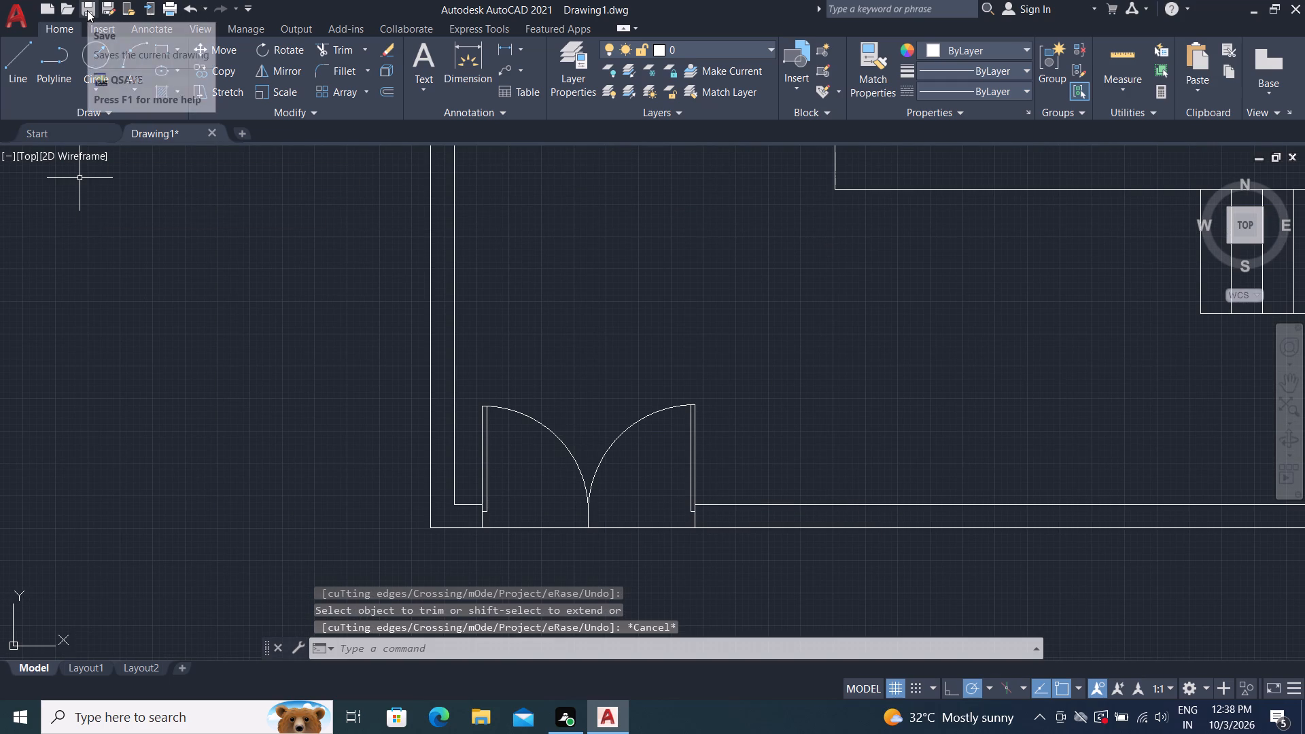
Copy both gate leaves from their meeting point about 47'-9" along the outer wall line to the bottom boundary wall's right end.
middle_drag(553, 559, 522, 502)
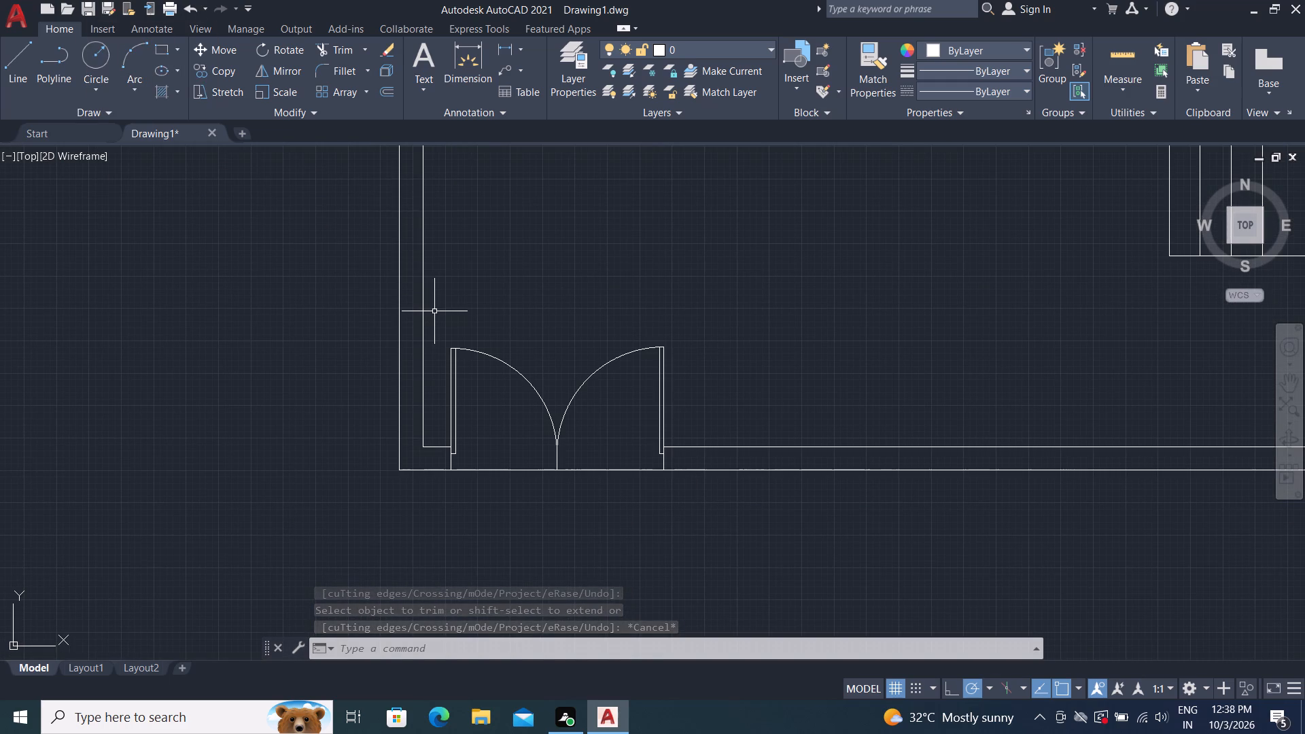
click(434, 311)
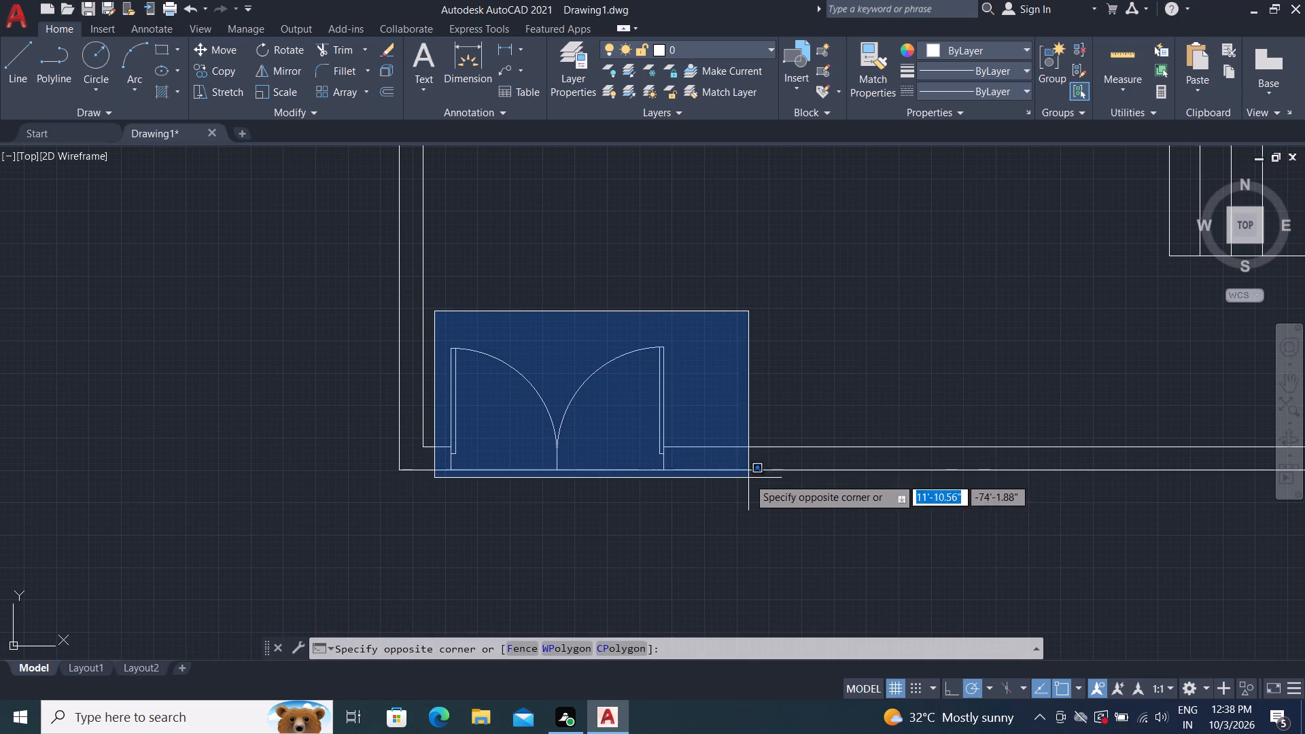
click(703, 509)
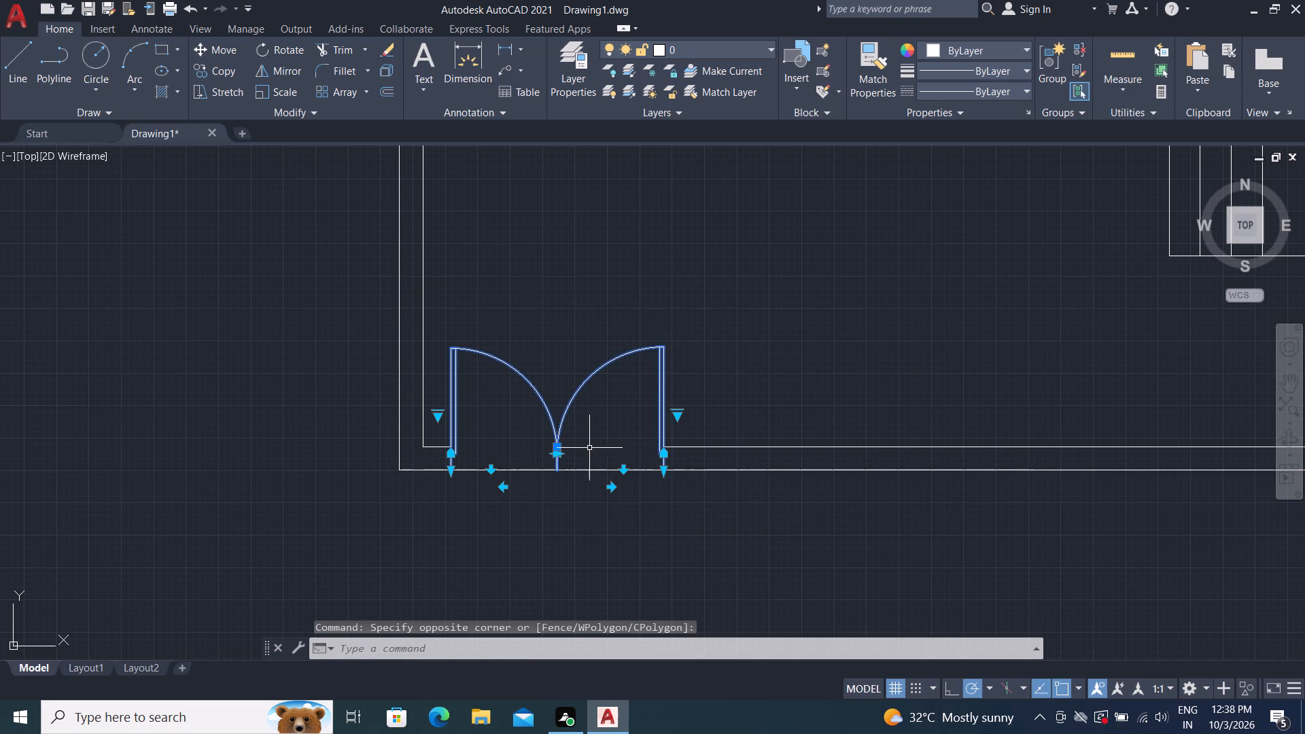
click(211, 65)
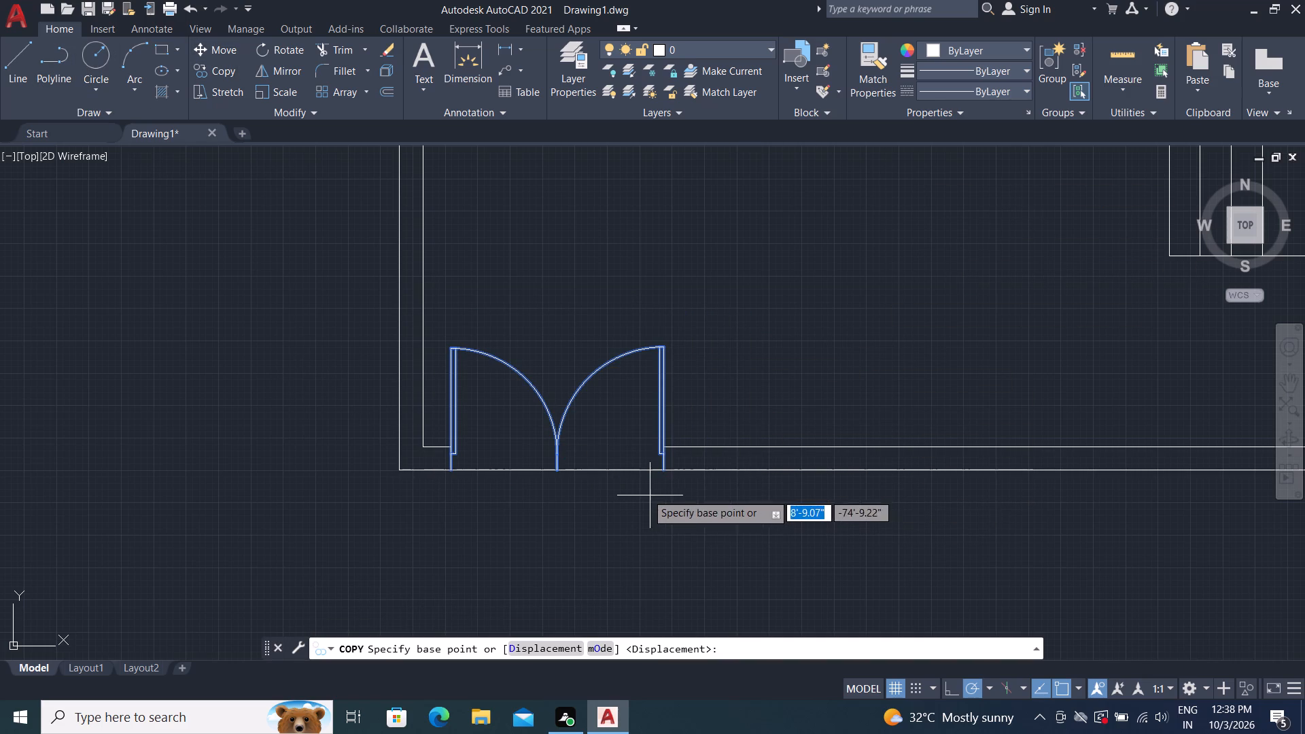
click(555, 474)
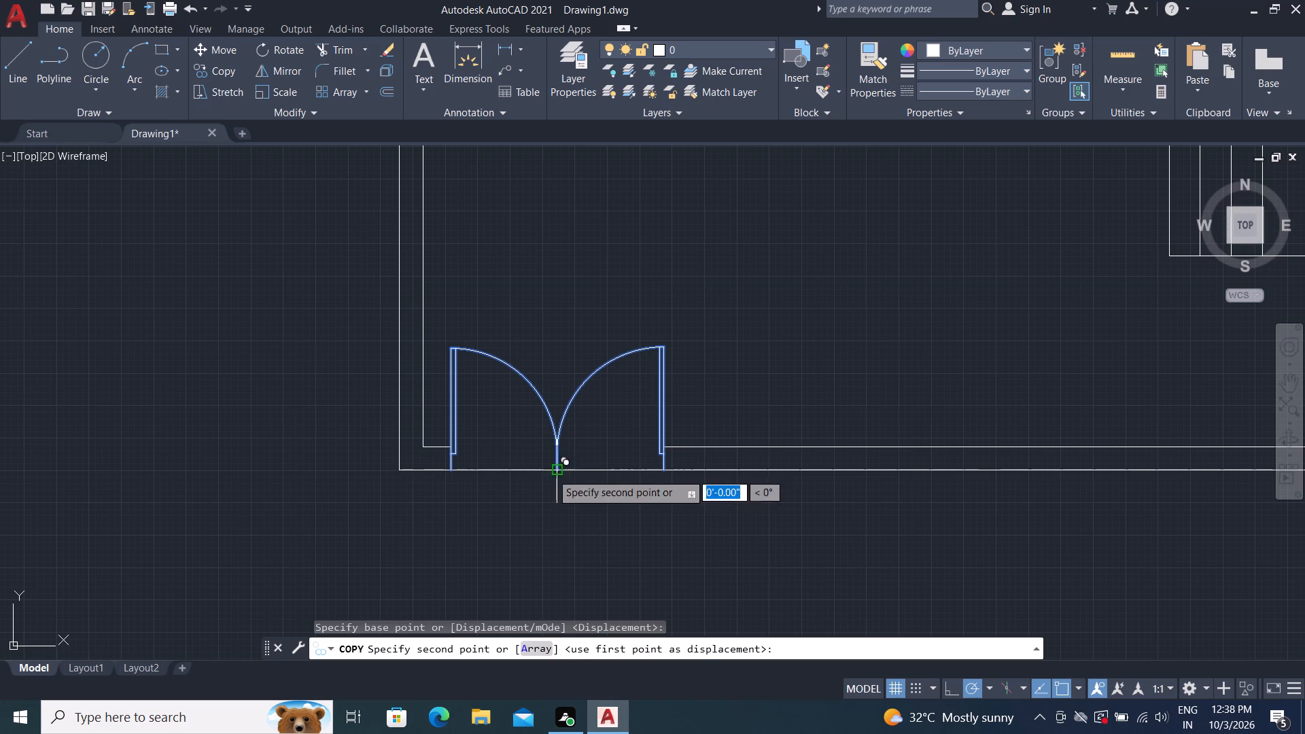
middle_drag(794, 440, 206, 388)
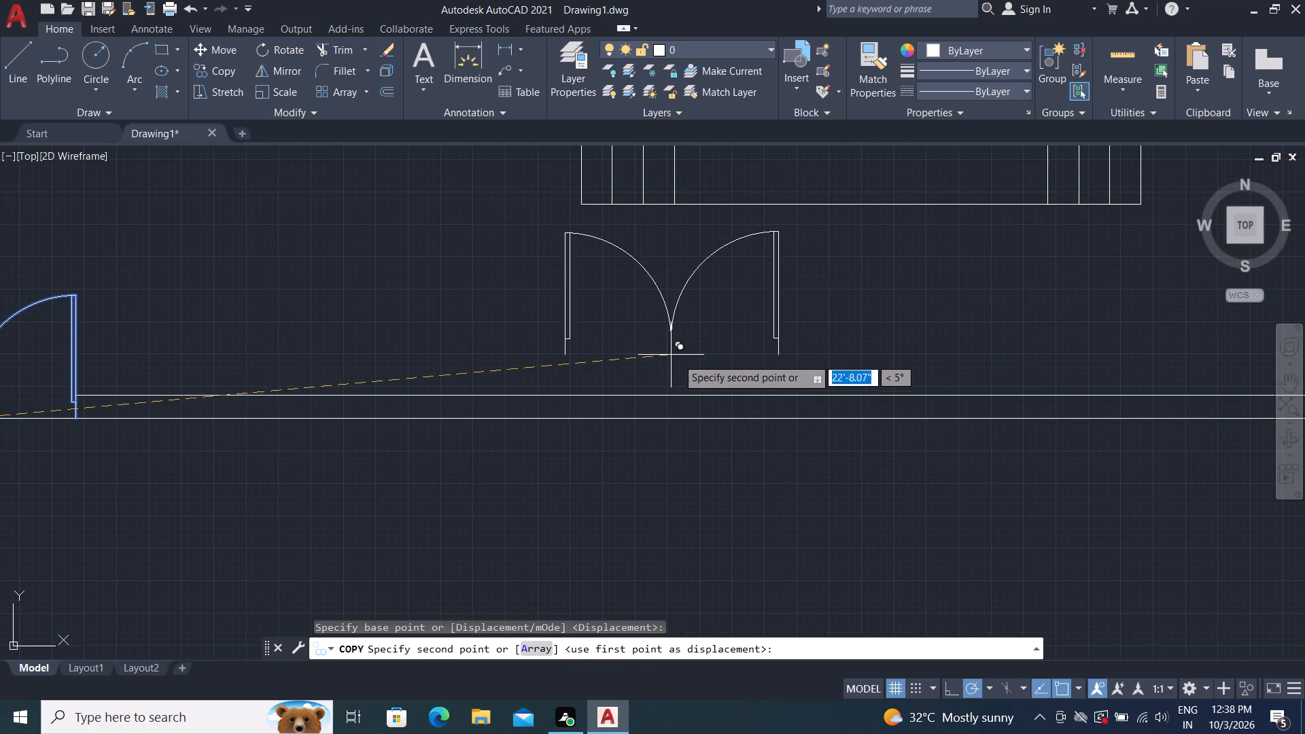
scroll(839, 410, down, 2)
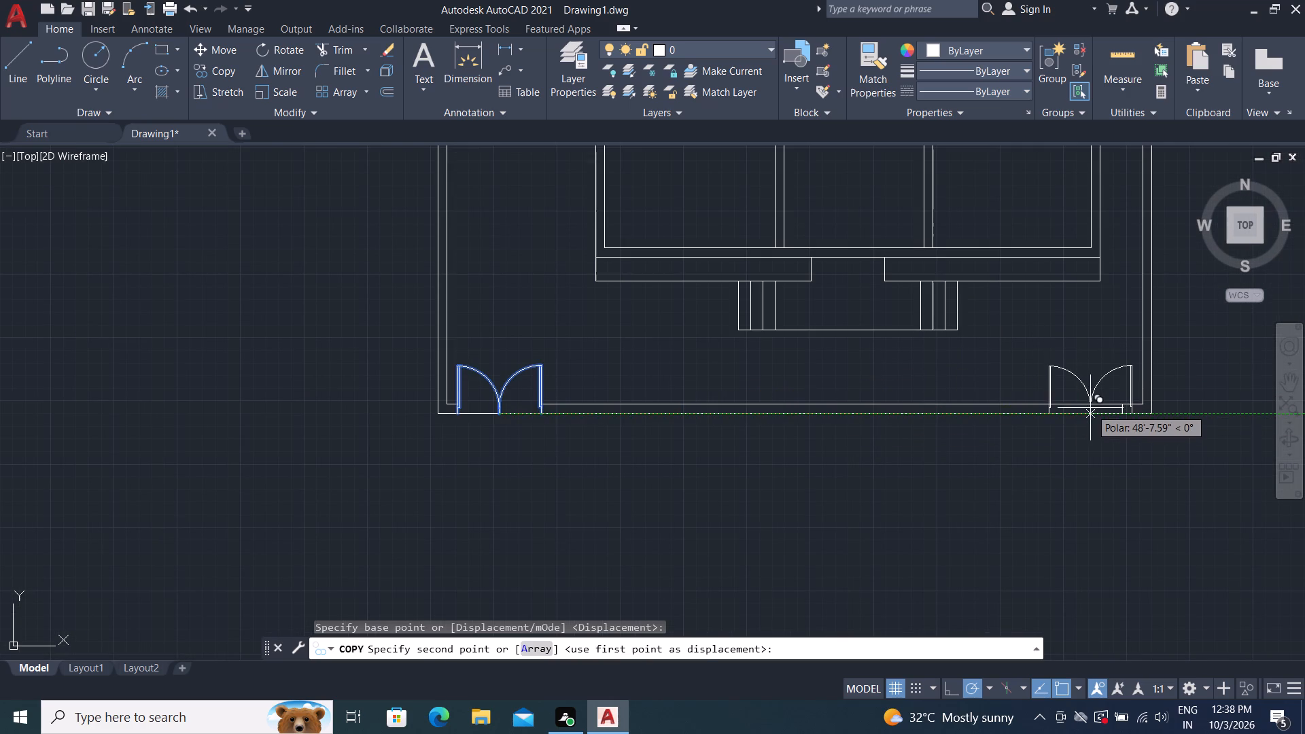
scroll(1087, 410, up, 2)
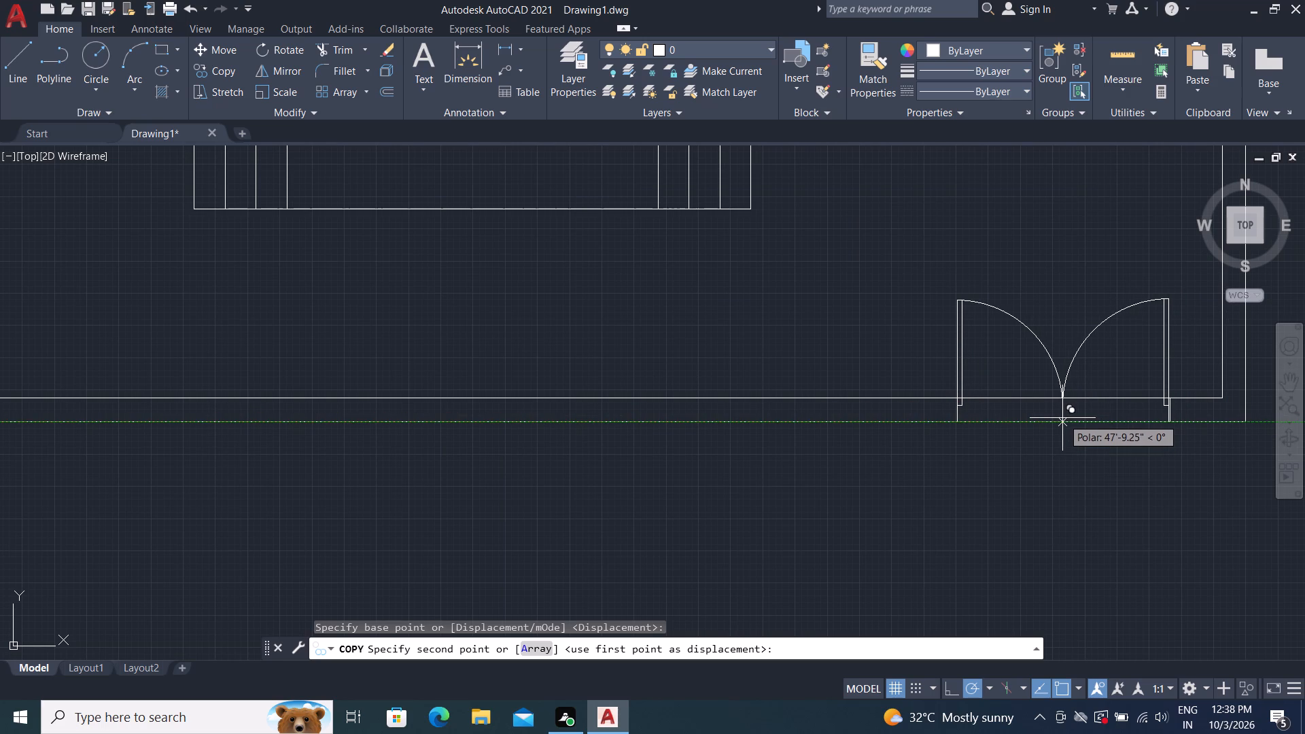
click(1062, 418)
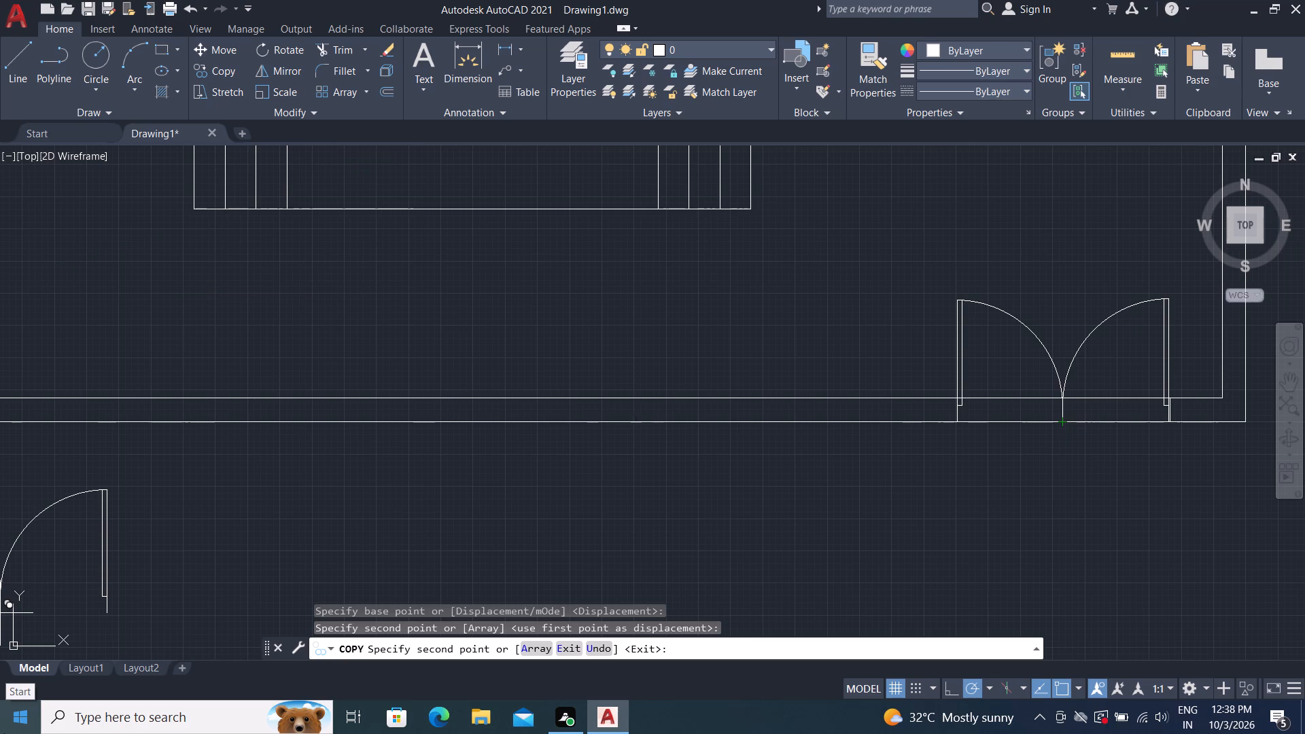
key(Escape)
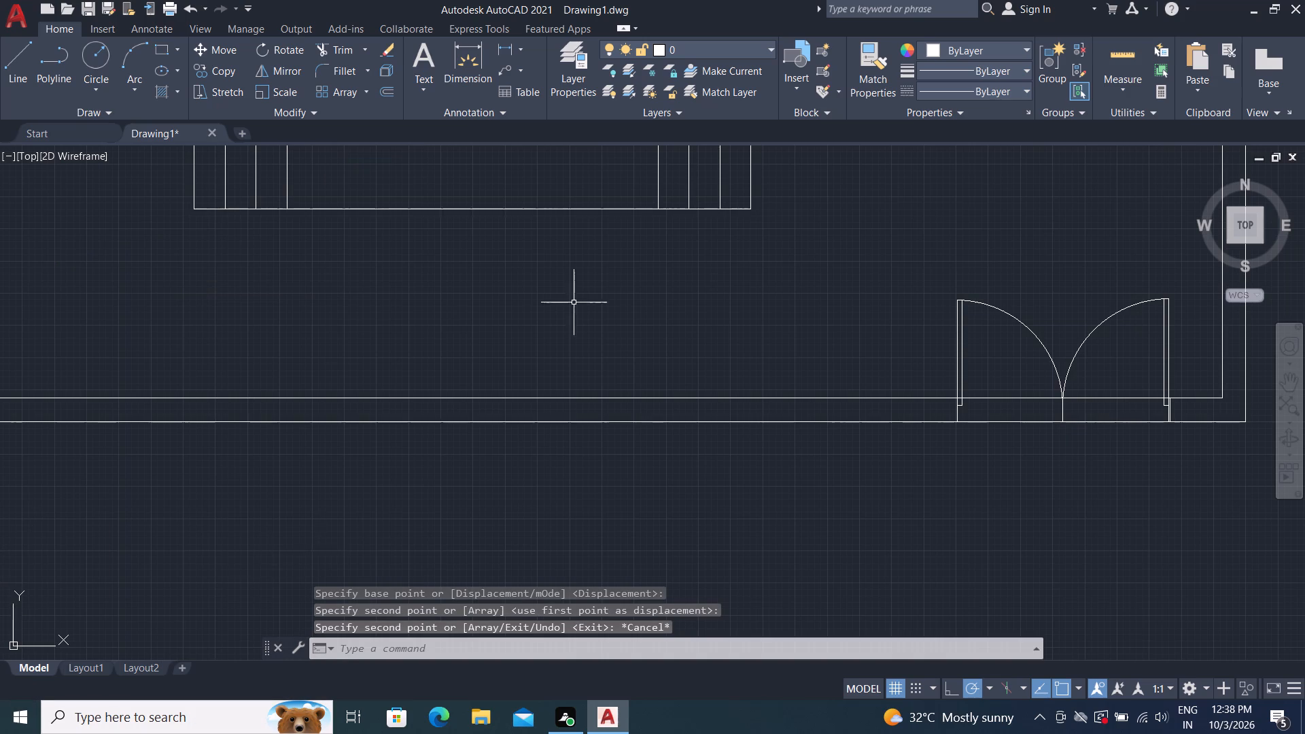
Copy the left gate's right leaf about 7'-5" to the right along the bottom boundary wall's outer line.
scroll(588, 315, down, 3)
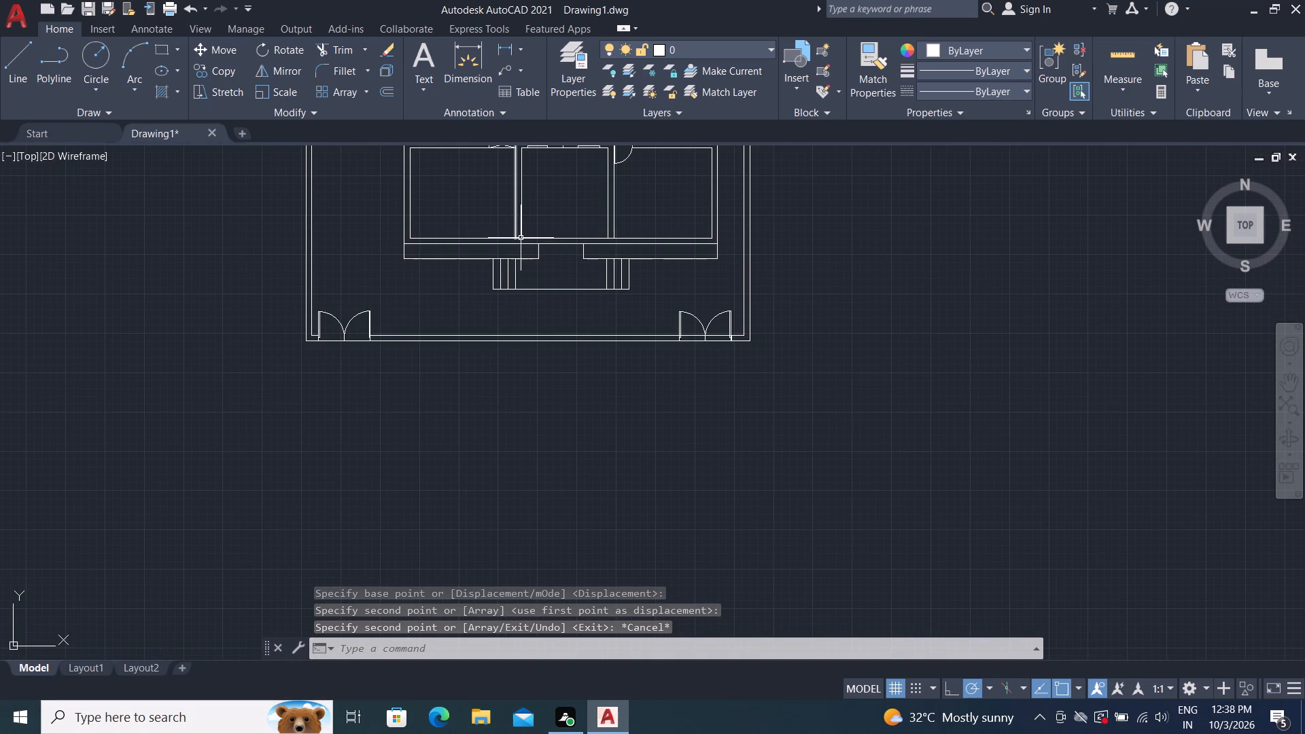
scroll(360, 323, up, 3)
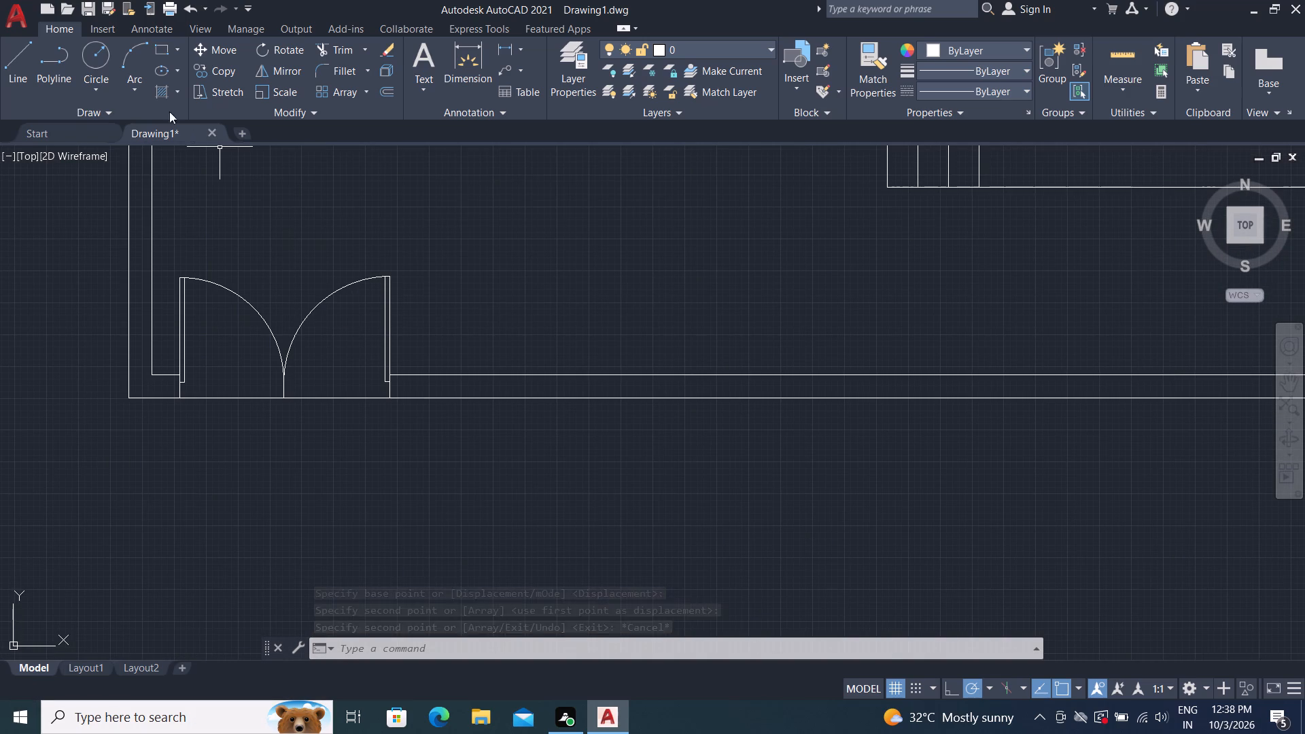
click(226, 69)
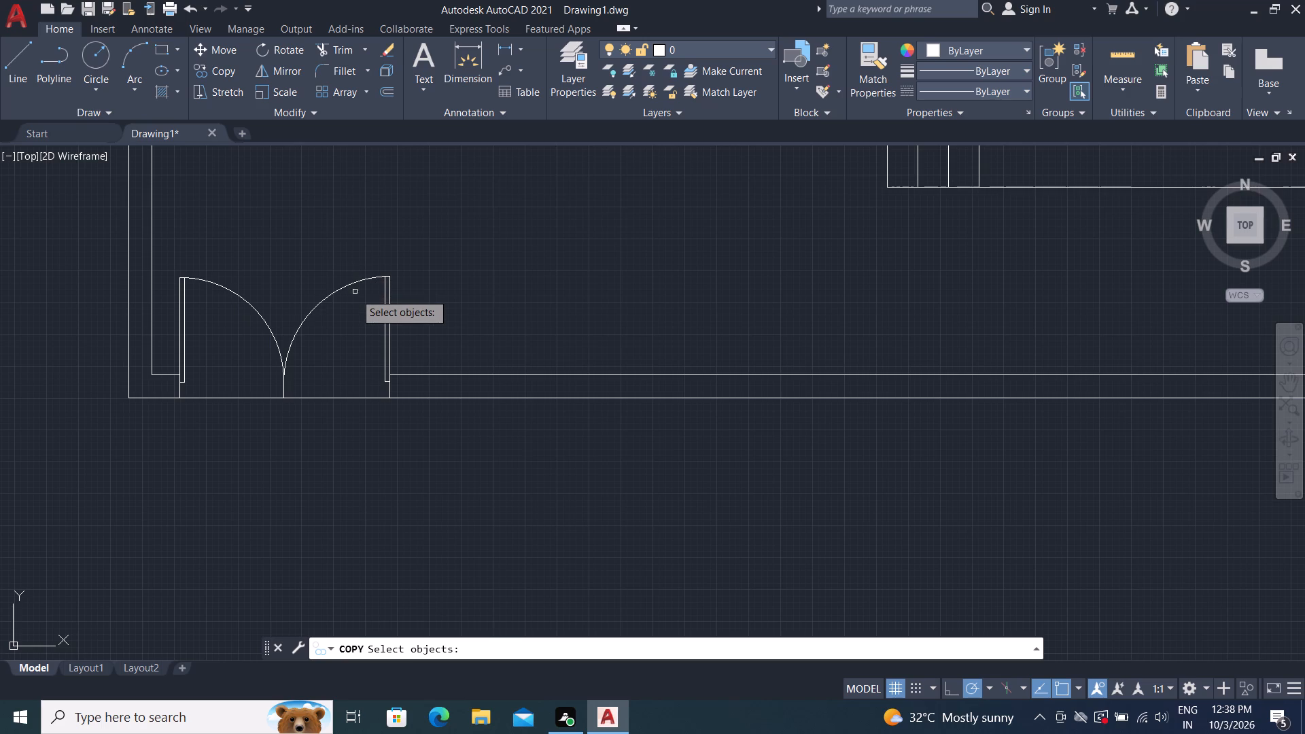
click(347, 286)
right_click(341, 288)
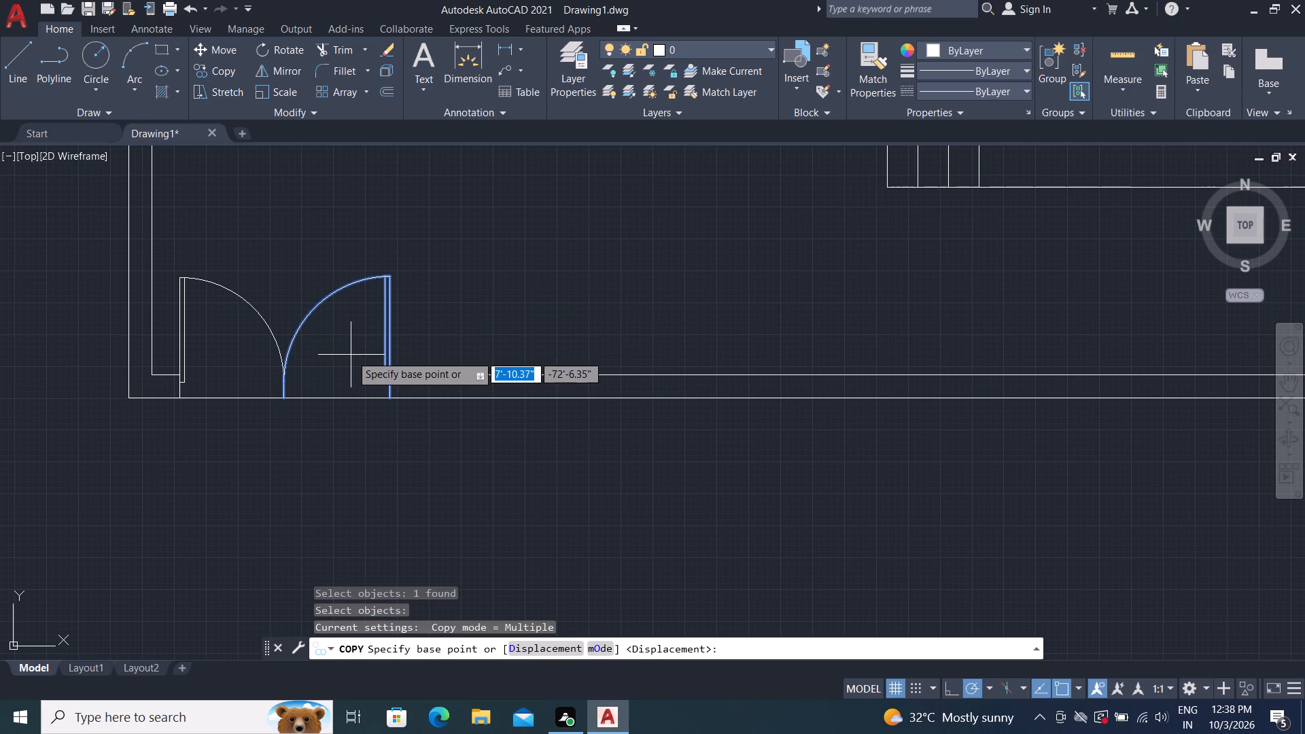
click(390, 394)
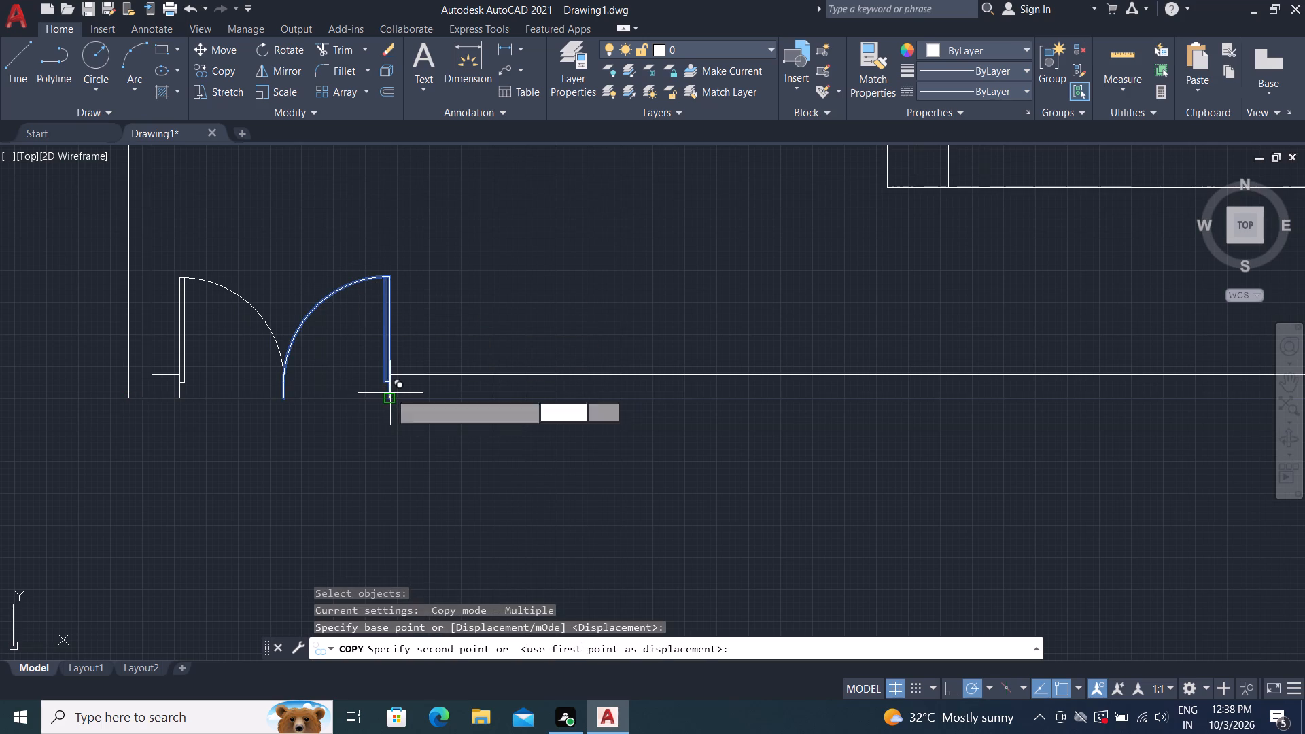
click(616, 400)
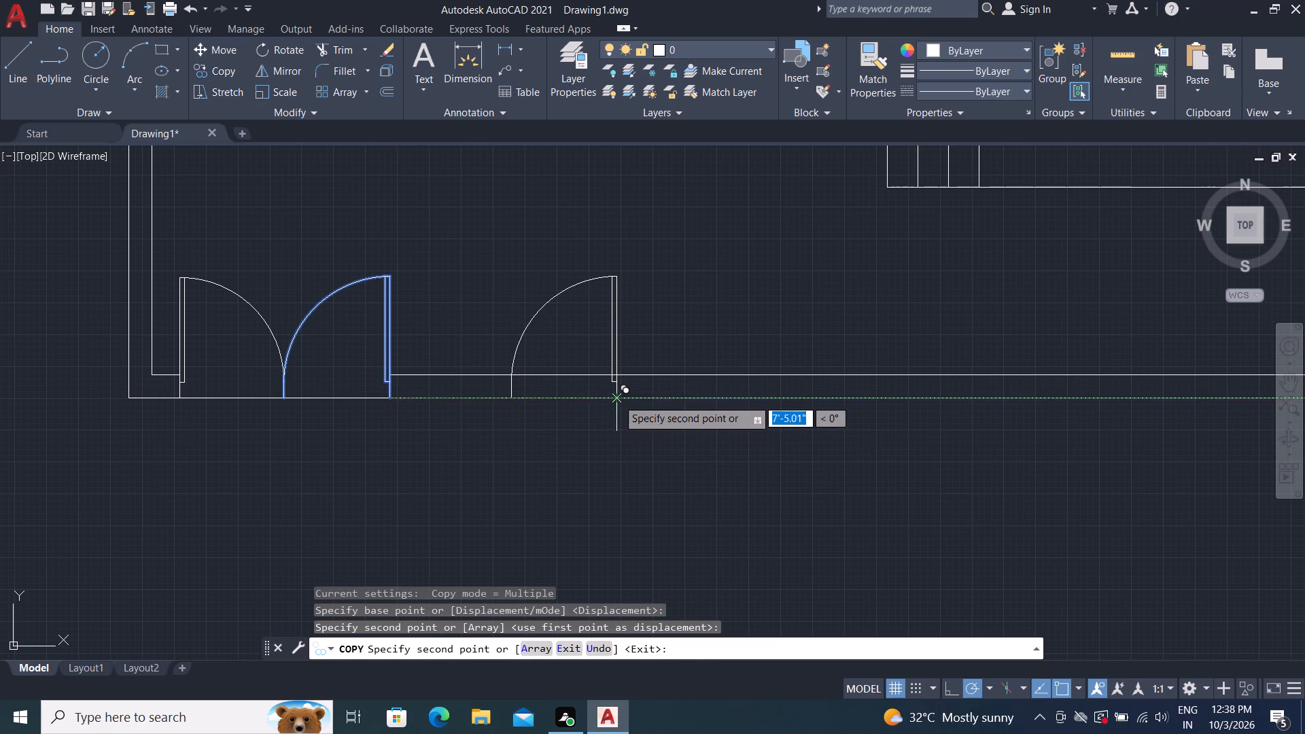
key(Escape)
Scale the copied single leaf down to about 0.7 from its lower-right end on the outer wall line.
text(SC)
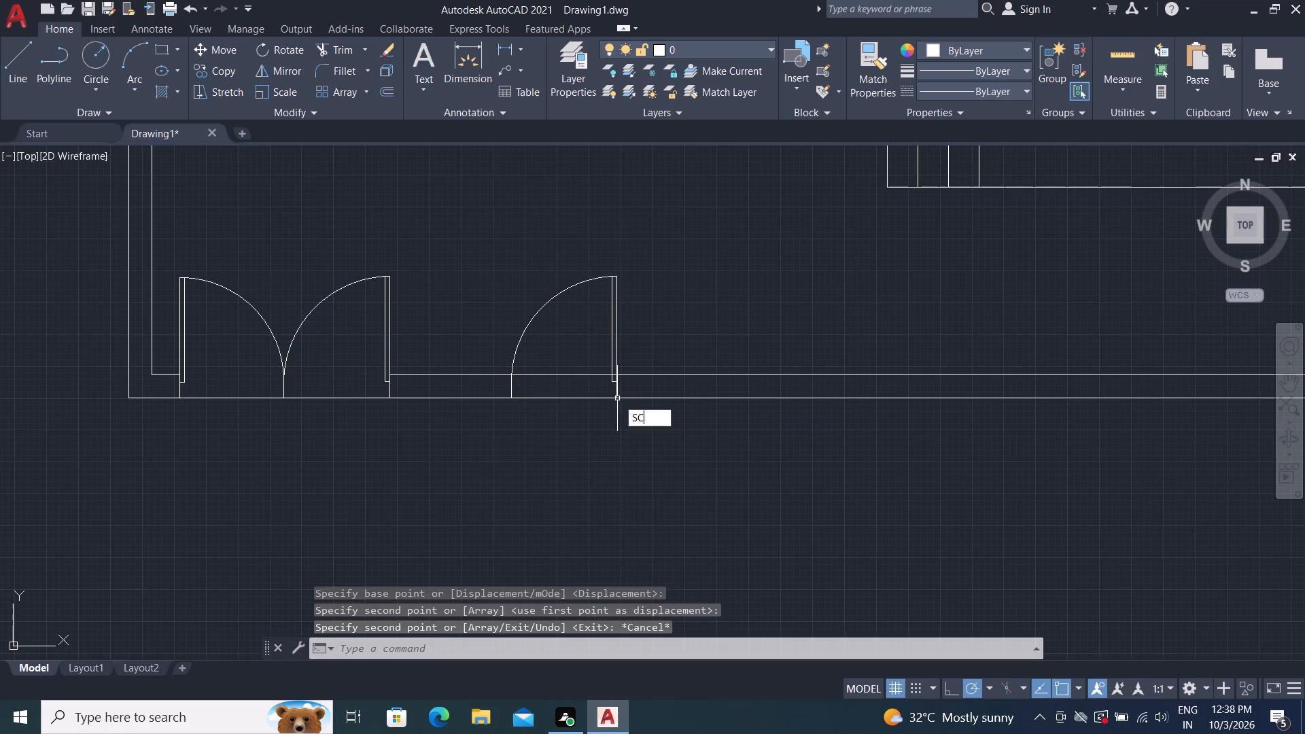
key(space)
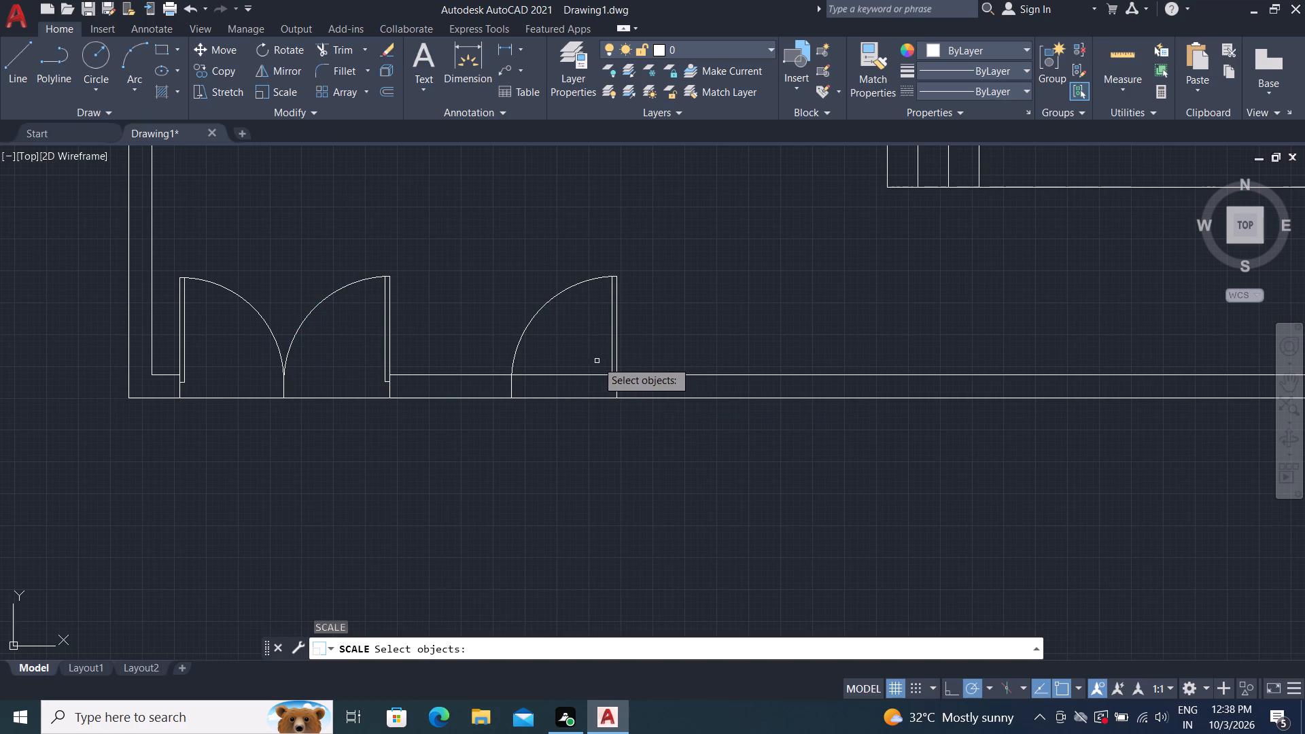
click(618, 372)
right_click(613, 370)
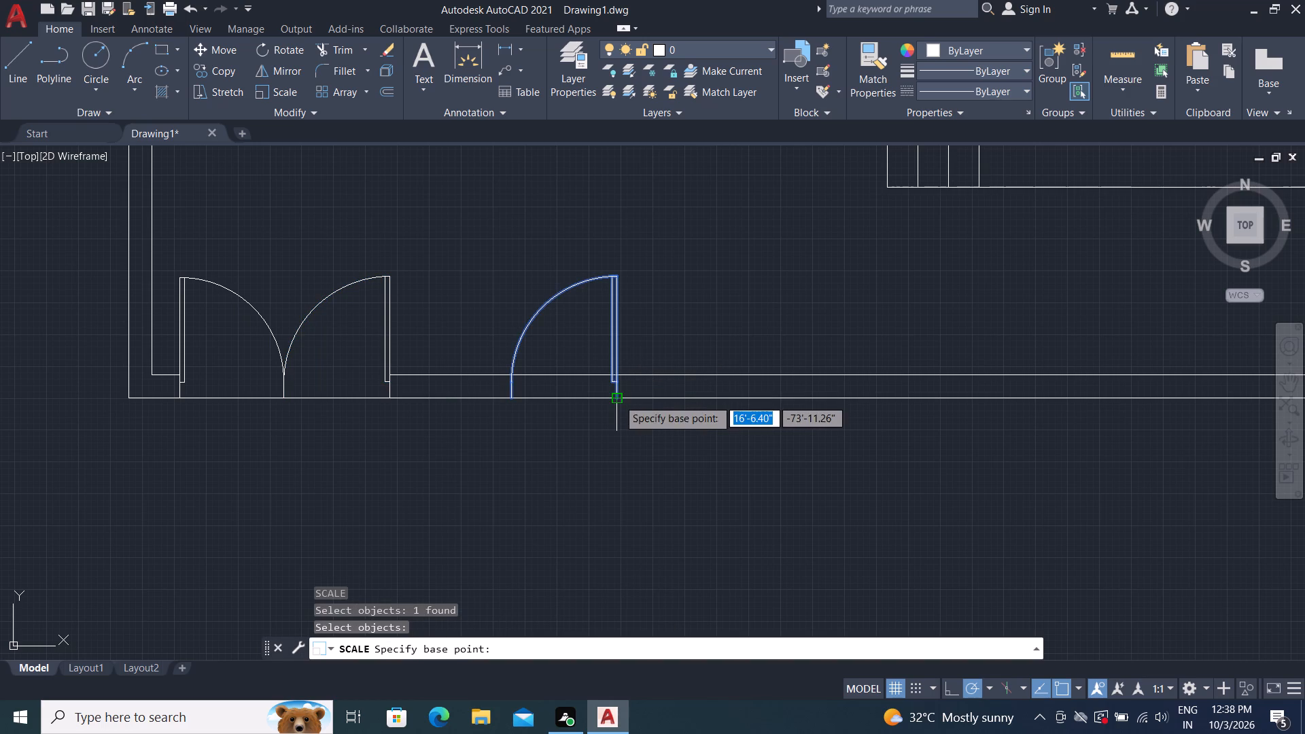
click(618, 399)
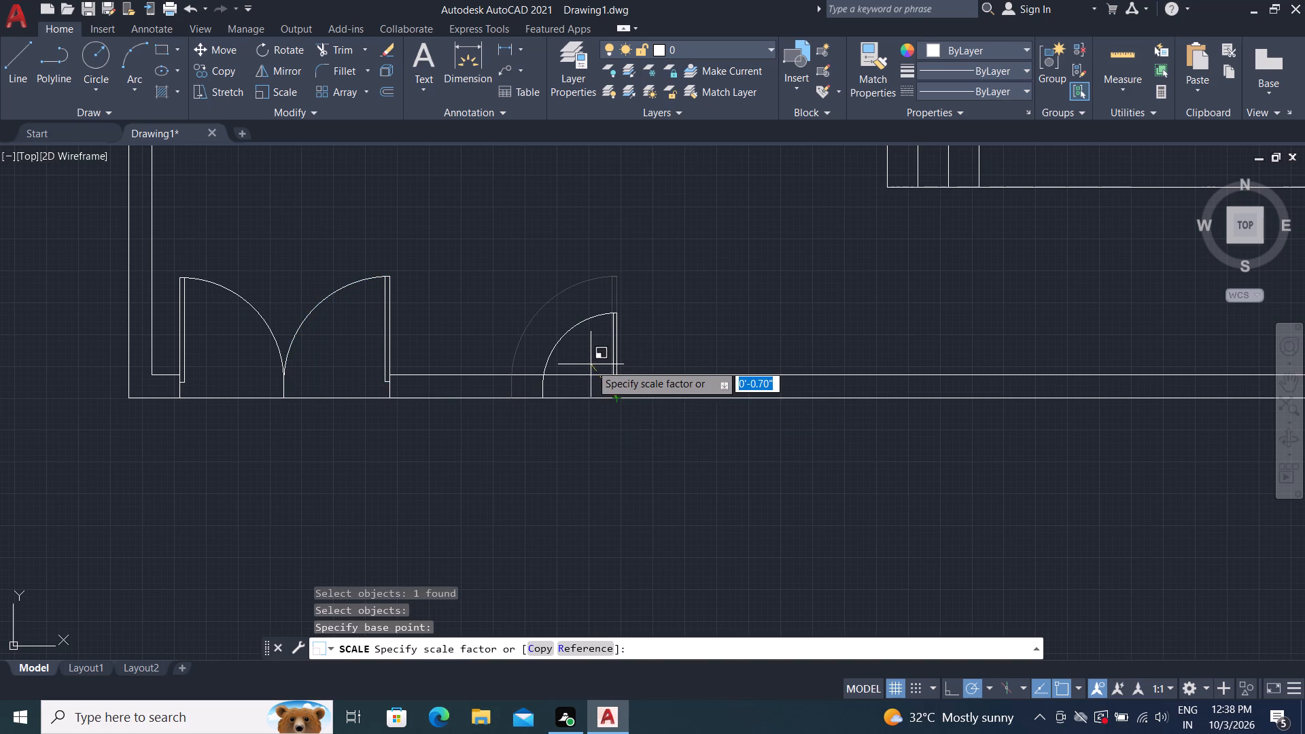
click(592, 364)
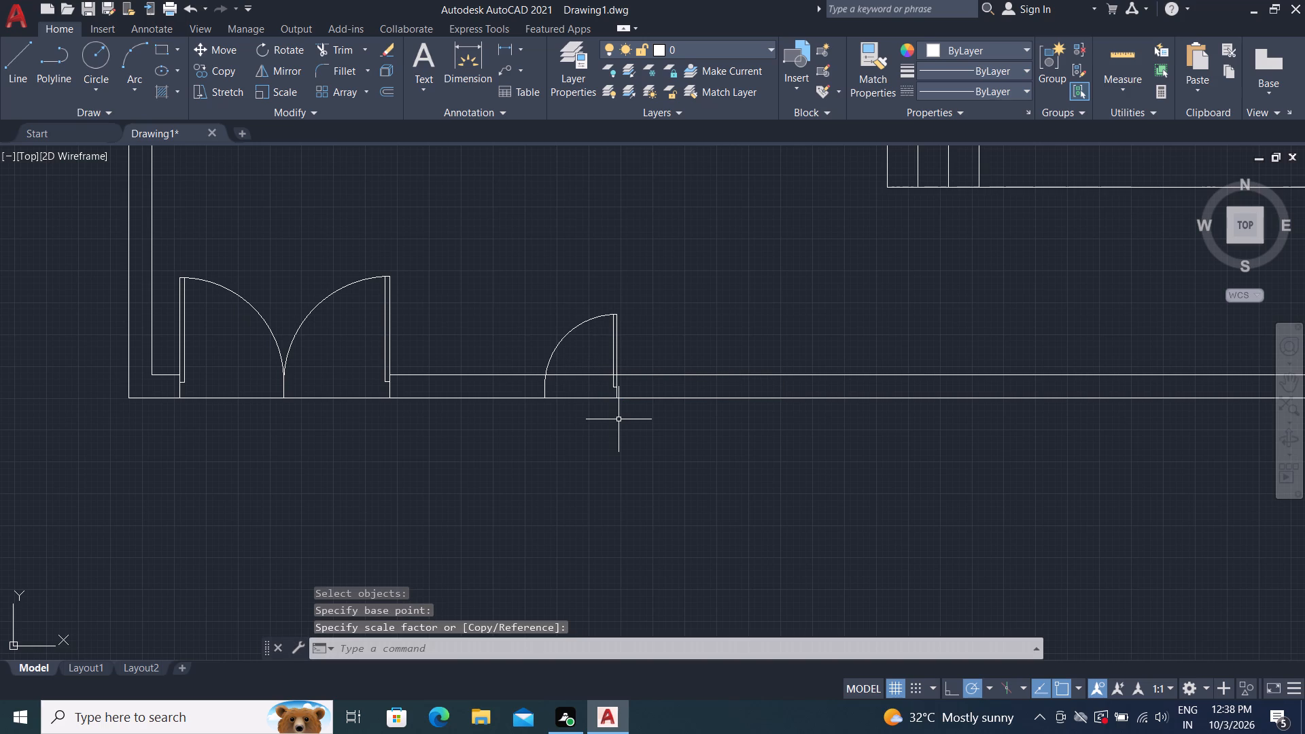
key(grave)
key(Escape)
key(grave)
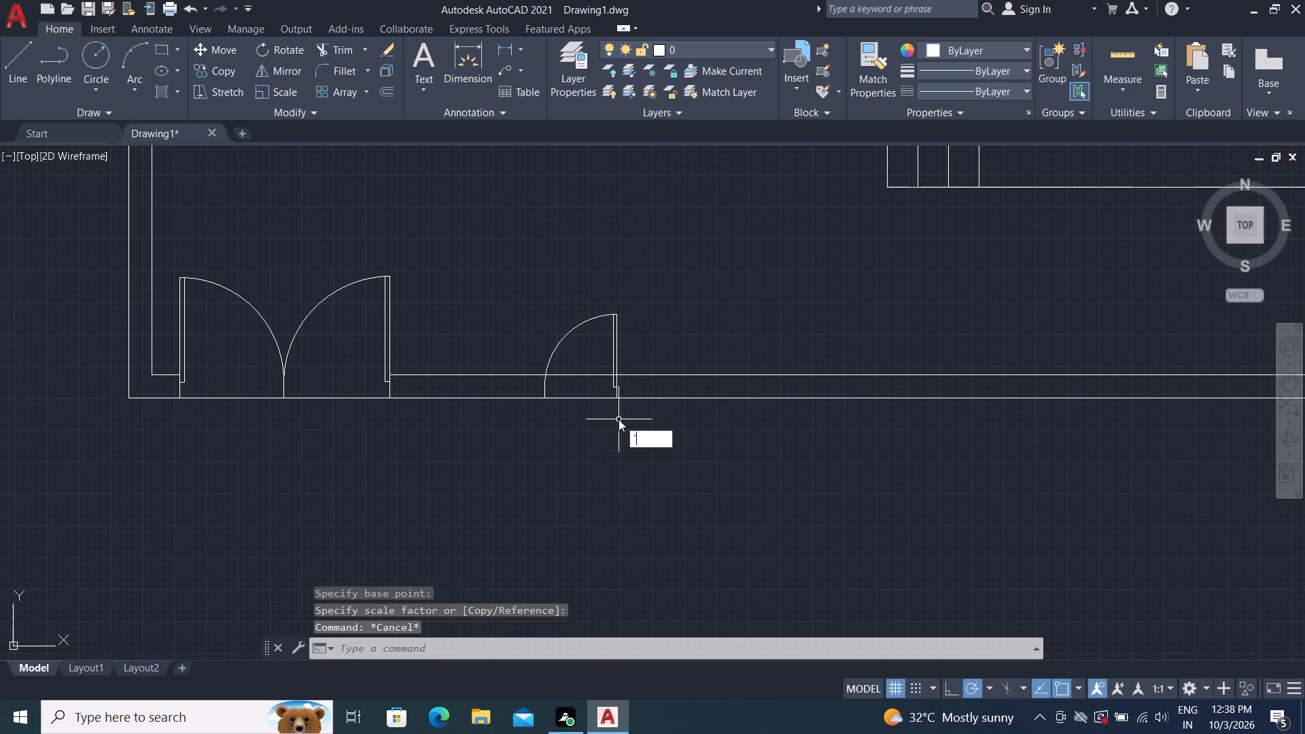
key(Escape)
Trim the bottom boundary wall's inner line across the small single gate's opening, including the short piece inside its leaf frame.
text(TR)
key(space)
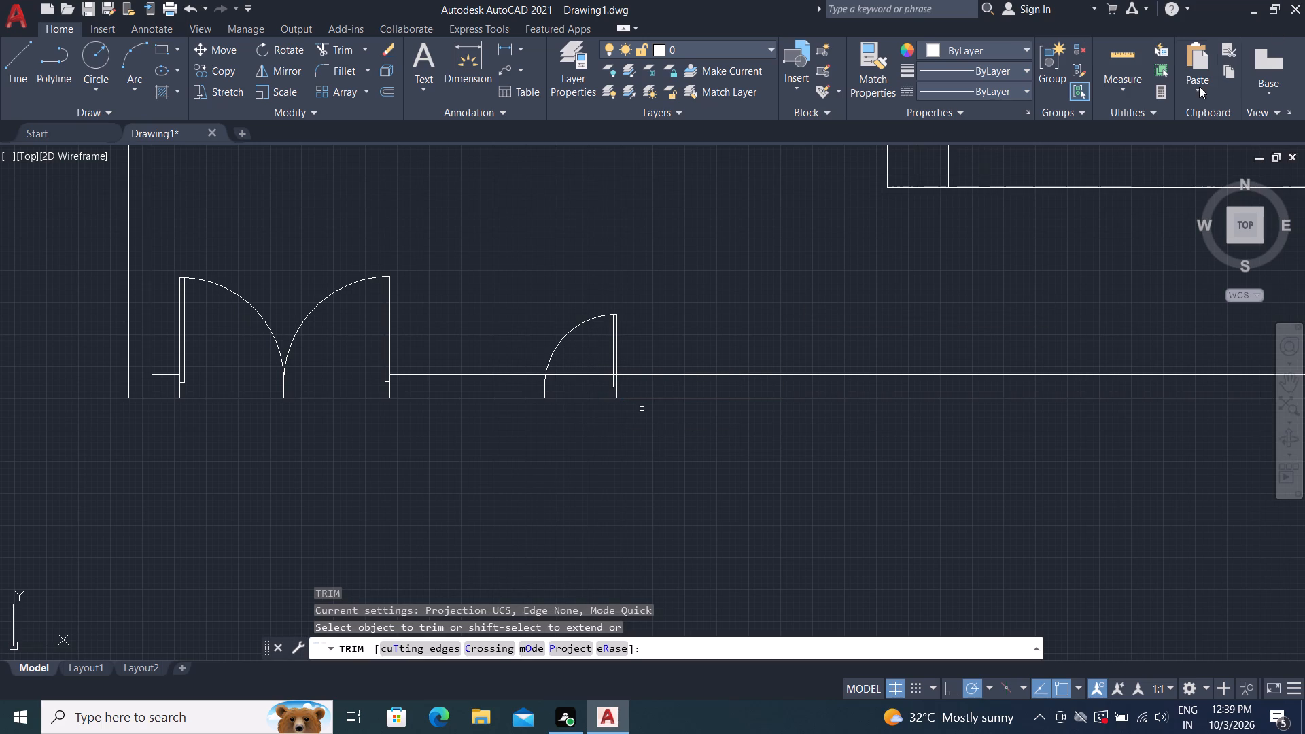
click(577, 374)
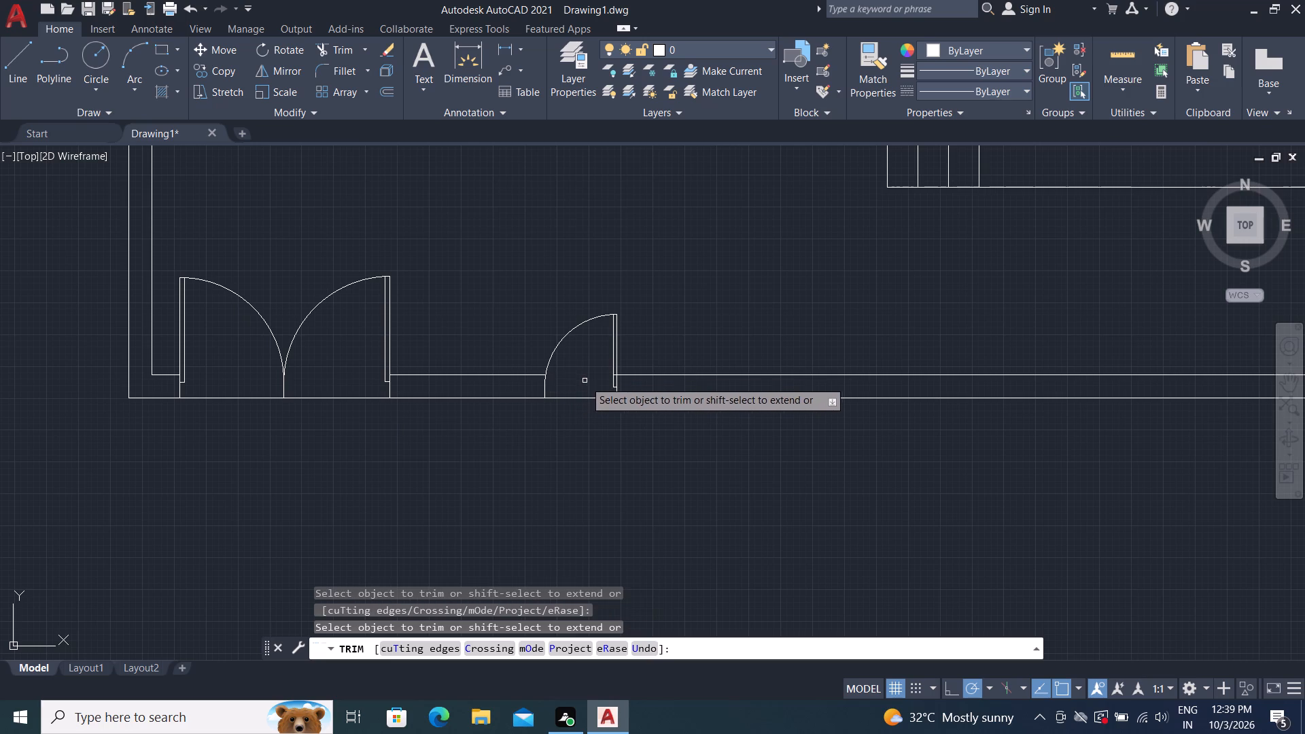
scroll(593, 381, up, 4)
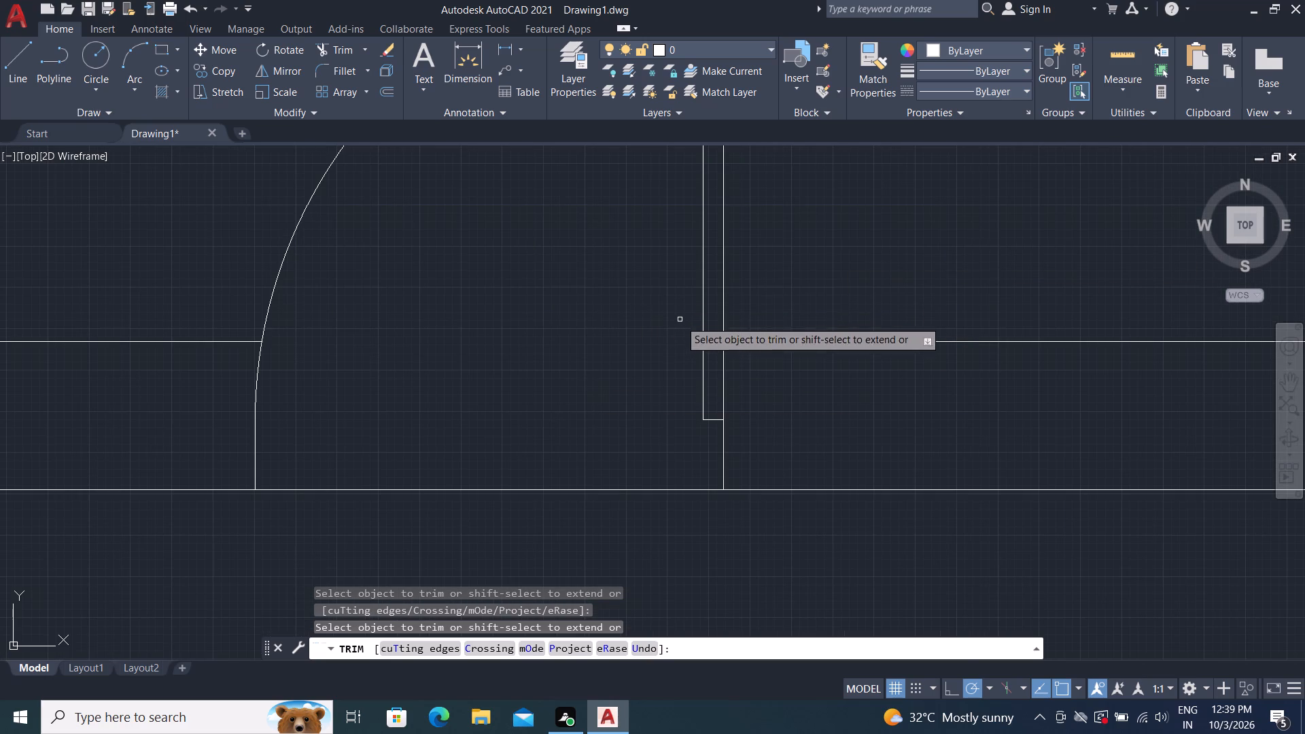
click(712, 340)
scroll(515, 328, down, 3)
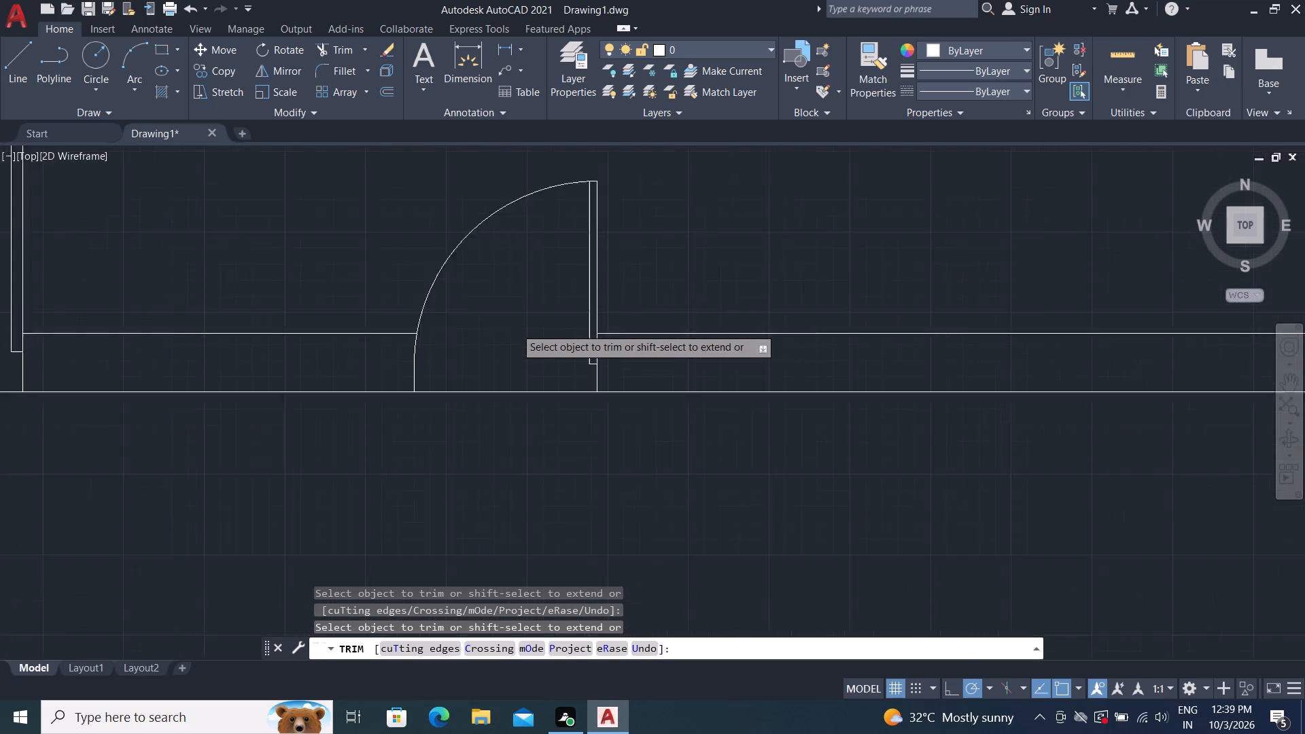
scroll(491, 298, down, 1)
scroll(556, 249, down, 1)
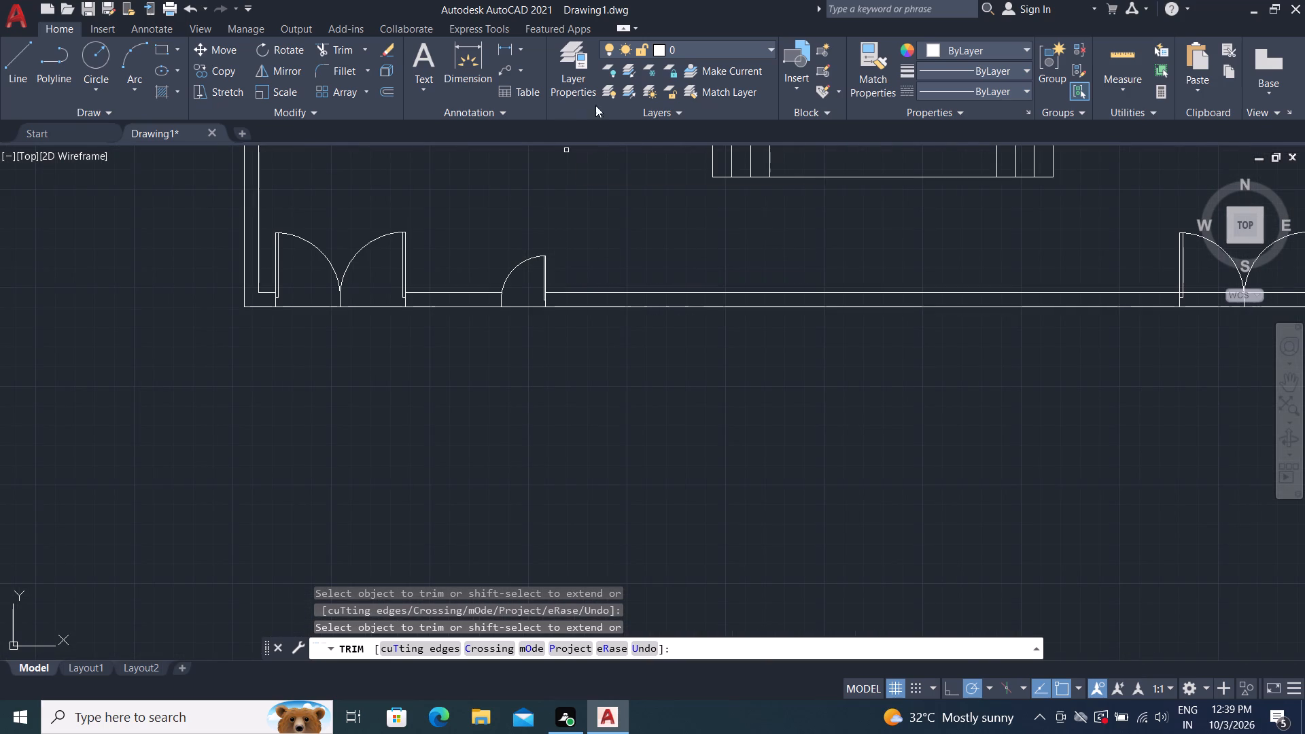
Trim the bottom boundary wall's inner line across the right double-leaf gate's opening and leaf frames, plus the short stray line beside its right jamb.
middle_drag(950, 253, 508, 290)
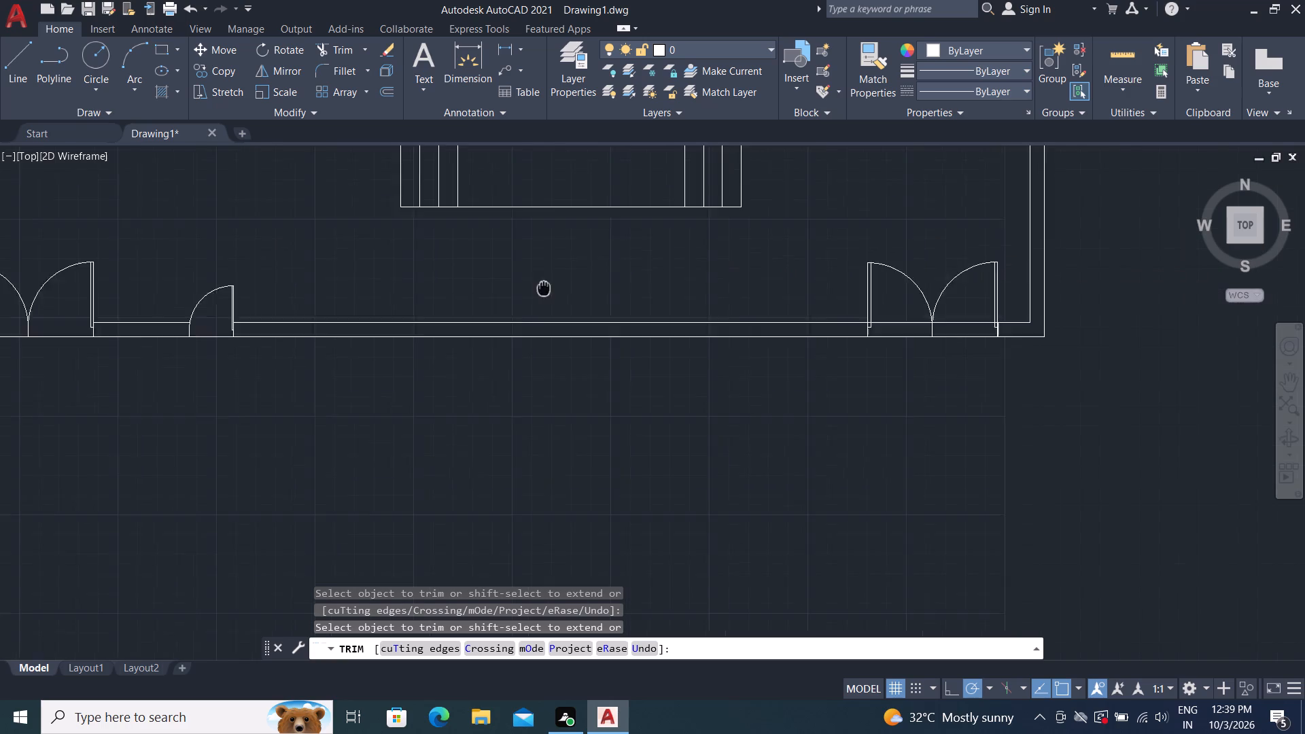
middle_drag(508, 290, 470, 277)
scroll(733, 327, up, 5)
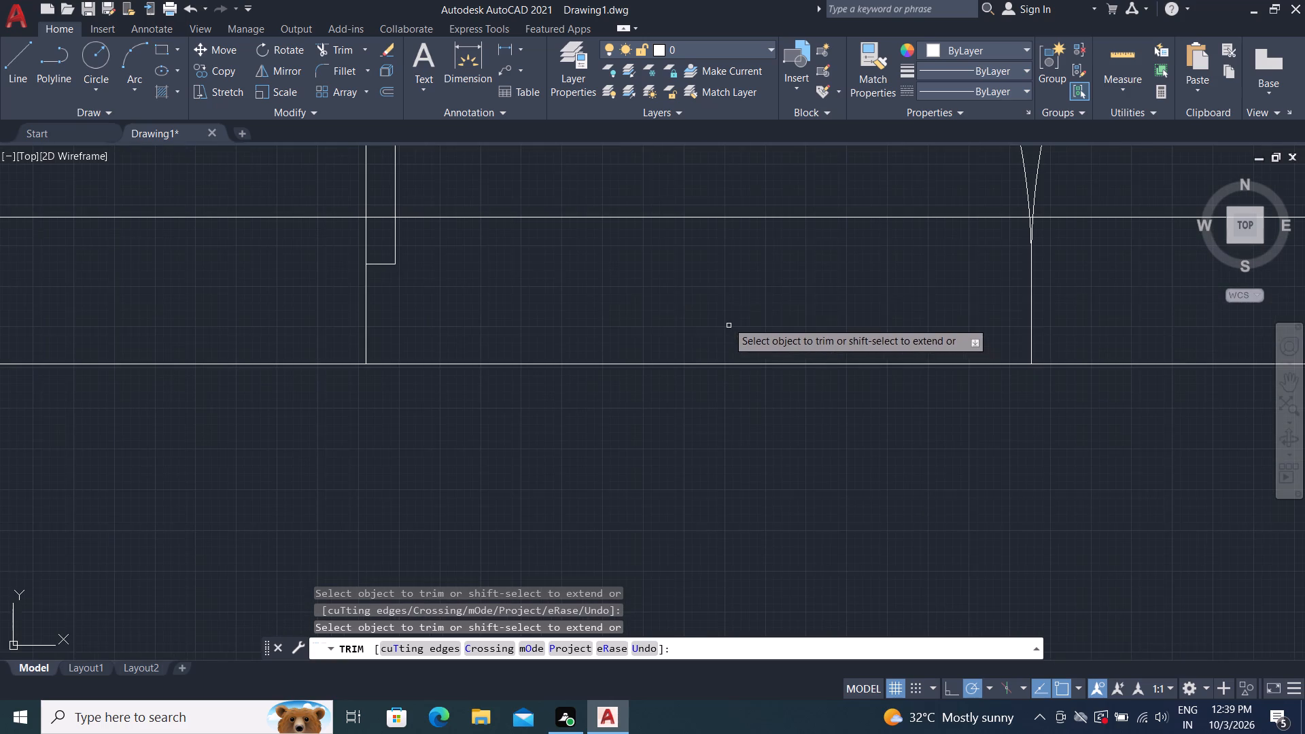
click(720, 217)
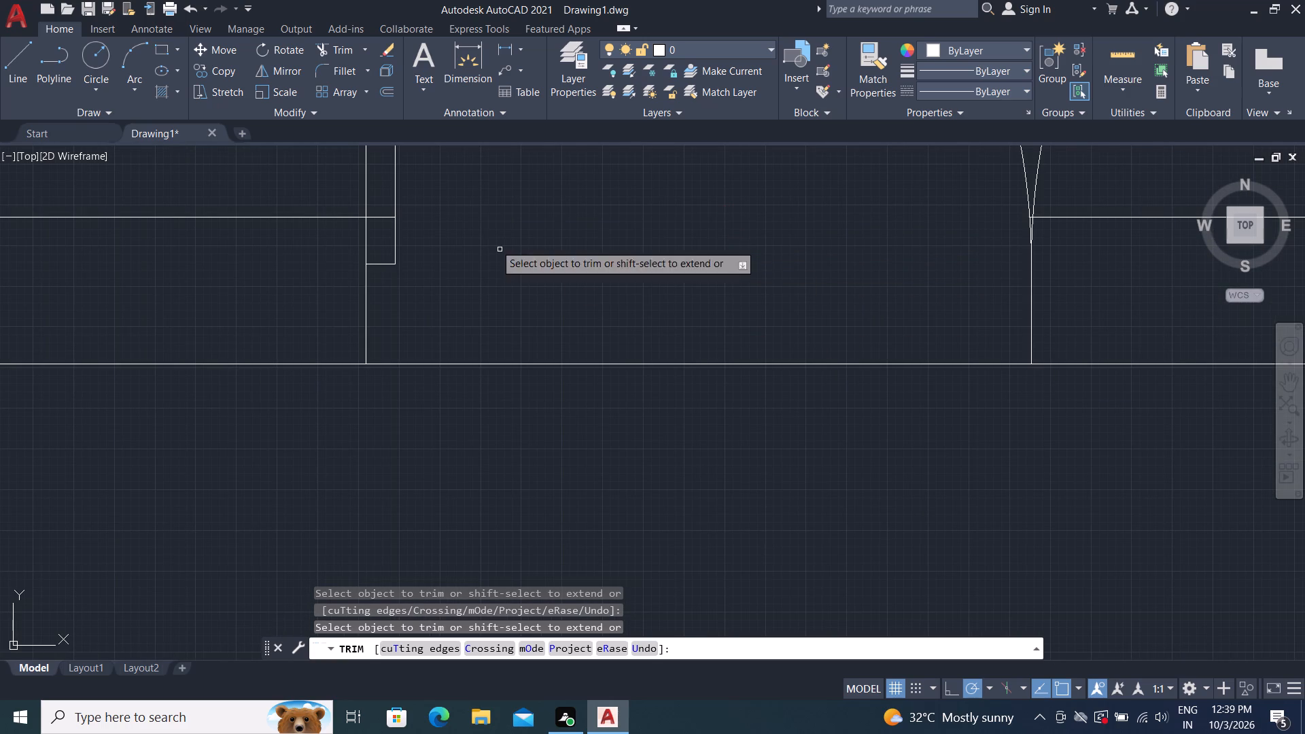
click(389, 216)
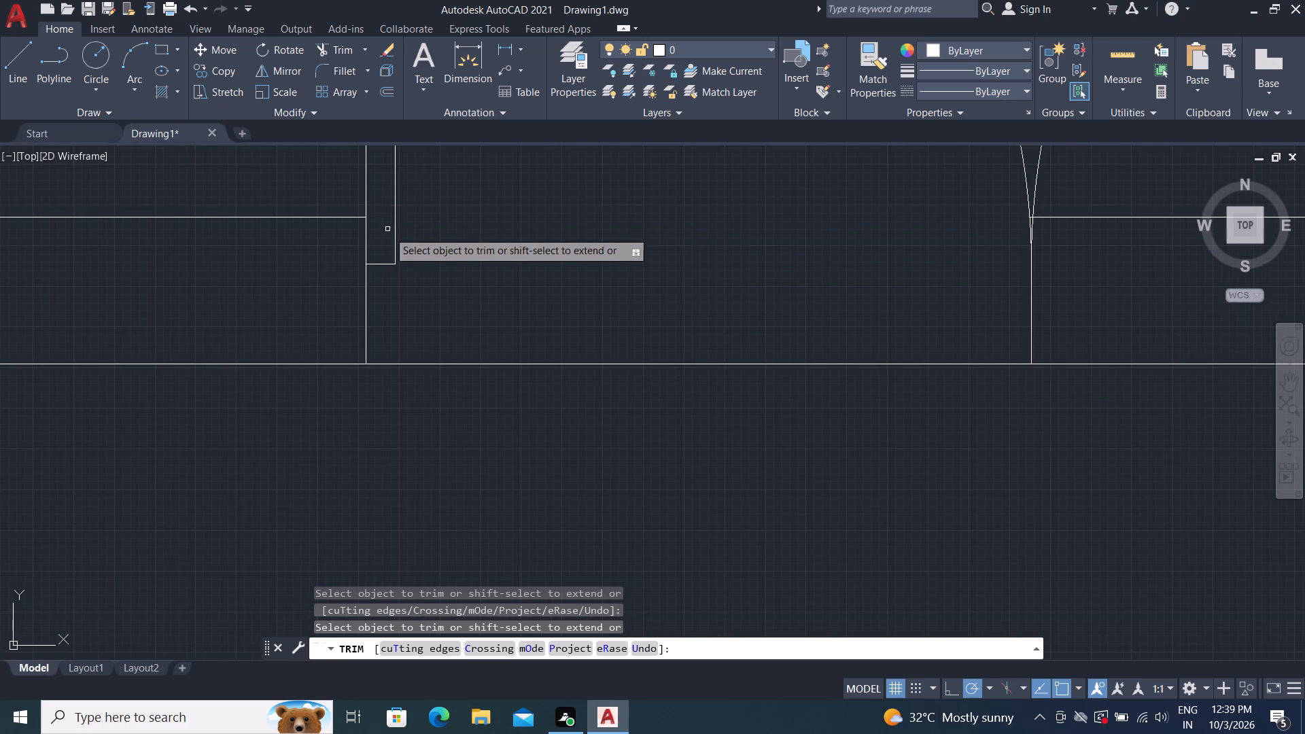
scroll(504, 209, down, 3)
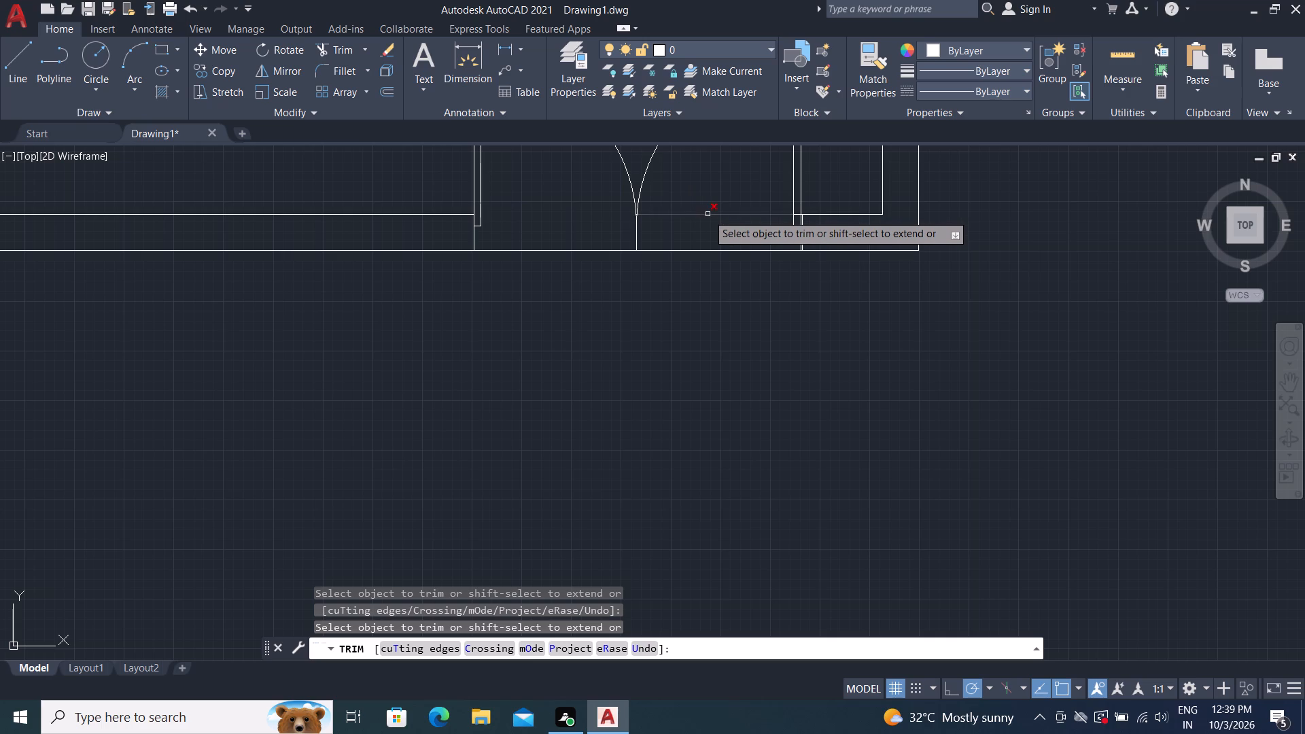
click(708, 214)
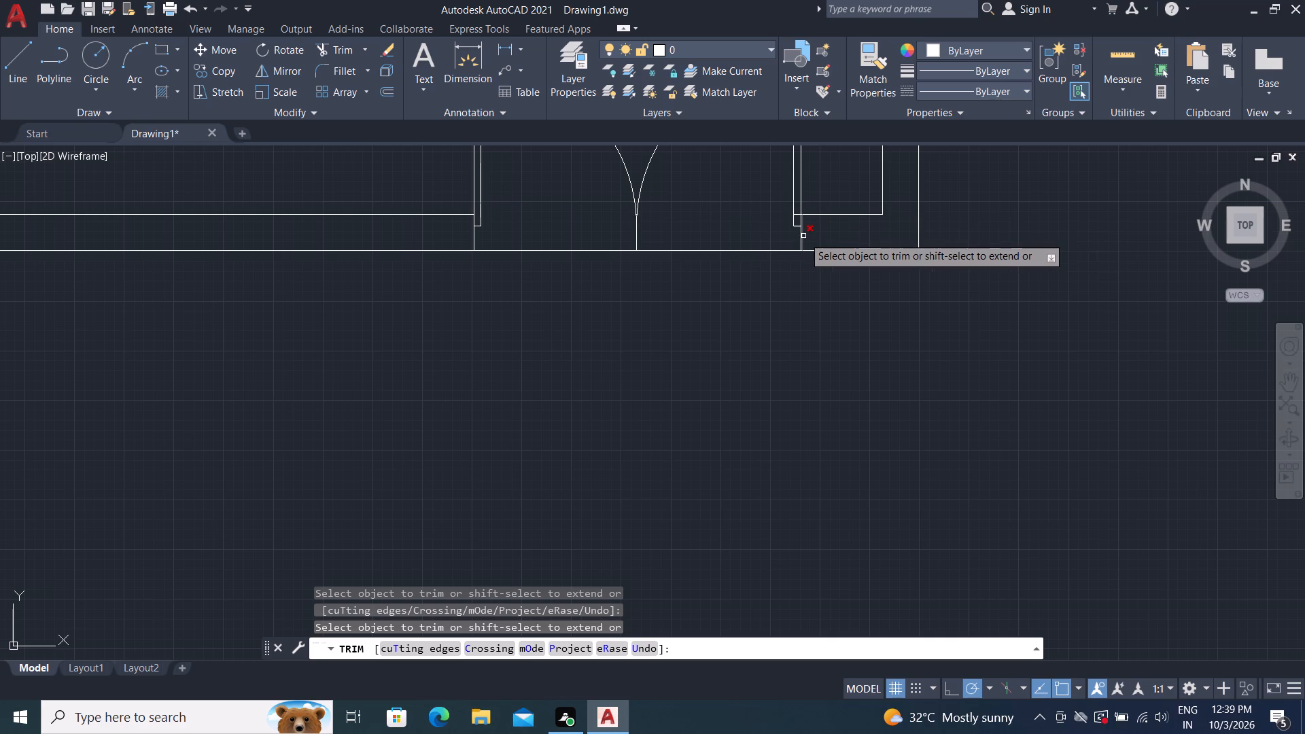
scroll(803, 237, up, 4)
click(780, 237)
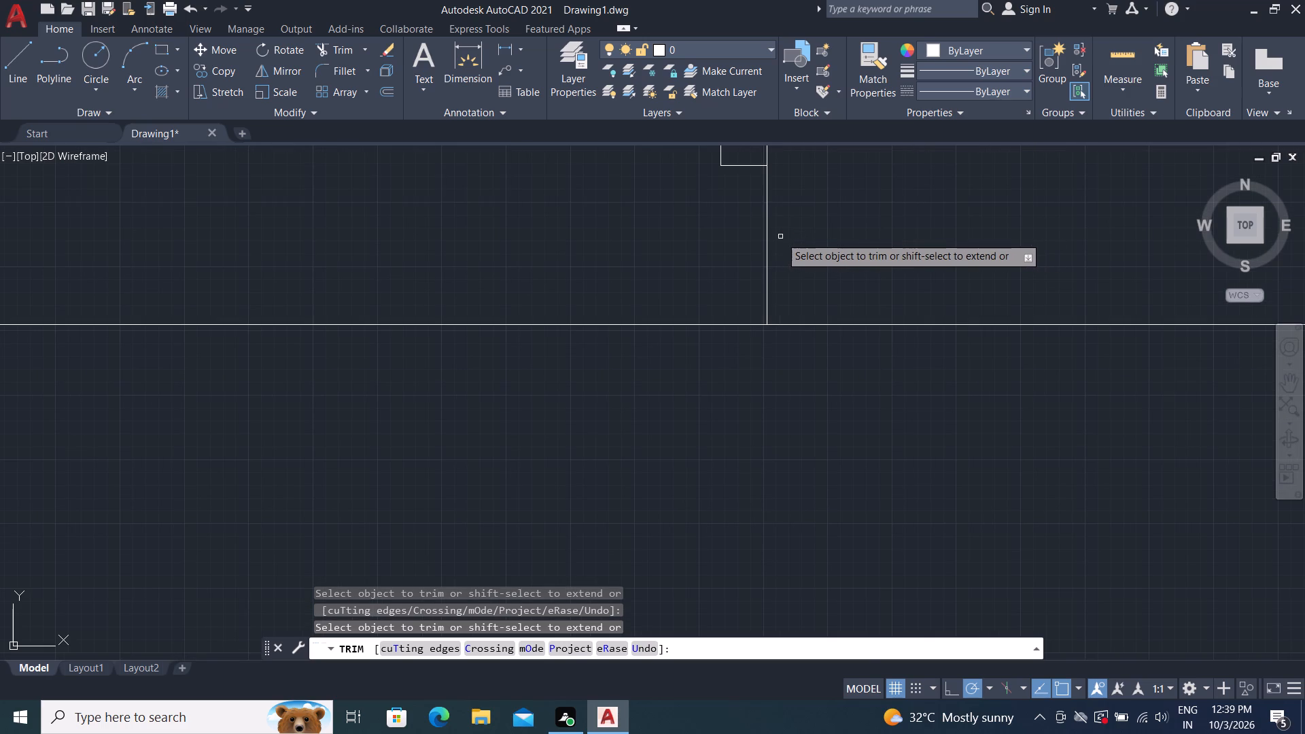
scroll(648, 239, down, 2)
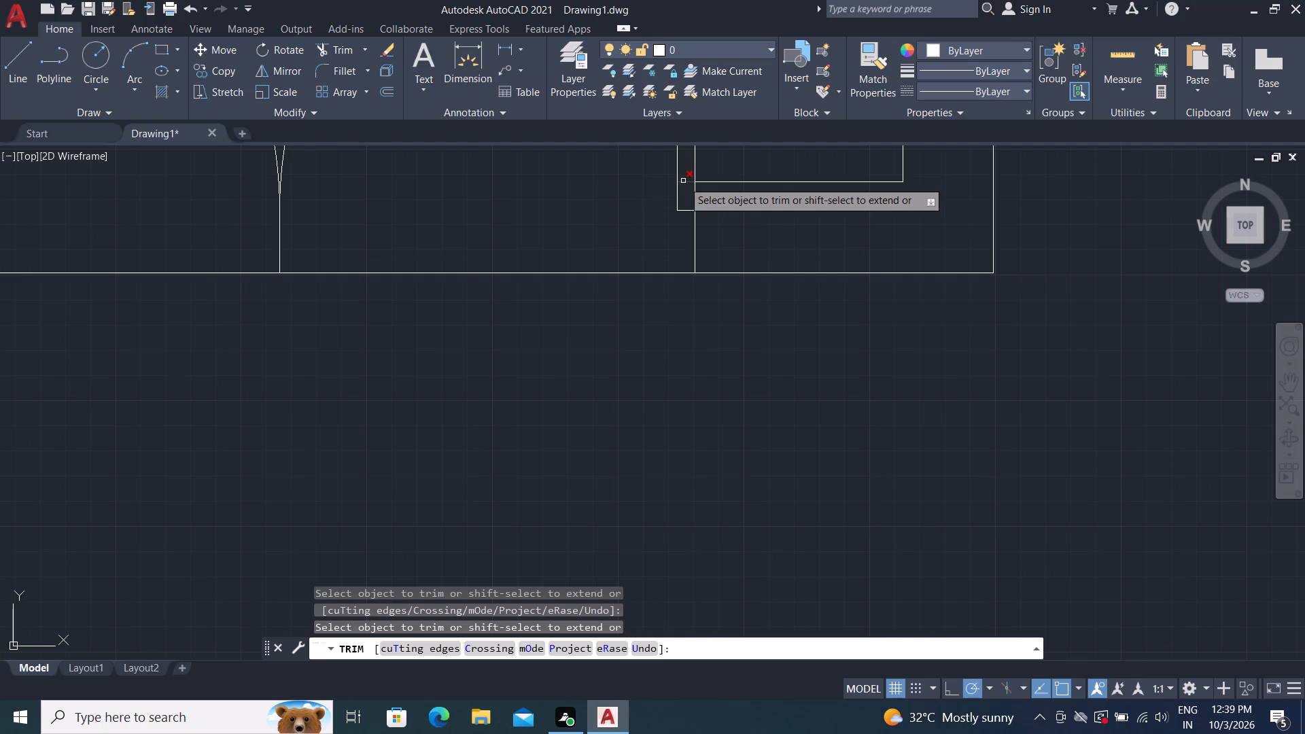
click(683, 180)
scroll(489, 201, down, 2)
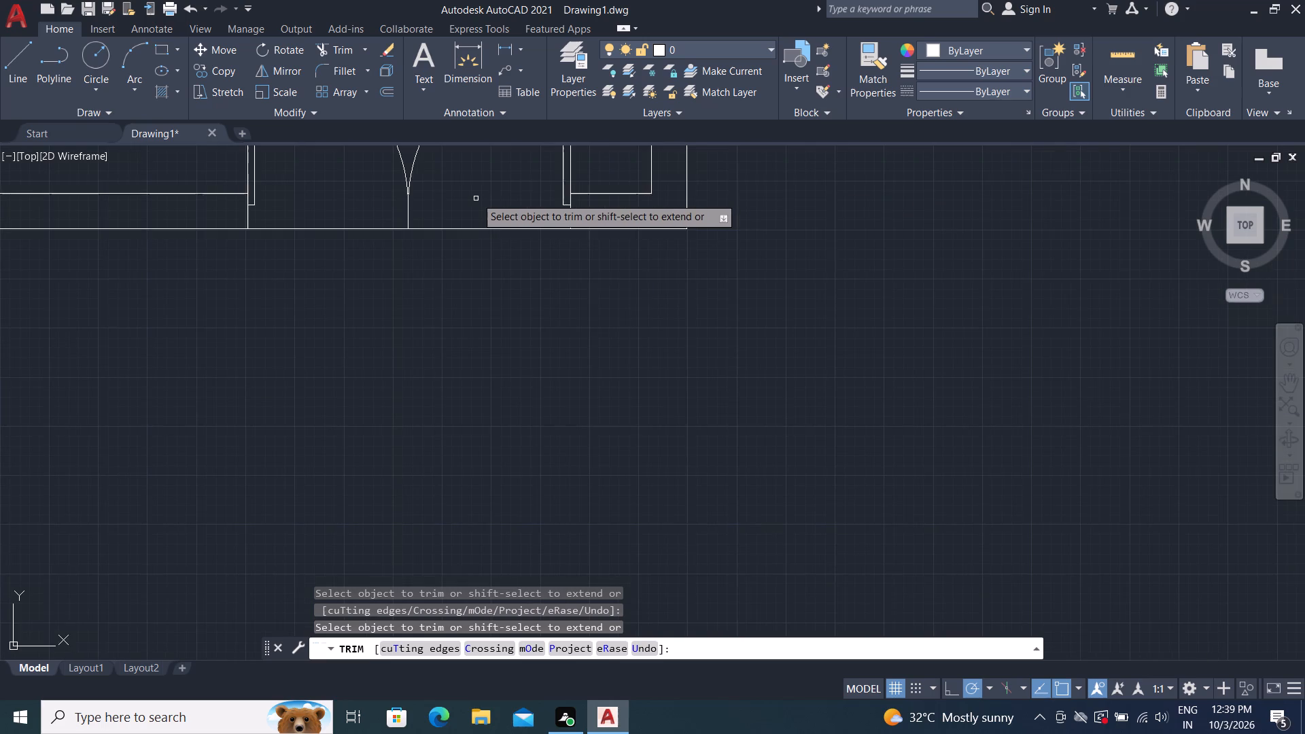
middle_drag(476, 183, 491, 396)
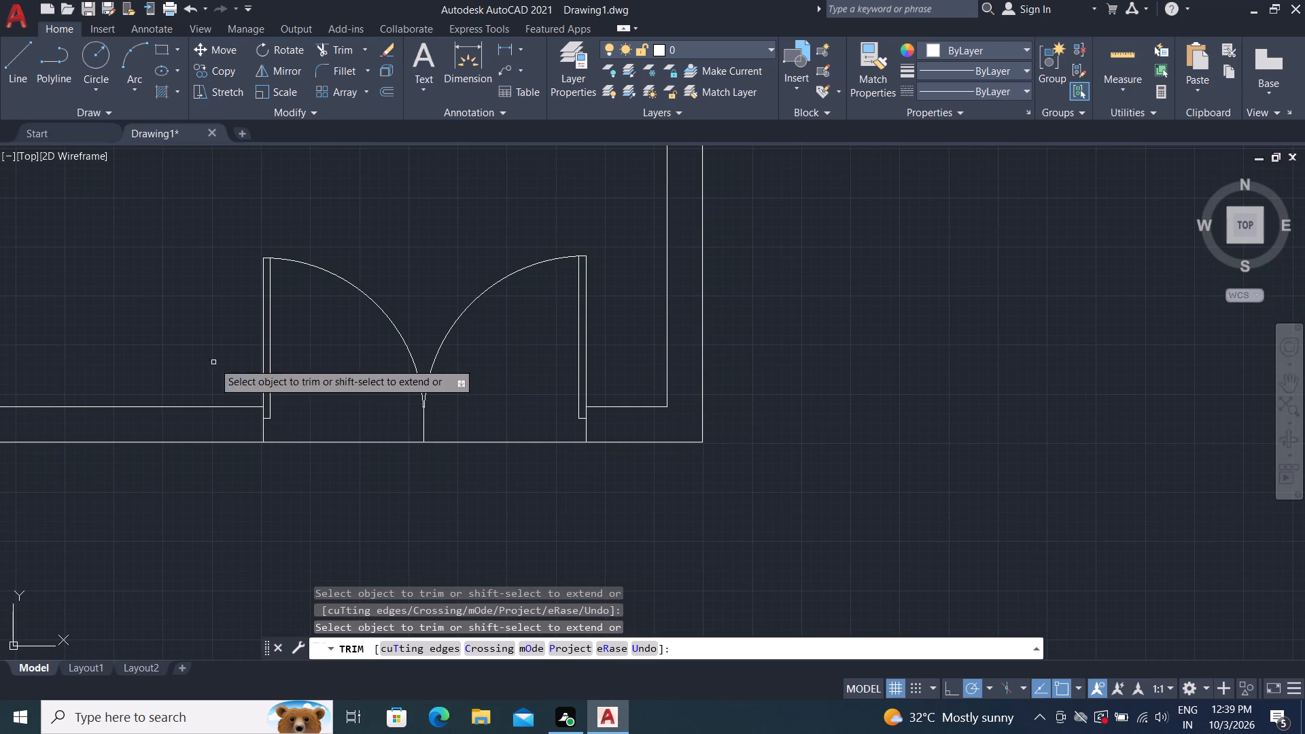
scroll(258, 374, up, 4)
scroll(258, 372, down, 3)
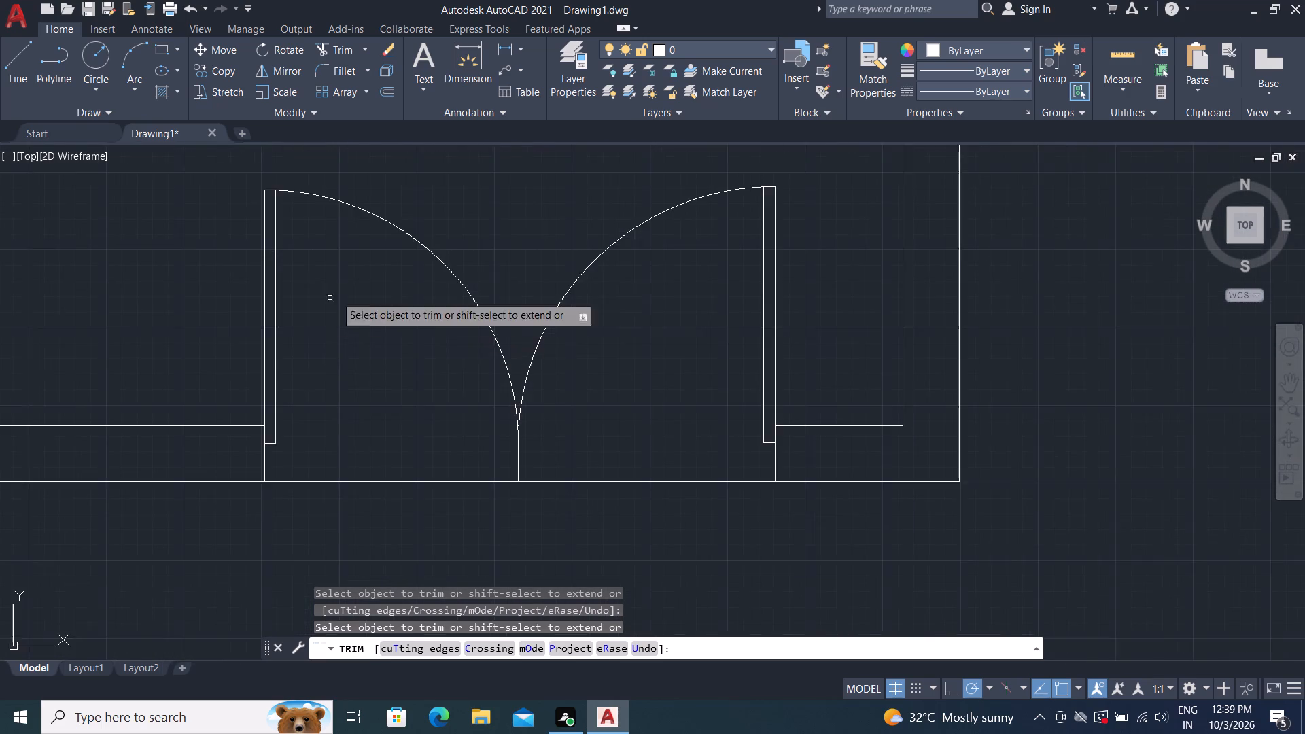
scroll(394, 282, down, 5)
middle_drag(512, 260, 533, 290)
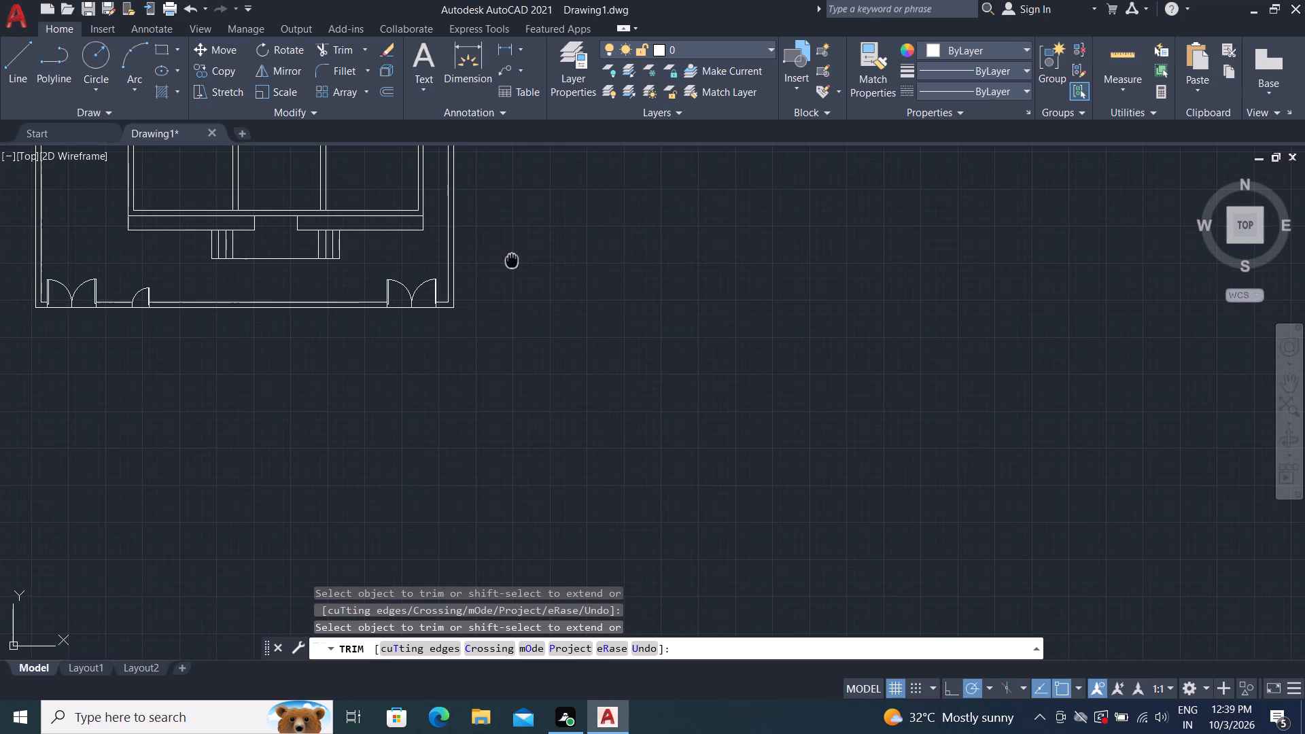
middle_drag(533, 290, 578, 383)
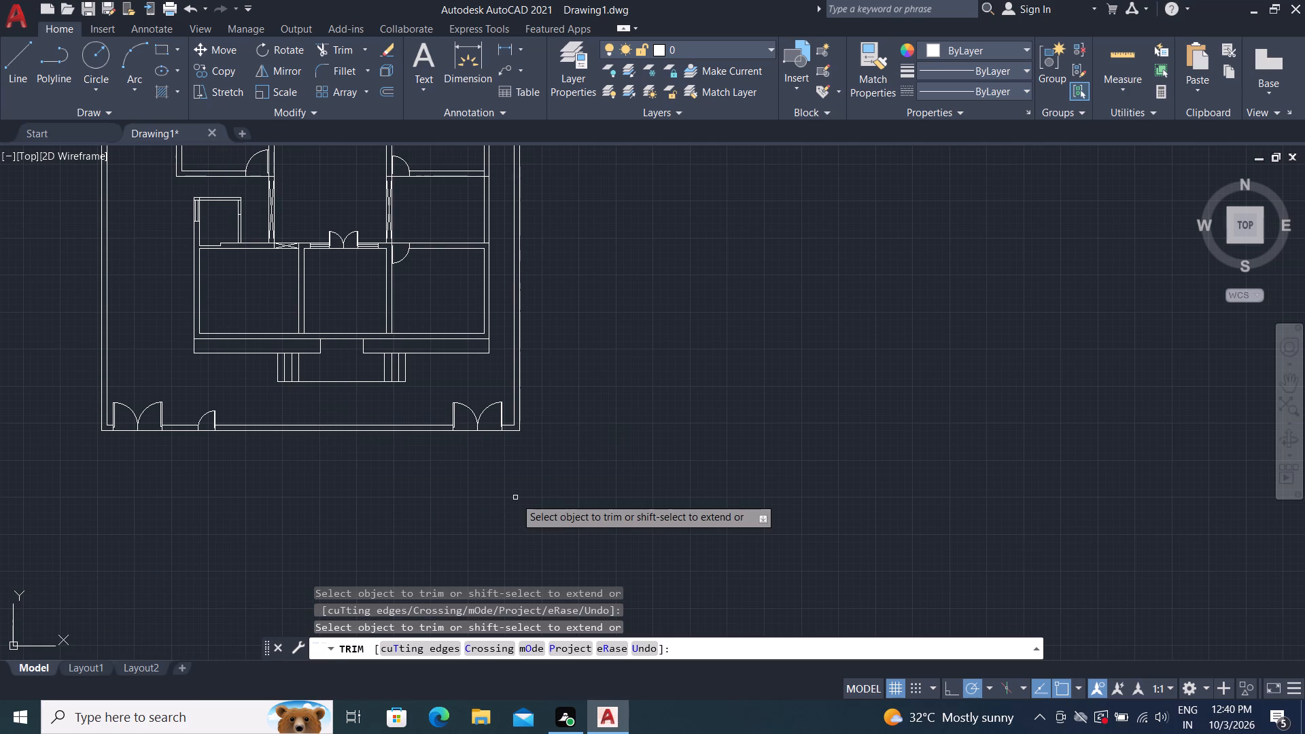
key(Escape)
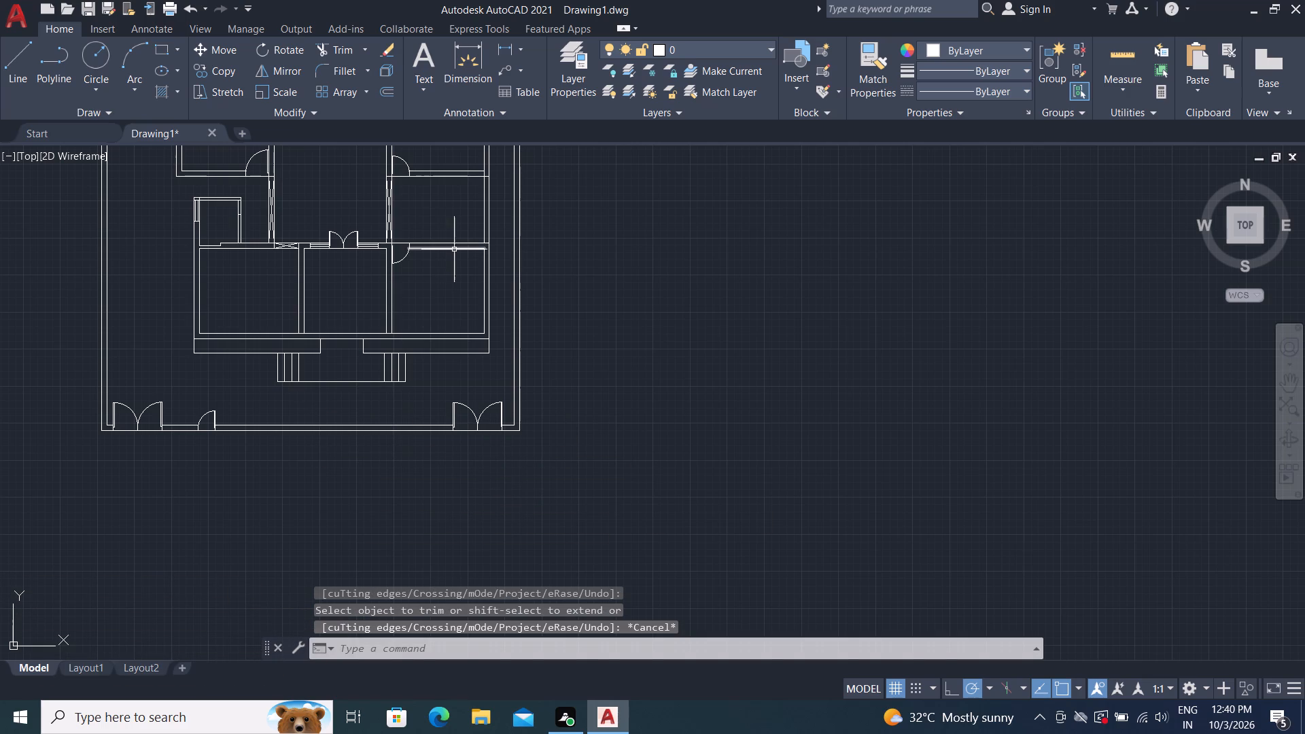
Examine the interior walls, doors and openings from the front rooms up to the rear rooms.
scroll(304, 256, up, 4)
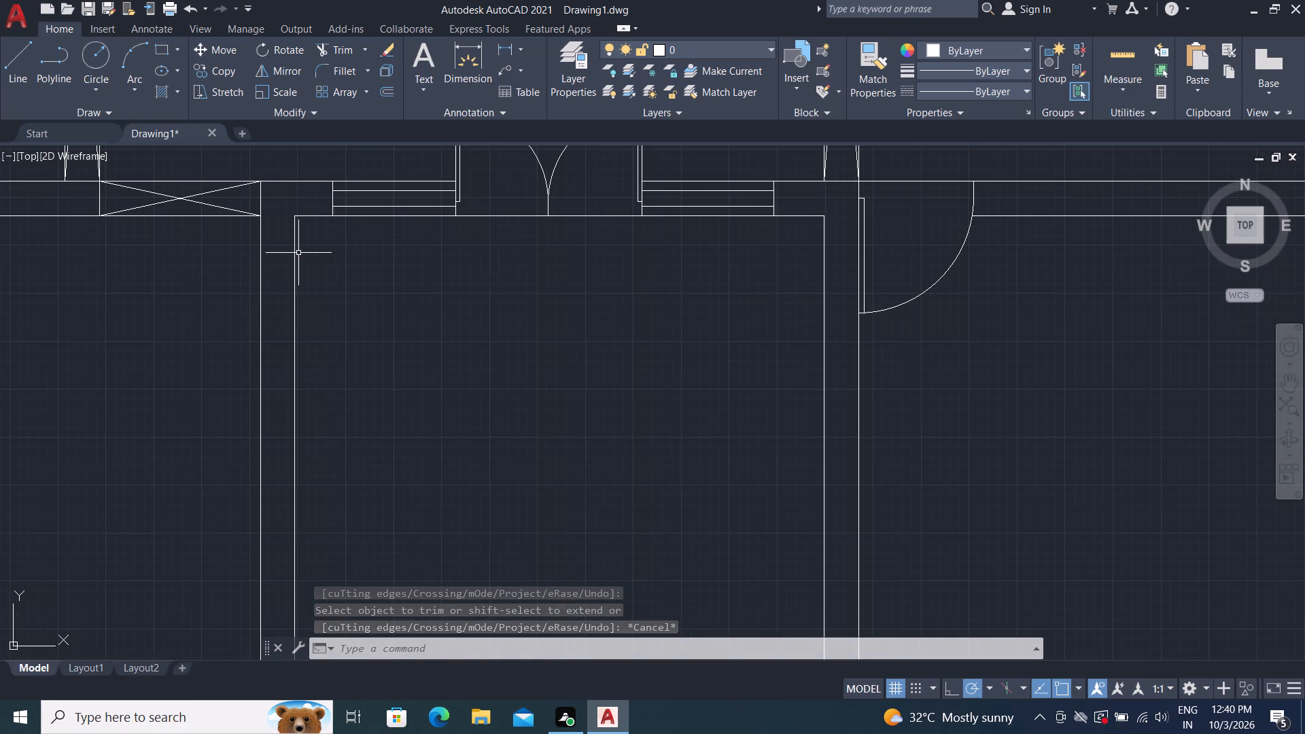
middle_drag(298, 253, 623, 465)
scroll(487, 321, down, 2)
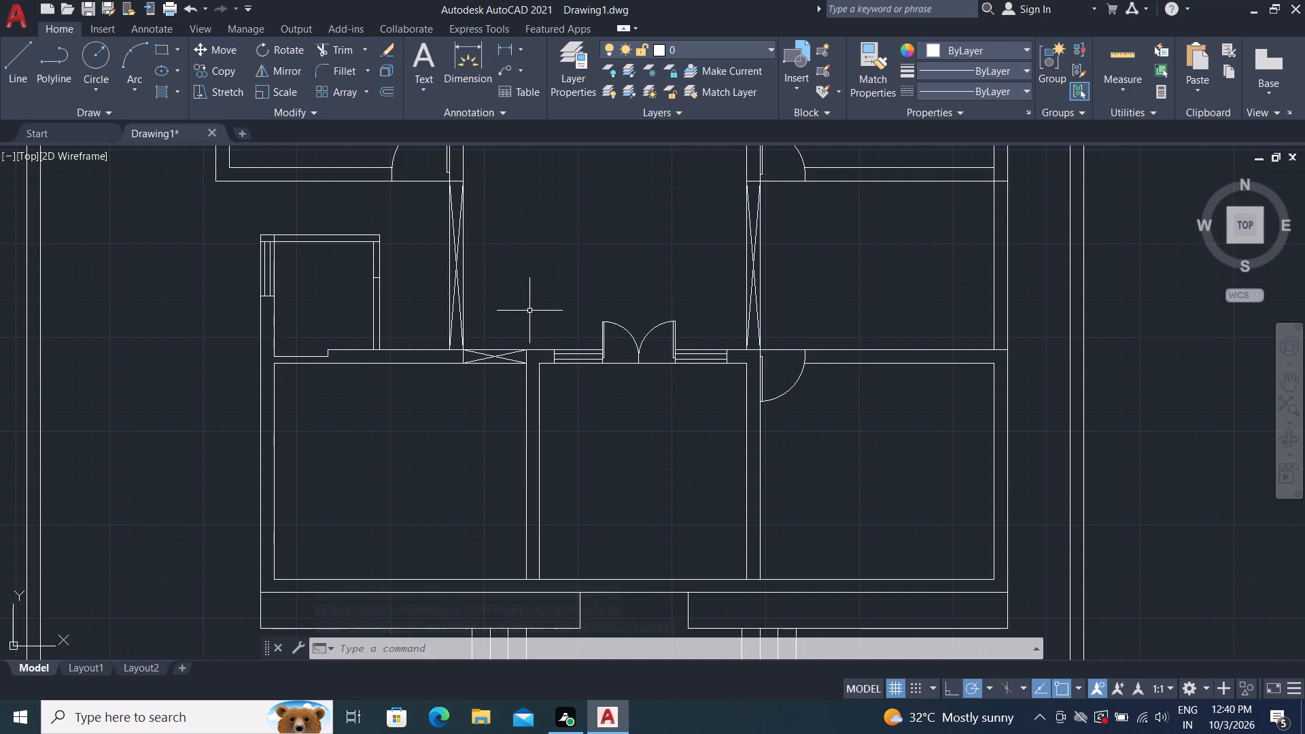
middle_drag(529, 307, 563, 577)
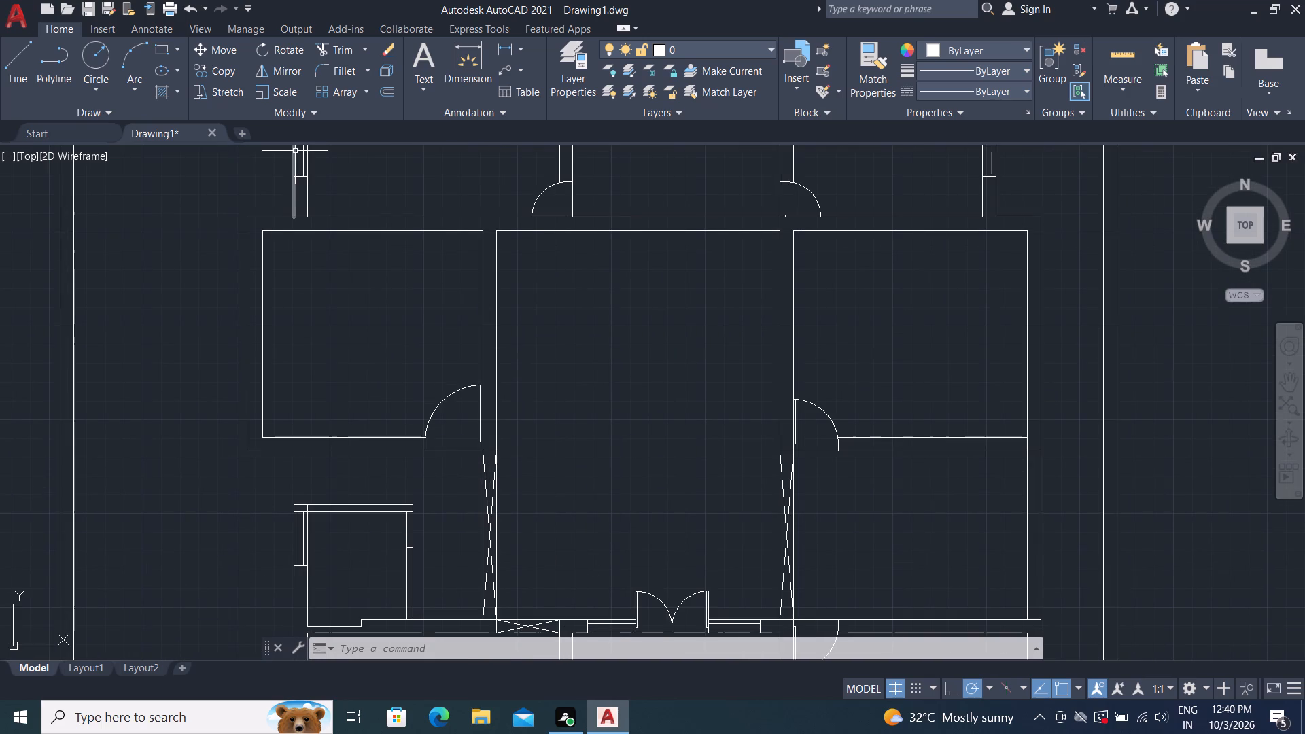
scroll(351, 174, up, 1)
middle_drag(358, 179, 419, 332)
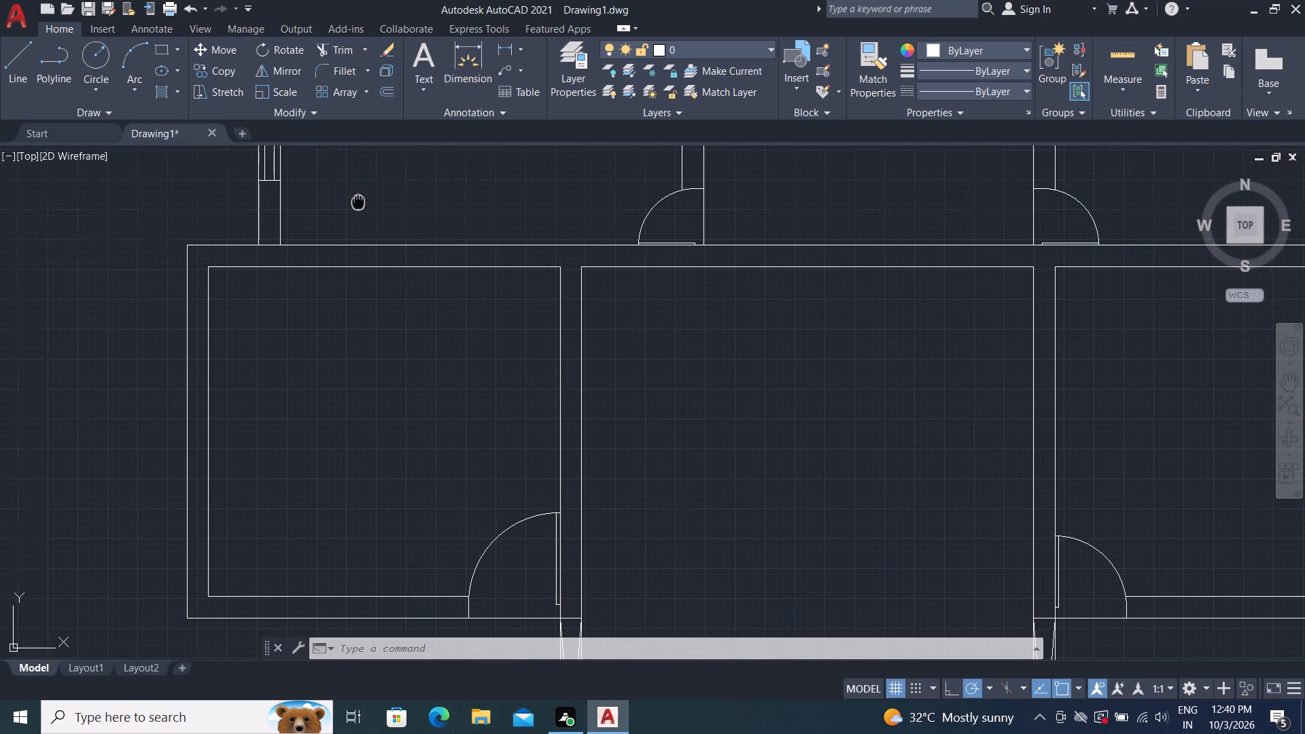
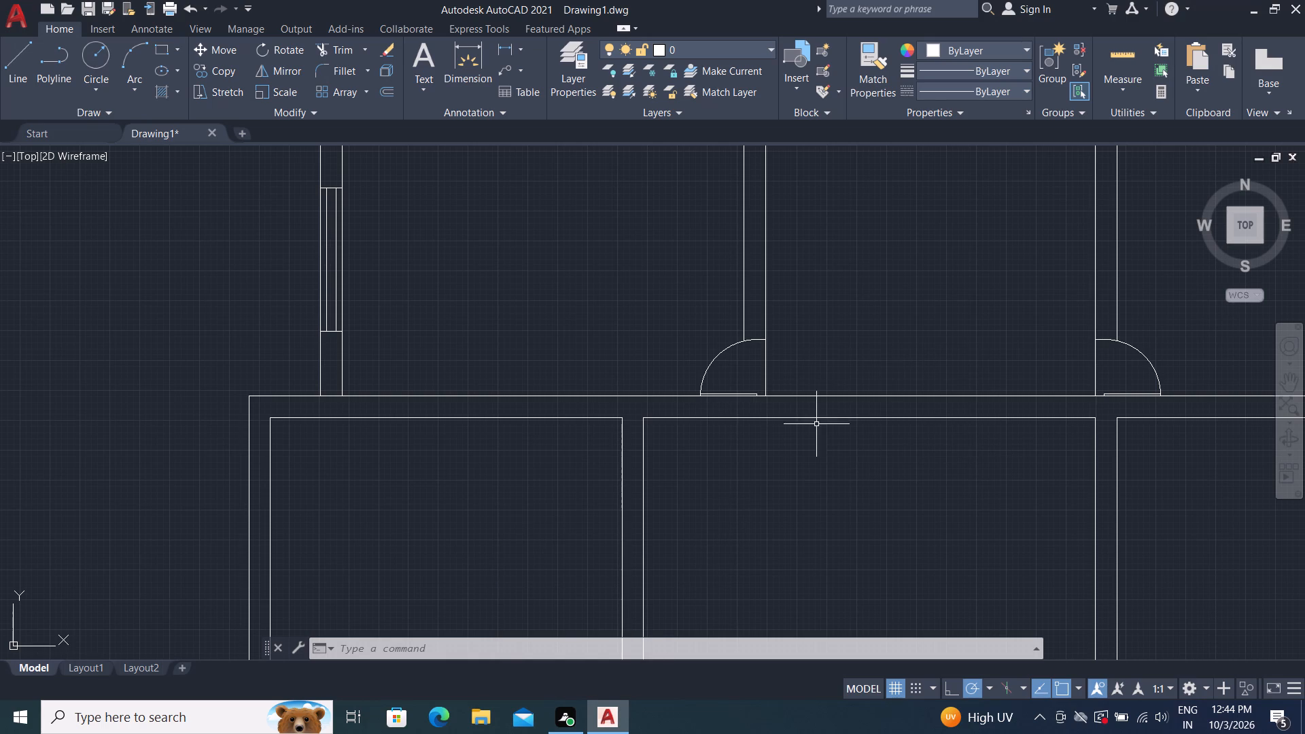
Extend the rear middle room's left wall face and the room below's right wall face across the horizontal wall between the two rooms.
scroll(732, 457, down, 1)
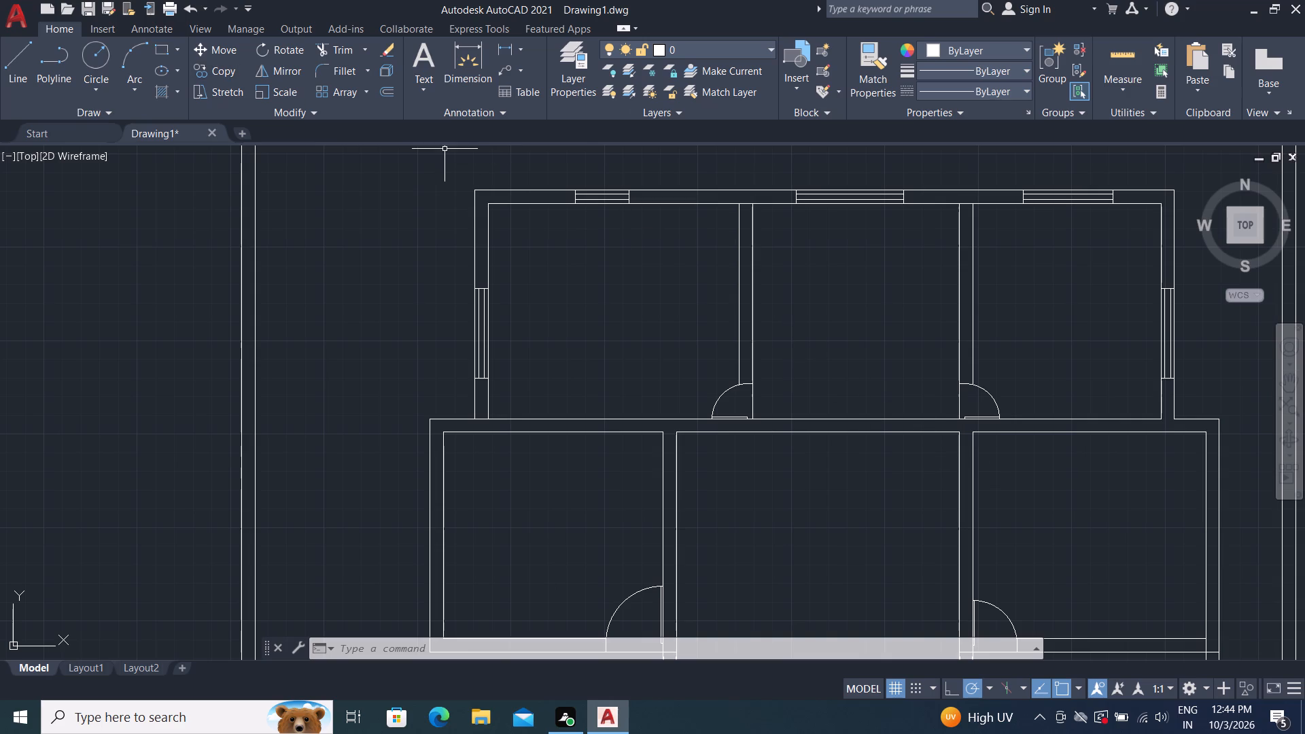
text(EX)
key(space)
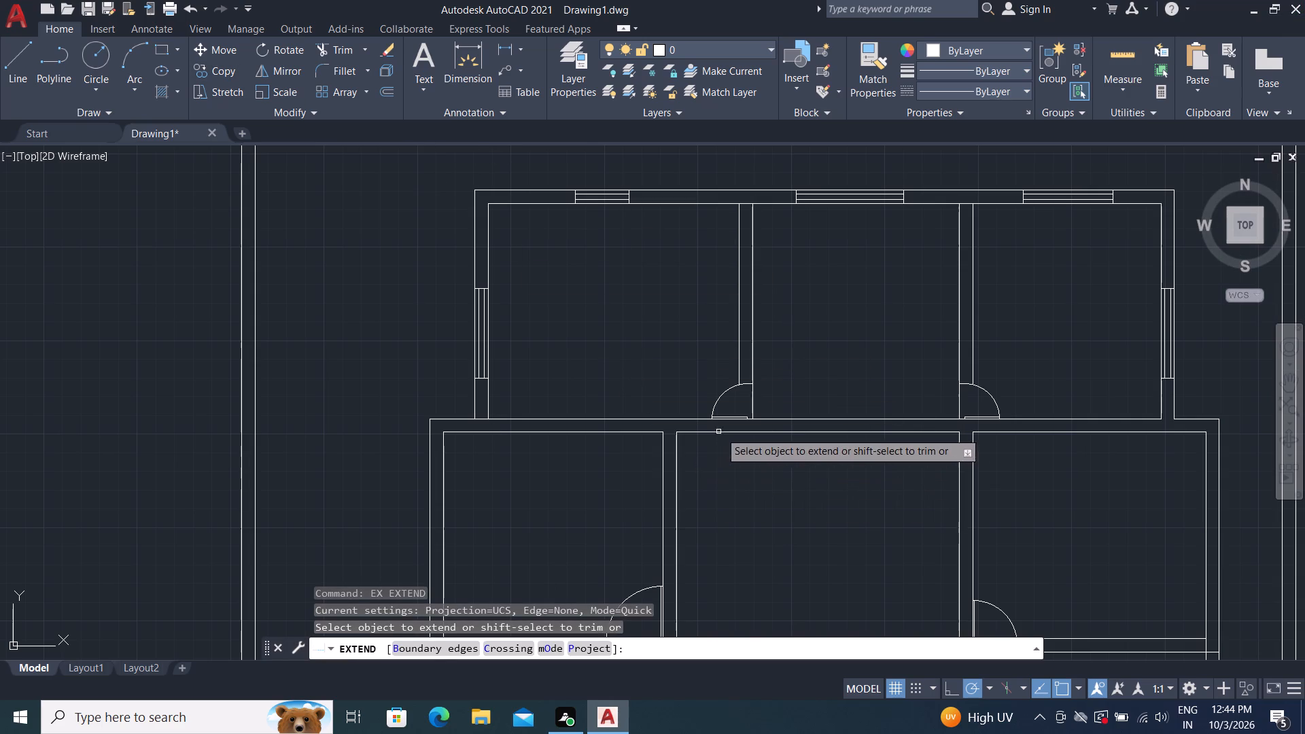
click(754, 398)
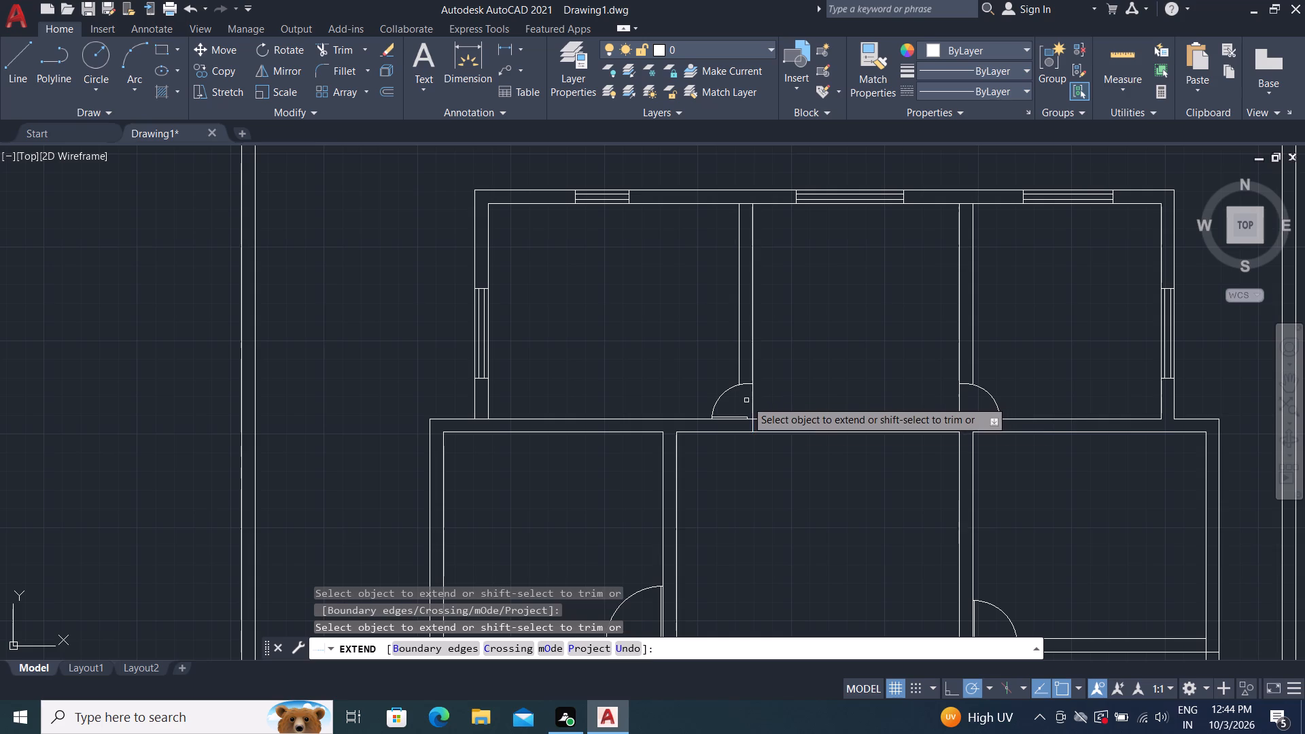
click(960, 440)
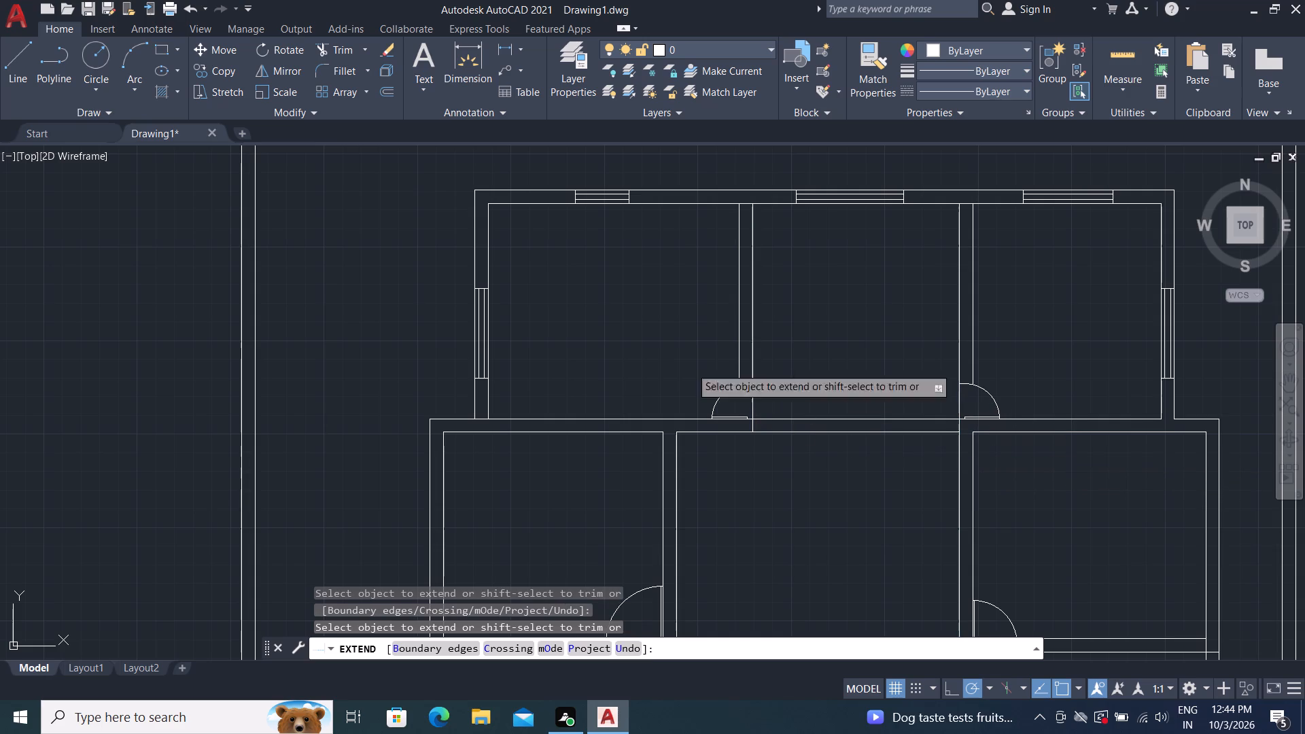
Draw two crossing diagonal lines between opposite corners of the horizontal wall section separating the rear middle room from the room below.
click(17, 50)
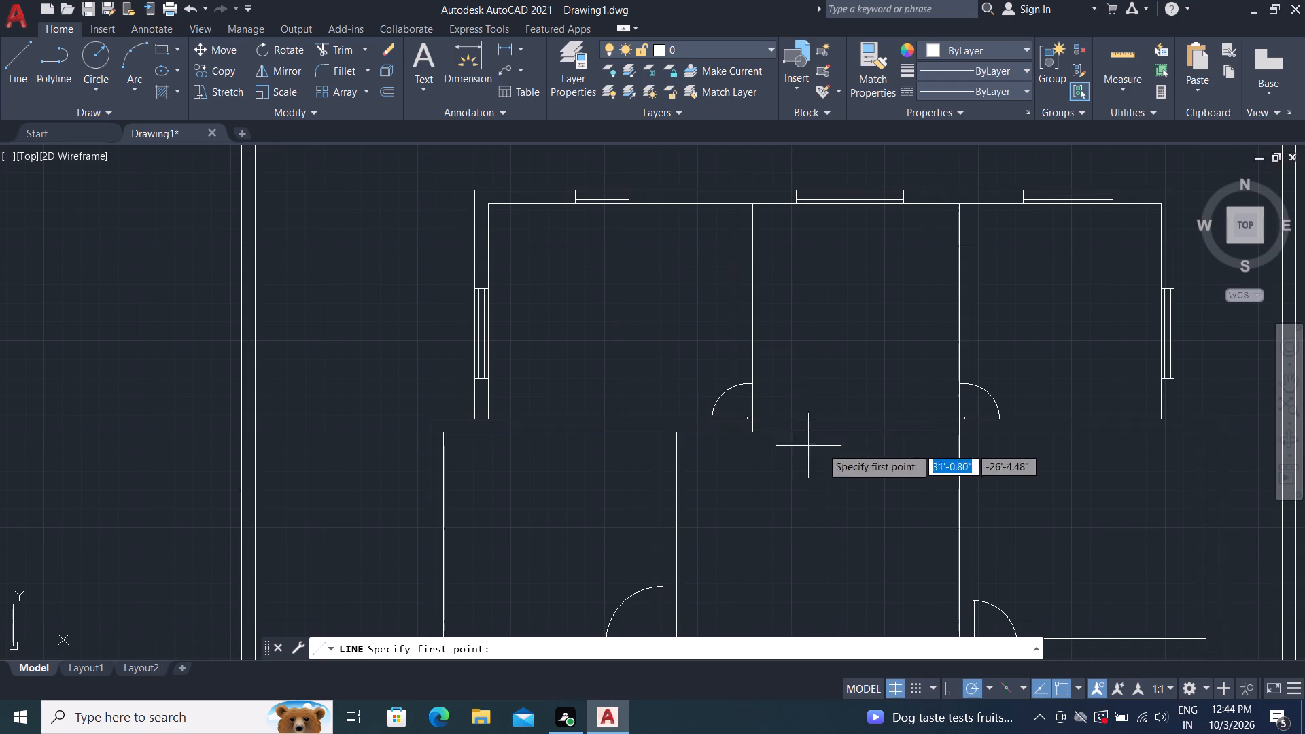
middle_drag(889, 466, 761, 439)
scroll(749, 424, up, 1)
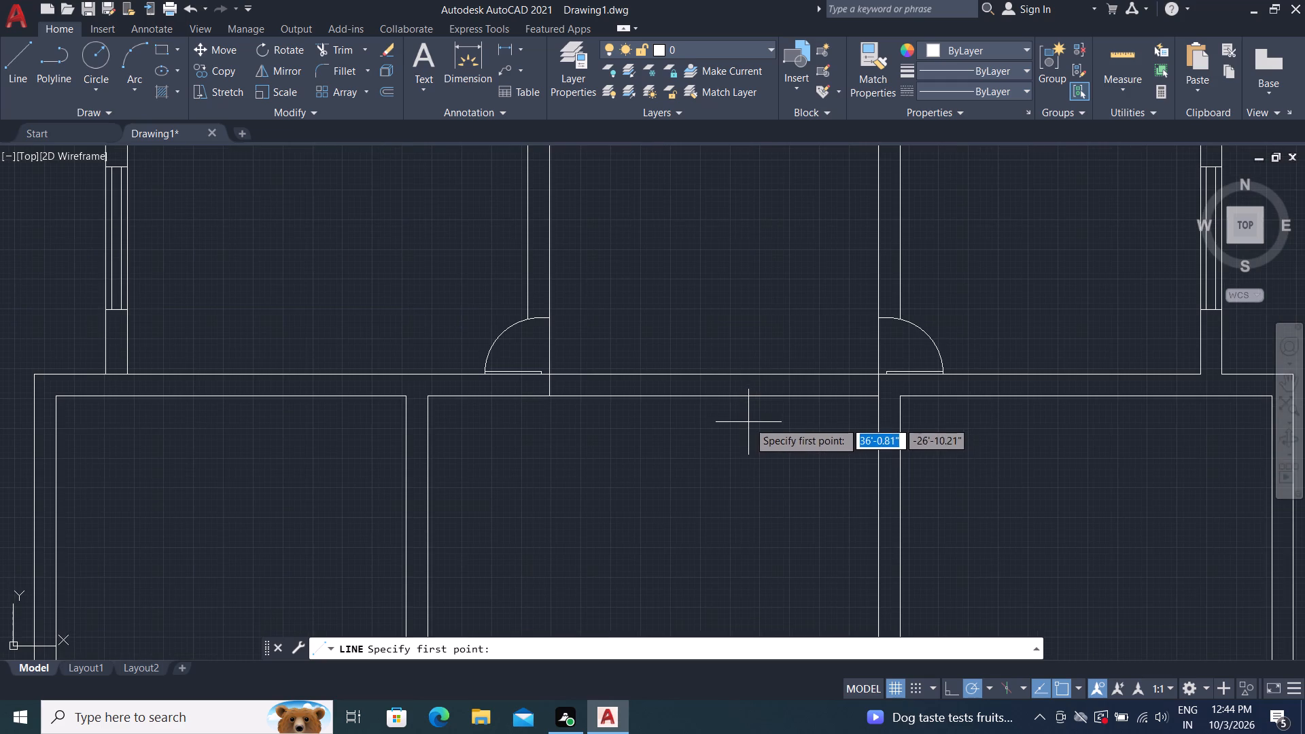
scroll(746, 418, up, 2)
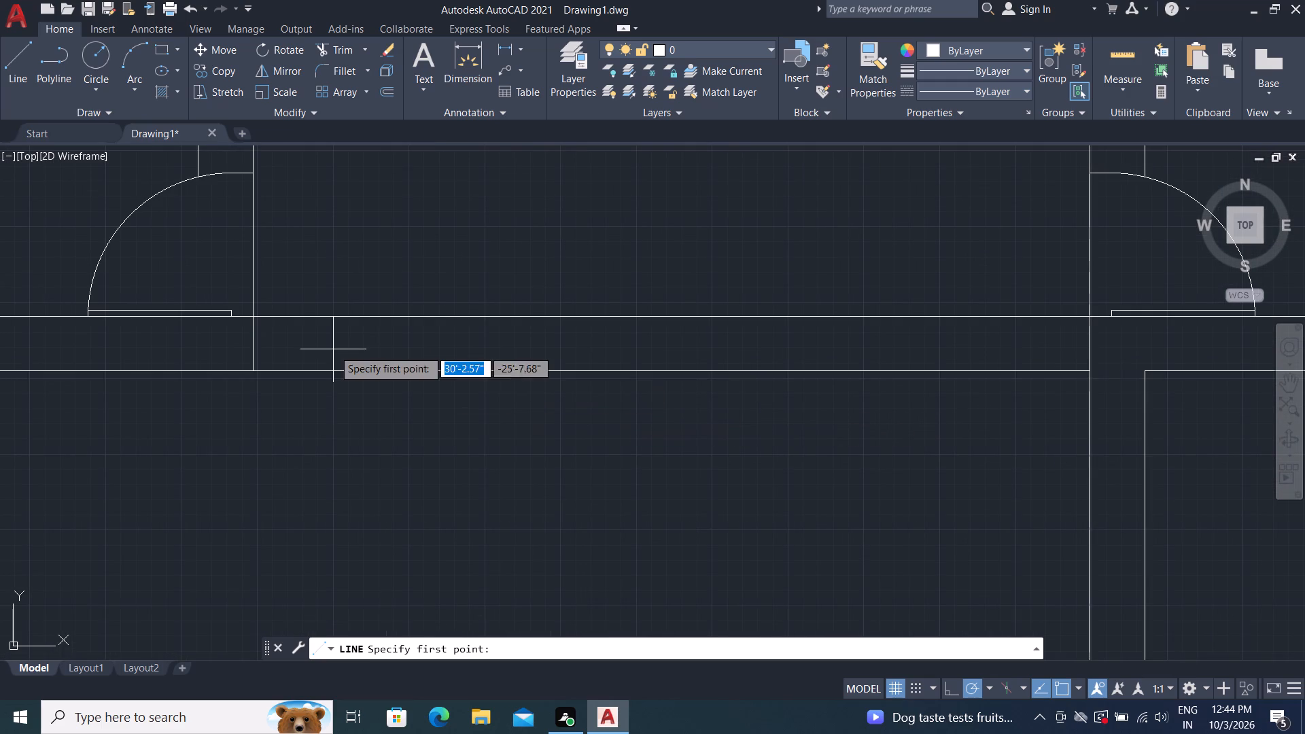
click(247, 318)
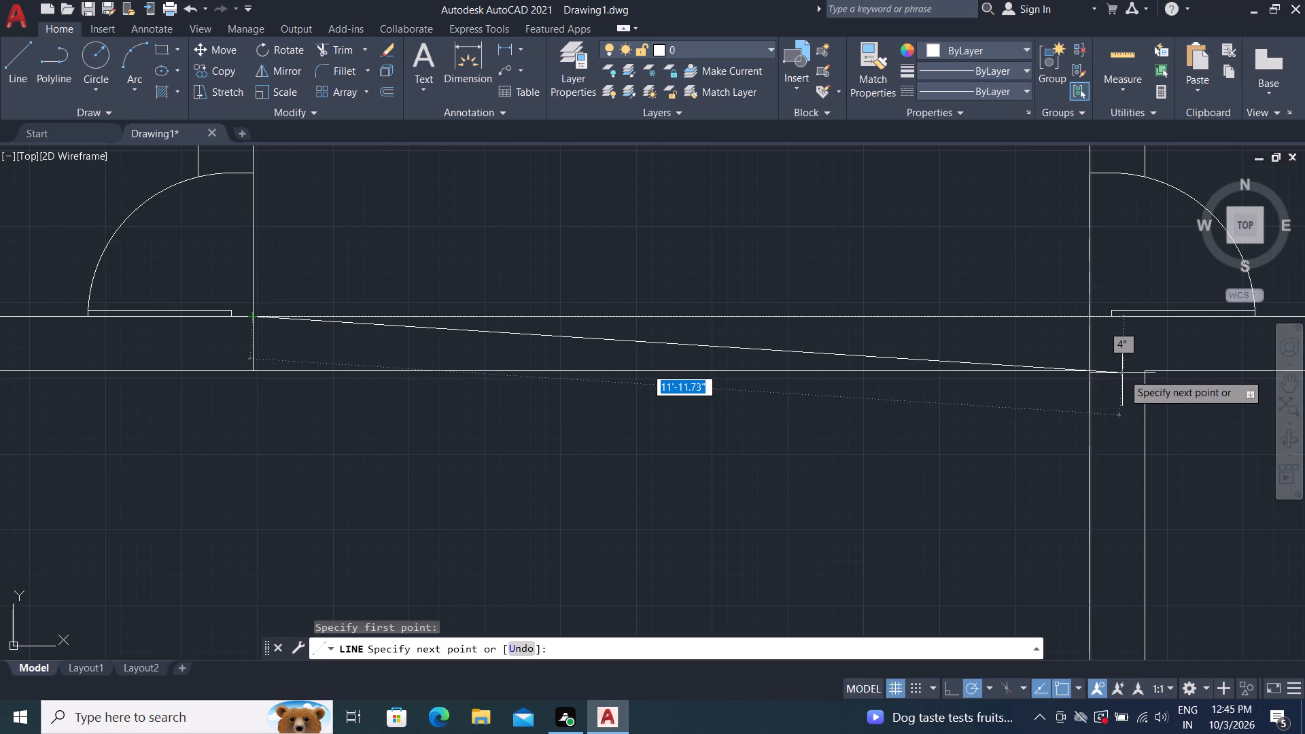
click(1090, 372)
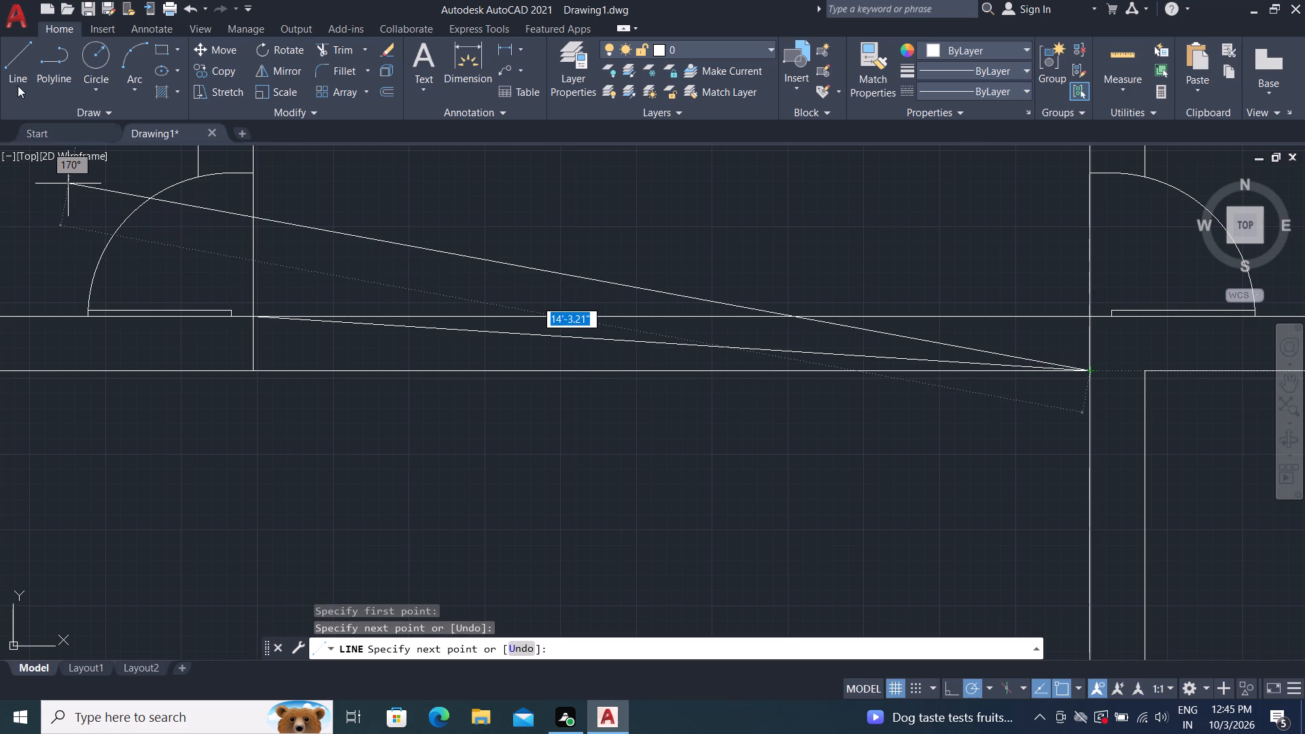
drag(12, 53, 15, 60)
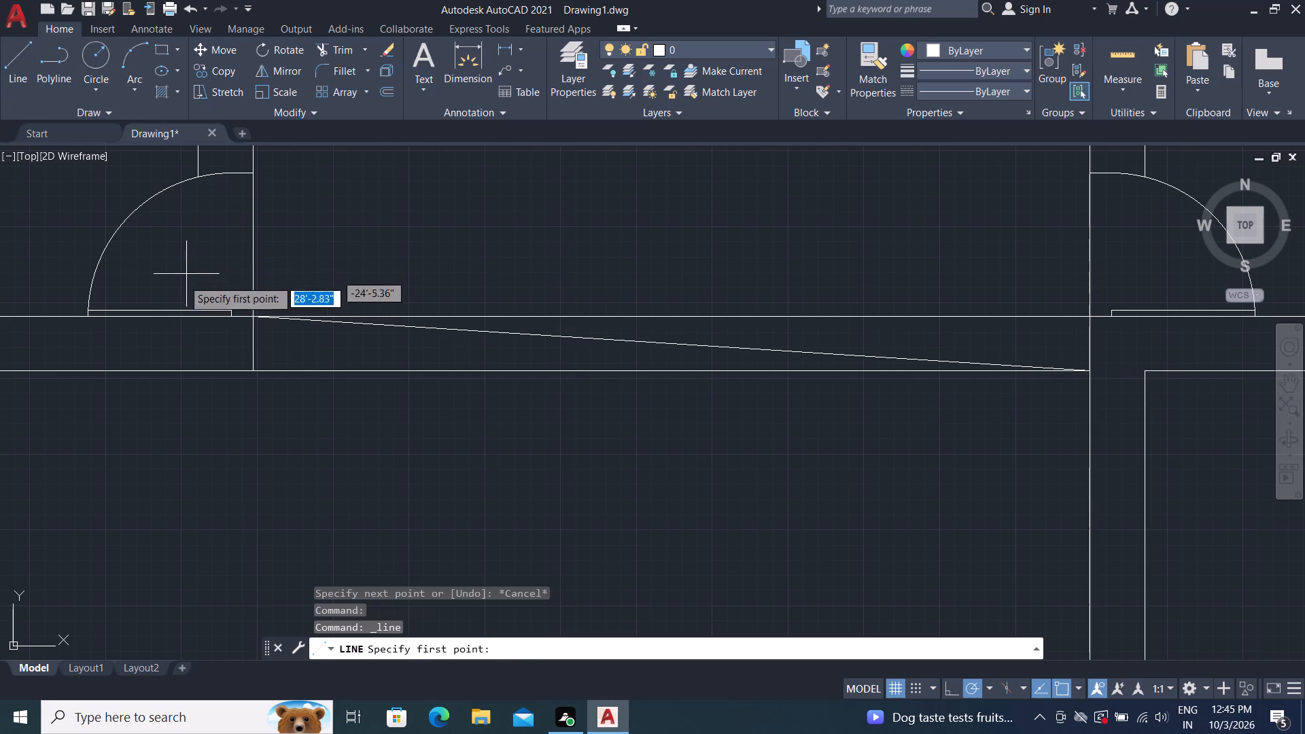
click(250, 370)
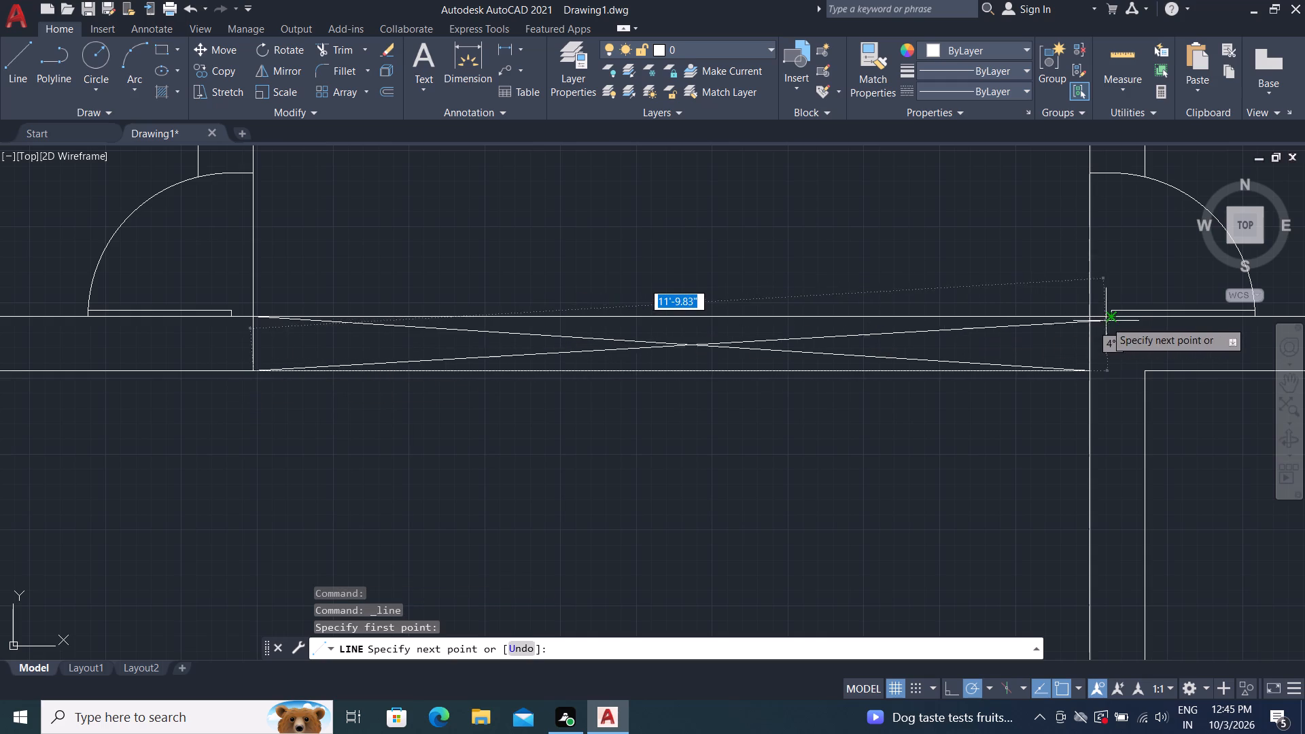
click(1092, 319)
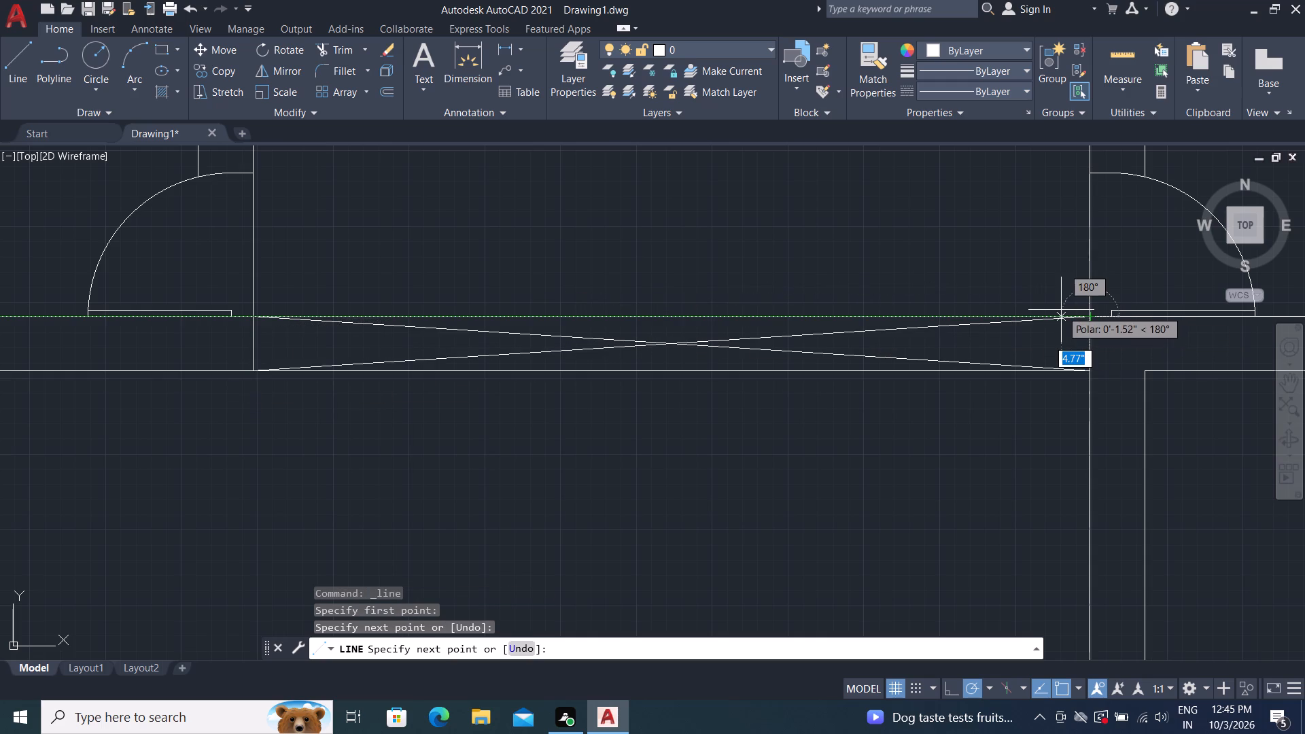
key(Escape)
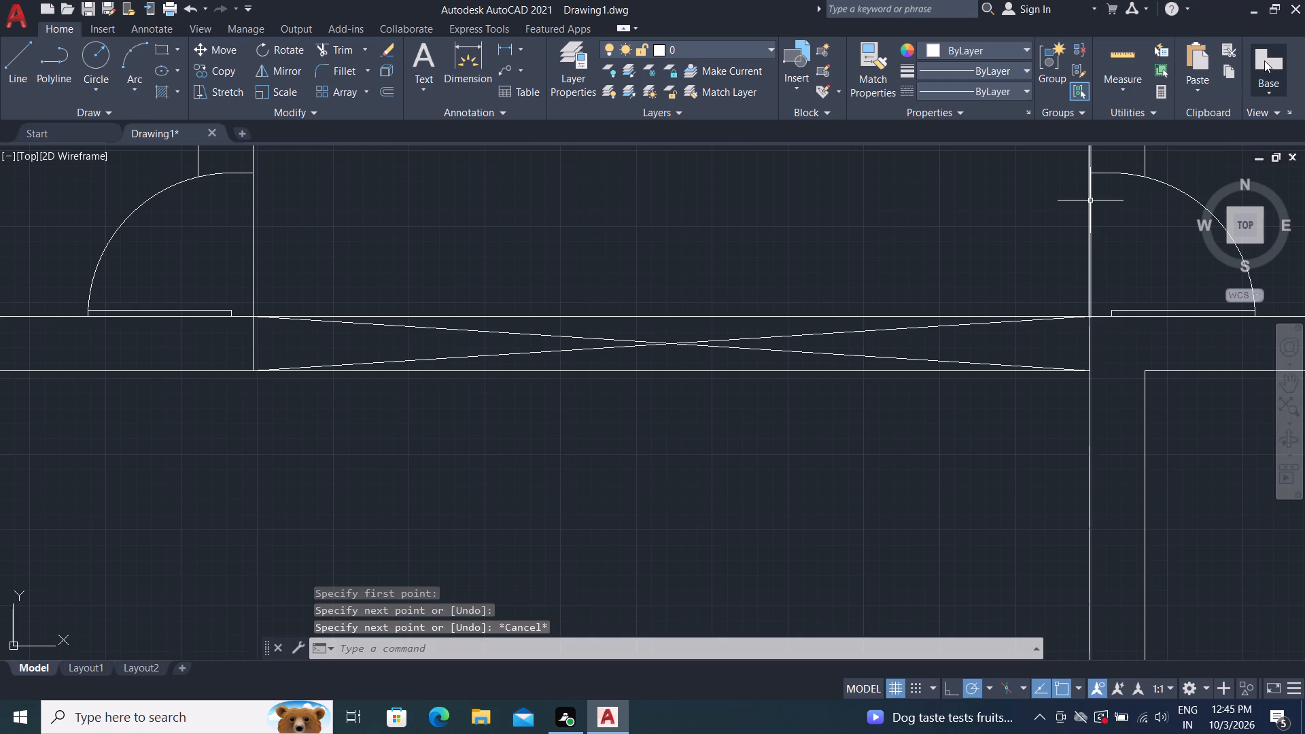
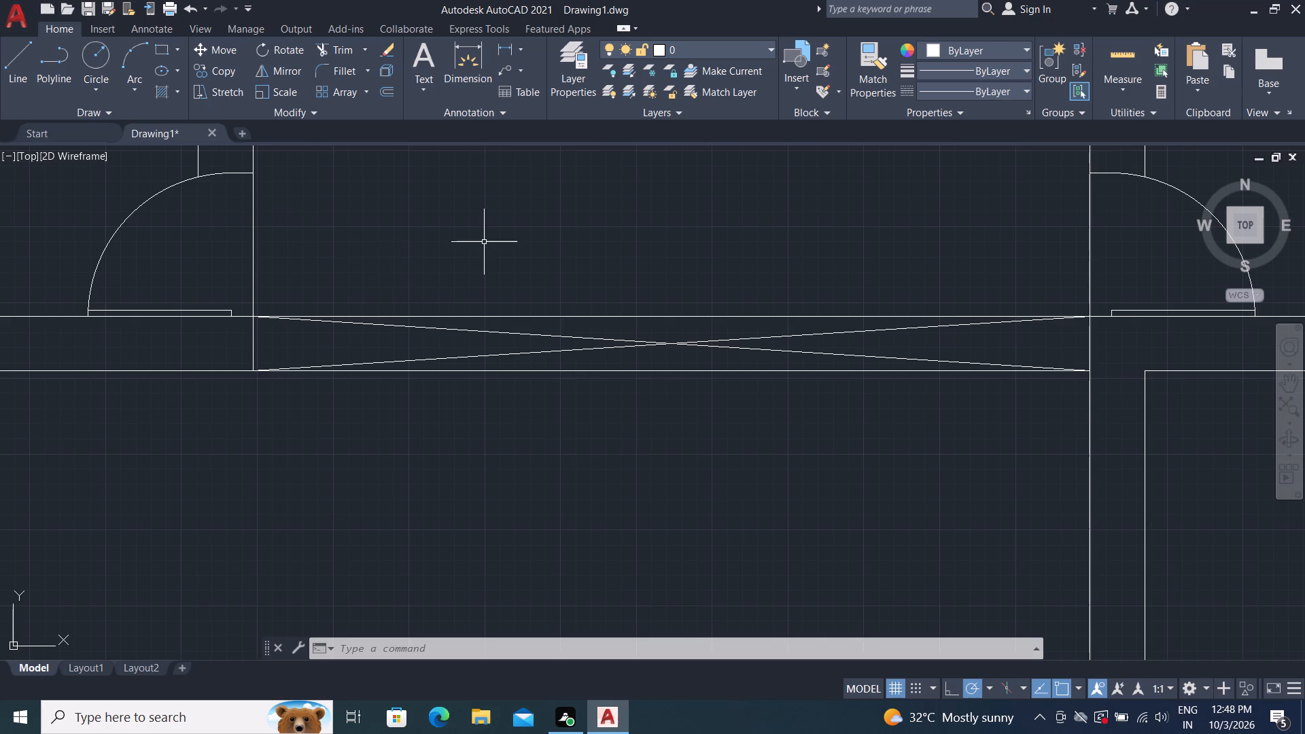
Draw a 9" line across the outer wall of the middle row's left room, about 3' below its upper inner corner.
scroll(540, 553, down, 1)
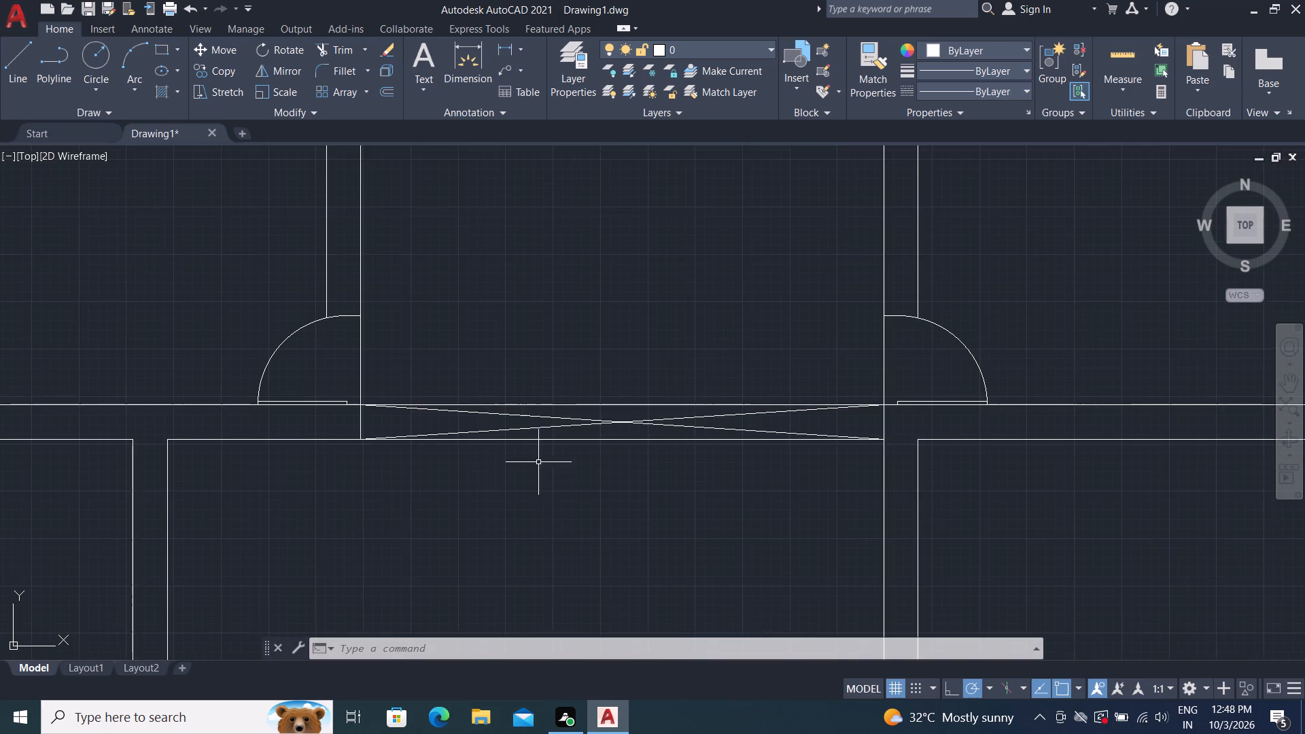
scroll(534, 427, down, 4)
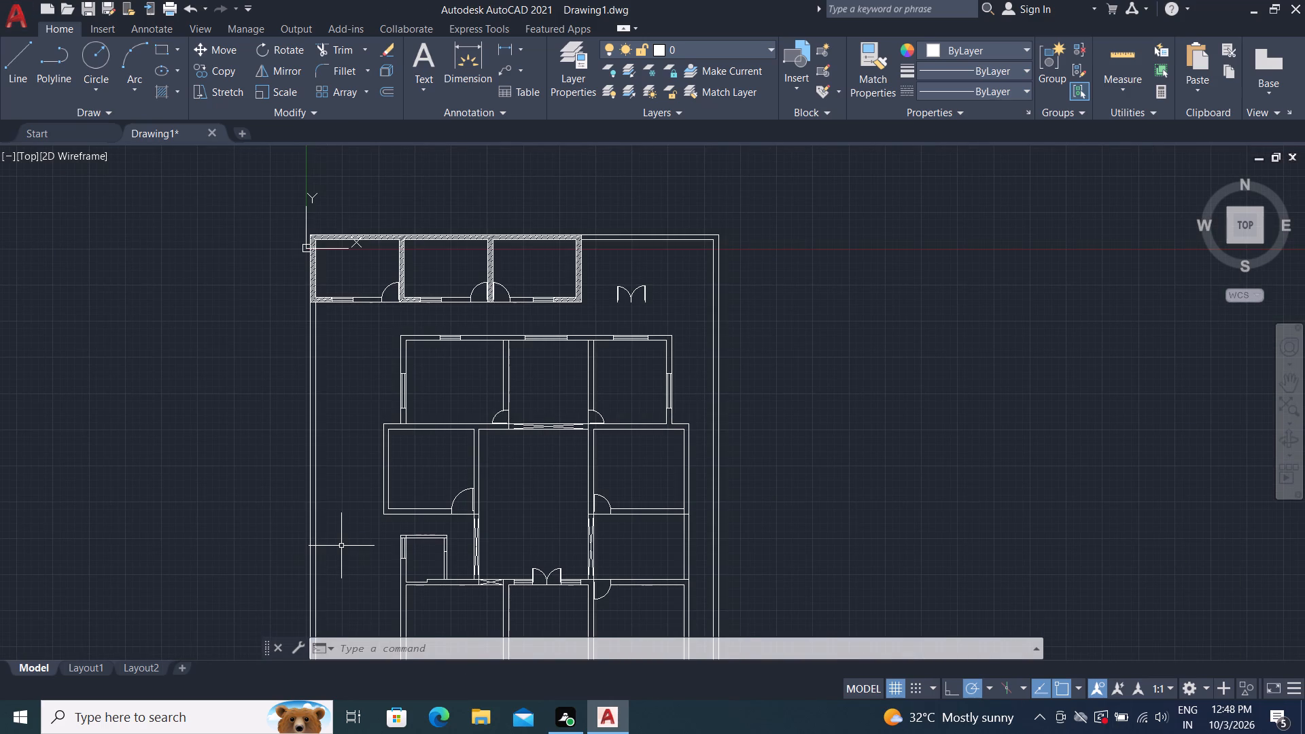
scroll(341, 546, up, 2)
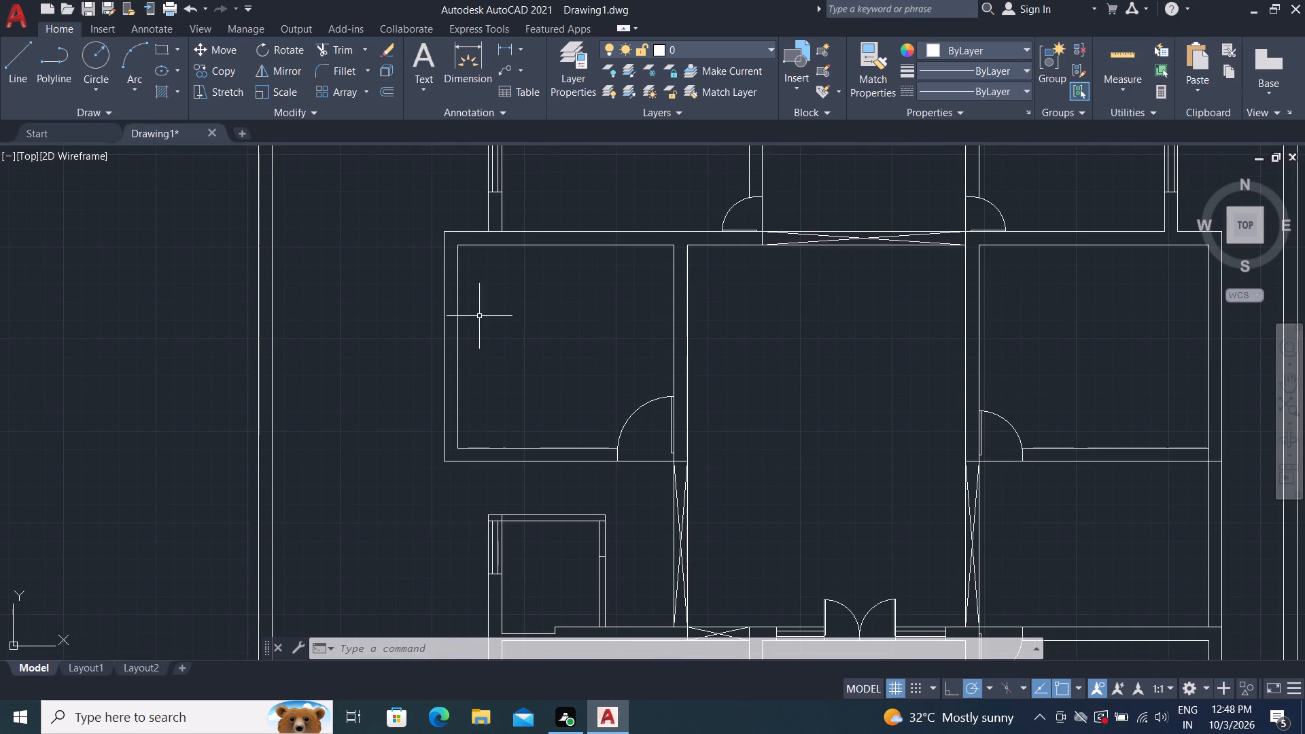
click(16, 49)
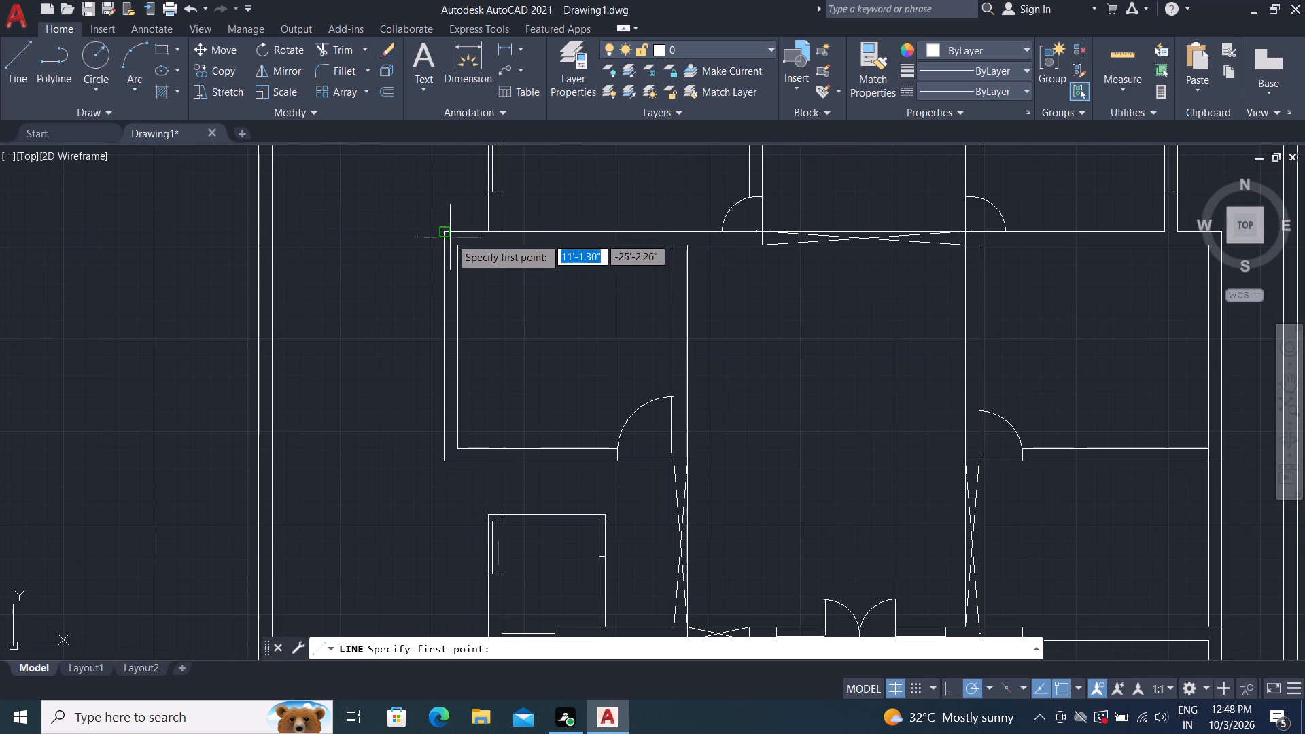
click(456, 296)
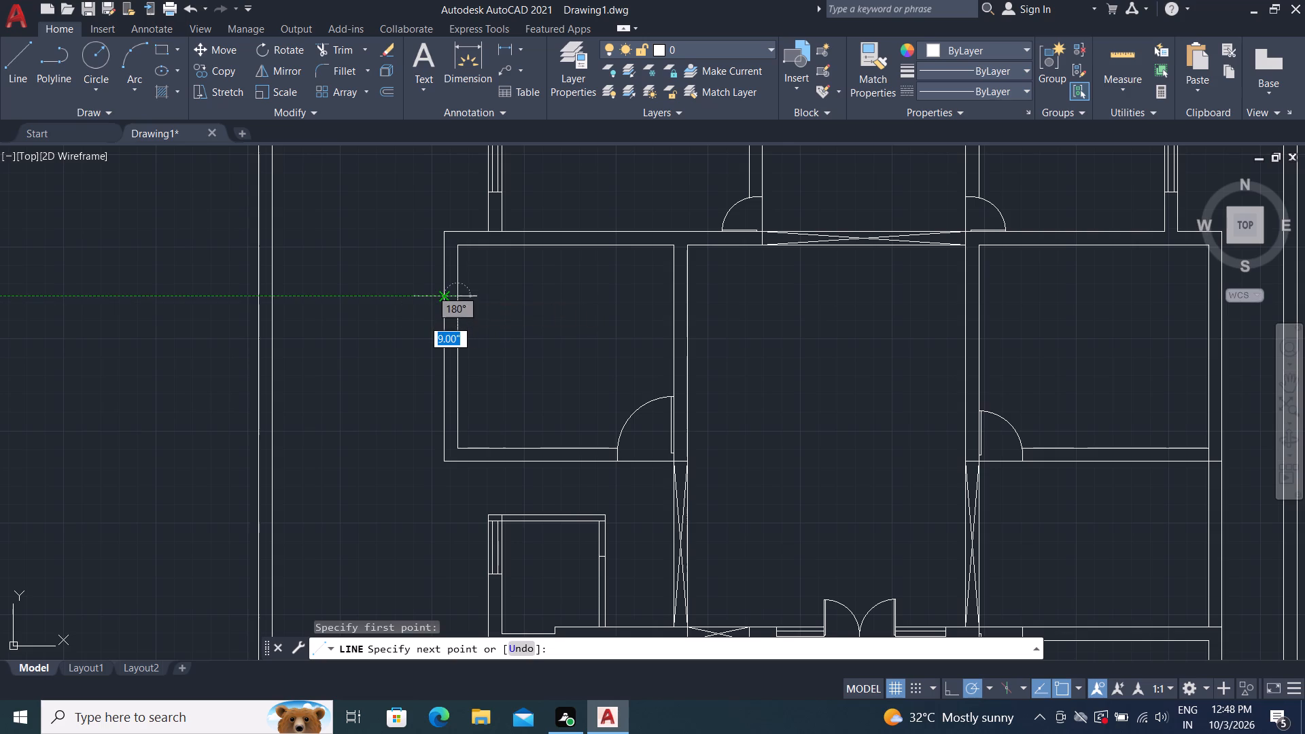
click(447, 294)
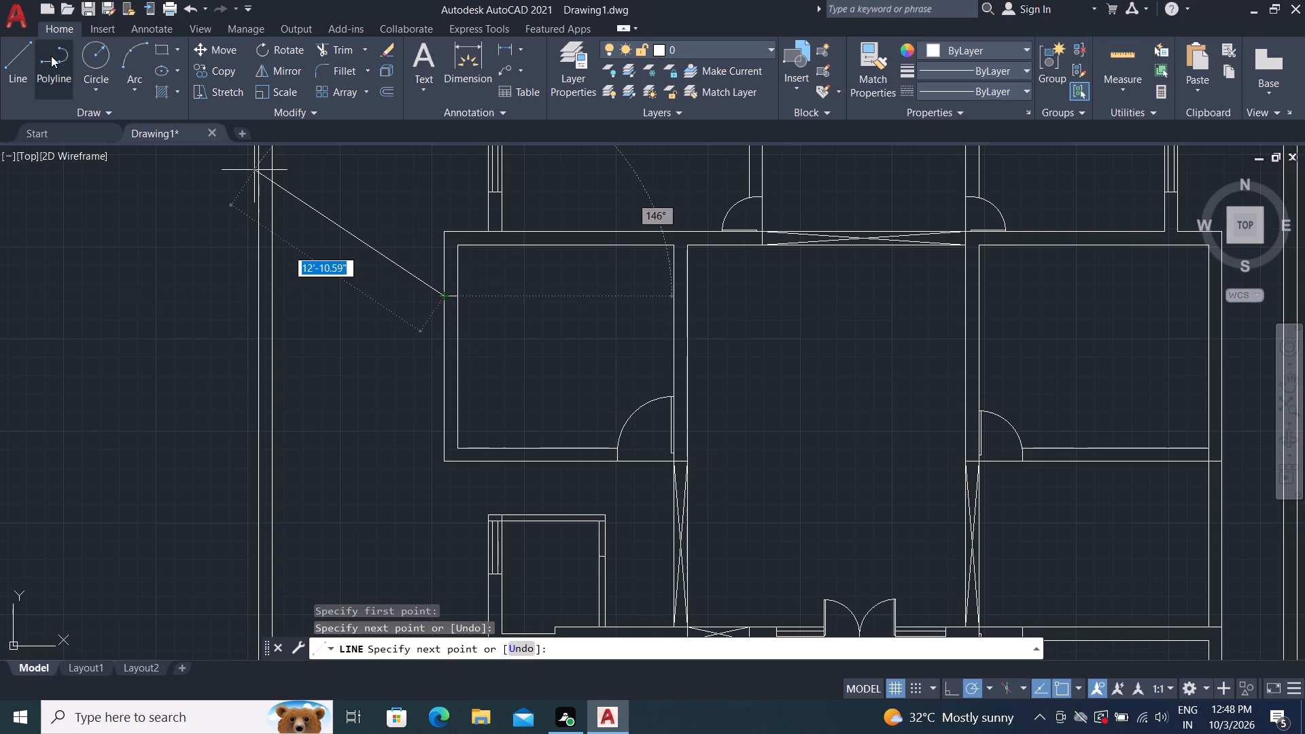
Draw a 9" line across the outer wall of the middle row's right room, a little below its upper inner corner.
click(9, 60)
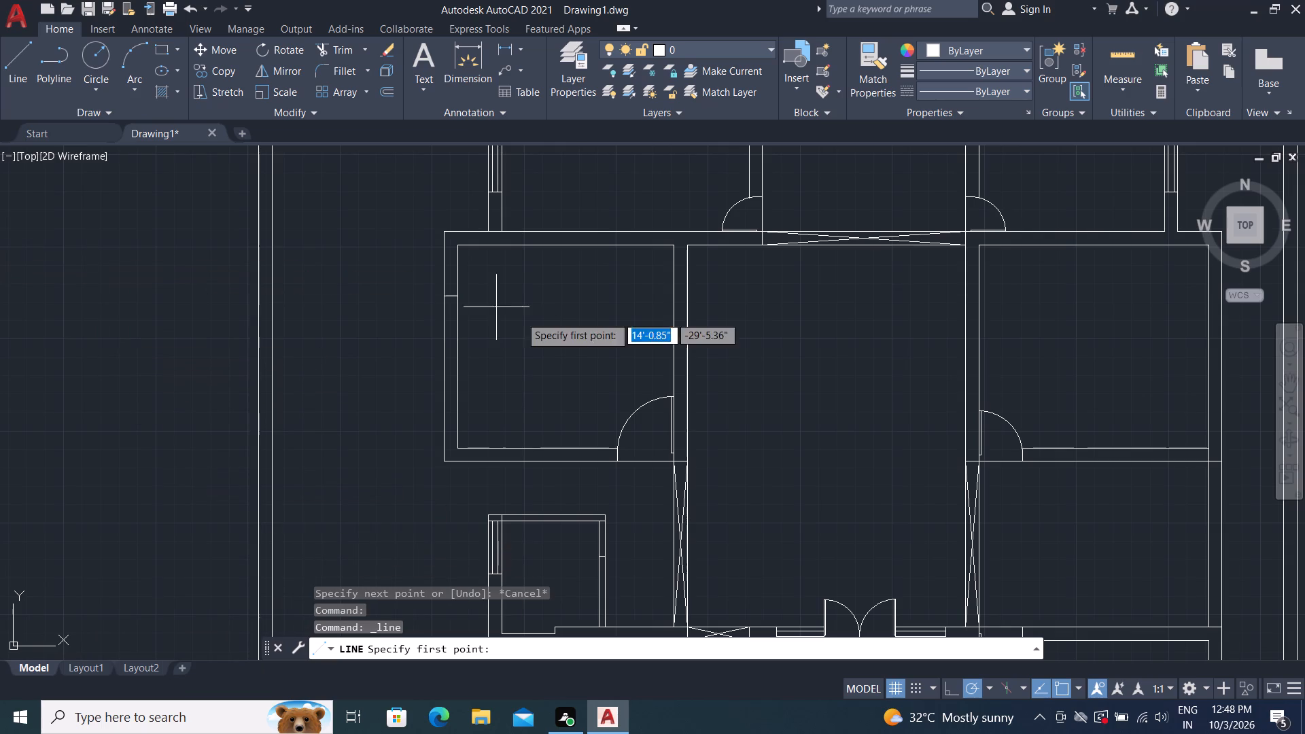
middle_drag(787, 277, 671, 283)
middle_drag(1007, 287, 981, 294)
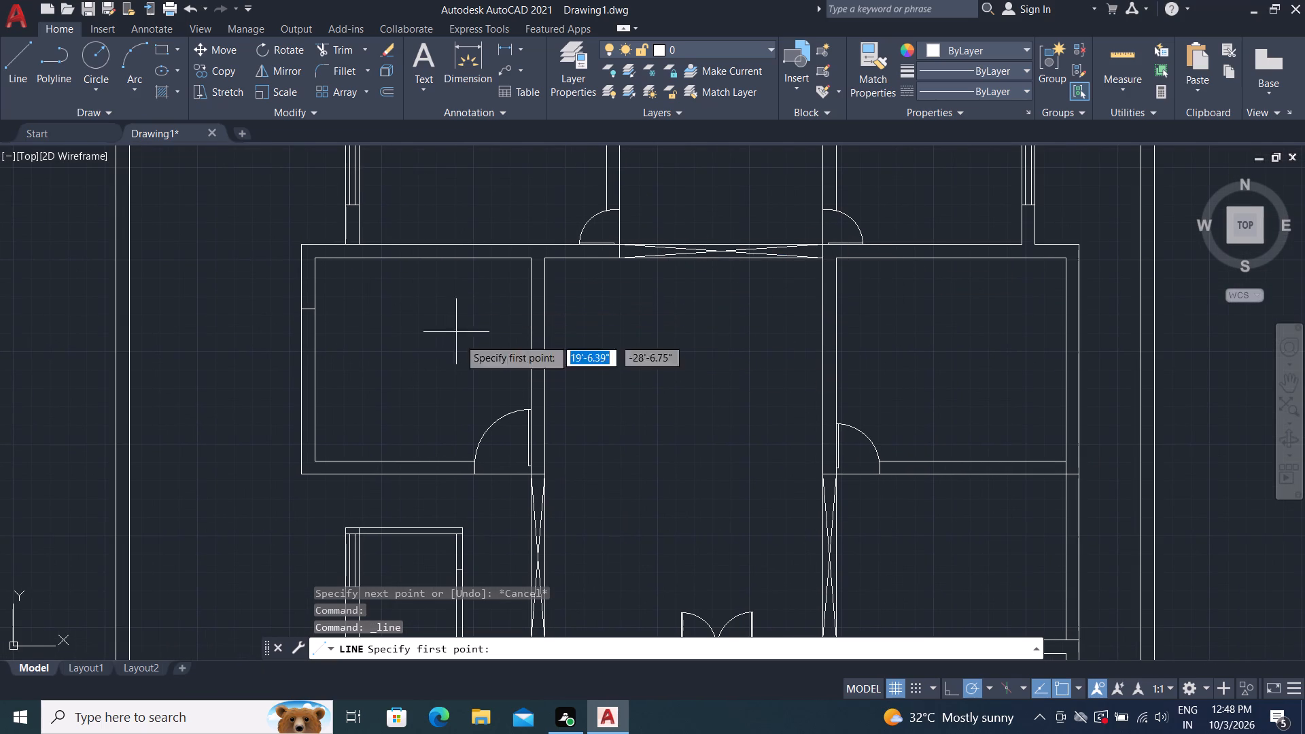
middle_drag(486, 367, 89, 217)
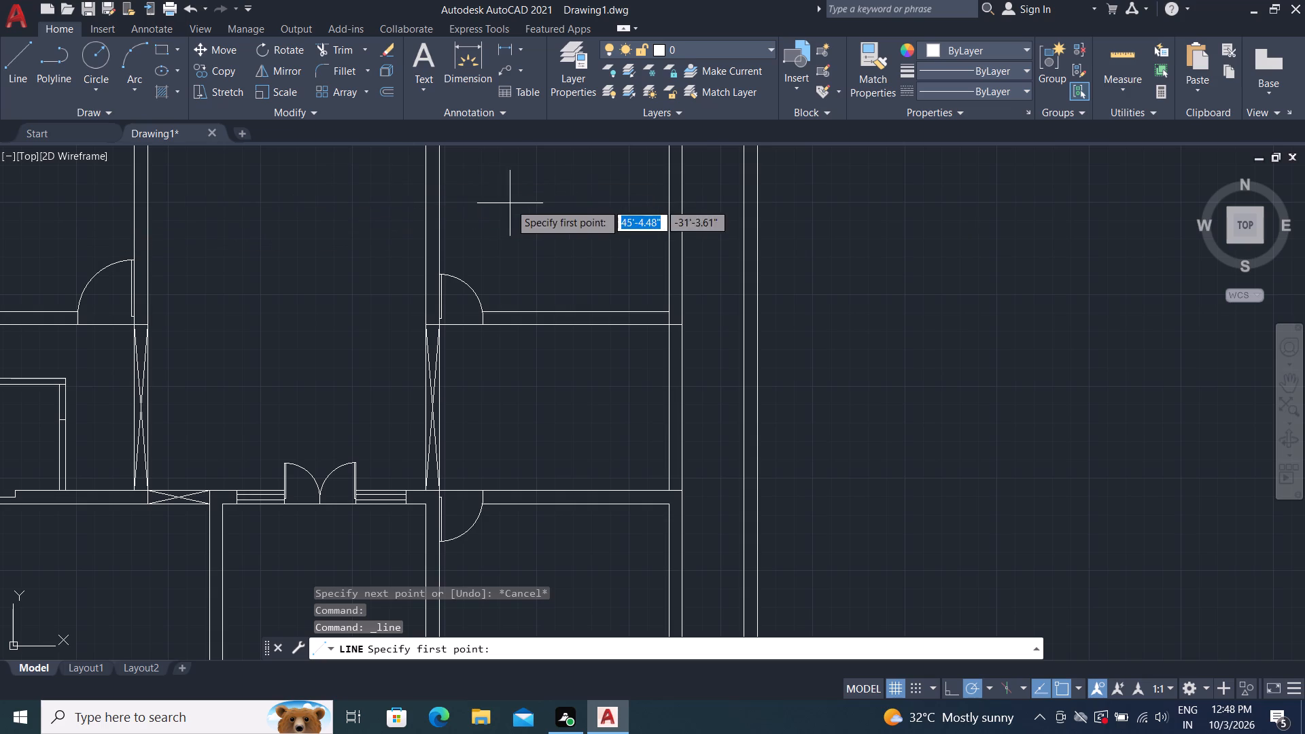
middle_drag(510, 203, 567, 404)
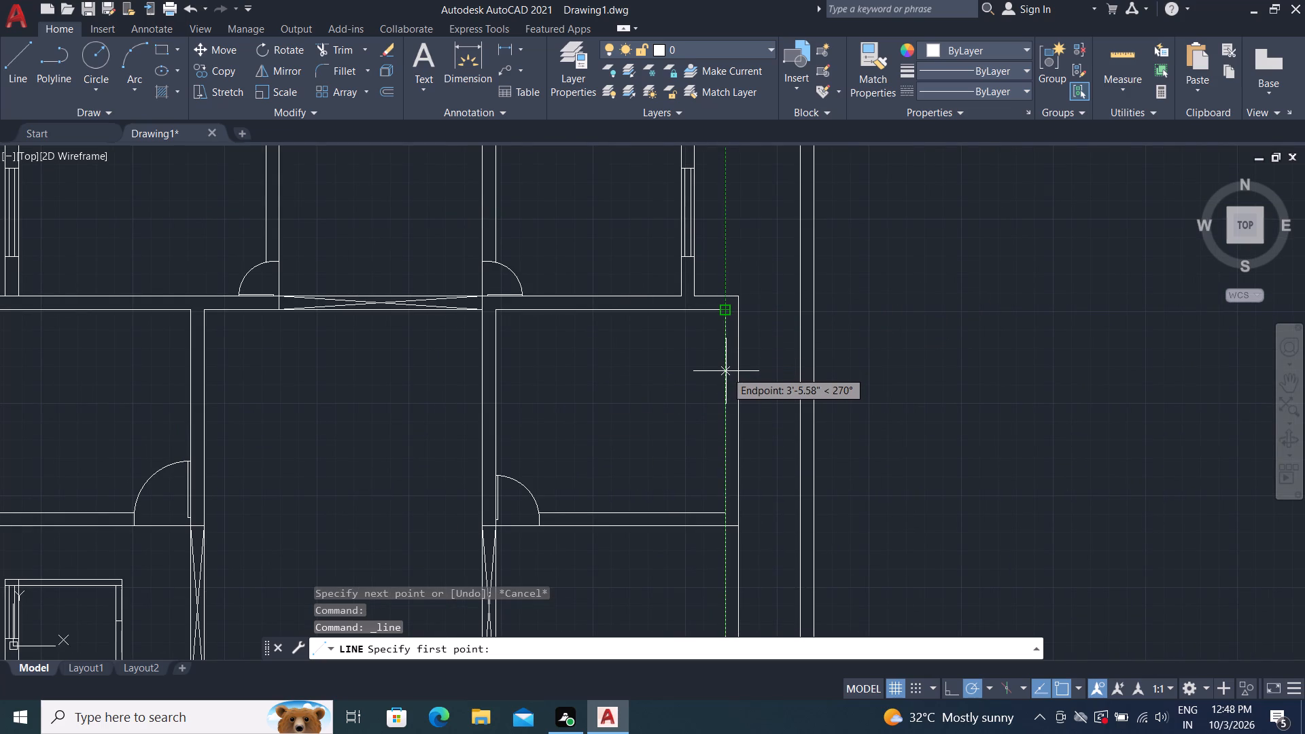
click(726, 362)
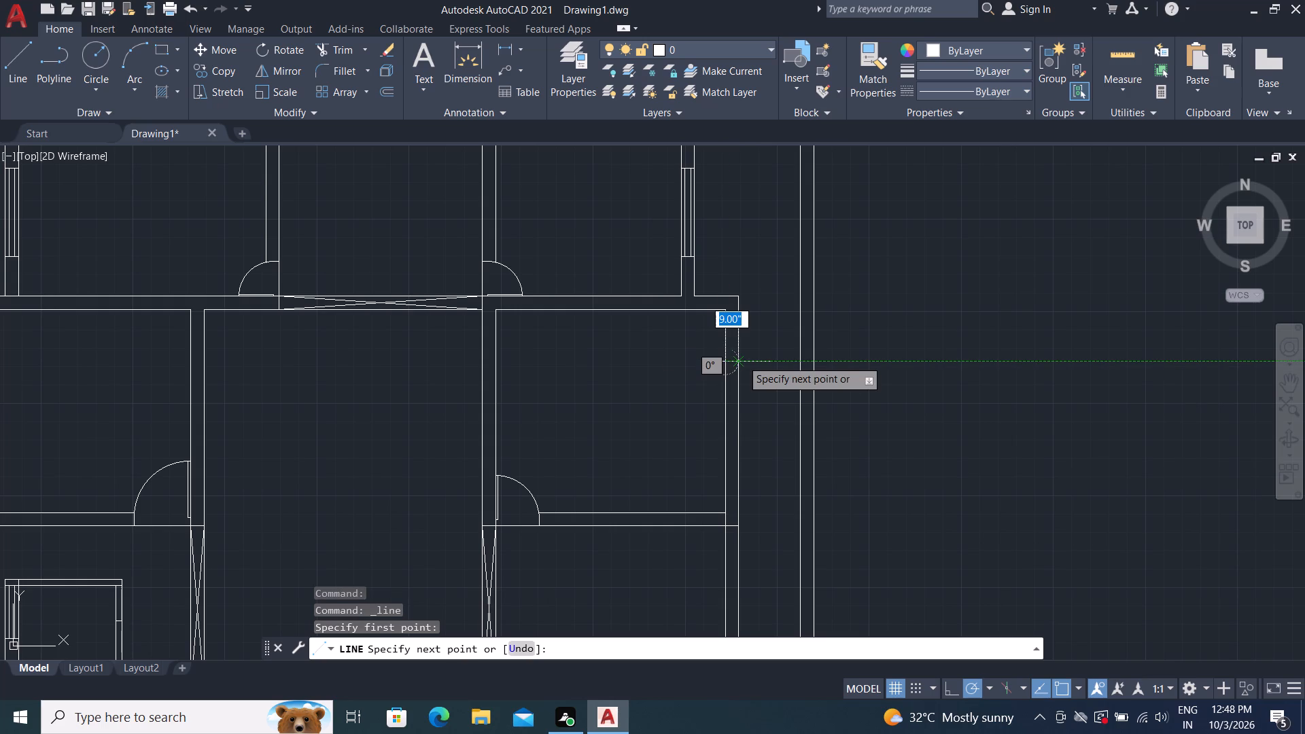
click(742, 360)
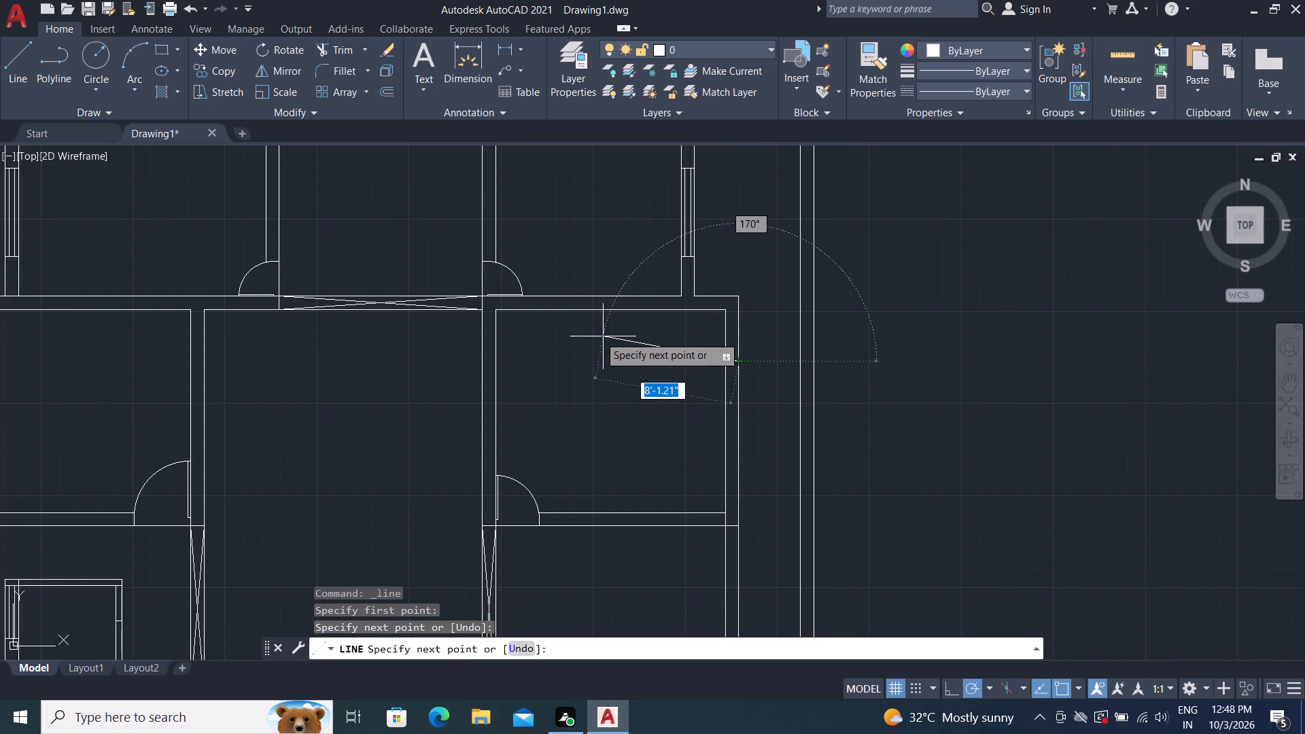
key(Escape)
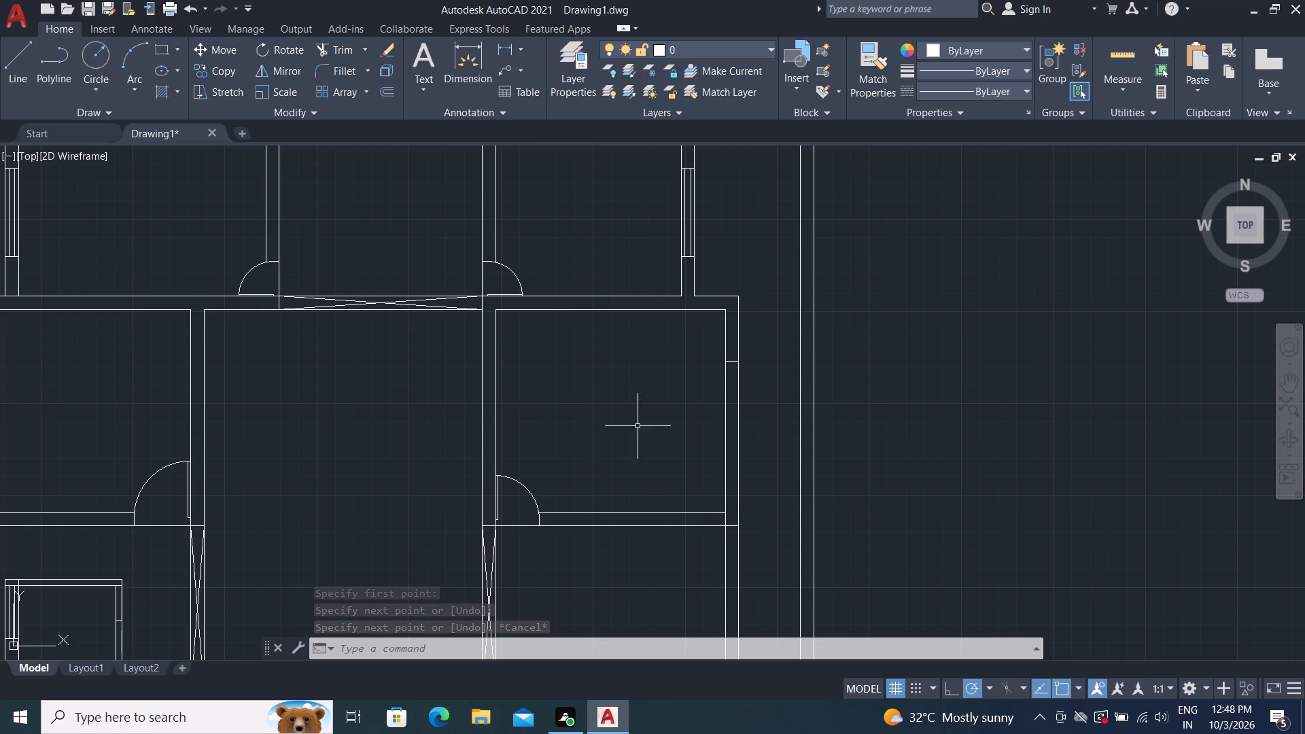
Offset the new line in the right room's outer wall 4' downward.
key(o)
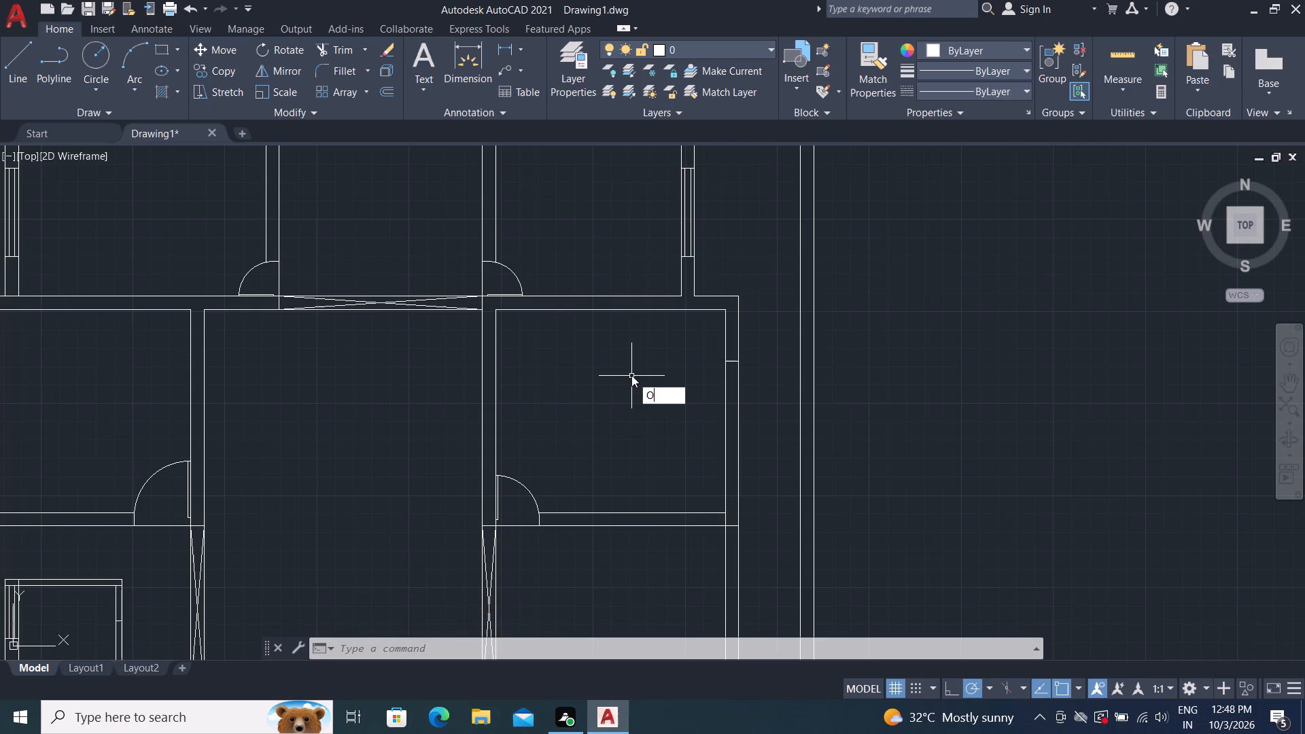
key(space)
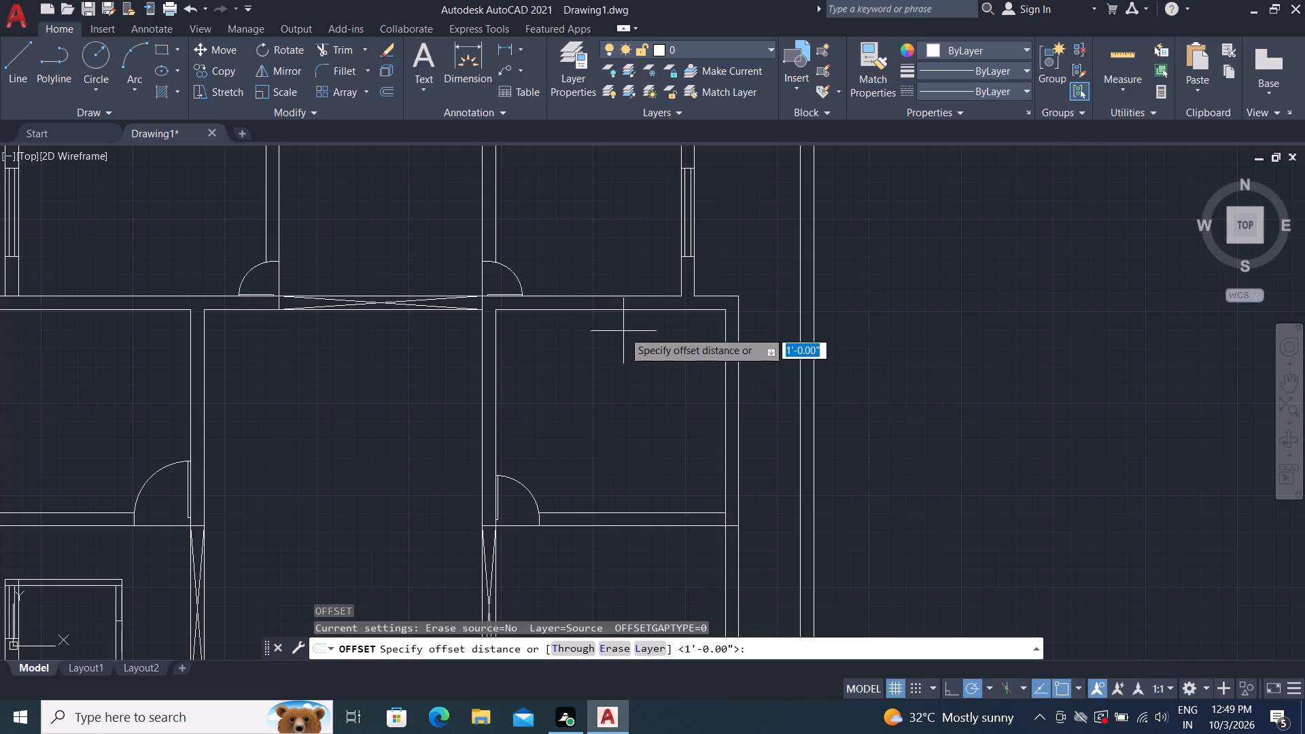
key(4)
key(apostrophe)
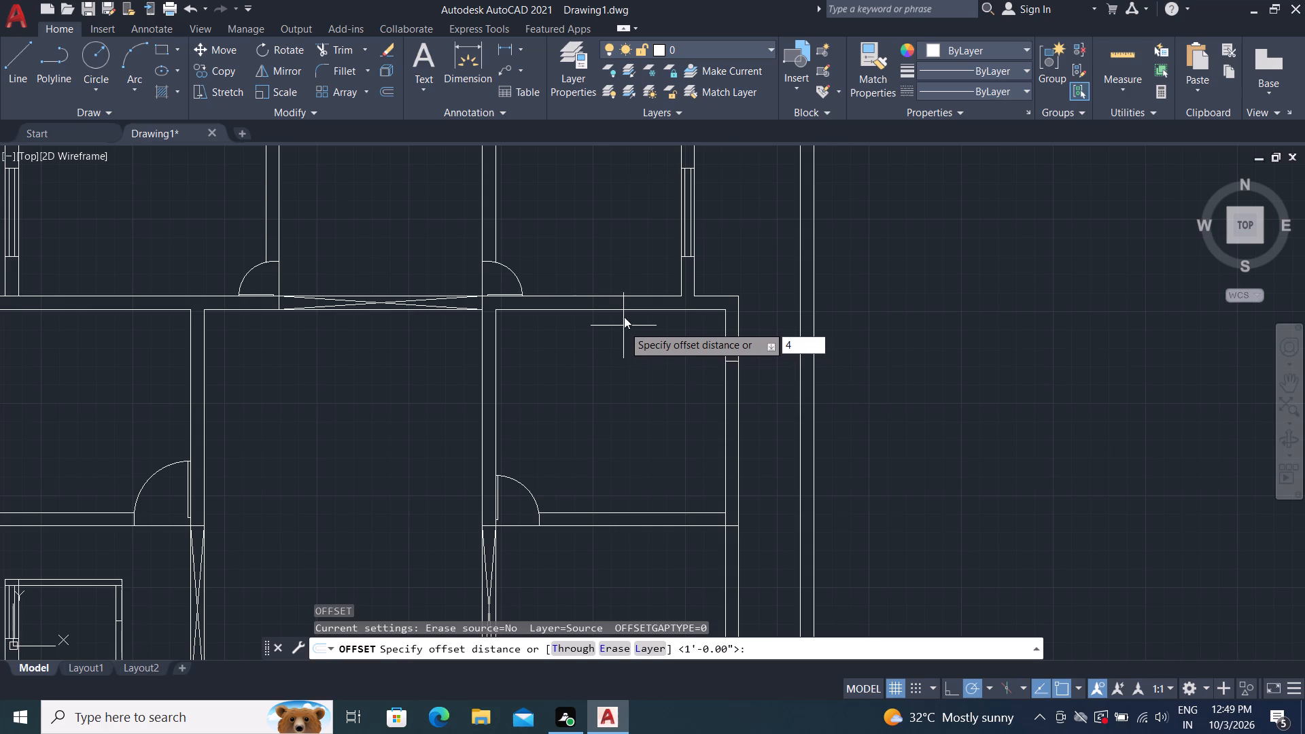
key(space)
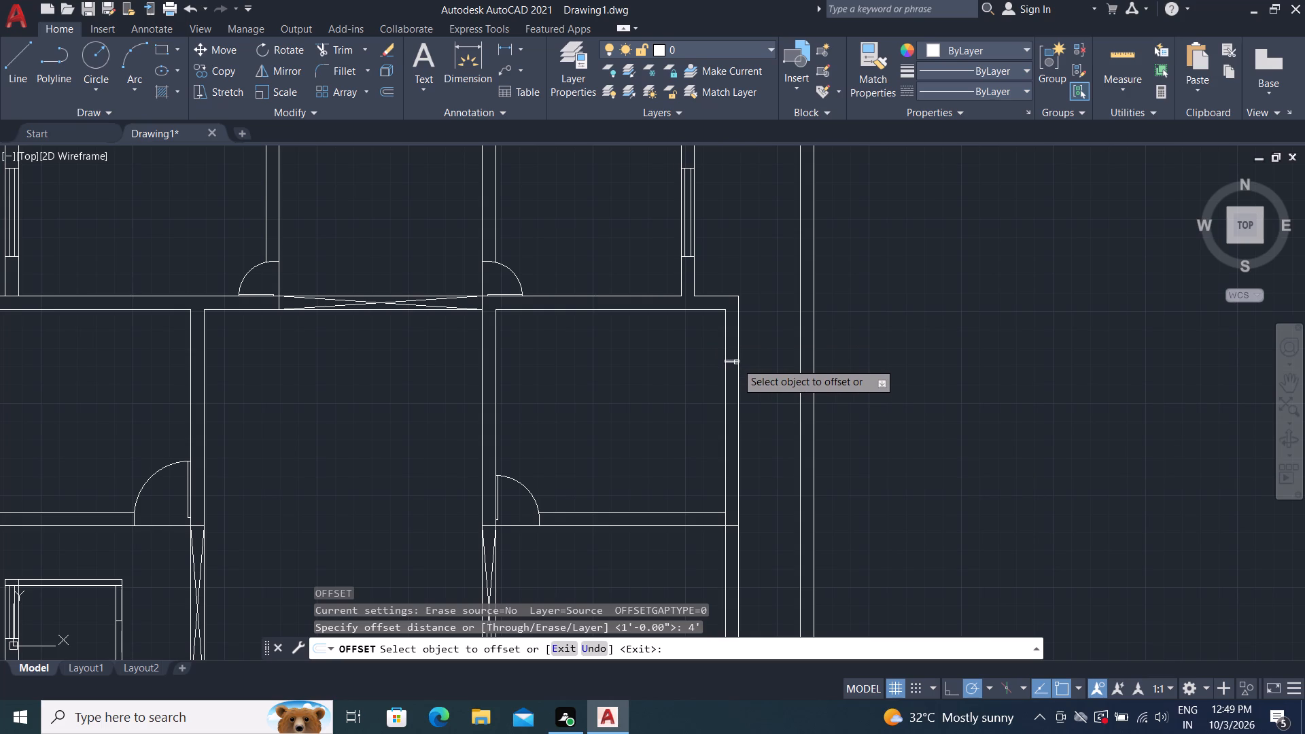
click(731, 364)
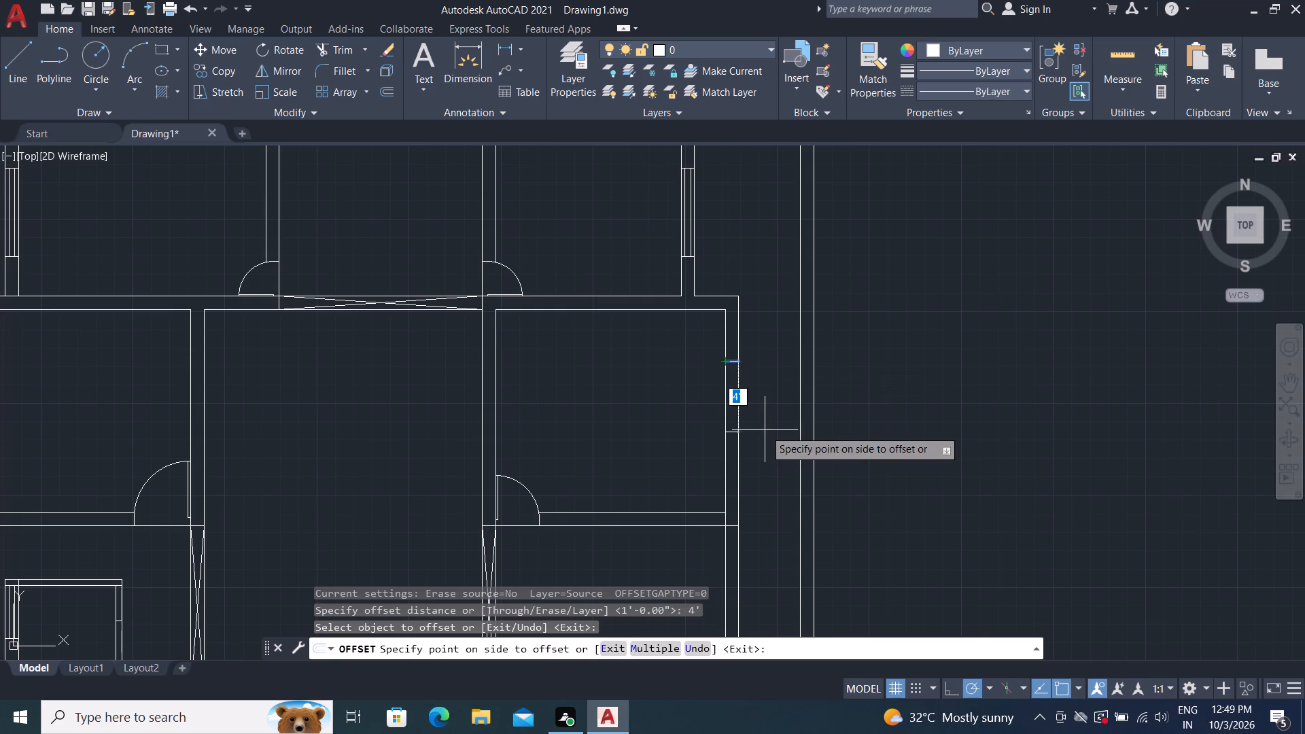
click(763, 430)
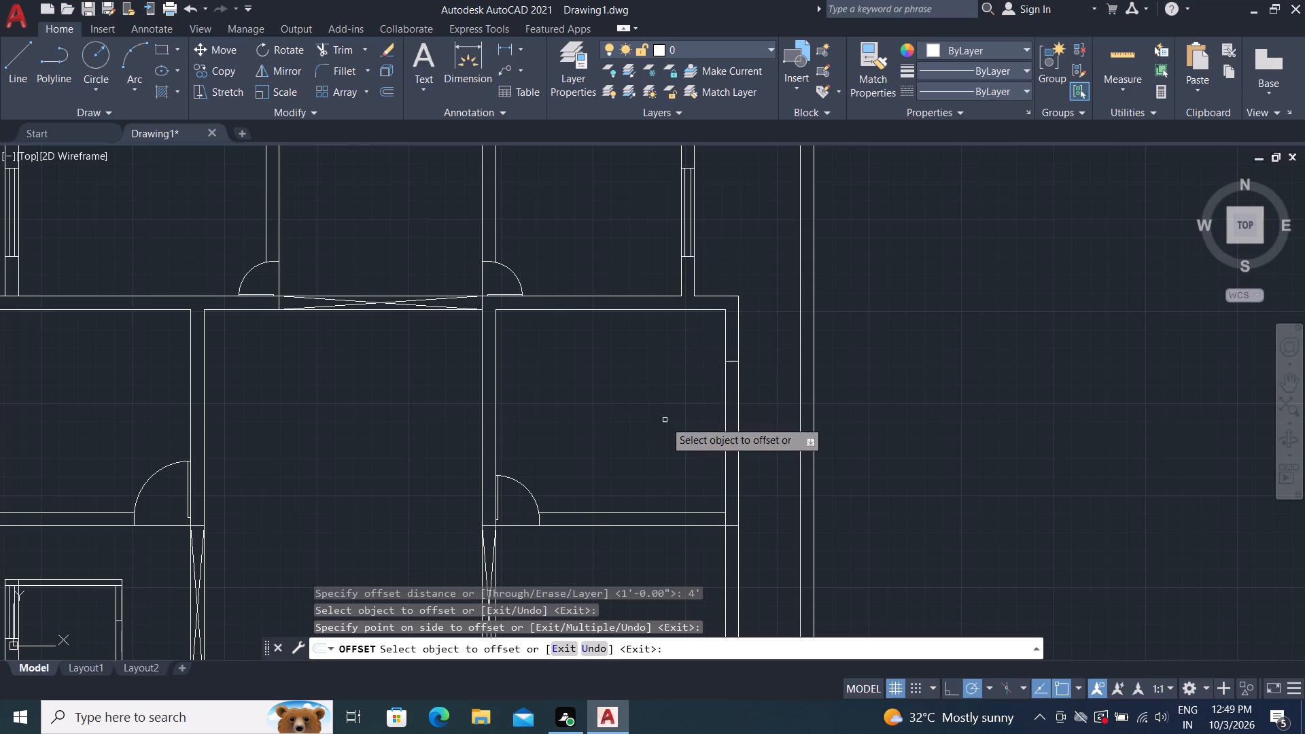
Quick-measure the window in the rear right room's outer wall.
scroll(705, 216, up, 2)
middle_drag(710, 222, 756, 373)
click(1119, 52)
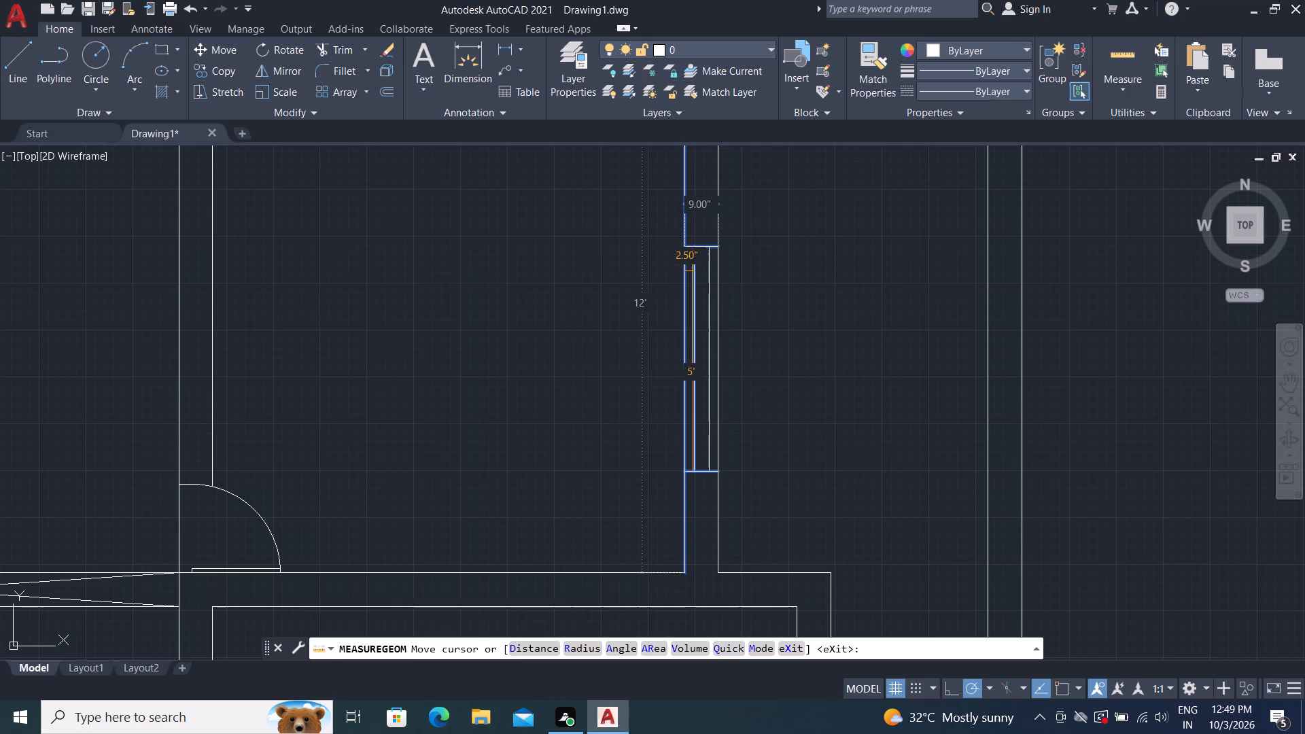
key(Escape)
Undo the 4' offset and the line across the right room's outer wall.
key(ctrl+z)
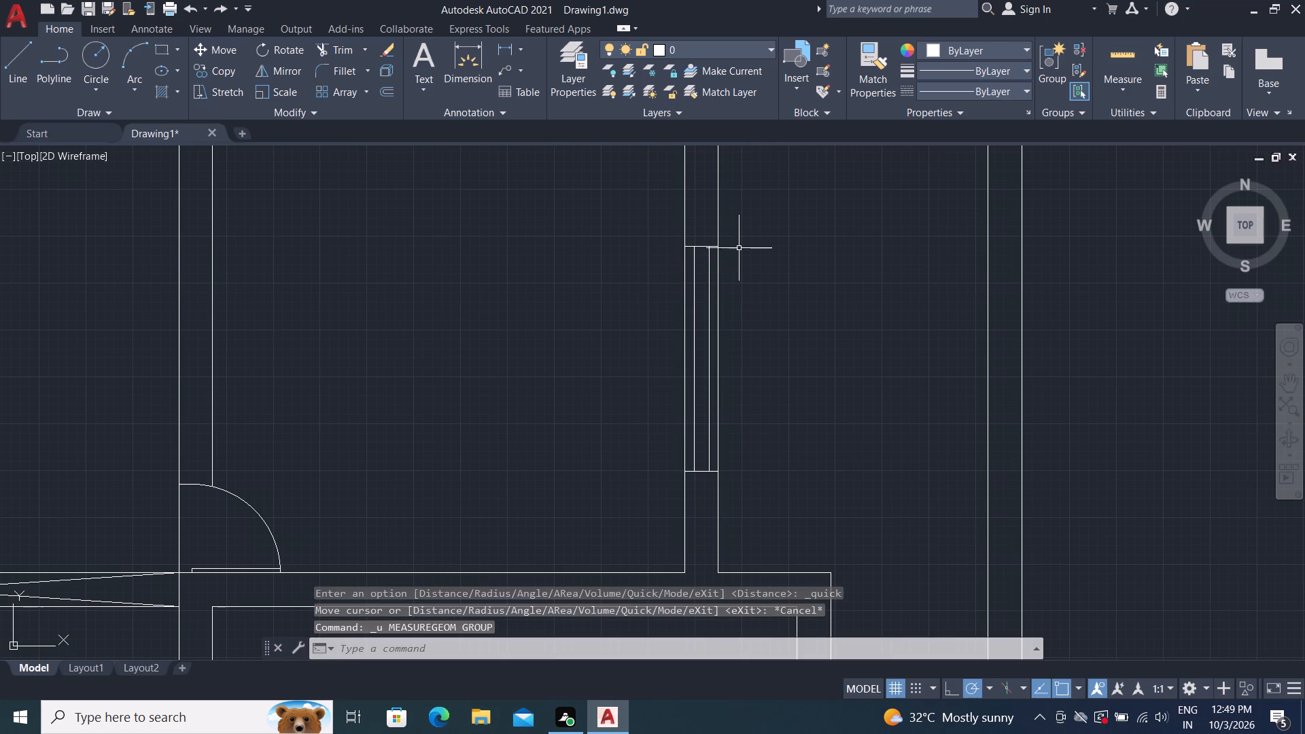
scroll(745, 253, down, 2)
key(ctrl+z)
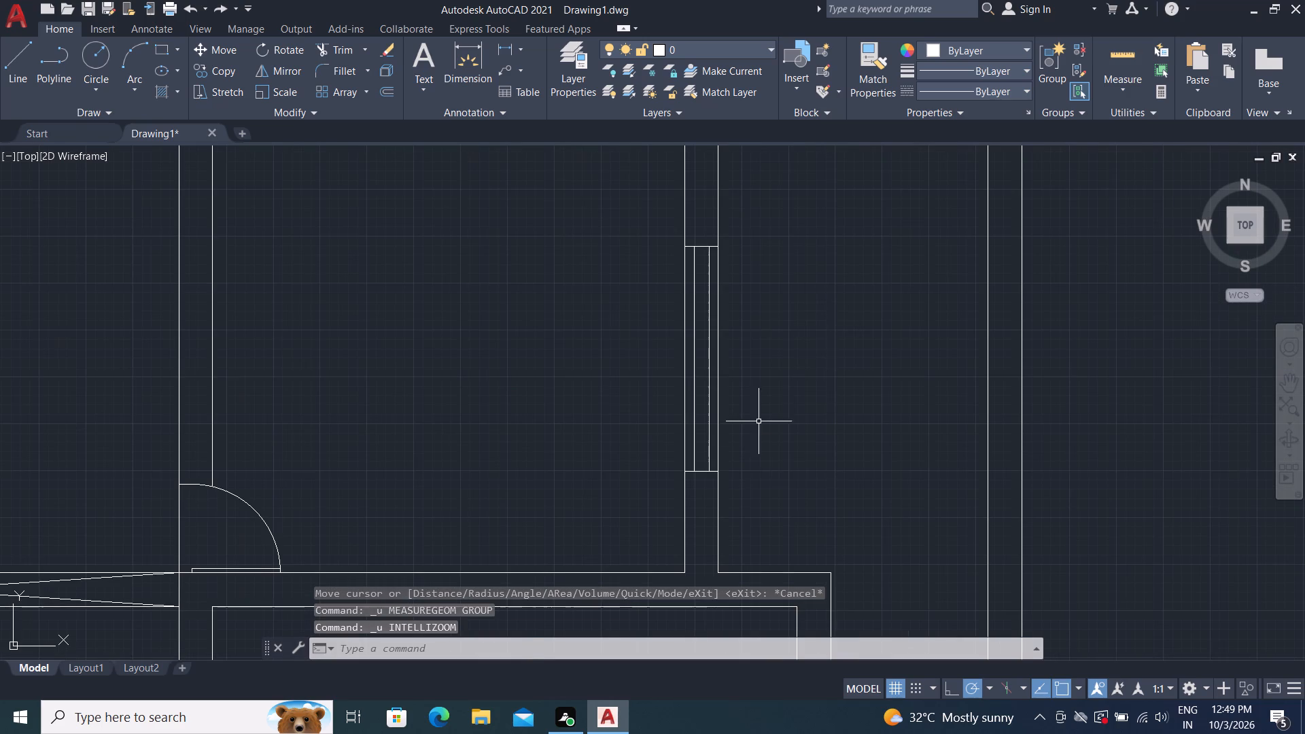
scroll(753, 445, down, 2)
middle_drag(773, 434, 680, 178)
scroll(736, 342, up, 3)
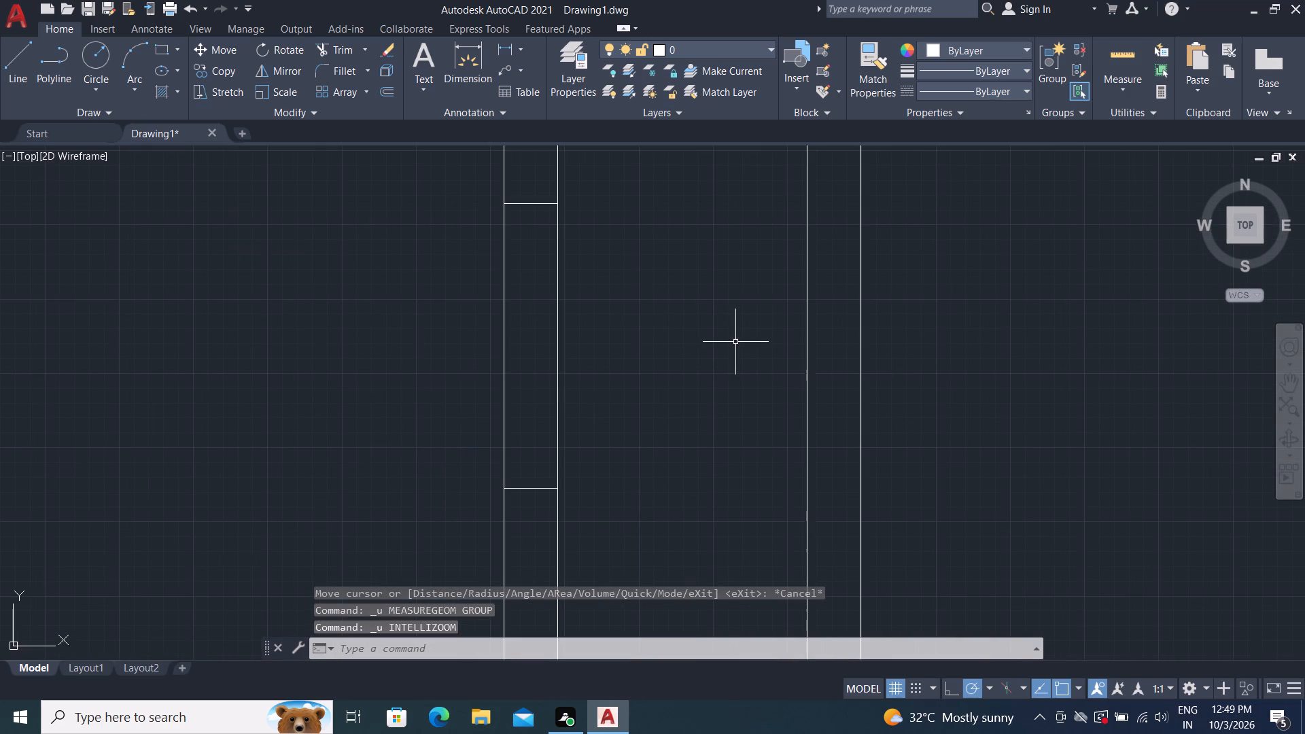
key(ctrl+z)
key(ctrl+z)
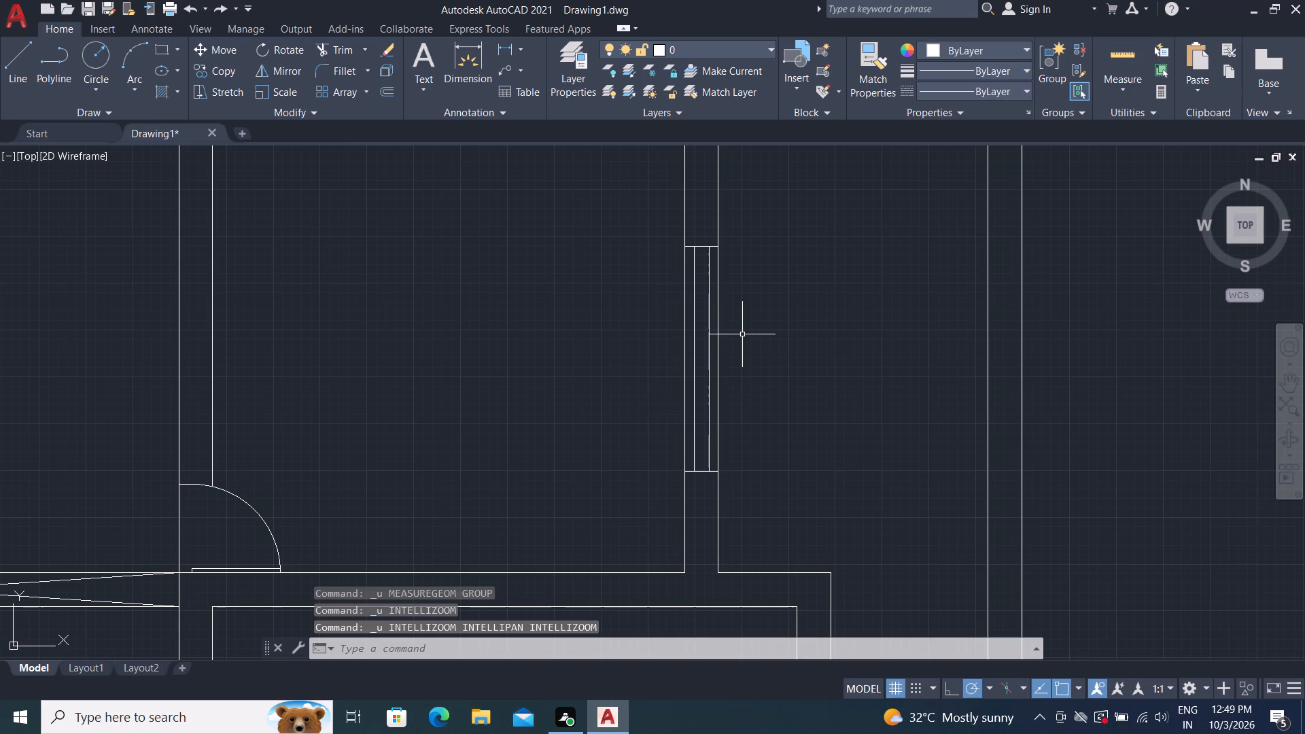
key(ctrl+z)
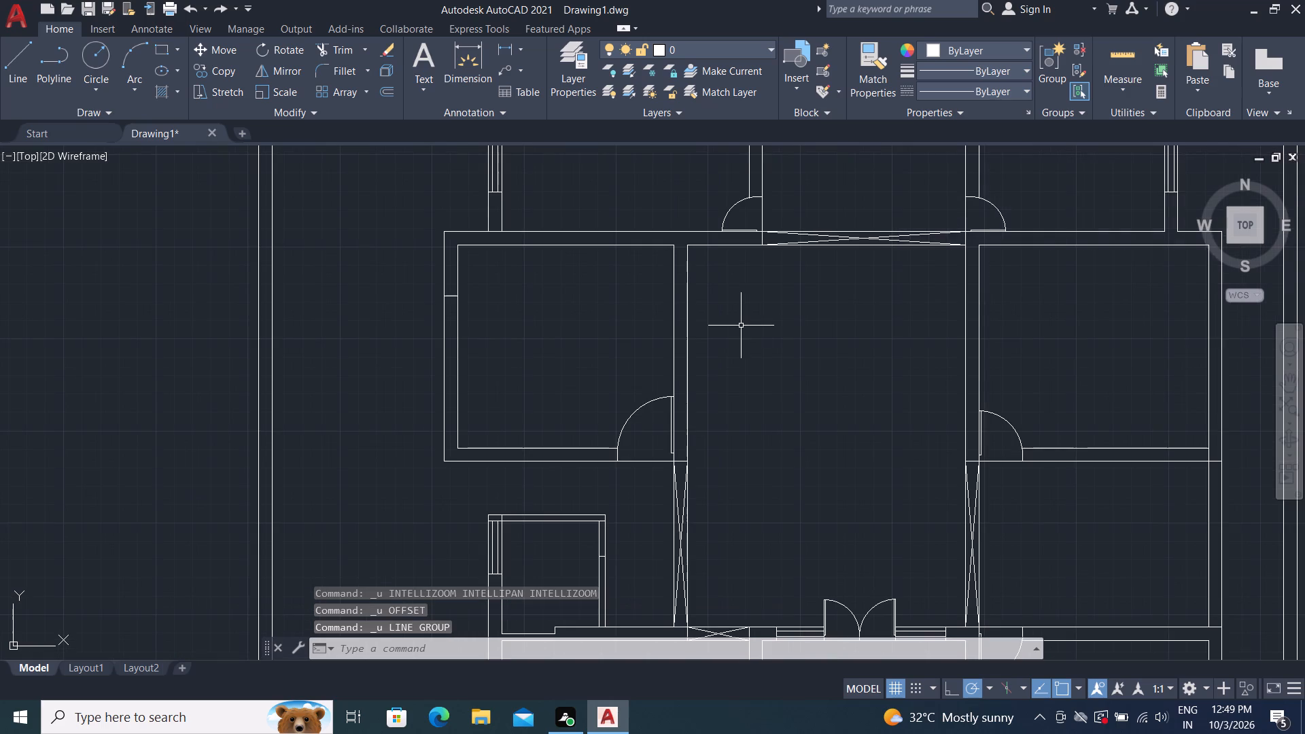
Offset the line across the left room's outer wall 5' downward to mark the other side of the window opening.
scroll(461, 364, up, 1)
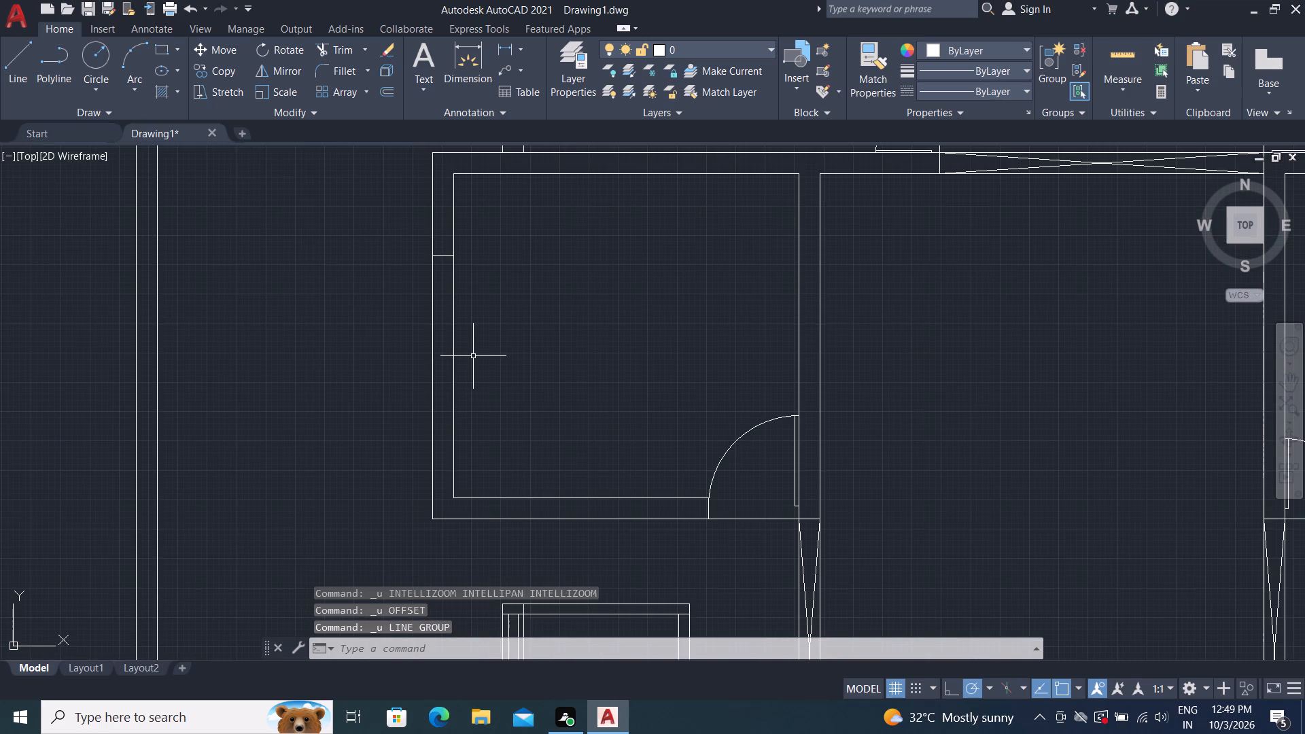
text(O 5')
key(space)
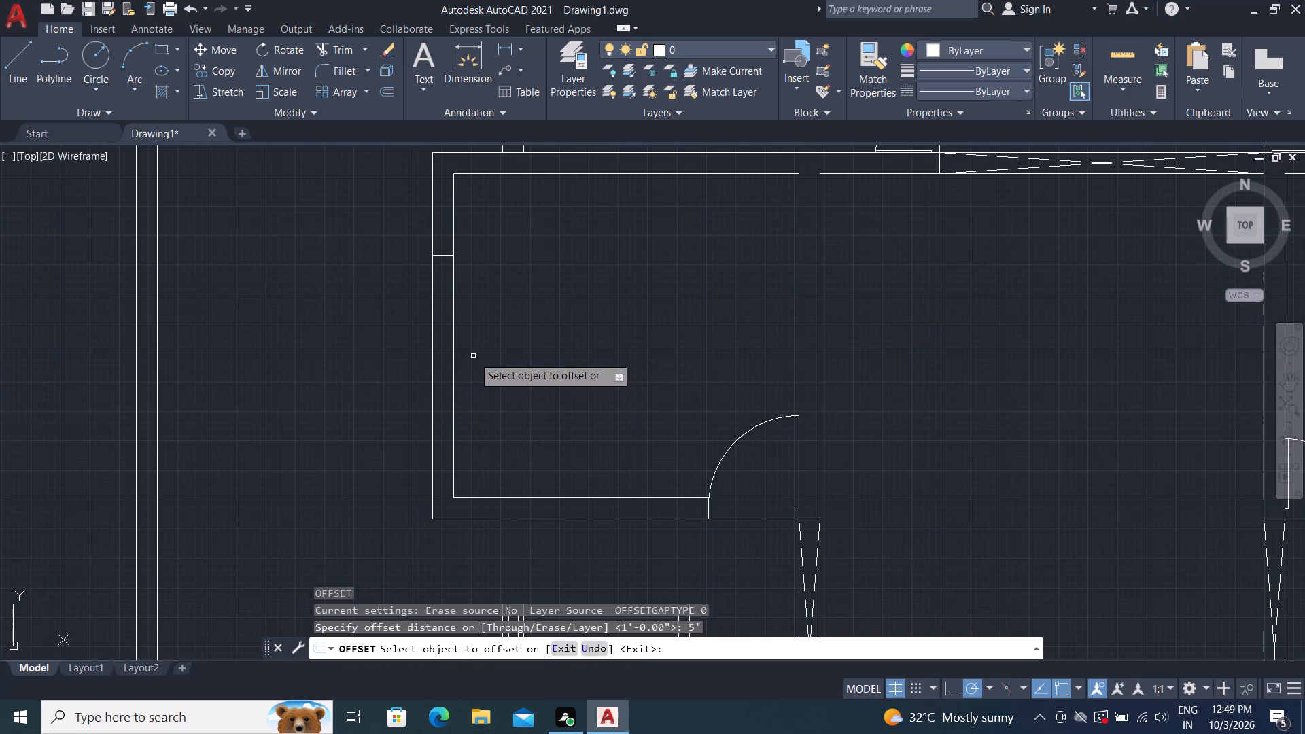
click(435, 254)
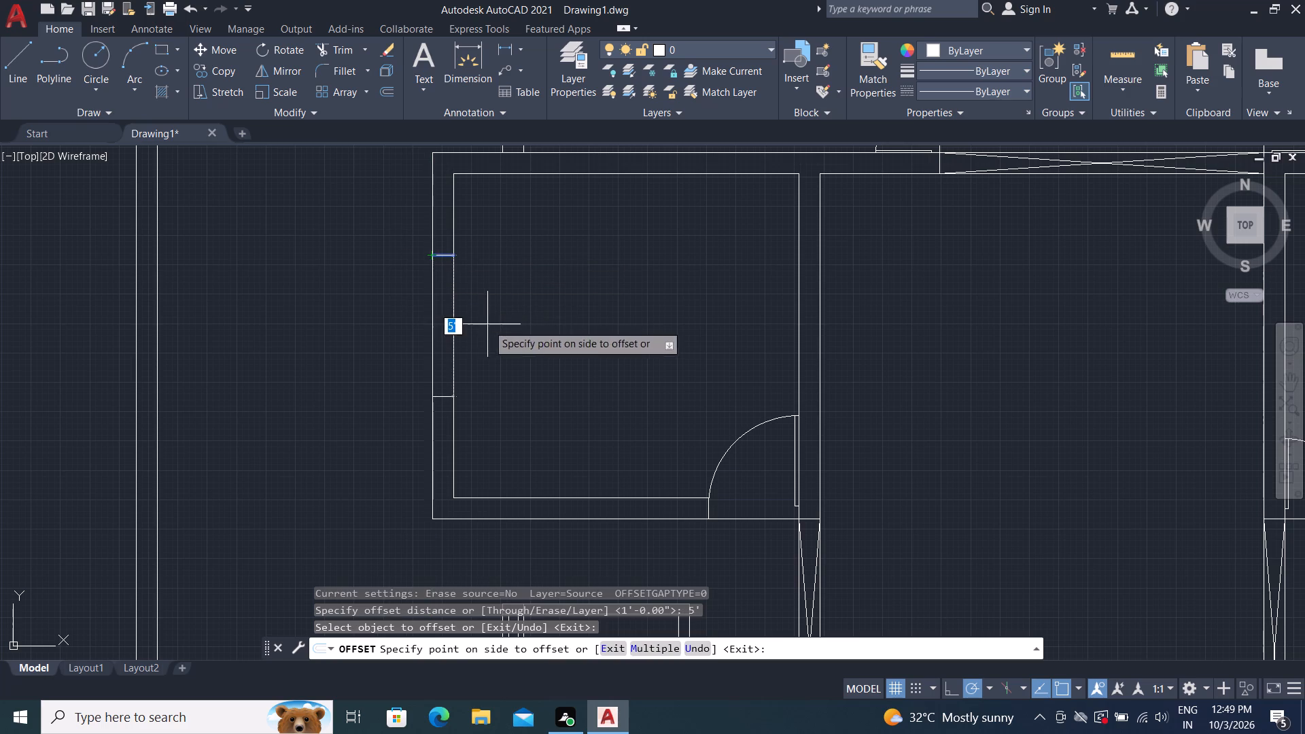
click(487, 324)
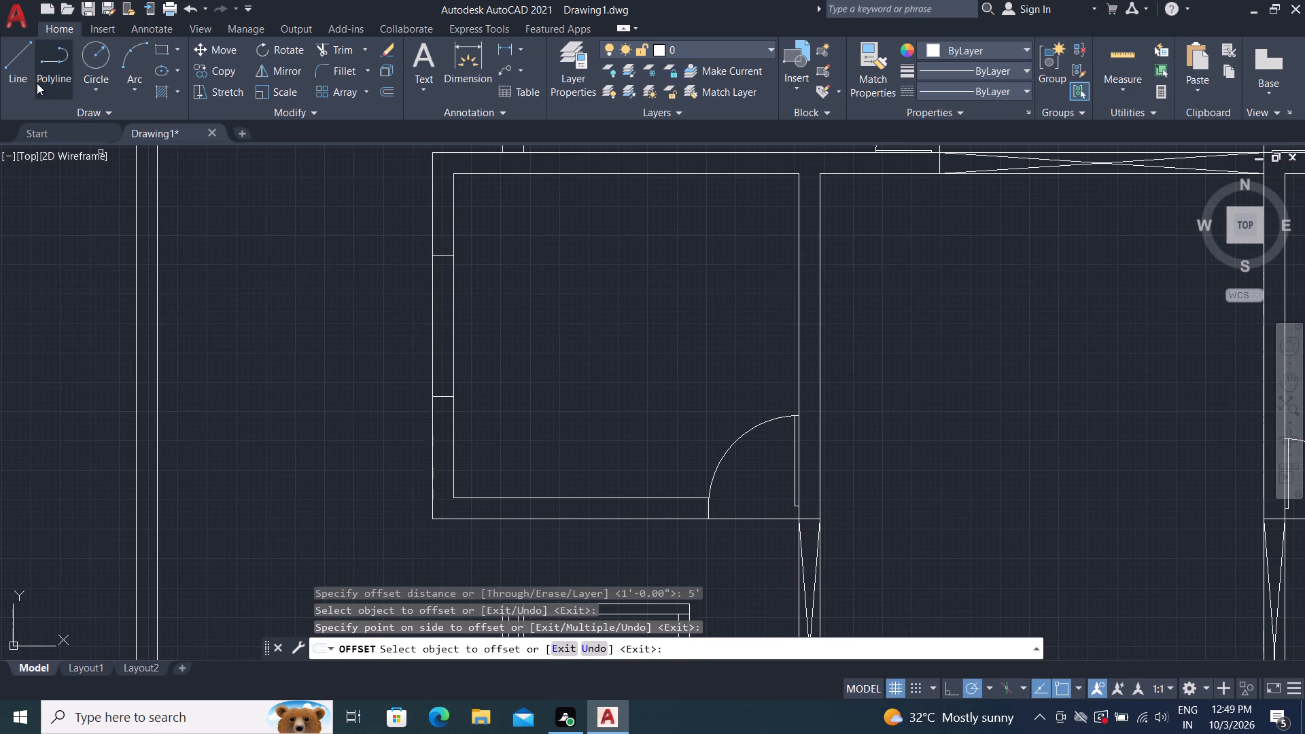
Draw a line across the right middle room's outer wall, about 2'-5" below the room's inner top corner.
click(17, 51)
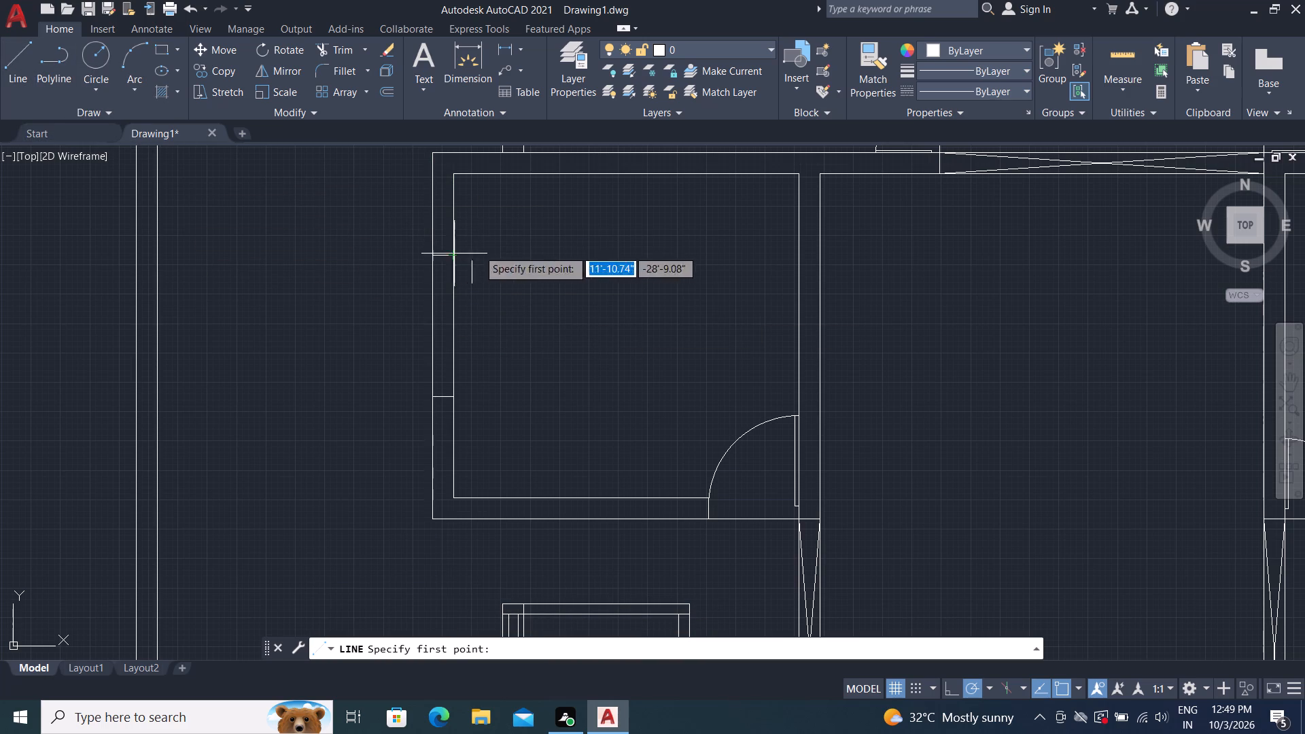
middle_drag(809, 252, 783, 256)
middle_drag(766, 256, 618, 247)
scroll(539, 259, down, 3)
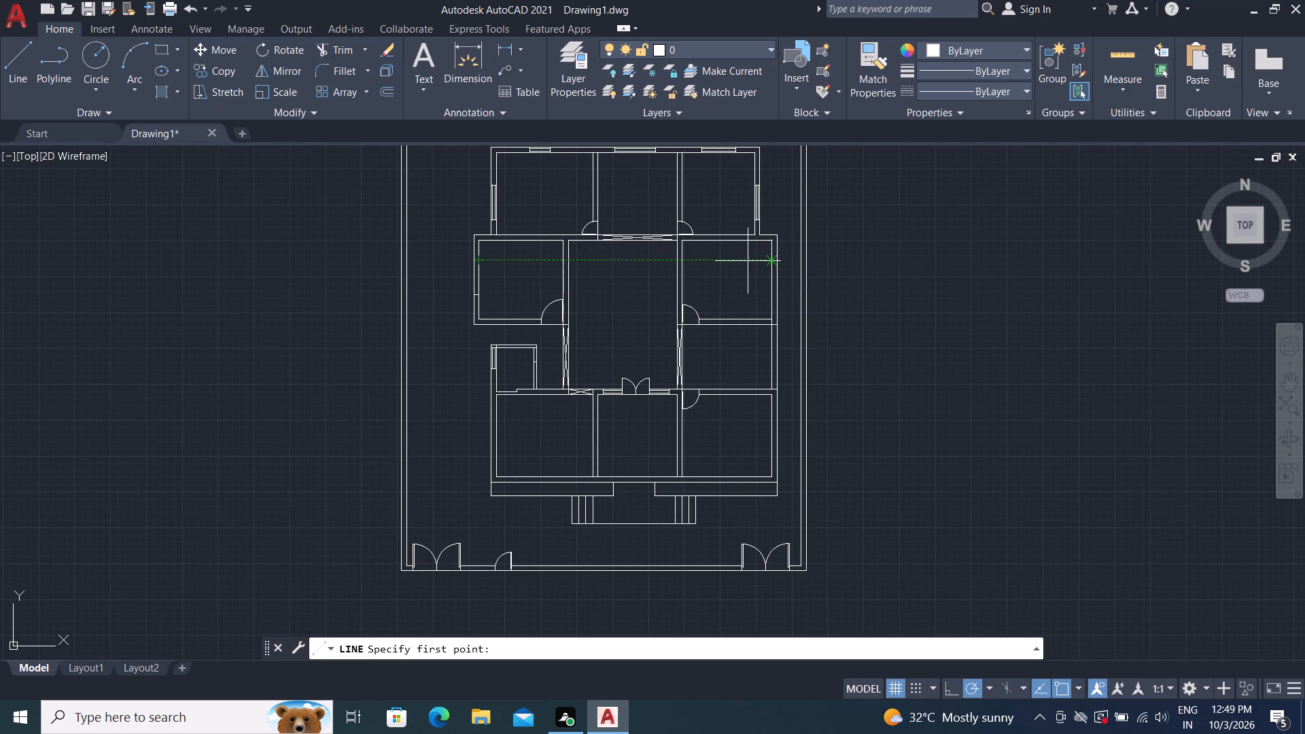
scroll(776, 259, up, 4)
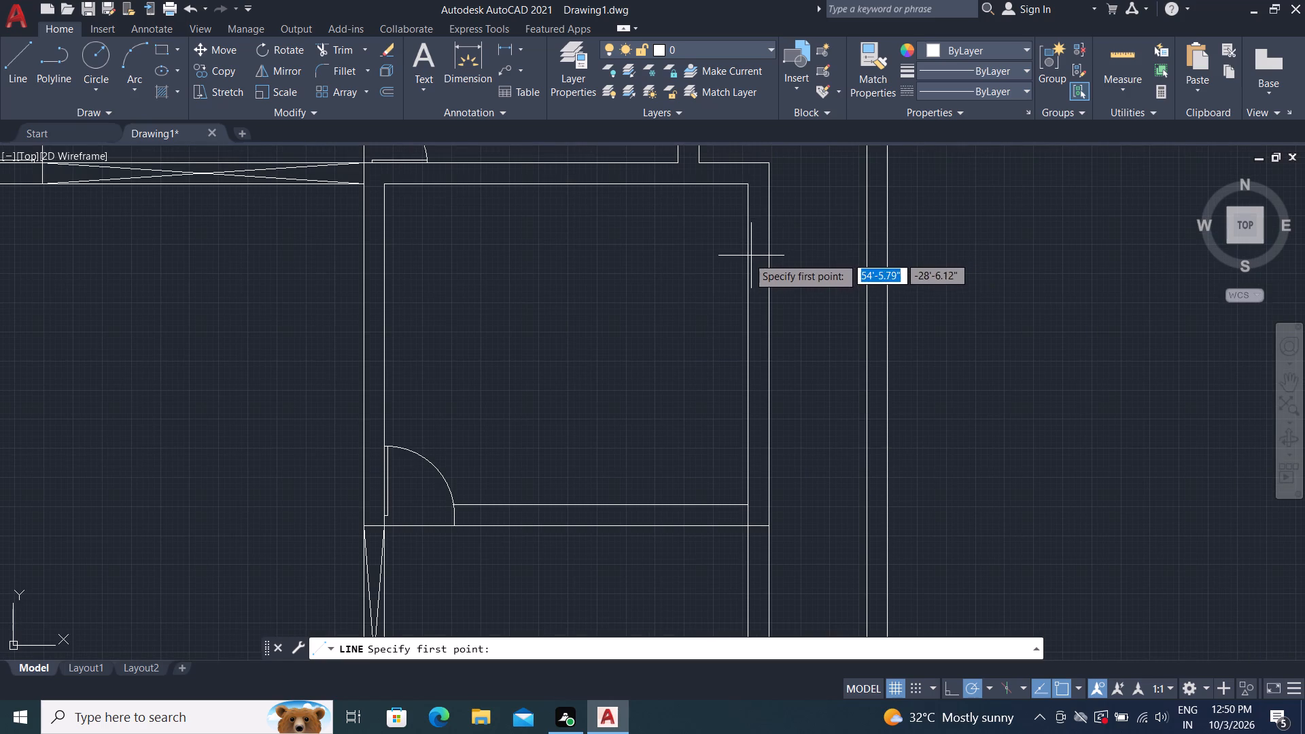
scroll(735, 251, down, 3)
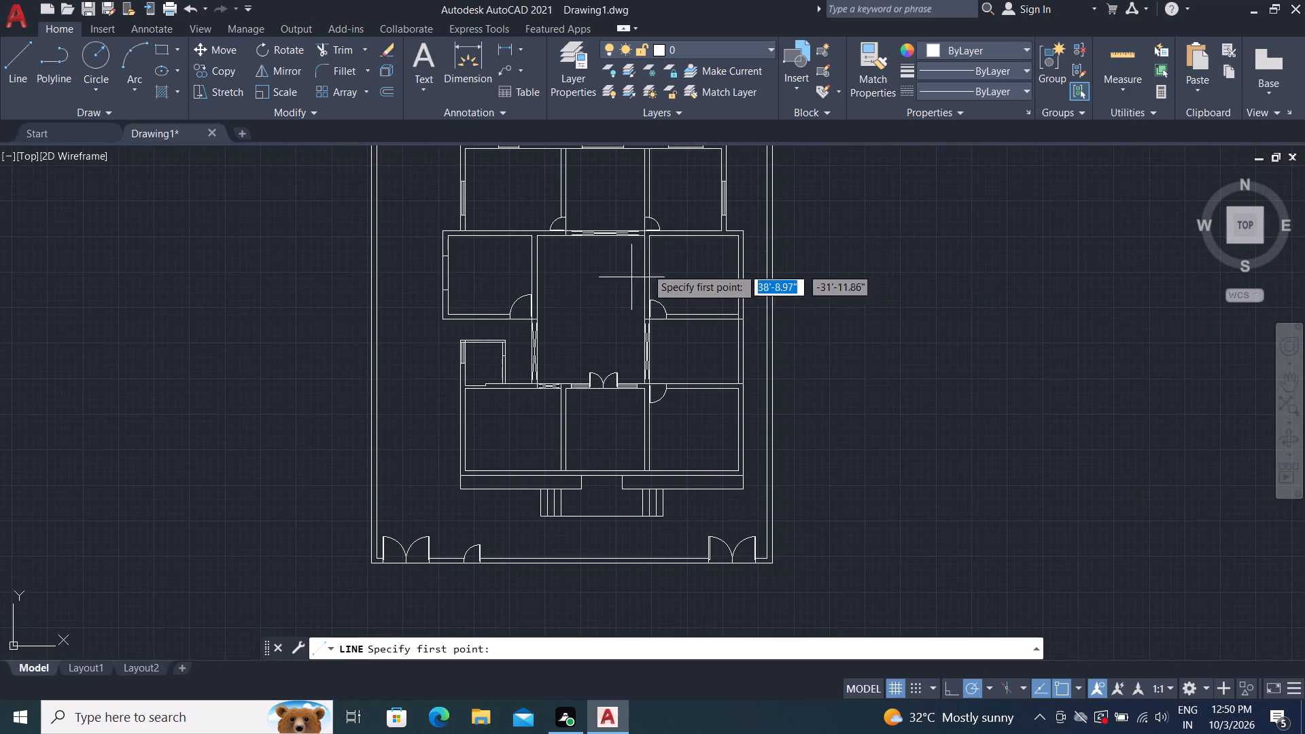
scroll(445, 256, up, 4)
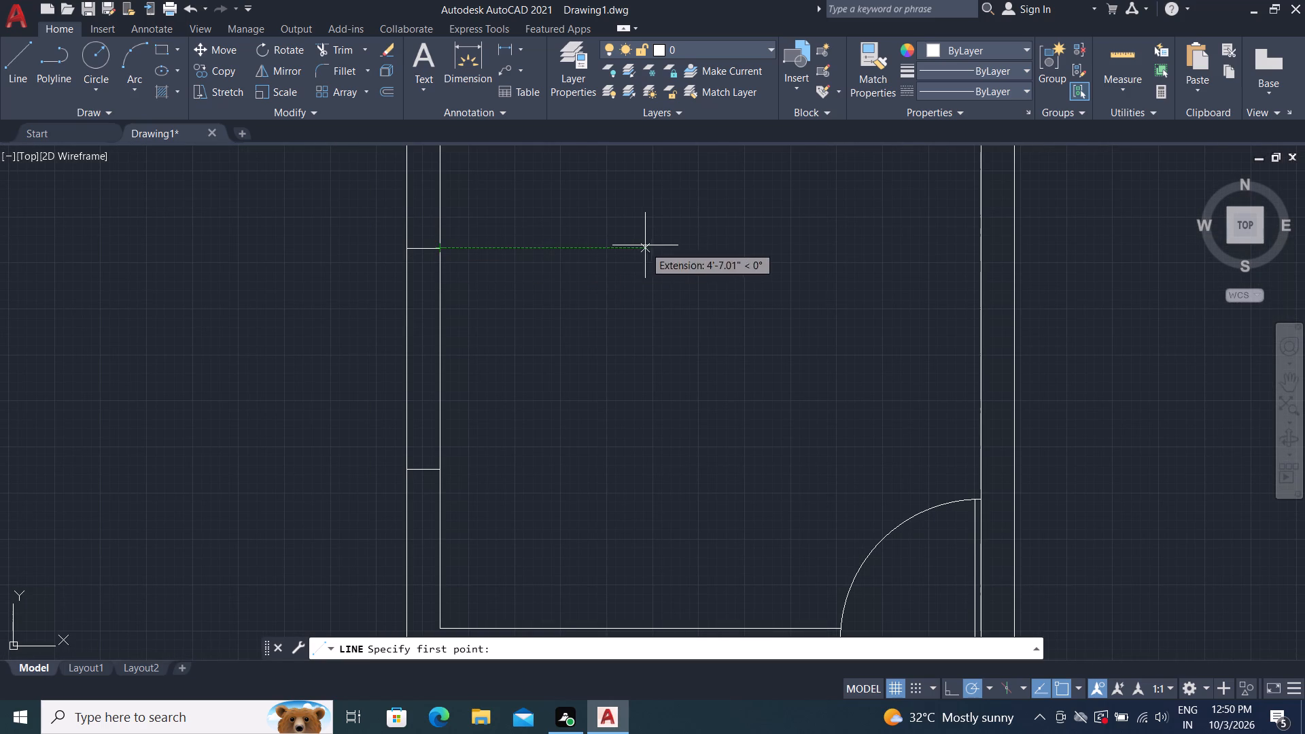
middle_drag(661, 268, 248, 355)
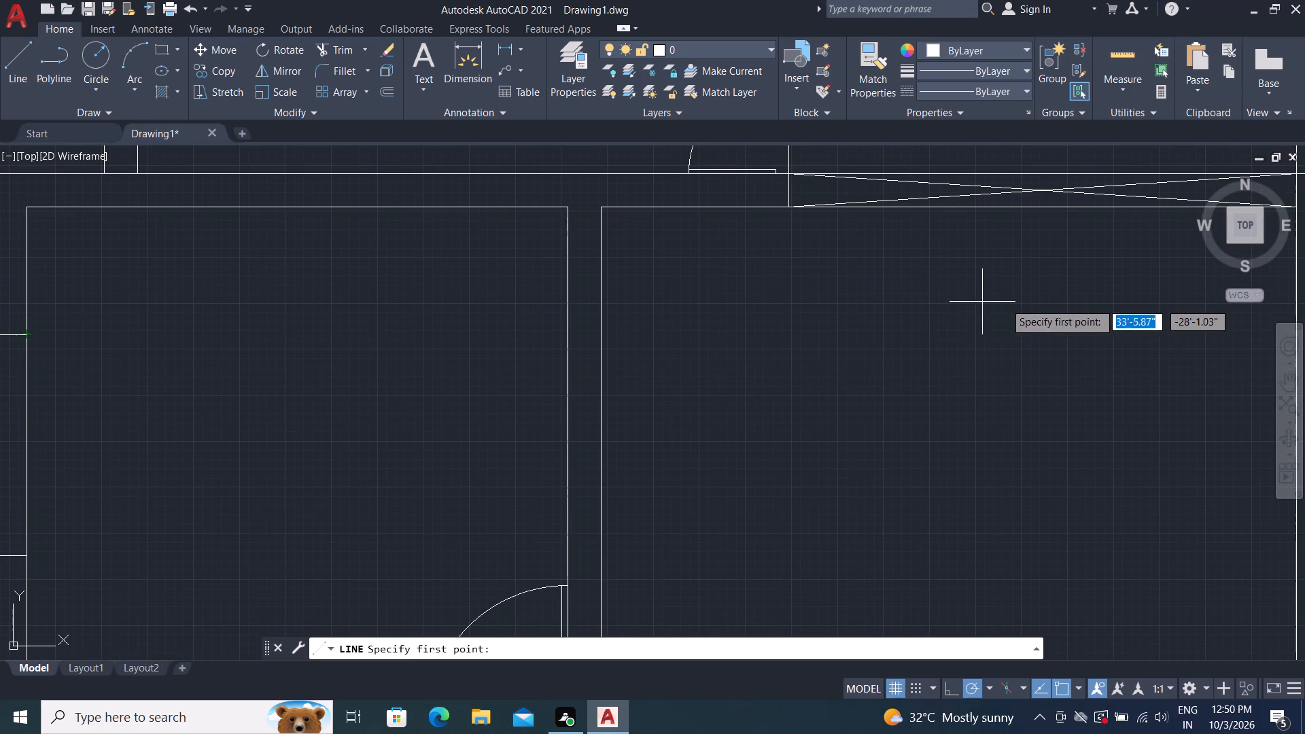
scroll(1096, 353, down, 2)
middle_drag(1097, 345, 1009, 349)
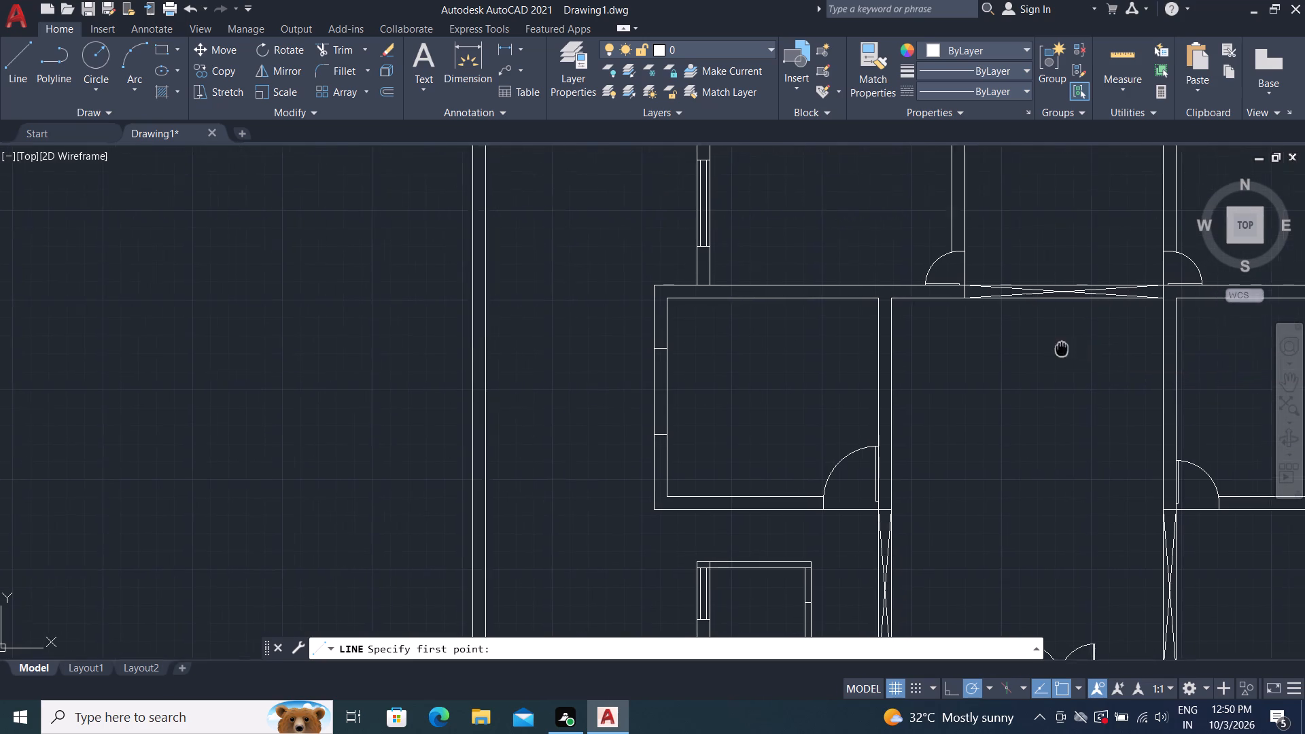
middle_drag(1009, 349, 105, 365)
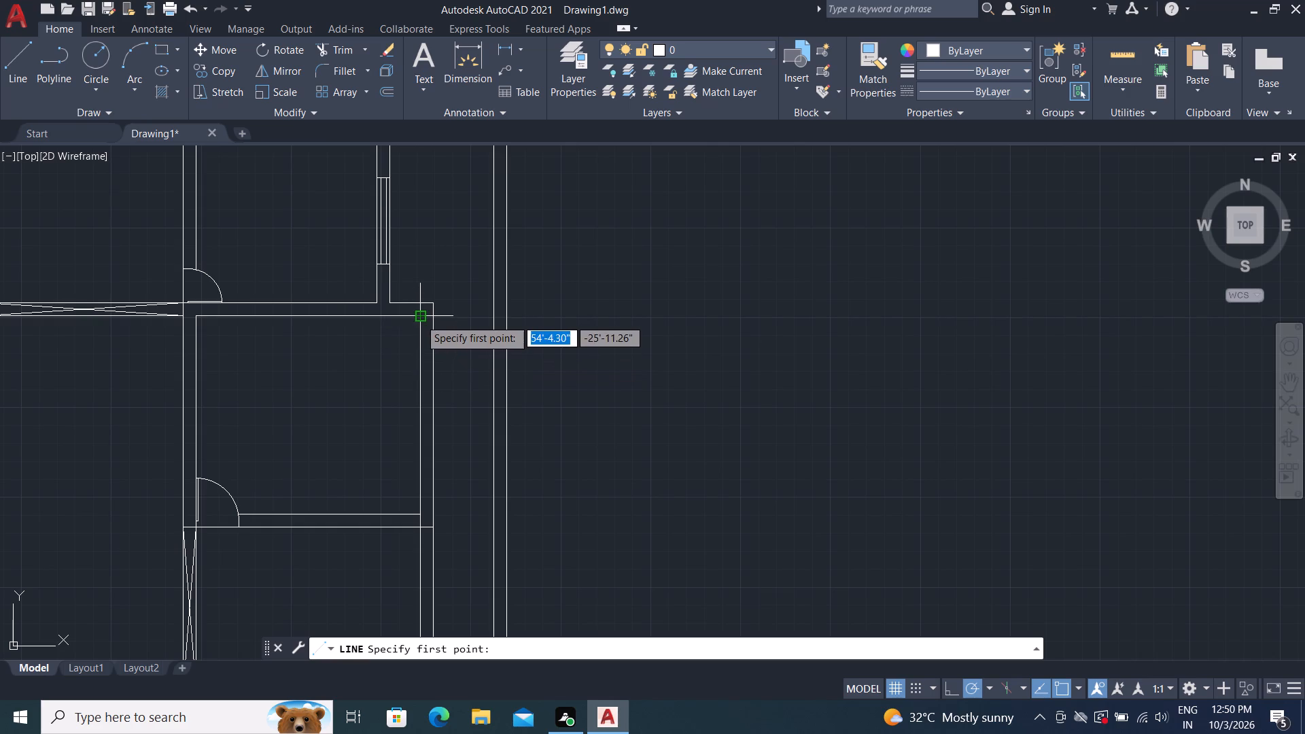
click(421, 358)
click(430, 357)
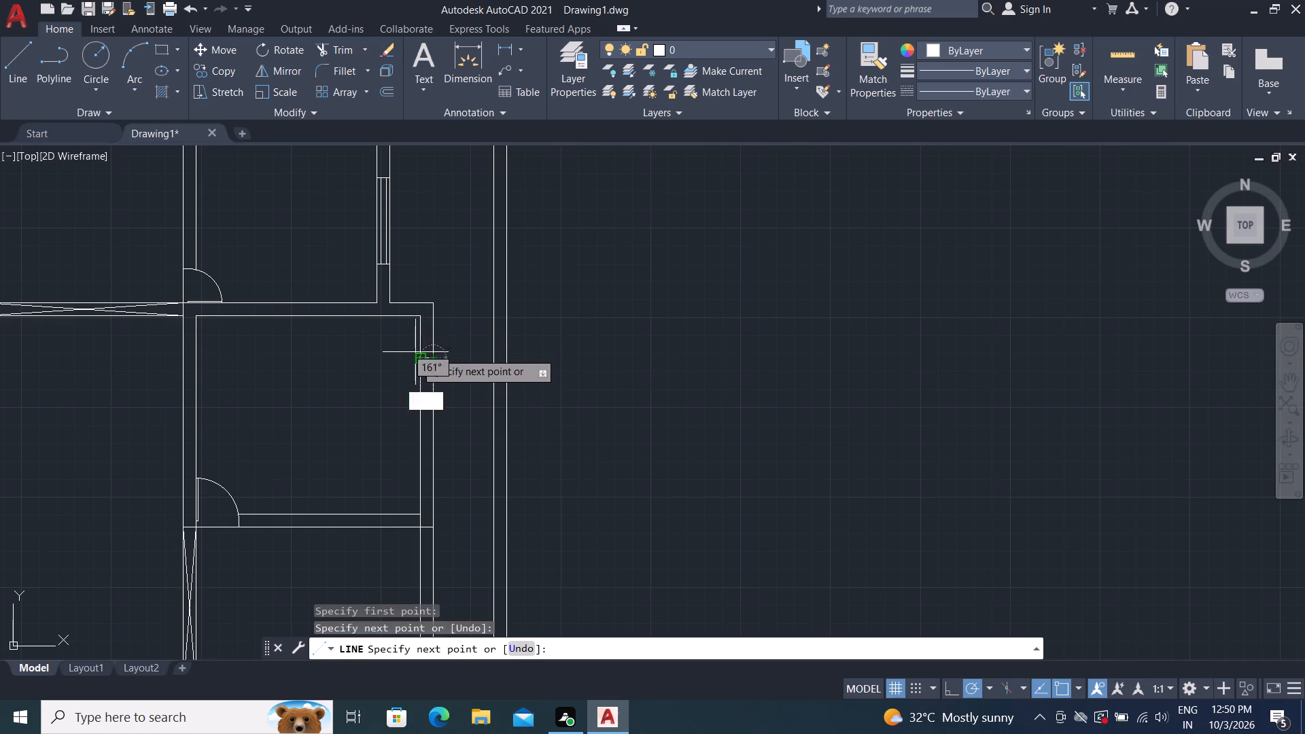
key(Escape)
Offset the line across the right room's outer wall 5' downward to mark the other side of the window opening.
key(o)
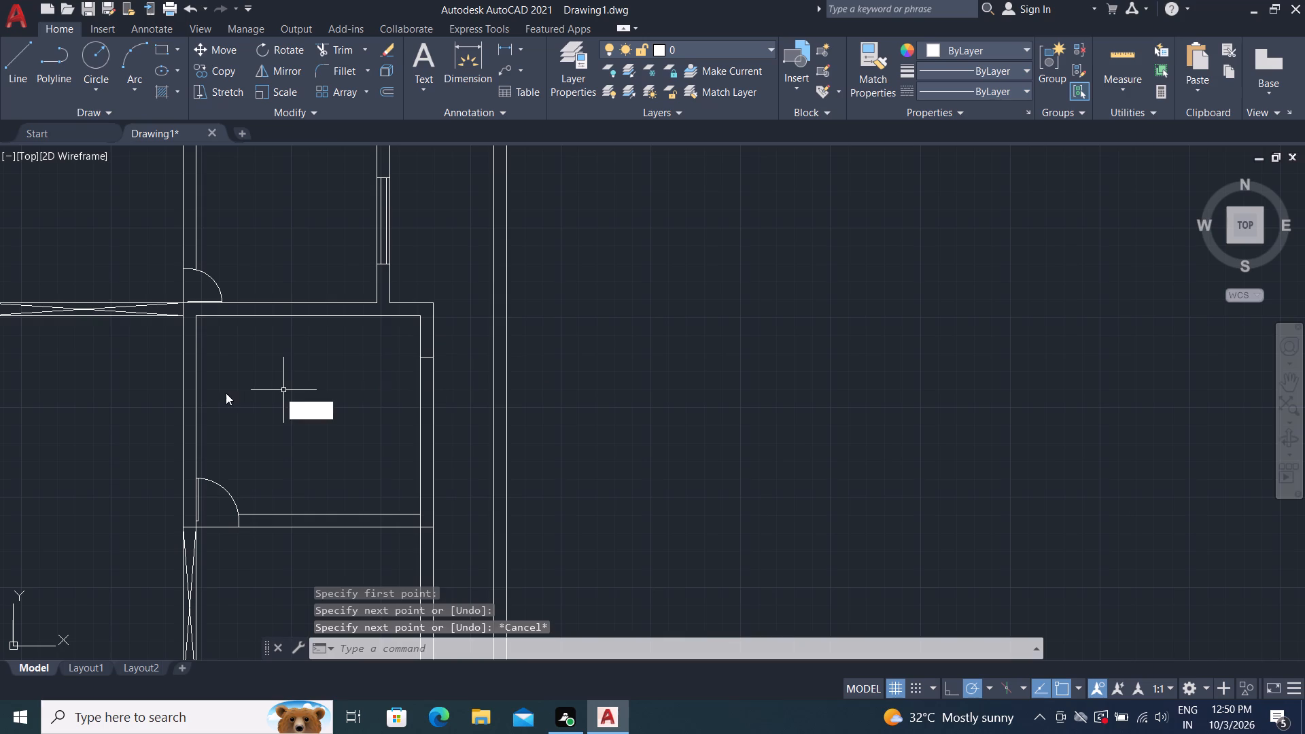
key(space)
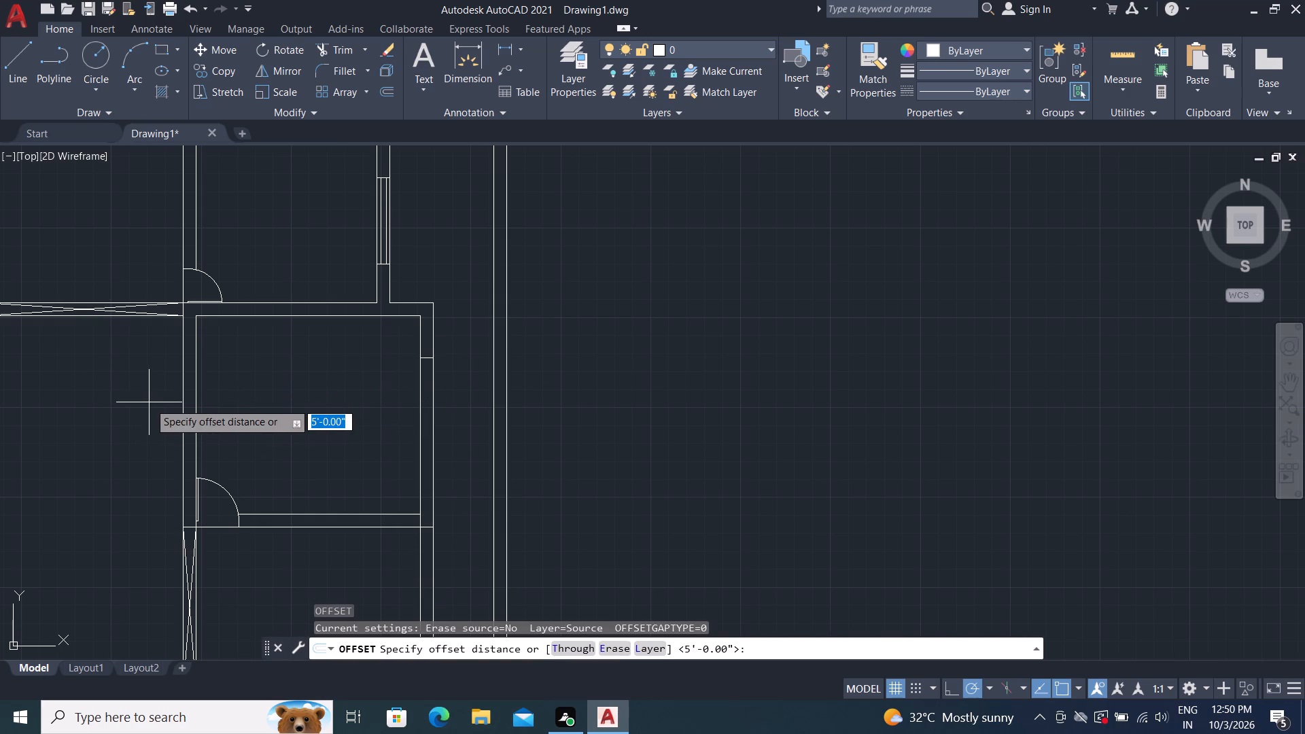
key(space)
scroll(402, 447, up, 3)
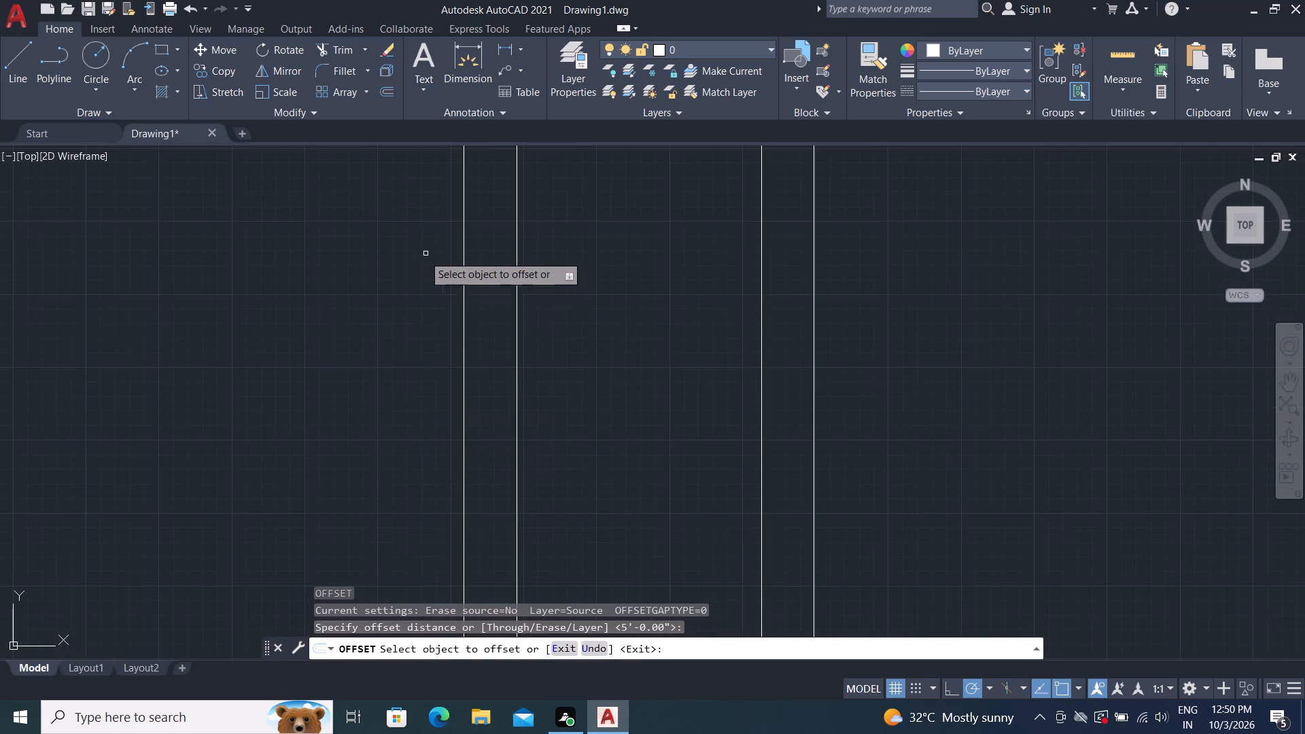
scroll(417, 259, down, 2)
click(449, 193)
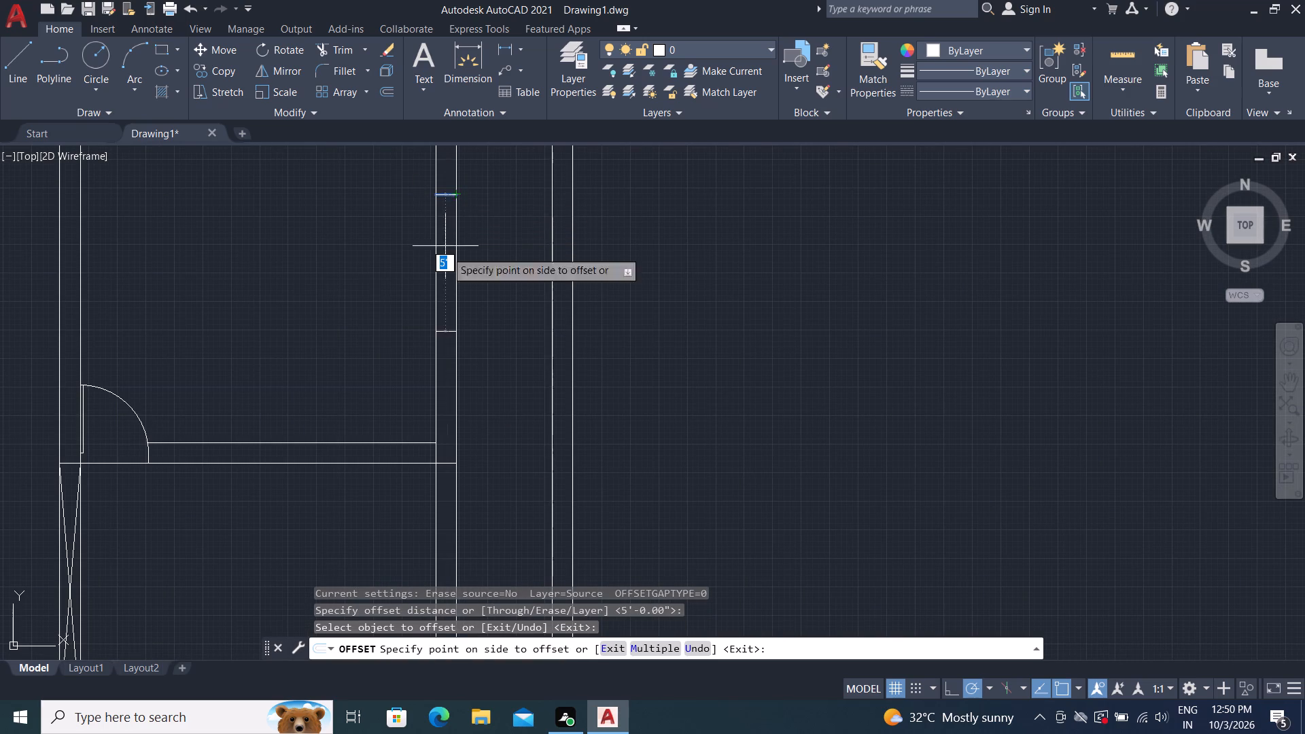
click(461, 334)
key(Escape)
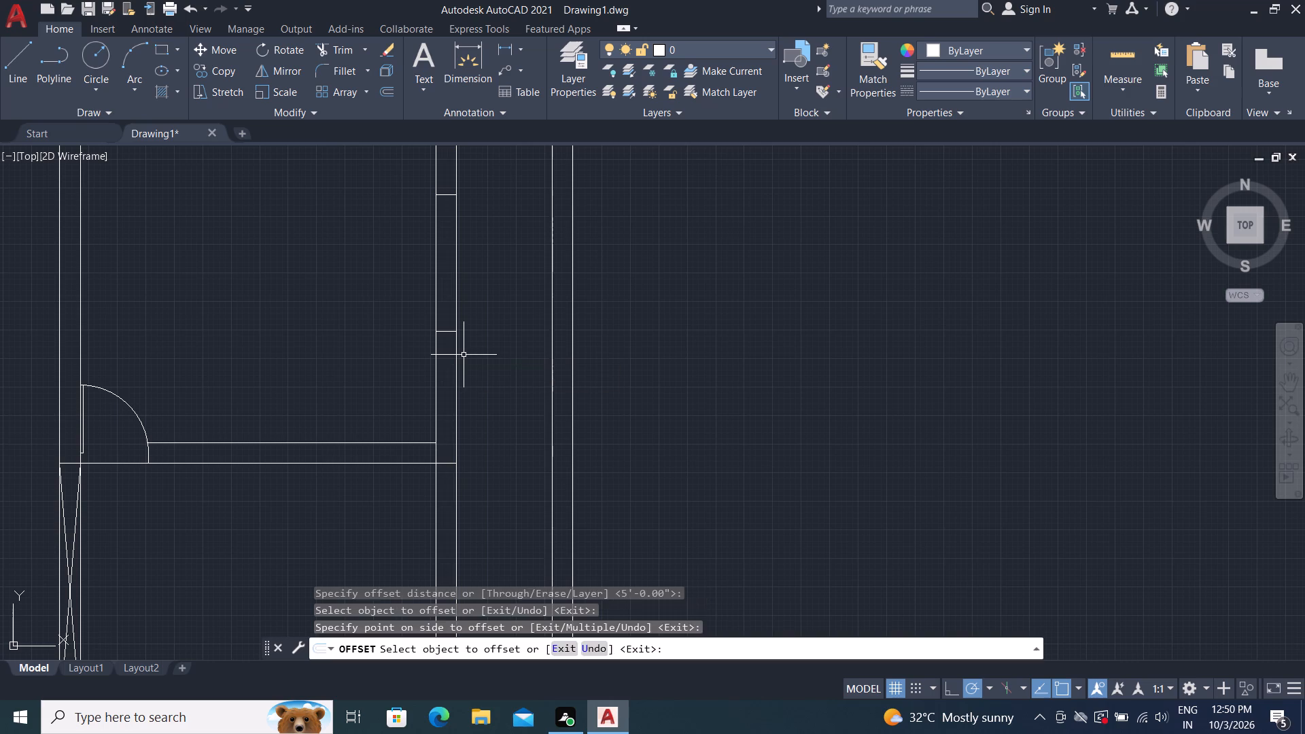
Offset the inner face line of the right room's outer wall 4.5" into the wall as the window centre line.
text(O)
key(space)
text(4.)
text(5")
key(Return)
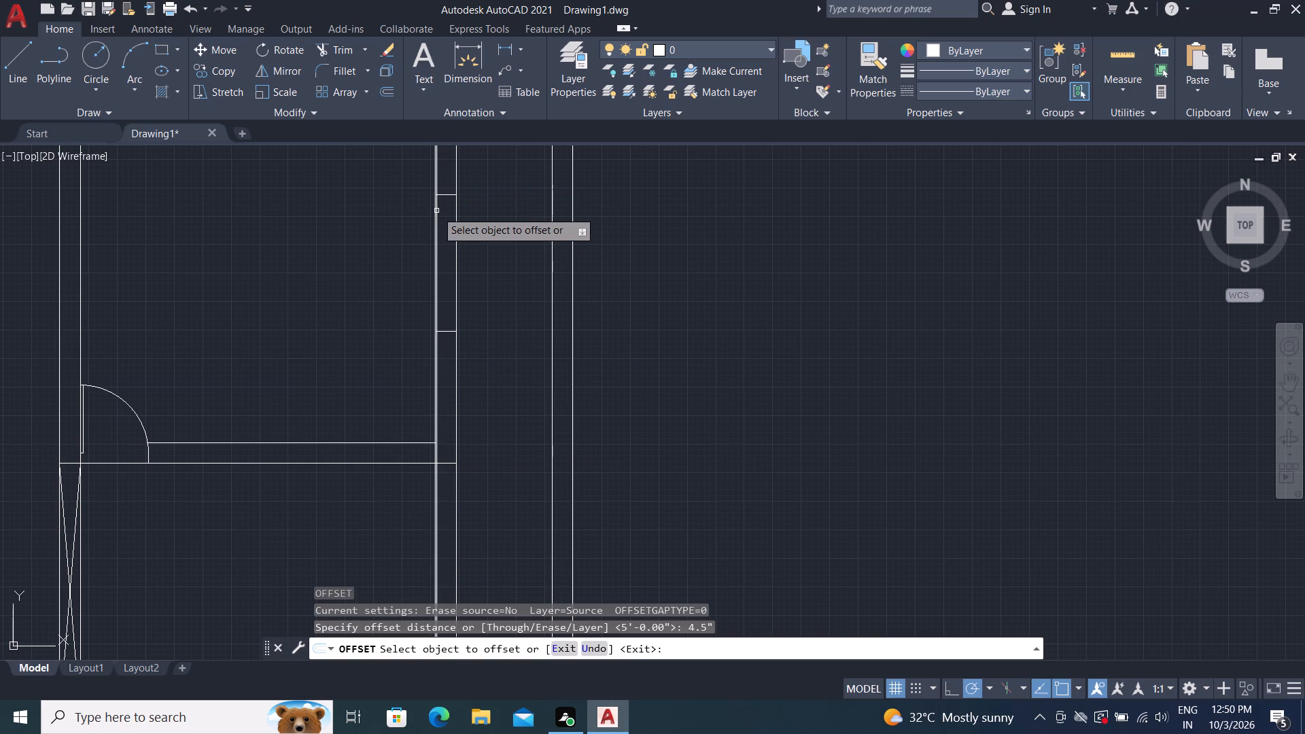
click(439, 211)
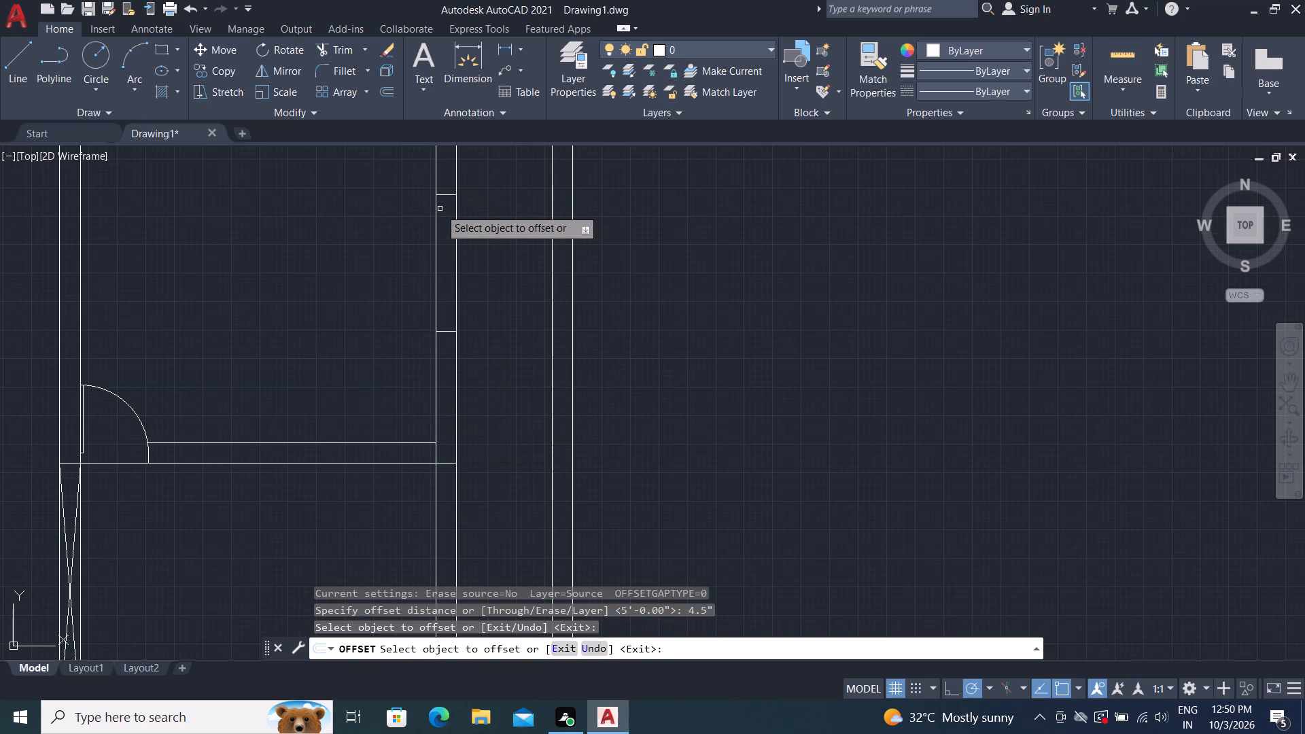
click(438, 209)
click(453, 213)
Offset the outer face line of the left middle room's outer wall 4.5" into the wall as the window centre line.
scroll(423, 292, down, 2)
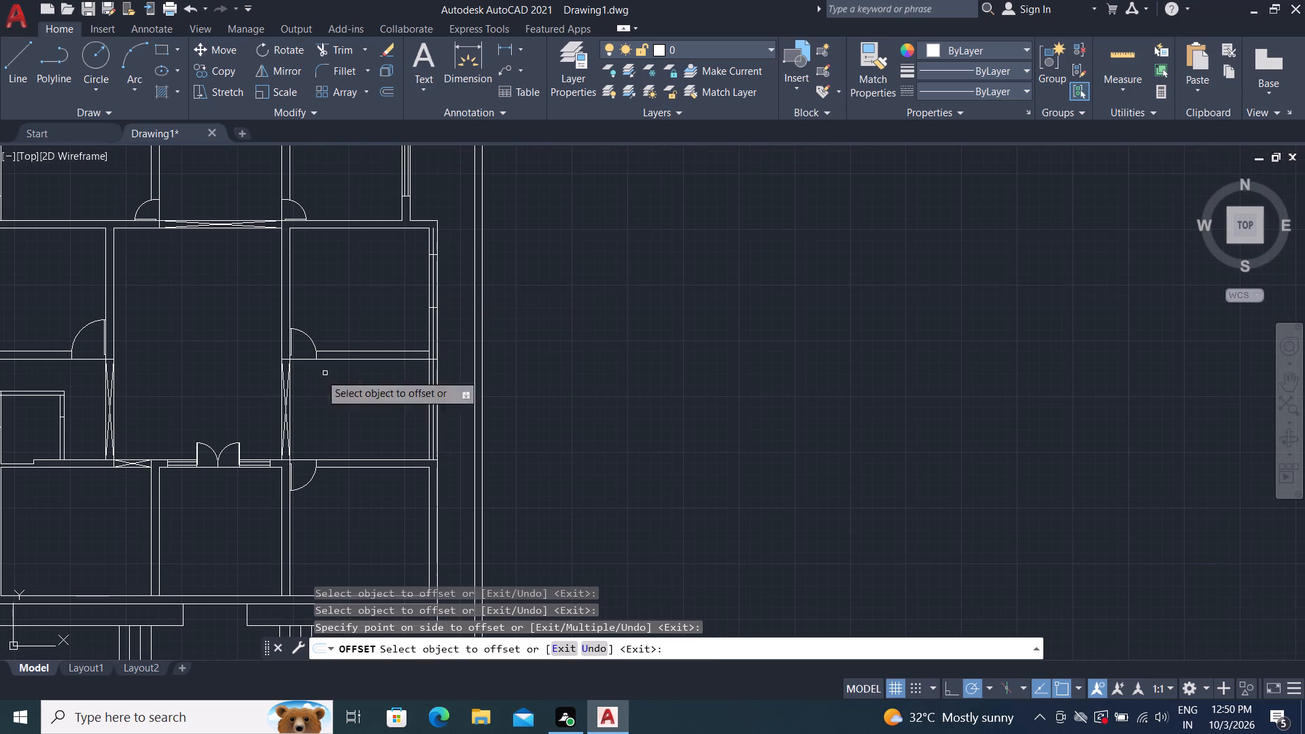
middle_drag(172, 391, 601, 314)
scroll(372, 198, up, 2)
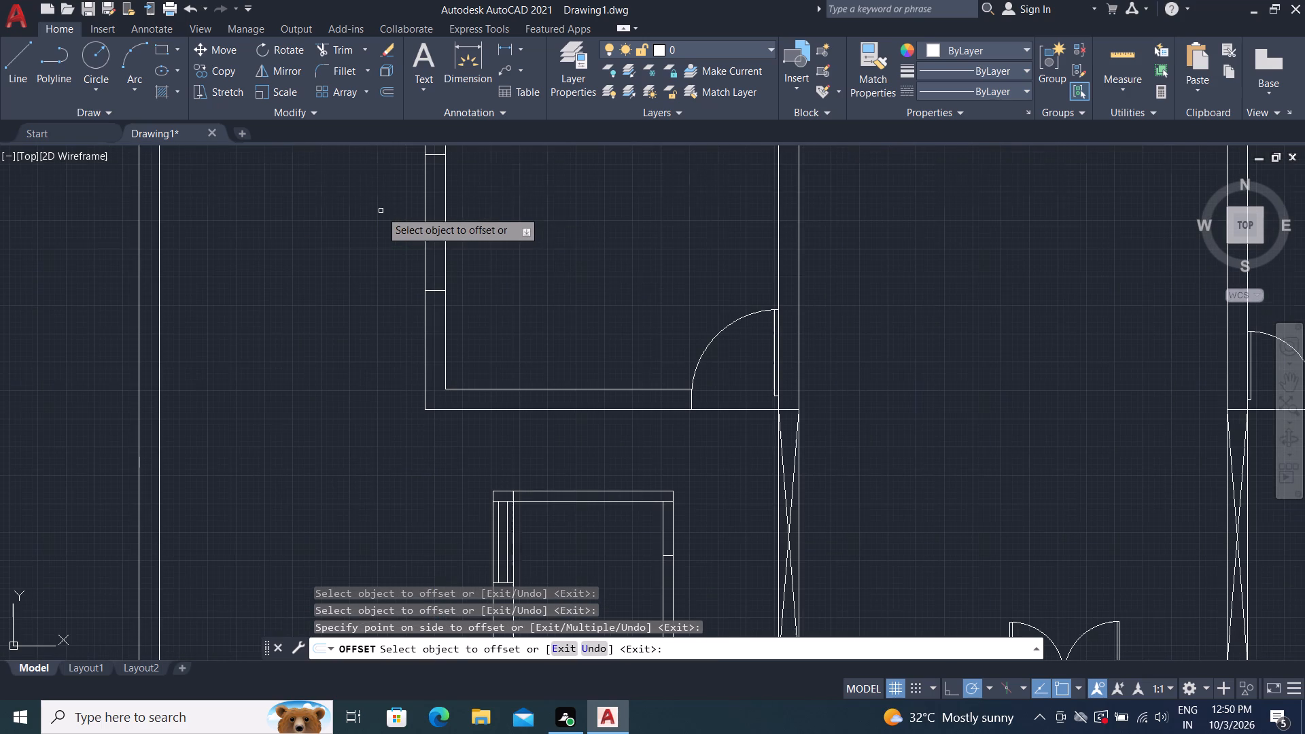
click(427, 218)
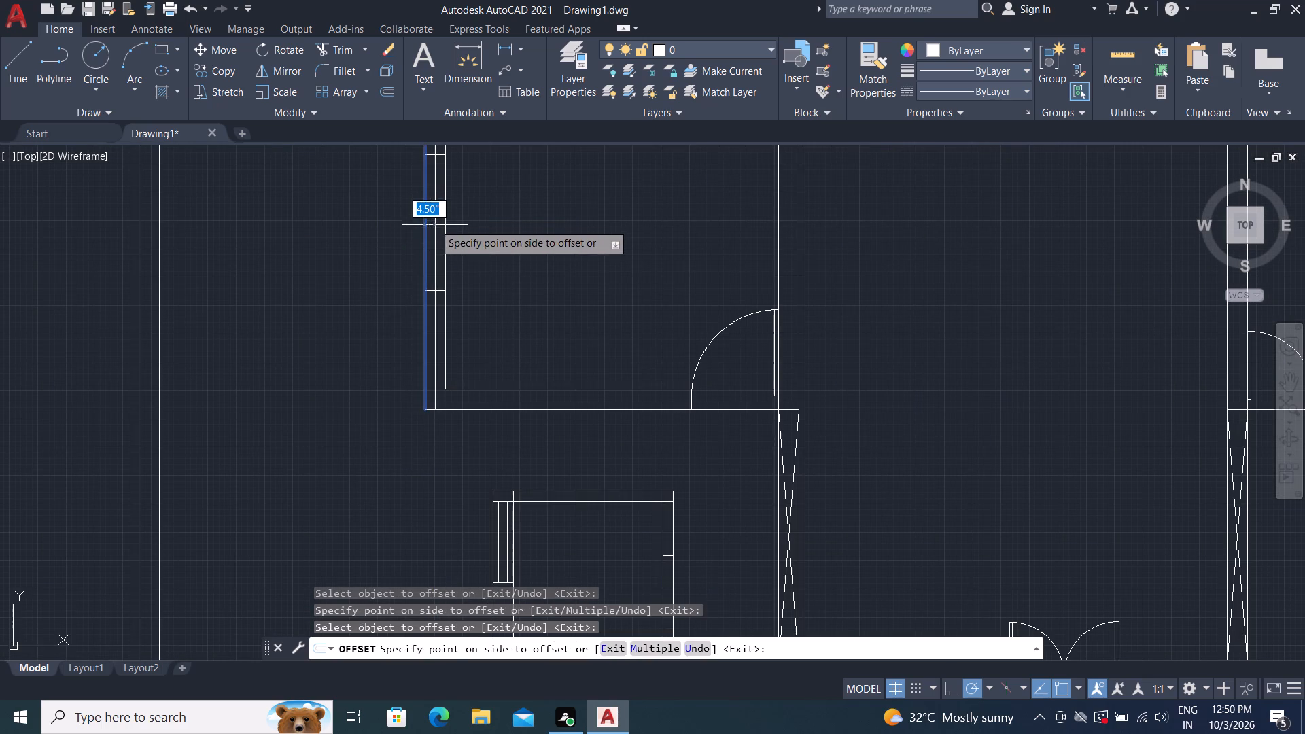
click(446, 237)
key(Escape)
Offset the centre line in the left room's outer wall 2" to both sides for the window frame.
text(O)
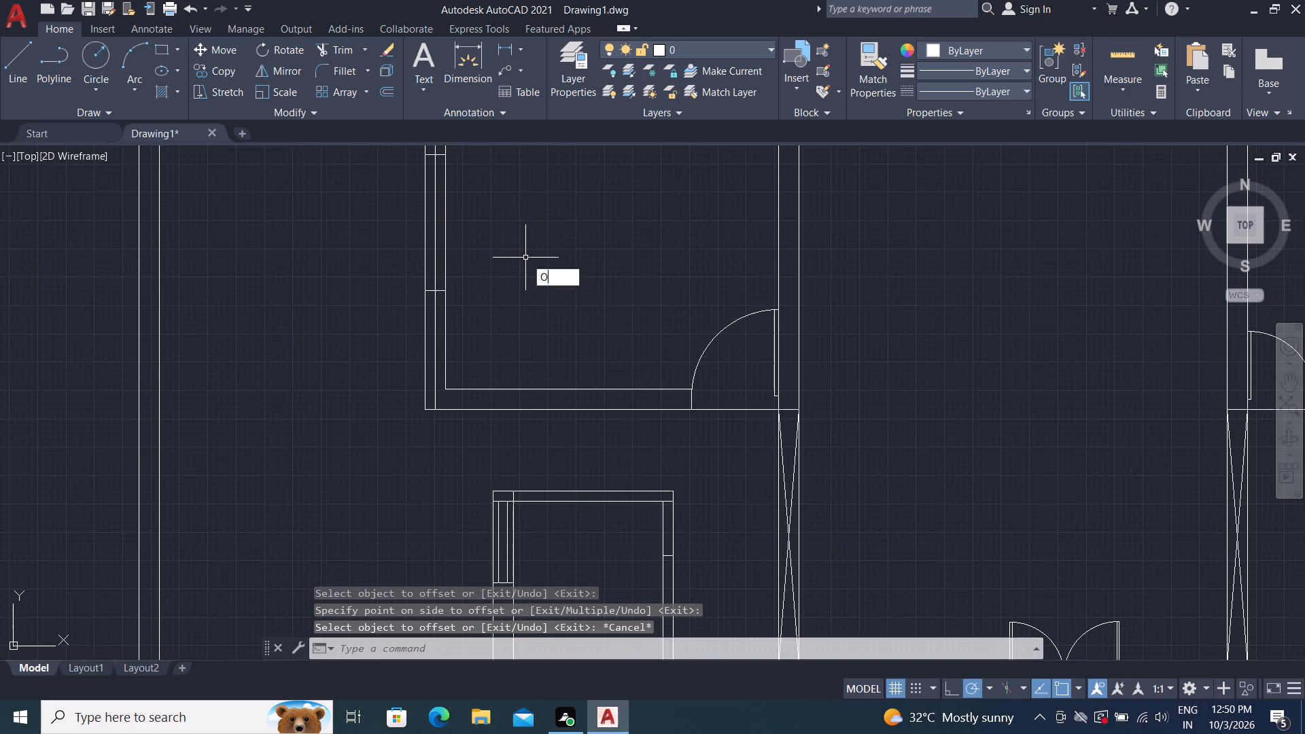
key(space)
key(2)
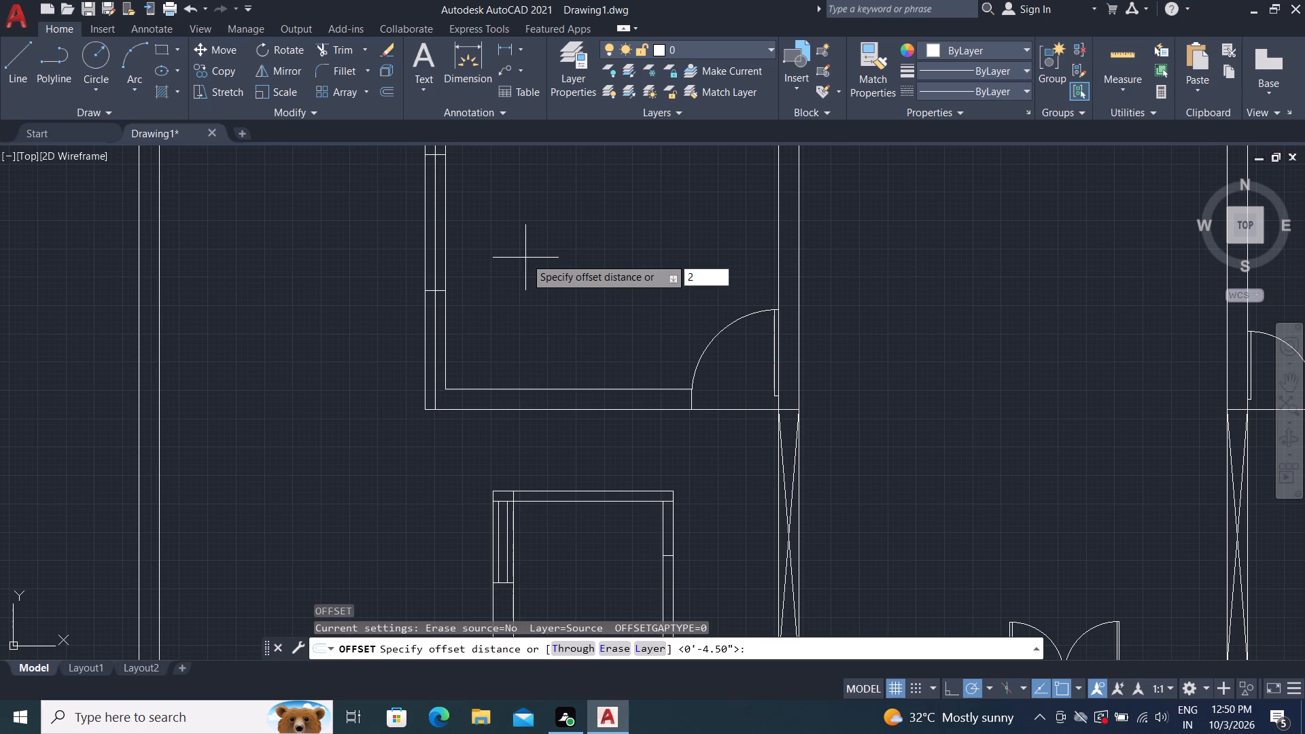
key(shift+quotedbl)
key(Return)
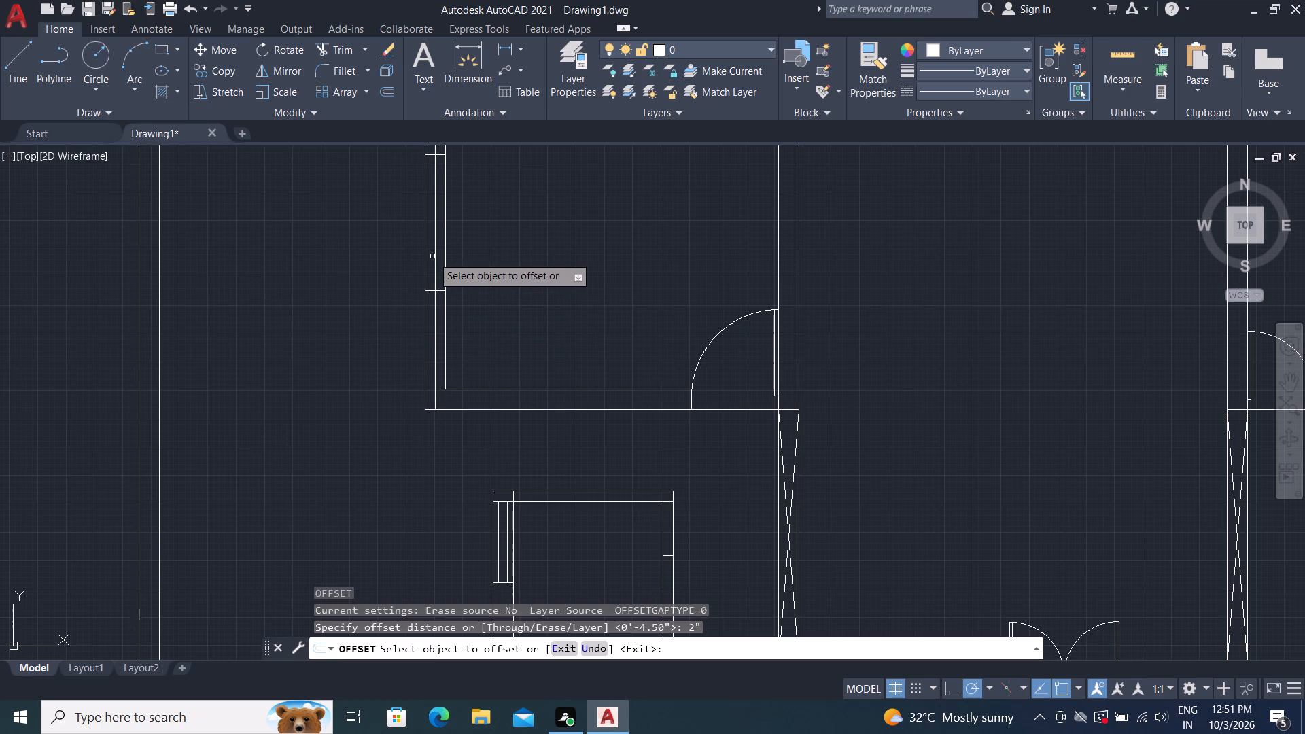
scroll(434, 256, up, 3)
click(421, 242)
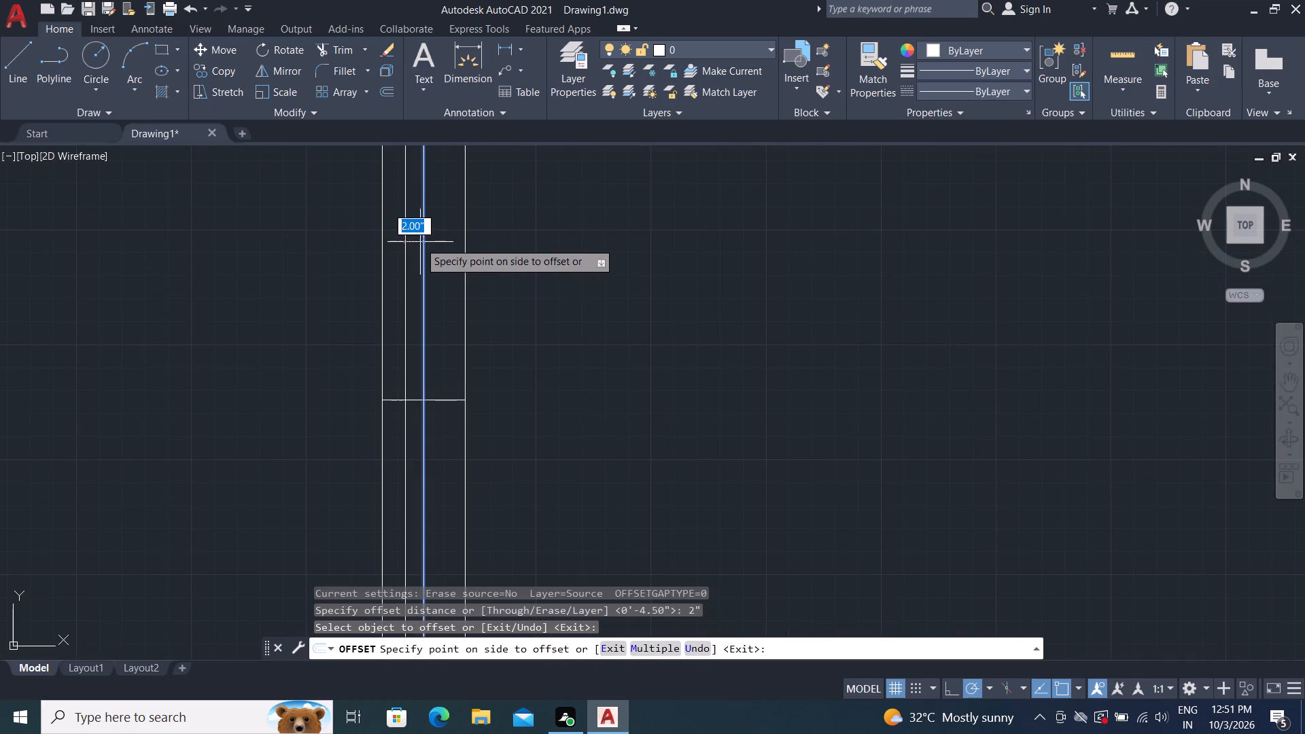
click(380, 243)
click(422, 267)
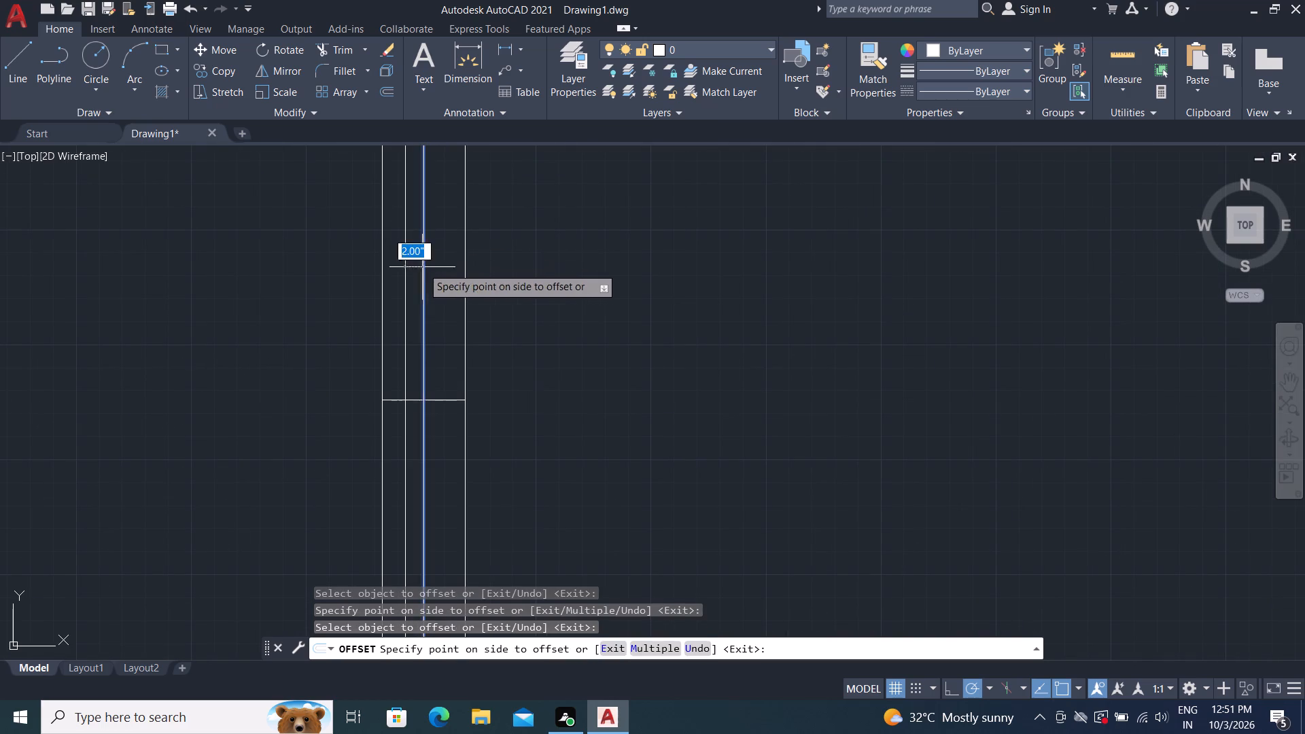
click(442, 292)
Offset the centre line in the right room's outer wall 2" to both sides for the window frame.
scroll(28, 198, down, 3)
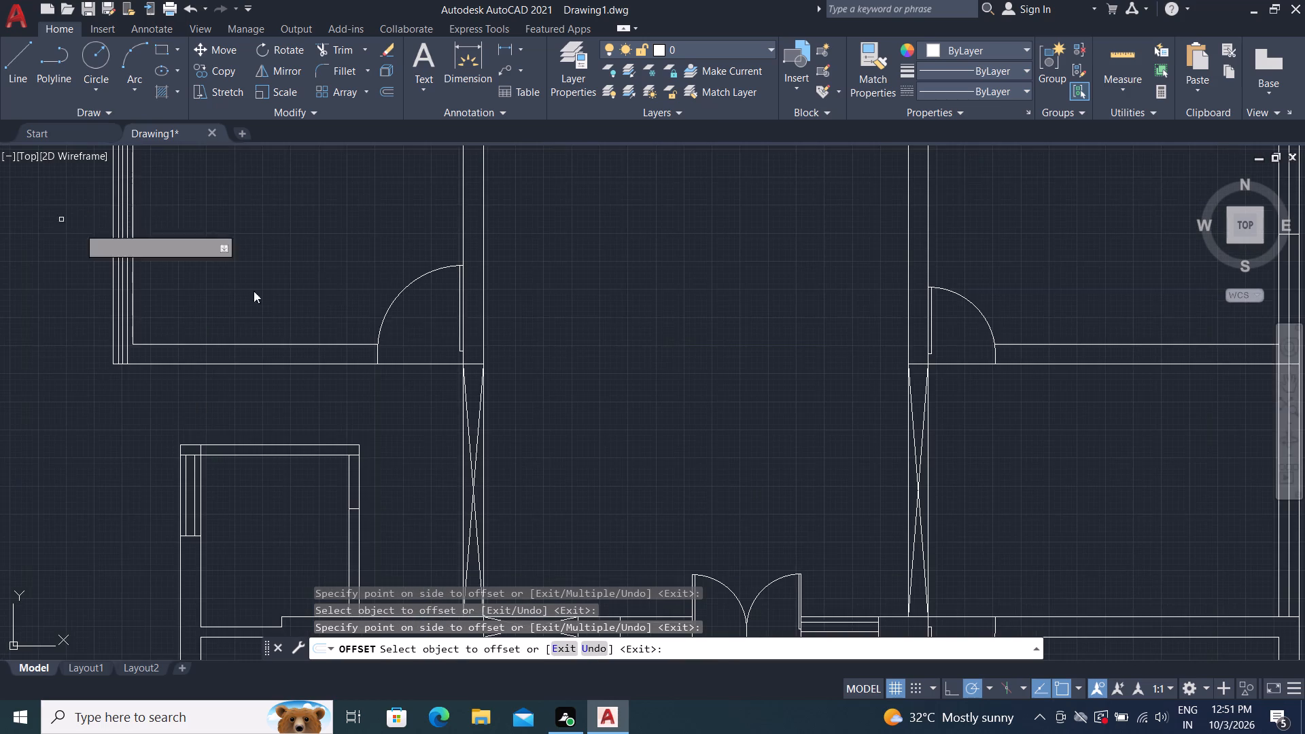
scroll(334, 313, down, 3)
scroll(563, 277, up, 2)
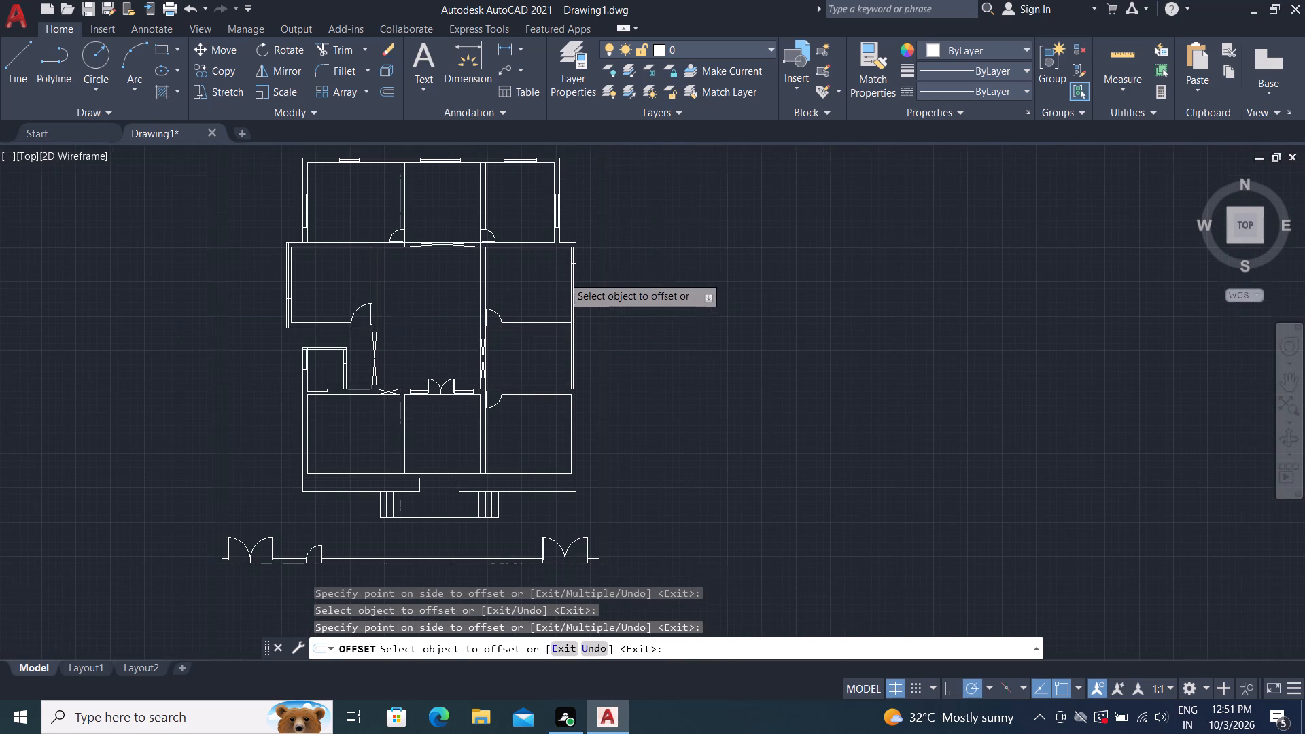
scroll(563, 277, up, 4)
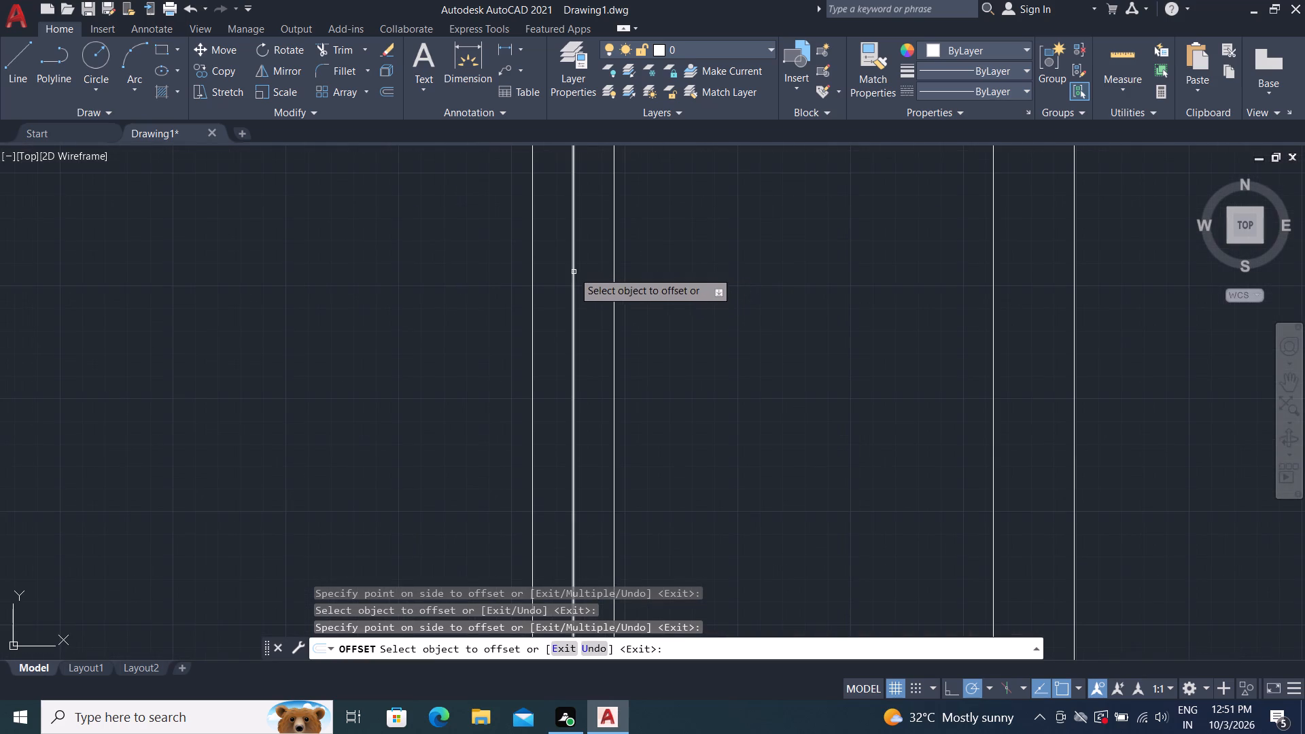
click(570, 270)
click(546, 281)
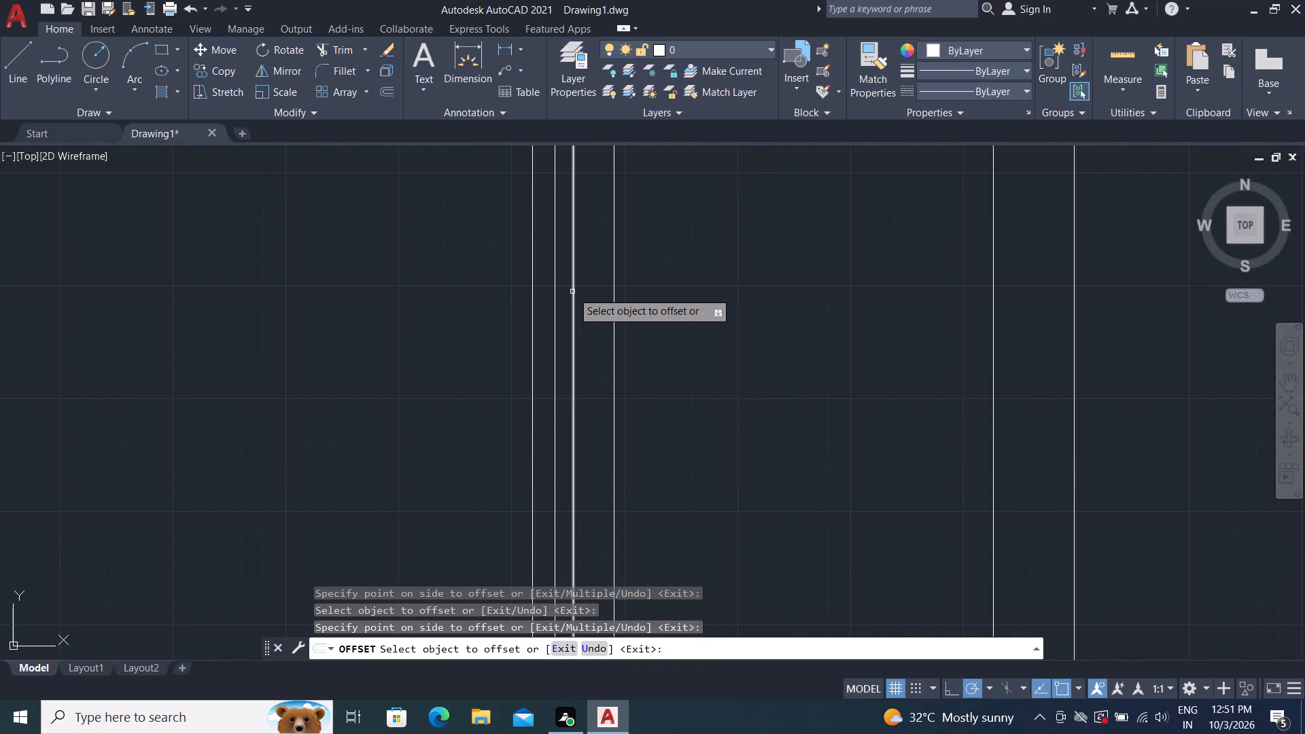
click(572, 292)
click(612, 297)
scroll(452, 271, down, 2)
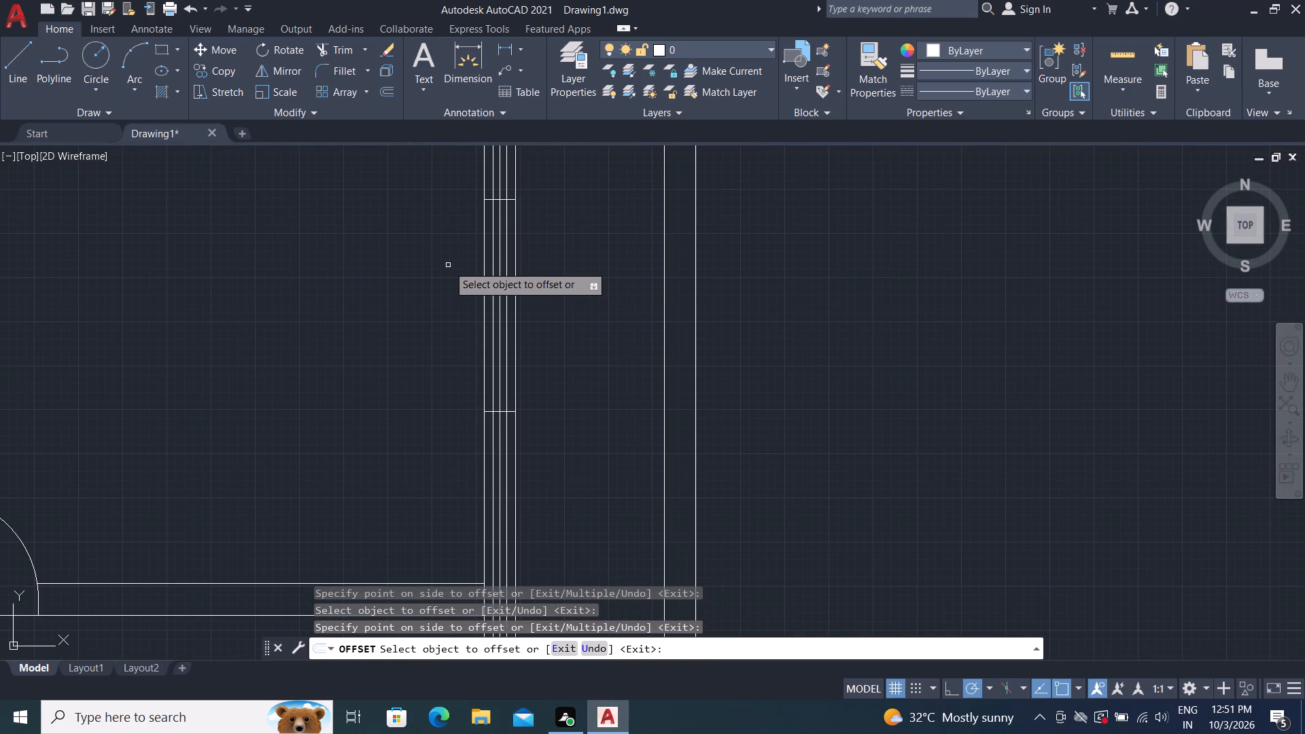
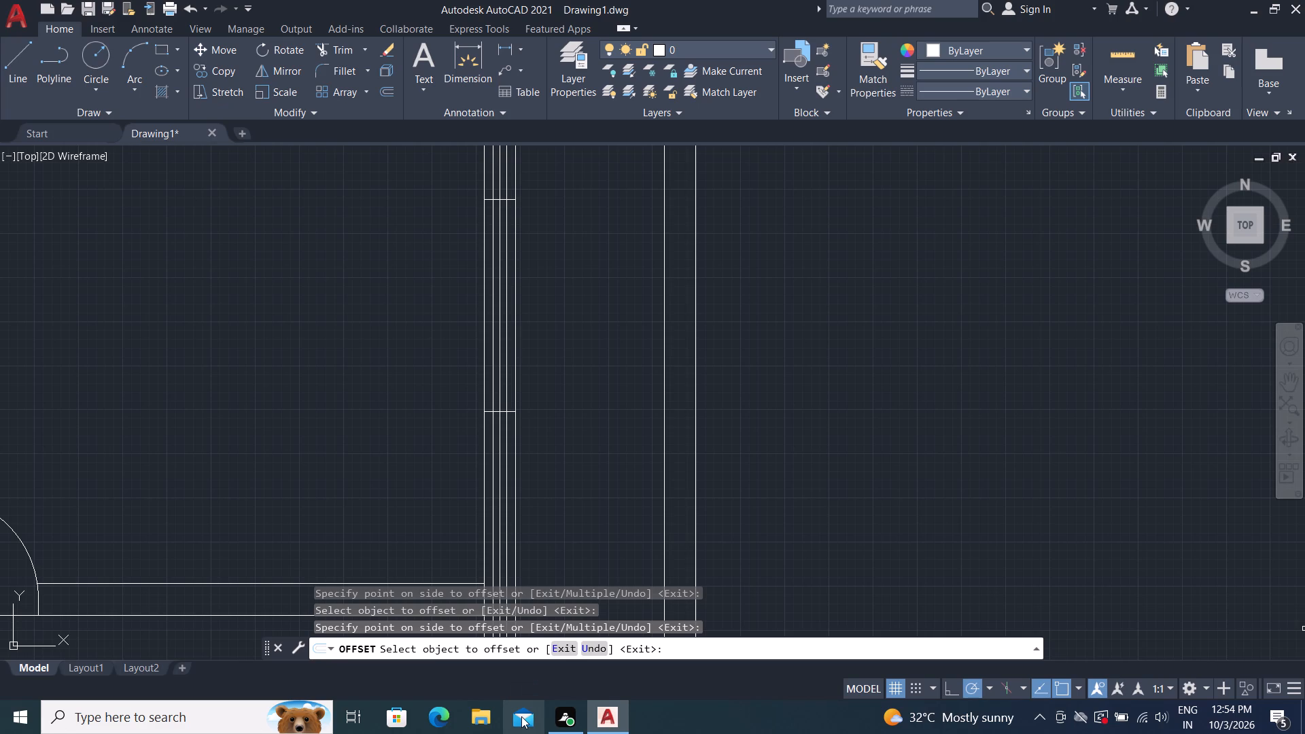
Trim the centre line and both frame lines above the window in the right middle room's outer wall.
middle_drag(266, 733, 536, 733)
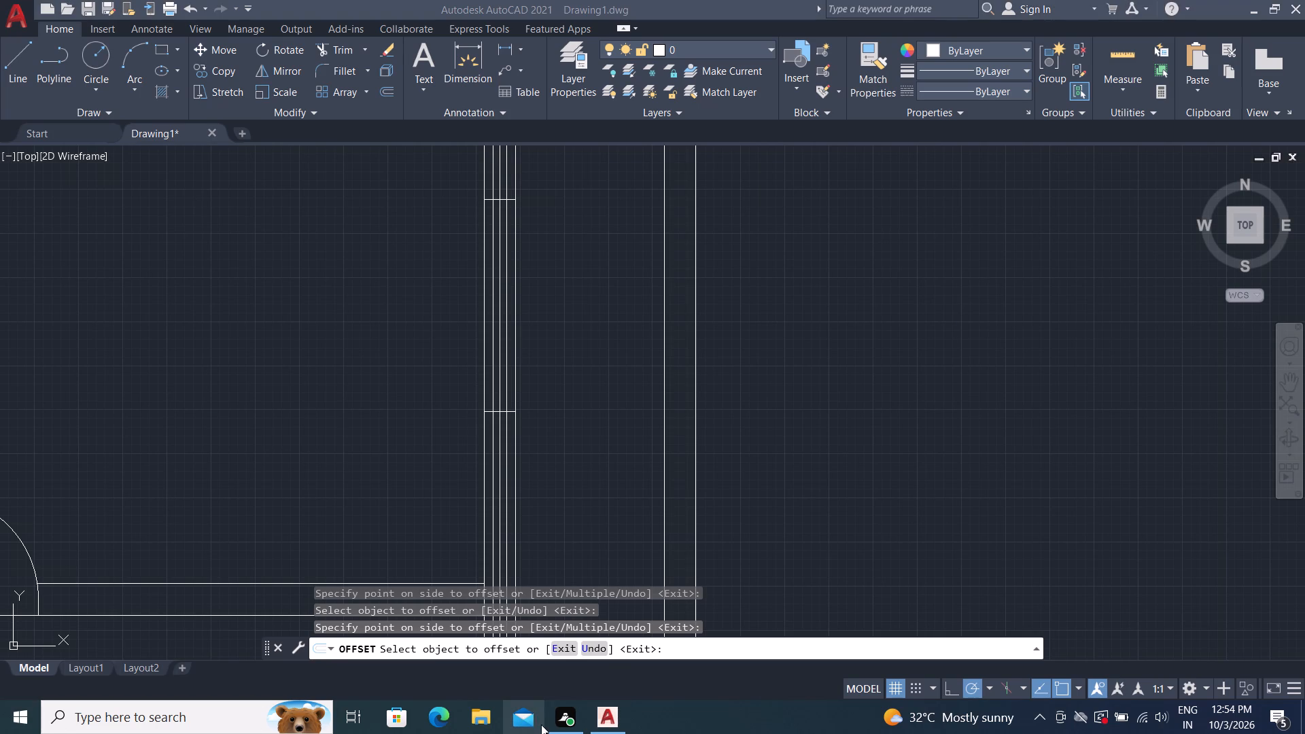
scroll(449, 733, up, 1)
scroll(423, 177, down, 5)
middle_drag(451, 185, 656, 336)
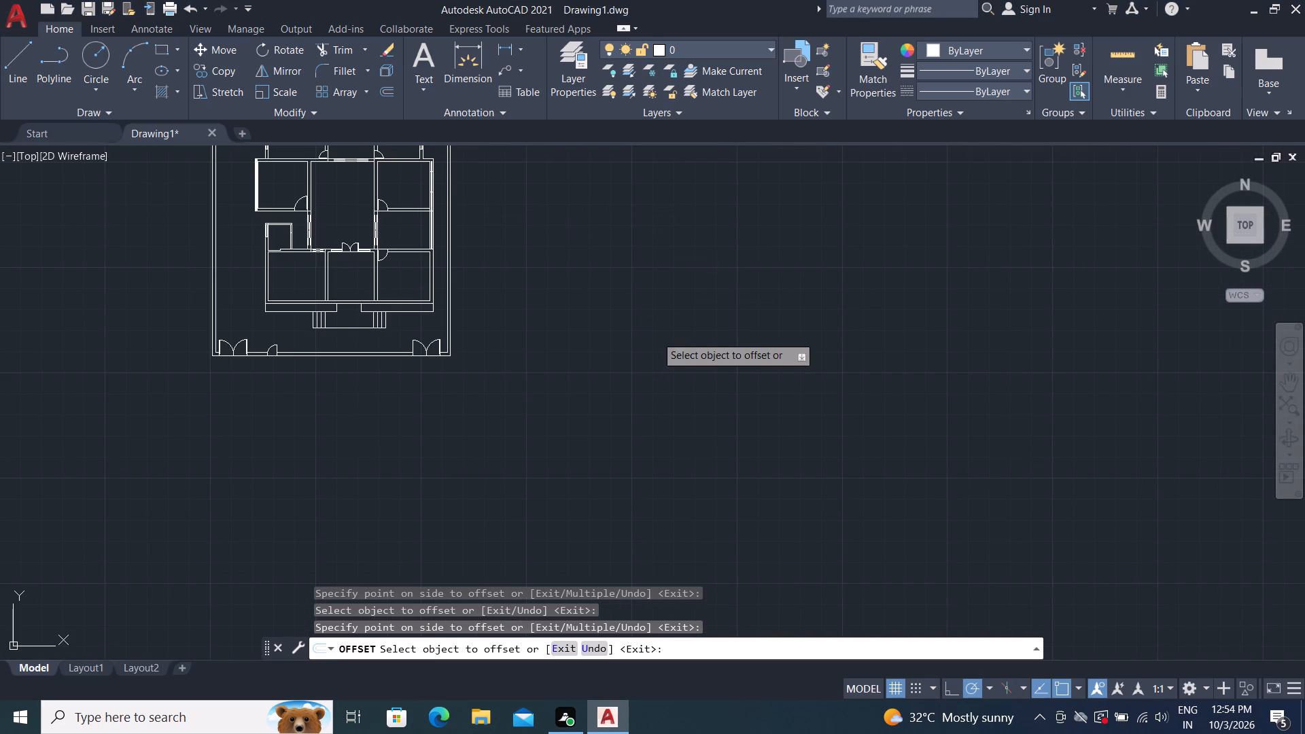
middle_drag(656, 336, 656, 338)
middle_drag(613, 232, 731, 395)
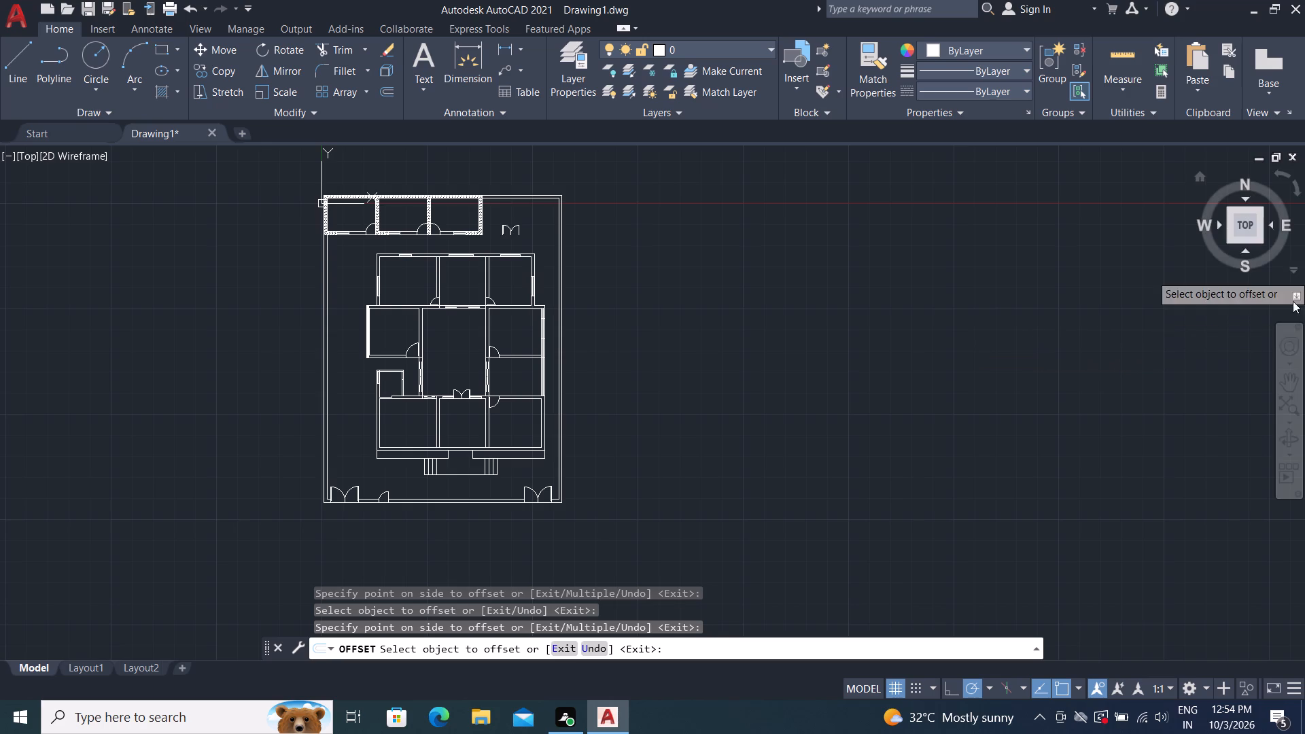
scroll(1304, 289, up, 1)
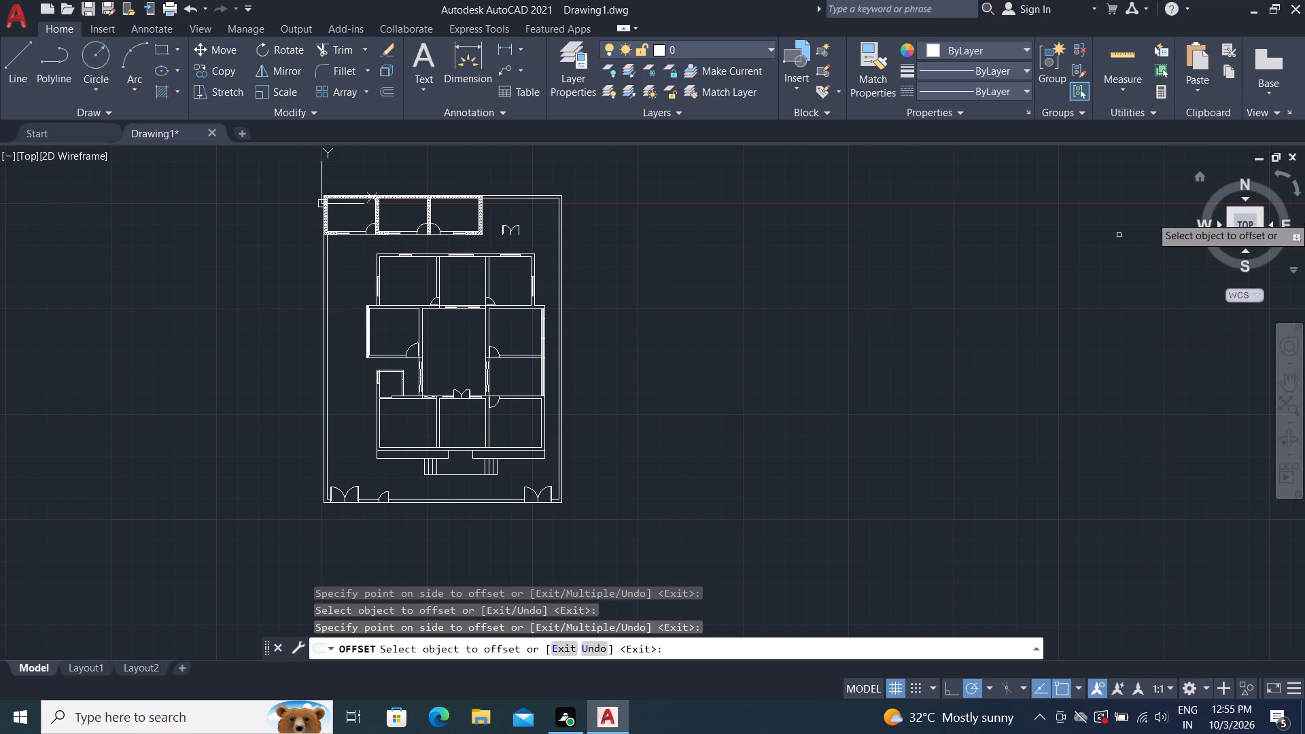
key(Escape)
text(TR)
key(space)
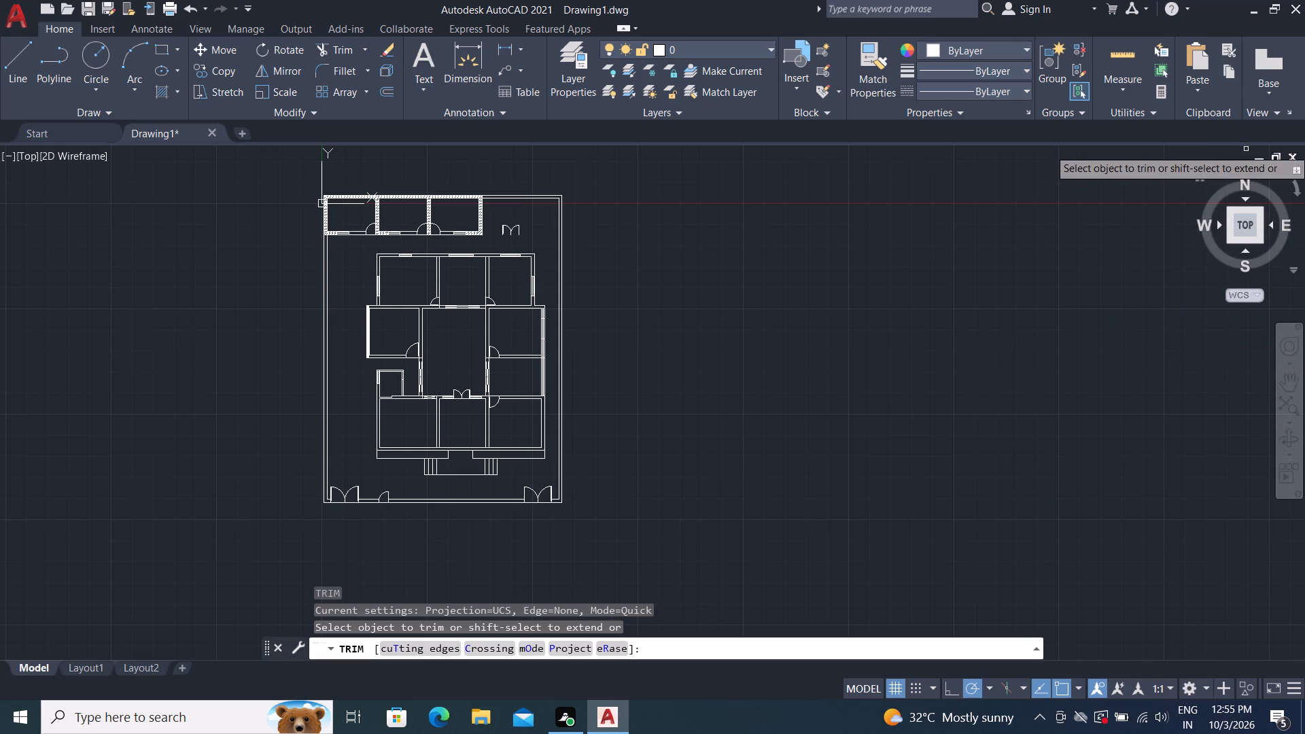
scroll(527, 337, up, 4)
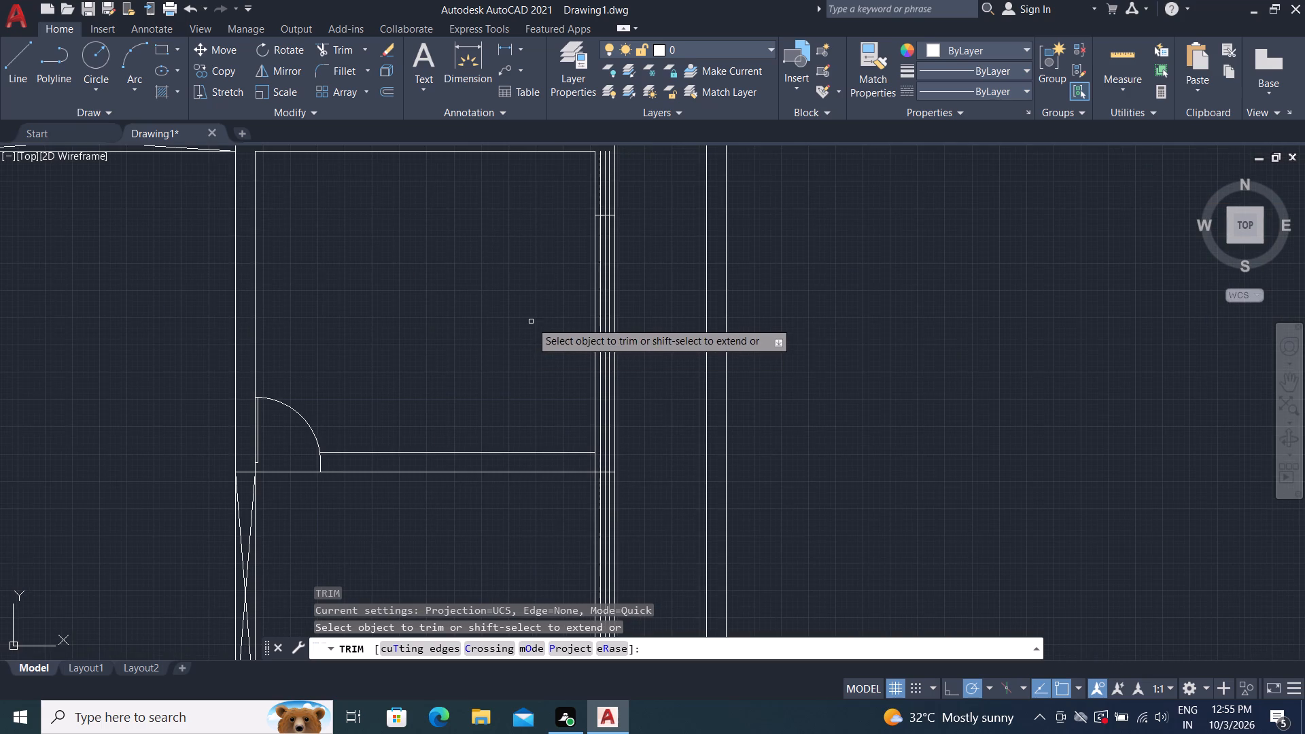
middle_drag(530, 328, 544, 369)
scroll(615, 228, up, 3)
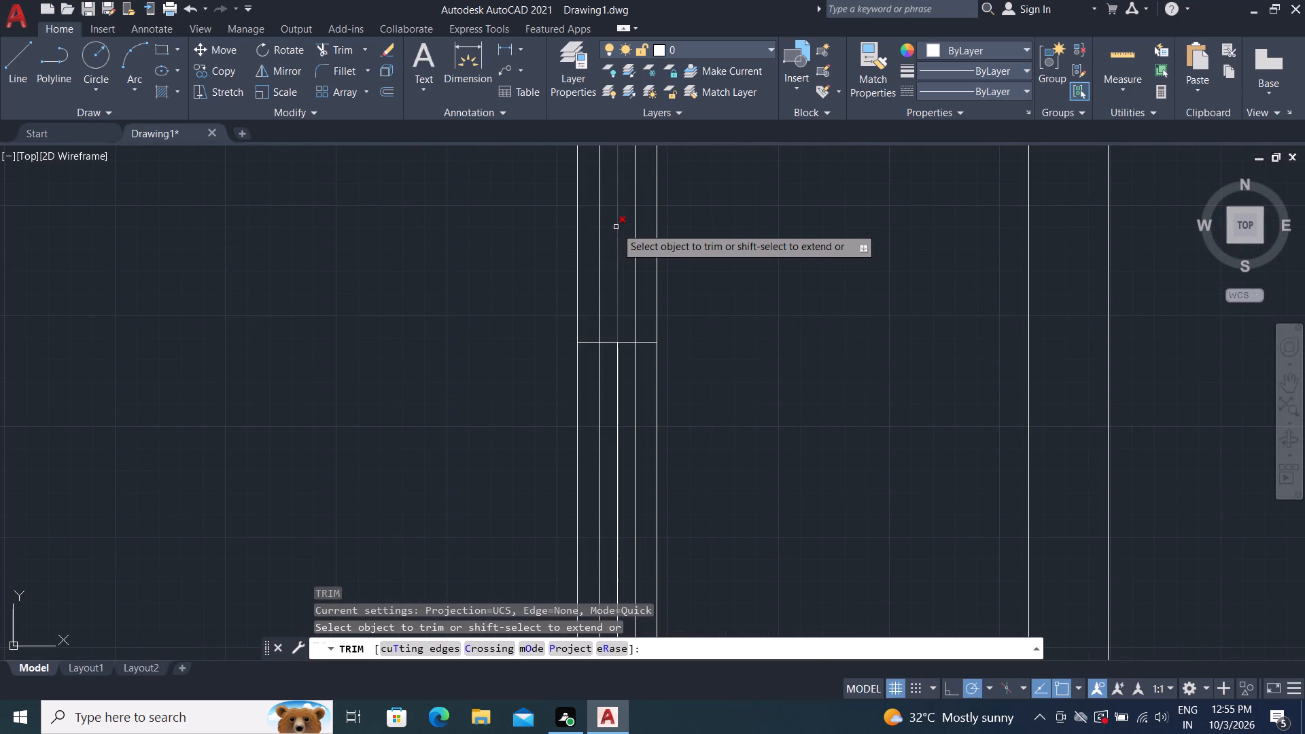
click(617, 226)
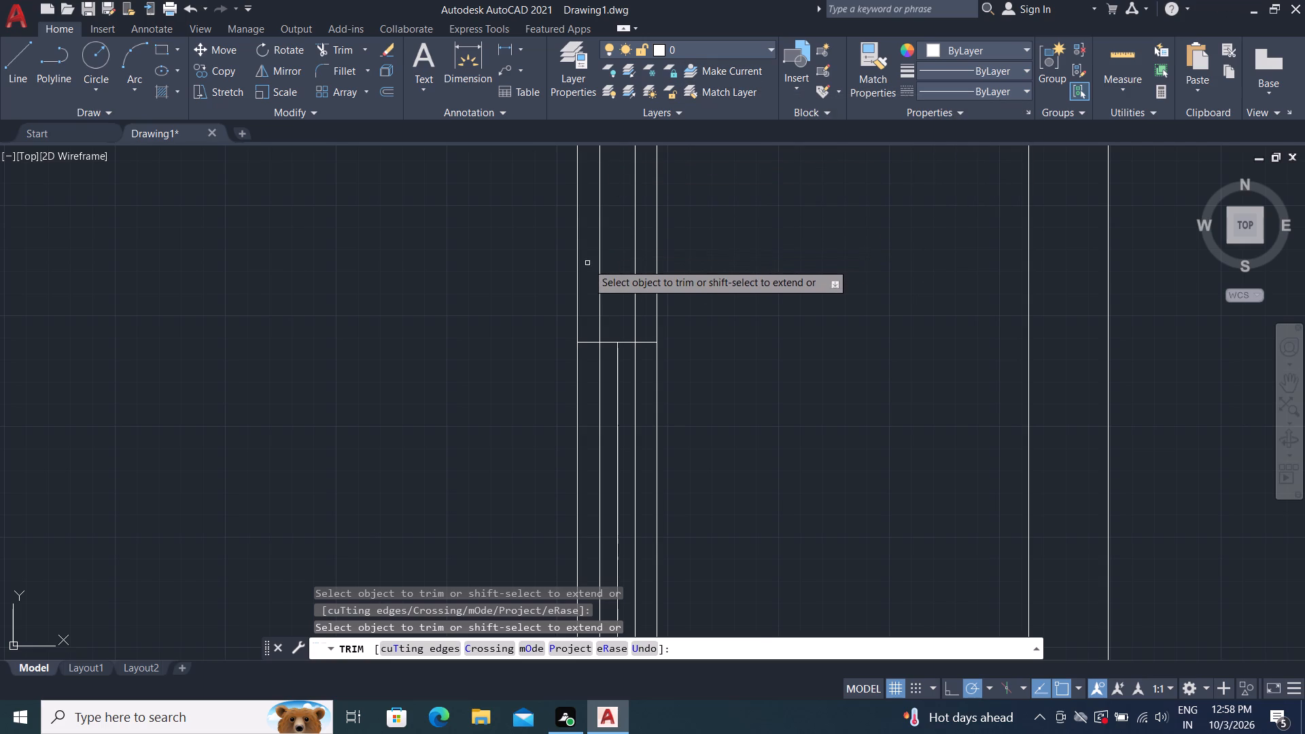
scroll(588, 265, down, 2)
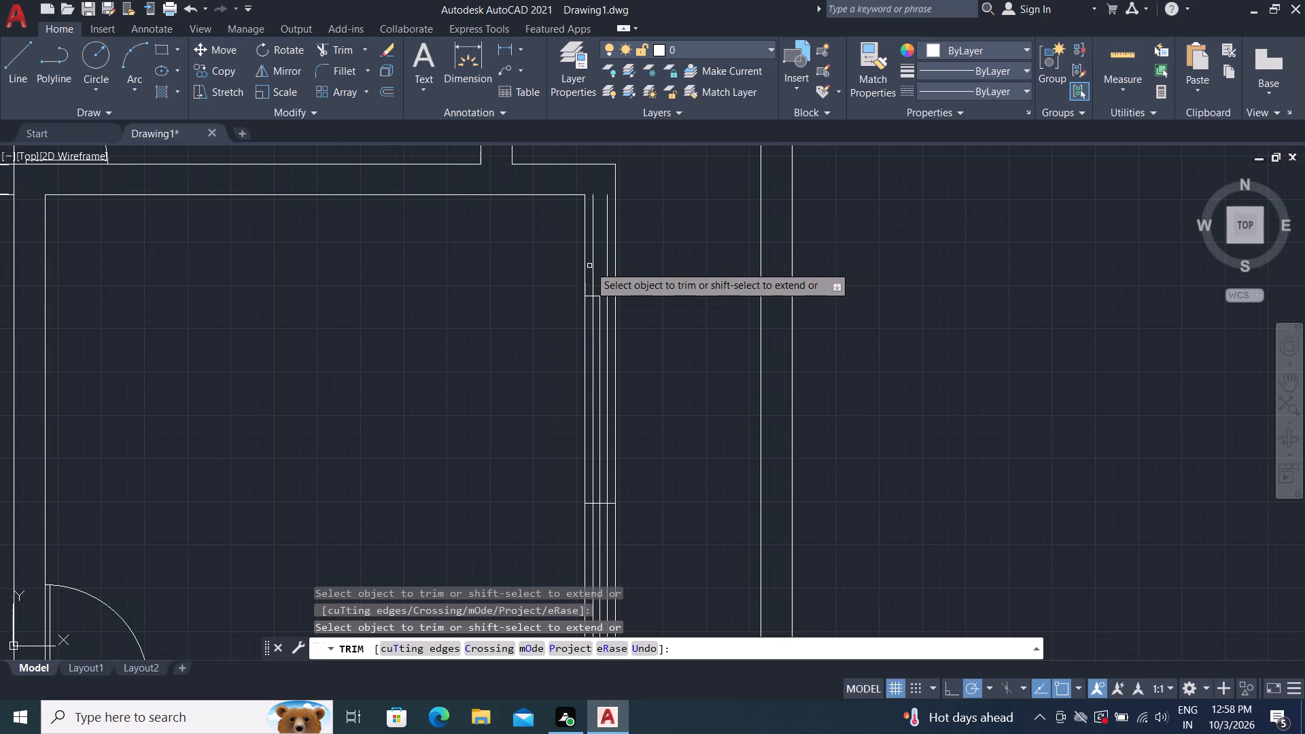
click(593, 266)
click(606, 281)
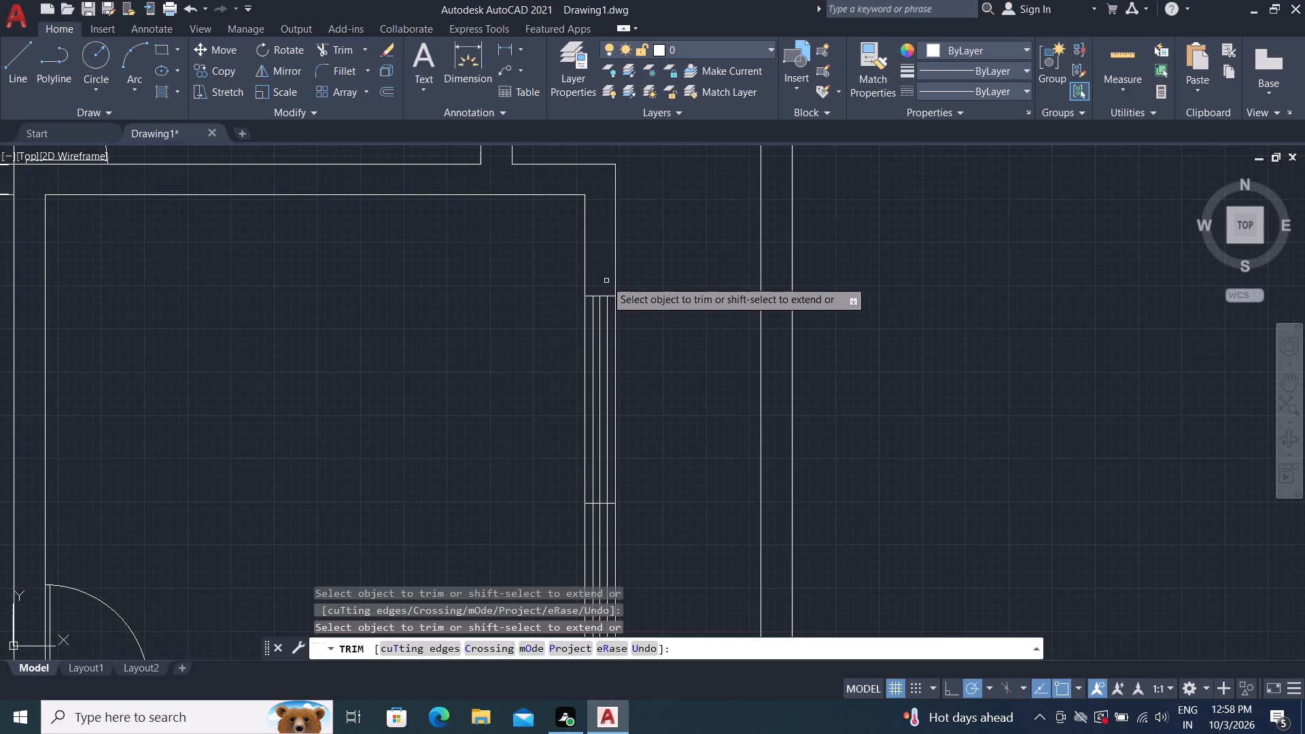
Remove the right window's remaining centre line and trim its two frame lines between the window and the cross wall below.
scroll(593, 383, up, 3)
click(604, 392)
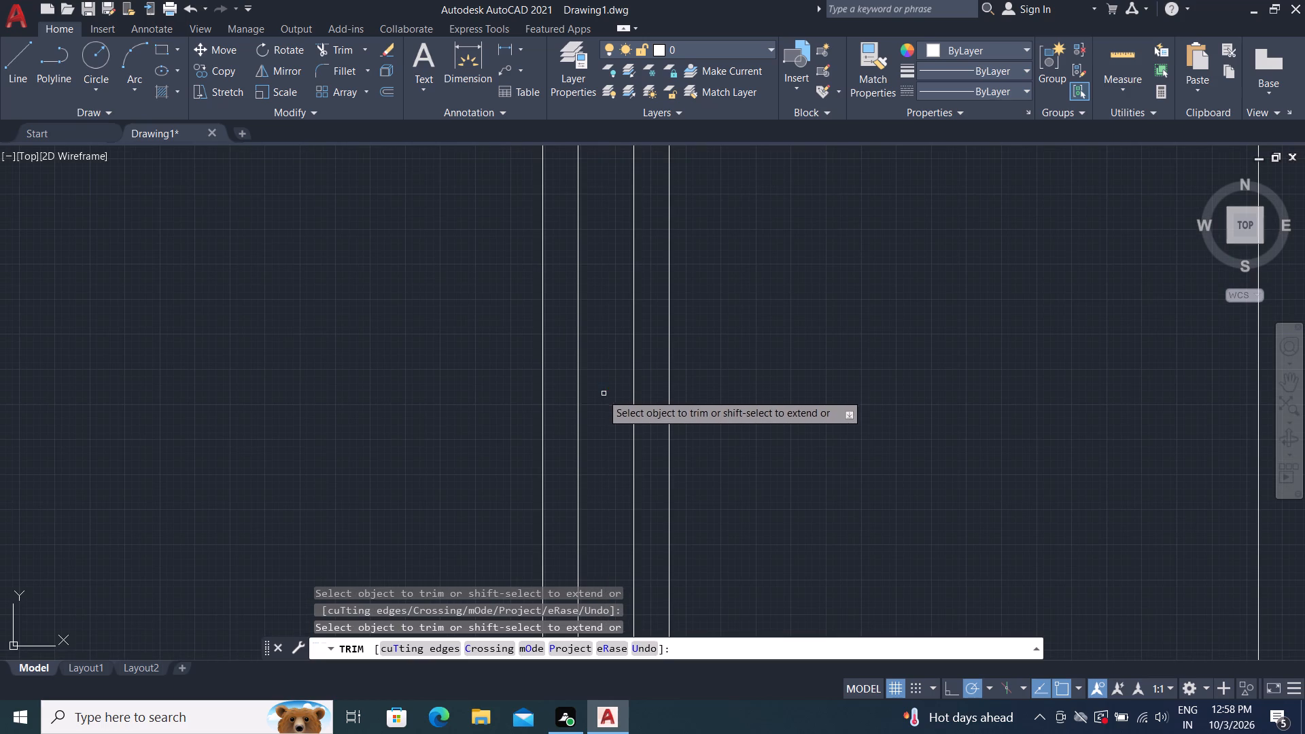
scroll(128, 392, down, 1)
scroll(351, 222, down, 2)
middle_drag(277, 470, 315, 211)
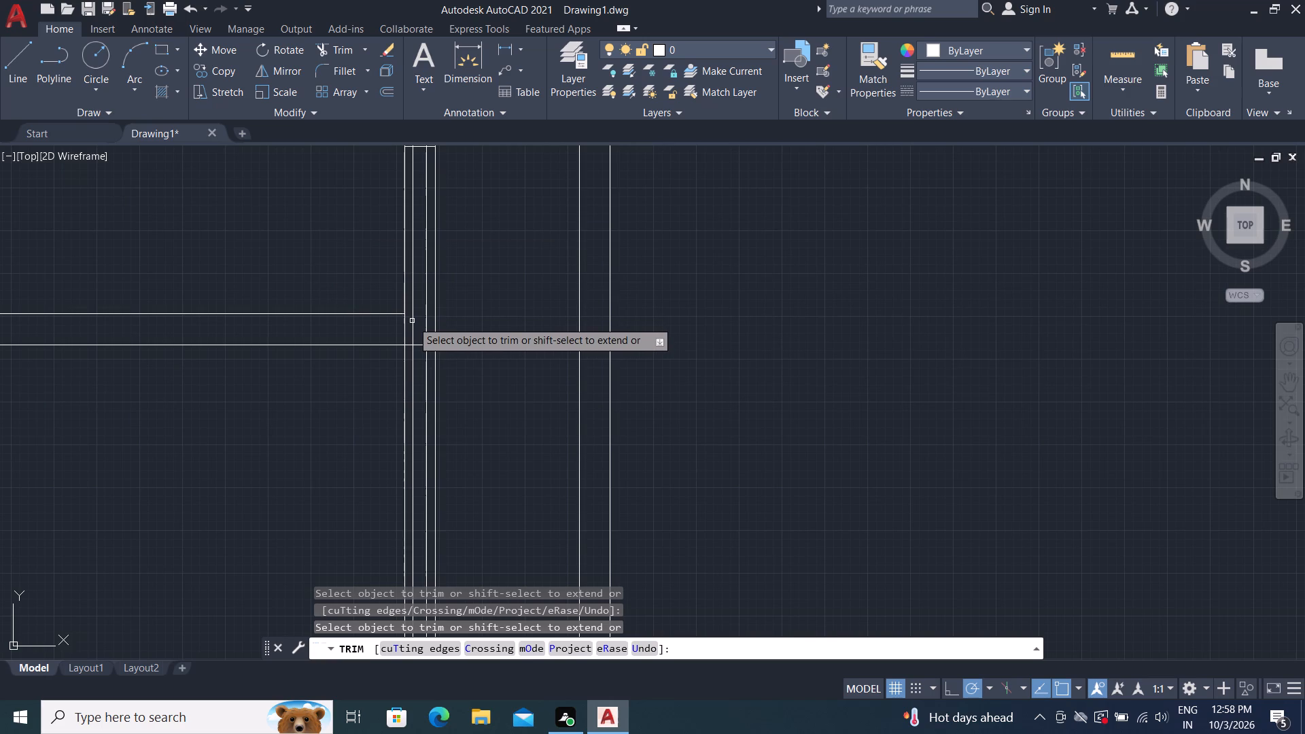
click(412, 321)
click(424, 330)
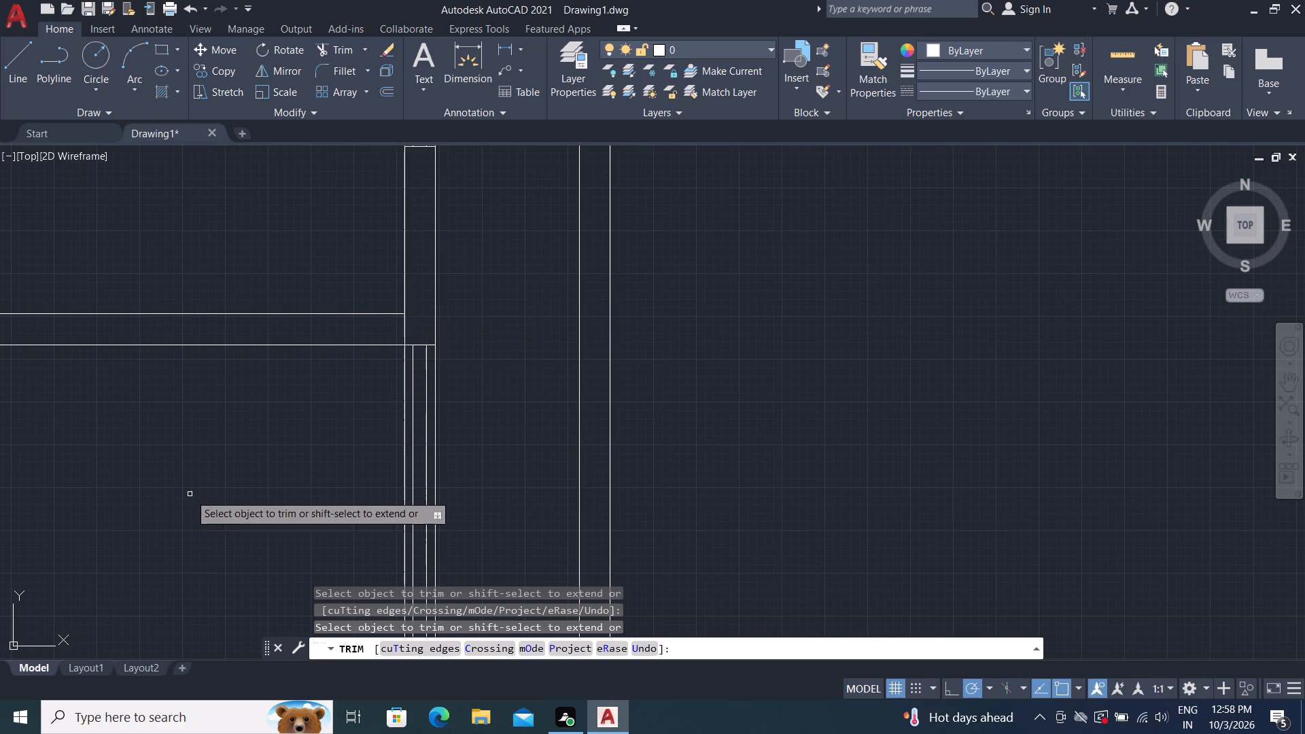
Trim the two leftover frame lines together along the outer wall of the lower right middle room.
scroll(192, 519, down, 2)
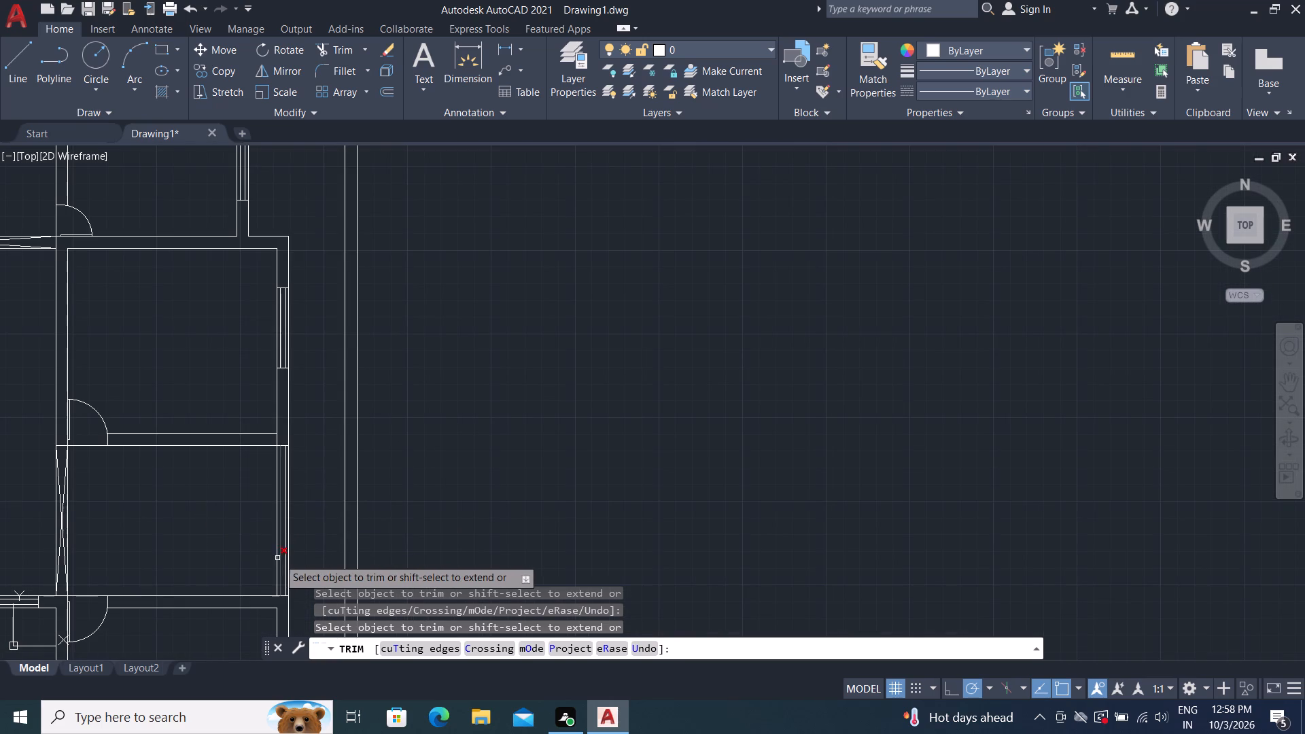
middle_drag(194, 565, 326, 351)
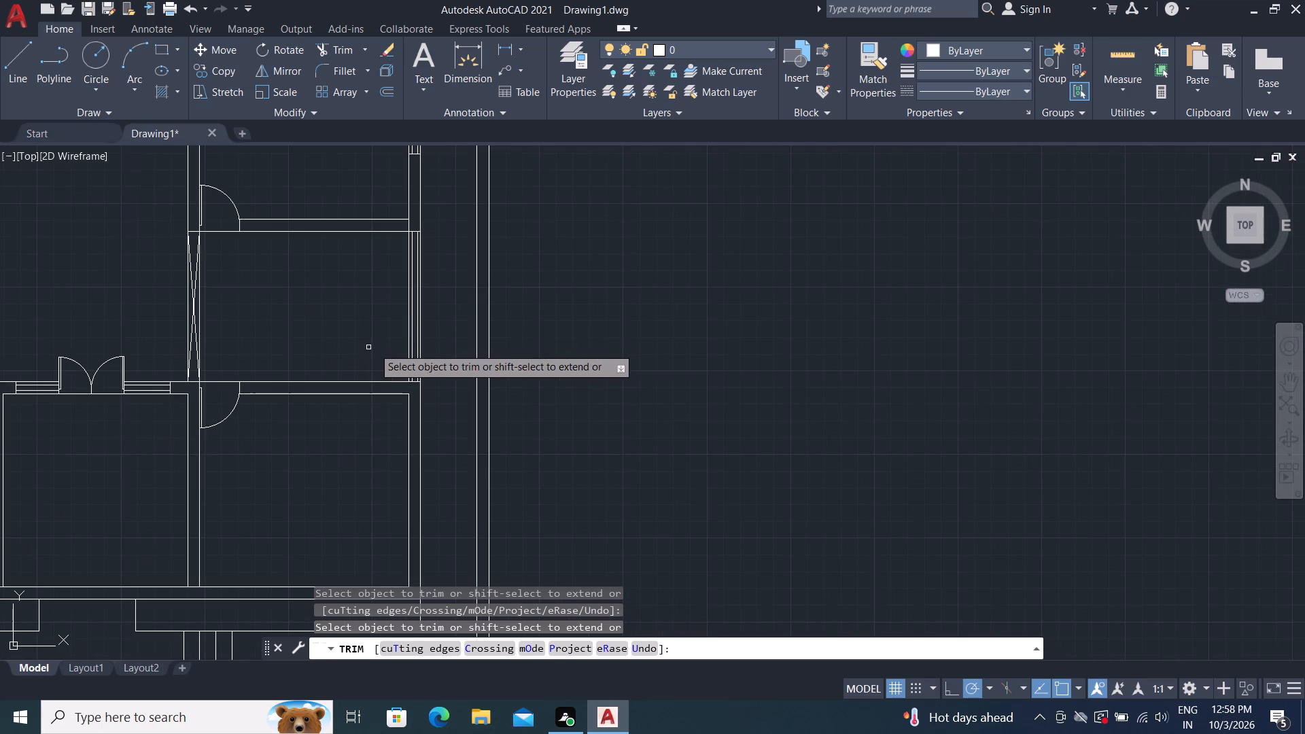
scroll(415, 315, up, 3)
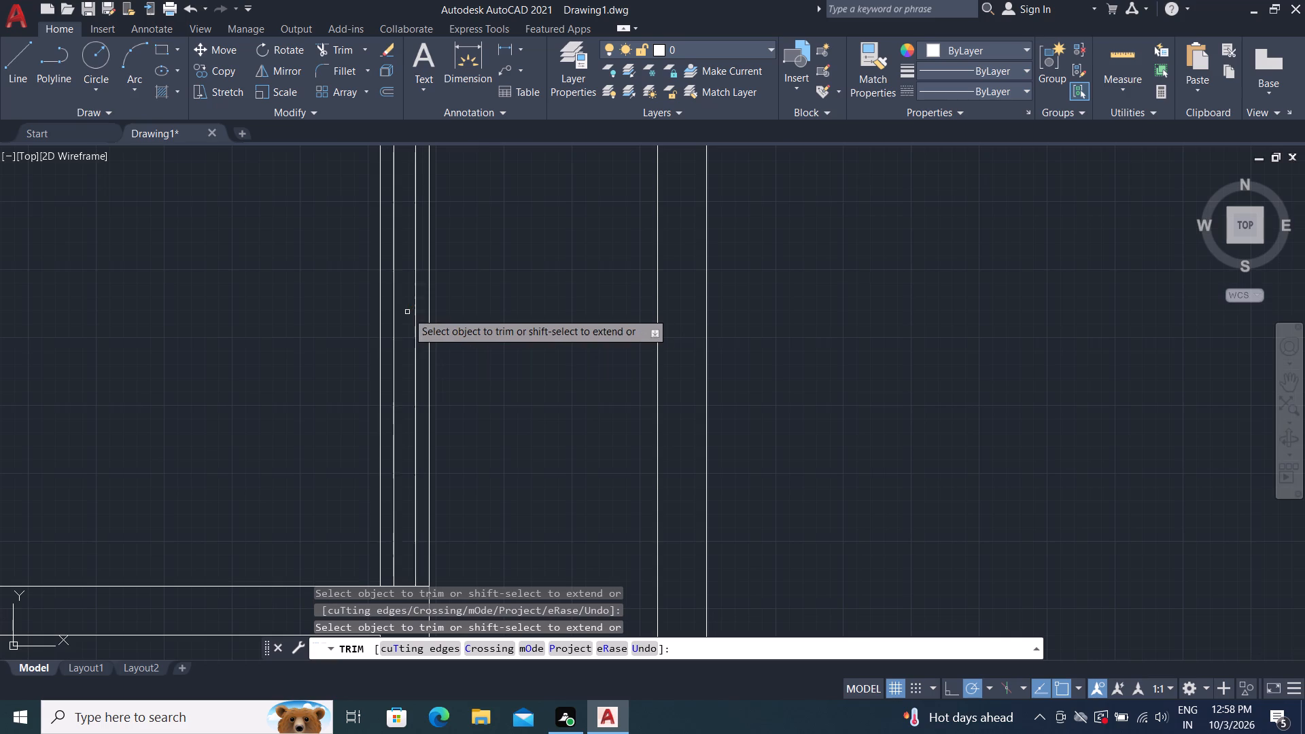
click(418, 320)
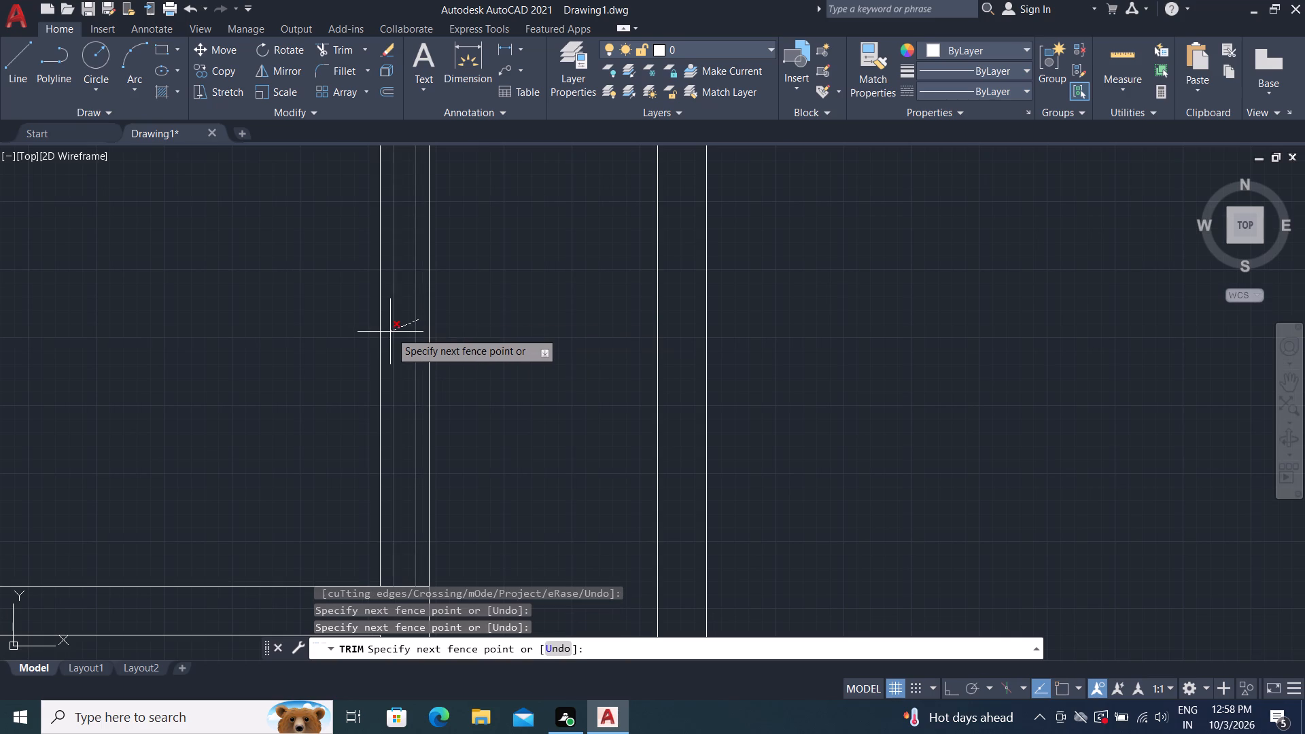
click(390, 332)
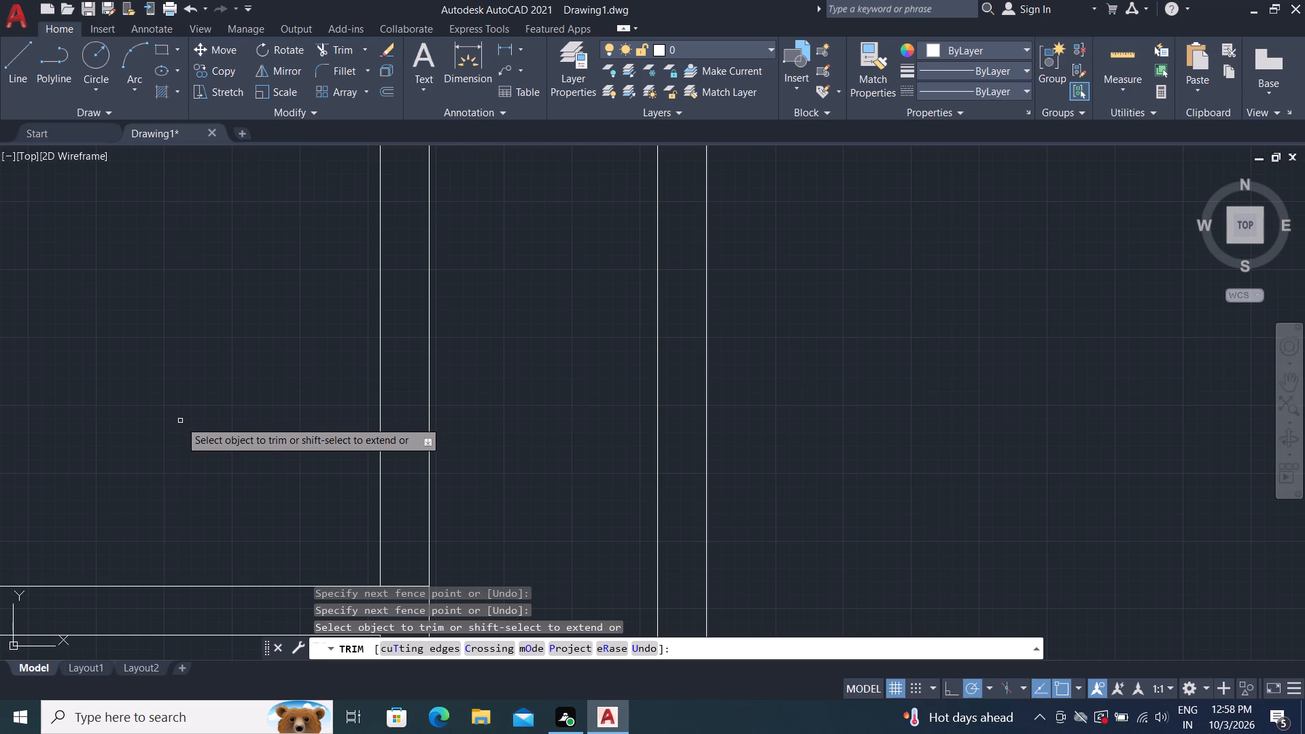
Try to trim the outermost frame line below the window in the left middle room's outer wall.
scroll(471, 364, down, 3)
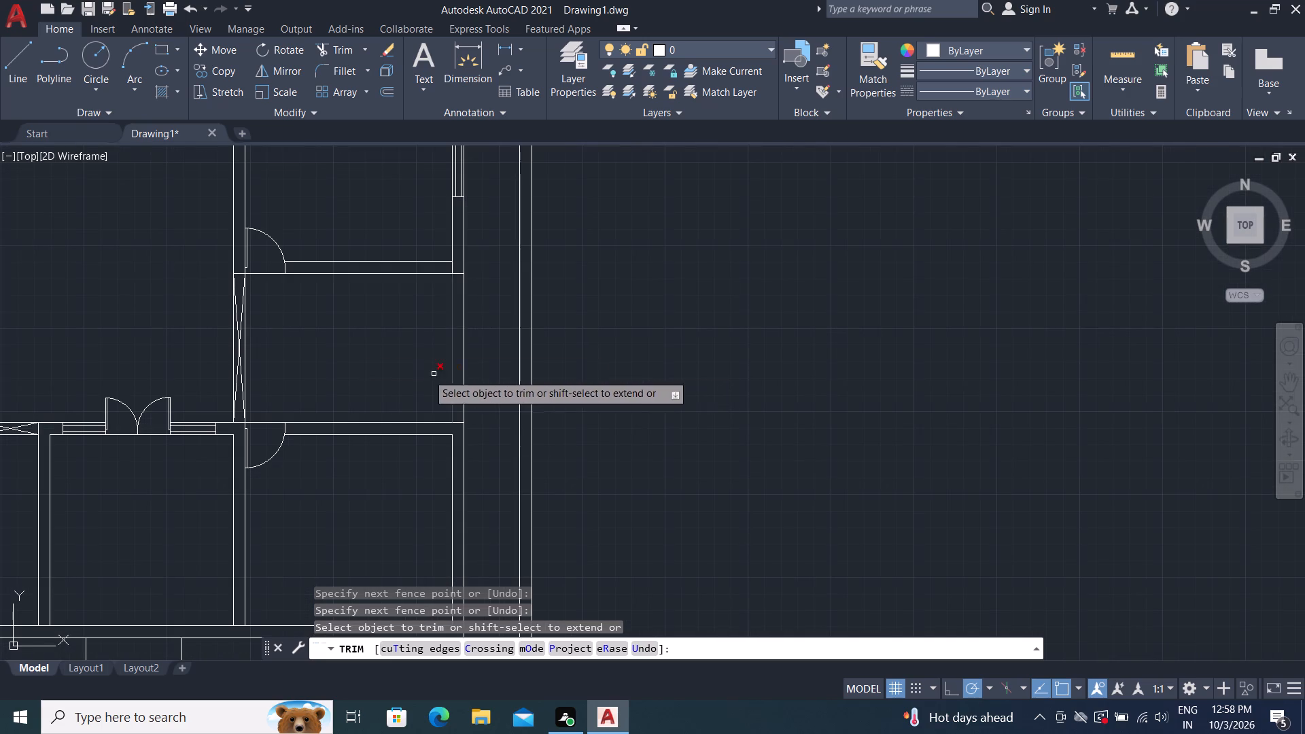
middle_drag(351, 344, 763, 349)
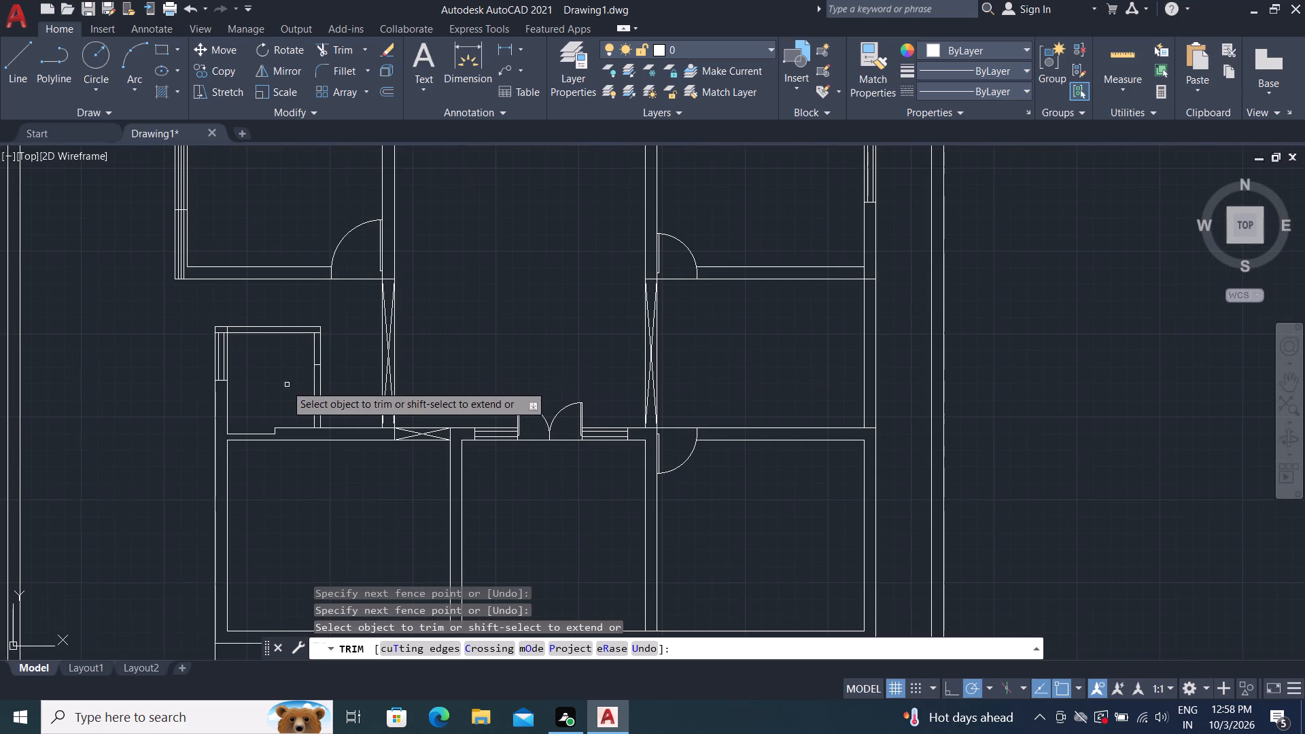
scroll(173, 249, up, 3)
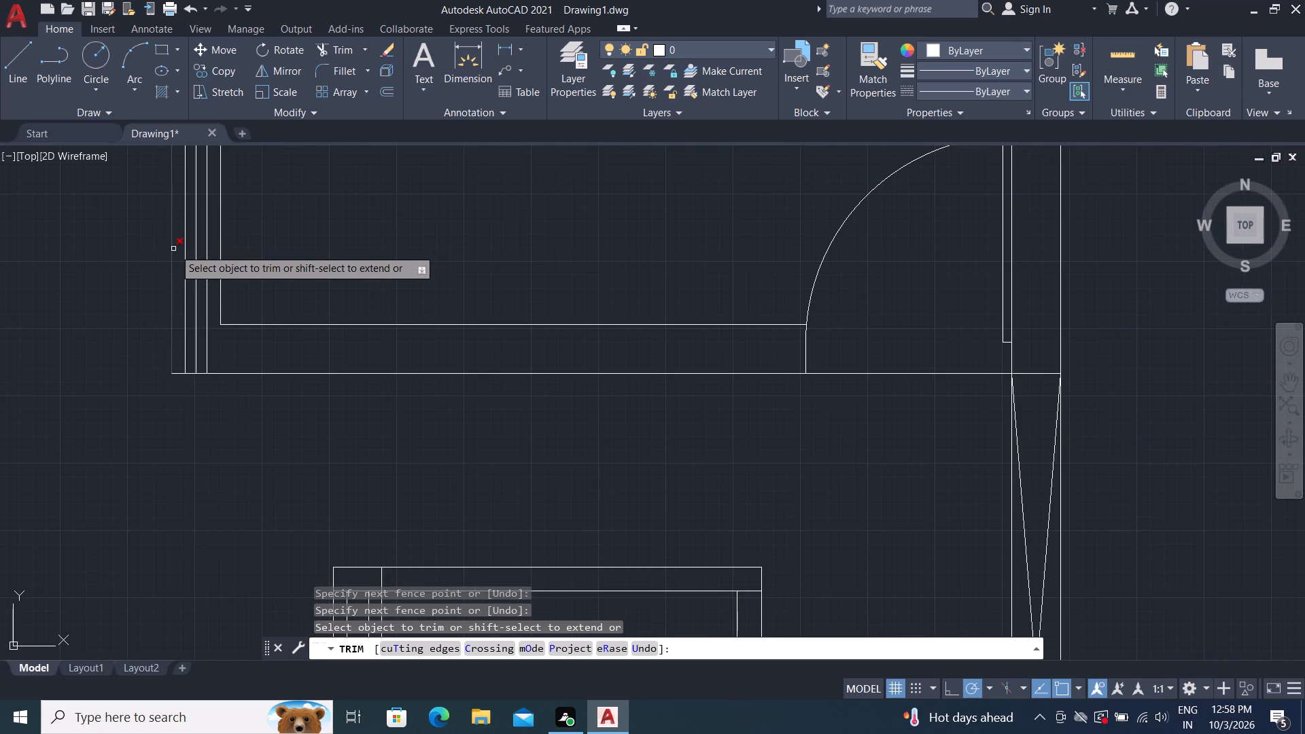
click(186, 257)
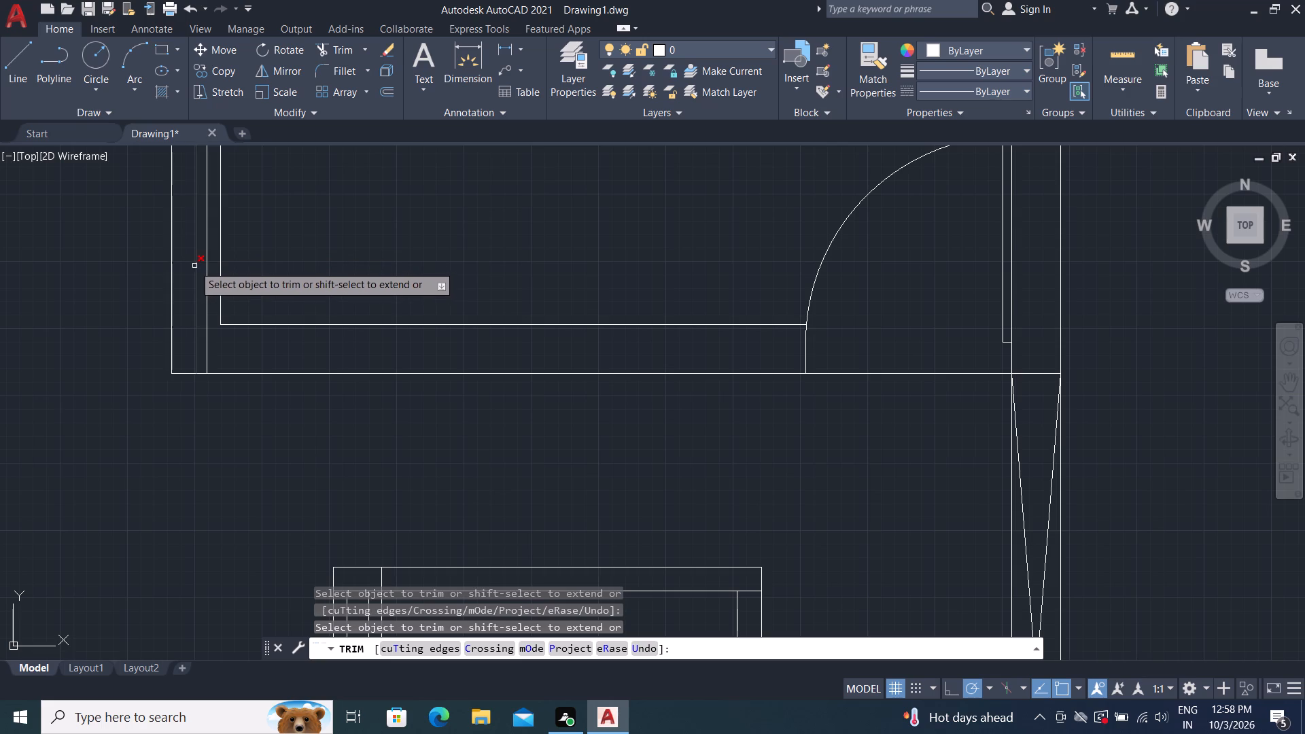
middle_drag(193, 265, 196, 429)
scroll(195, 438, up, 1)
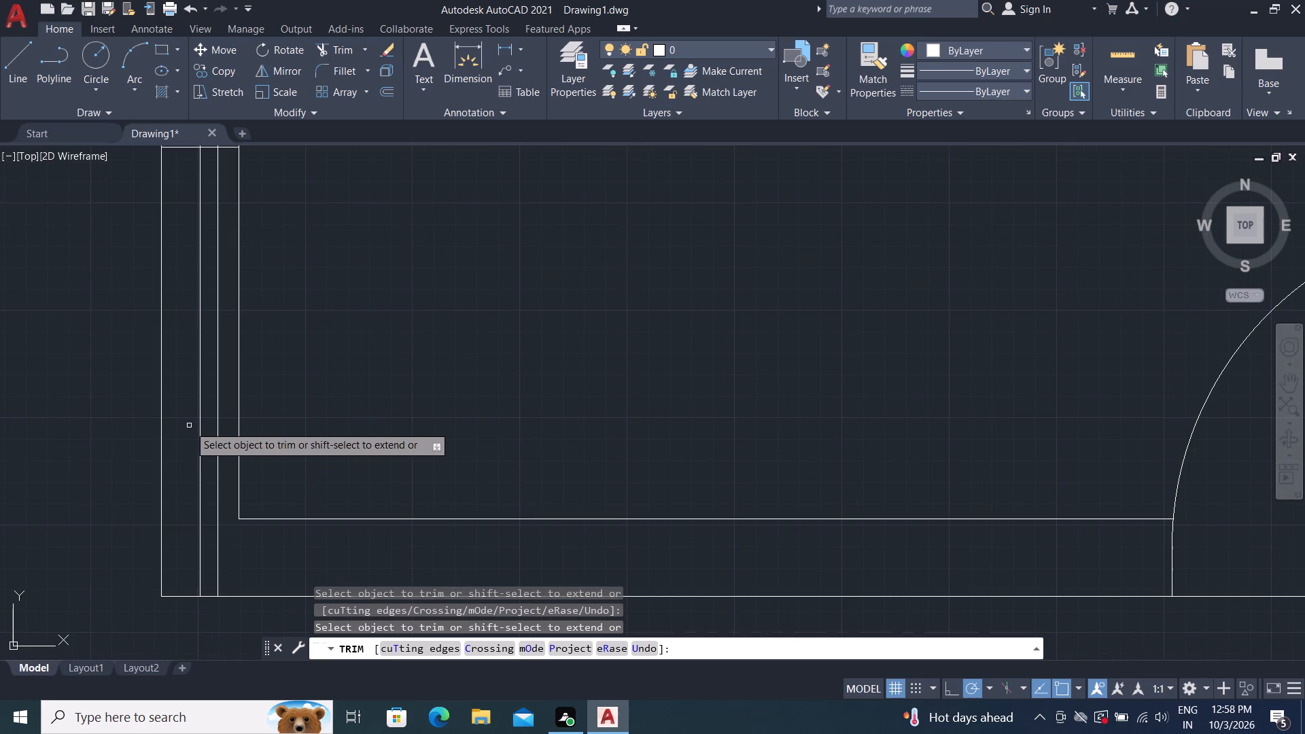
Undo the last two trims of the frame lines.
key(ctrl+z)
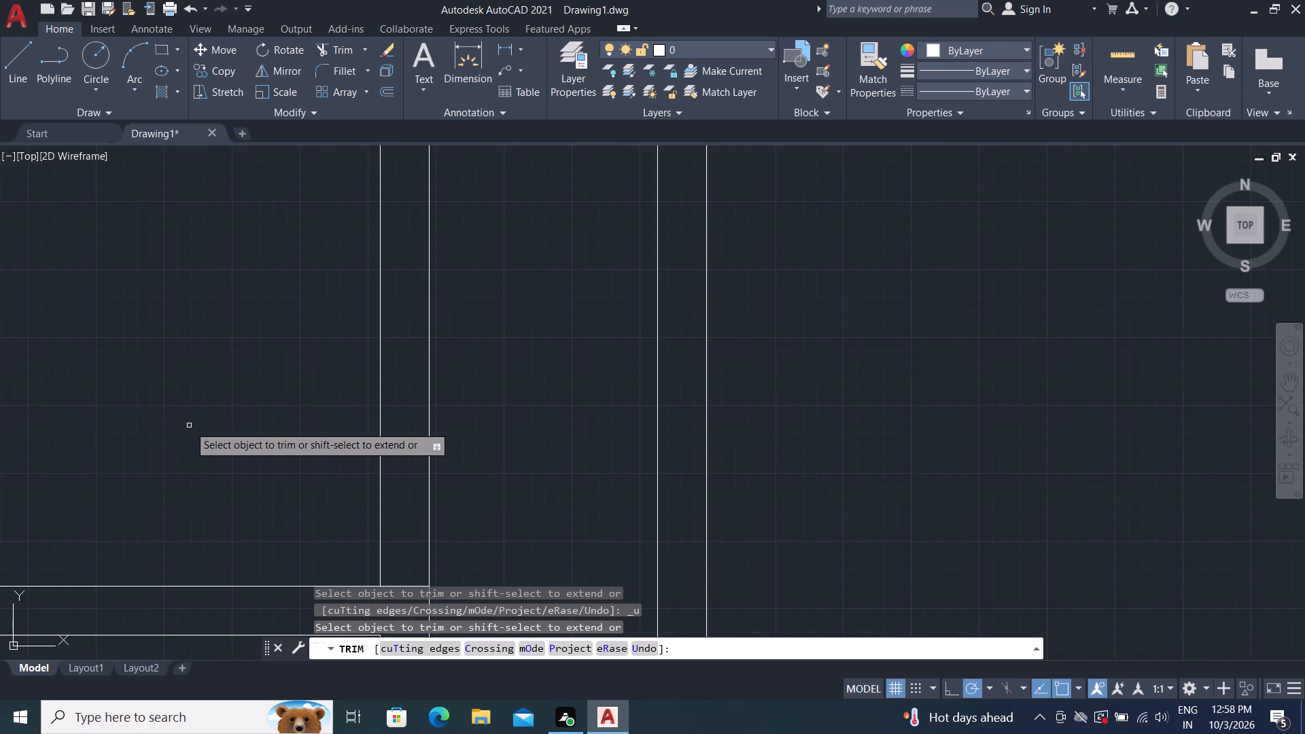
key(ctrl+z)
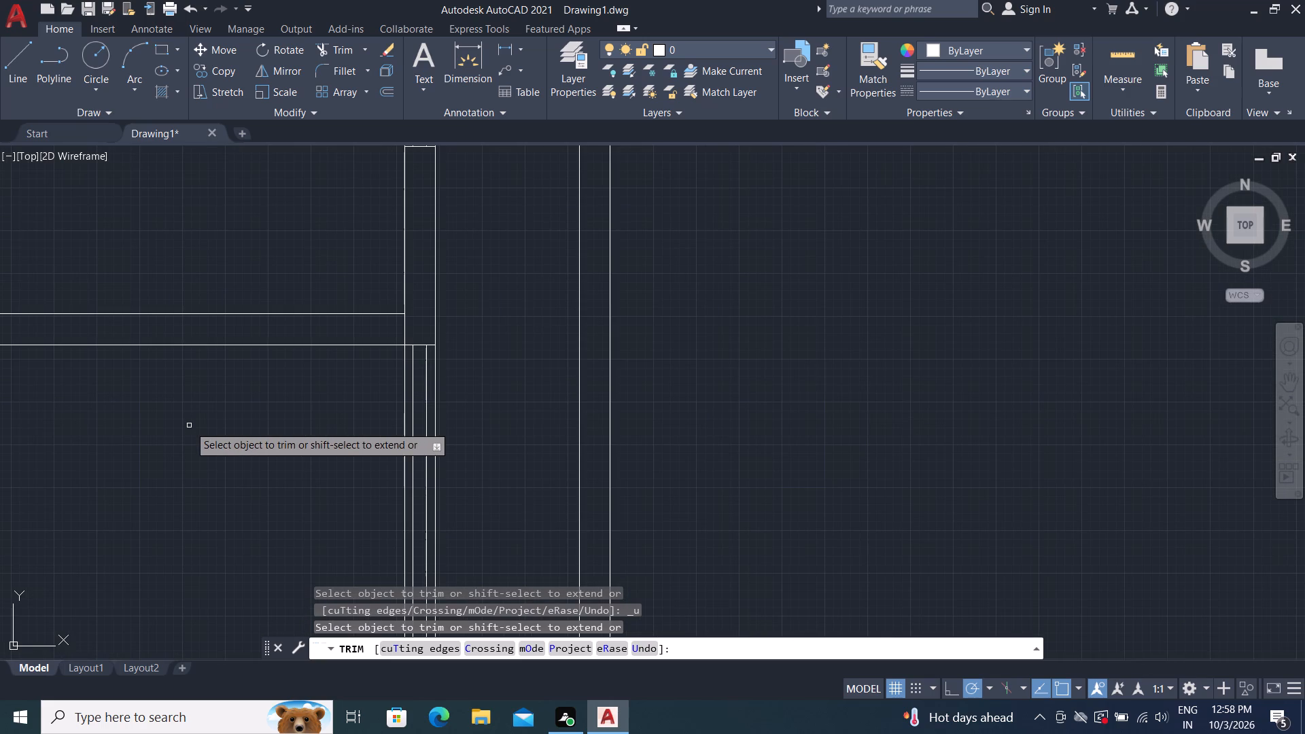
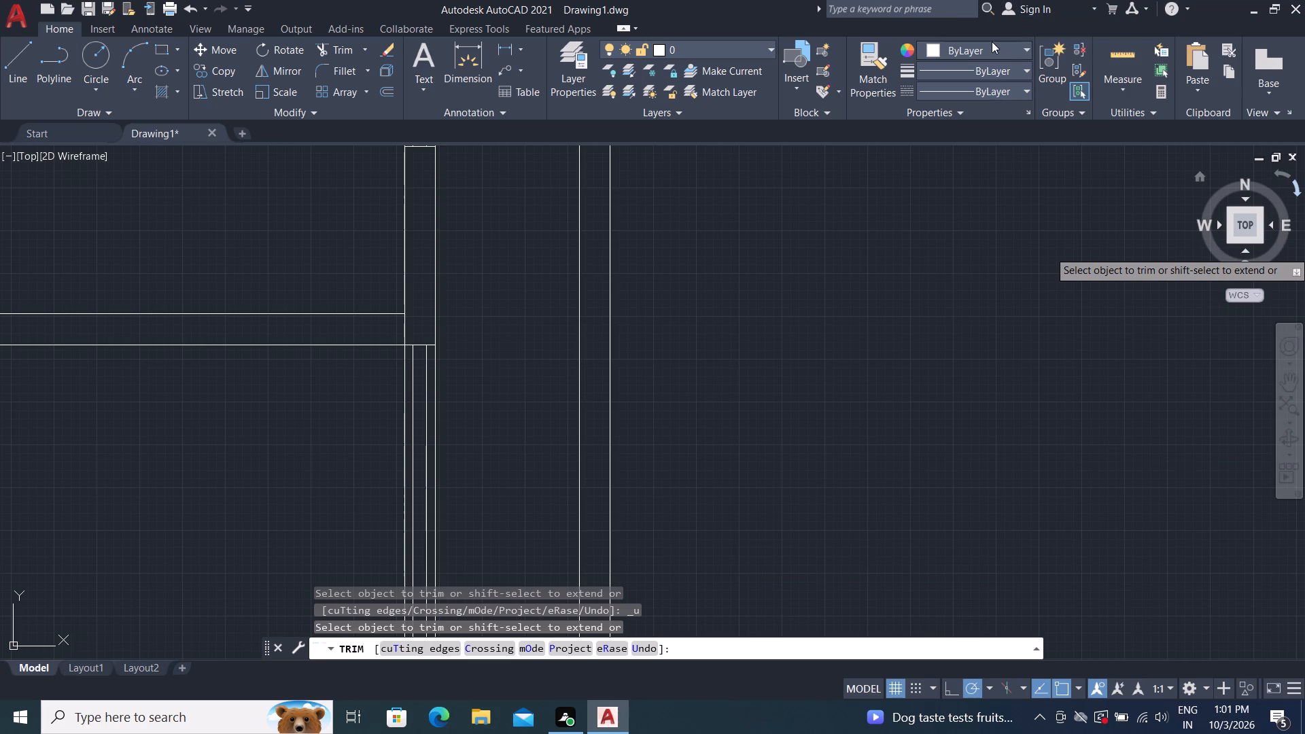
Trim the two window frame lines running through the outer wall of the lower right middle room.
scroll(471, 302, down, 1)
middle_drag(481, 323, 487, 291)
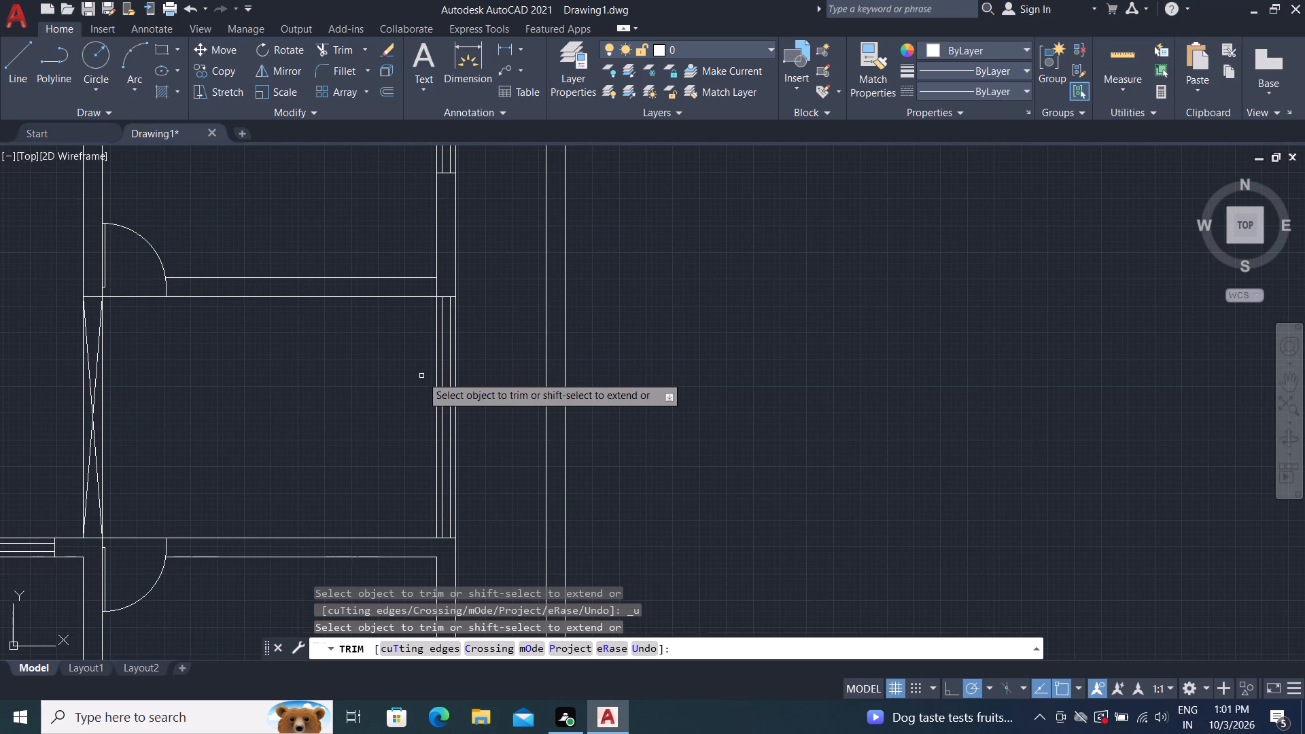
scroll(435, 384, up, 3)
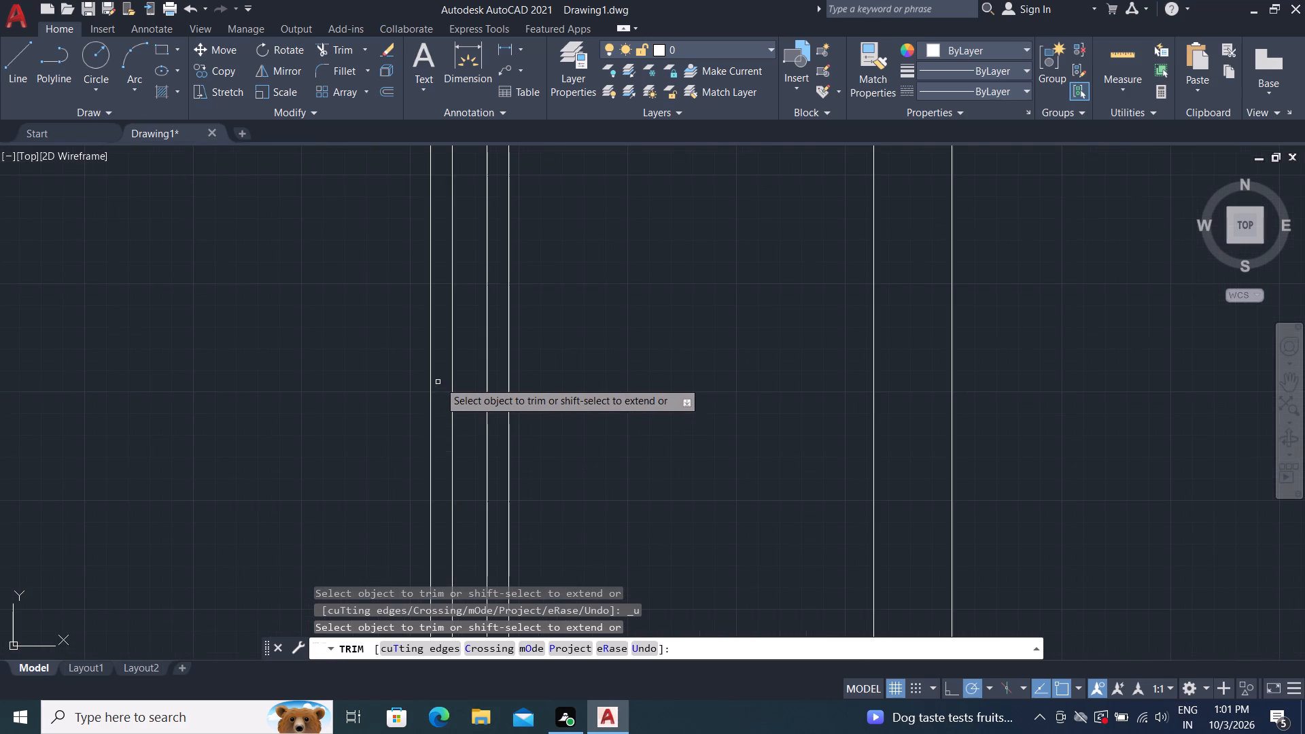
click(458, 395)
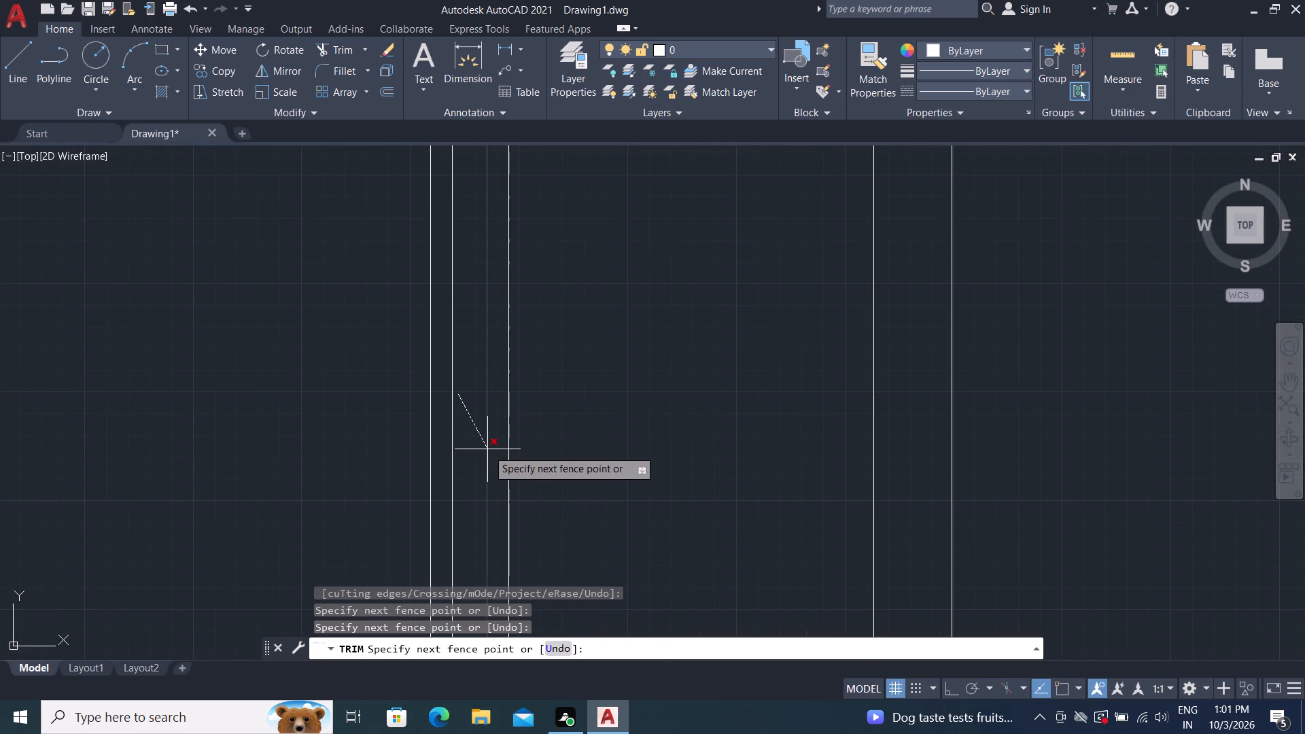
click(487, 449)
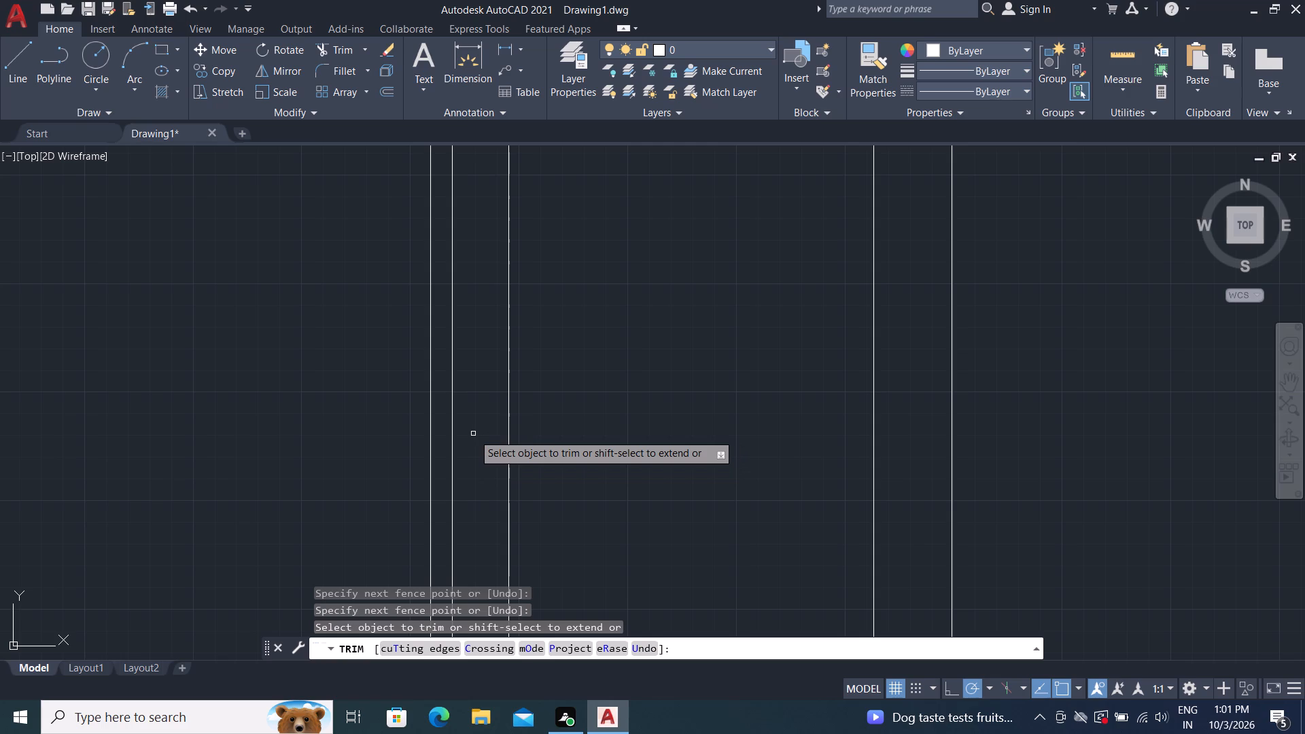
scroll(610, 419, down, 2)
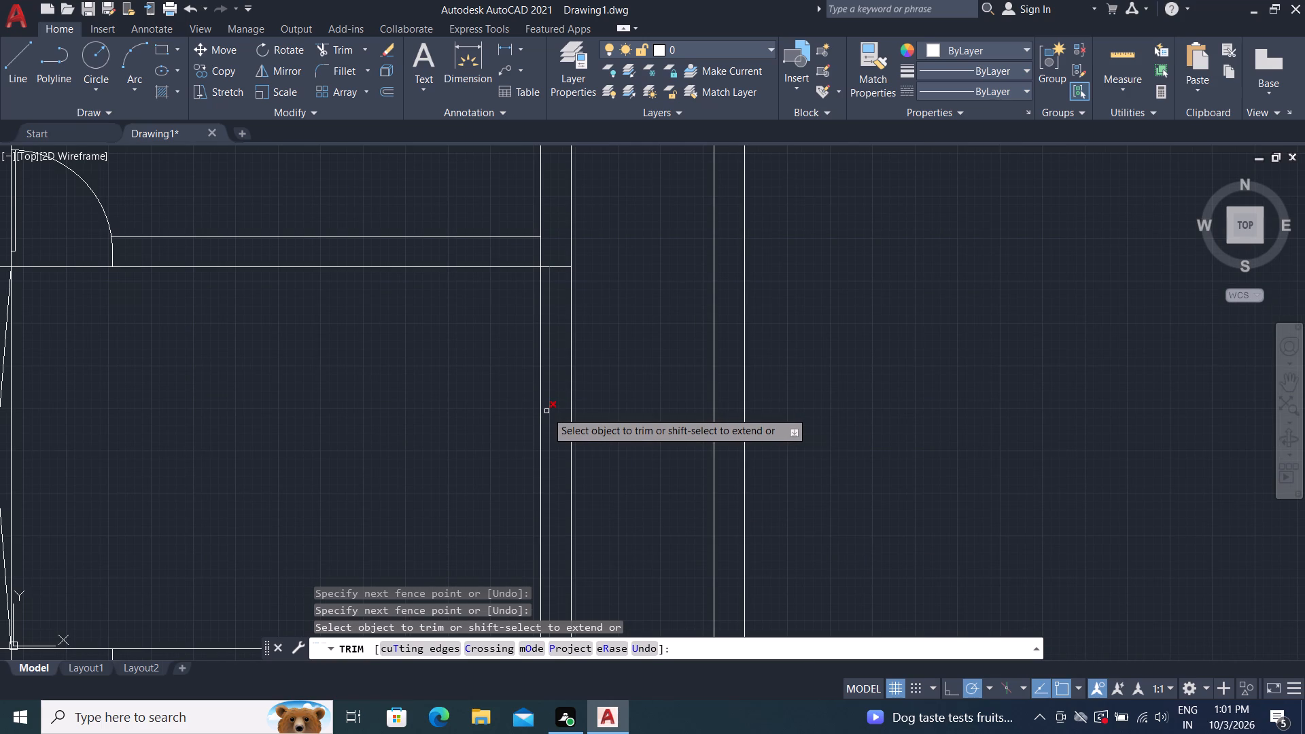
click(546, 411)
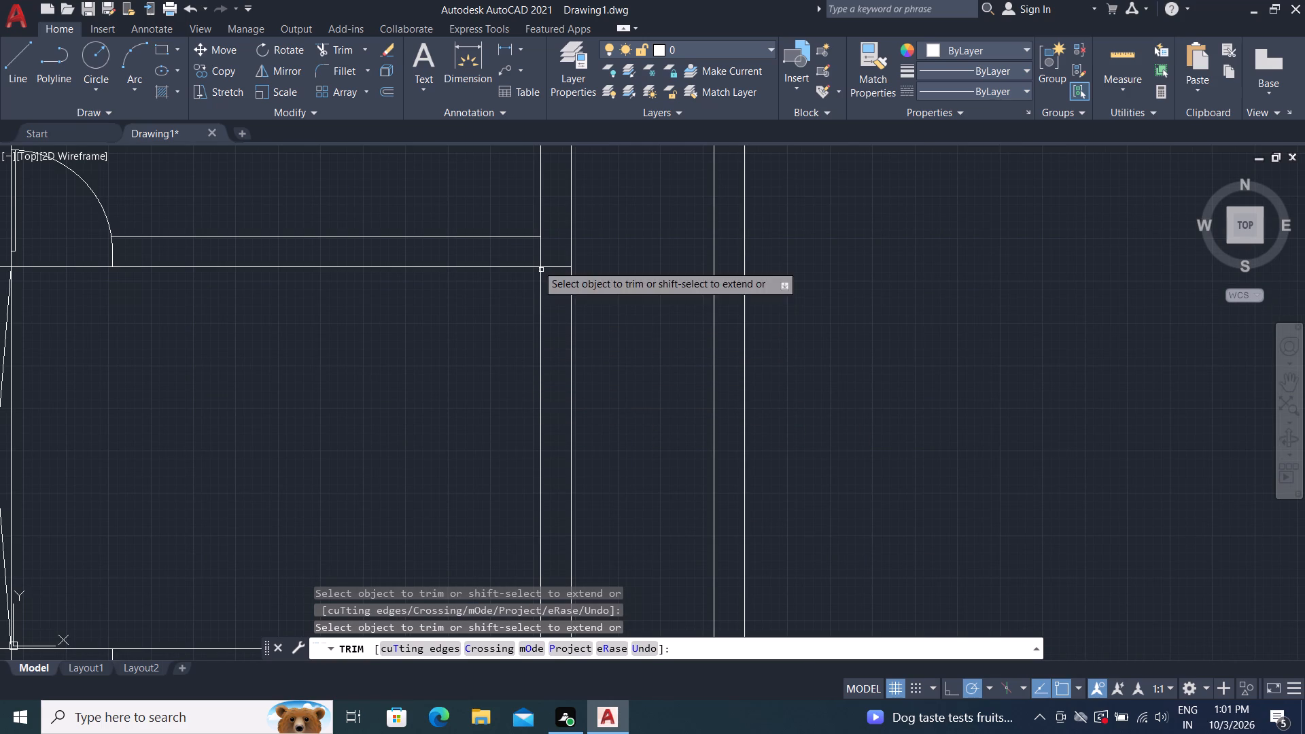
Trim the inner wall line and the cross wall line where the cross wall meets the right outer wall.
click(541, 260)
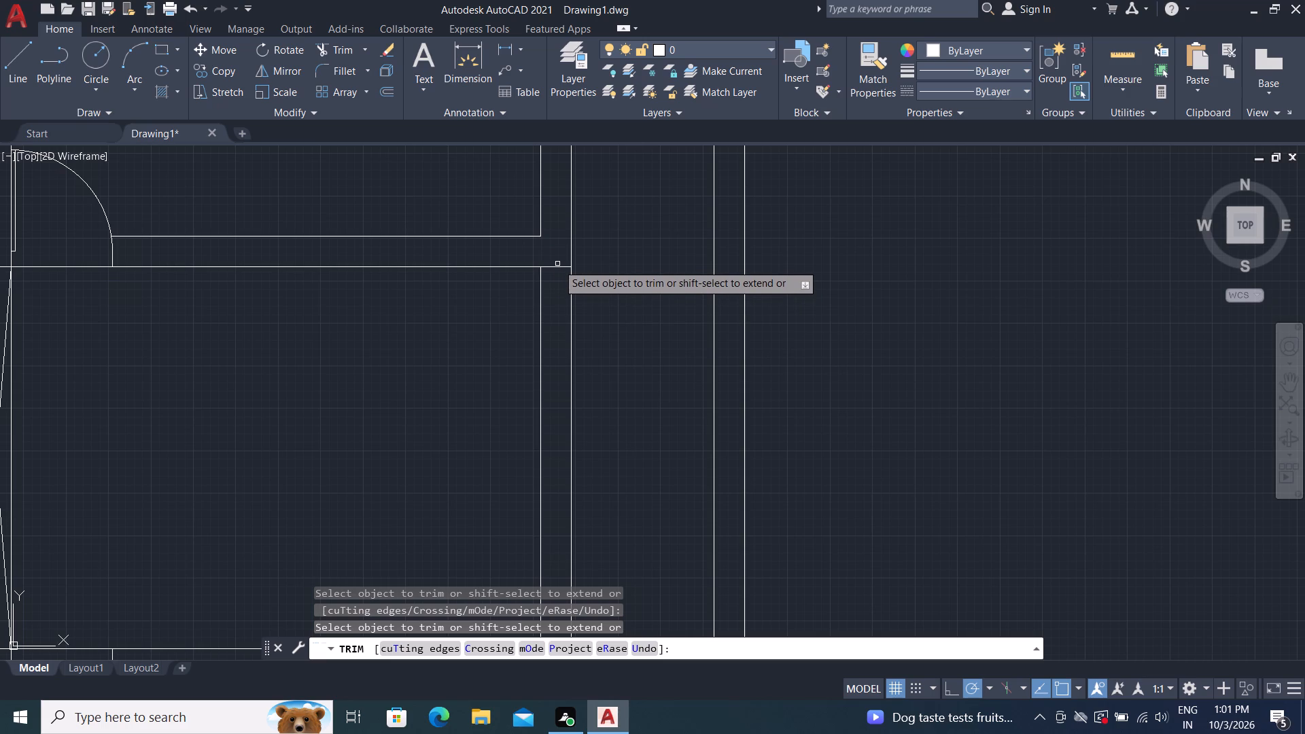
click(556, 268)
Trim the three window lines below the left middle room's window, between its lower edge and the wall corner.
scroll(395, 323, down, 2)
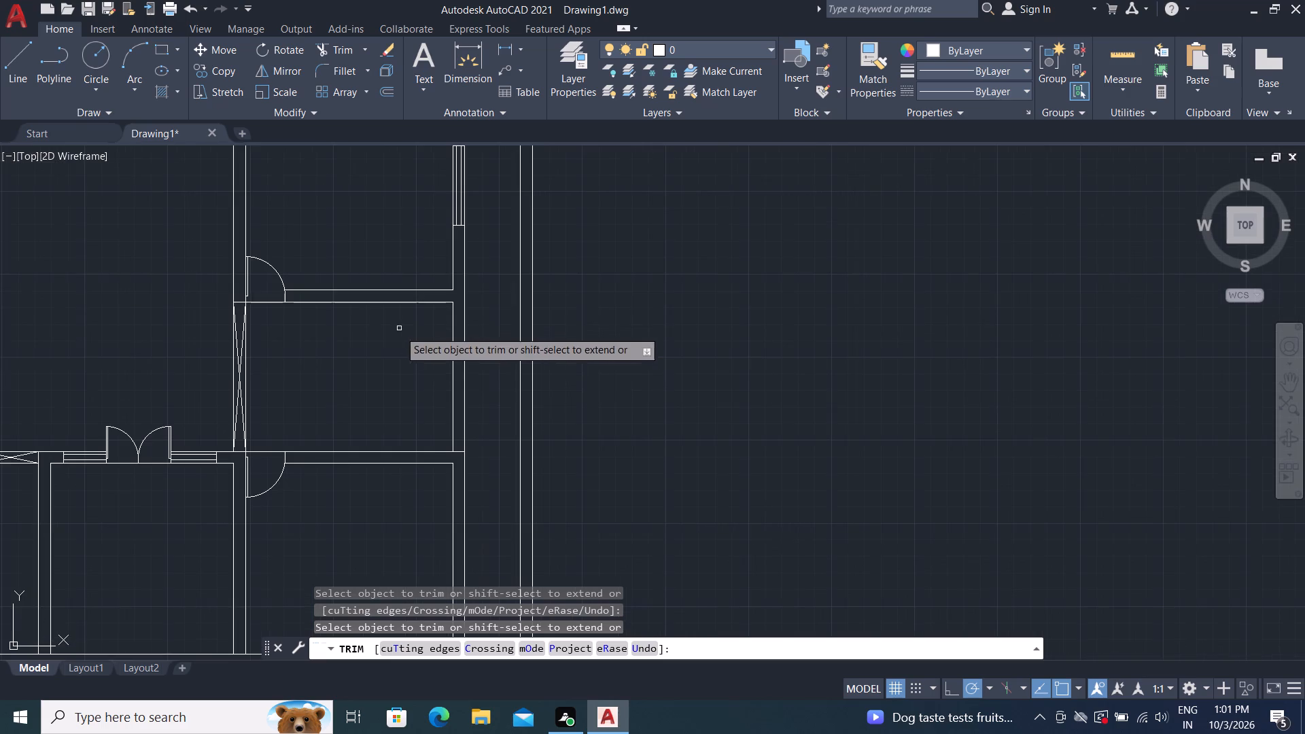
middle_drag(346, 393, 622, 395)
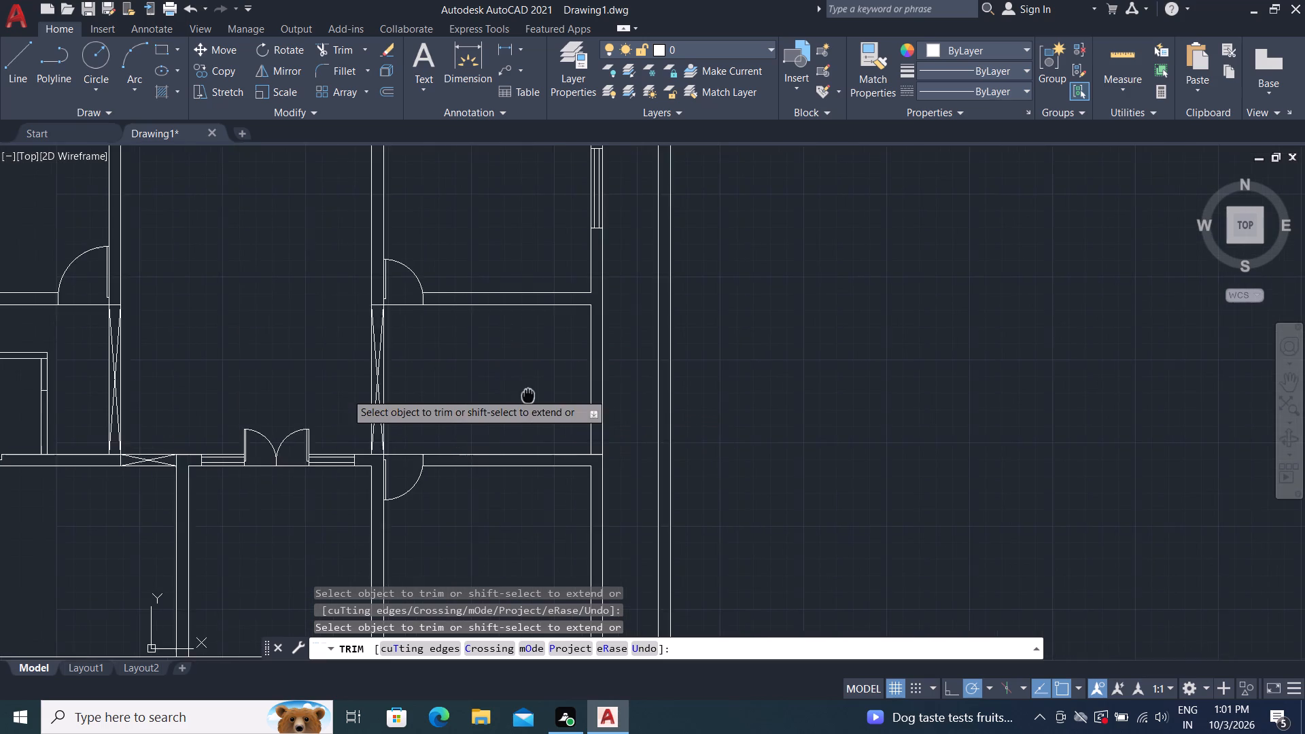
middle_drag(622, 395, 907, 392)
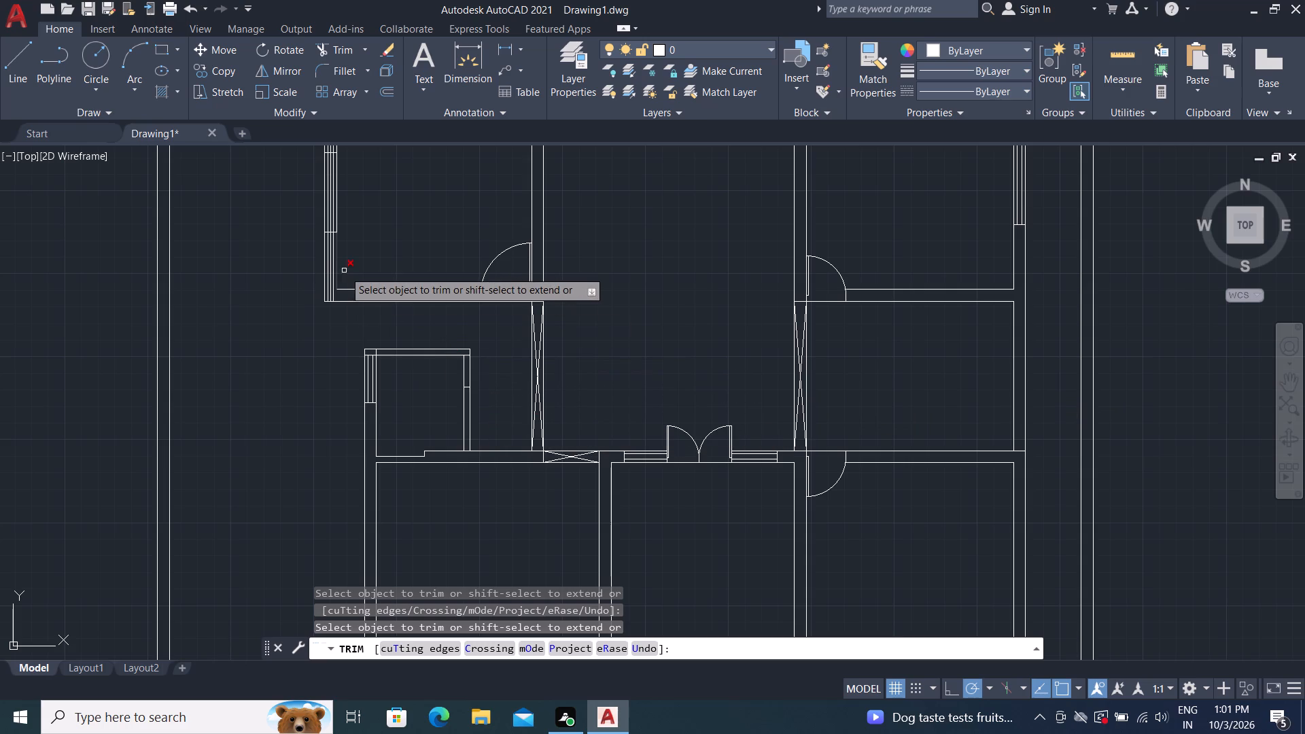
scroll(347, 270, up, 3)
middle_drag(406, 254, 998, 334)
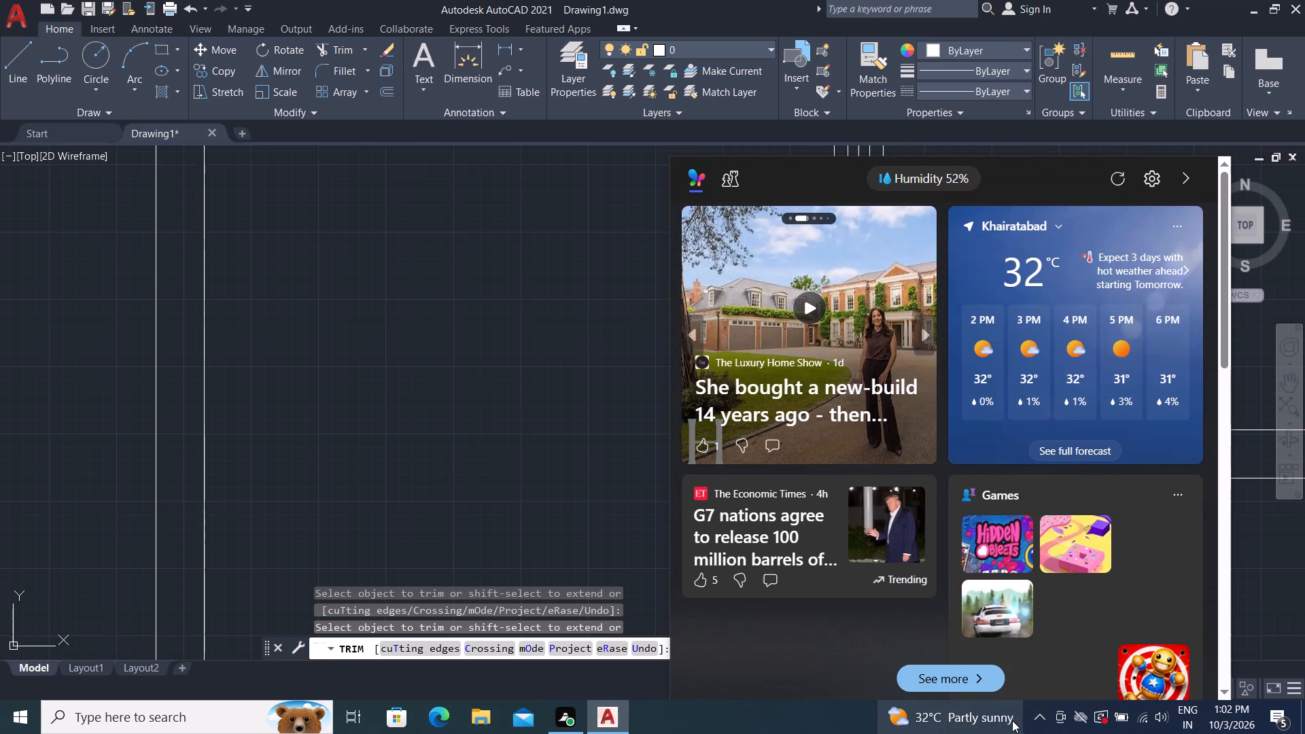
scroll(308, 380, down, 1)
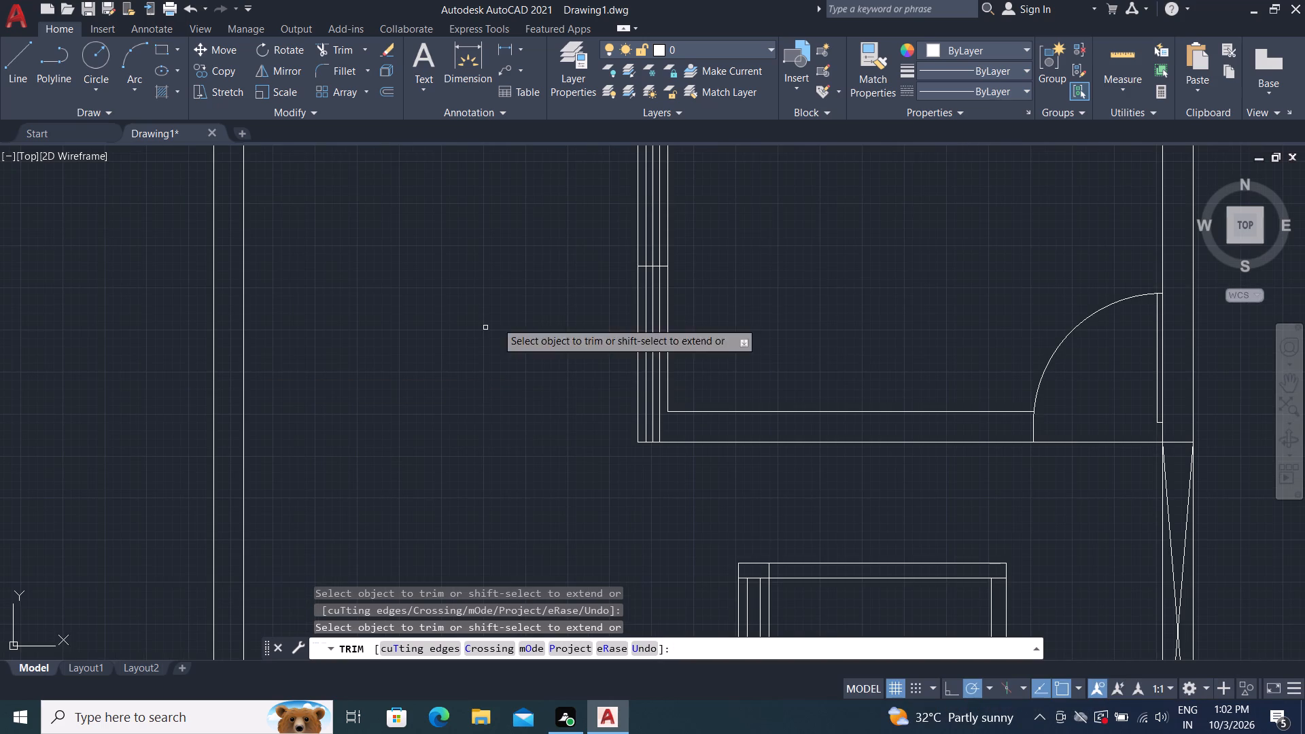
scroll(652, 307, up, 3)
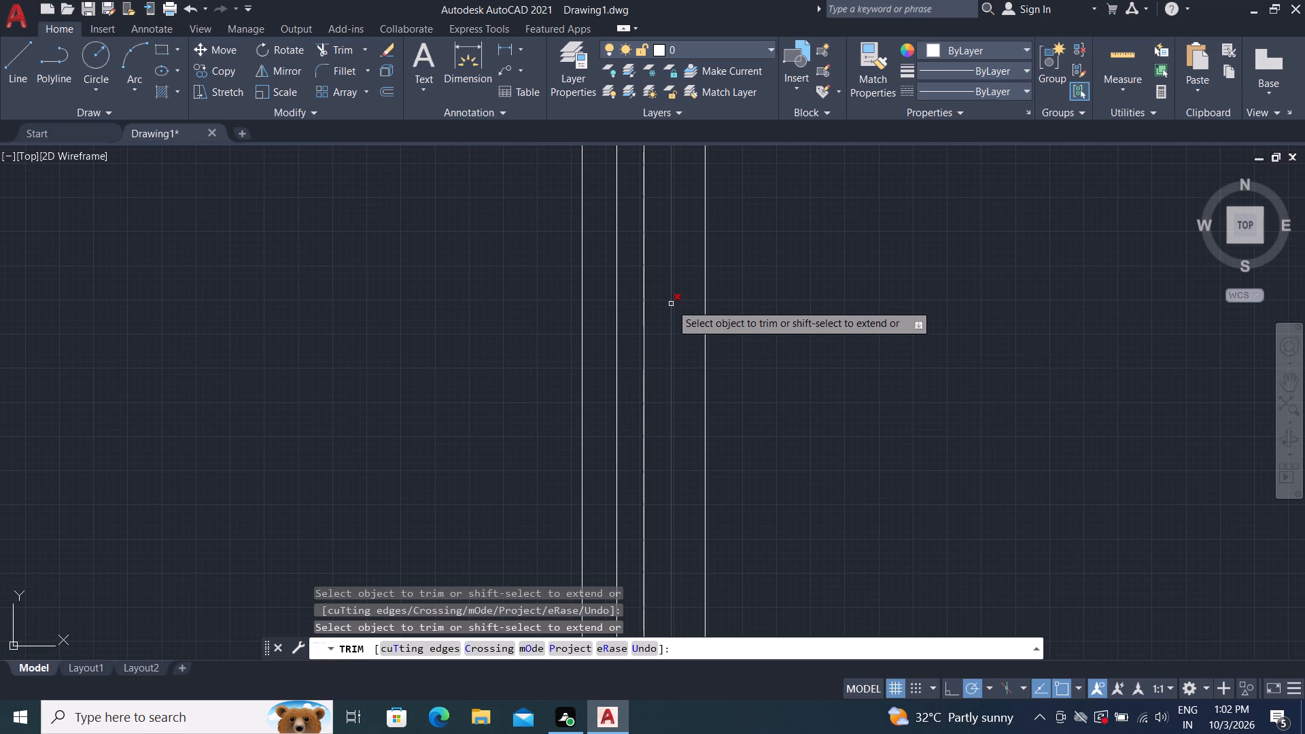
scroll(667, 307, down, 1)
middle_drag(665, 309, 655, 317)
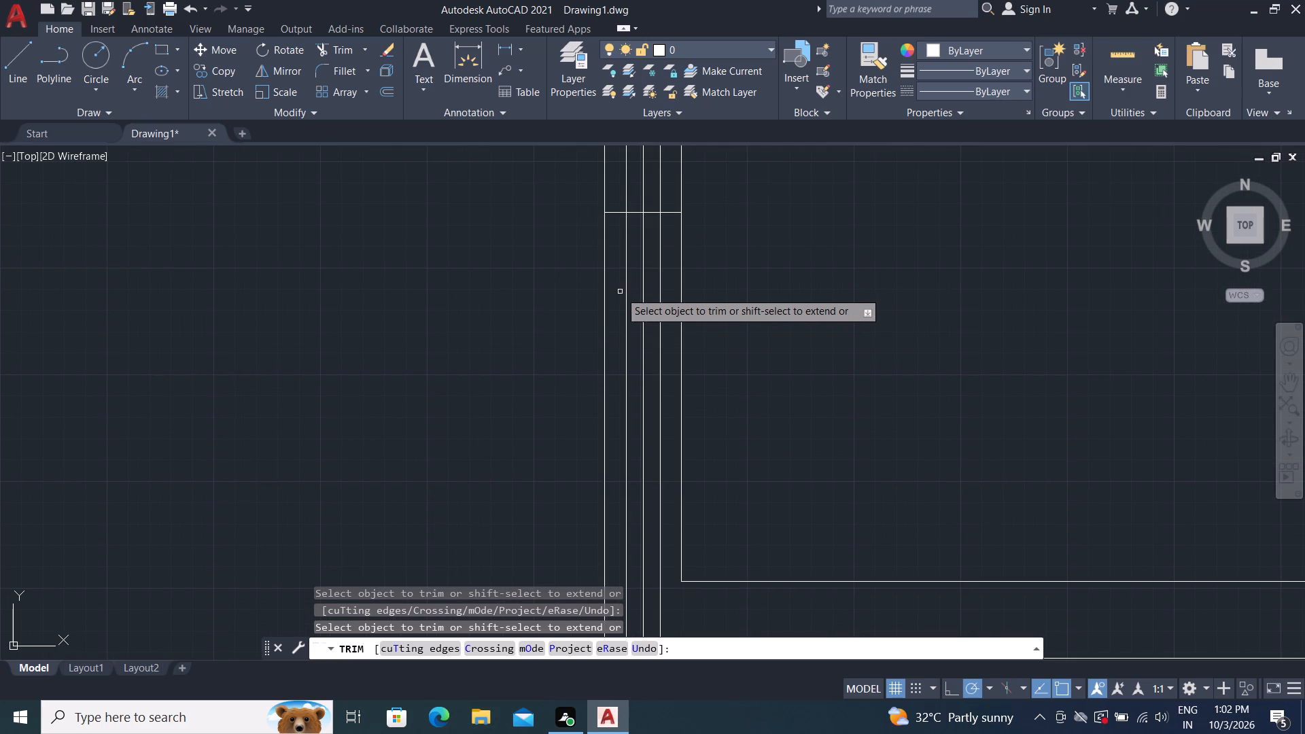
click(625, 294)
click(644, 294)
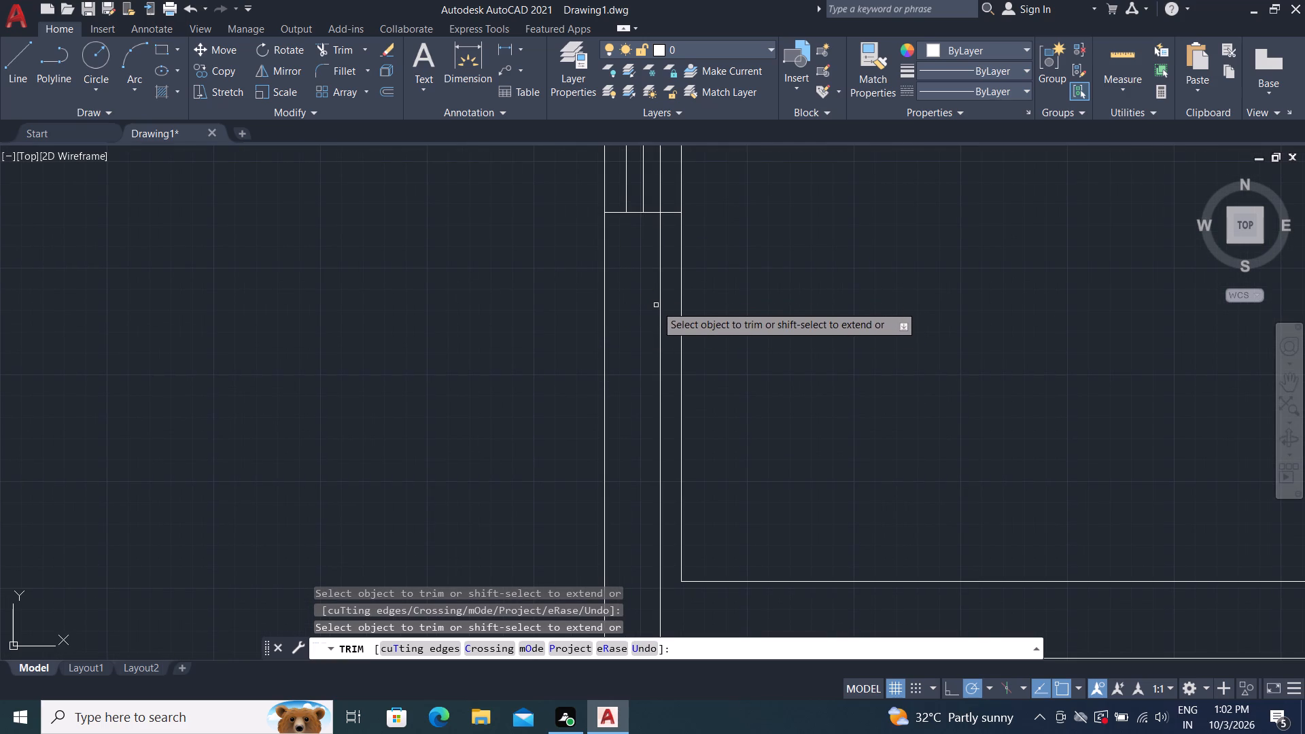
click(659, 321)
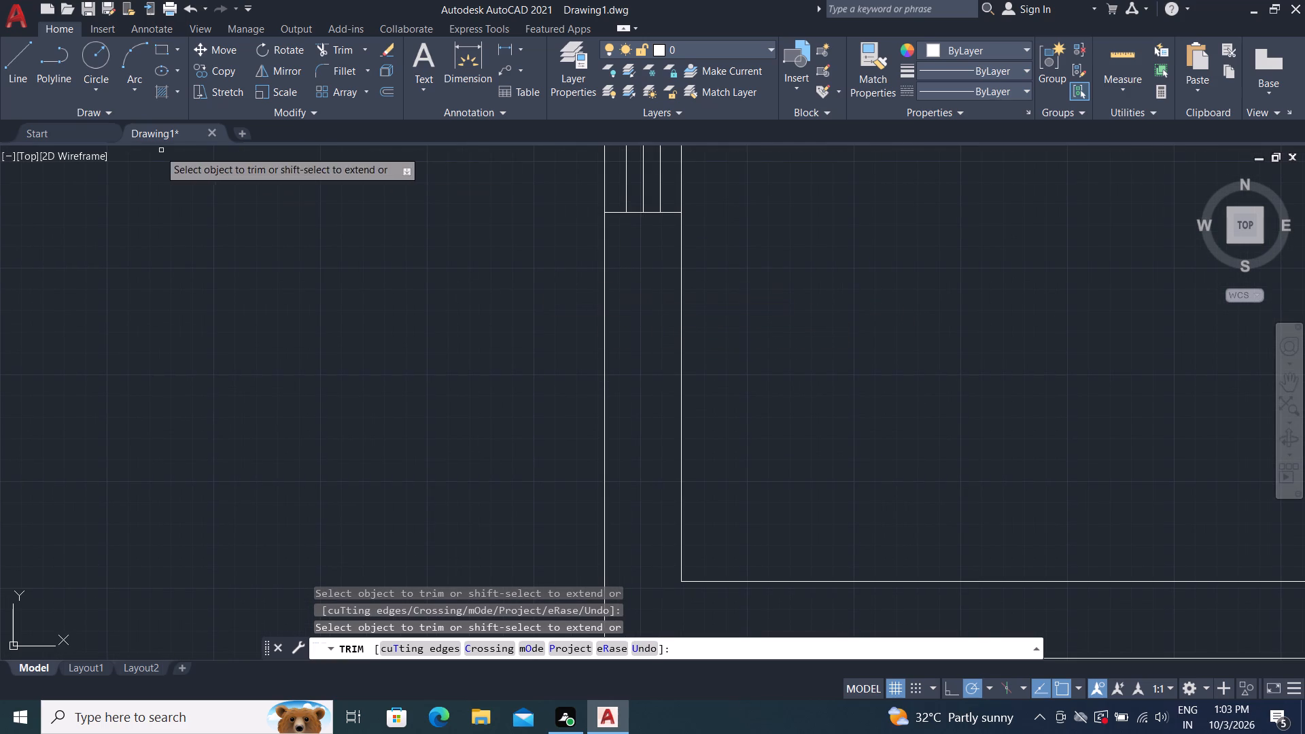
Remove the centre line inside the left middle room's window.
middle_drag(326, 211, 291, 468)
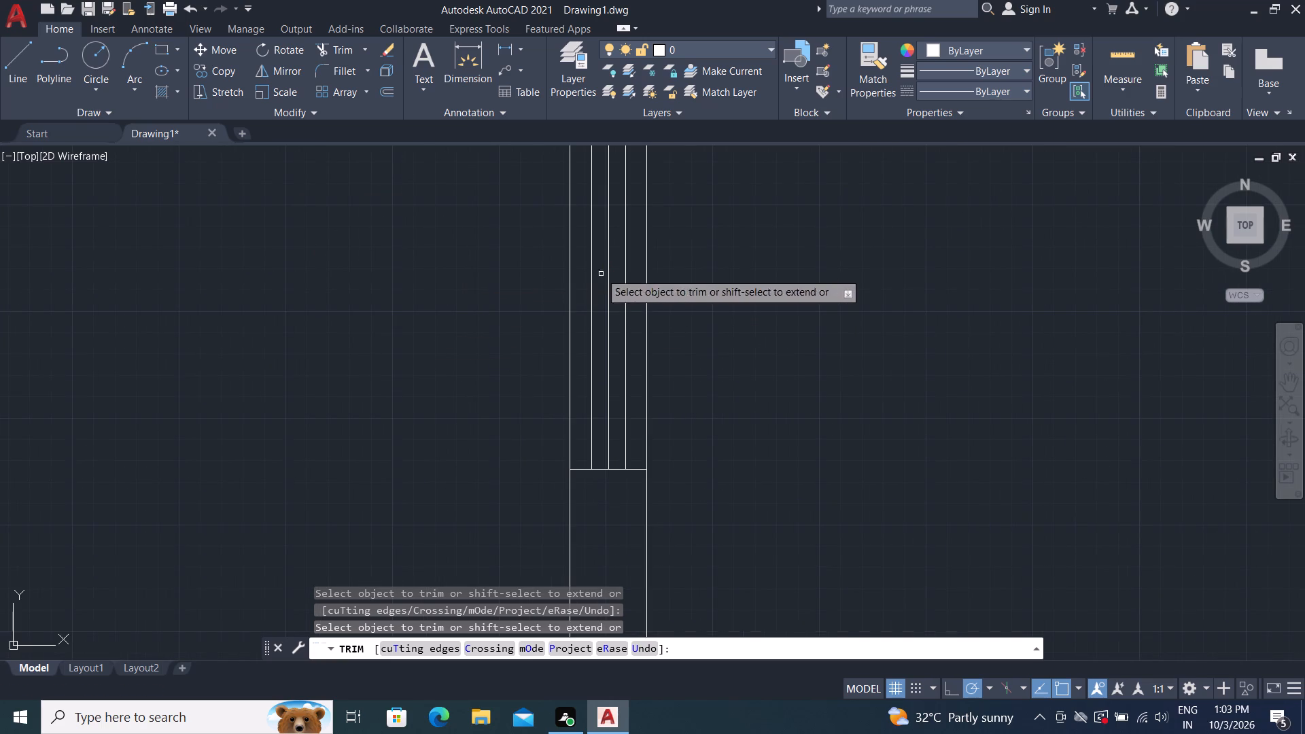
middle_drag(506, 239, 451, 421)
scroll(487, 303, down, 1)
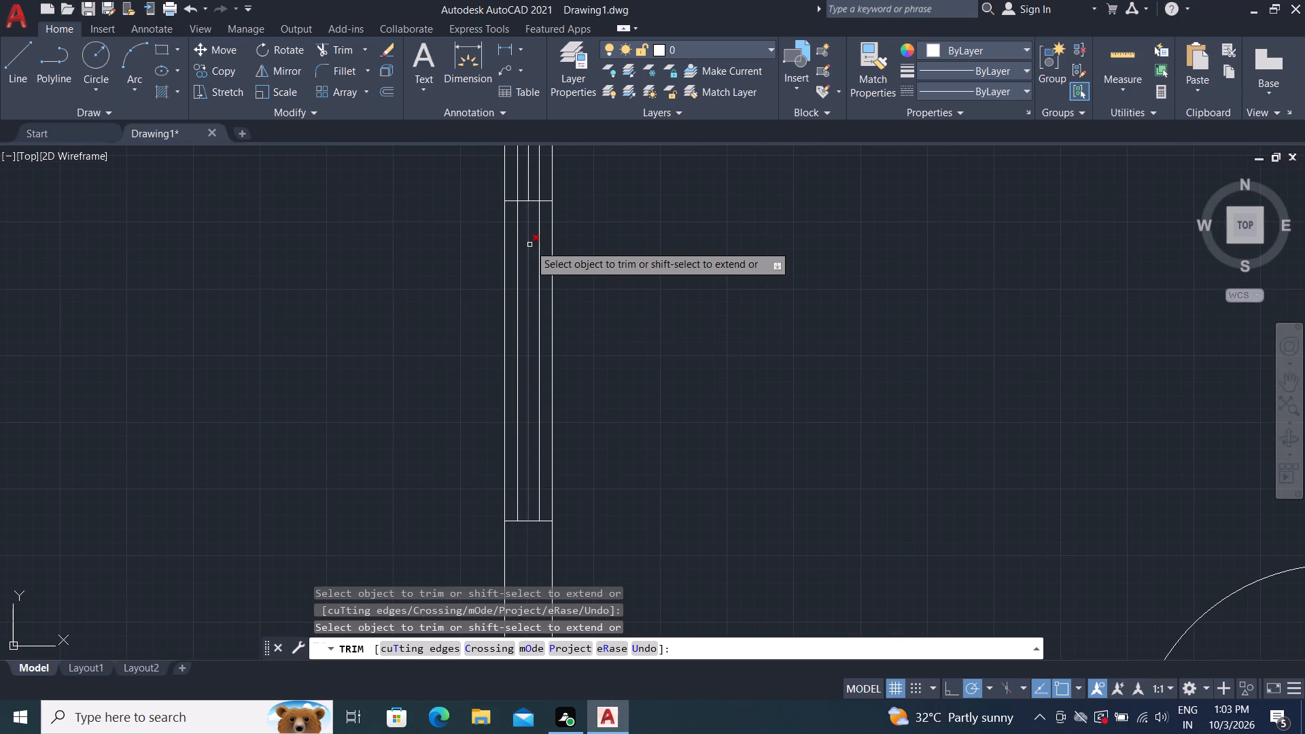
click(529, 245)
Trim the three window lines together above the left middle room's window, up to the top wall corner.
middle_drag(415, 229, 400, 486)
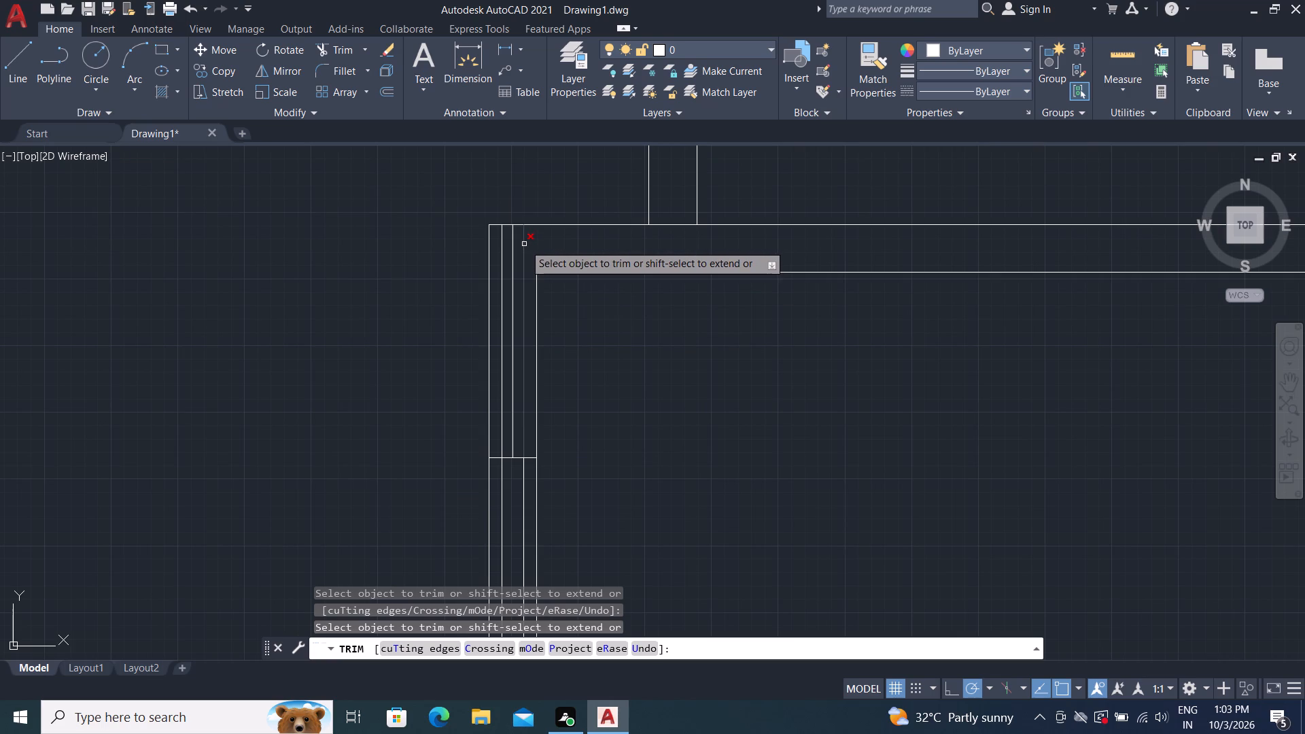
click(576, 239)
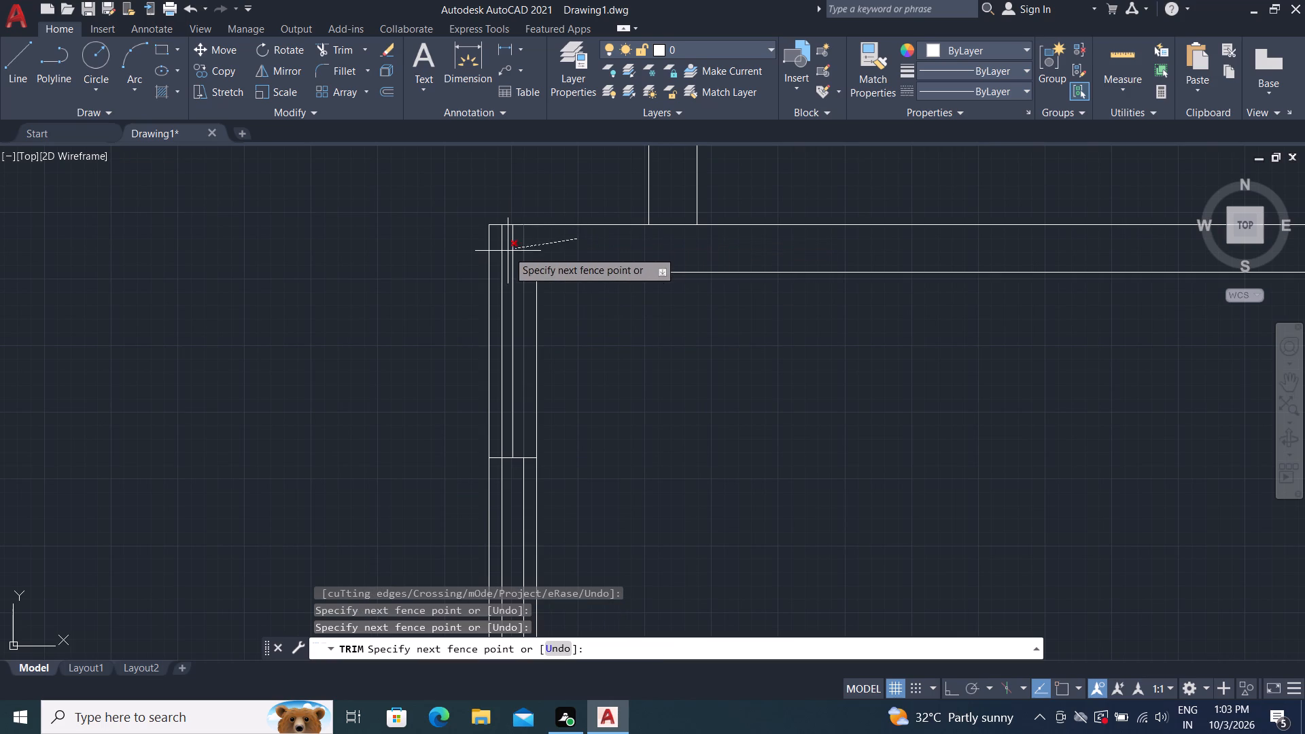
click(497, 260)
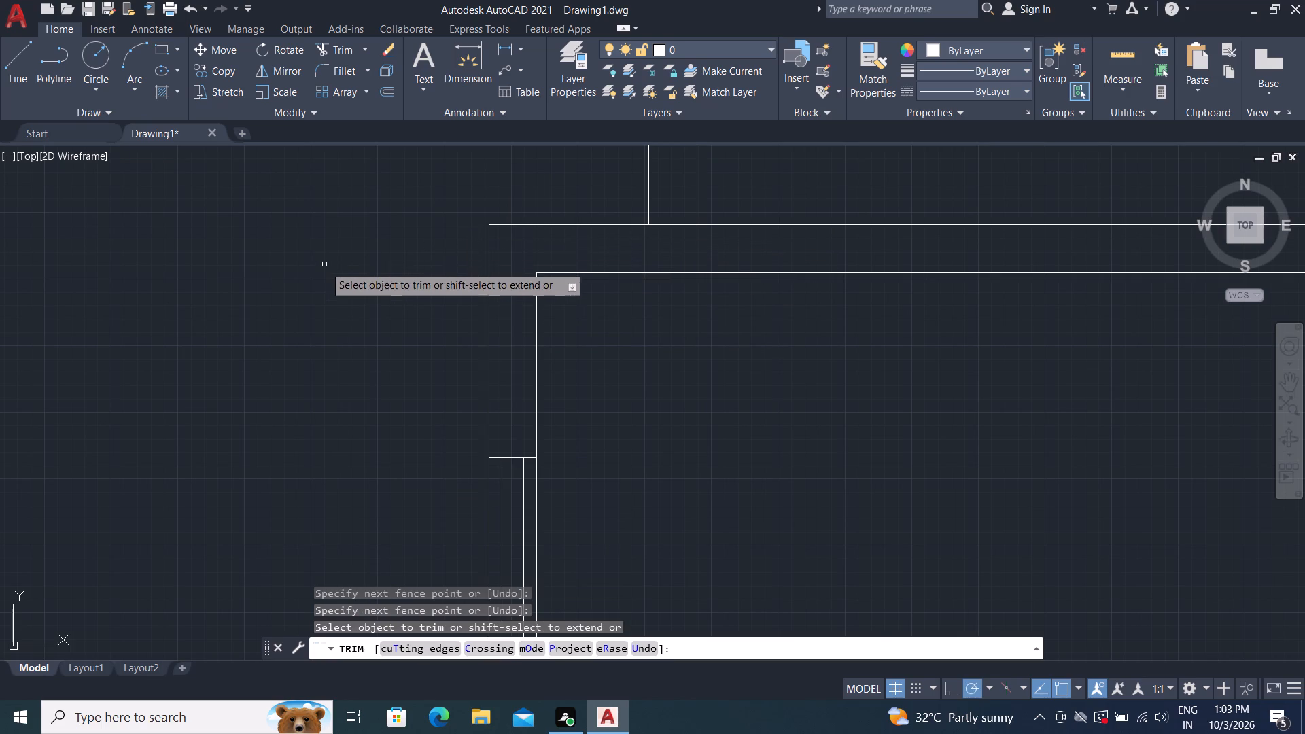
Draw a short line across the front wall of the front left room, about 2'-4" from its inner left corner.
scroll(324, 268, down, 3)
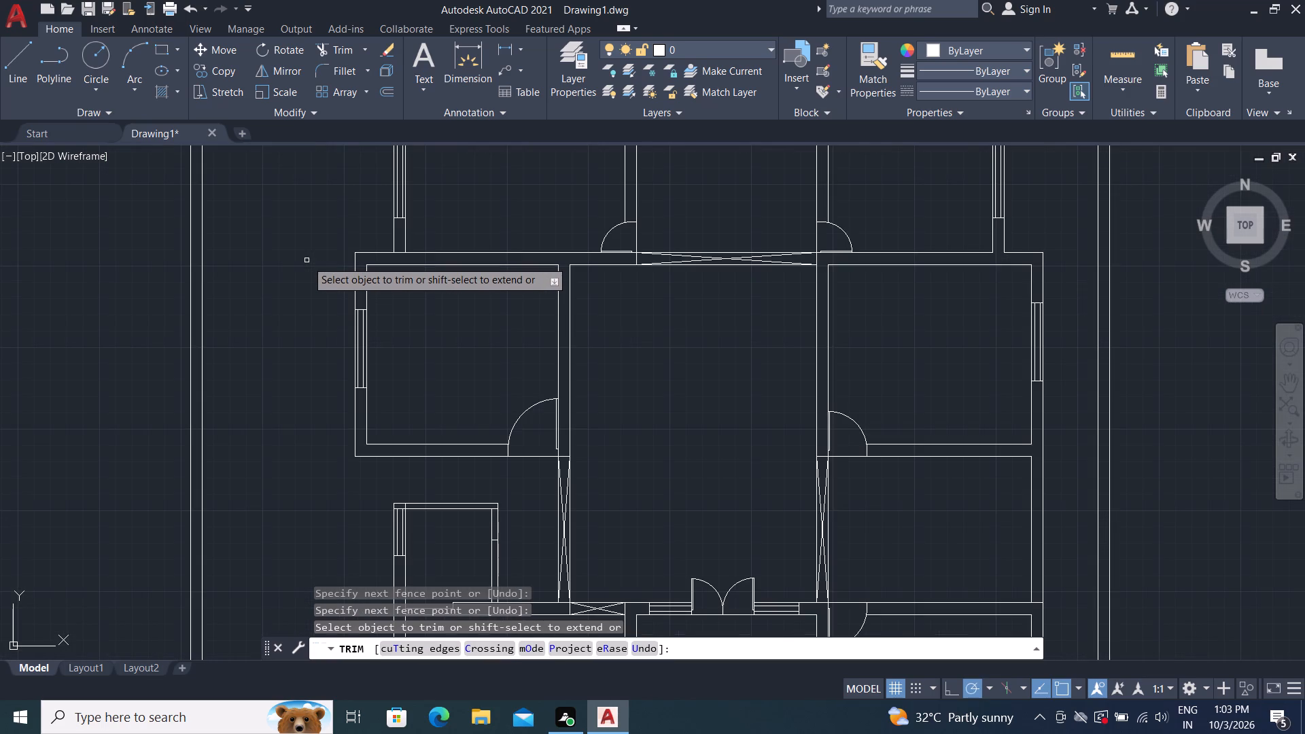
scroll(307, 260, down, 1)
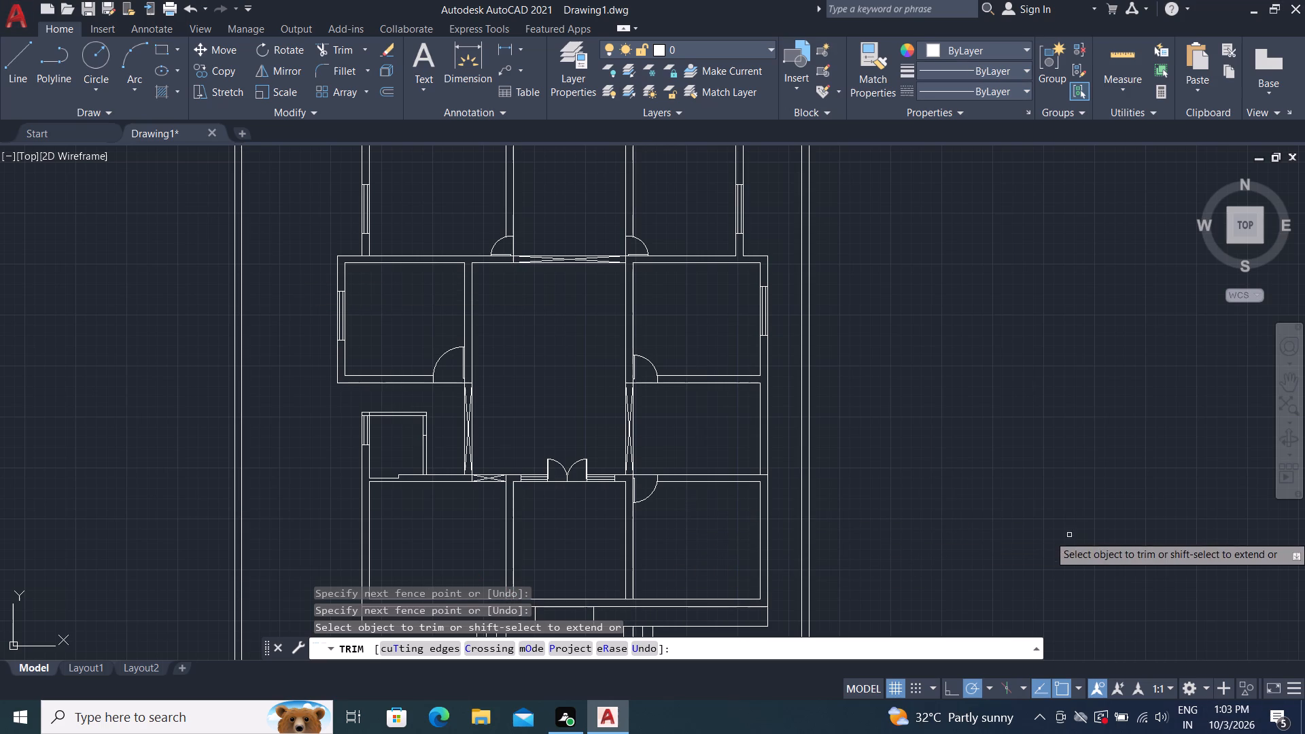
middle_drag(466, 545, 464, 539)
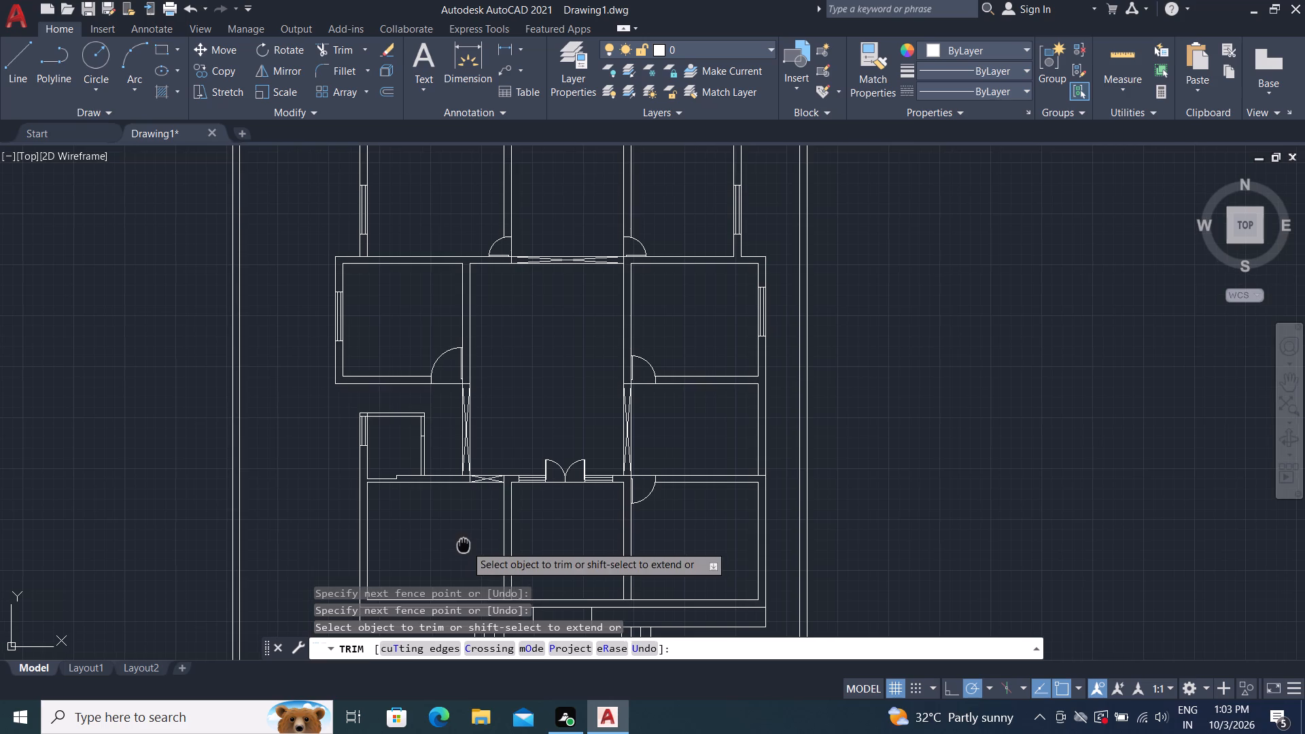
middle_drag(464, 539, 430, 230)
scroll(389, 351, up, 2)
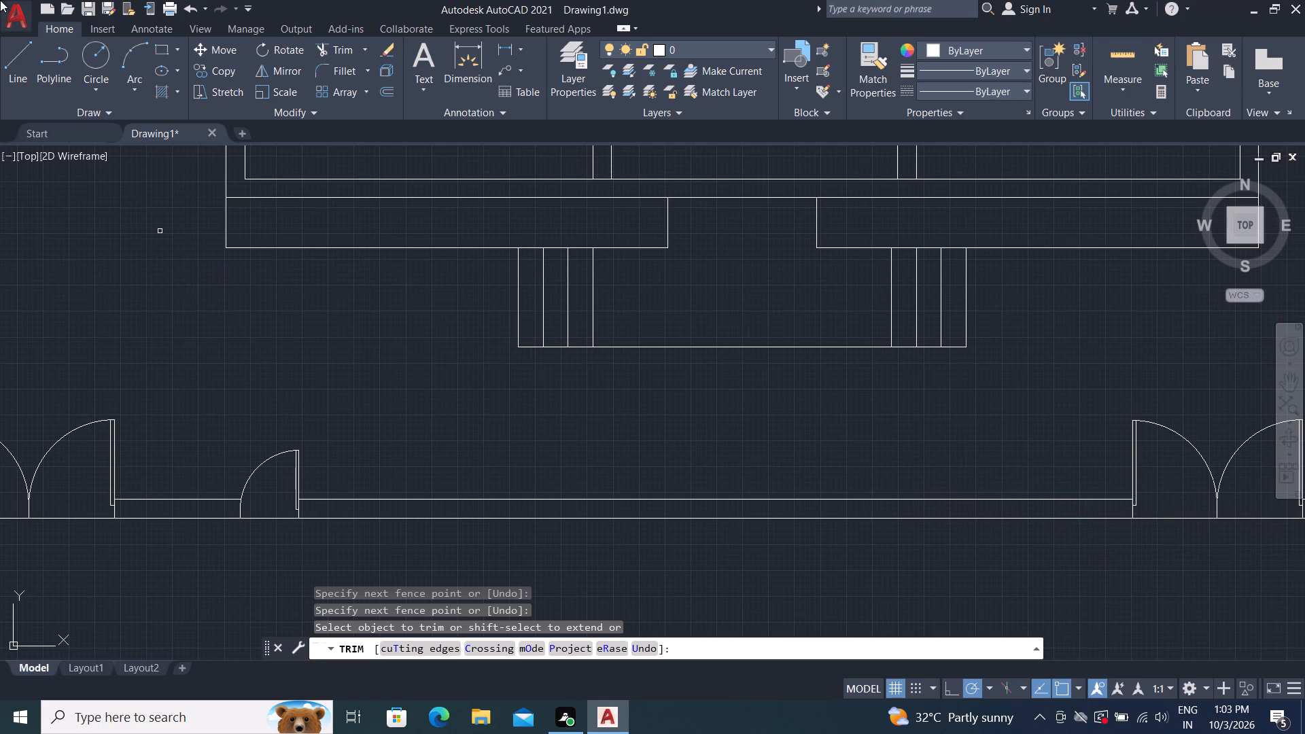
click(14, 40)
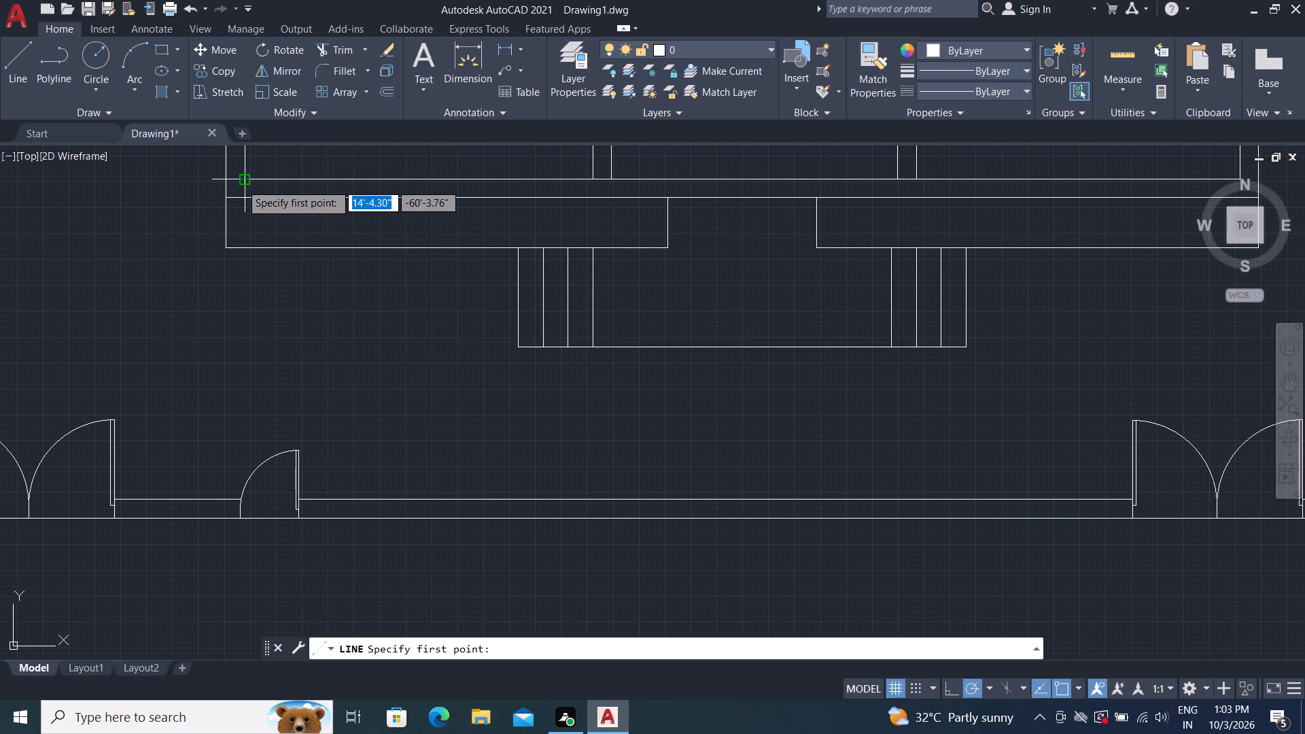
click(302, 179)
click(302, 197)
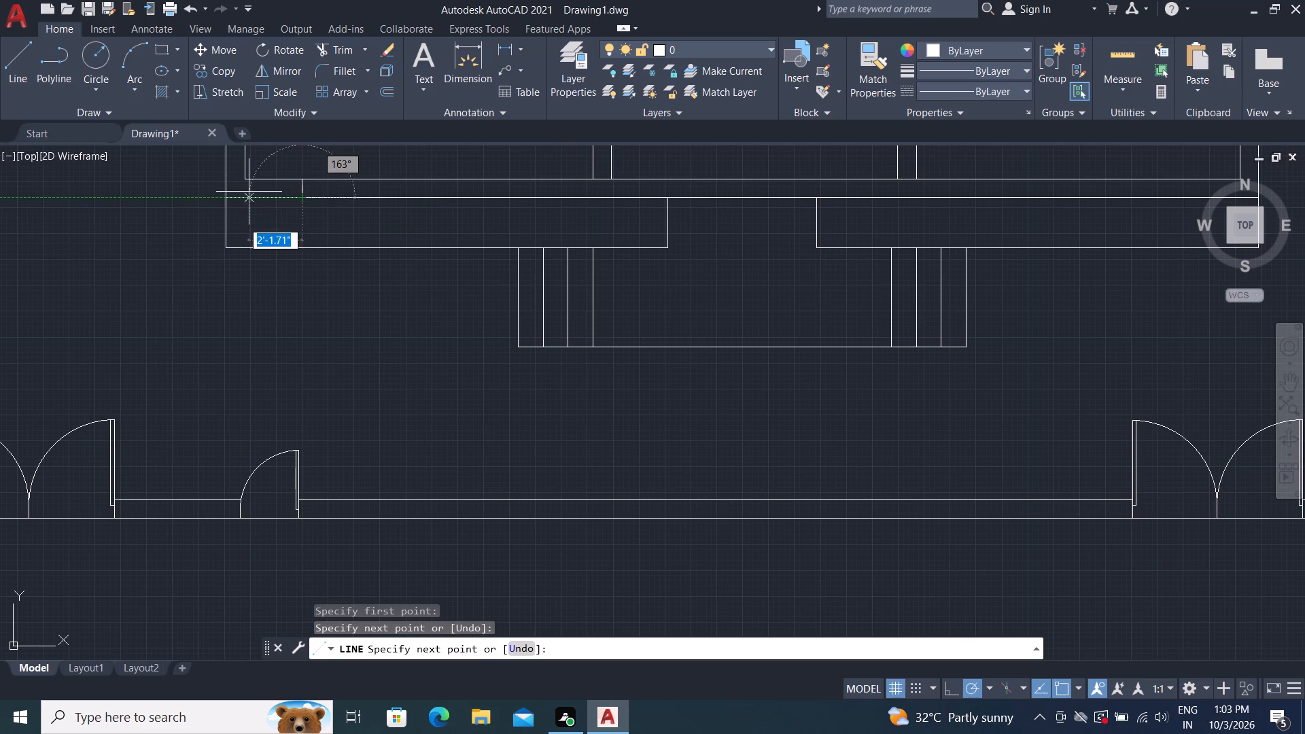
Draw a 9" line across the front wall of the front right room, near its outer corner.
click(7, 60)
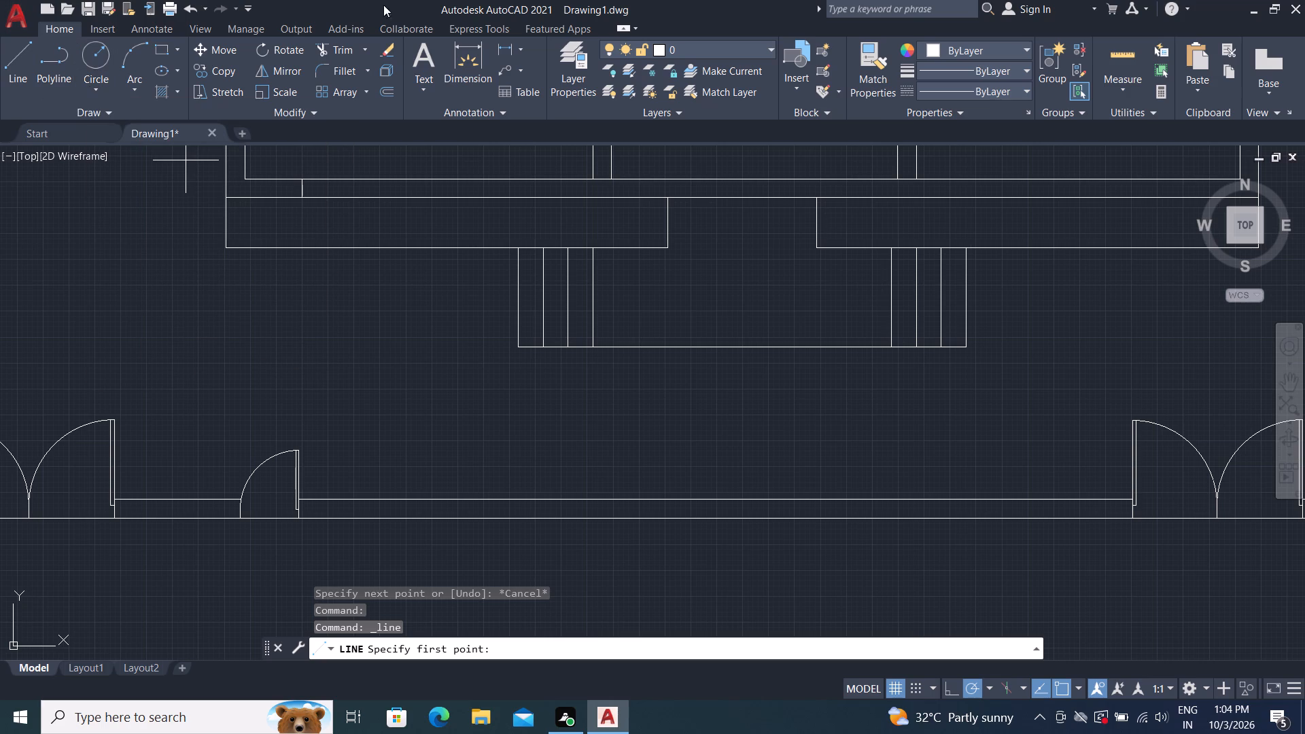
middle_drag(803, 292, 0, 278)
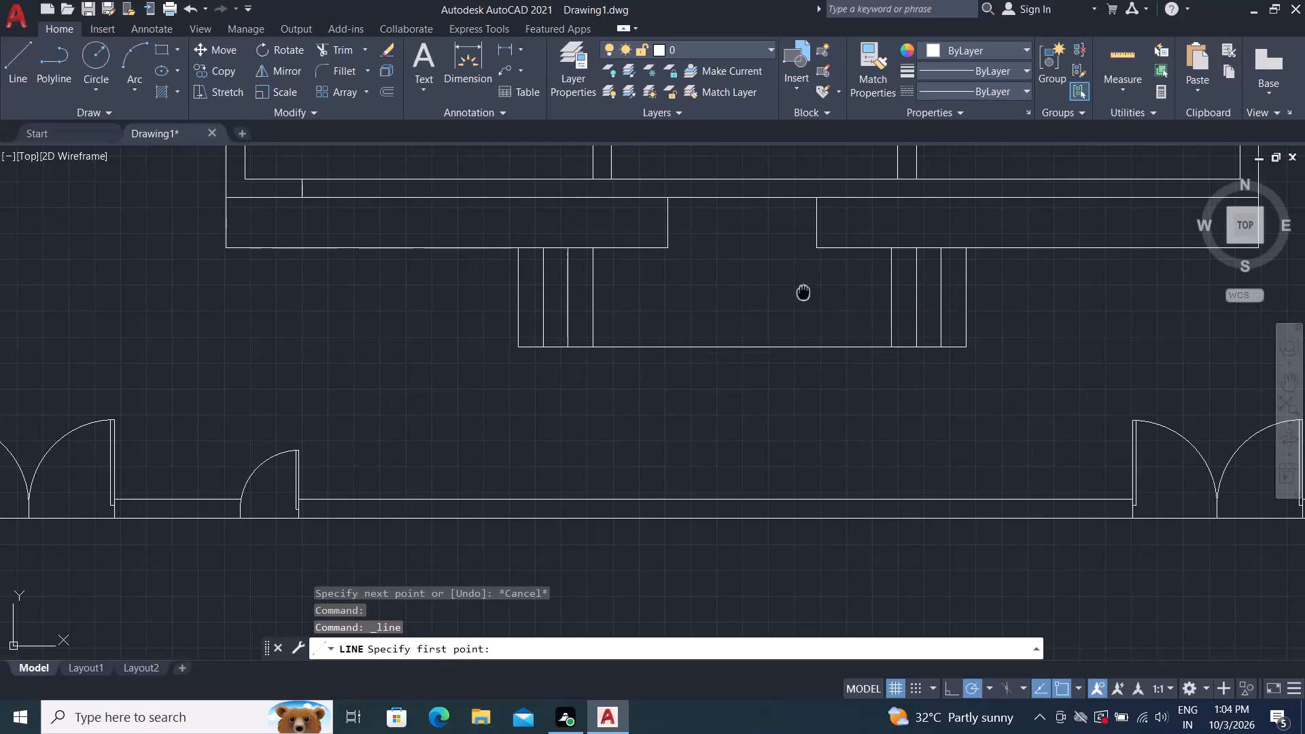
middle_drag(326, 232, 525, 364)
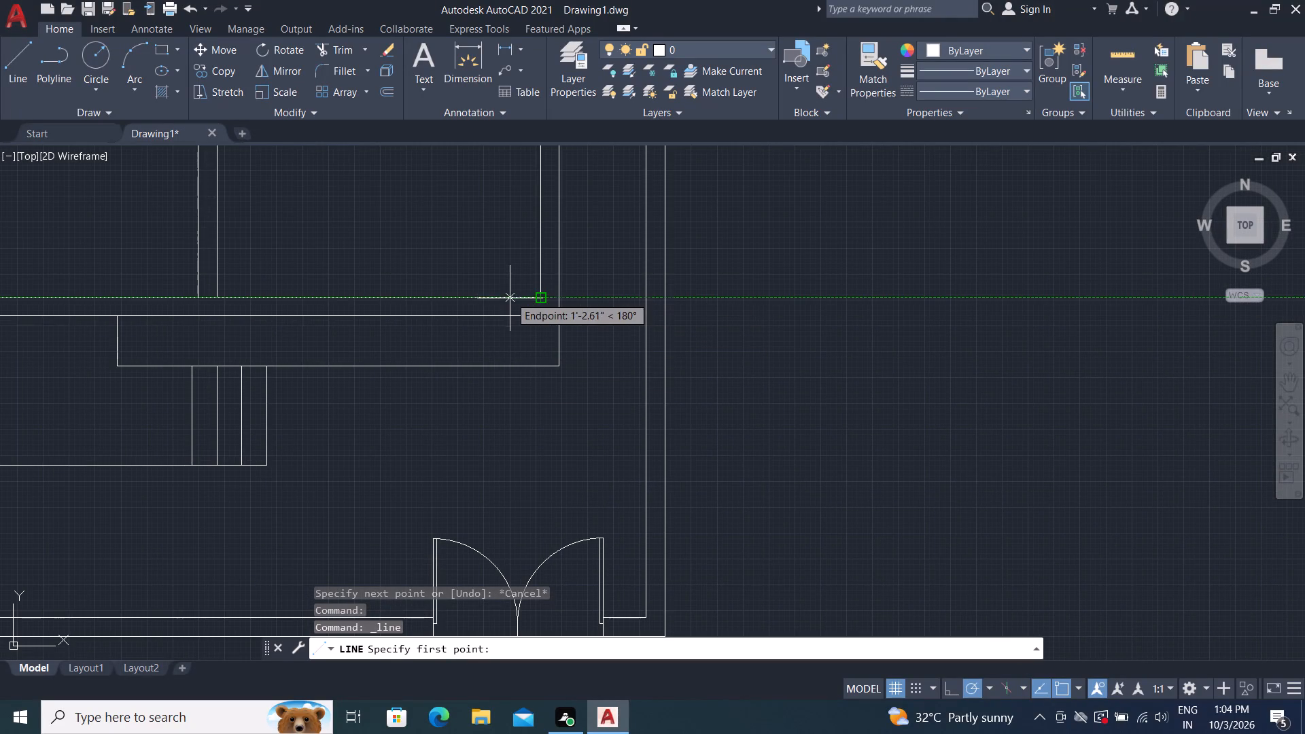
click(468, 296)
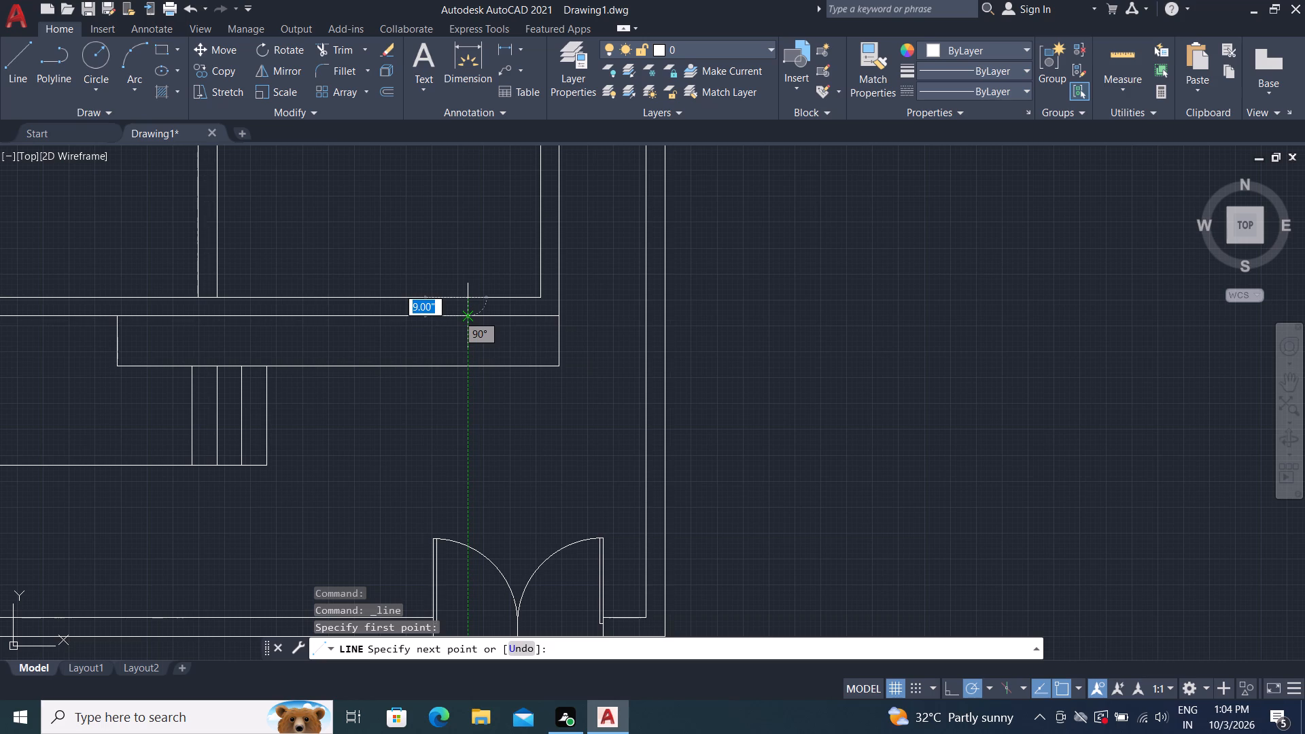
click(468, 319)
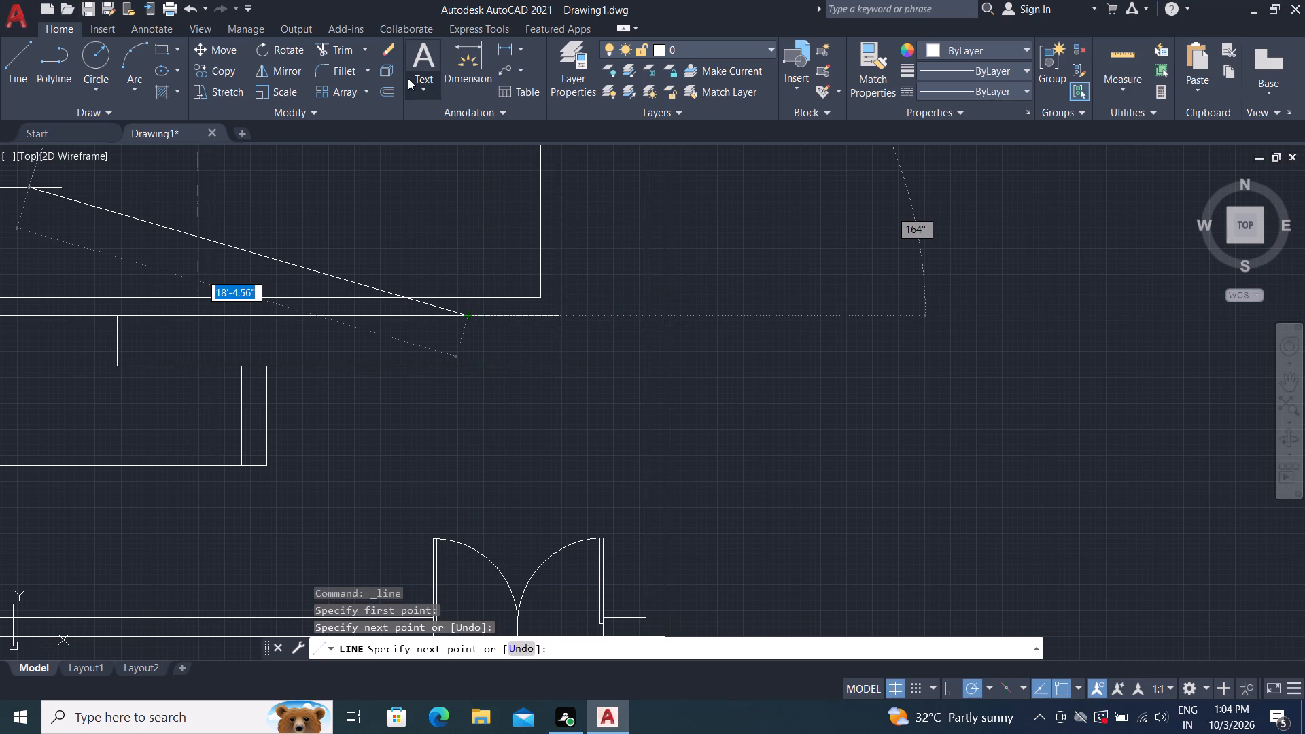
key(Escape)
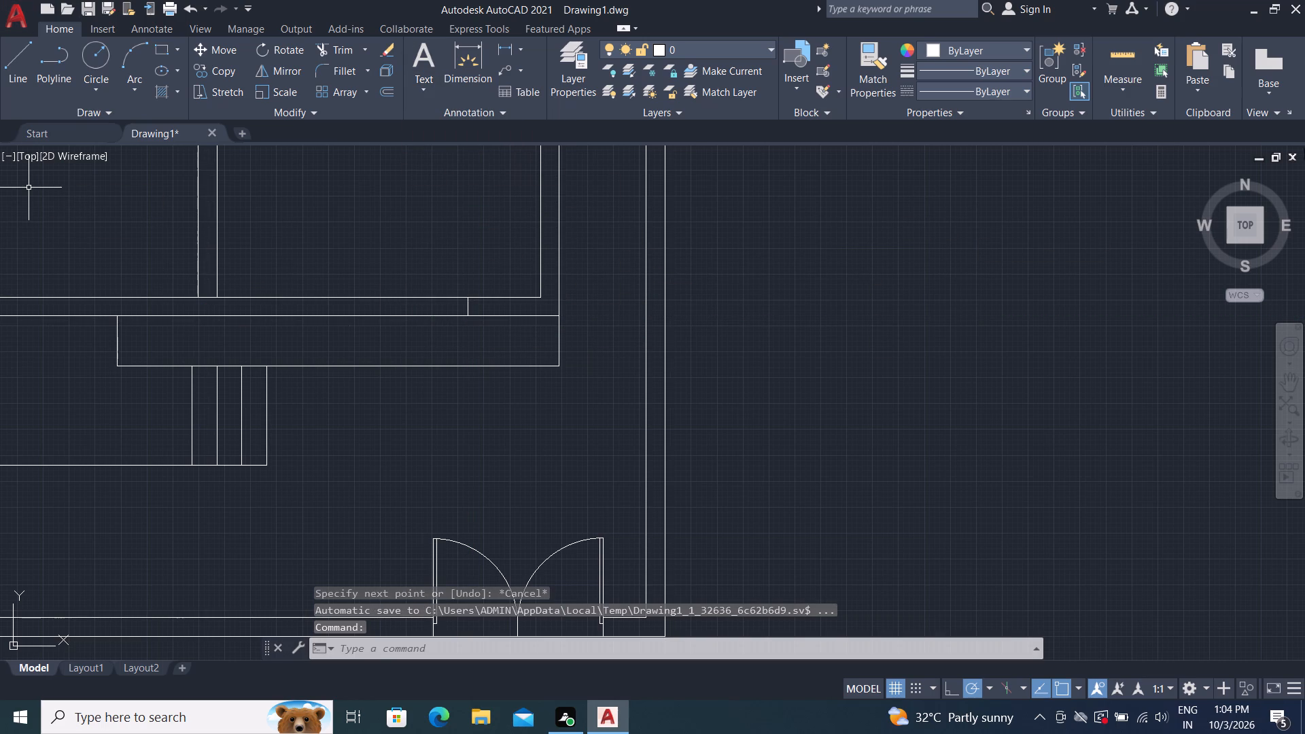
Offset the short line across the front right room's wall by 6' towards the middle of the house.
key(o)
key(space)
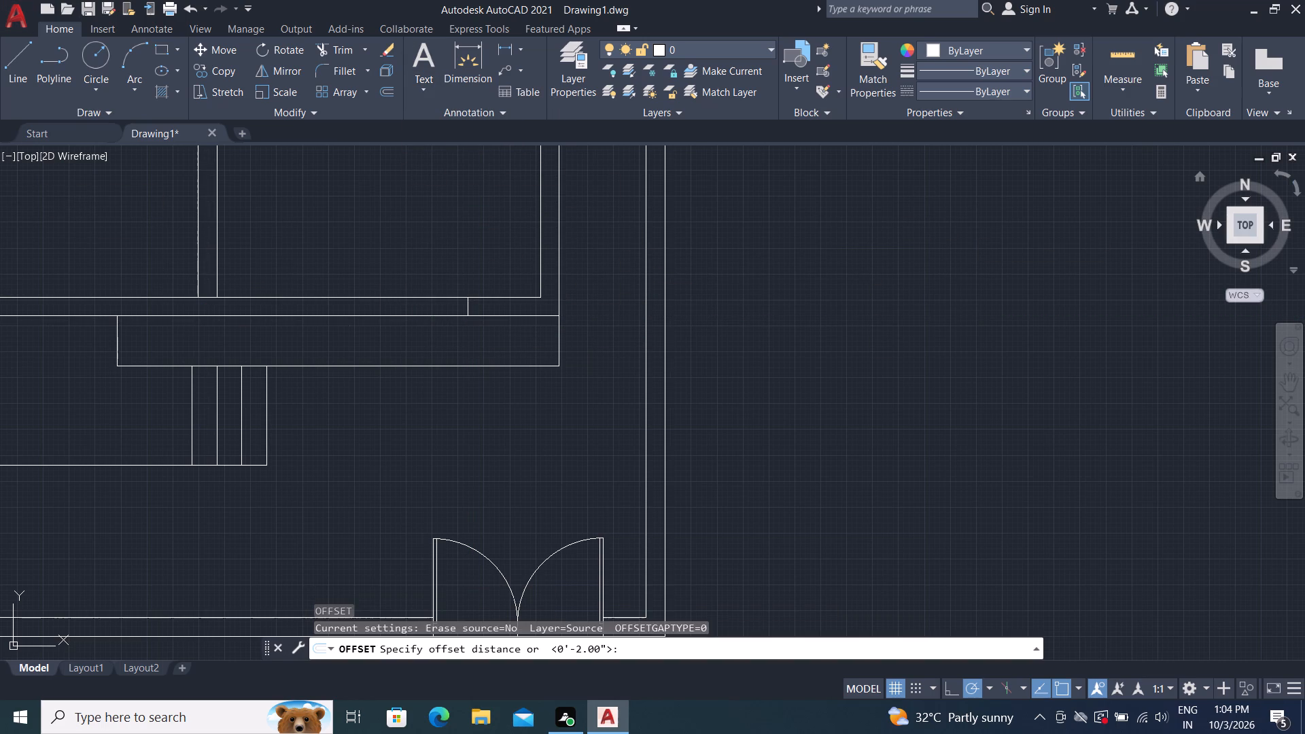
drag(1289, 41, 1289, 26)
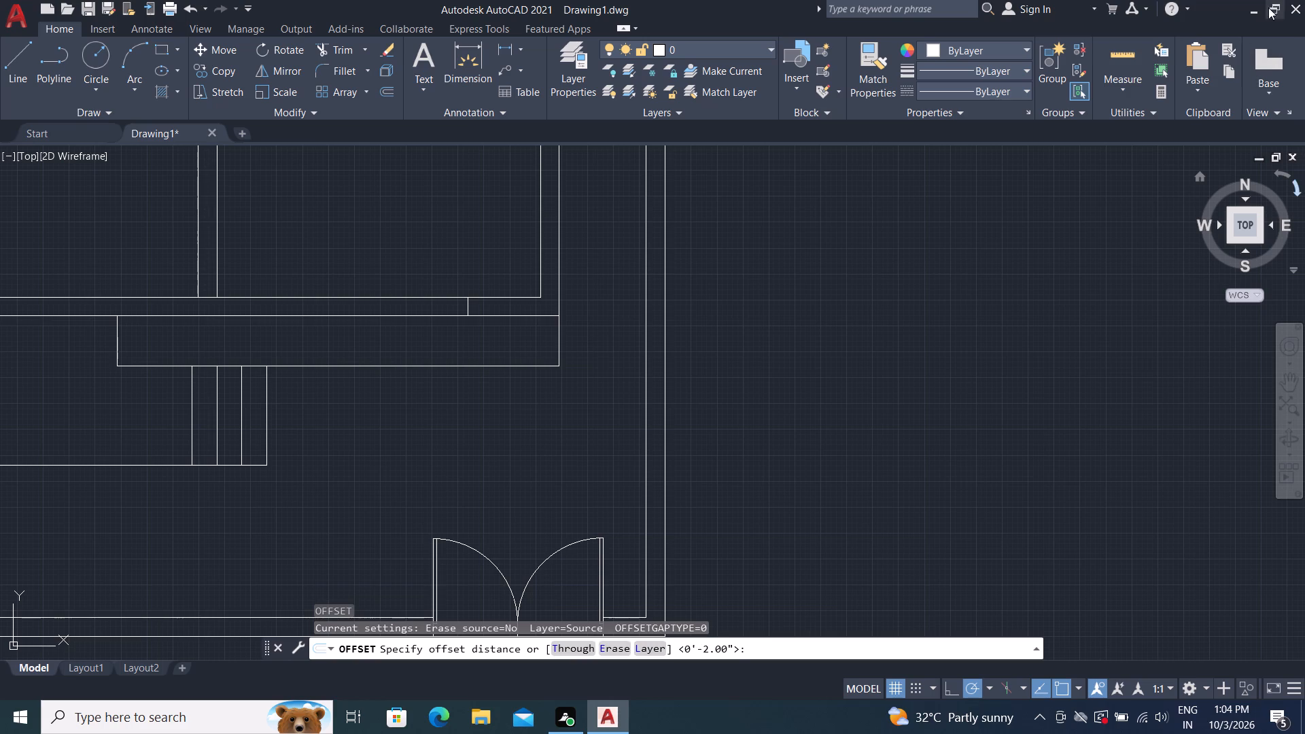
text(6')
key(space)
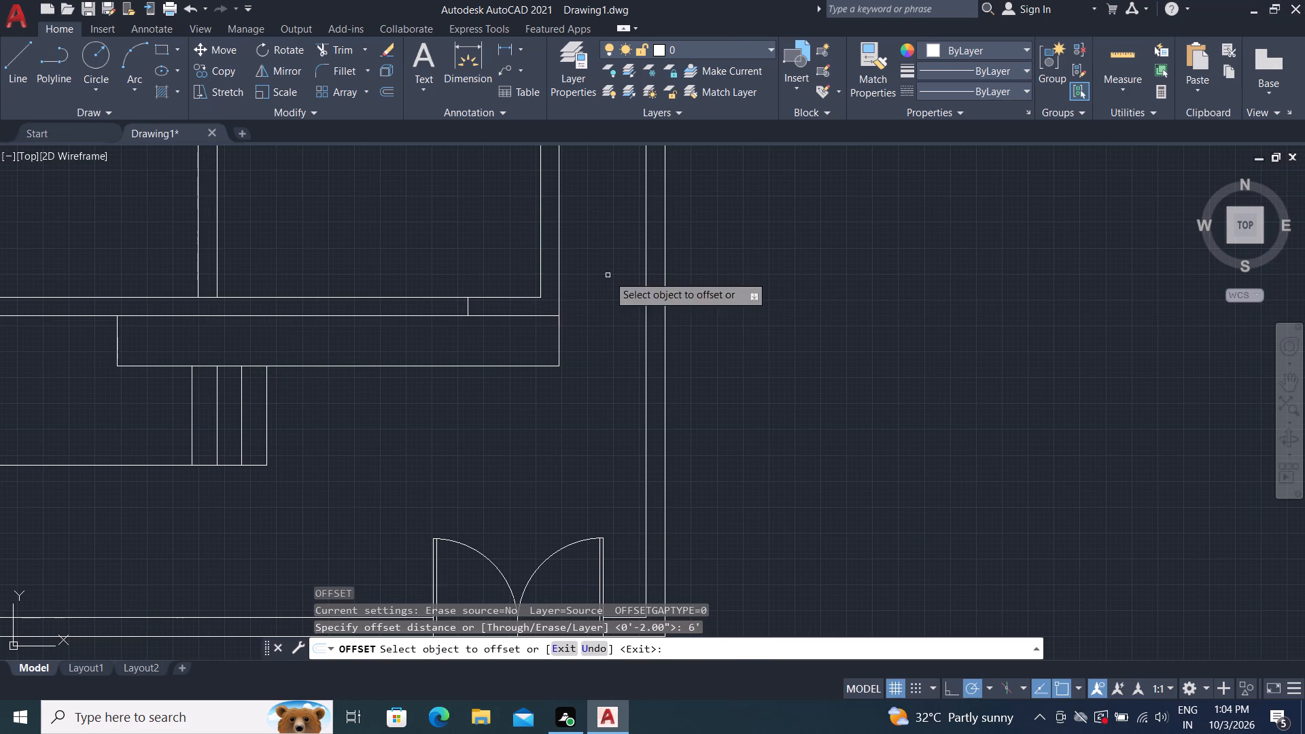
click(467, 306)
click(324, 313)
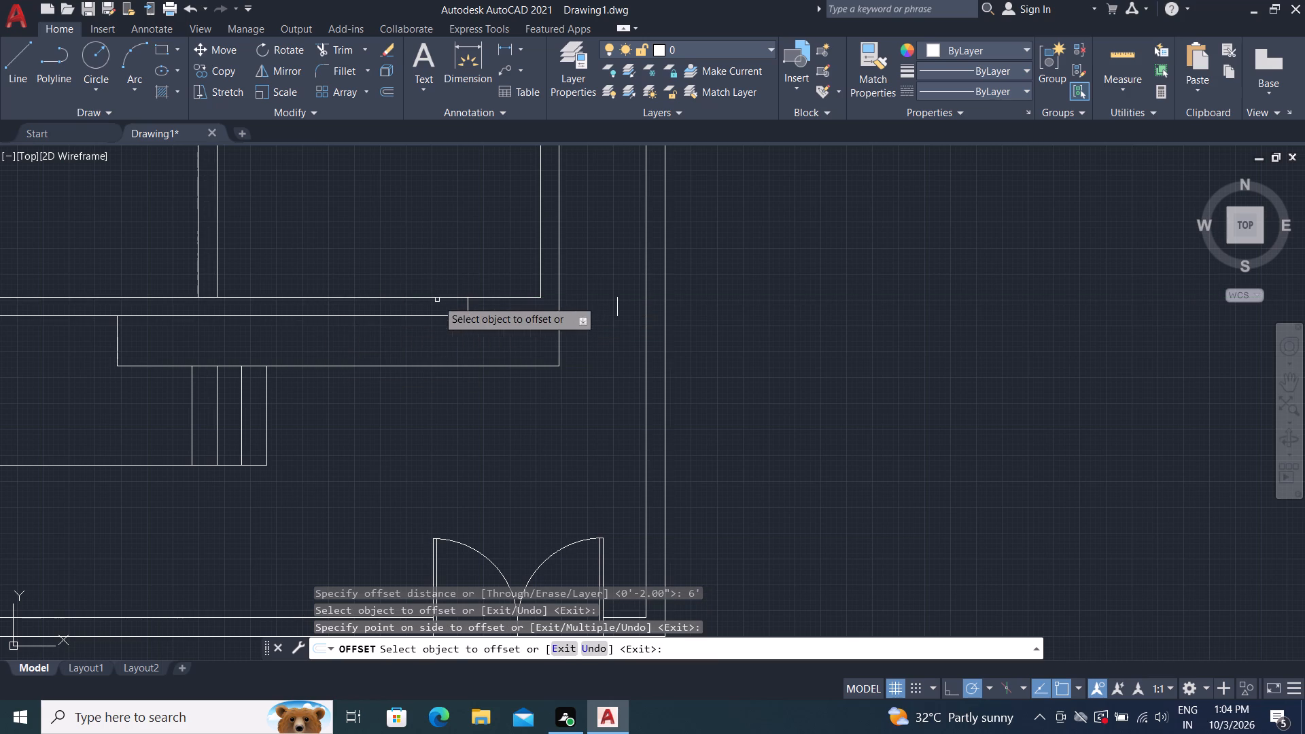
click(465, 308)
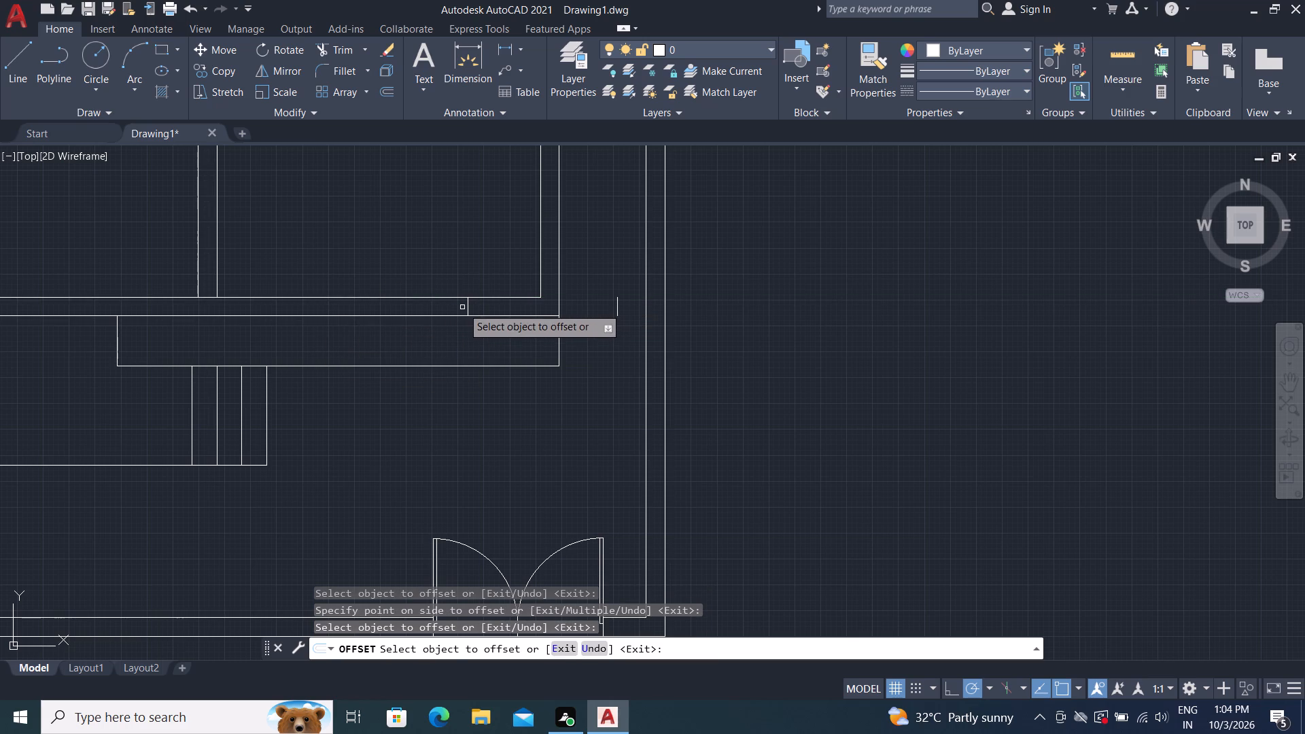
click(467, 305)
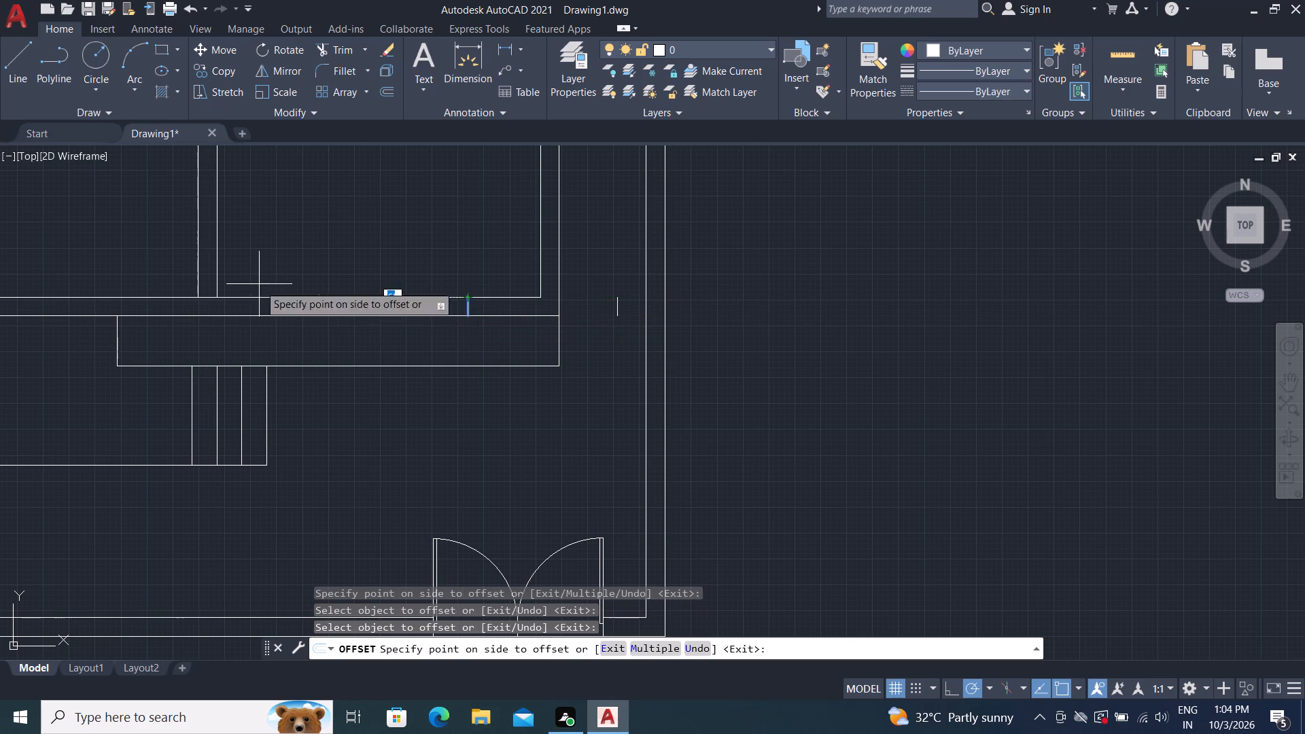
click(259, 283)
Offset the short line across the front left room's wall by 6' towards the middle of the house.
middle_drag(351, 342, 659, 330)
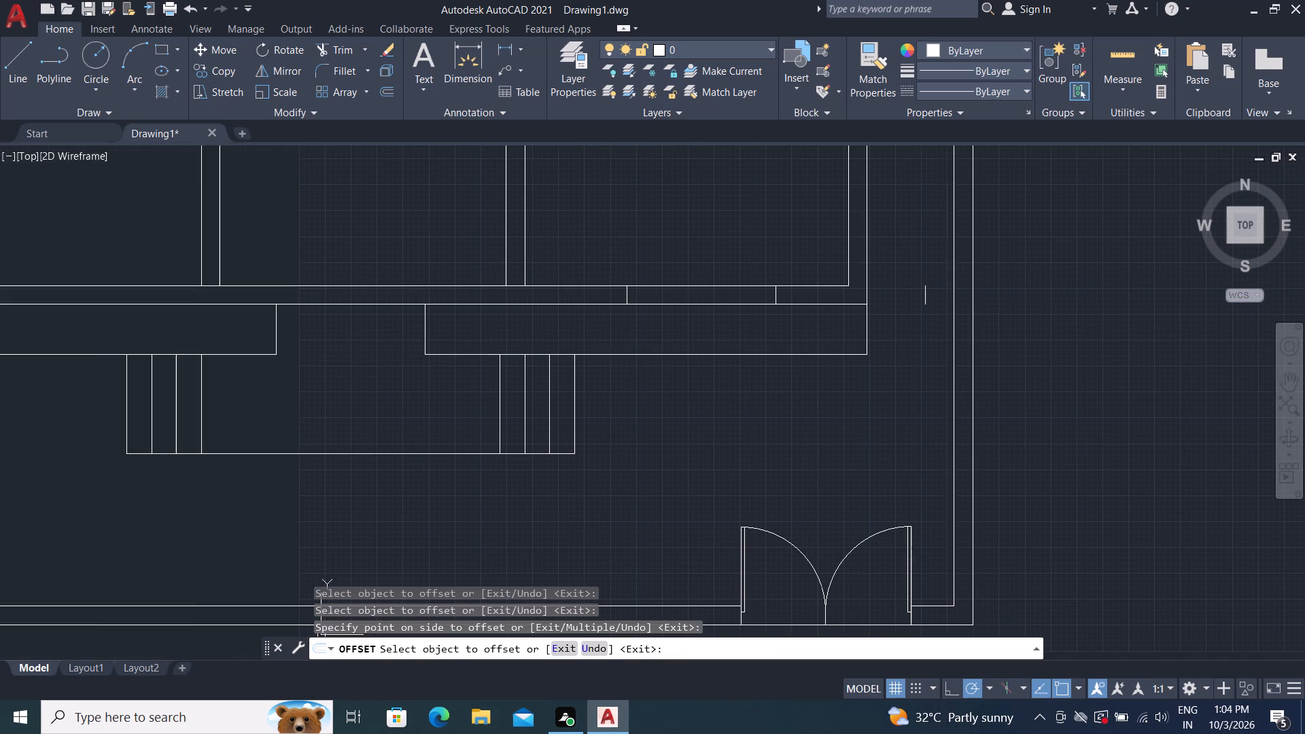
middle_drag(181, 300, 773, 310)
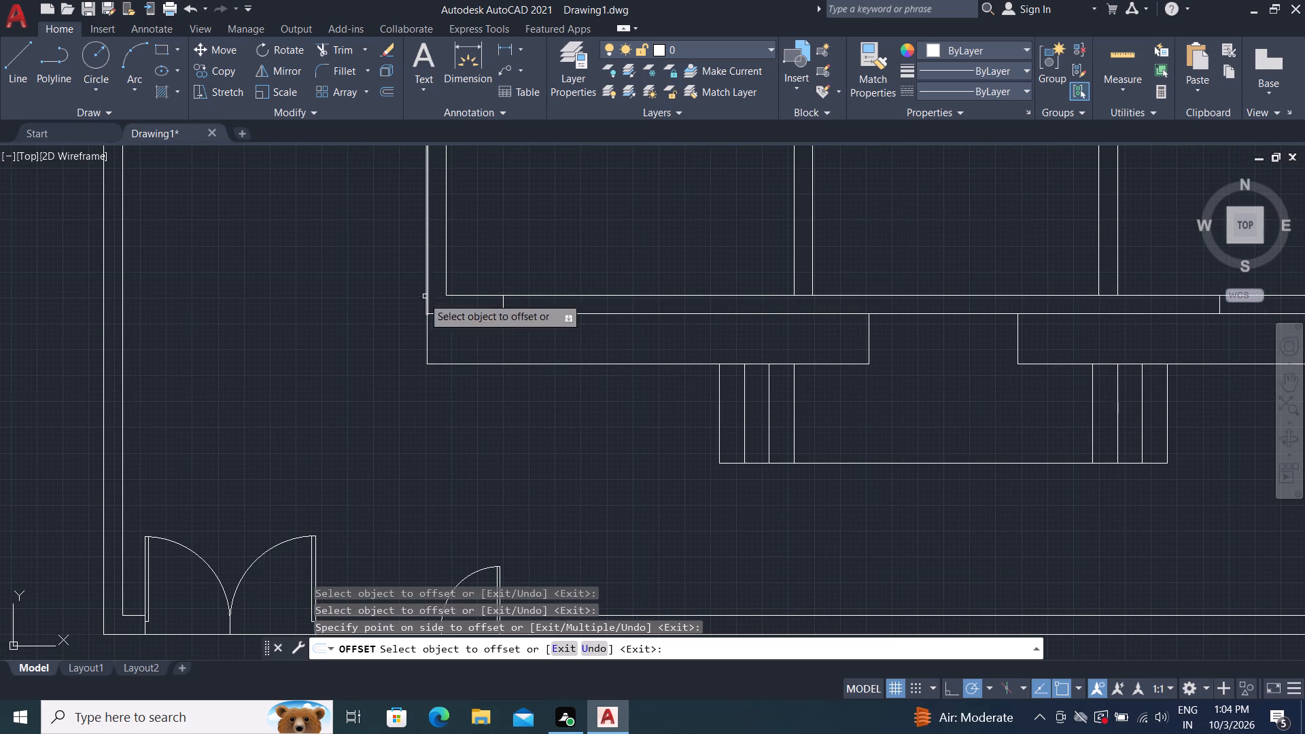
click(504, 307)
click(797, 317)
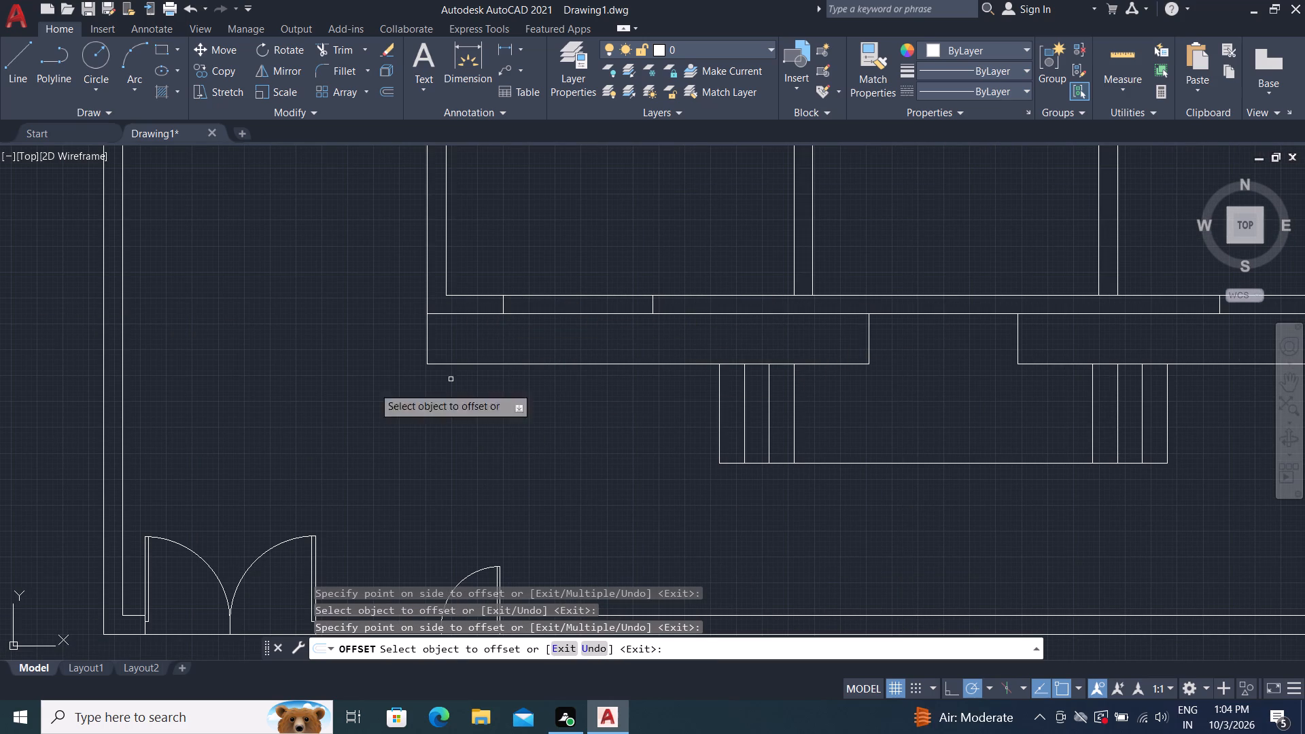
key(Escape)
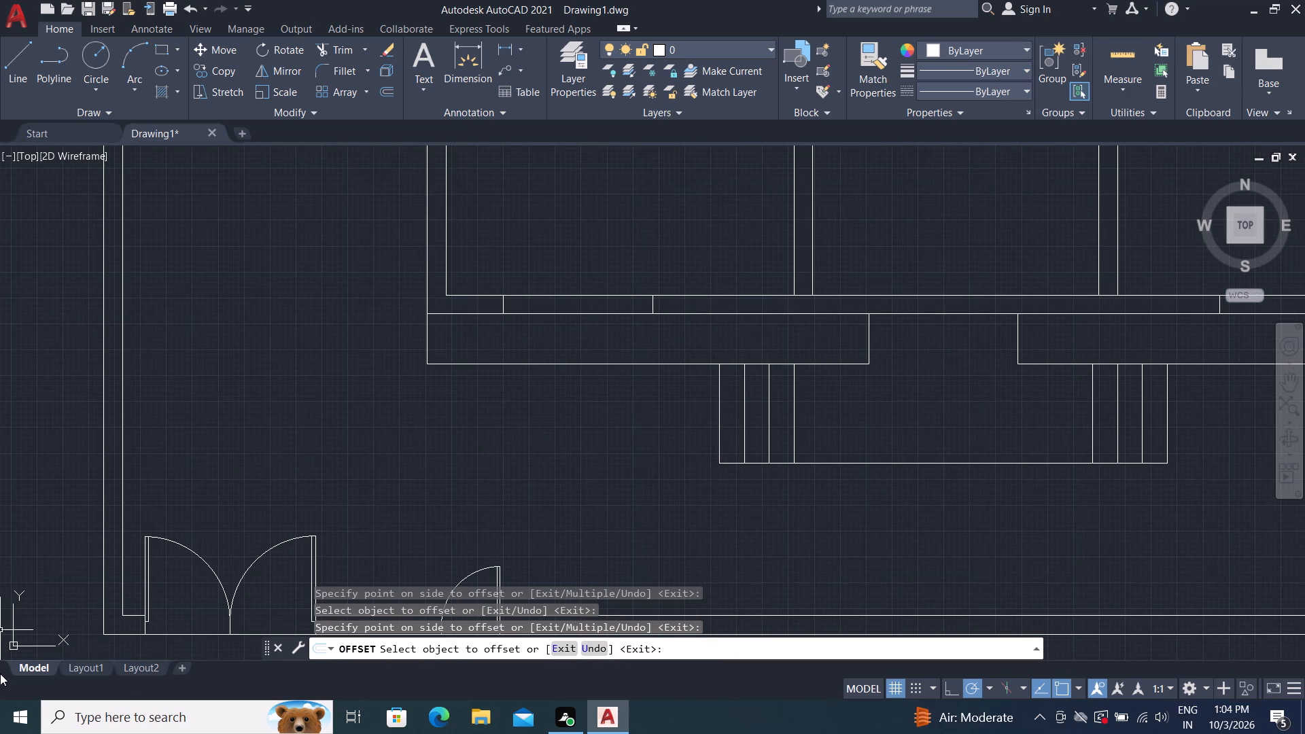
Offset the front wall's outer line 4.5" inward to create a centre line along the wall.
text(O)
key(space)
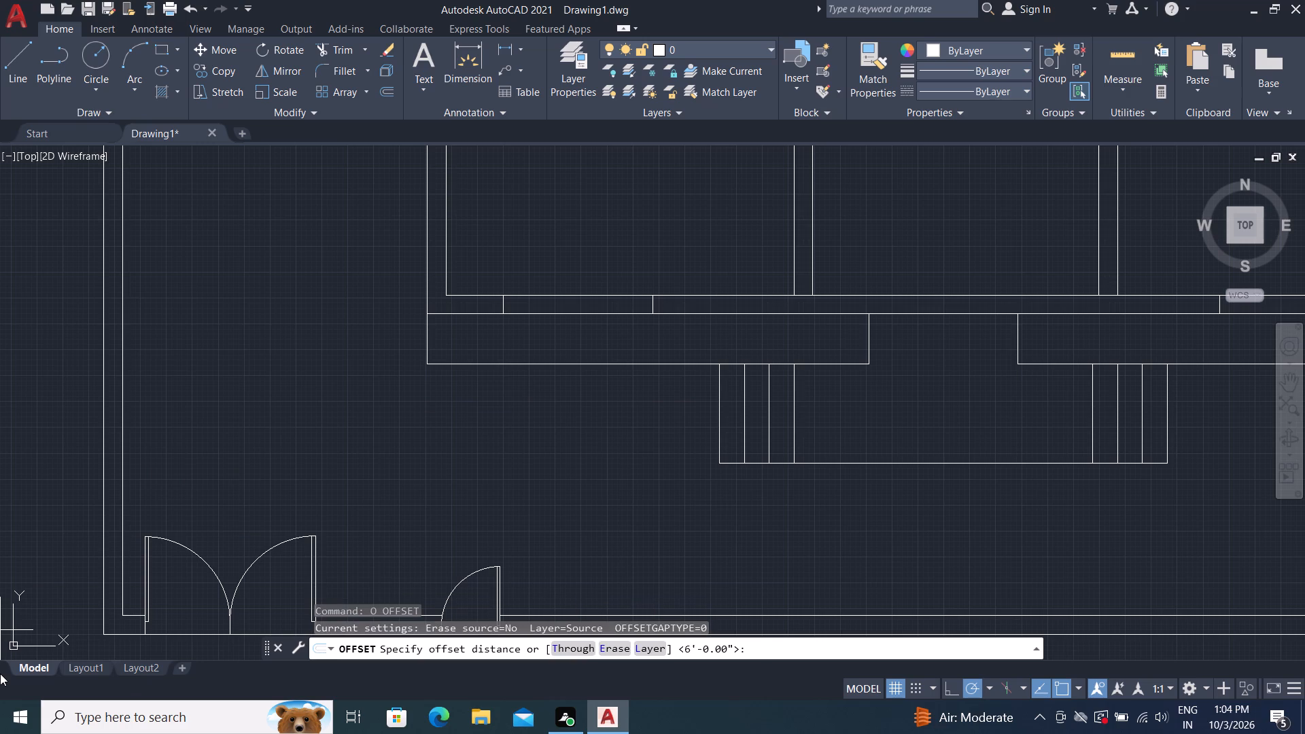
key(4)
text(.5)
key(shift+quotedbl)
key(Return)
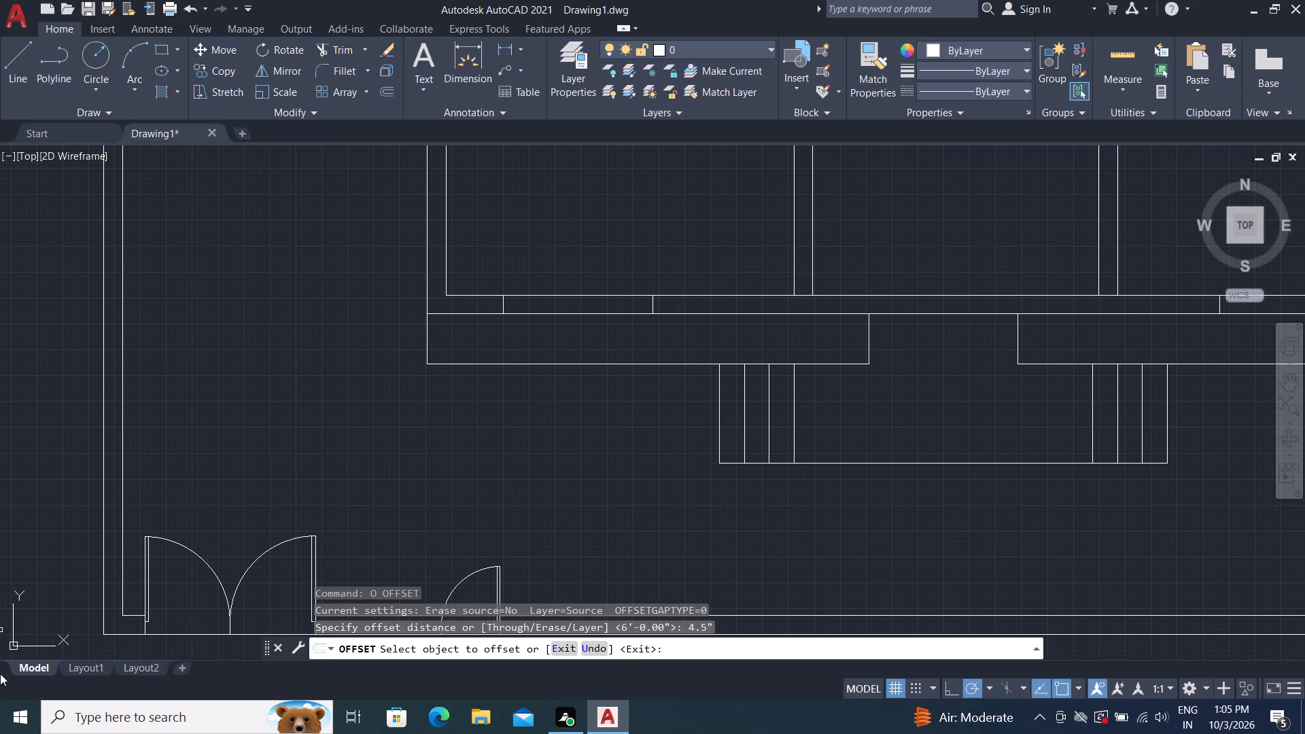
click(561, 315)
click(557, 308)
key(Escape)
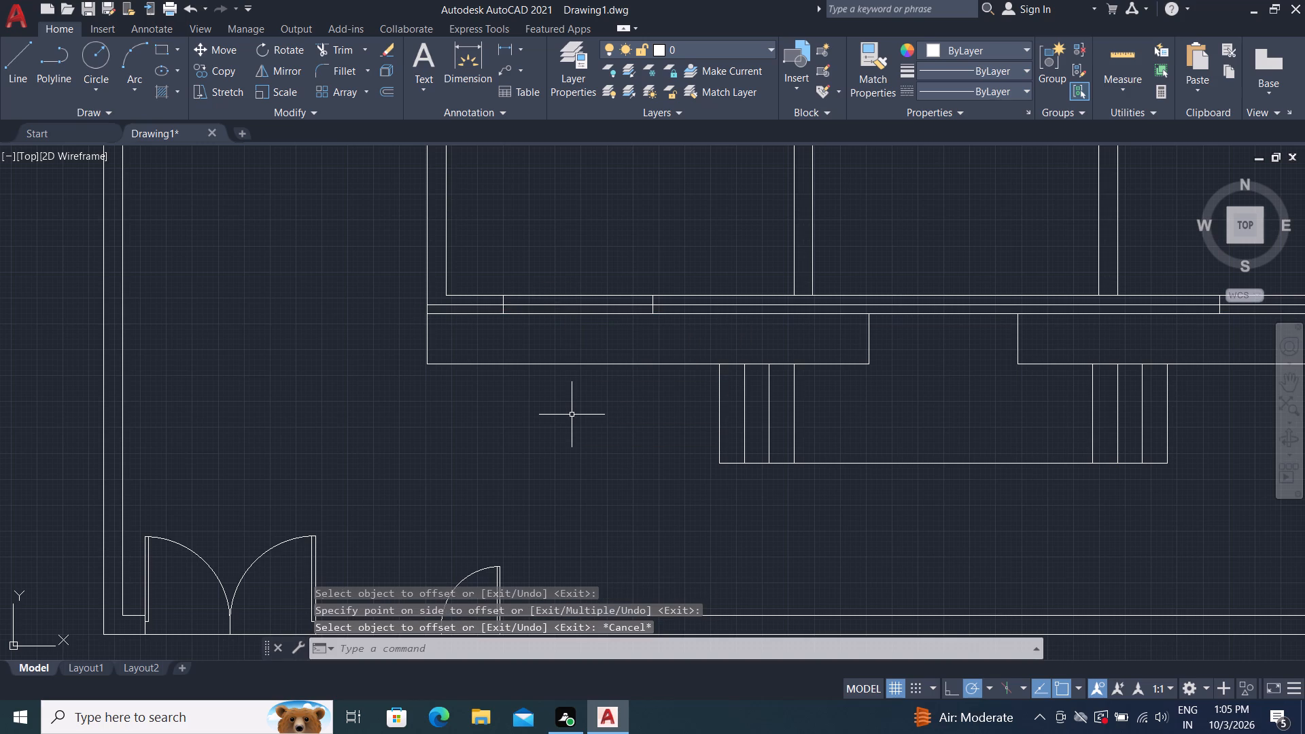
Offset the front wall's centre line 2" to each side for the window lines.
text(O 3)
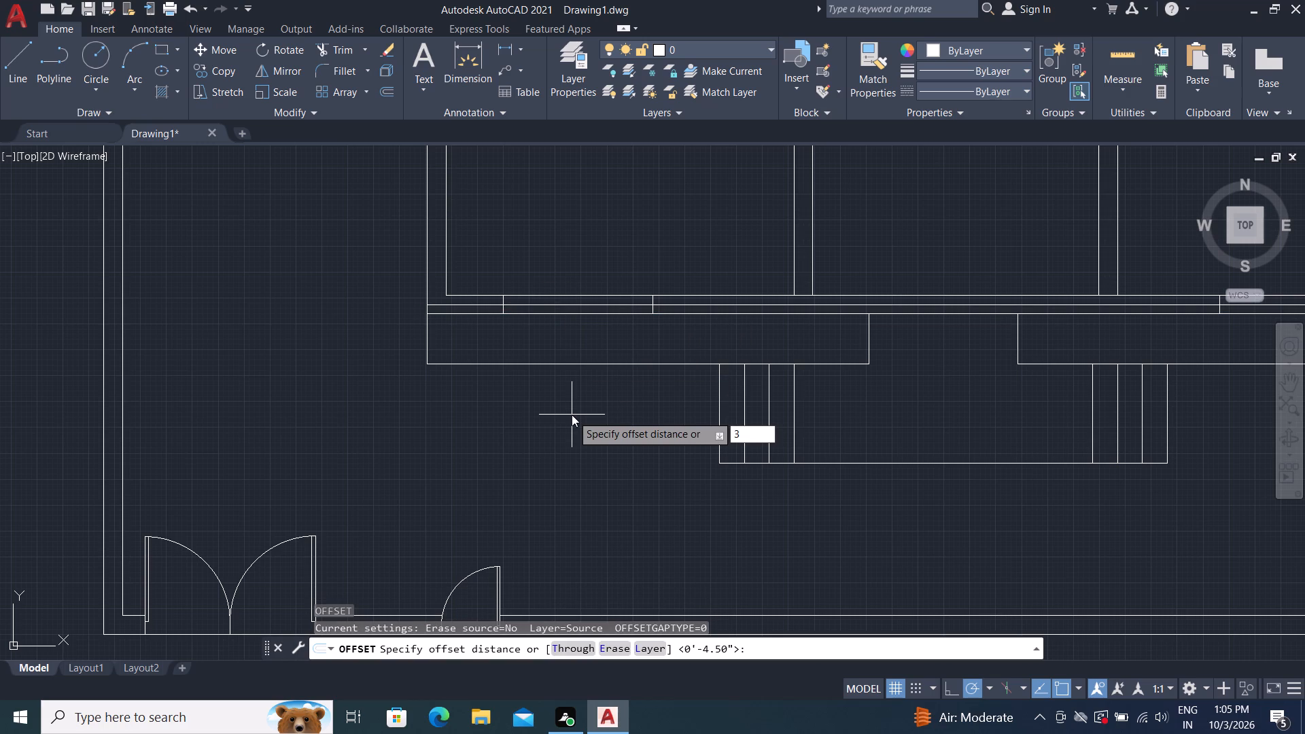
key(BackSpace)
key(2)
key(shift+quotedbl)
key(Return)
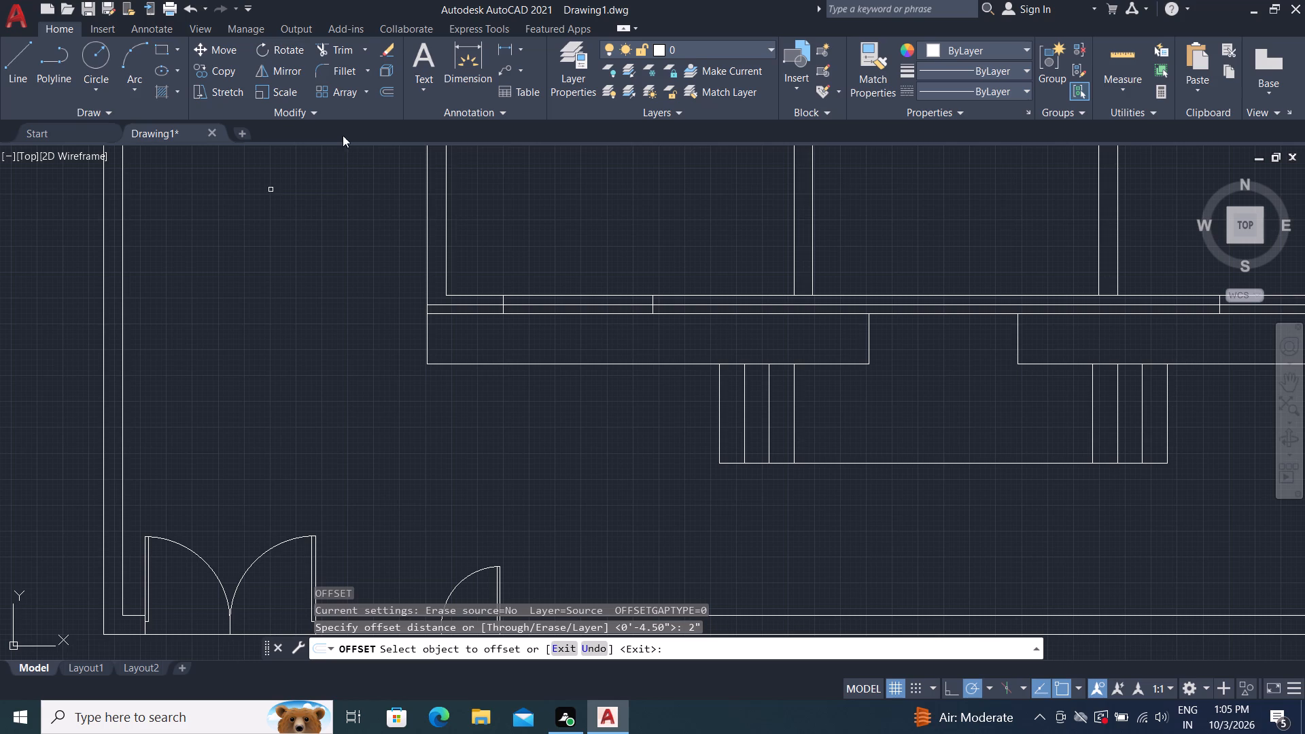
scroll(757, 296, up, 4)
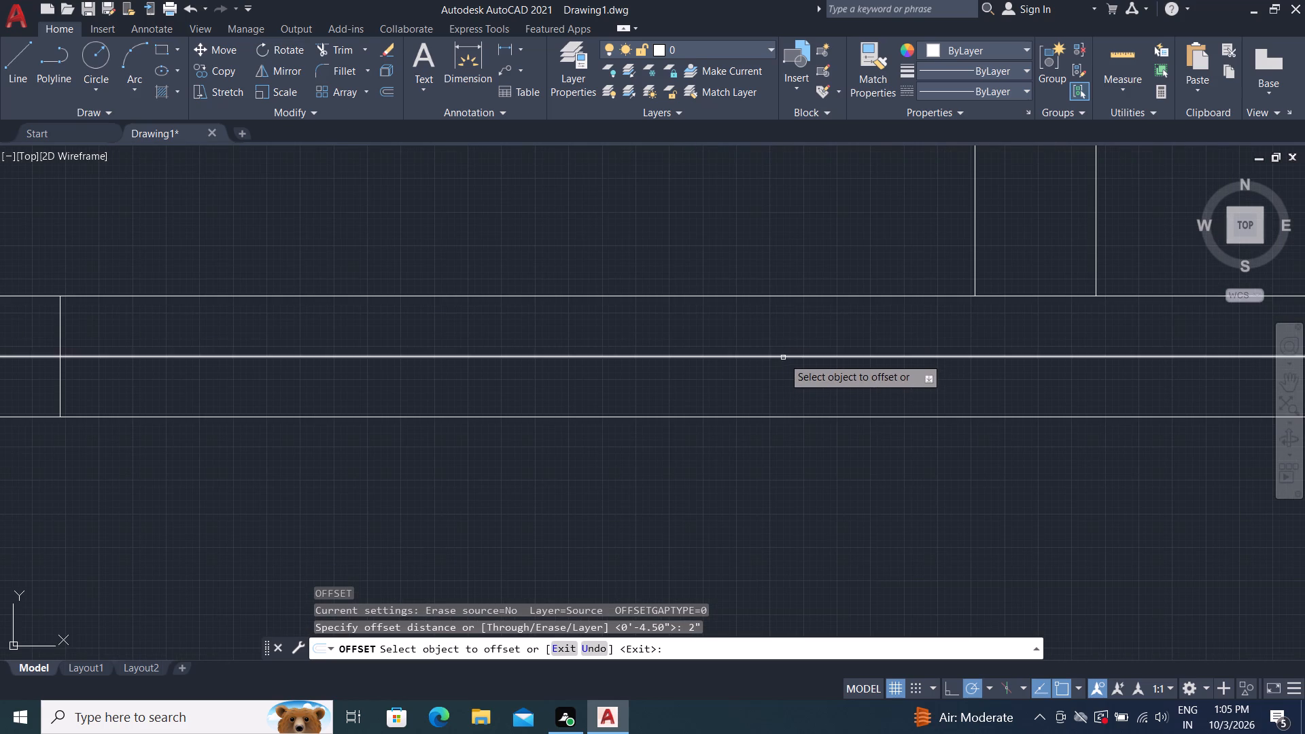
click(783, 357)
drag(780, 320, 783, 327)
click(790, 358)
click(795, 385)
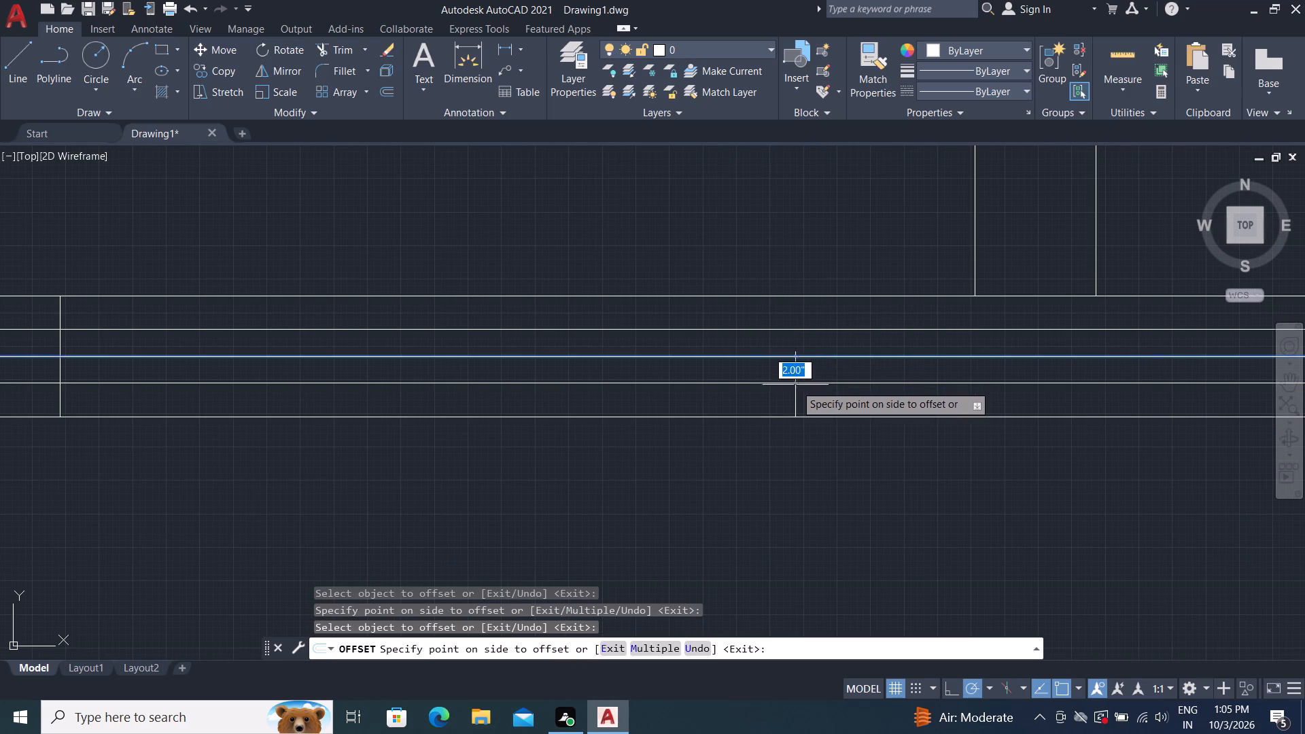
key(Escape)
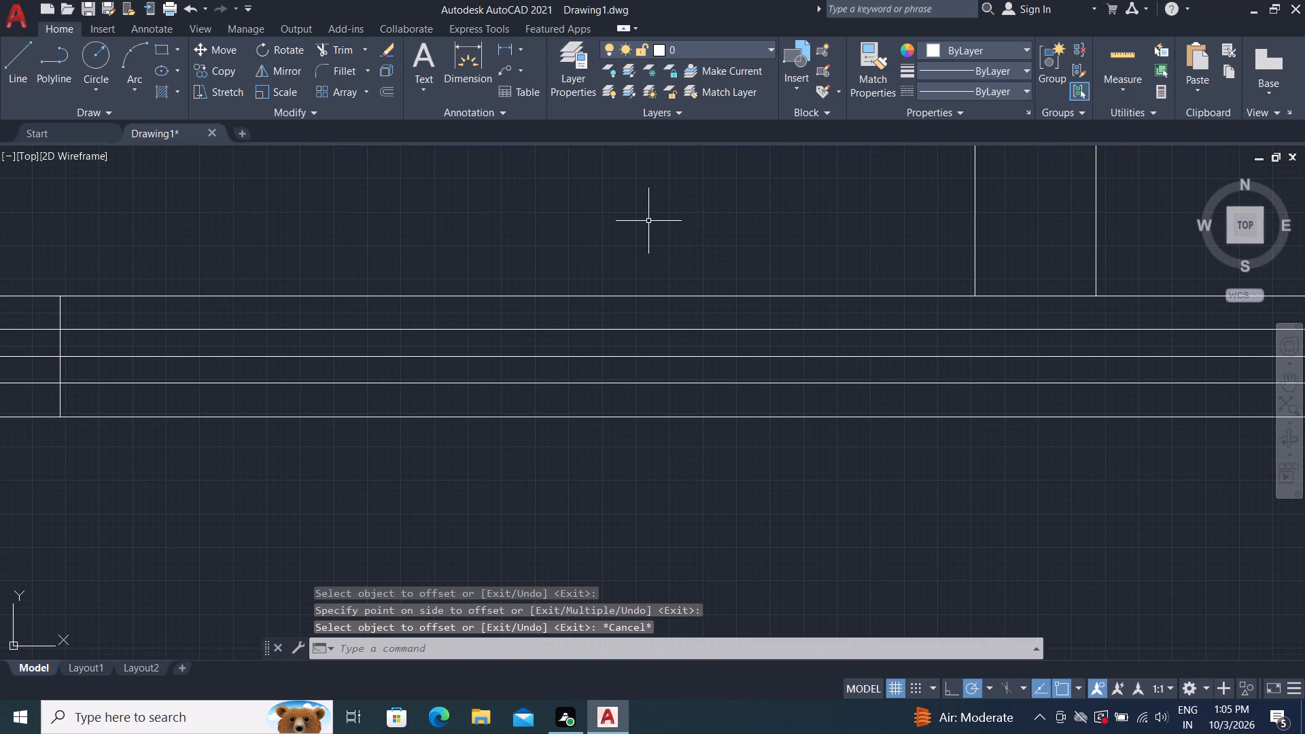
Delete the front wall's centre line between the two window lines.
click(541, 358)
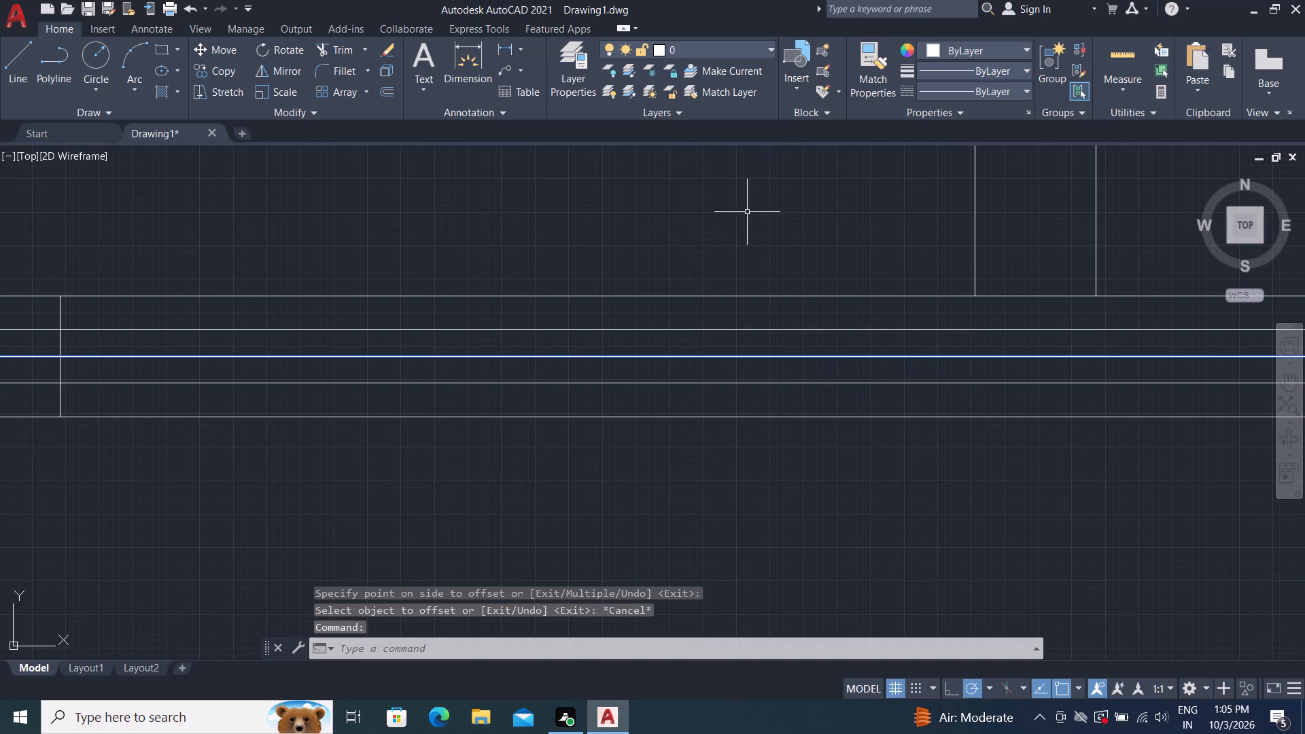
key(BackSpace)
key(Delete)
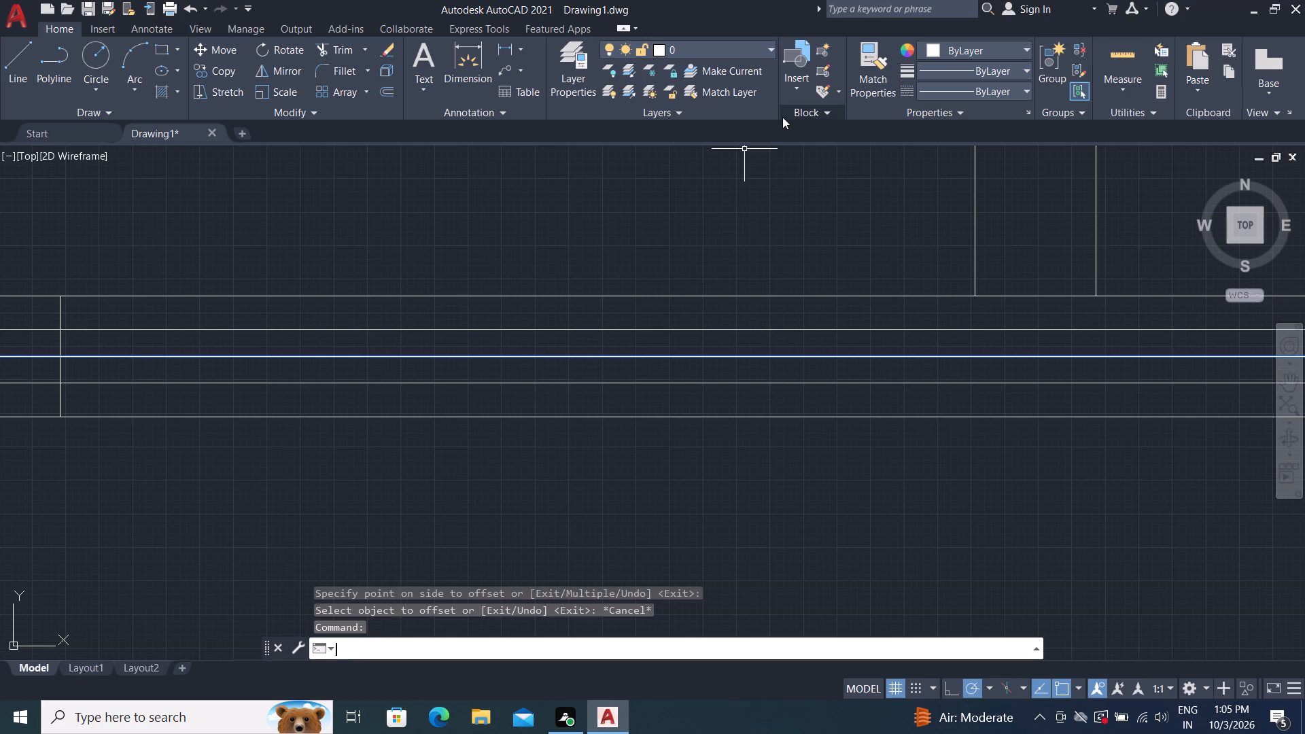
key(Delete)
scroll(657, 457, down, 2)
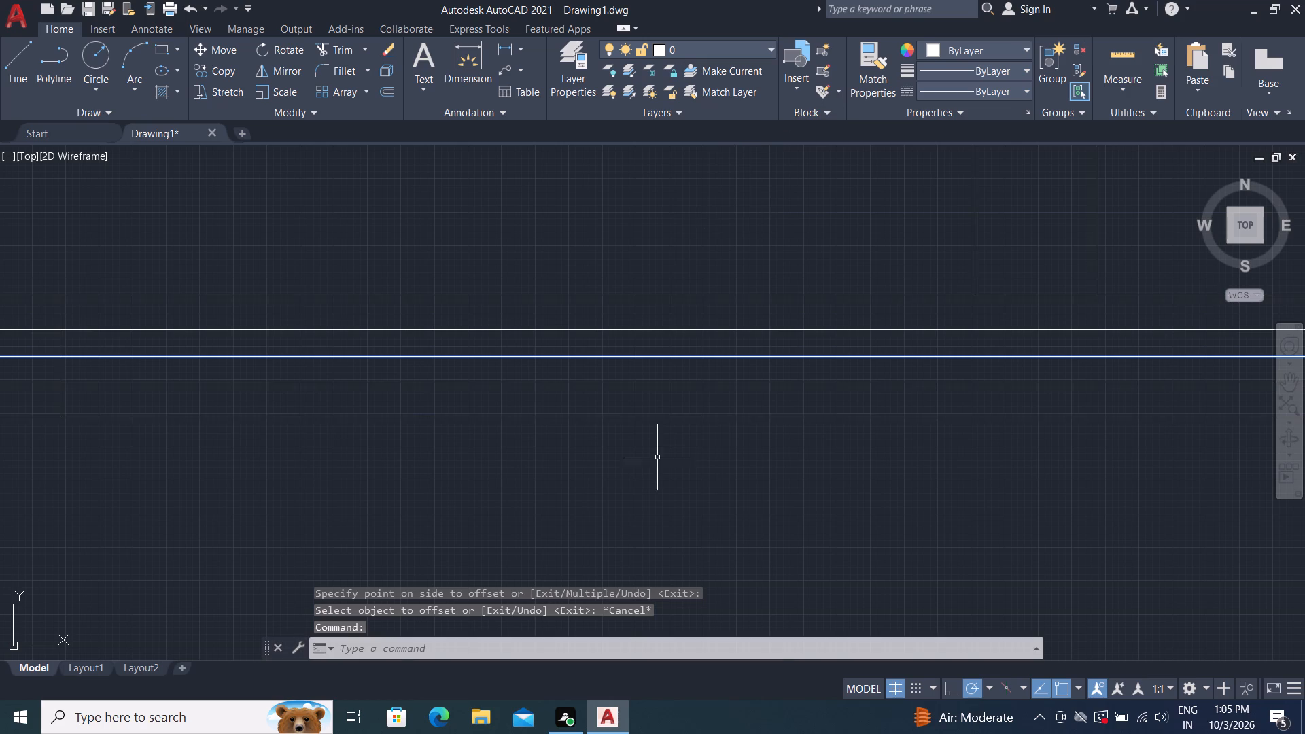
key(Delete)
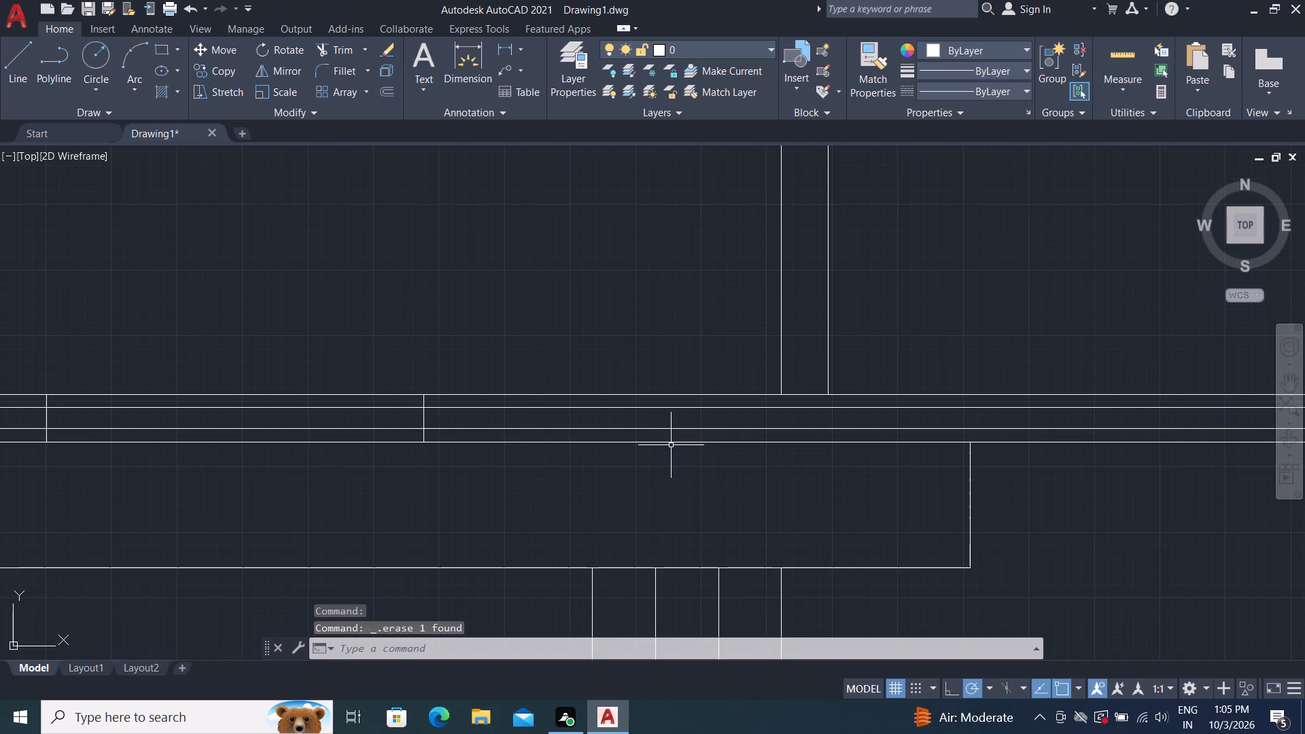
Trim the two window lines in the front wall beyond the window openings.
text(TR)
key(space)
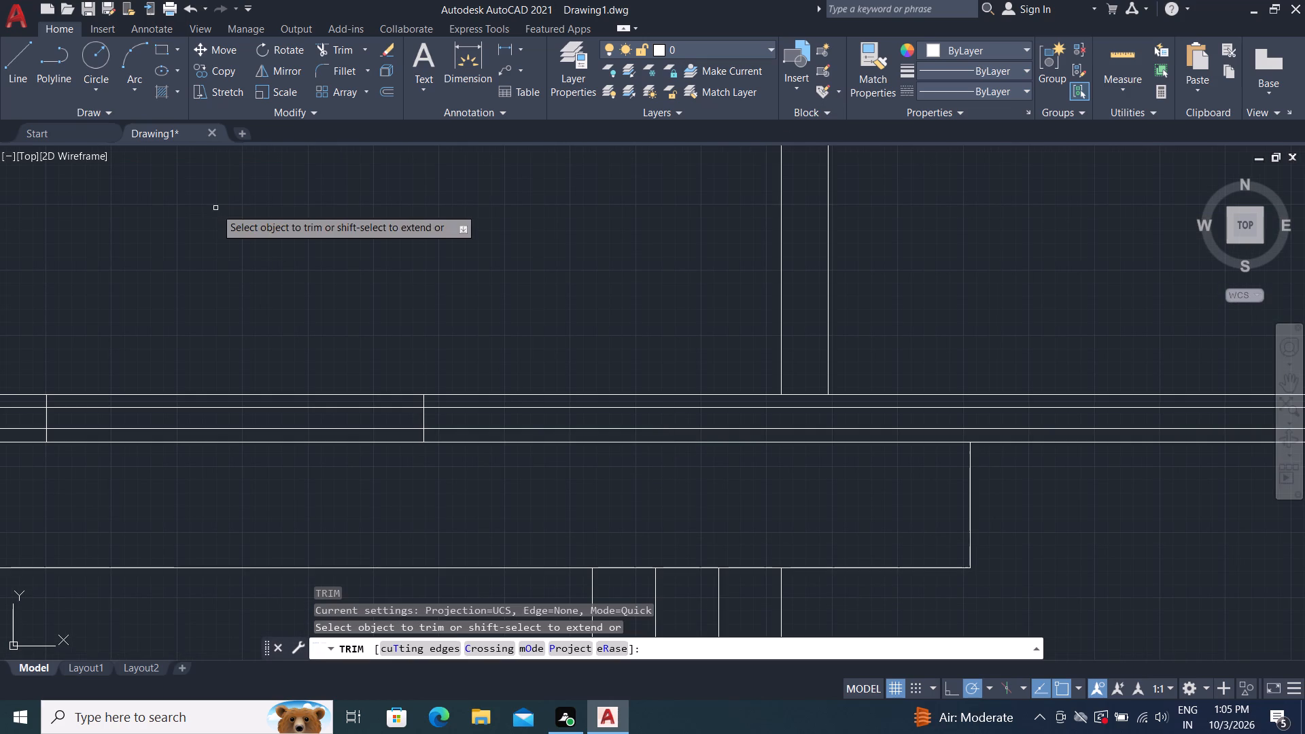
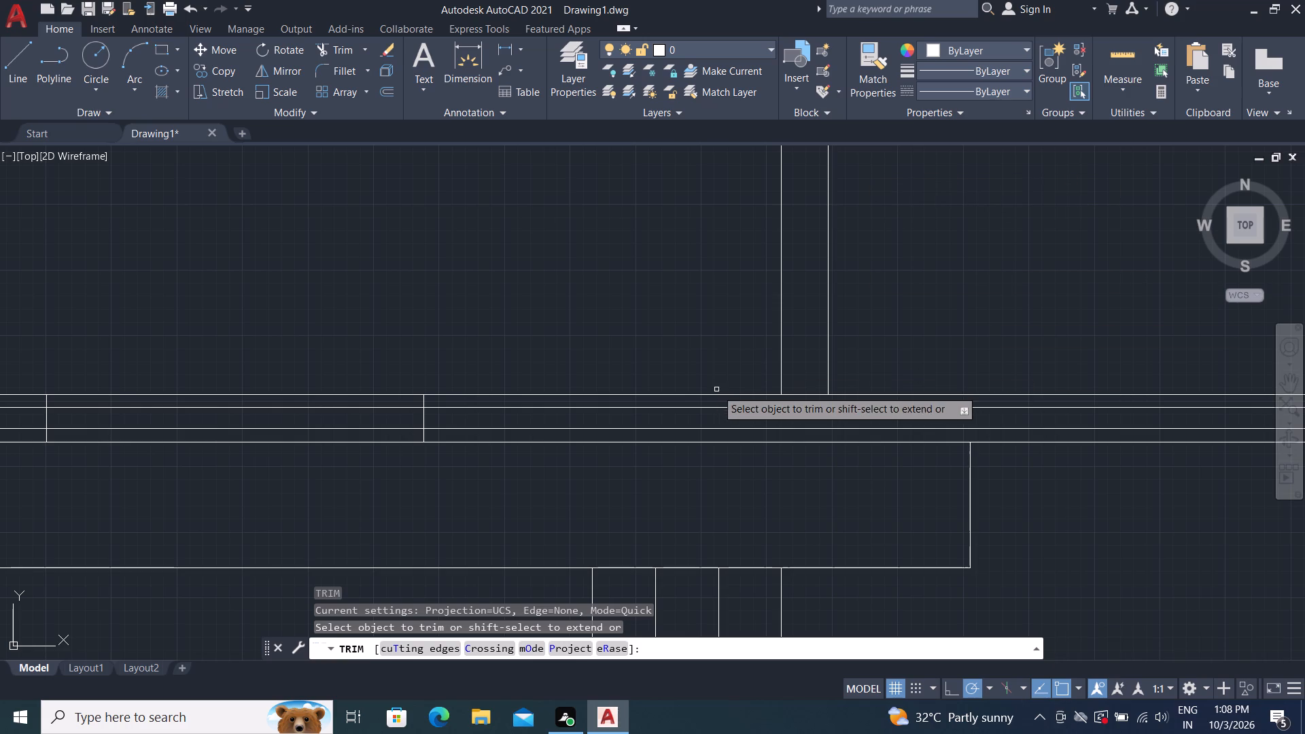
Trim the front wall's two window lines between the two windows and from the west window to the wall's west end.
scroll(718, 410, down, 1)
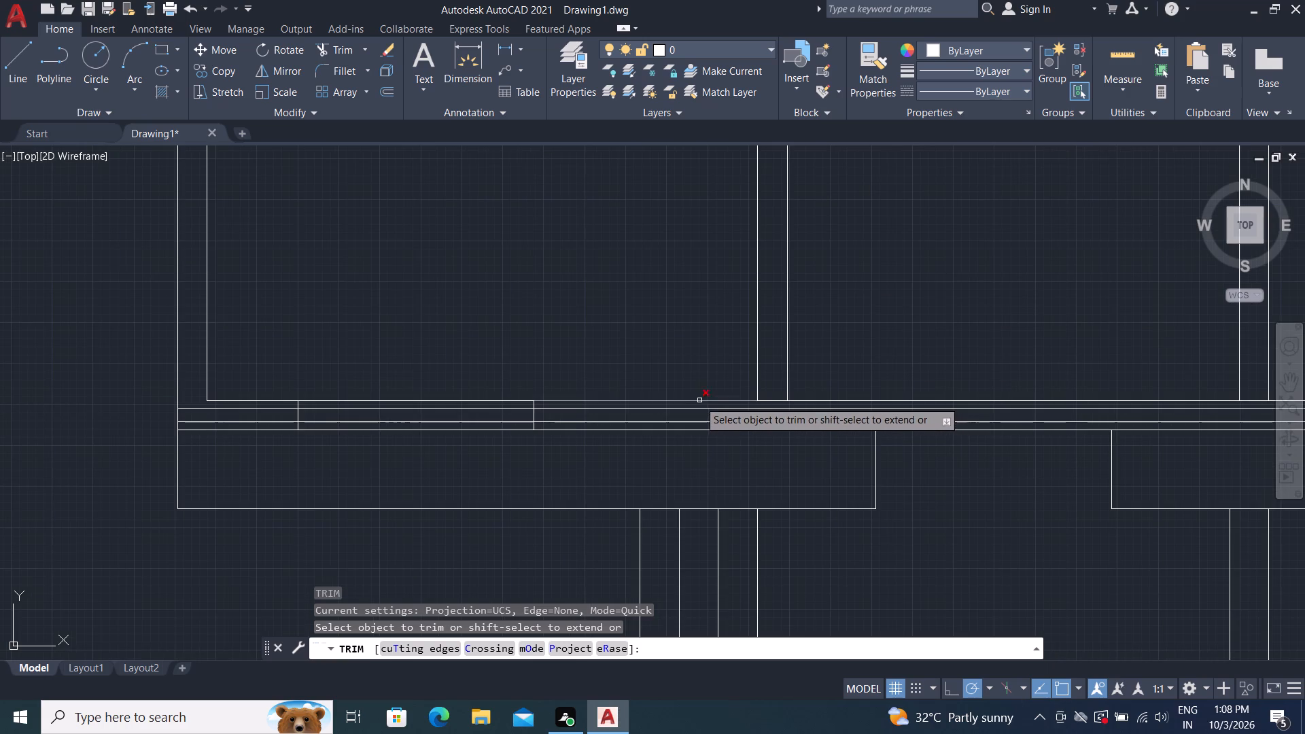
scroll(697, 408, down, 1)
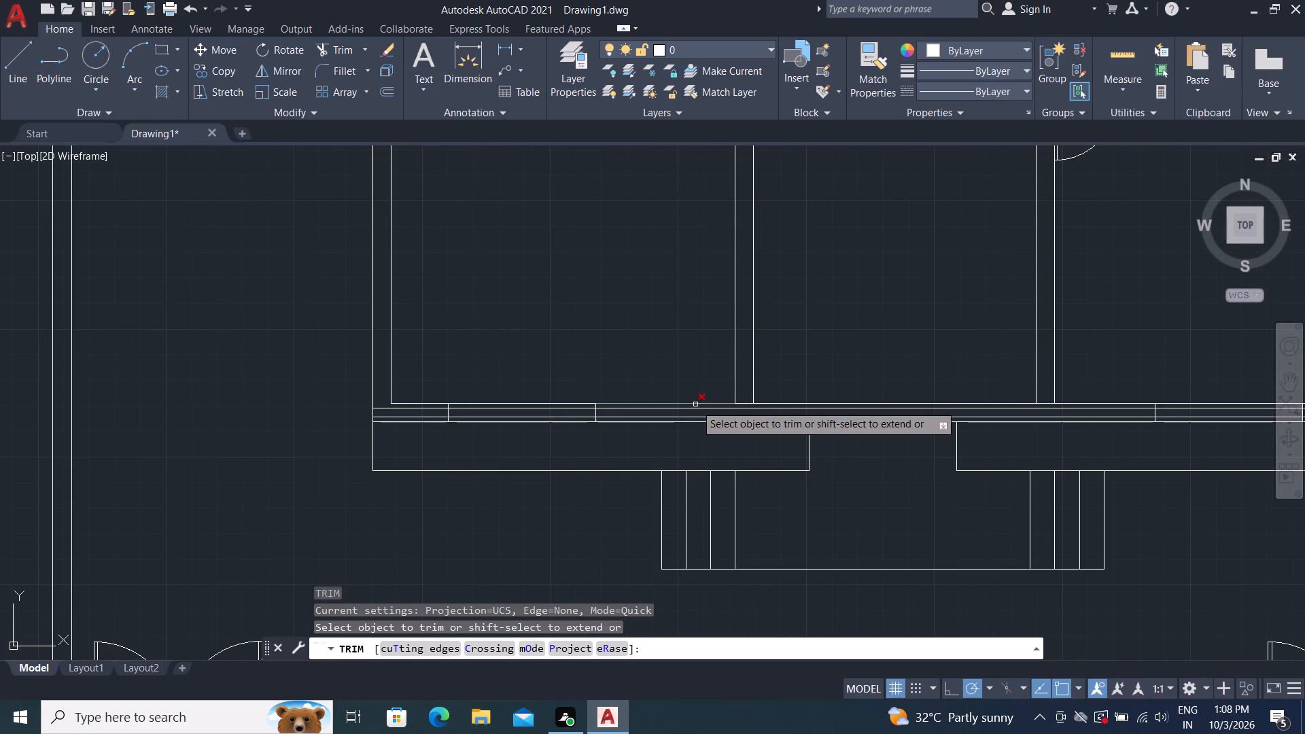
click(699, 411)
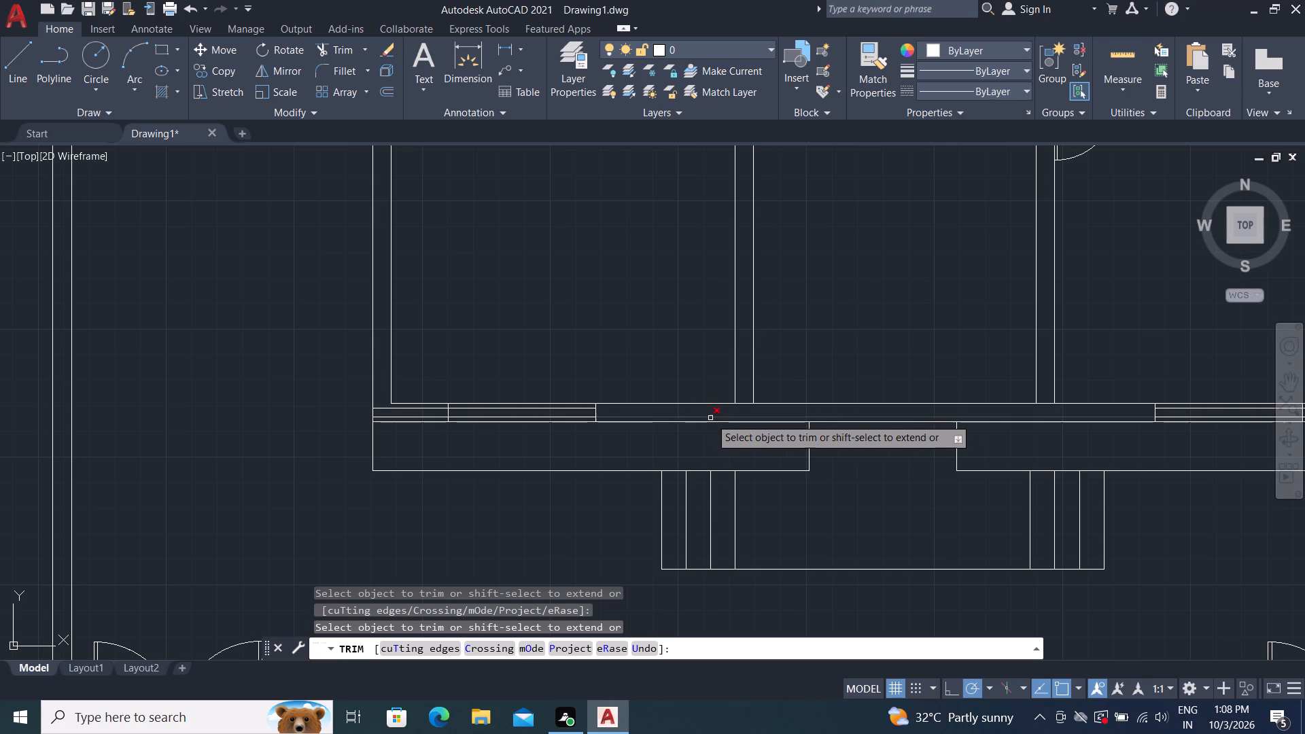
click(710, 418)
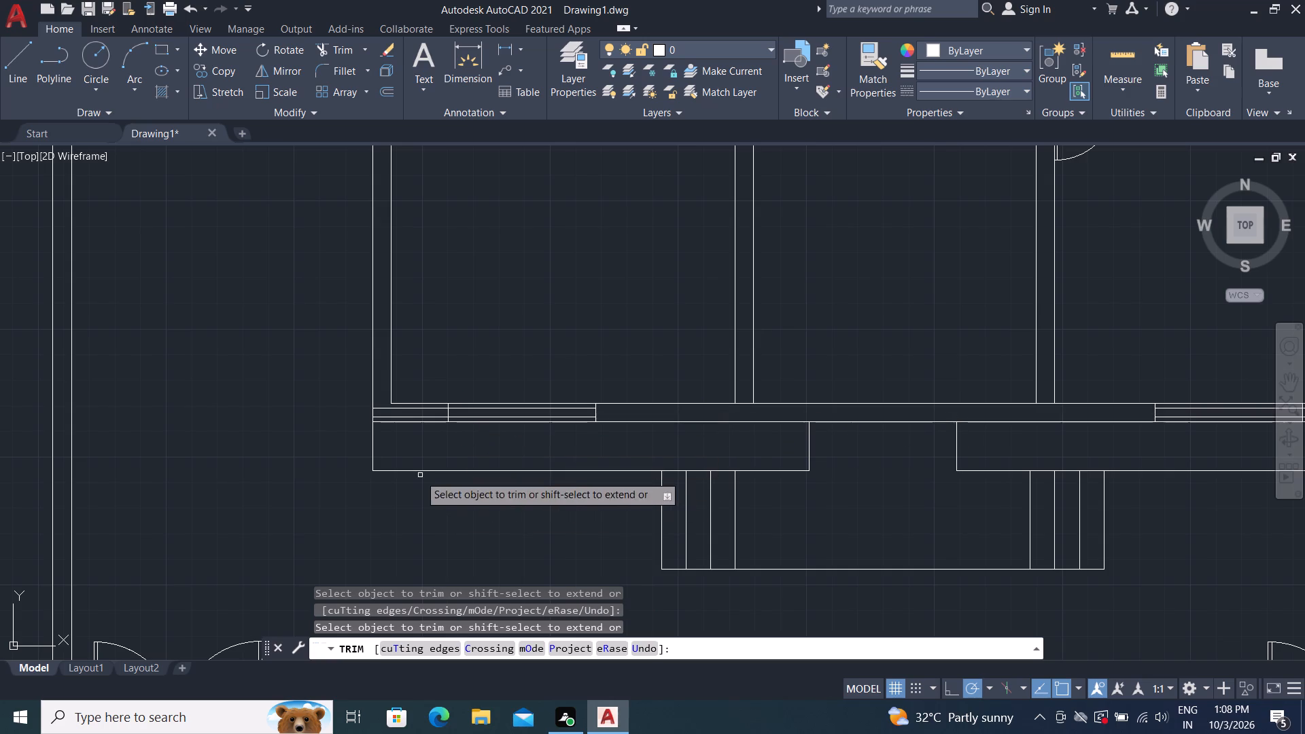
scroll(404, 455, up, 5)
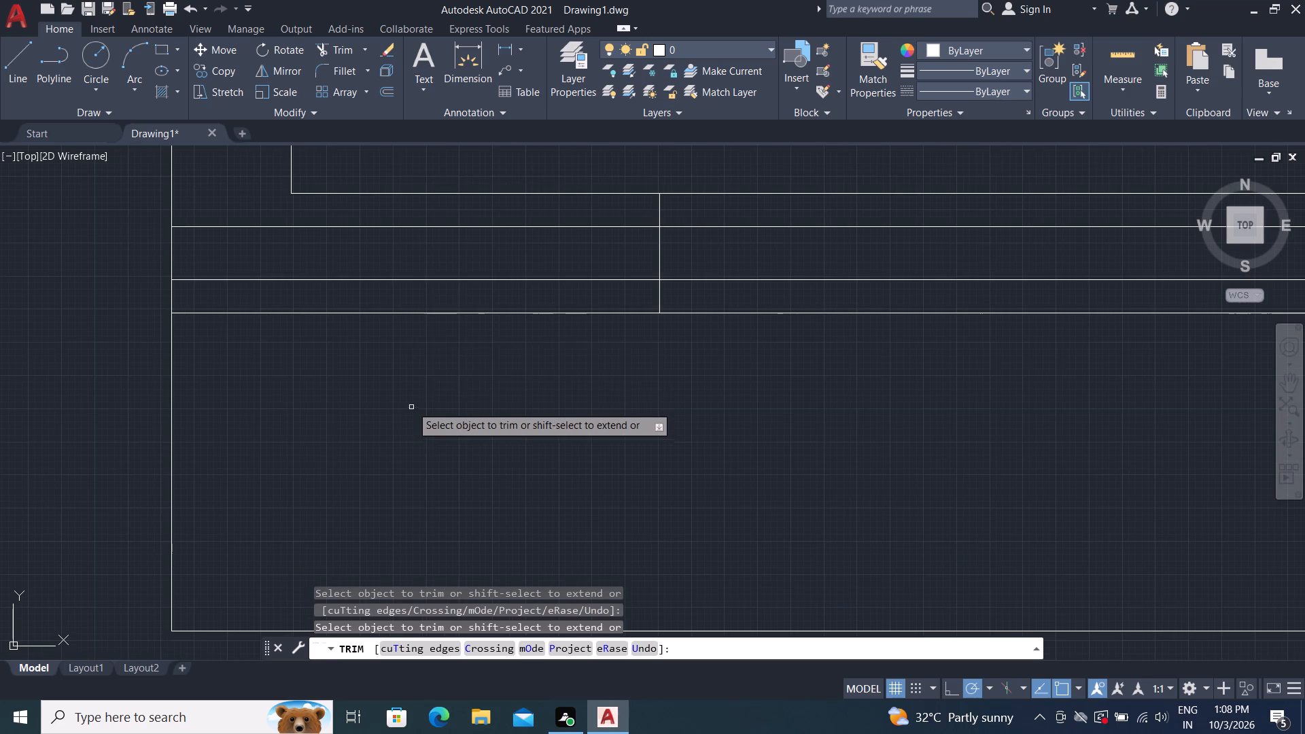
click(432, 228)
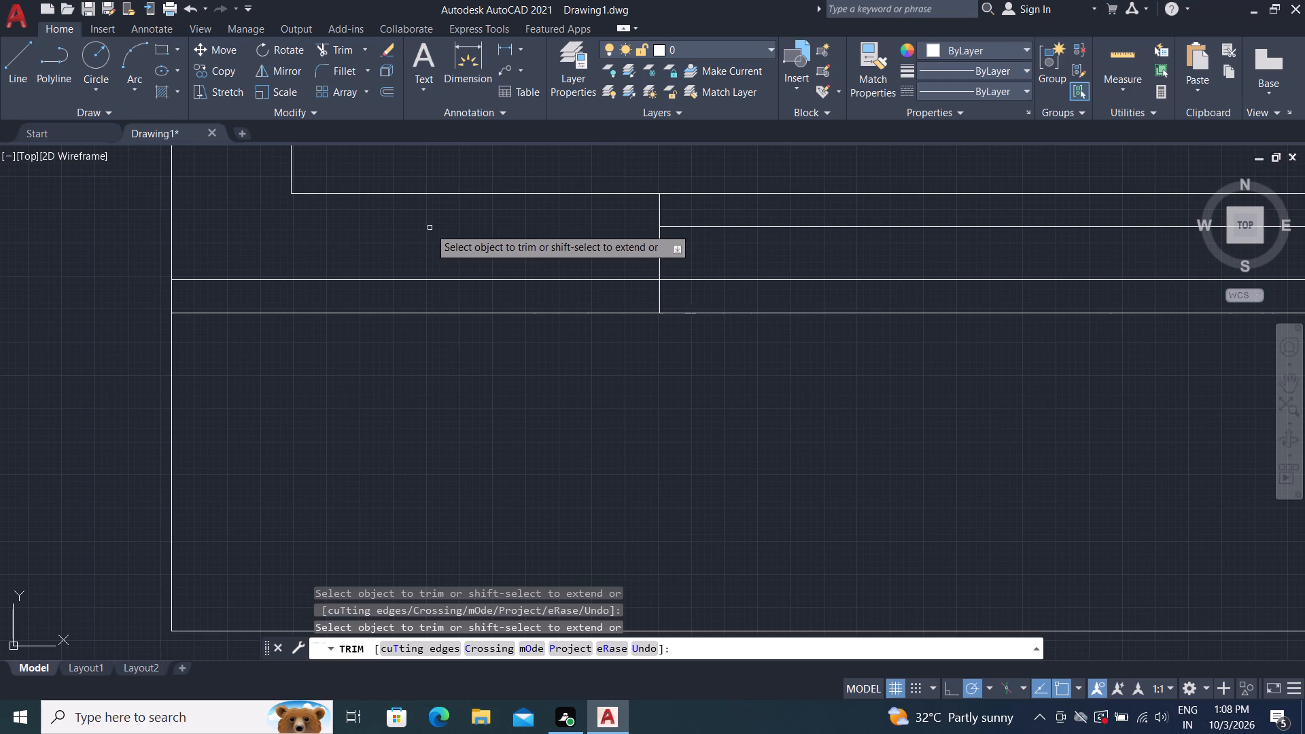
click(504, 283)
click(502, 264)
scroll(413, 269, down, 1)
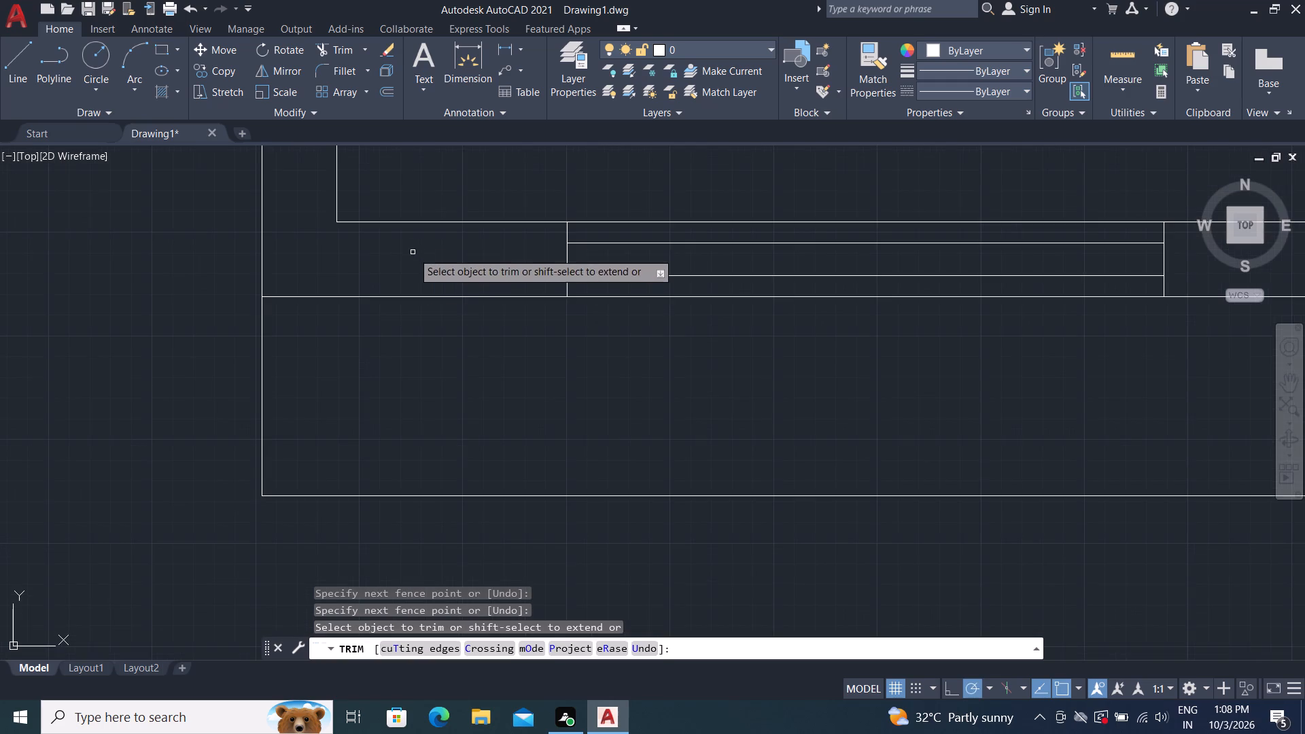
Trim the two window lines from the east window to the wall's east end and remove the stray vertical line outside the wall.
scroll(302, 281, down, 4)
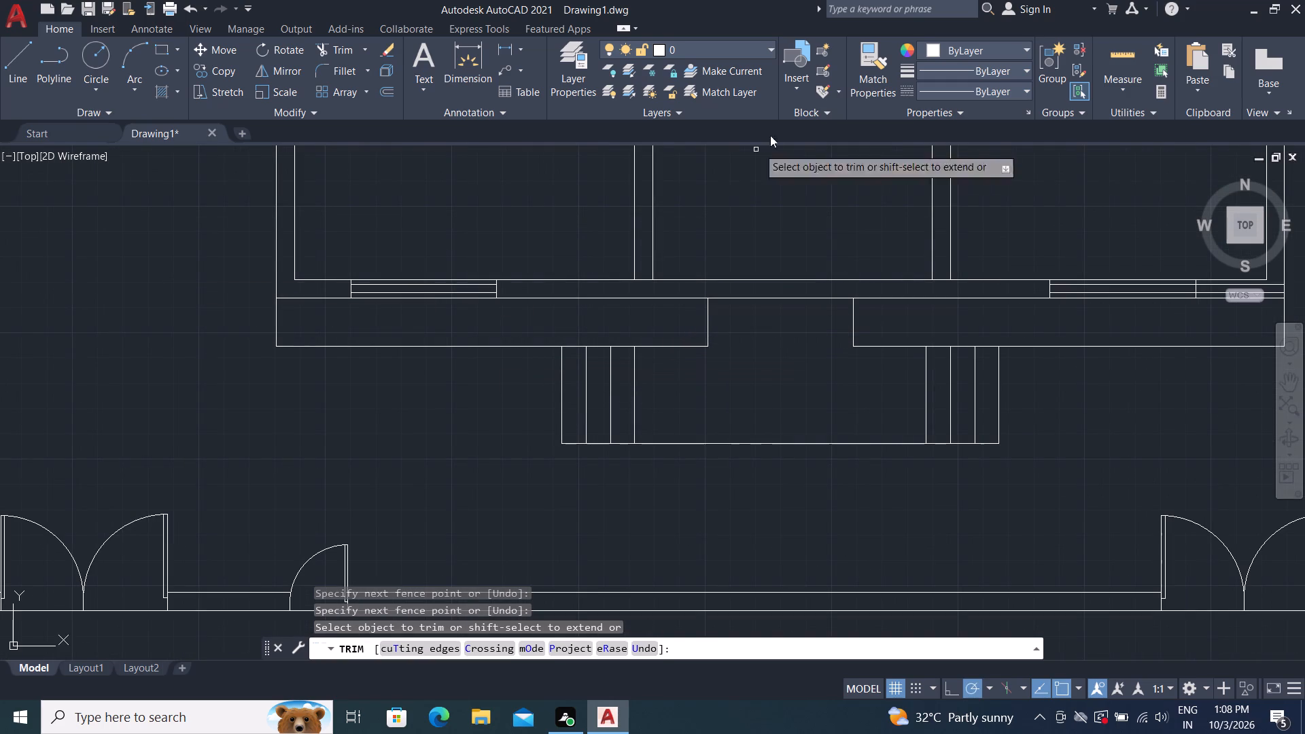
middle_drag(826, 196, 356, 187)
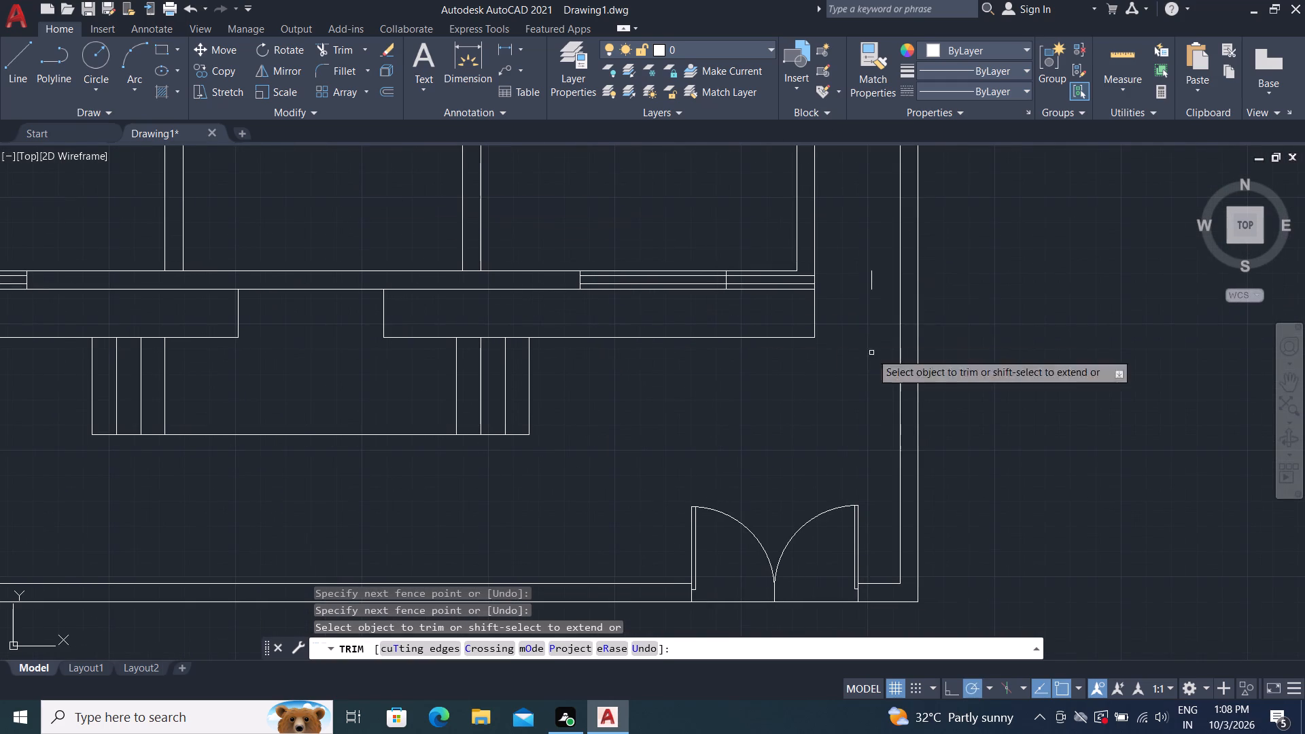
scroll(810, 272, up, 1)
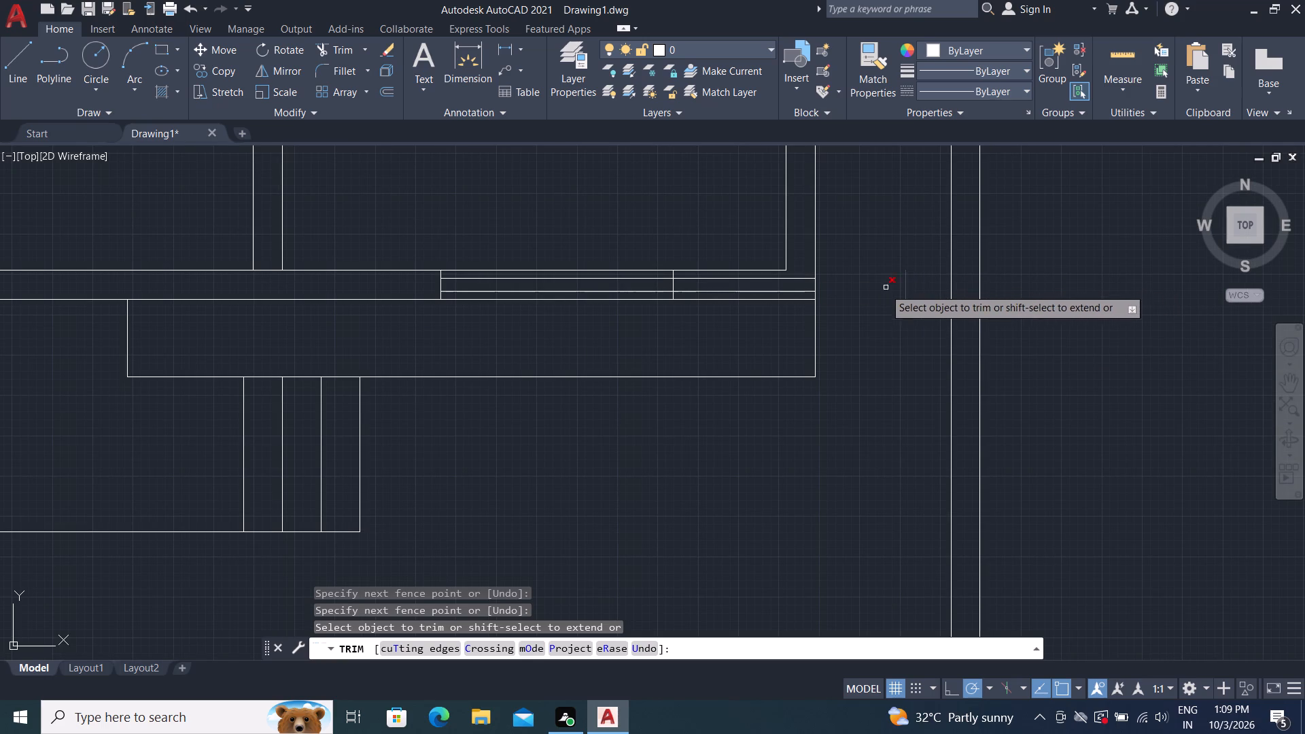
scroll(774, 277, up, 1)
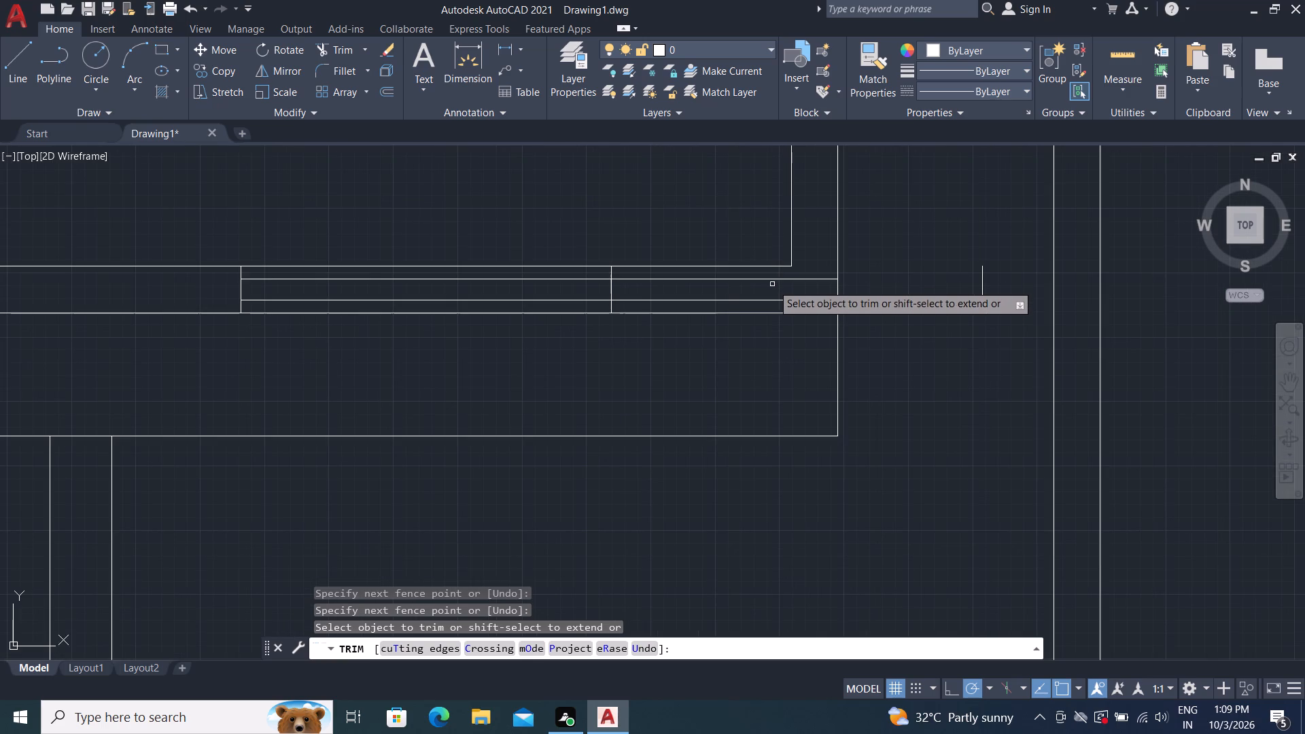
click(771, 277)
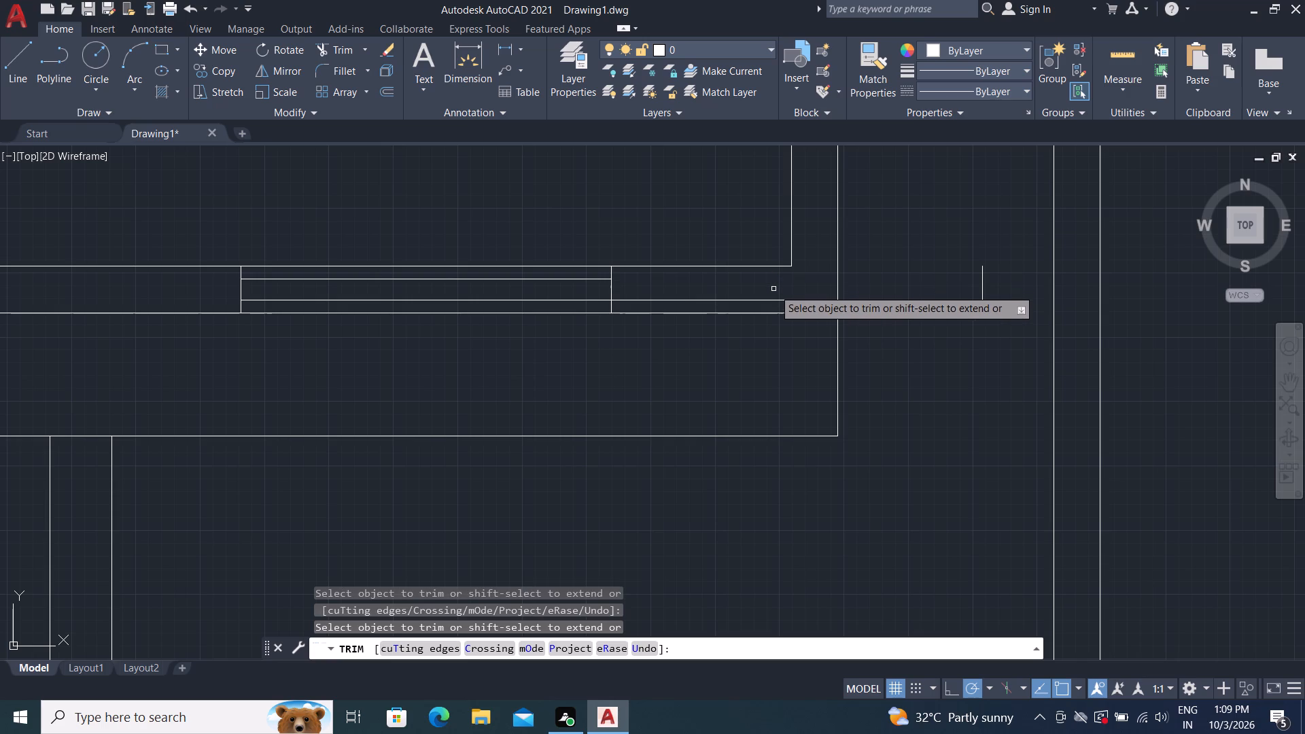
click(779, 298)
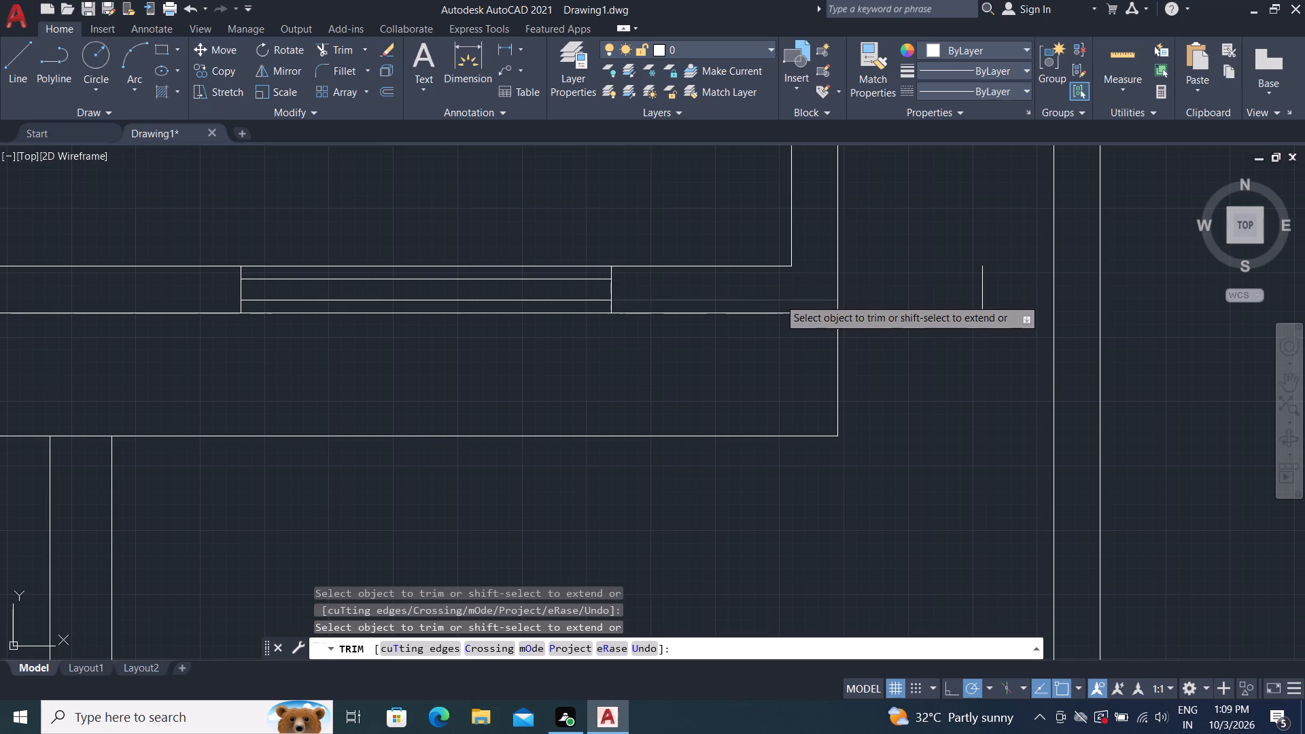
click(980, 307)
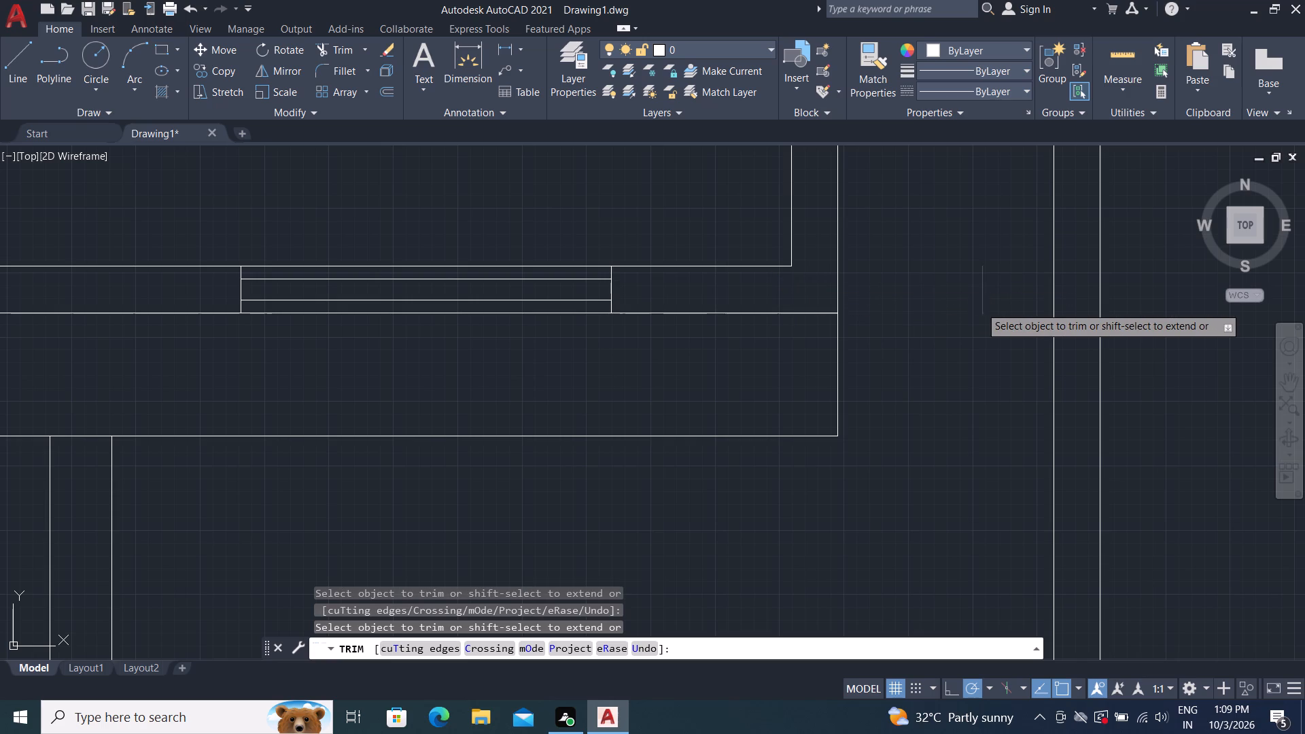
scroll(918, 262, down, 1)
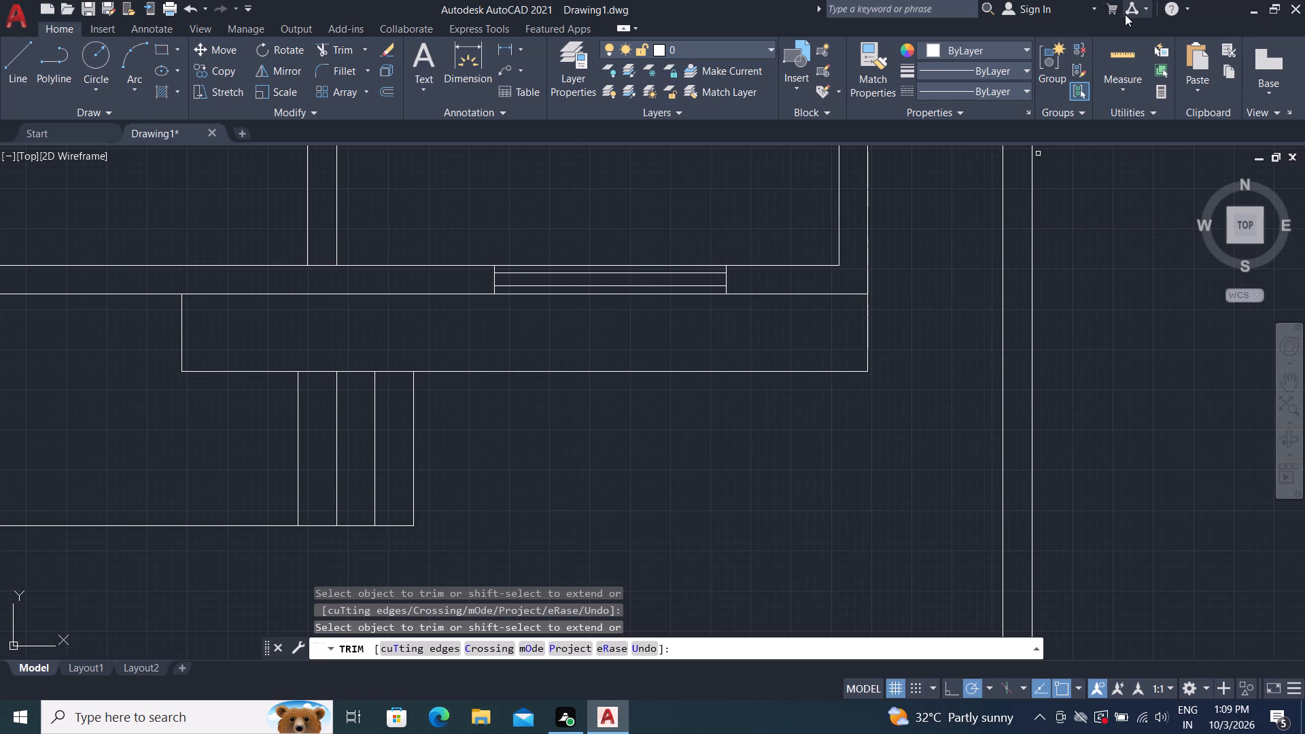
key(Escape)
Trim the partition line crossing the east outer wall's thickness at the north-east corner of the front east room.
scroll(935, 246, down, 2)
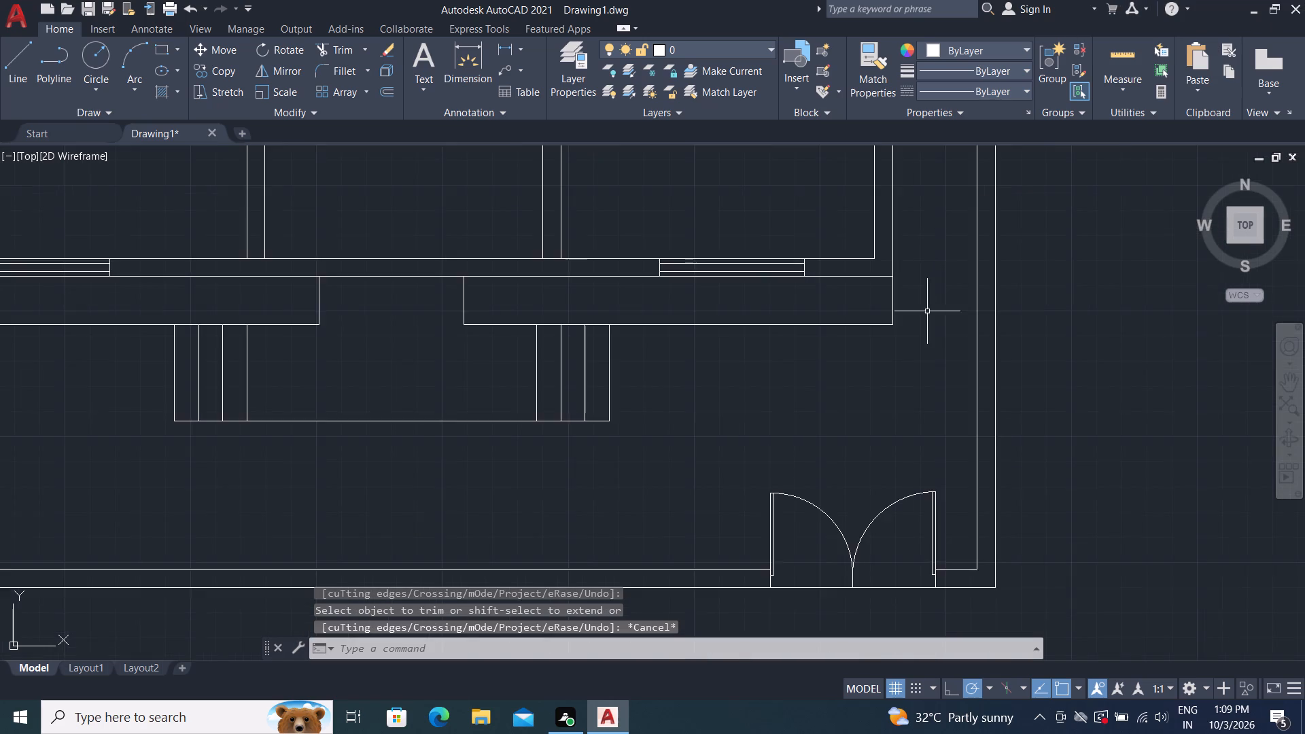
scroll(927, 311, down, 1)
middle_drag(819, 231, 880, 472)
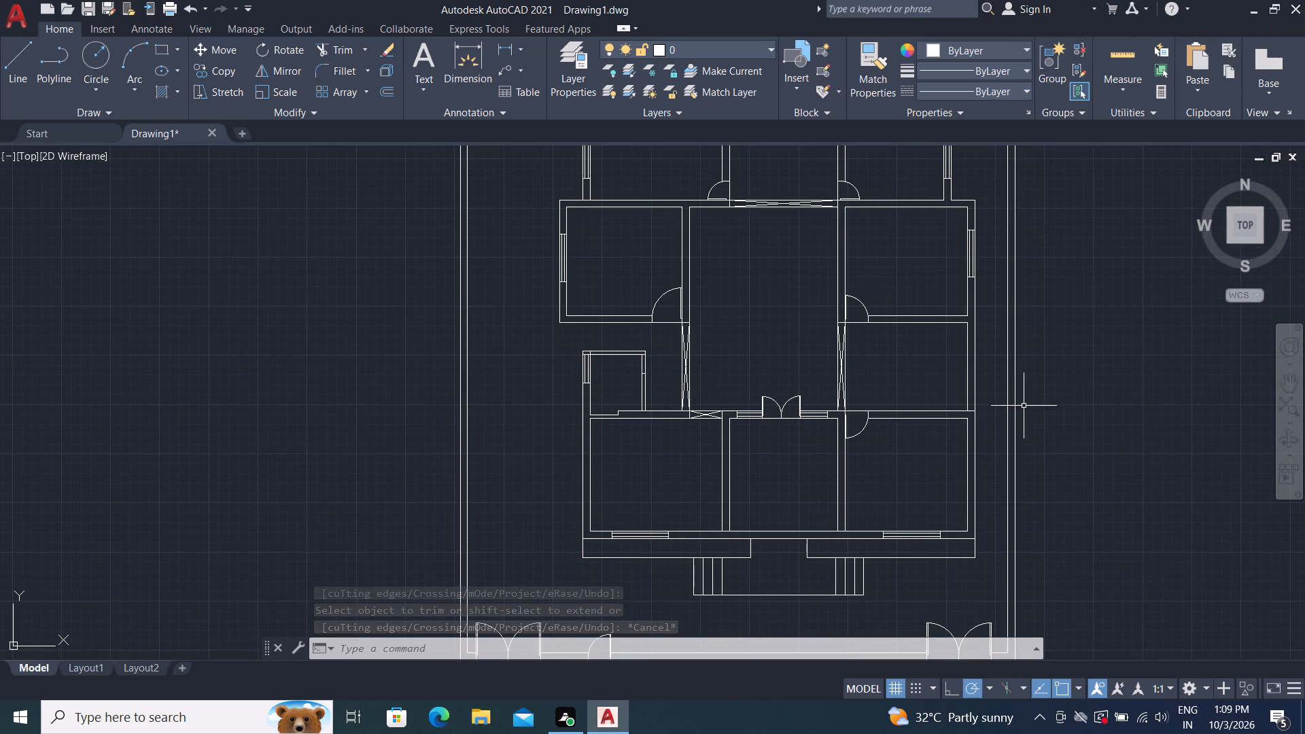
scroll(967, 410, up, 3)
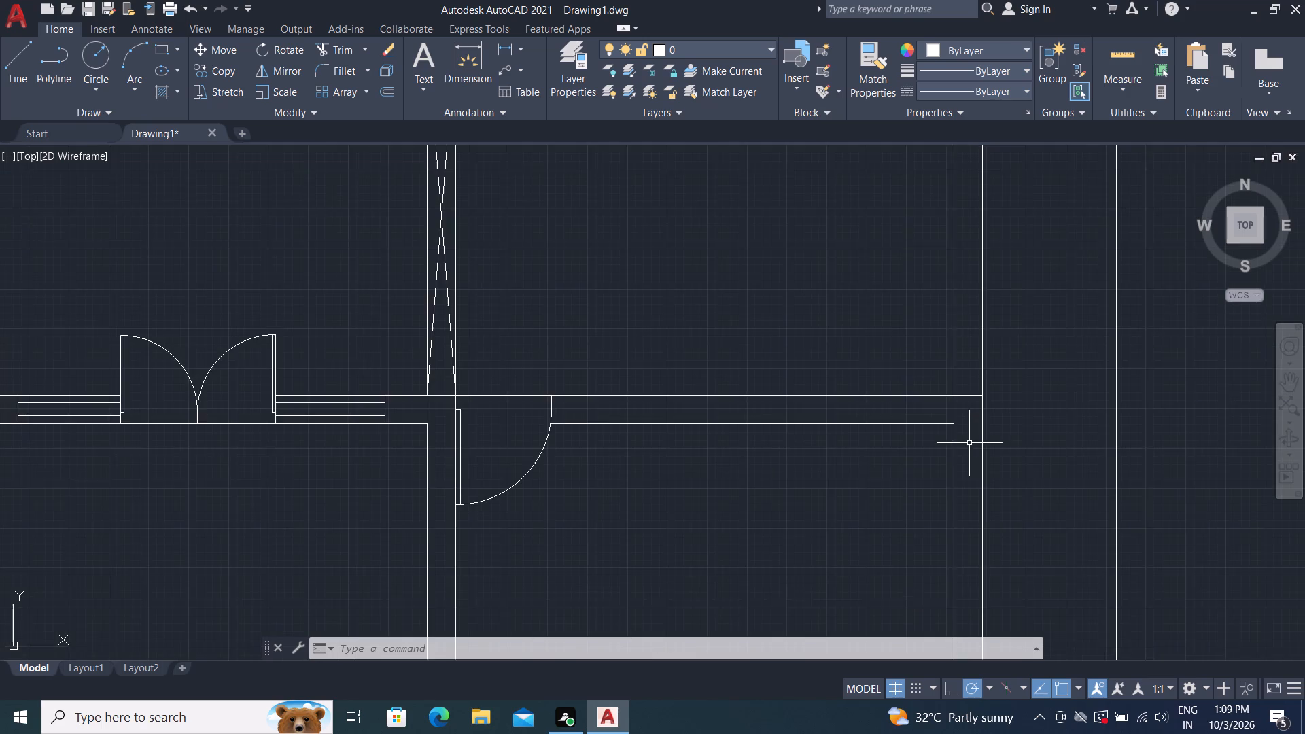
scroll(969, 443, up, 3)
middle_drag(920, 397, 918, 396)
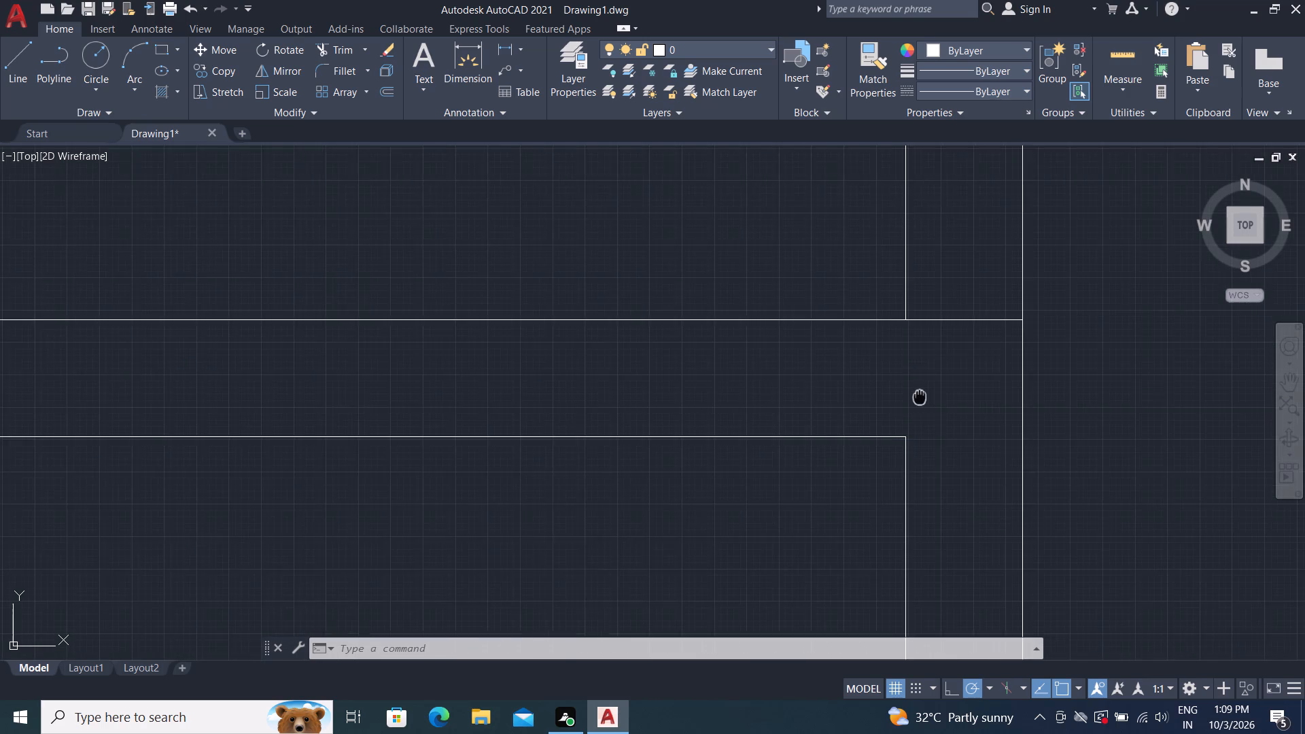
middle_drag(918, 396, 901, 391)
key(t)
key(r)
key(space)
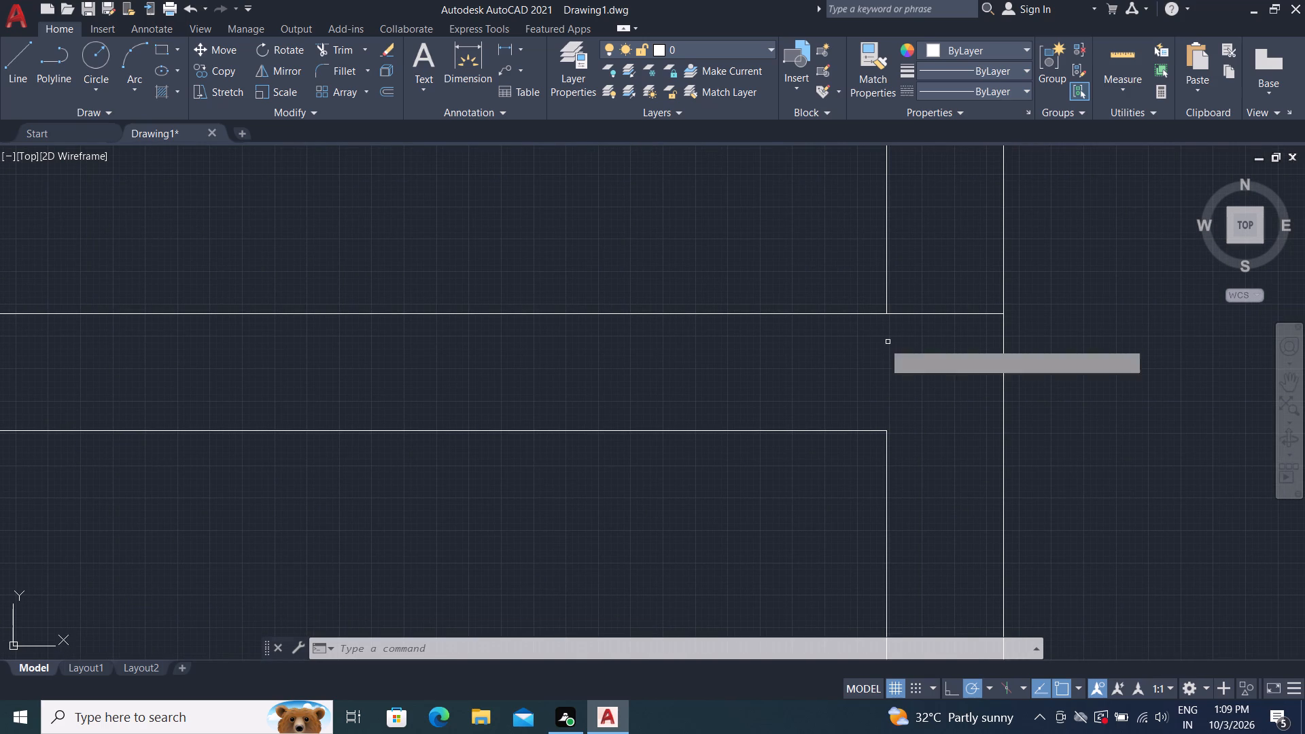
click(930, 313)
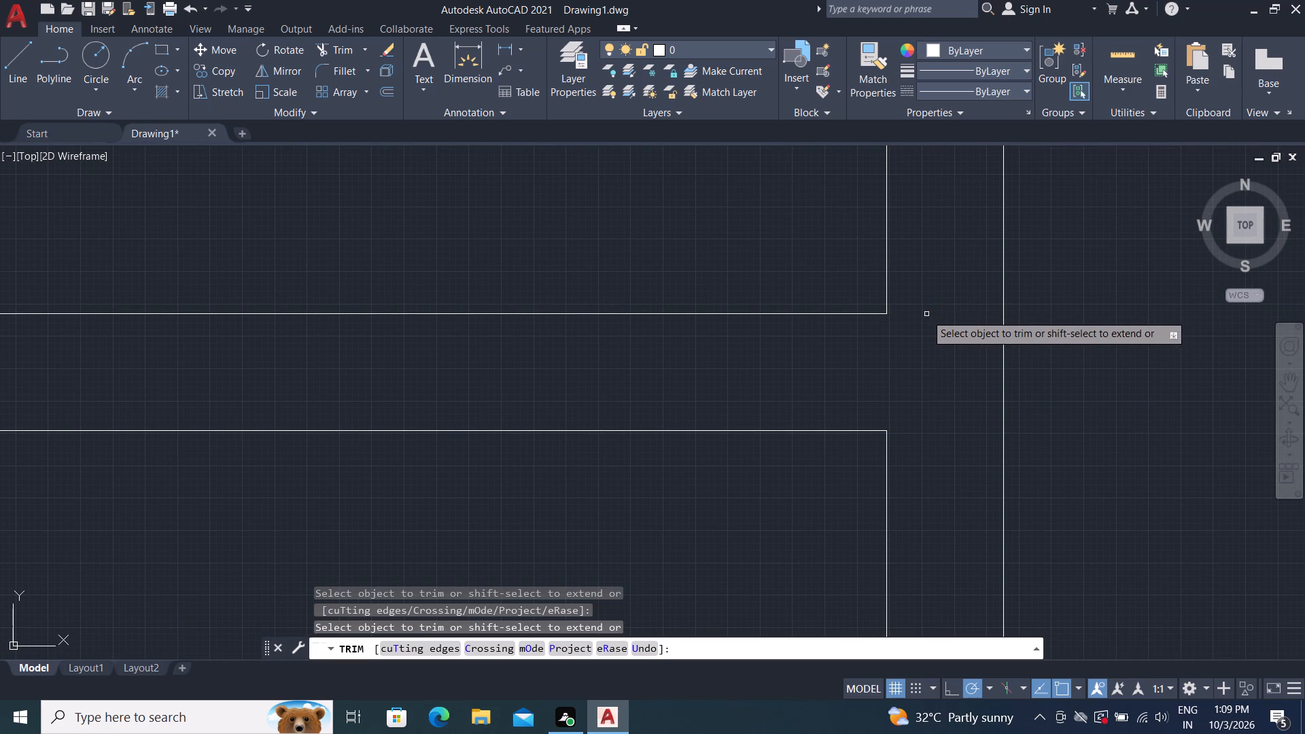
key(Escape)
Draw a 9" line across the west outer wall of the front west room, below the room's north-west inner corner.
scroll(893, 334, down, 5)
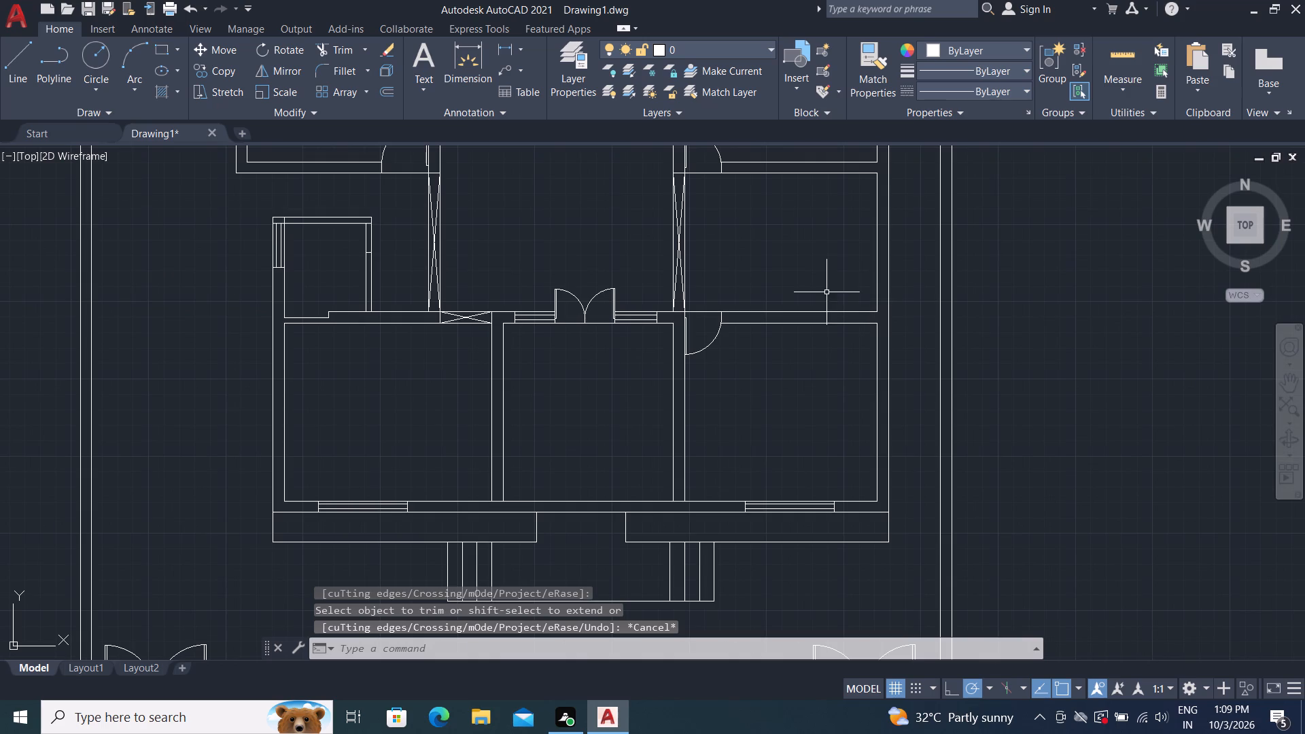
scroll(753, 325, down, 2)
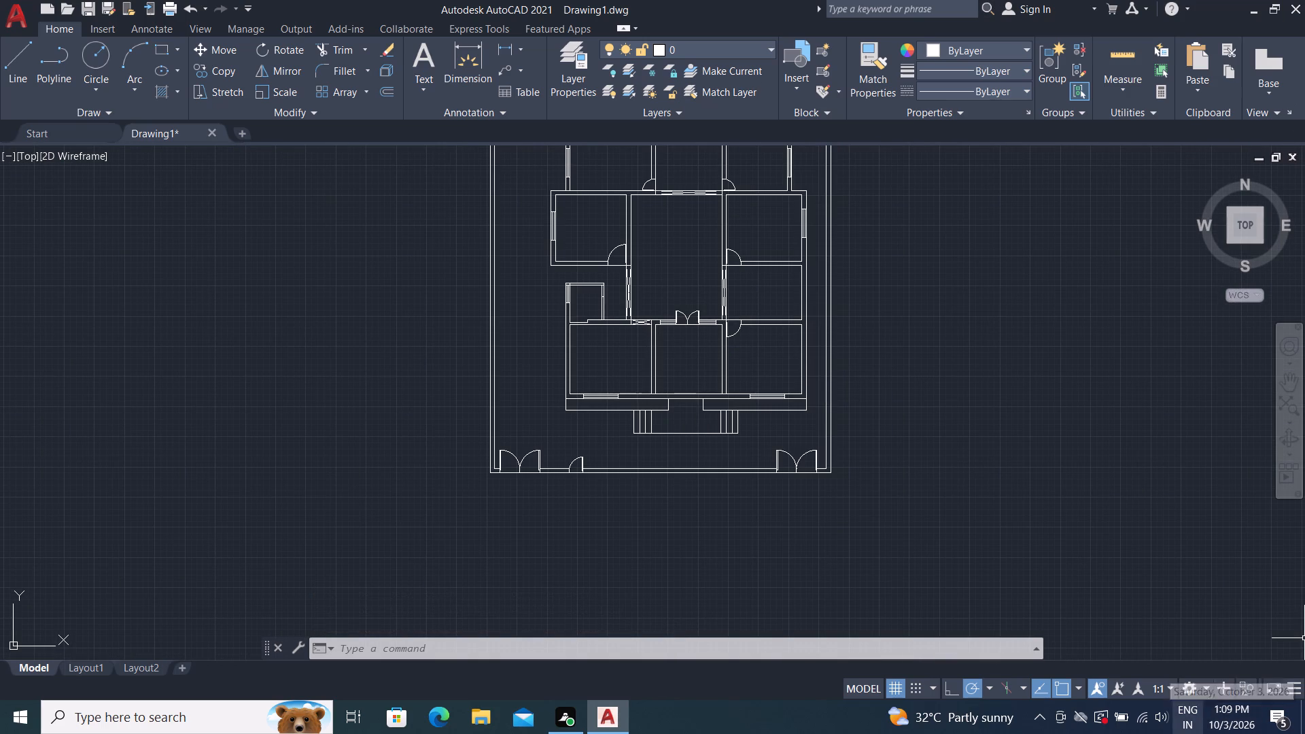
key(l)
key(space)
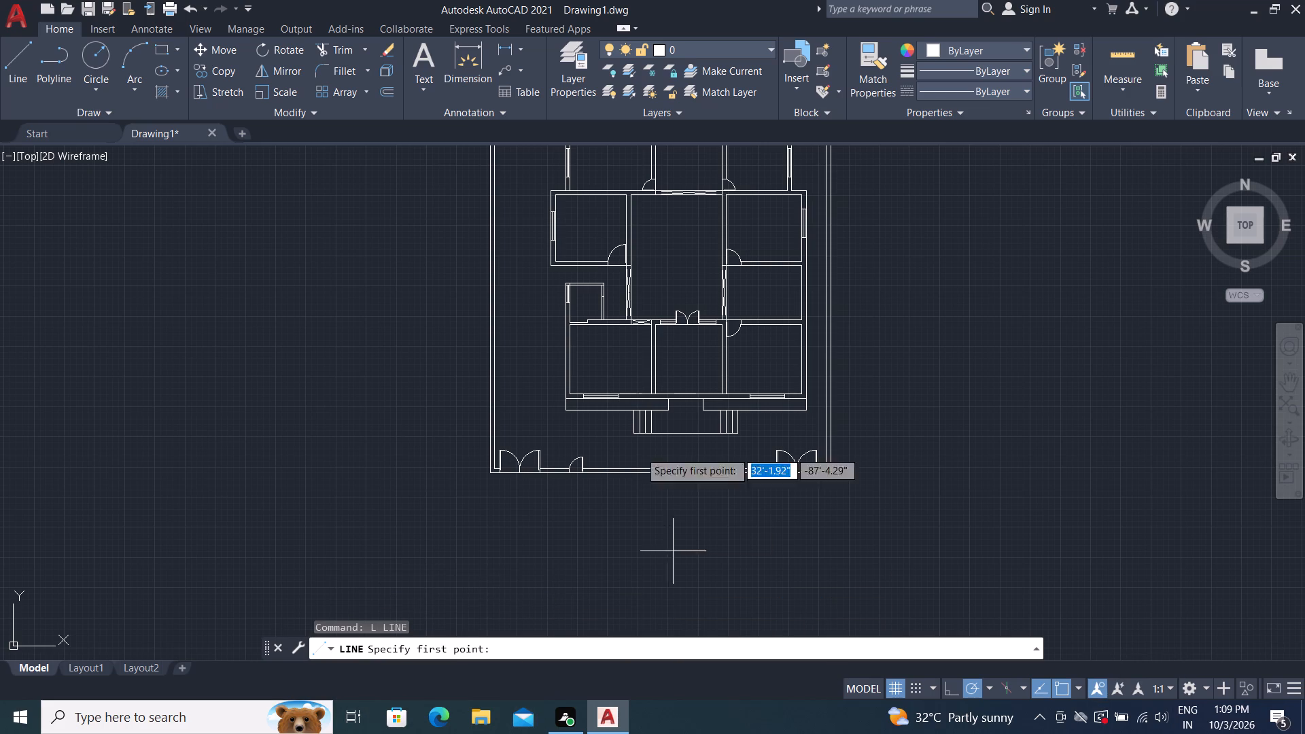
scroll(568, 338, up, 6)
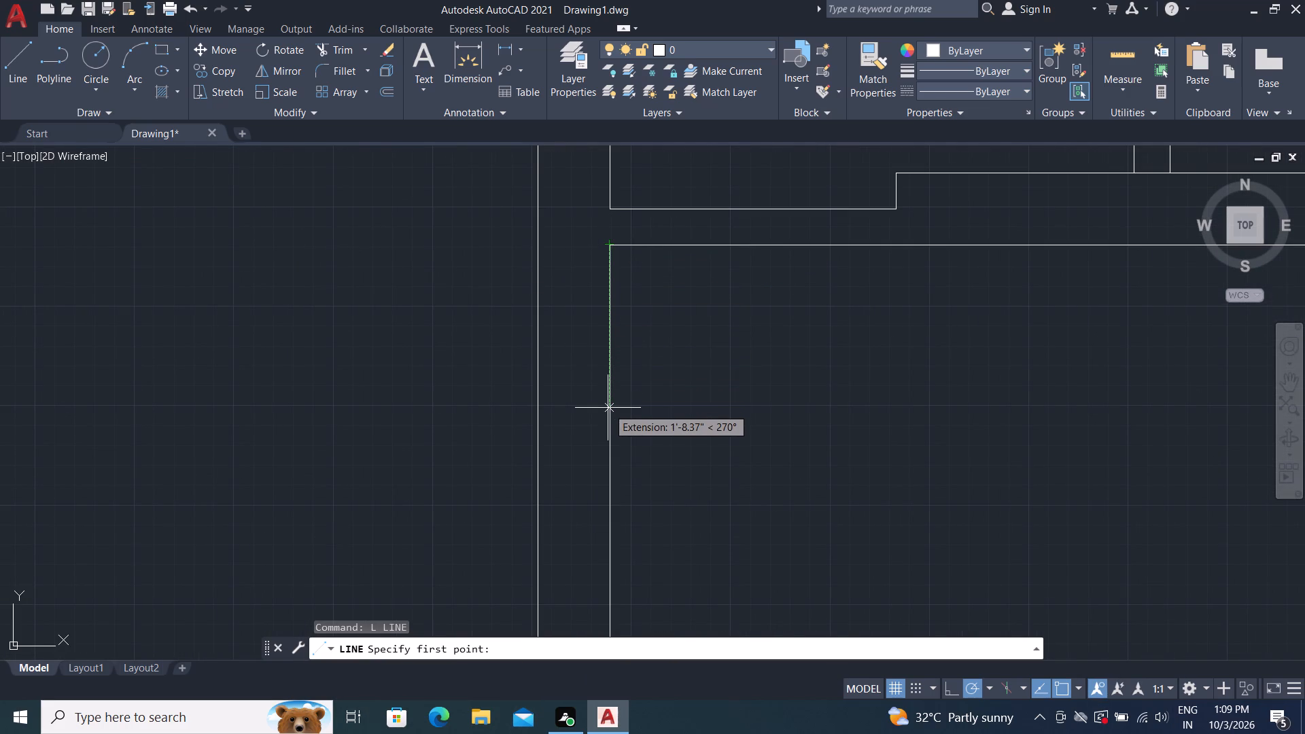
click(610, 438)
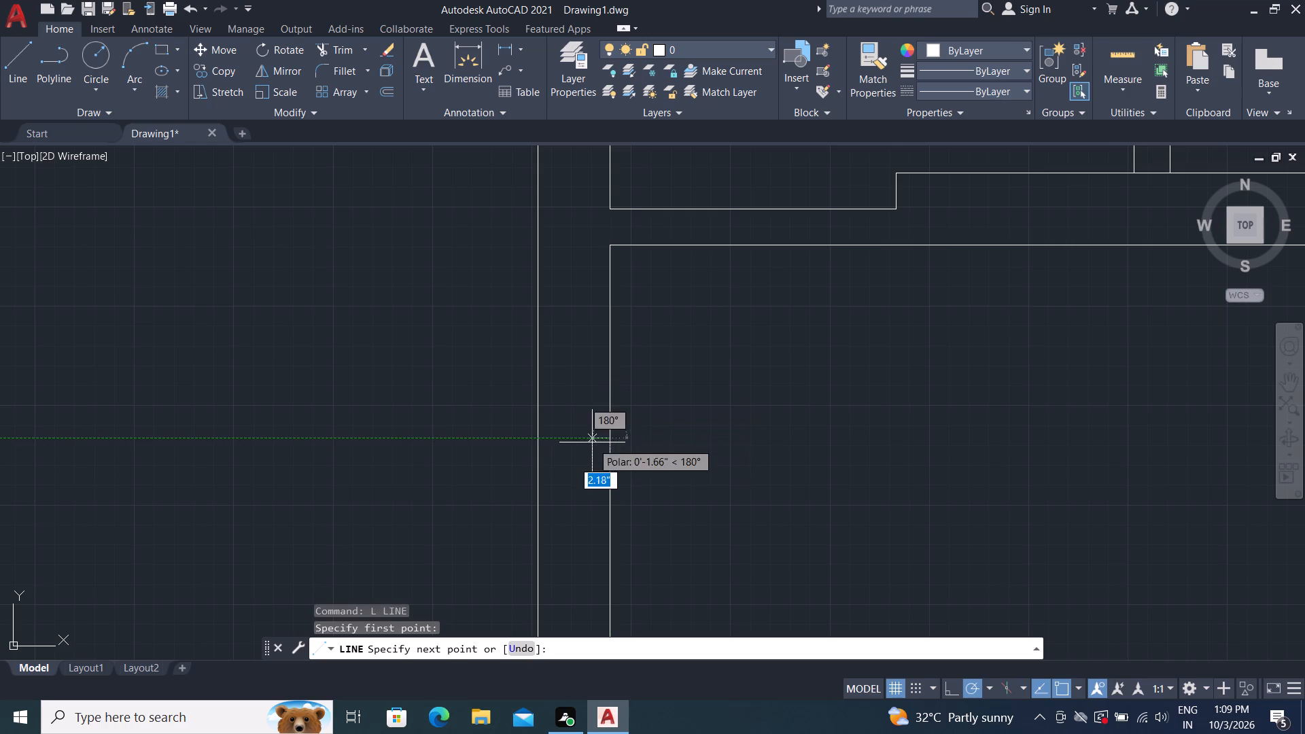
click(535, 436)
key(Escape)
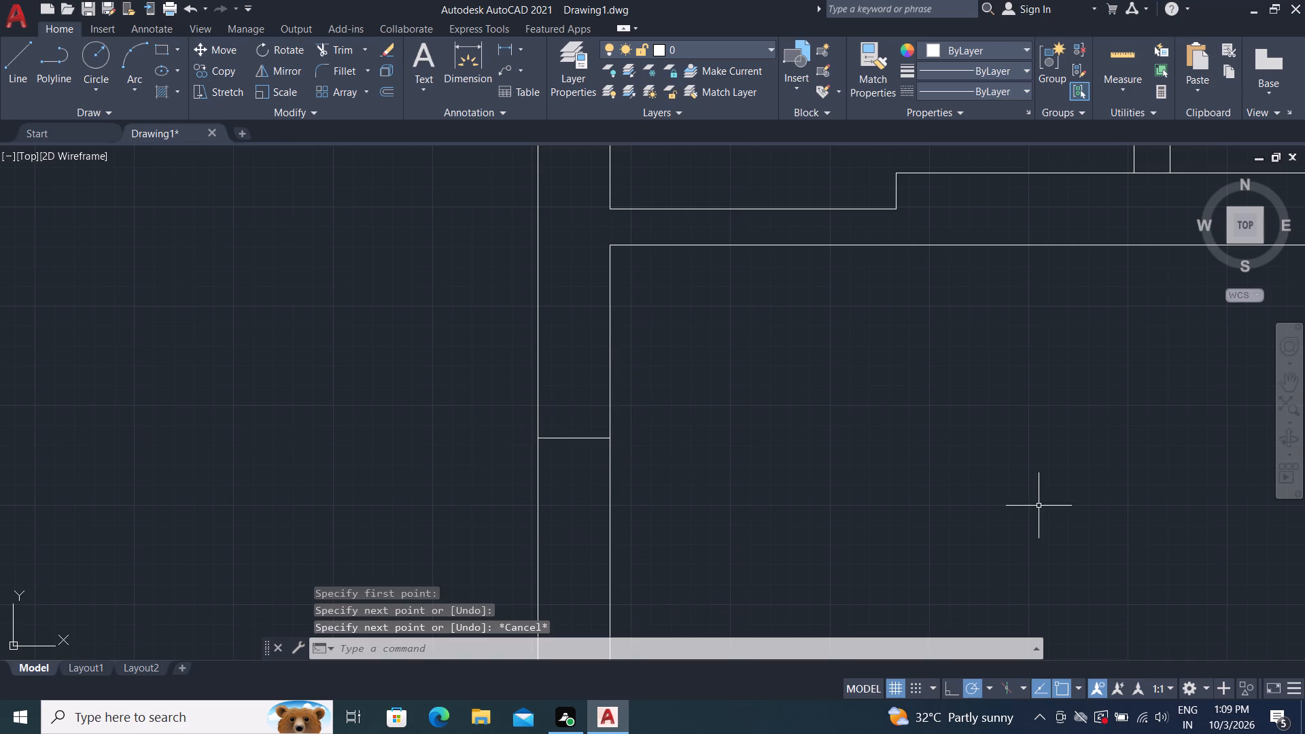
Draw a 9" line across the east outer wall of the front east room, about 2'-8" below the room's north-east inner corner.
scroll(432, 354, down, 2)
scroll(241, 262, down, 3)
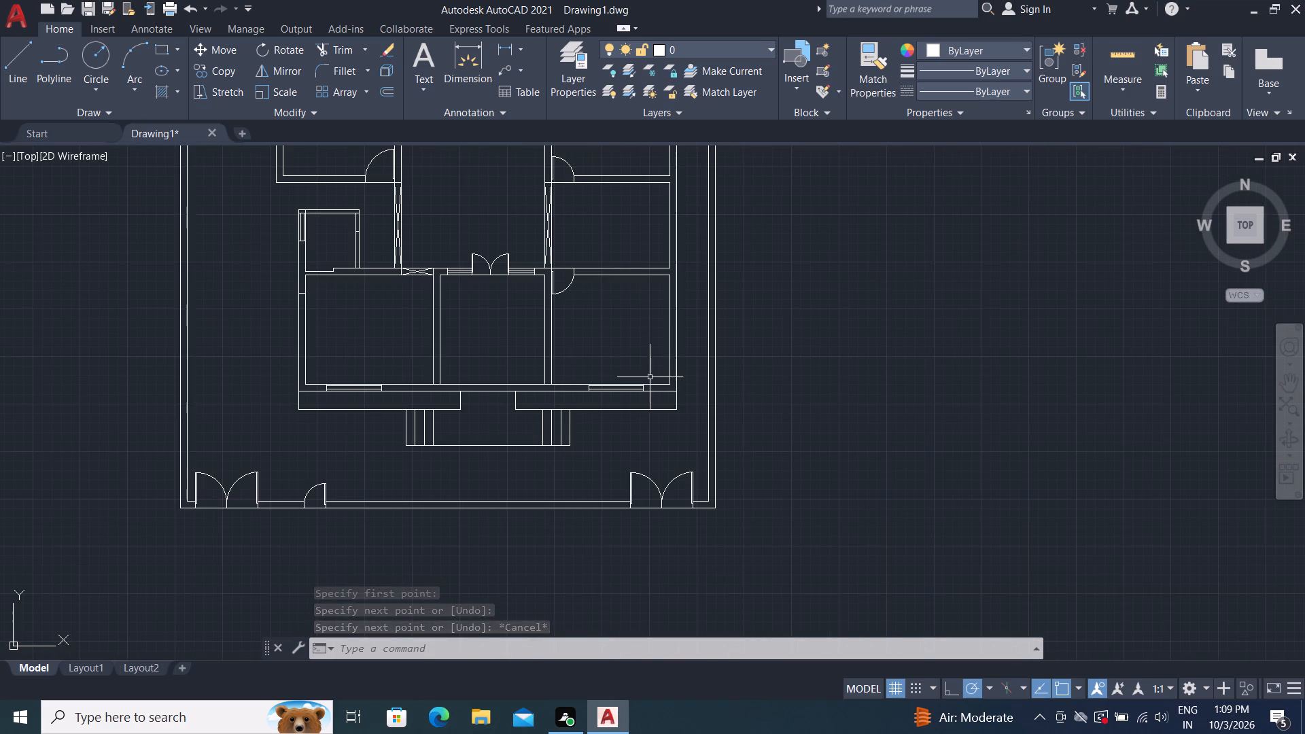
click(14, 54)
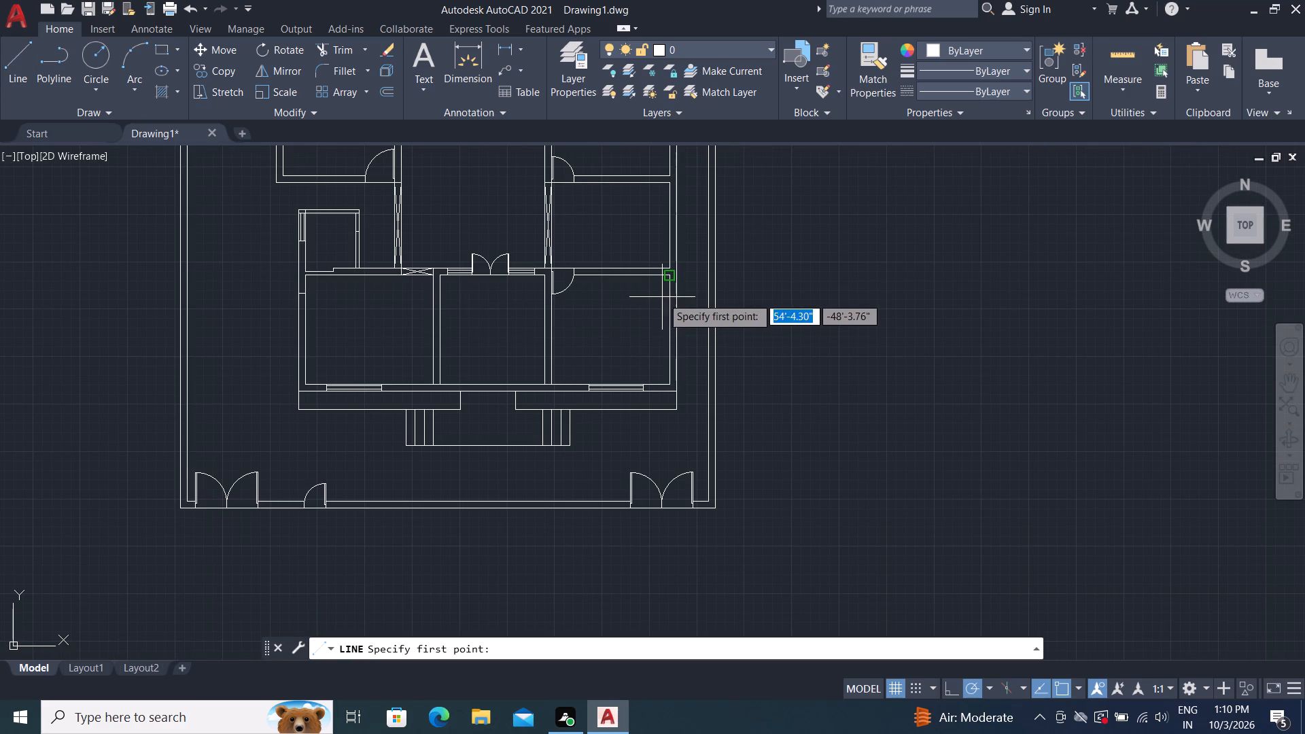
scroll(663, 286, up, 2)
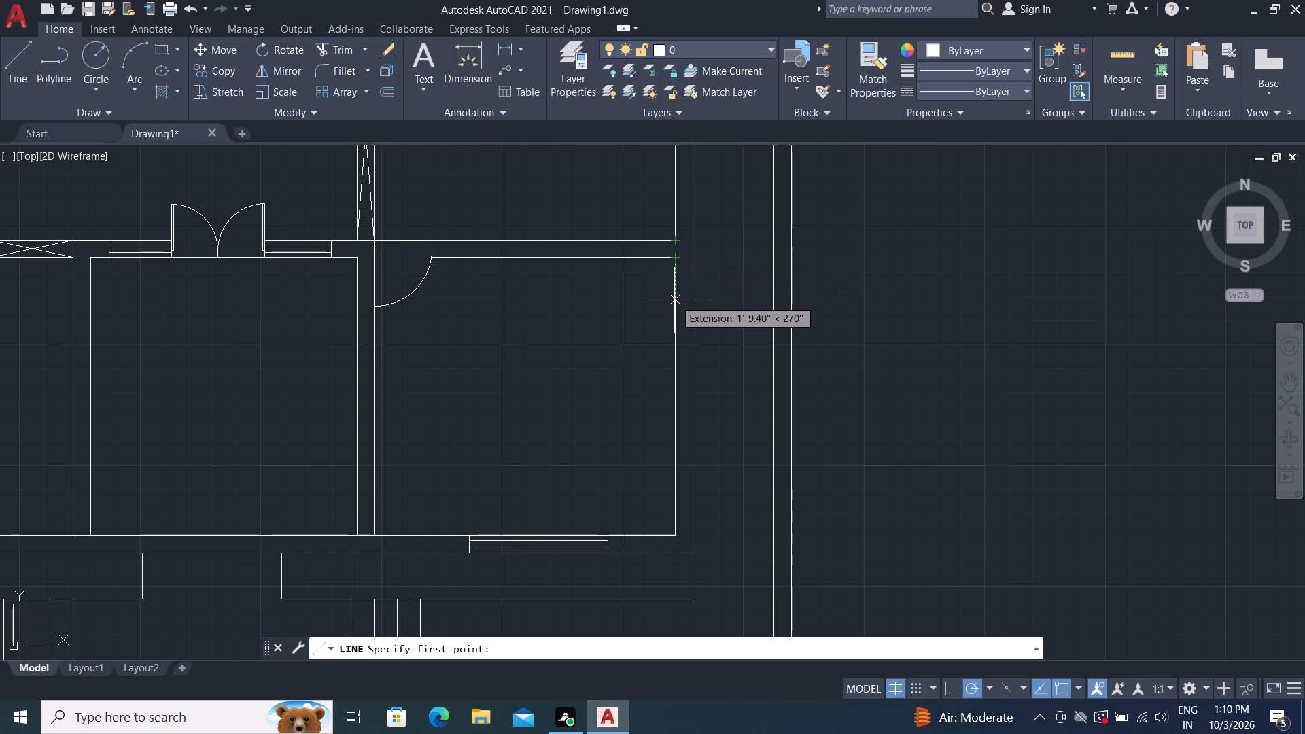
scroll(674, 307, up, 2)
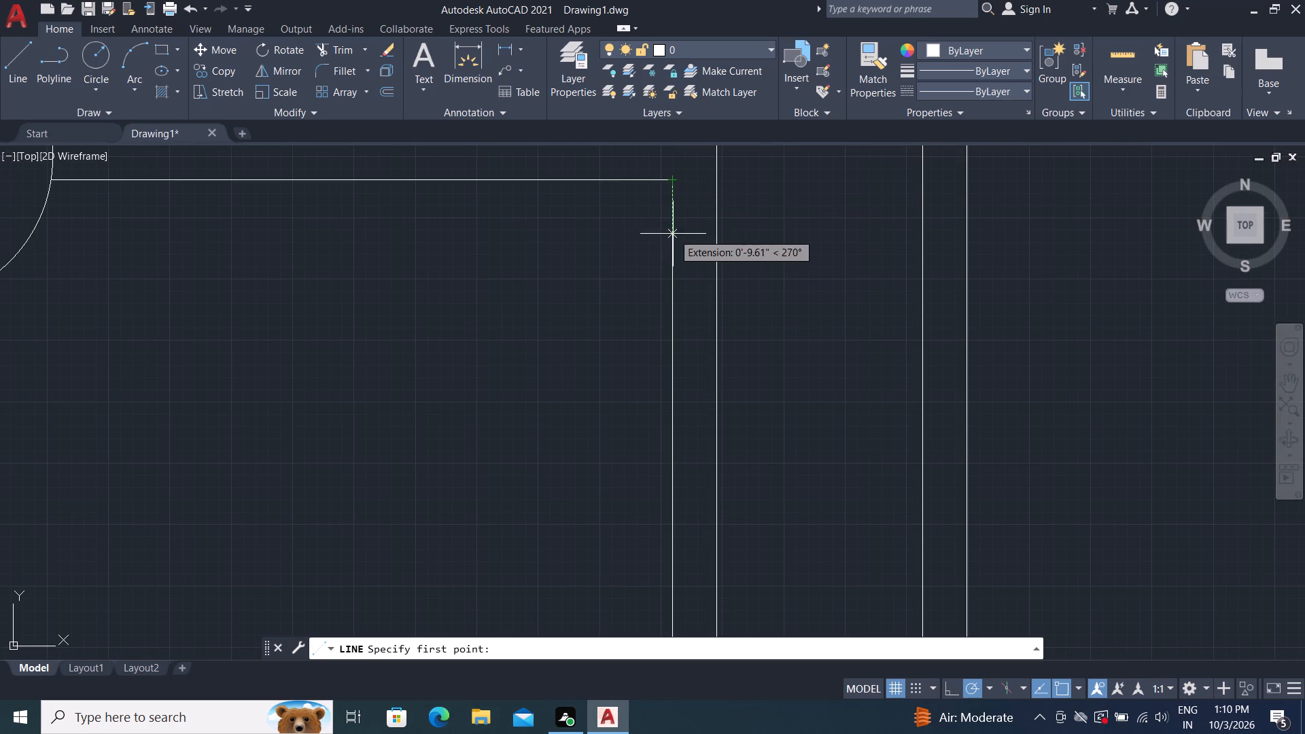
click(670, 338)
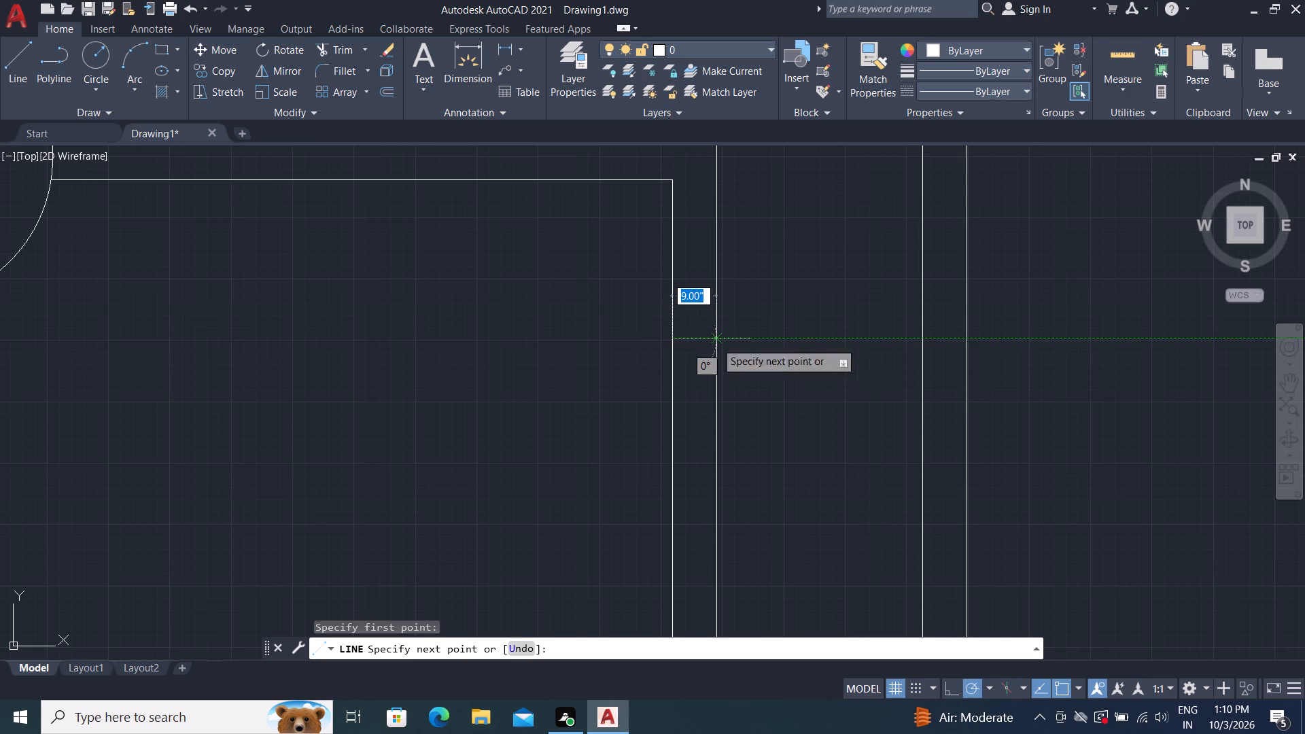
click(715, 341)
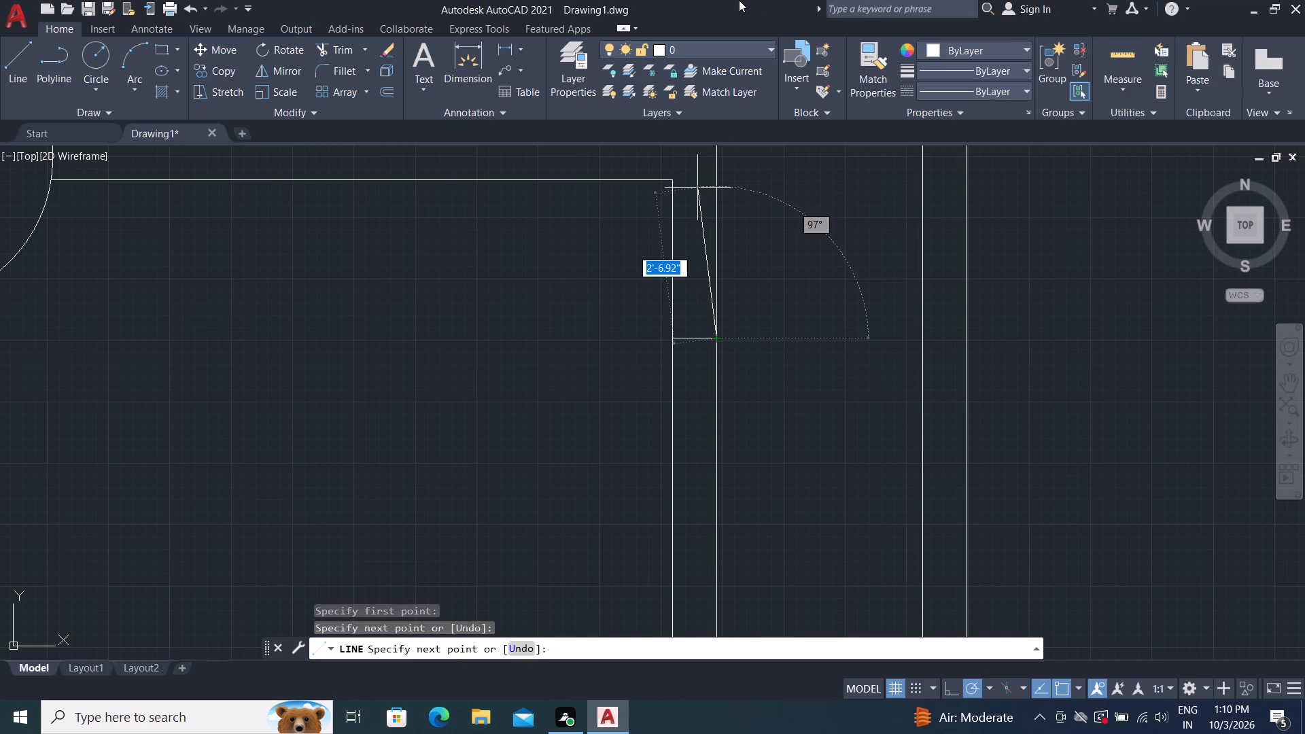
key(Escape)
Offset the 9" line across the front east room's east outer wall 6' to the south.
key(o)
key(space)
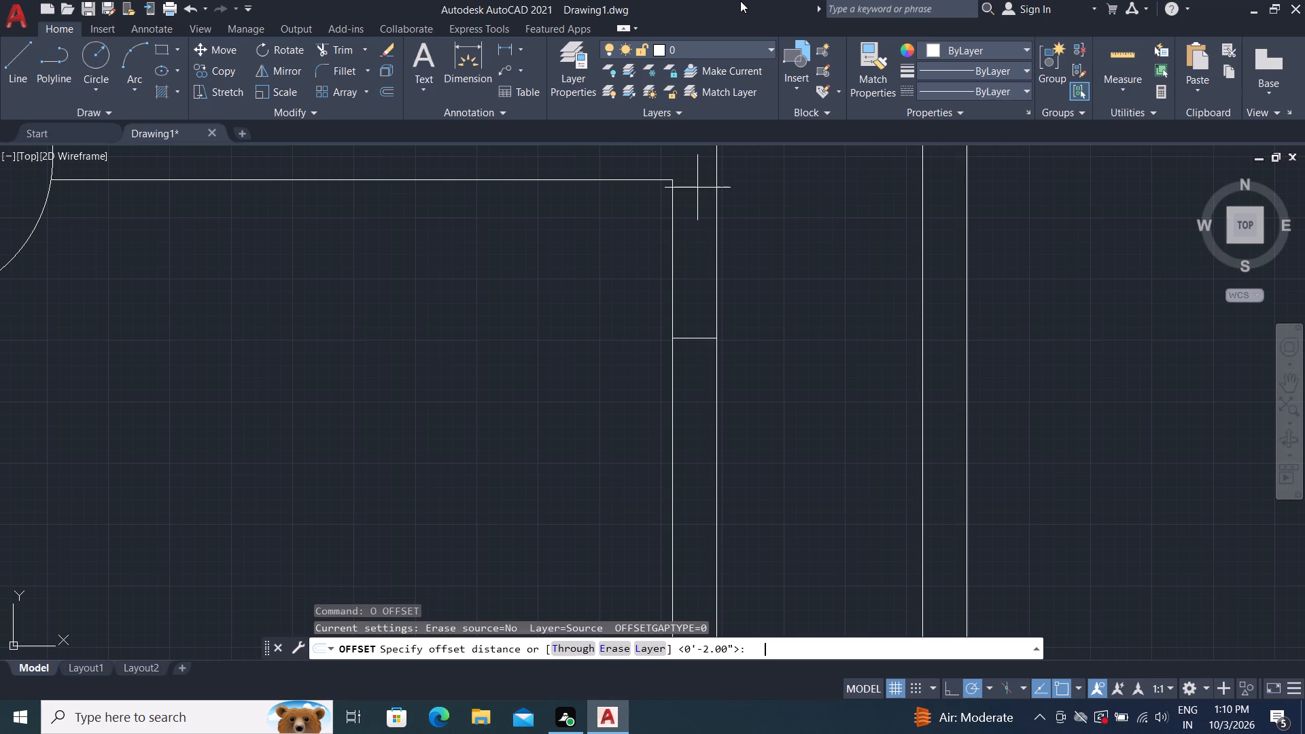
text(6')
key(space)
scroll(655, 66, down, 2)
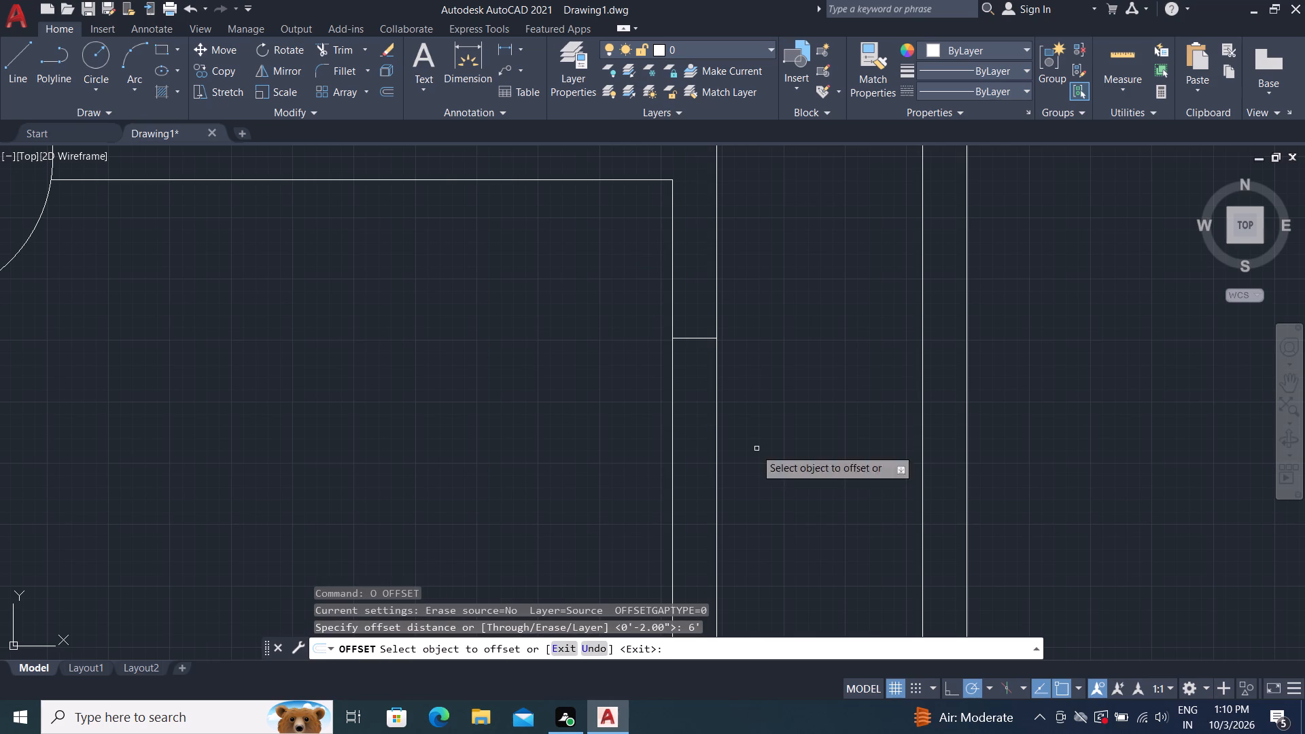
scroll(708, 438, down, 2)
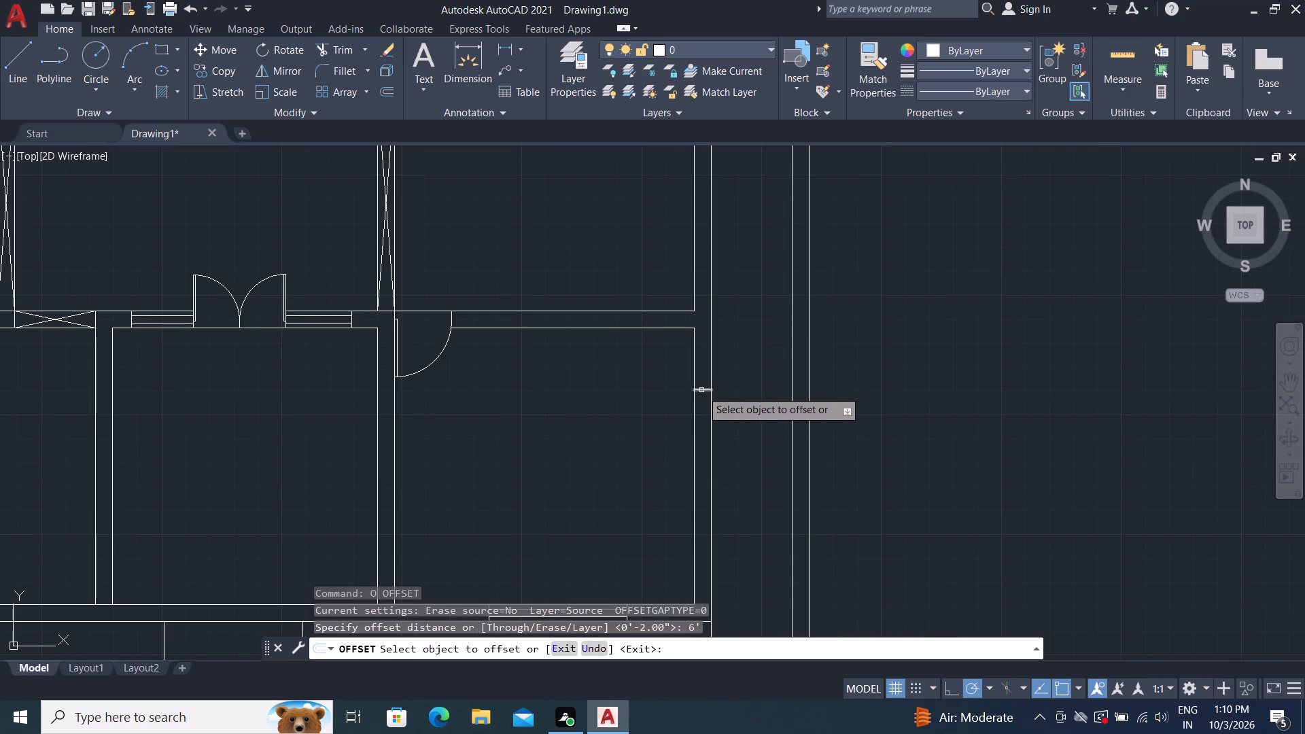
click(701, 390)
click(701, 489)
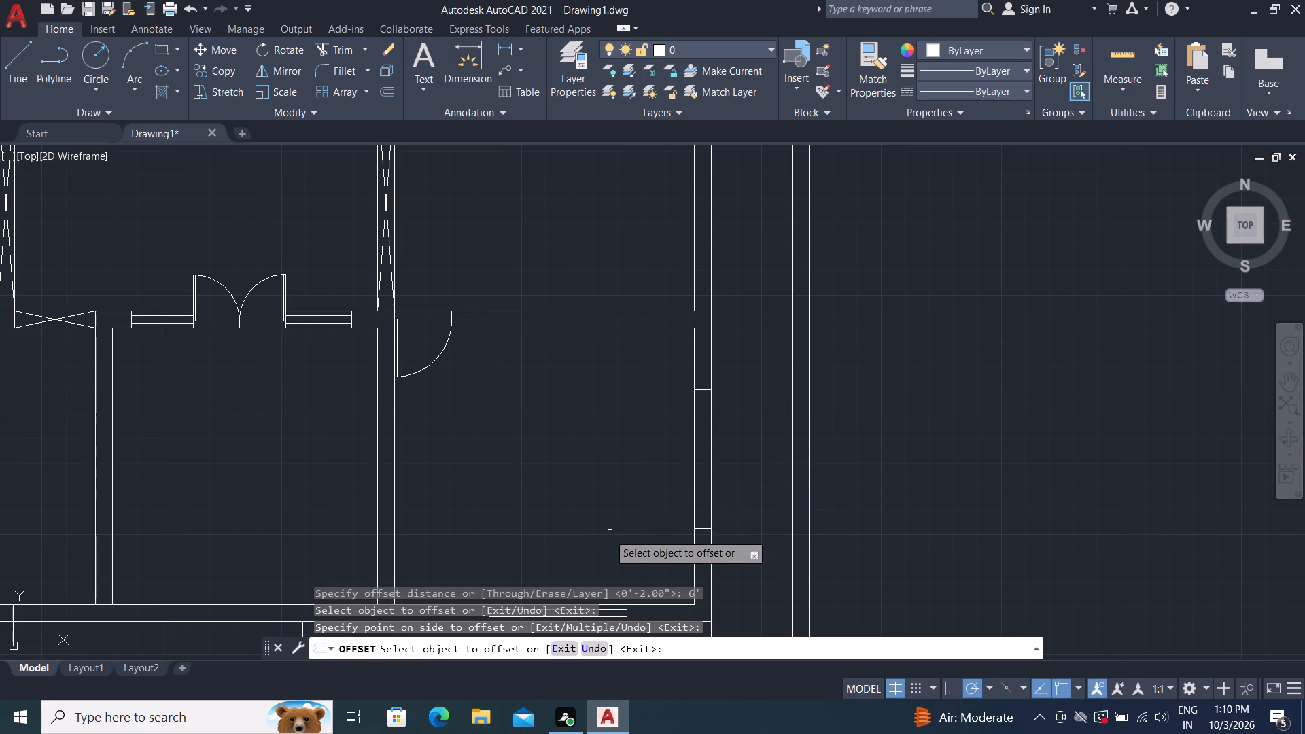
Offset the 9" line across the front west room's west outer wall 6' to the south.
middle_drag(597, 523, 716, 257)
scroll(447, 280, down, 1)
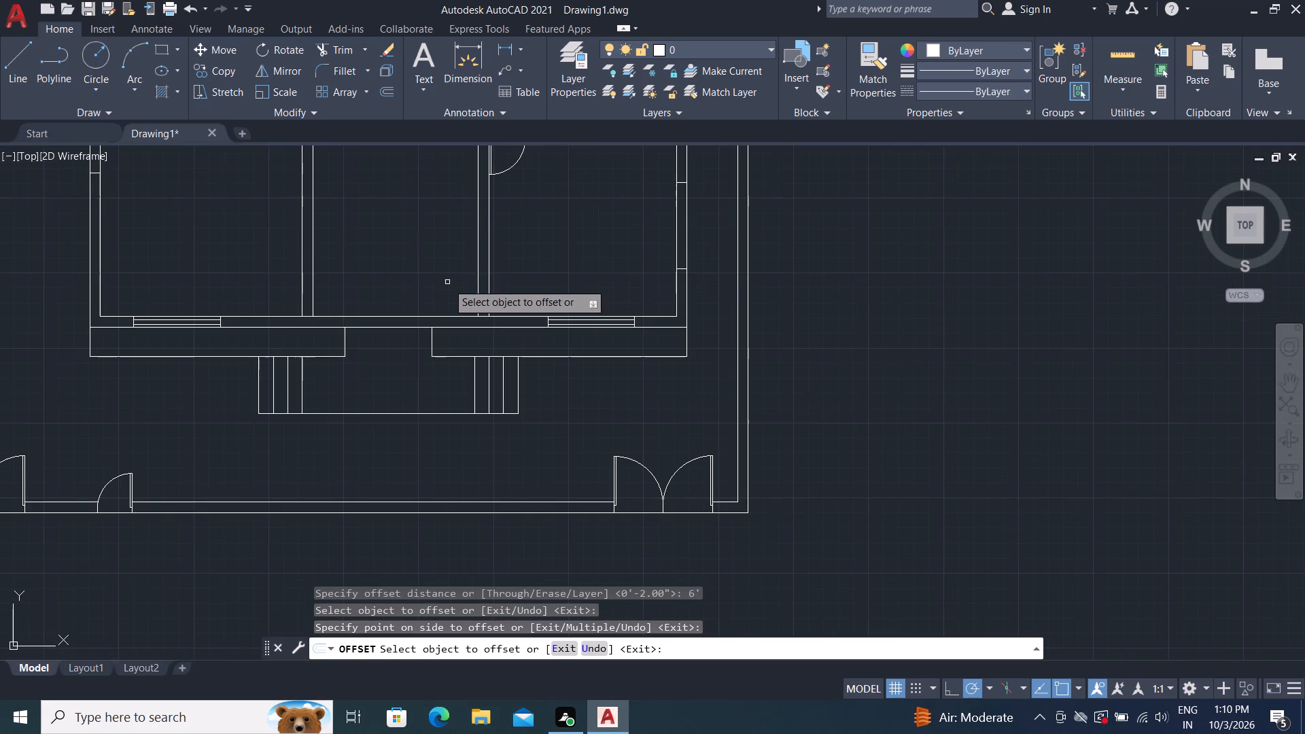
middle_drag(152, 234, 391, 304)
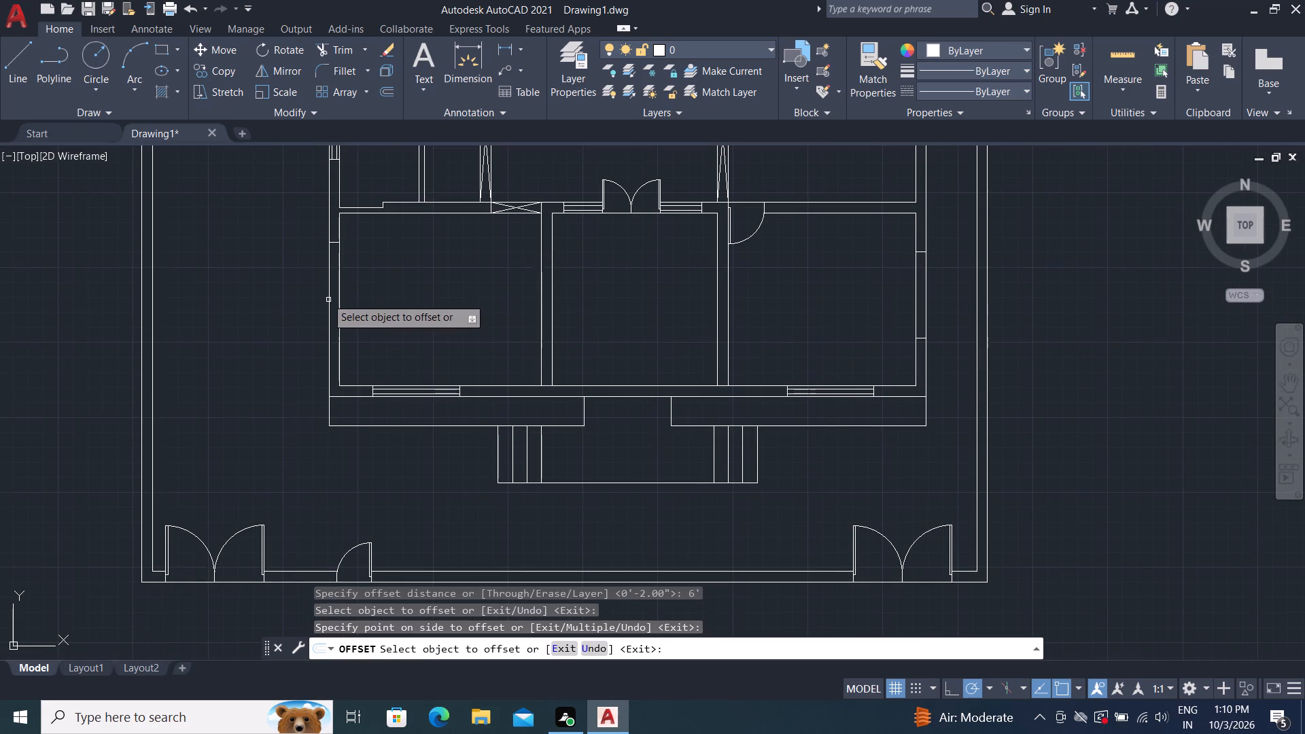
scroll(333, 245, up, 3)
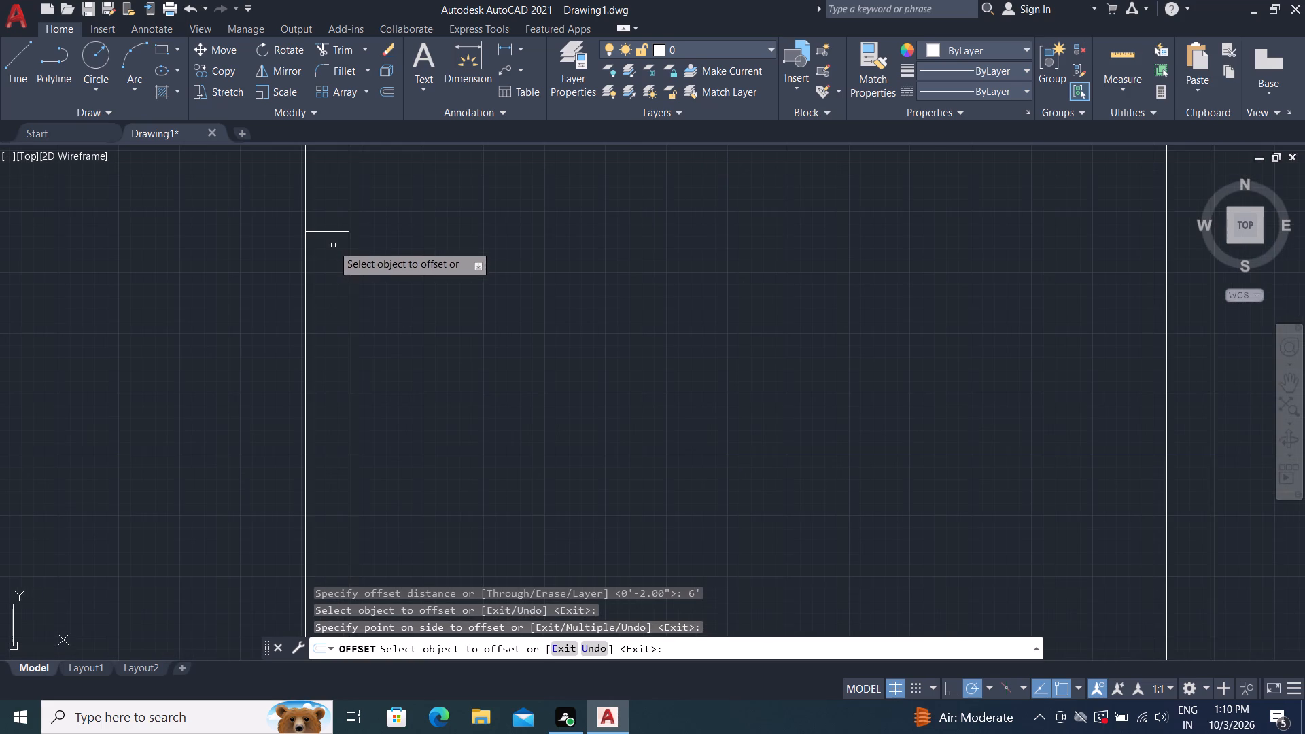
click(329, 232)
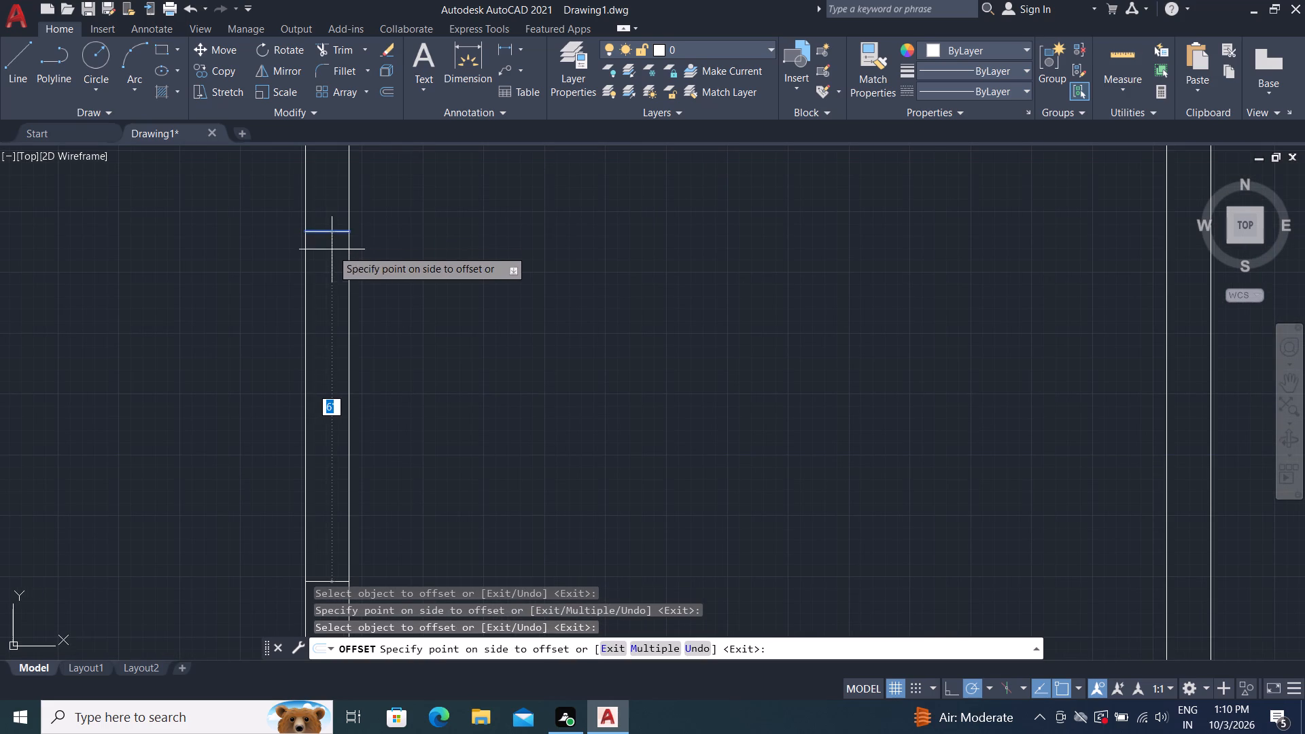
click(329, 374)
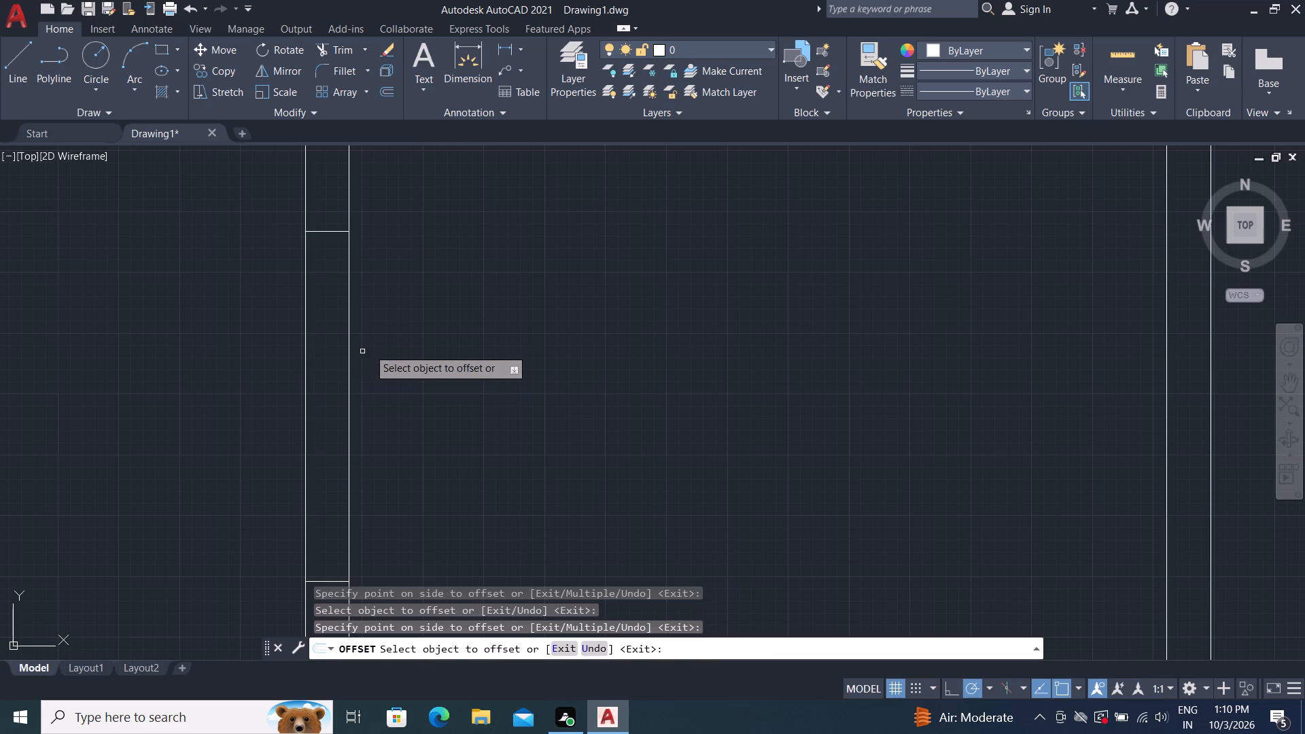
scroll(398, 328, down, 1)
key(Escape)
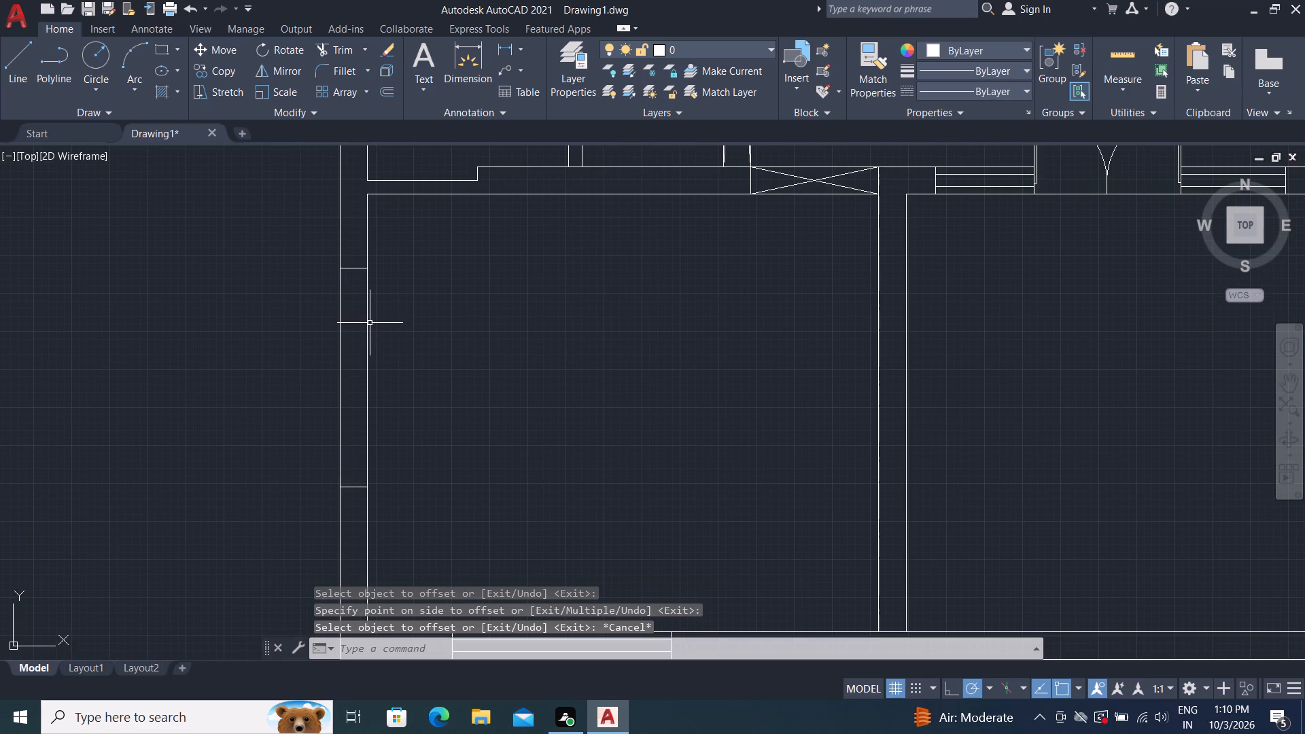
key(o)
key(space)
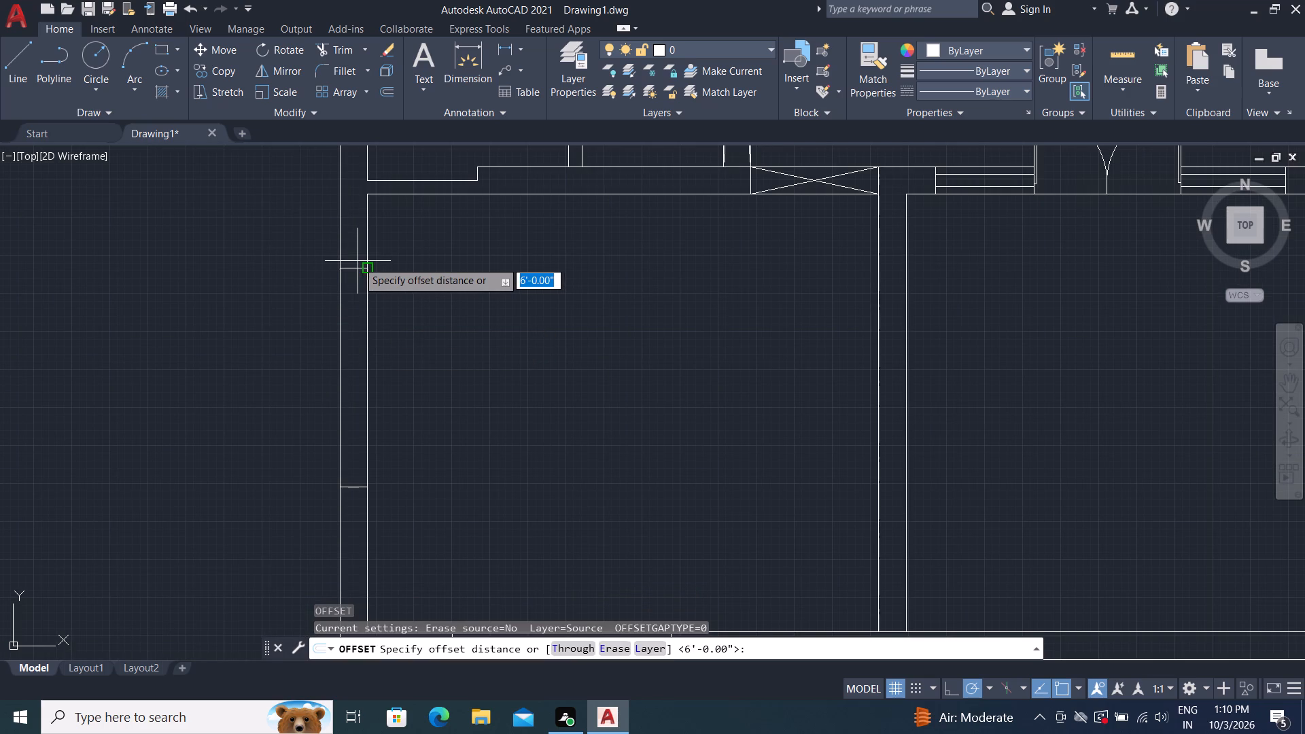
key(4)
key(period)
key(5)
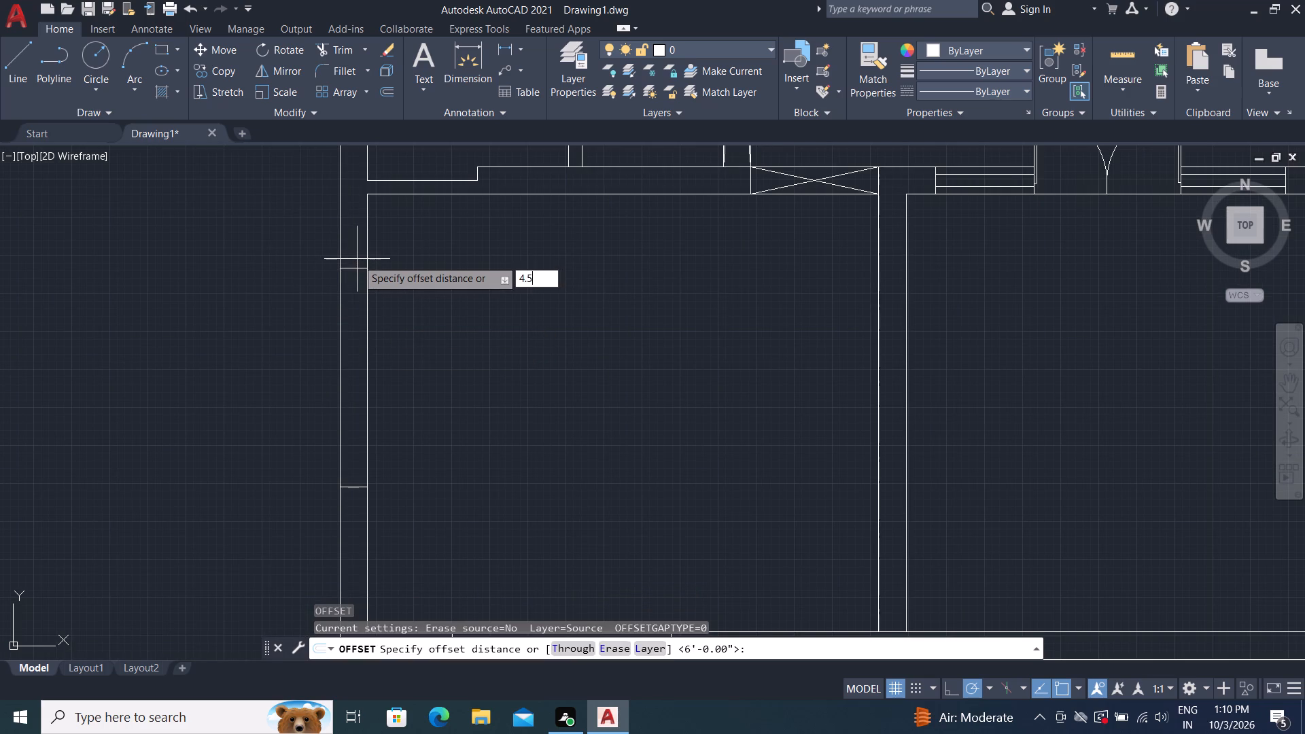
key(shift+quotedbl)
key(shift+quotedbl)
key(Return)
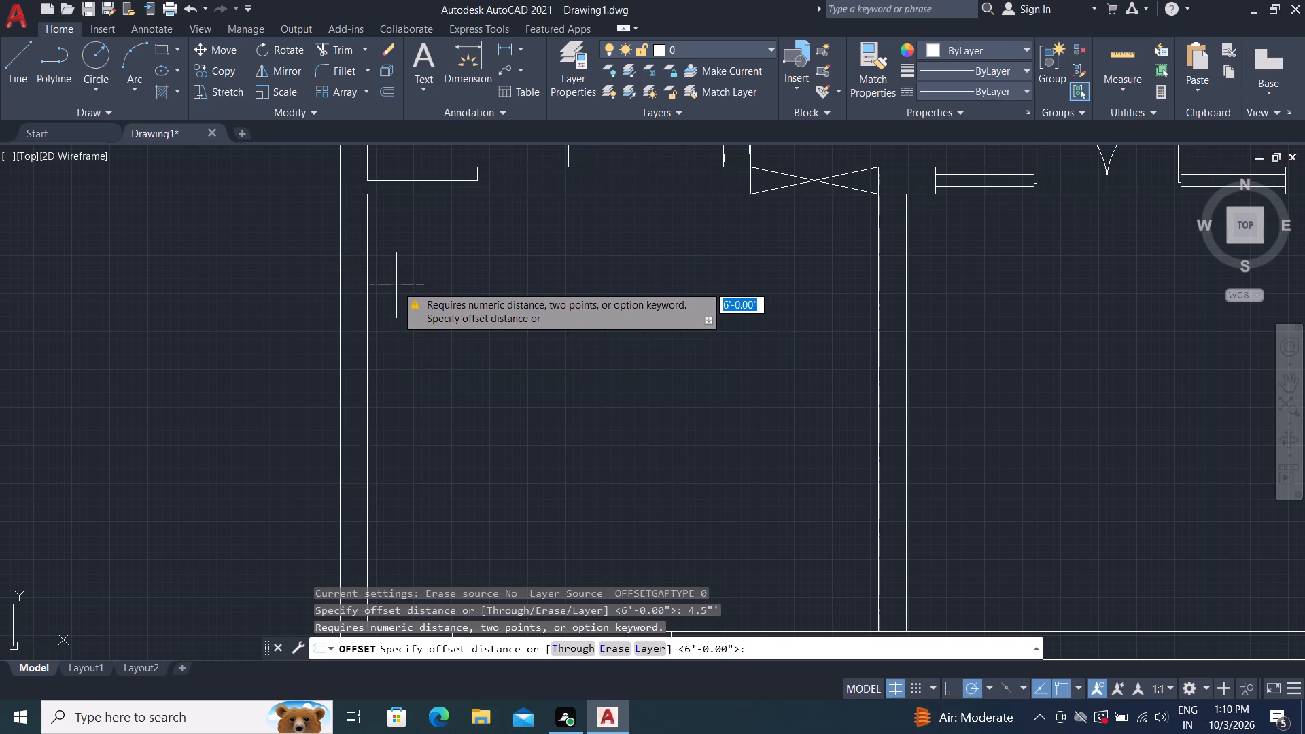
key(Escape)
Offset the inner face of the front west room's west outer wall 4.5" outward into the wall thickness.
key(o)
key(space)
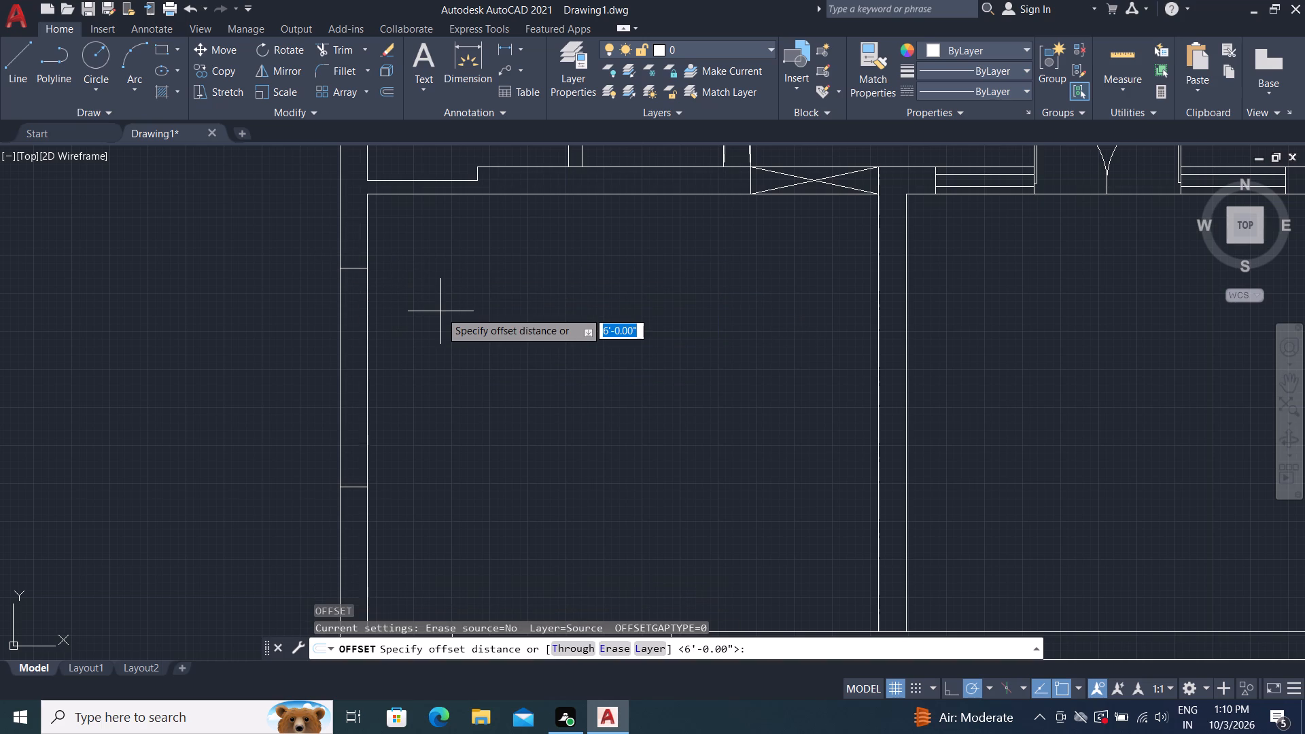
key(4)
key(period)
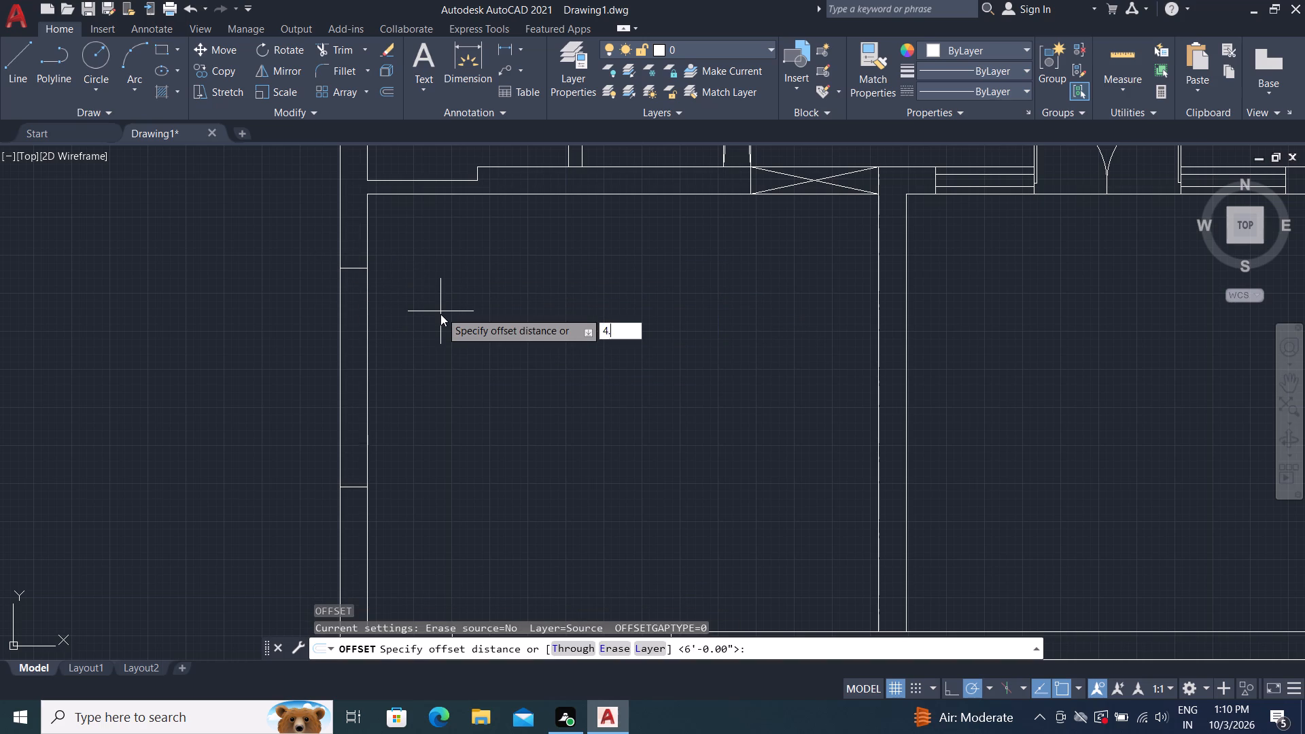
key(5)
key(shift+quotedbl)
key(Return)
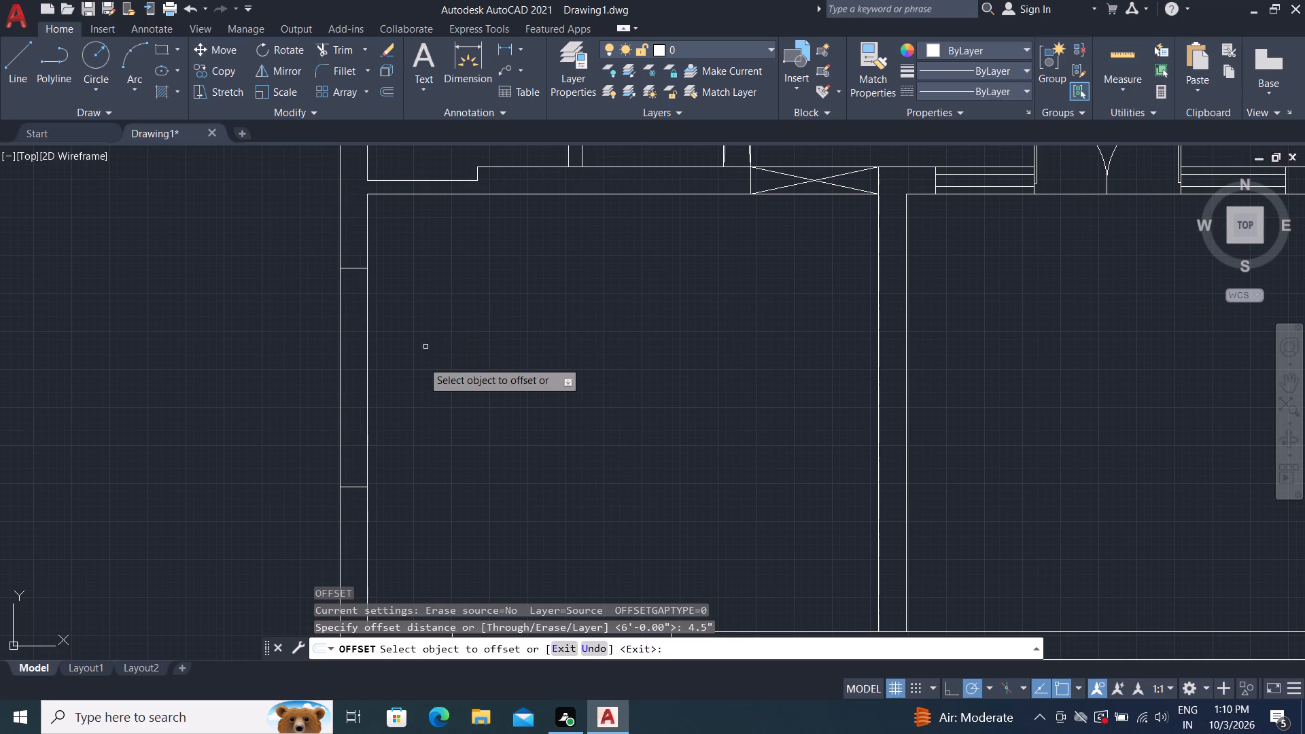
click(339, 368)
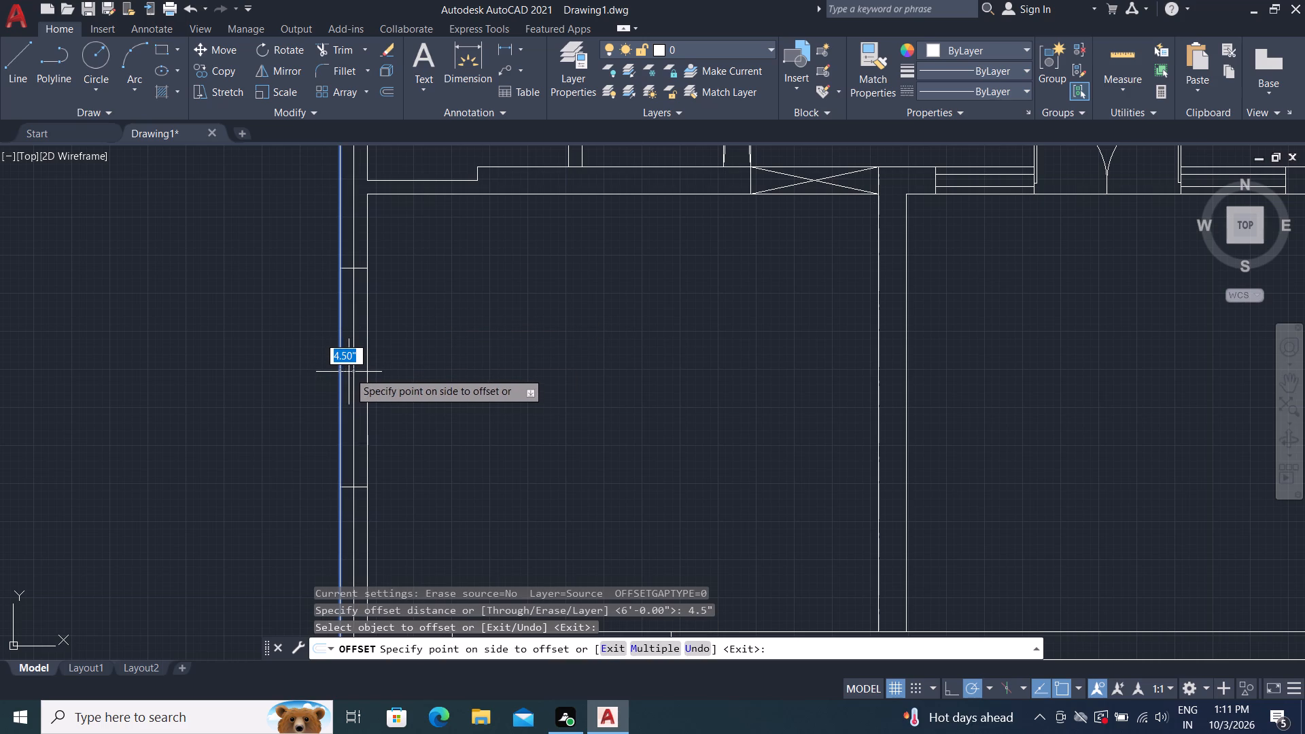
key(Escape)
key(space)
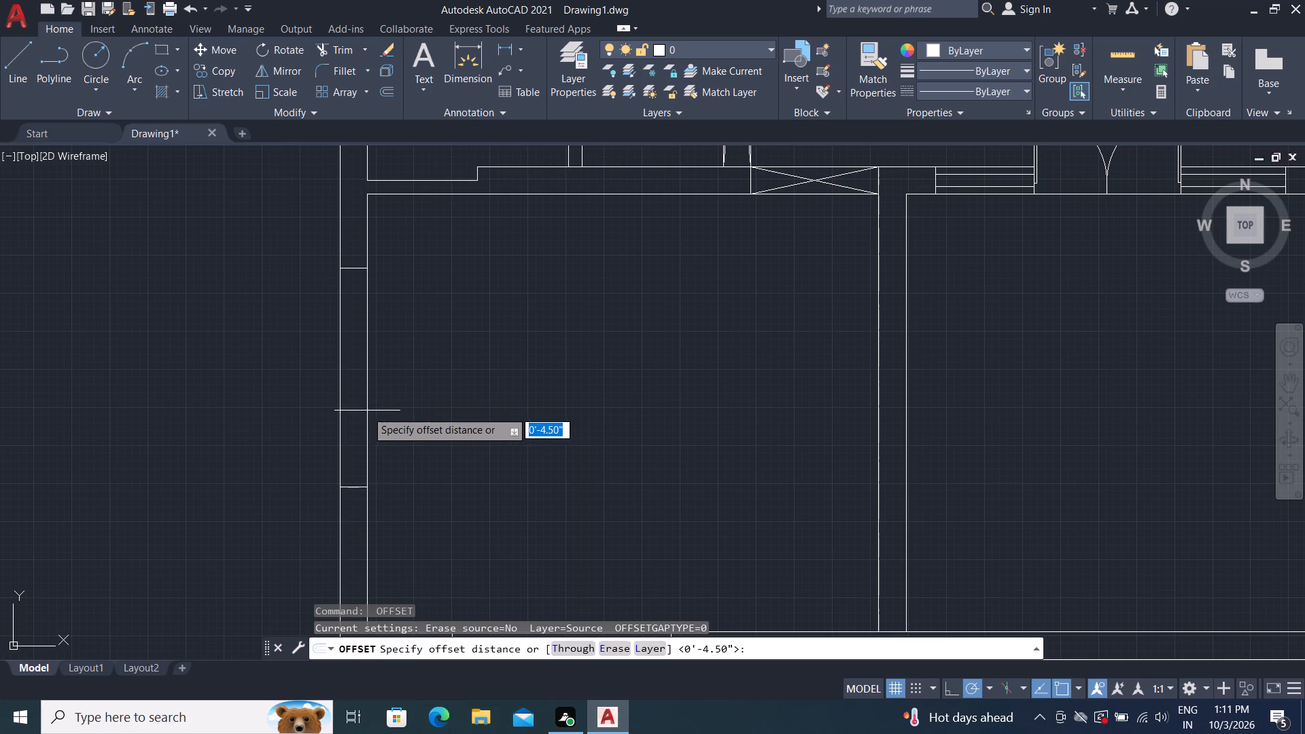
key(grave)
key(space)
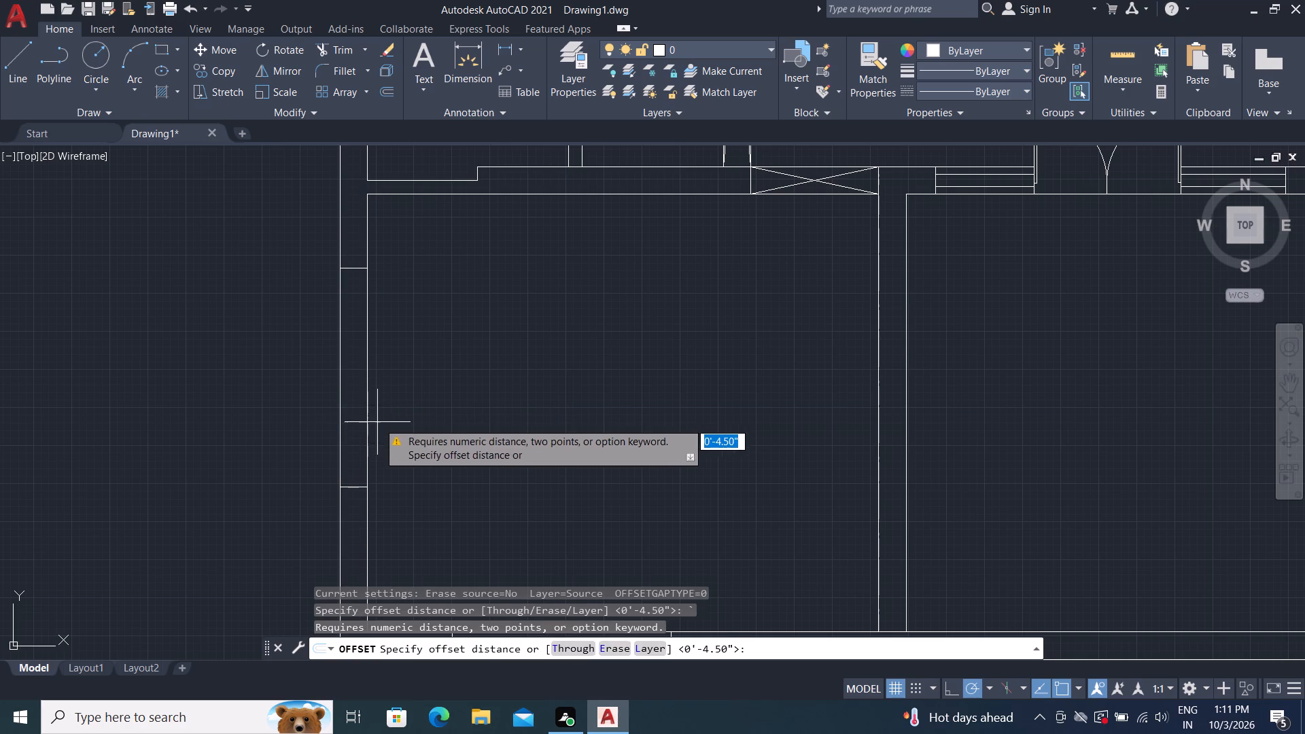
key(space)
click(365, 417)
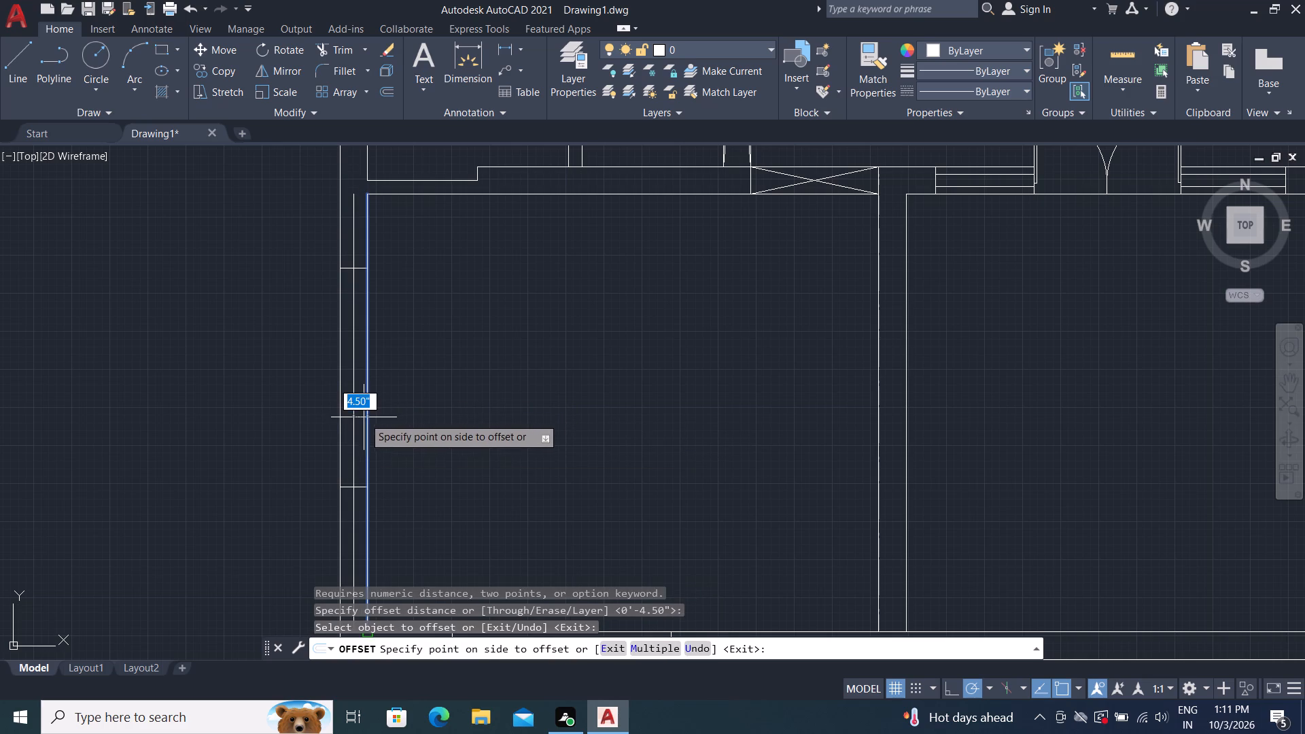
click(354, 416)
Offset the inner face of the front east room's east outer wall 4.5" outward into the wall thickness.
scroll(215, 364, down, 2)
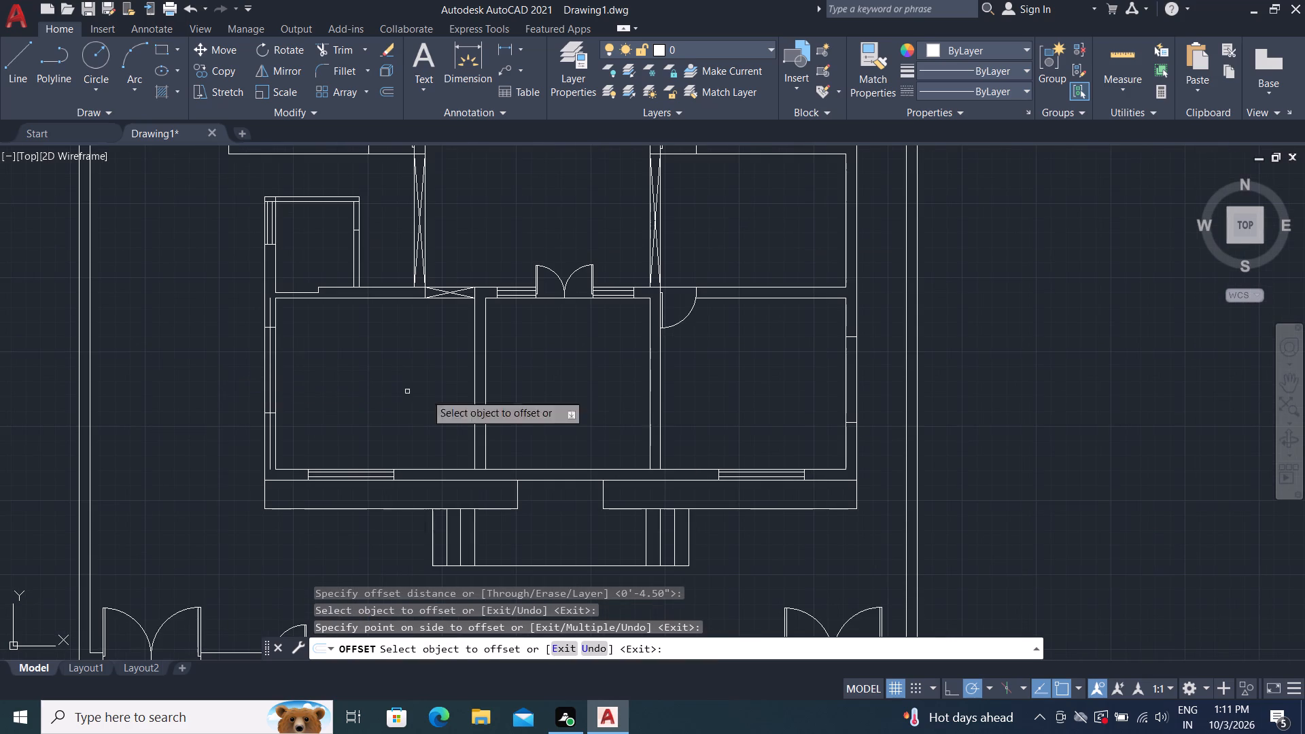
scroll(846, 370, up, 2)
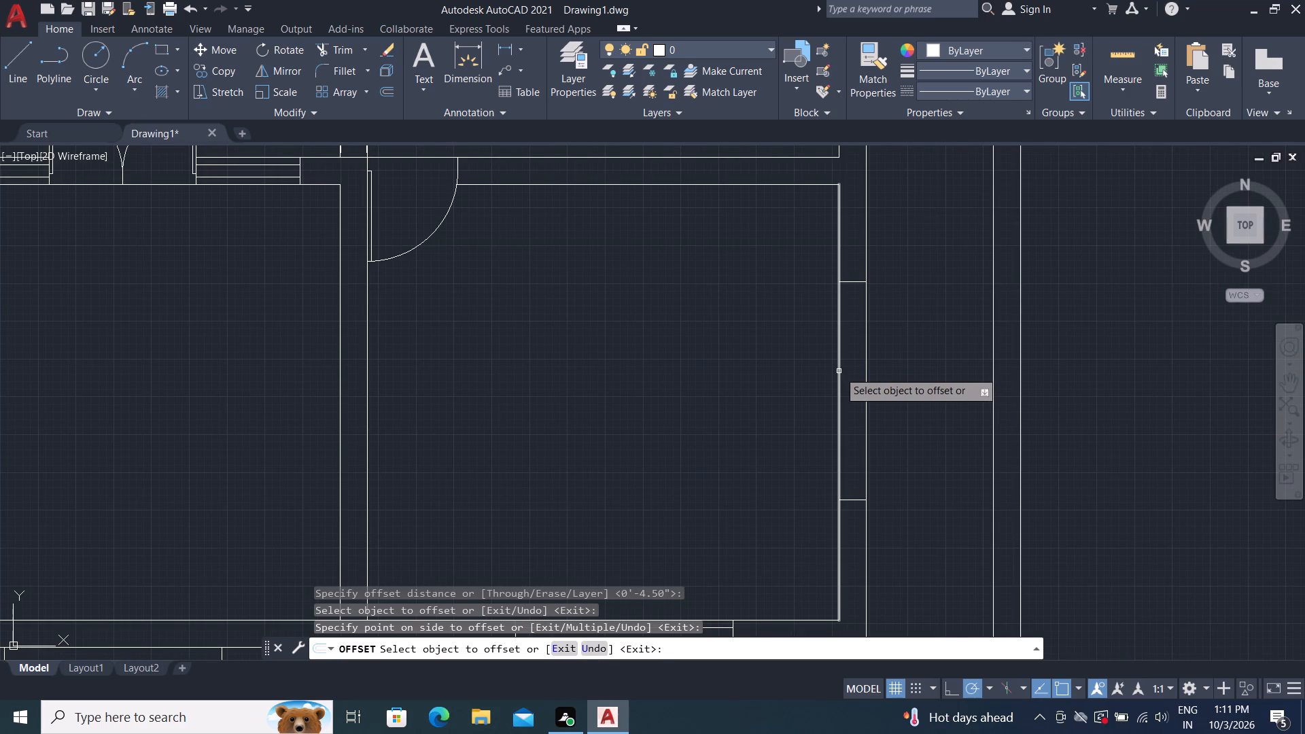
click(839, 371)
click(863, 377)
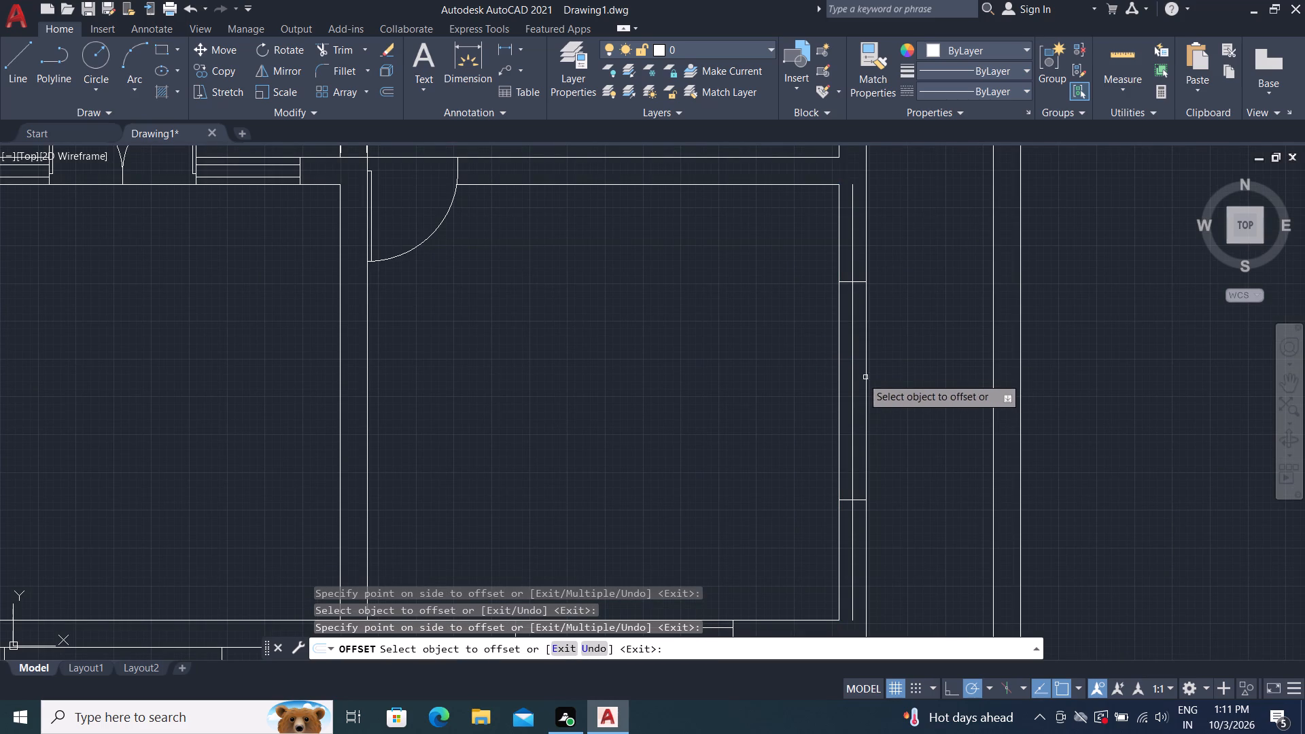
key(Escape)
Offset the centre line of the front east room's east outer wall 2" to both sides.
key(o)
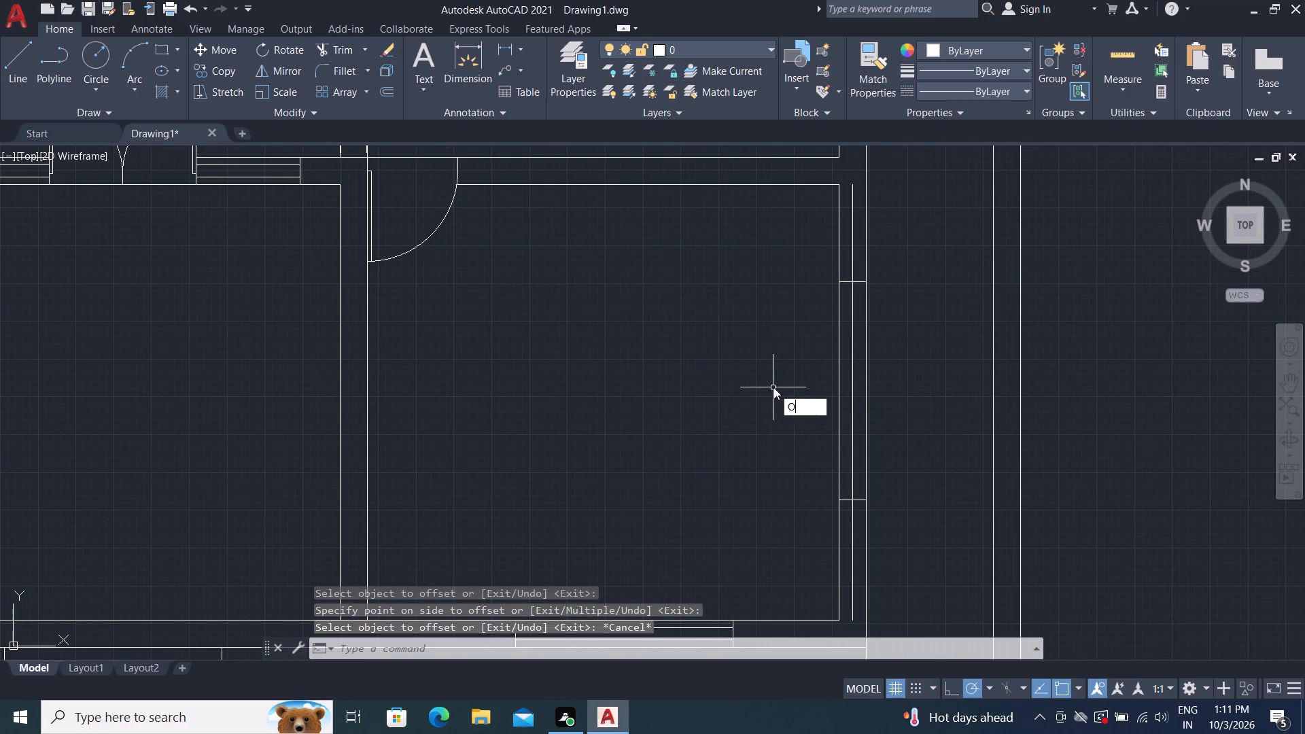
key(space)
key(2)
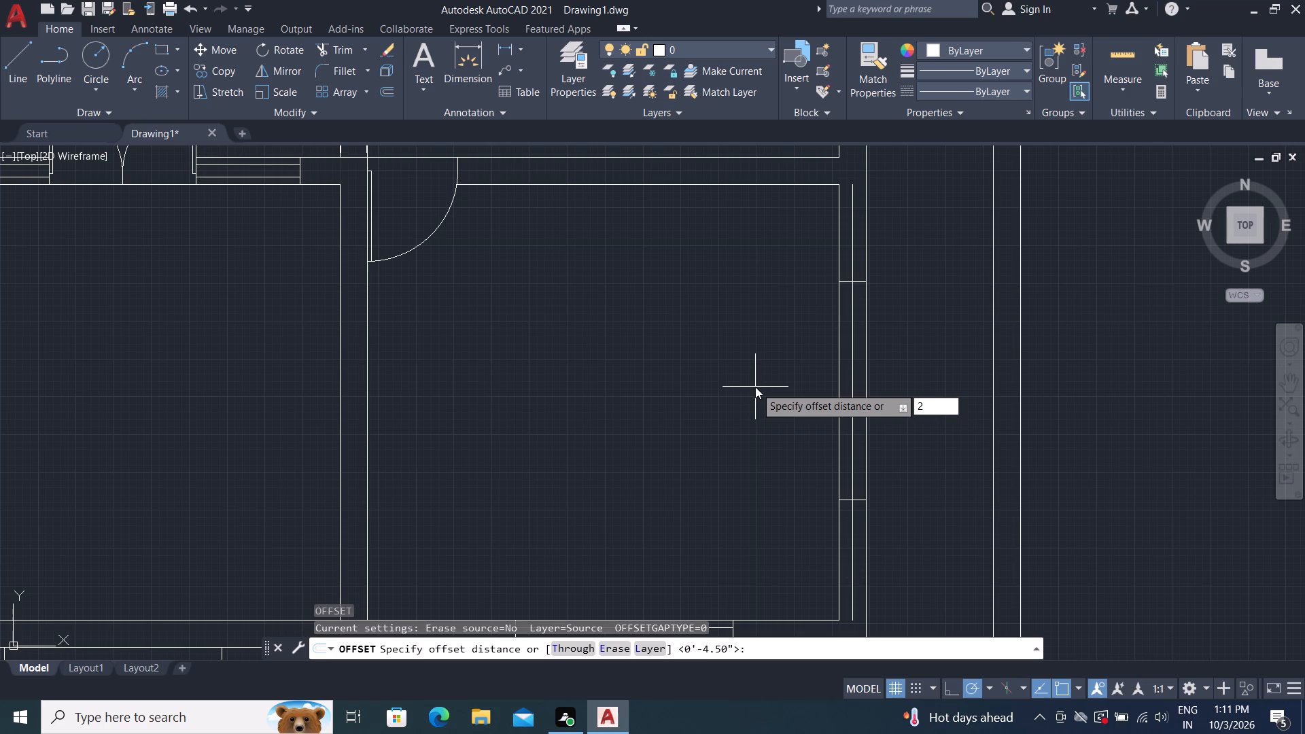
key(shift+quotedbl)
key(Return)
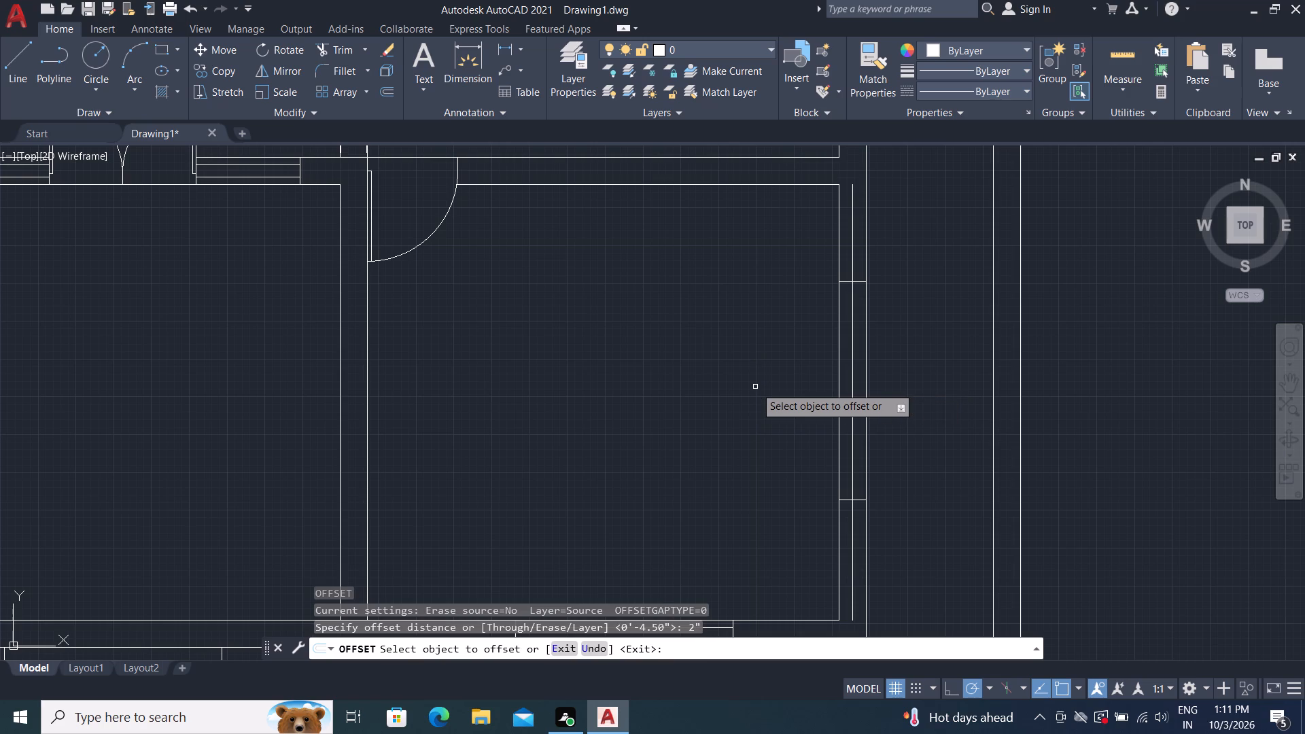
scroll(862, 378, up, 1)
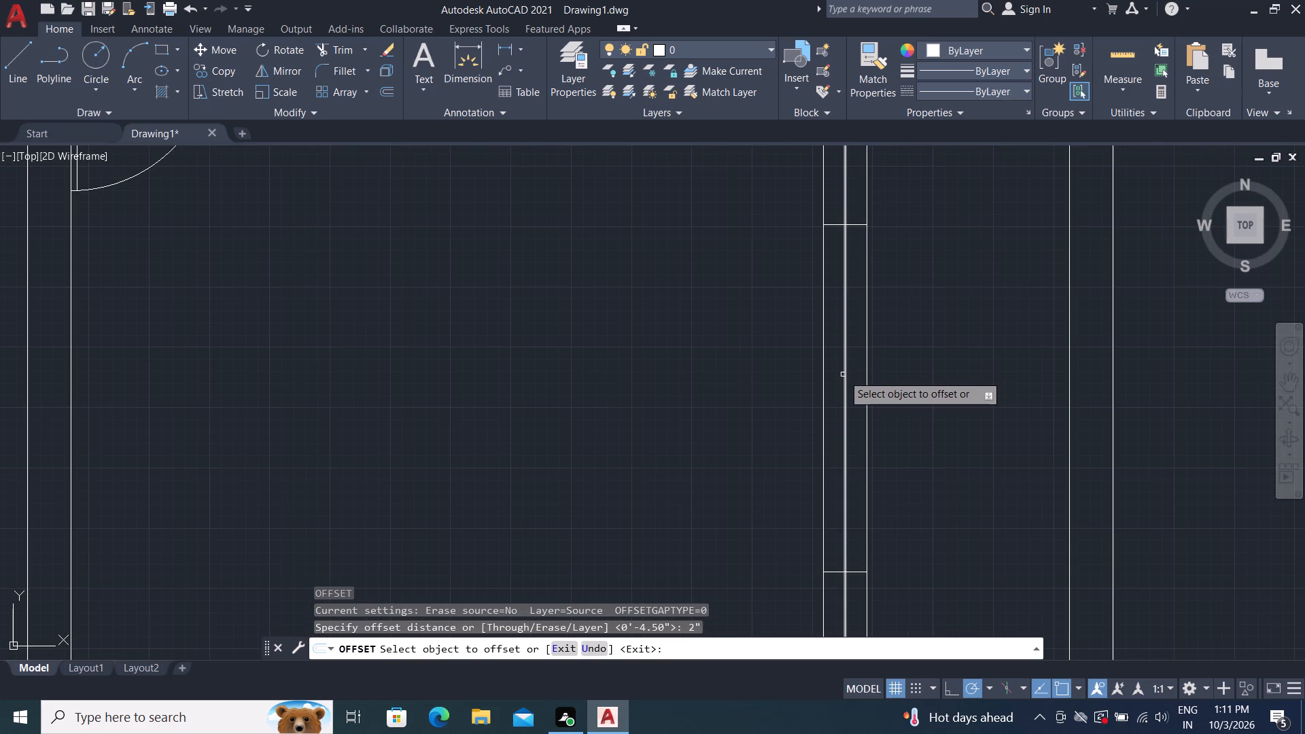
click(845, 374)
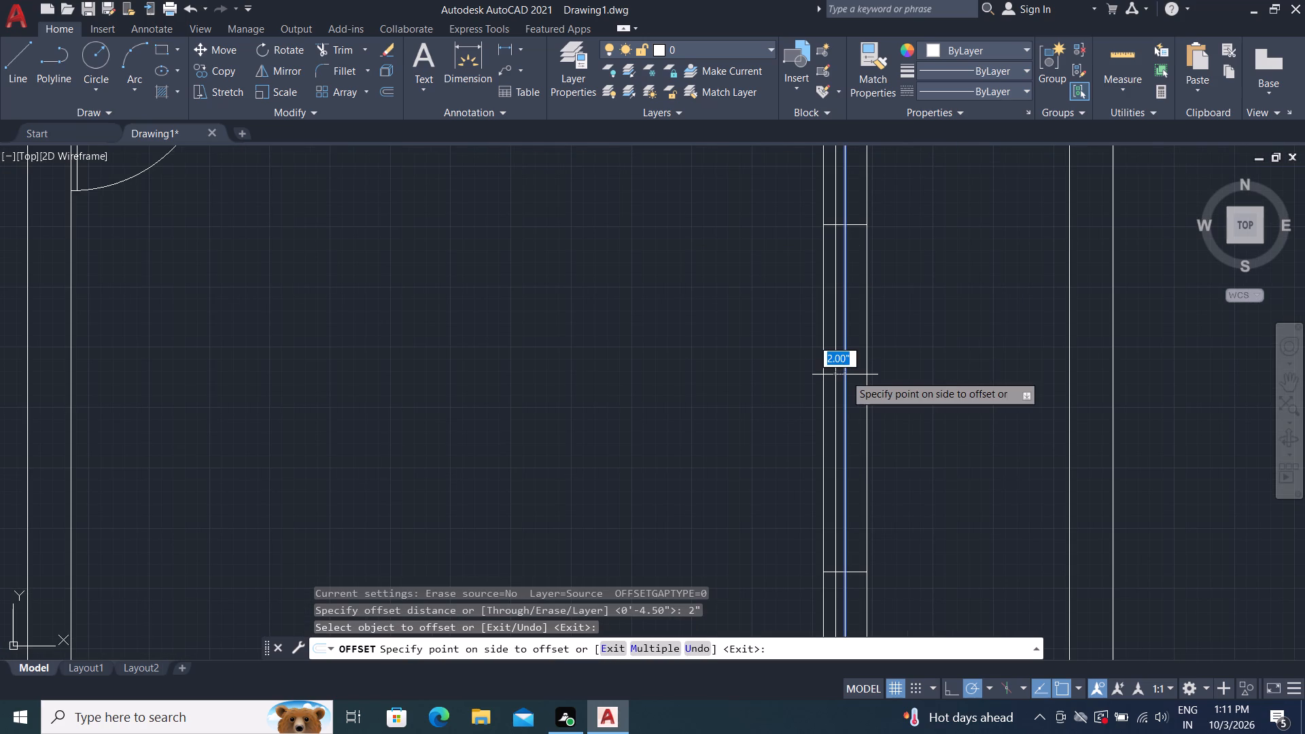
click(833, 386)
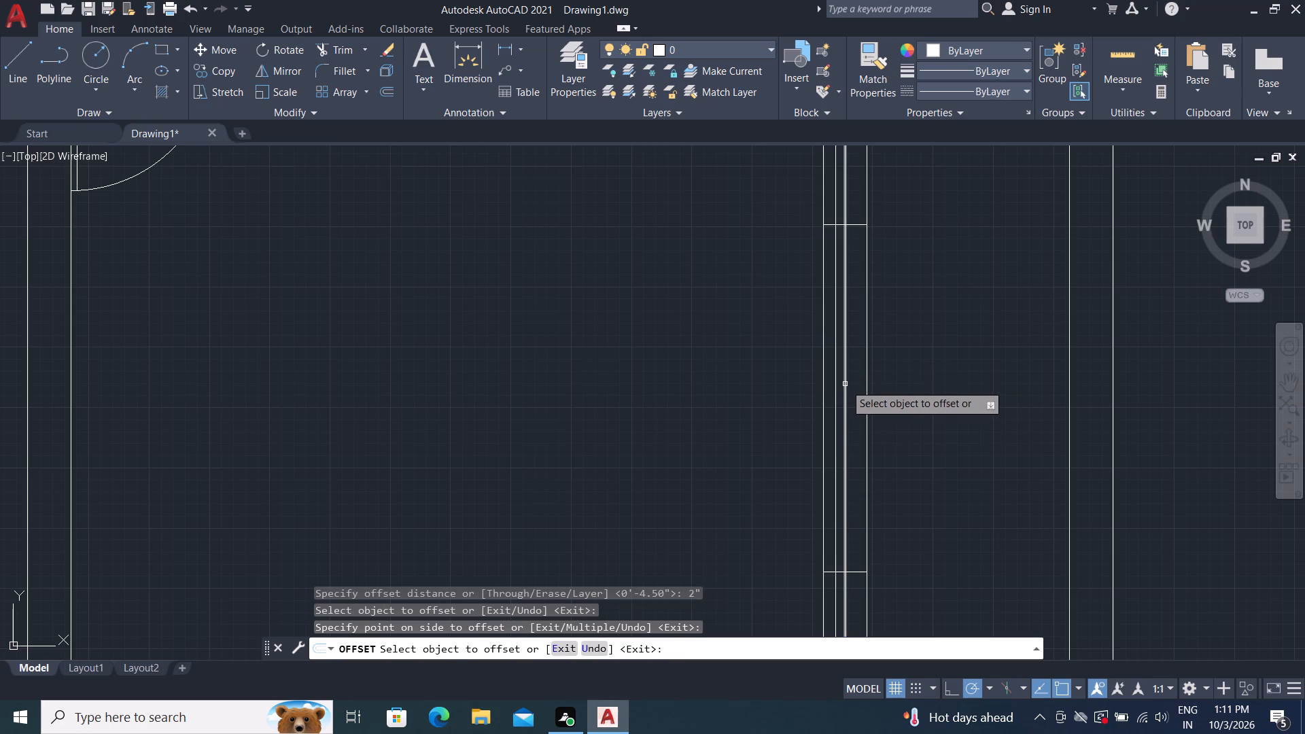
click(845, 384)
click(908, 391)
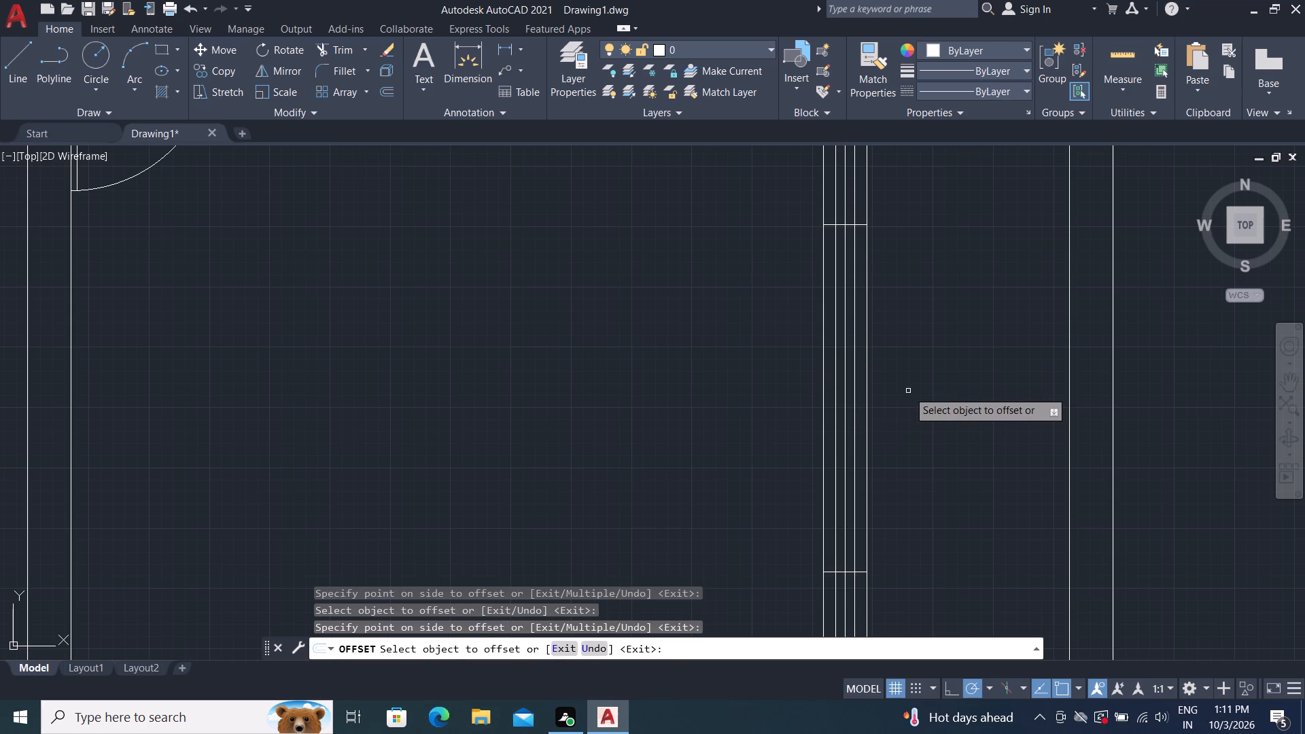
Offset the centre line of the front west room's west outer wall 2" to both sides.
scroll(791, 394, down, 3)
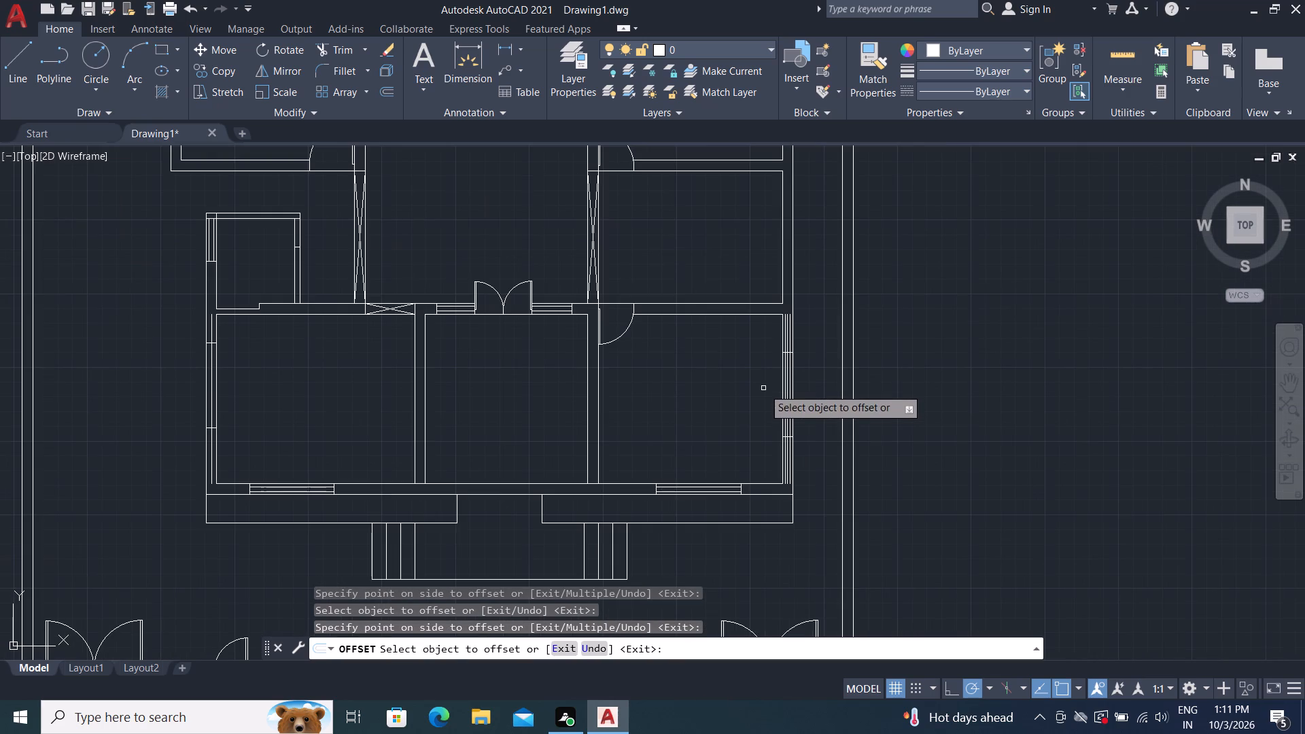
scroll(196, 425, up, 1)
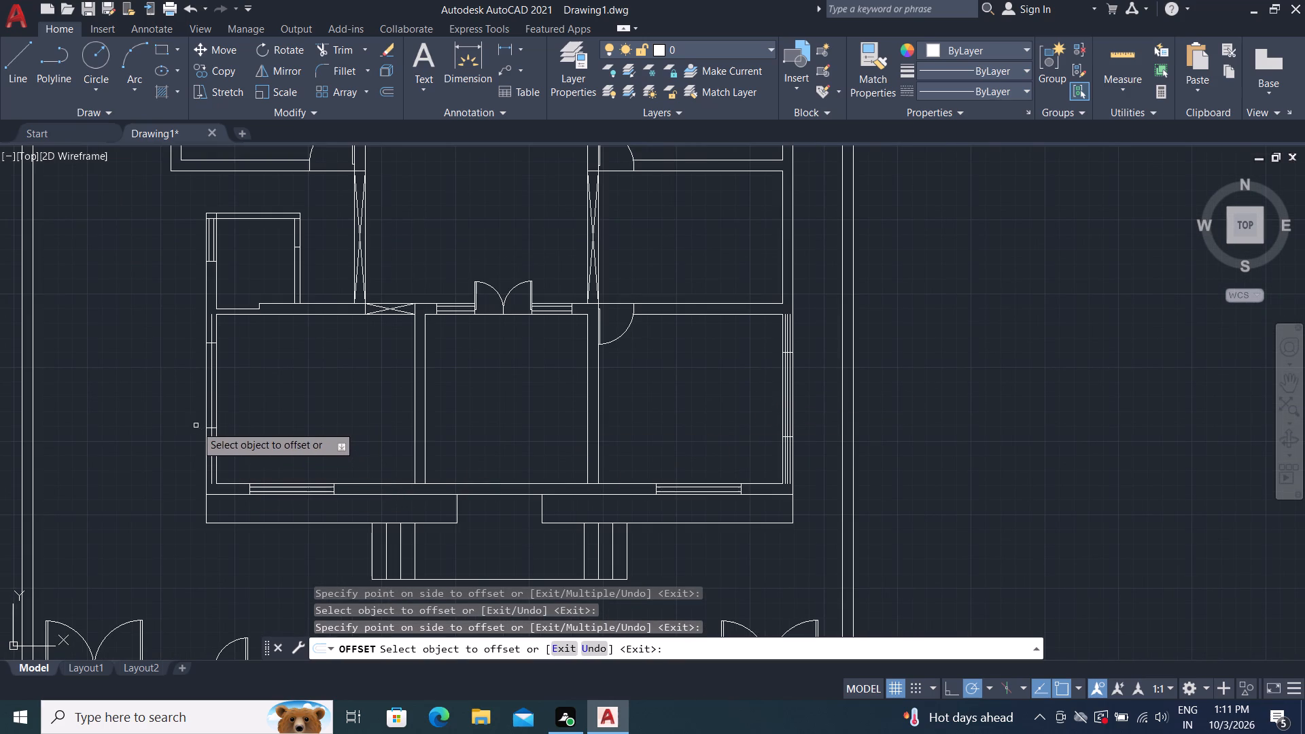
scroll(196, 425, up, 2)
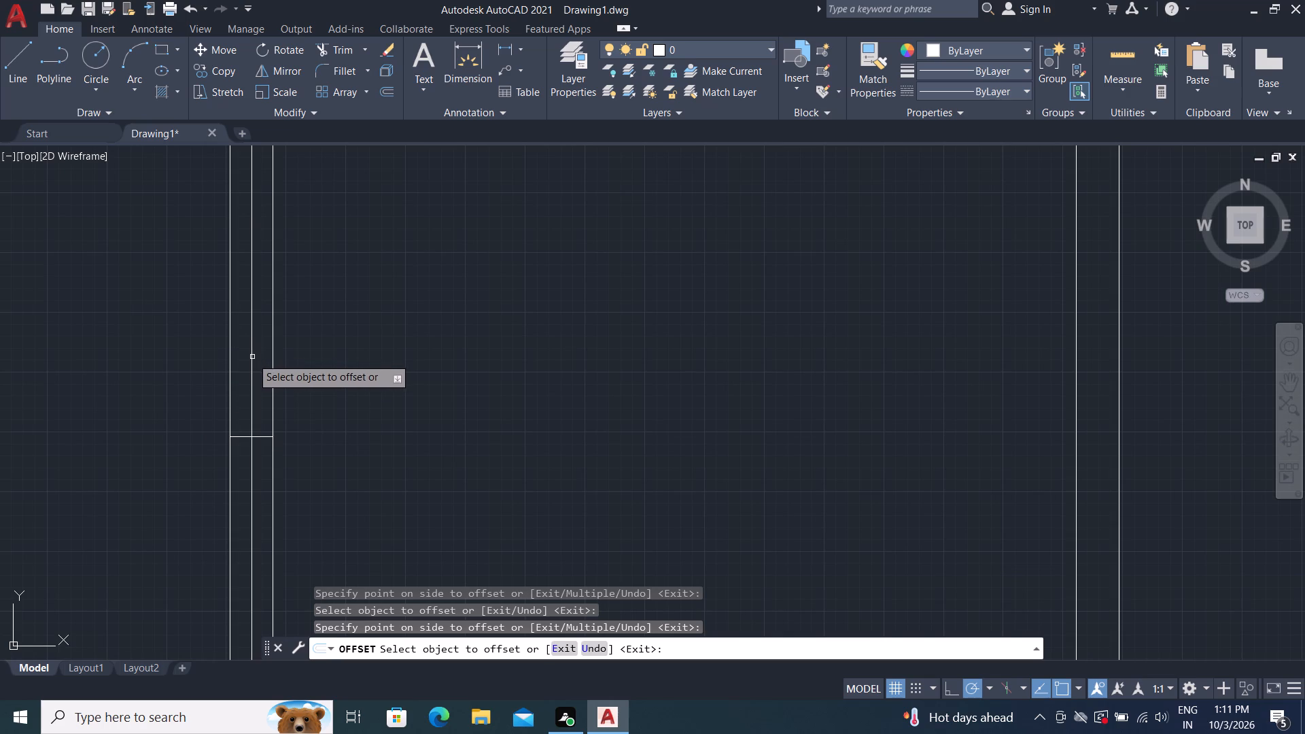
click(251, 359)
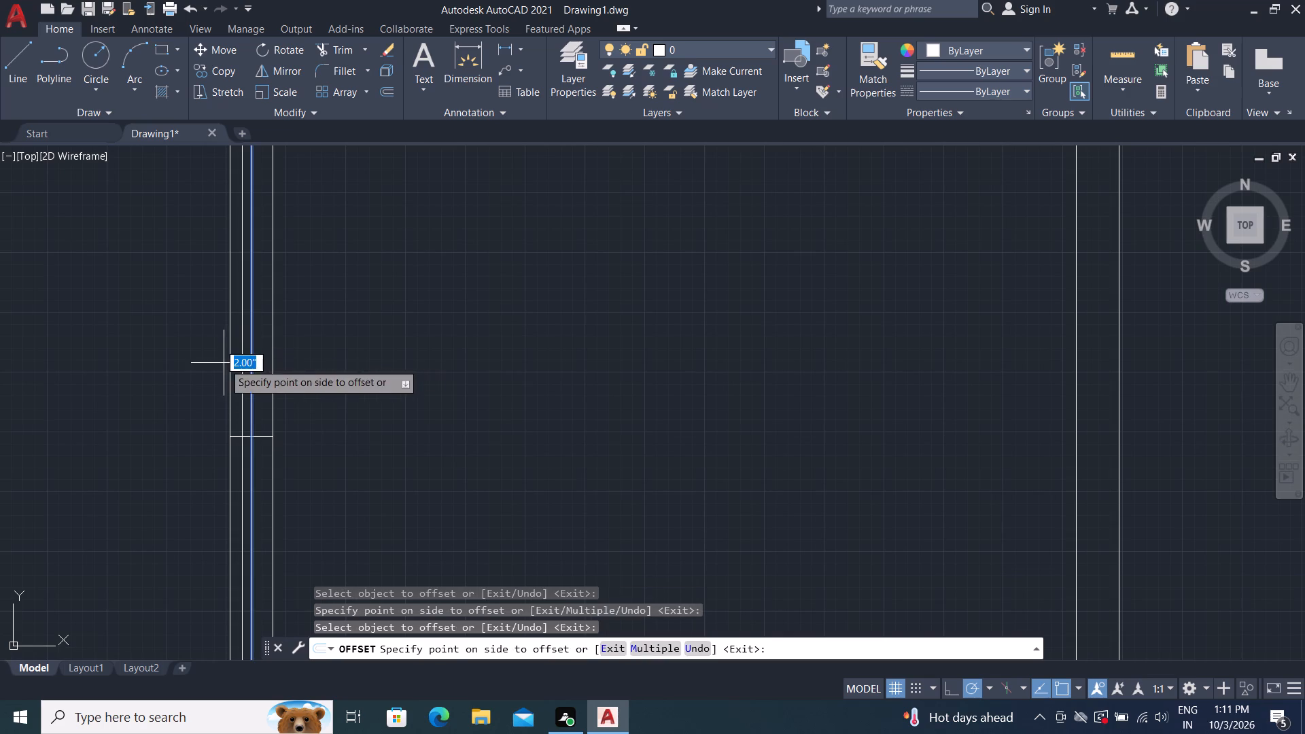
click(224, 363)
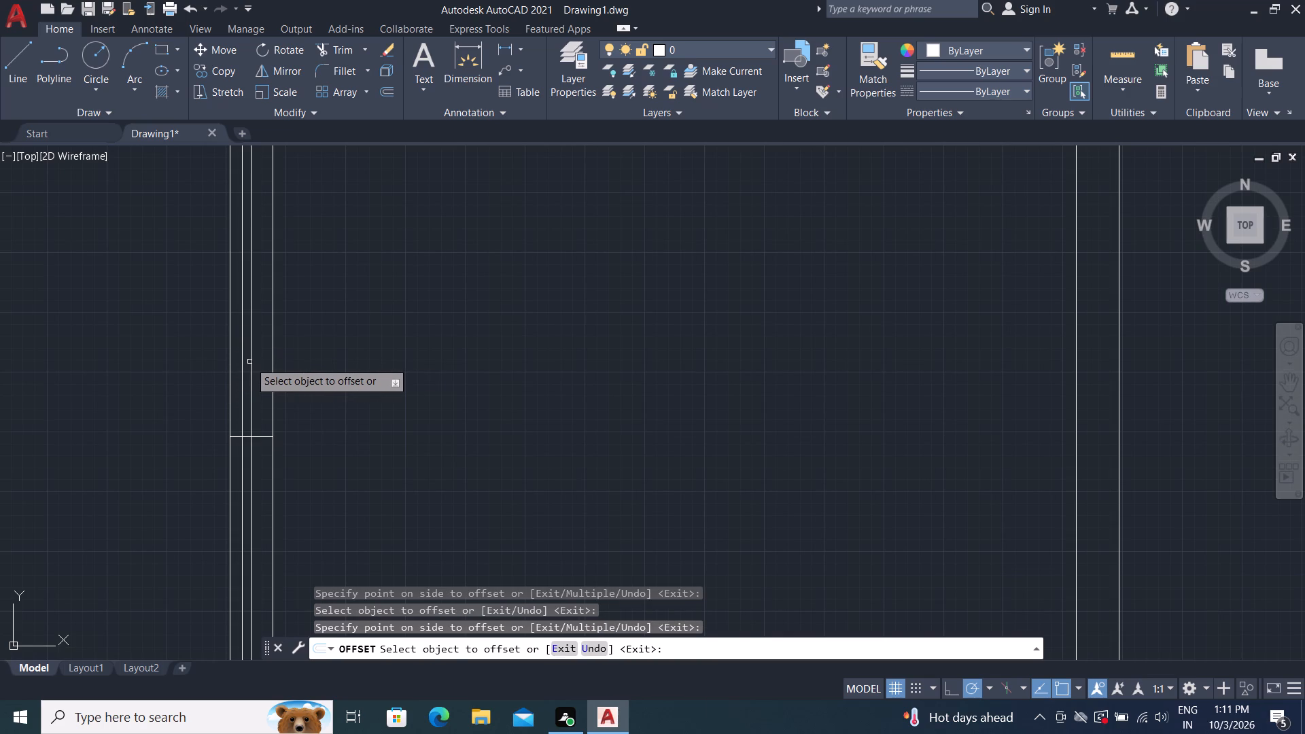
click(252, 363)
click(329, 368)
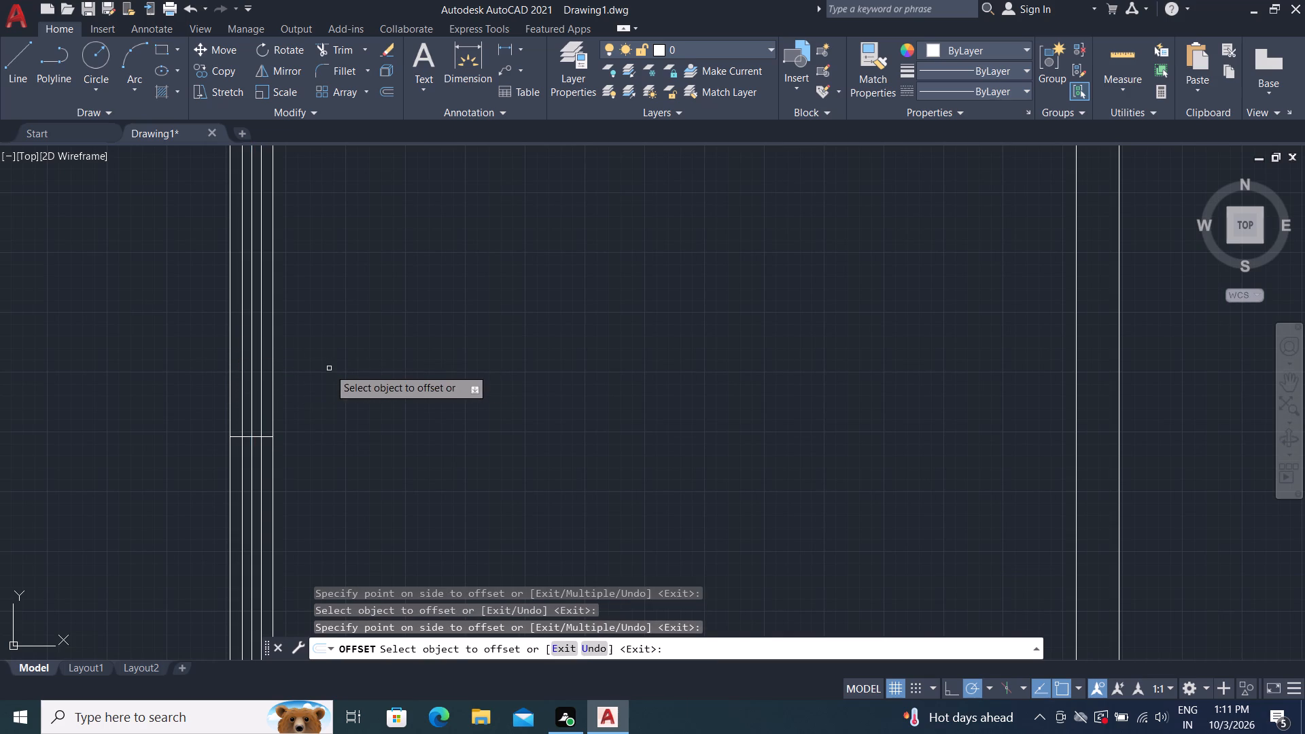
key(Escape)
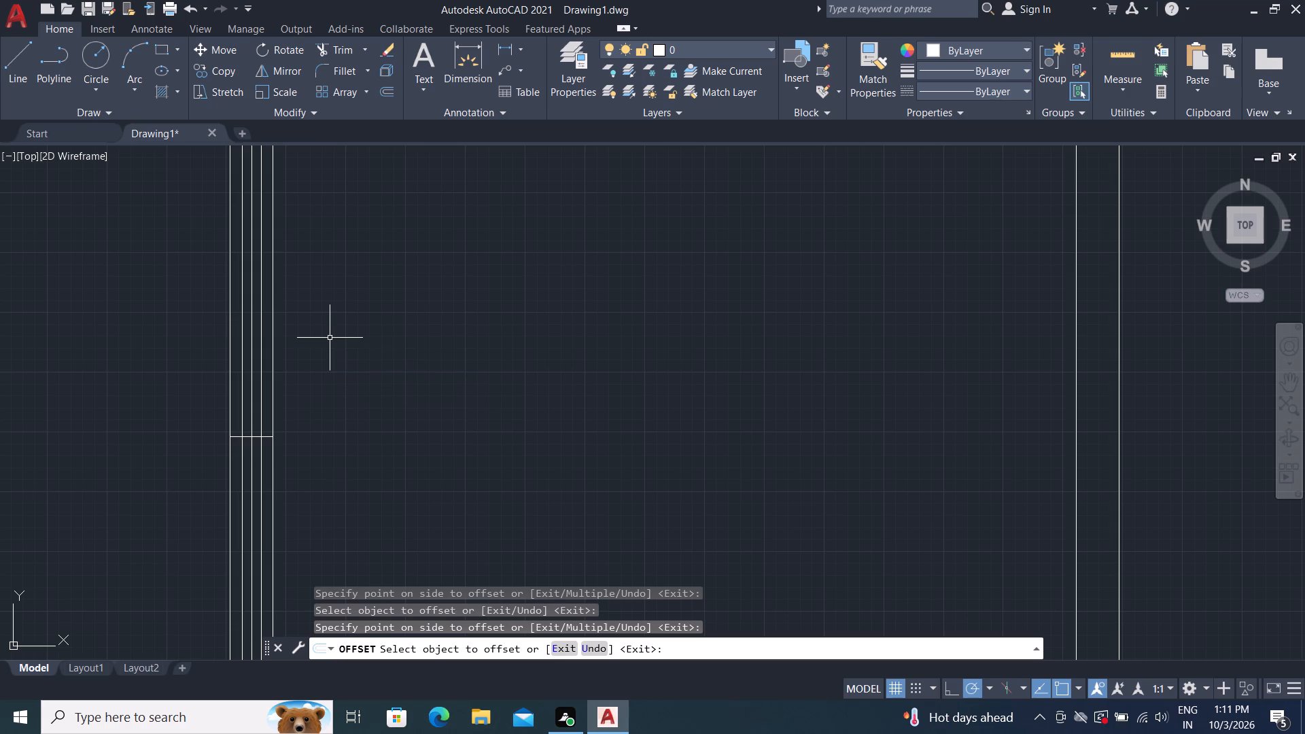
Trim the west wall's three inner lines beyond both window ends and remove the centre line between the ends.
text(TR)
key(space)
middle_drag(358, 448, 362, 302)
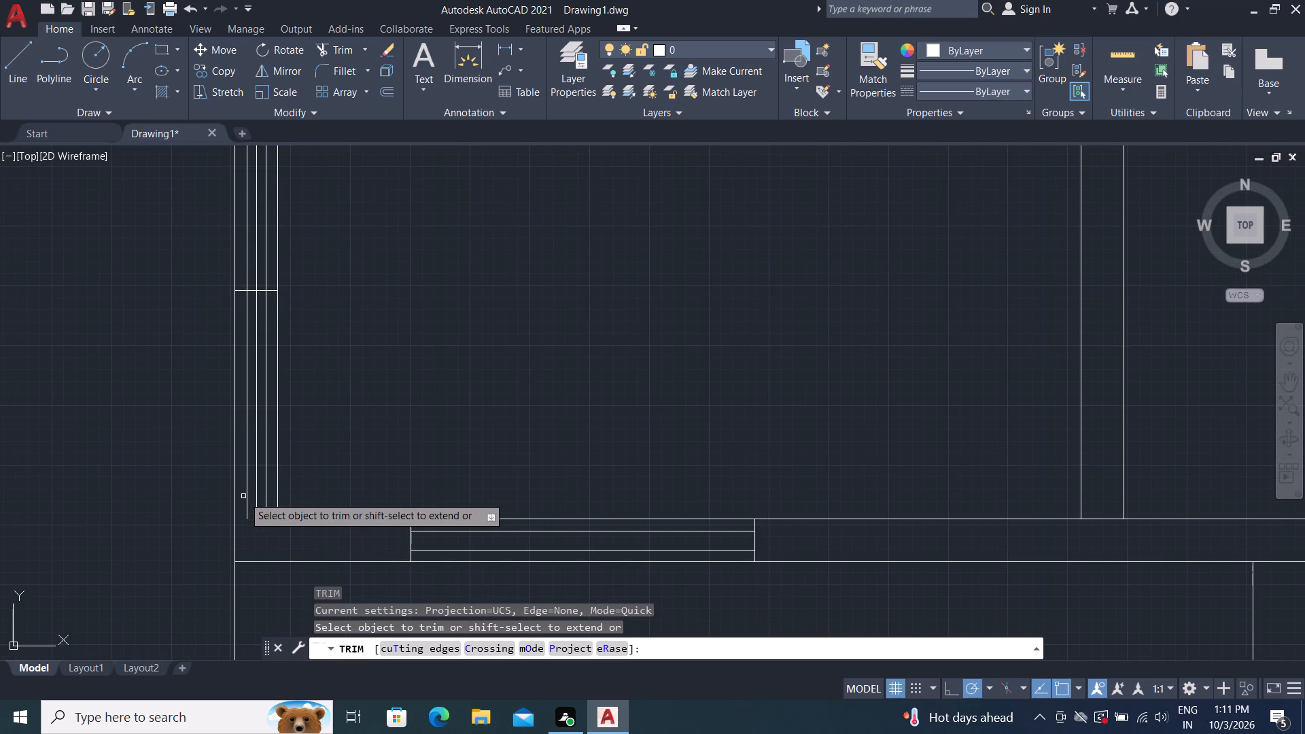
click(245, 496)
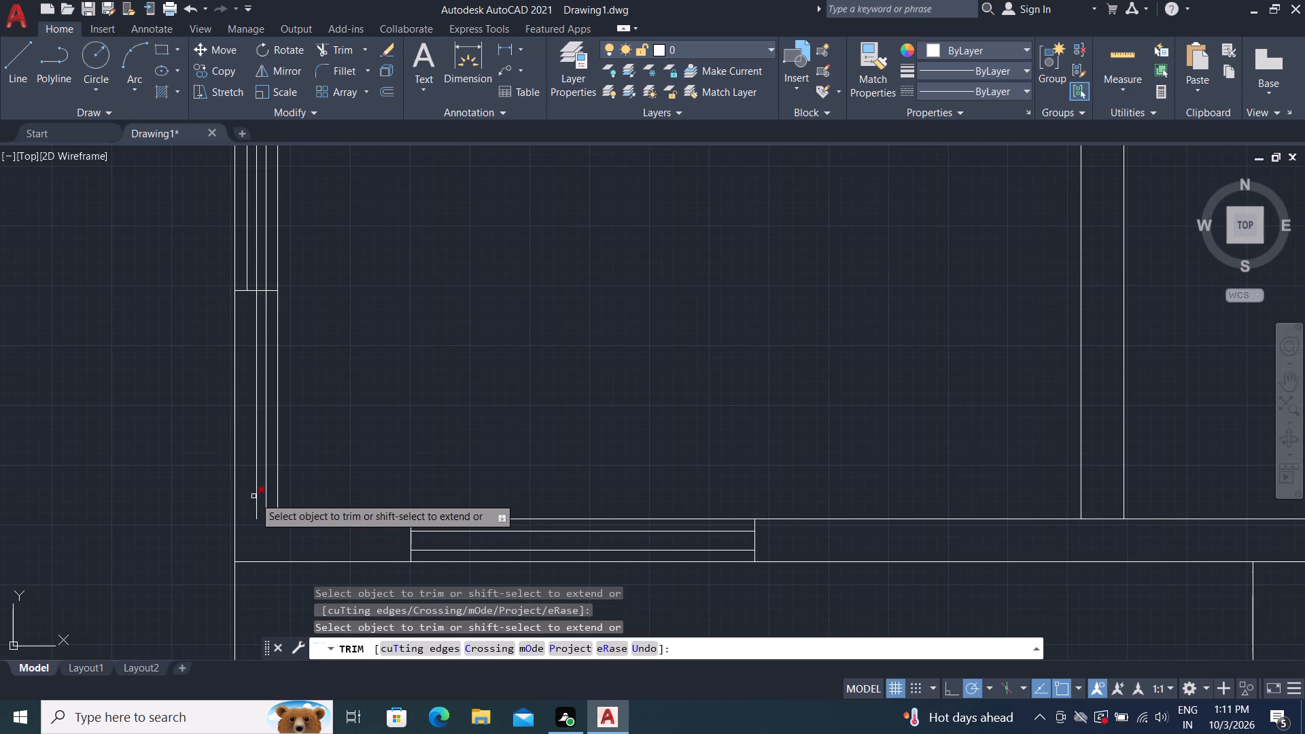
click(255, 497)
click(266, 500)
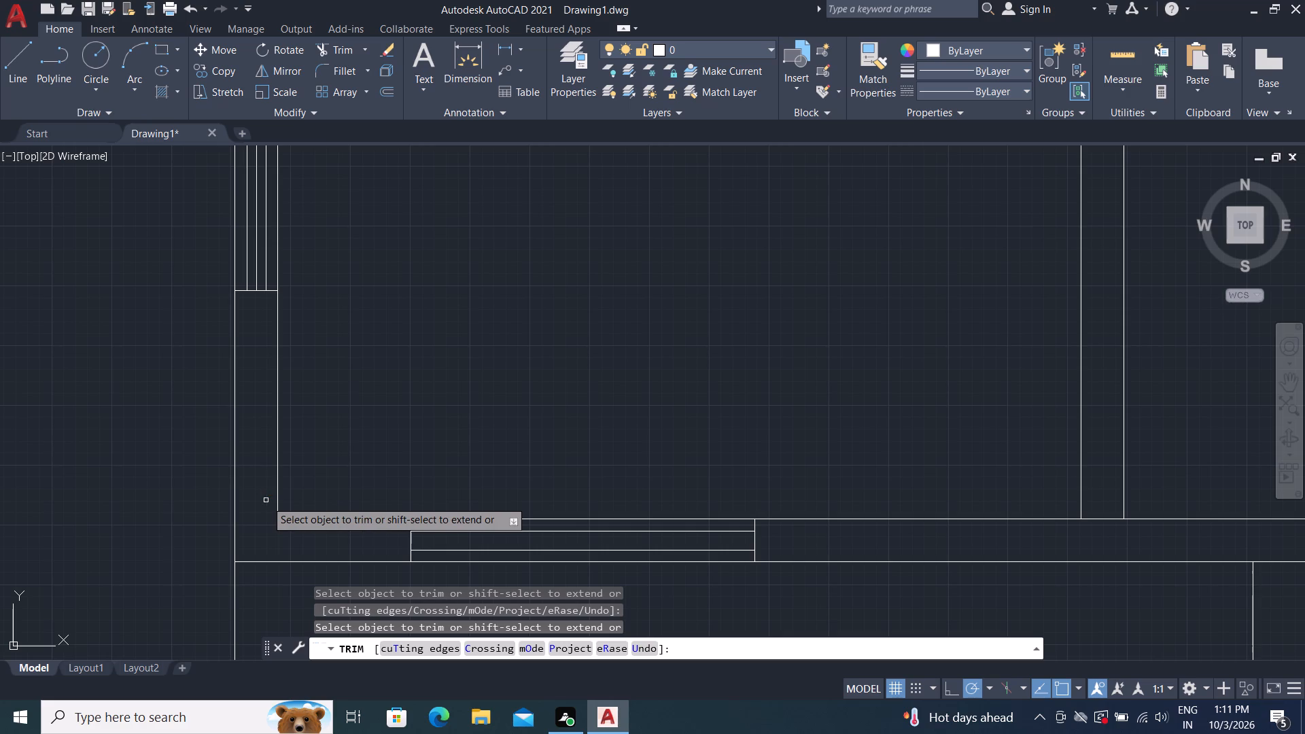
middle_drag(255, 436, 266, 653)
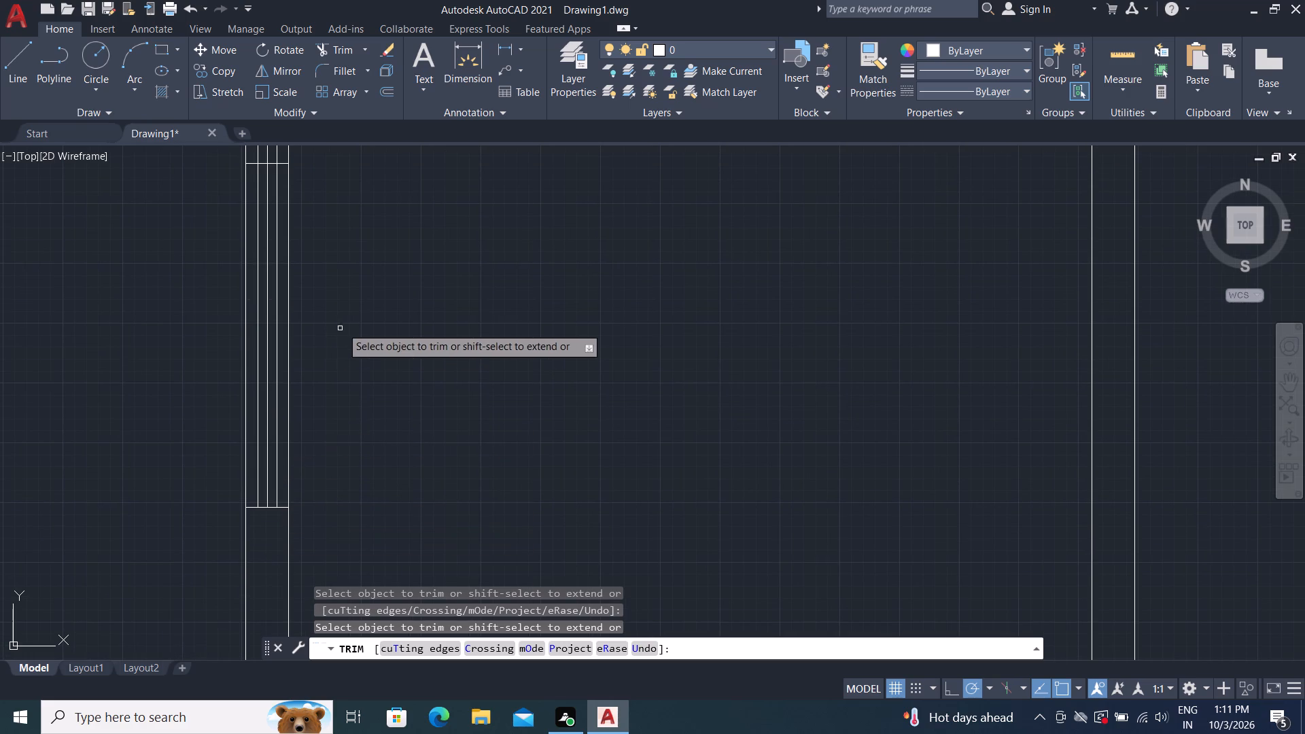
middle_drag(379, 295, 349, 435)
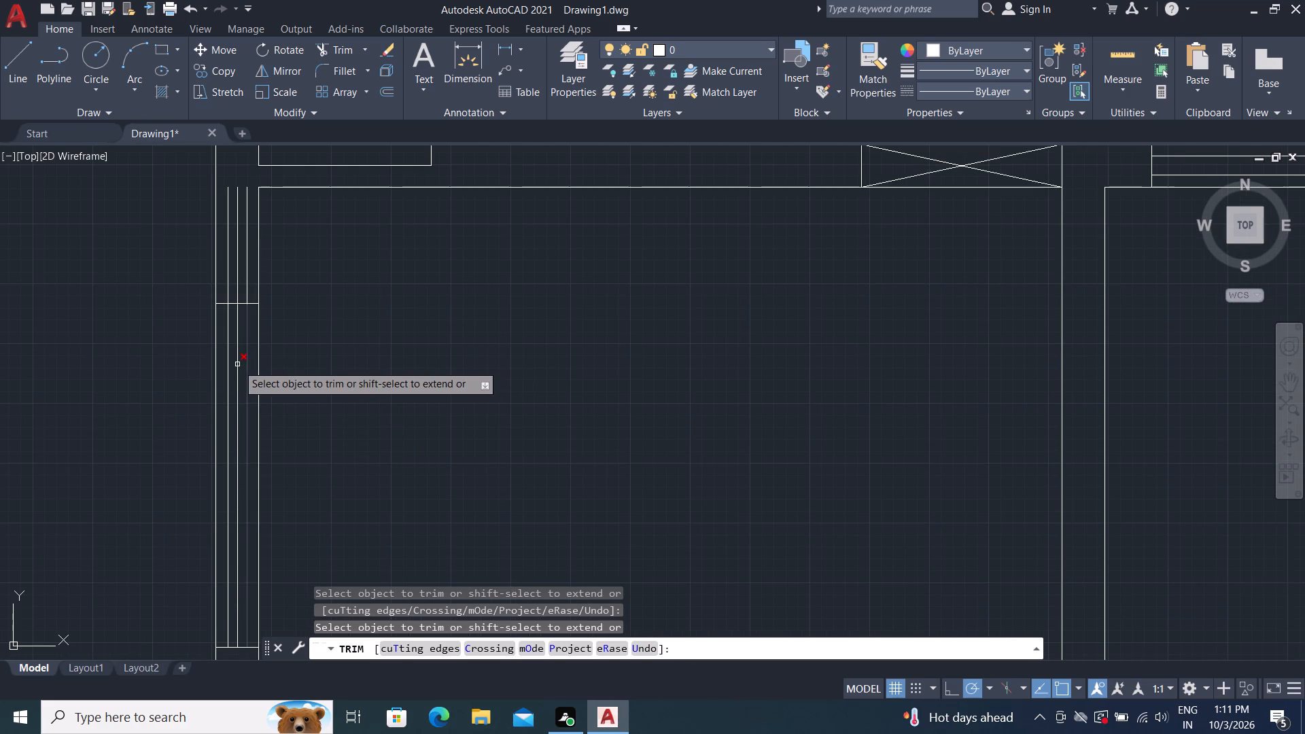
click(236, 364)
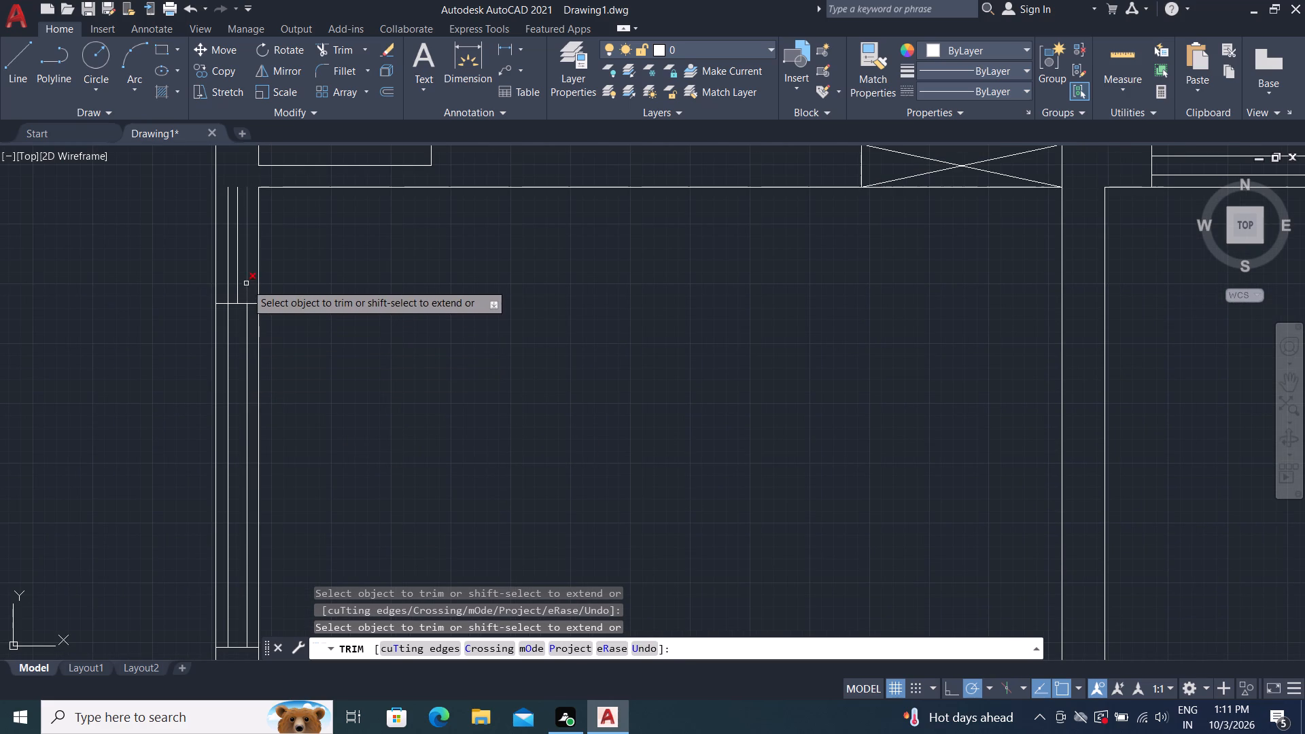
click(248, 280)
click(237, 277)
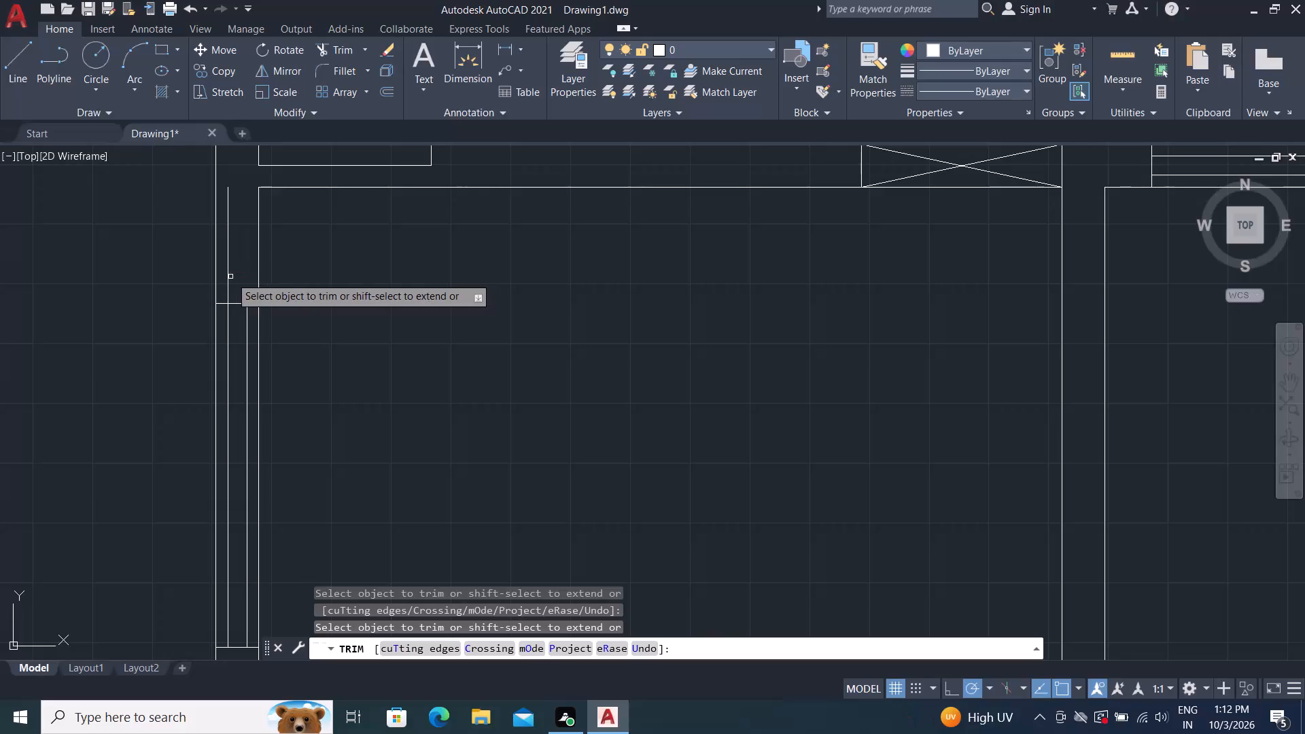
click(231, 266)
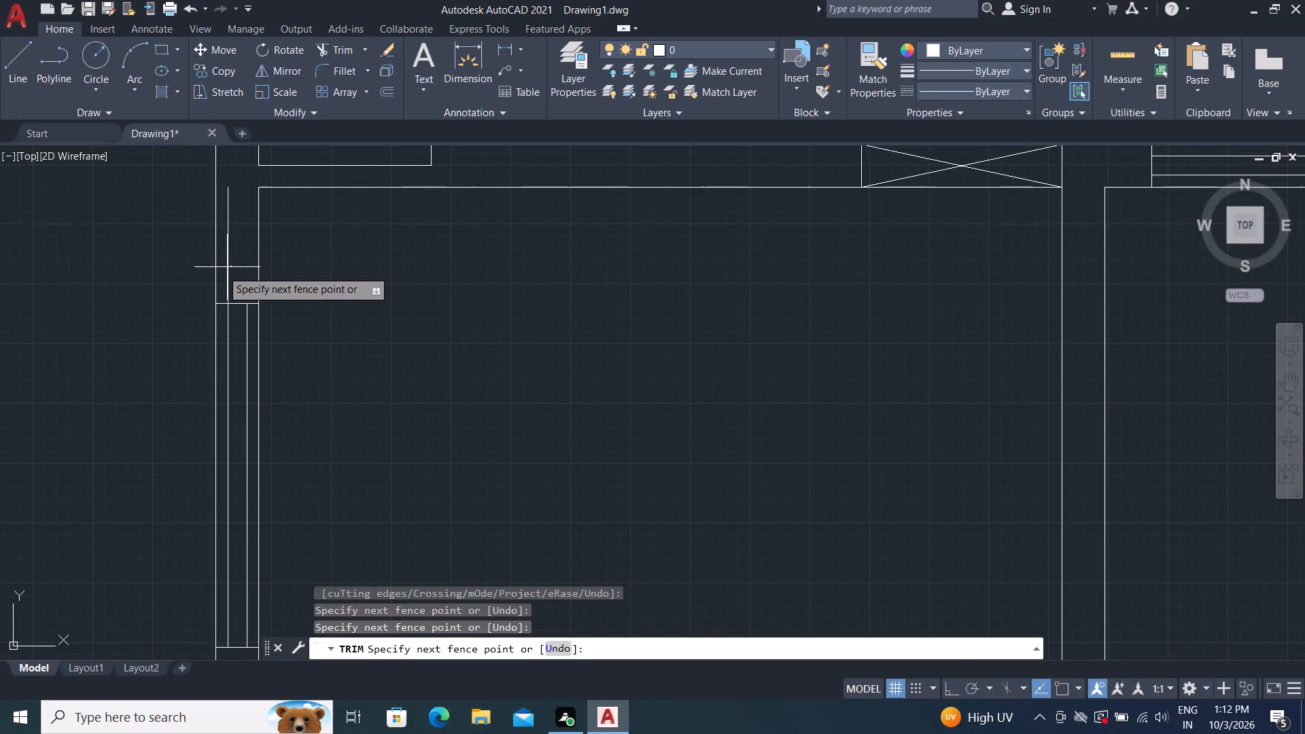
click(222, 270)
Trim the three inner lines of the front east room's east outer wall south of the window's south end.
scroll(109, 279, down, 2)
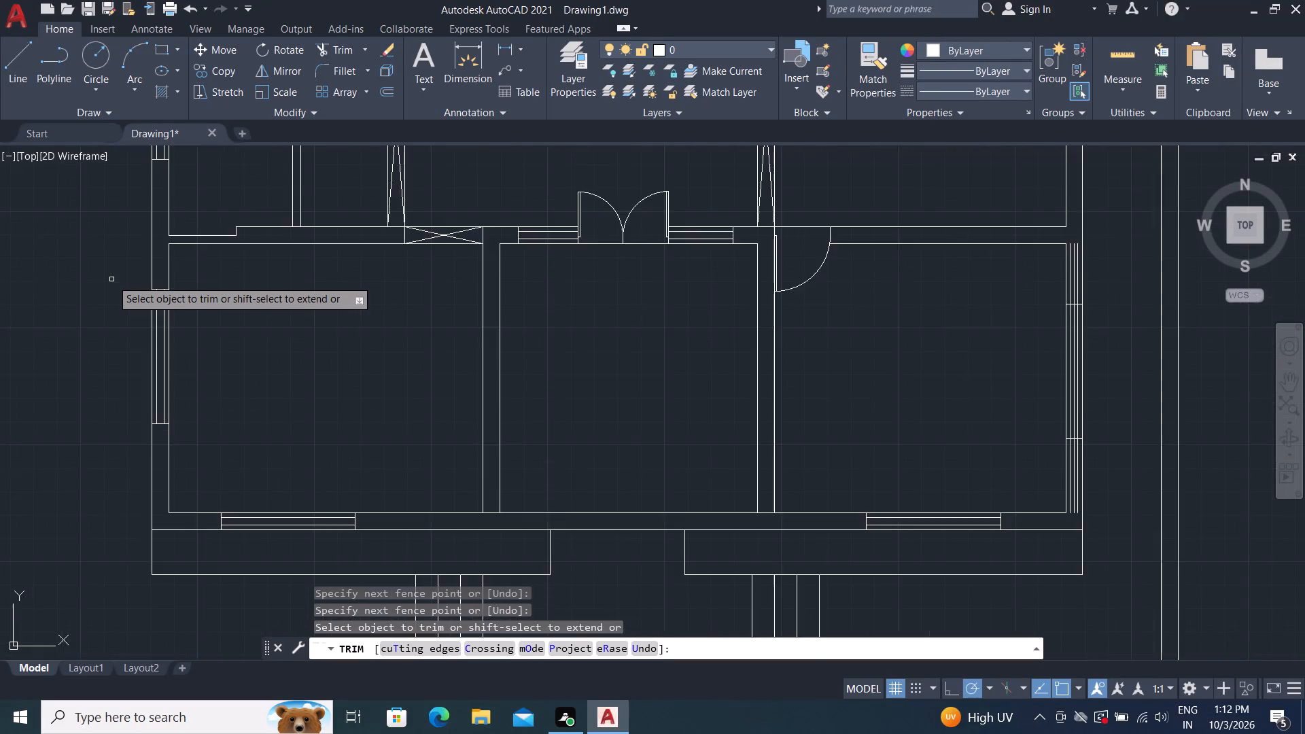
scroll(111, 279, down, 1)
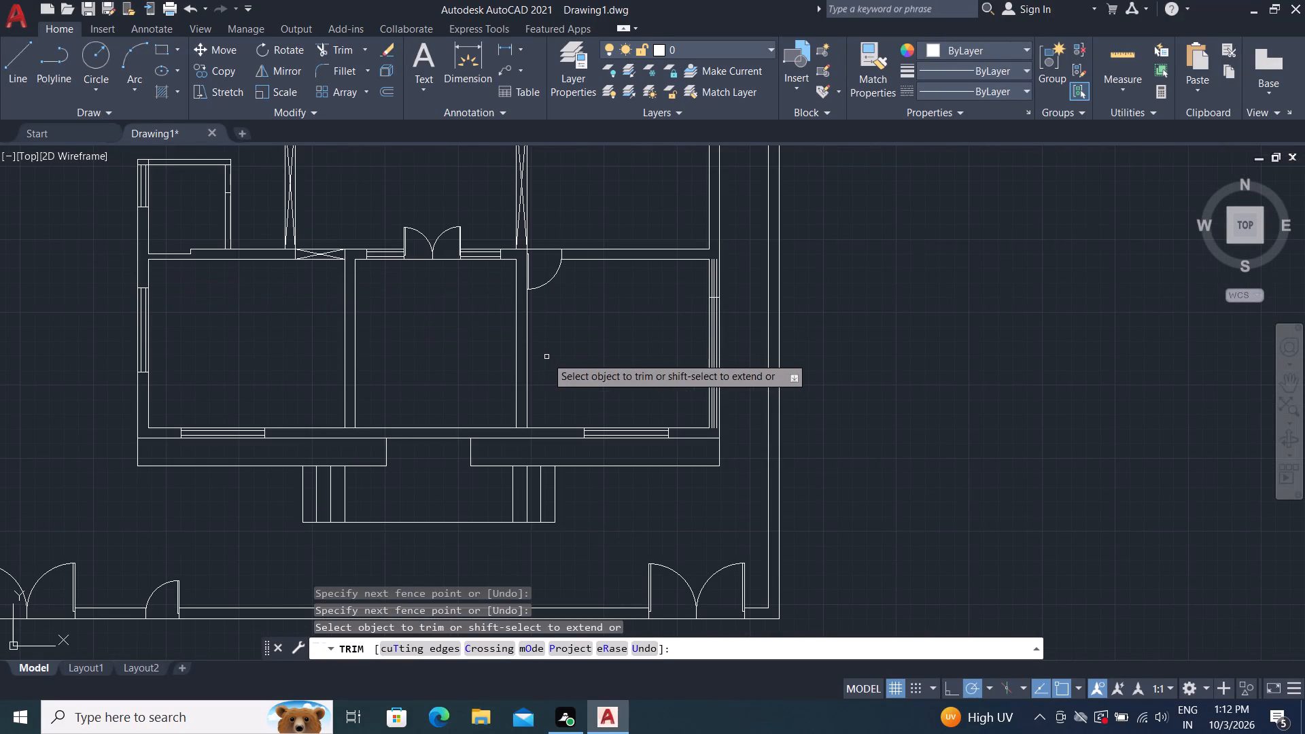
middle_drag(542, 357, 339, 344)
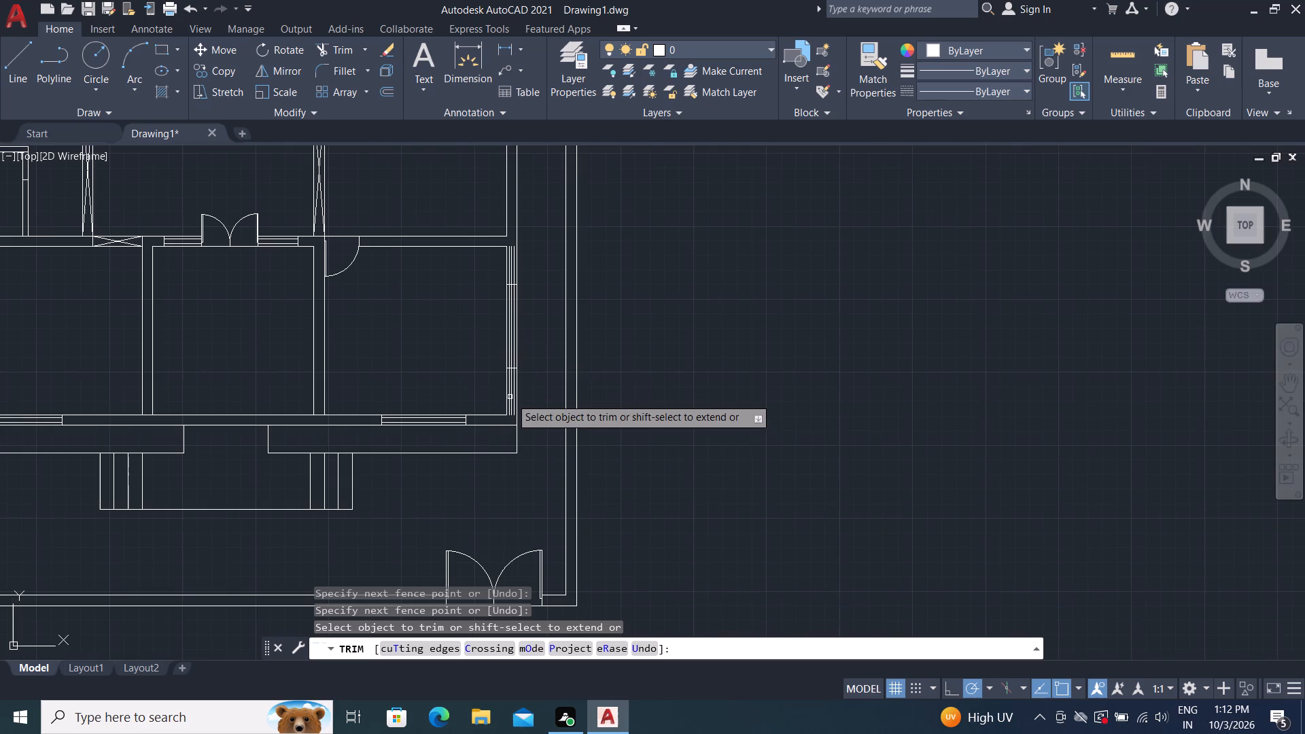
scroll(517, 408, up, 3)
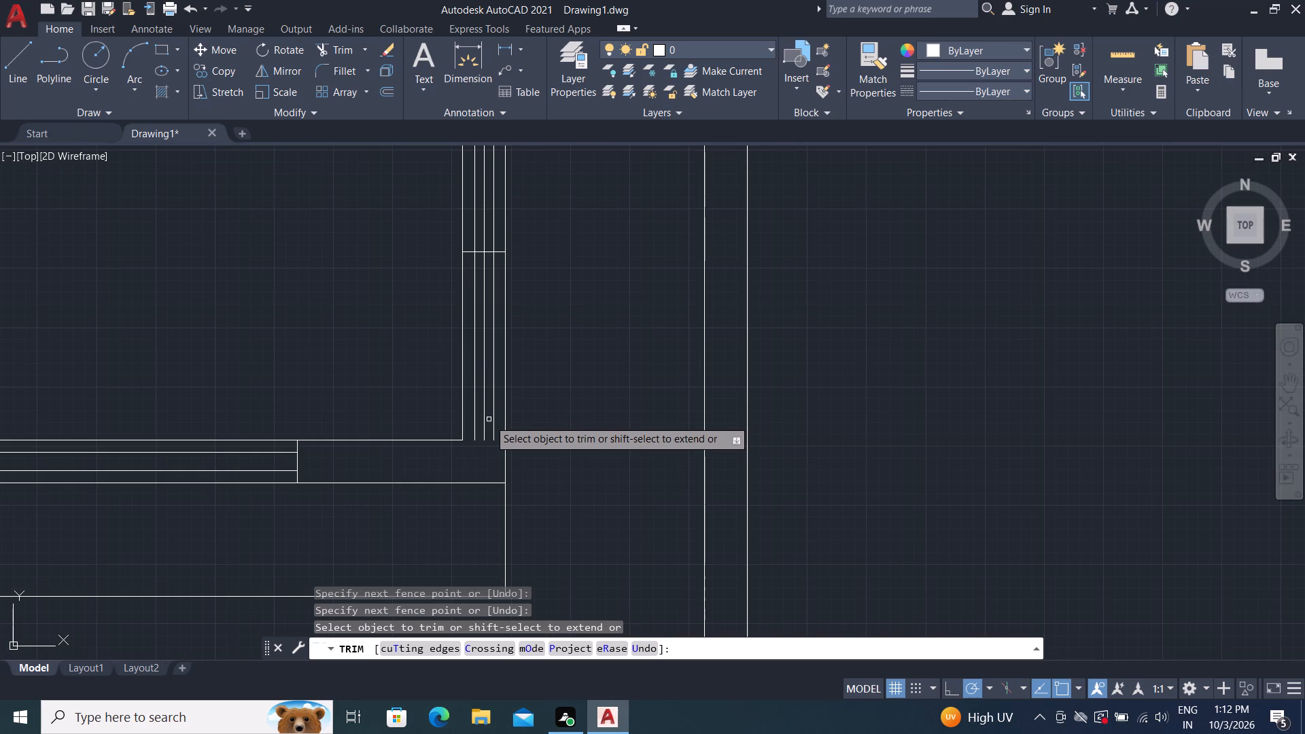
click(493, 423)
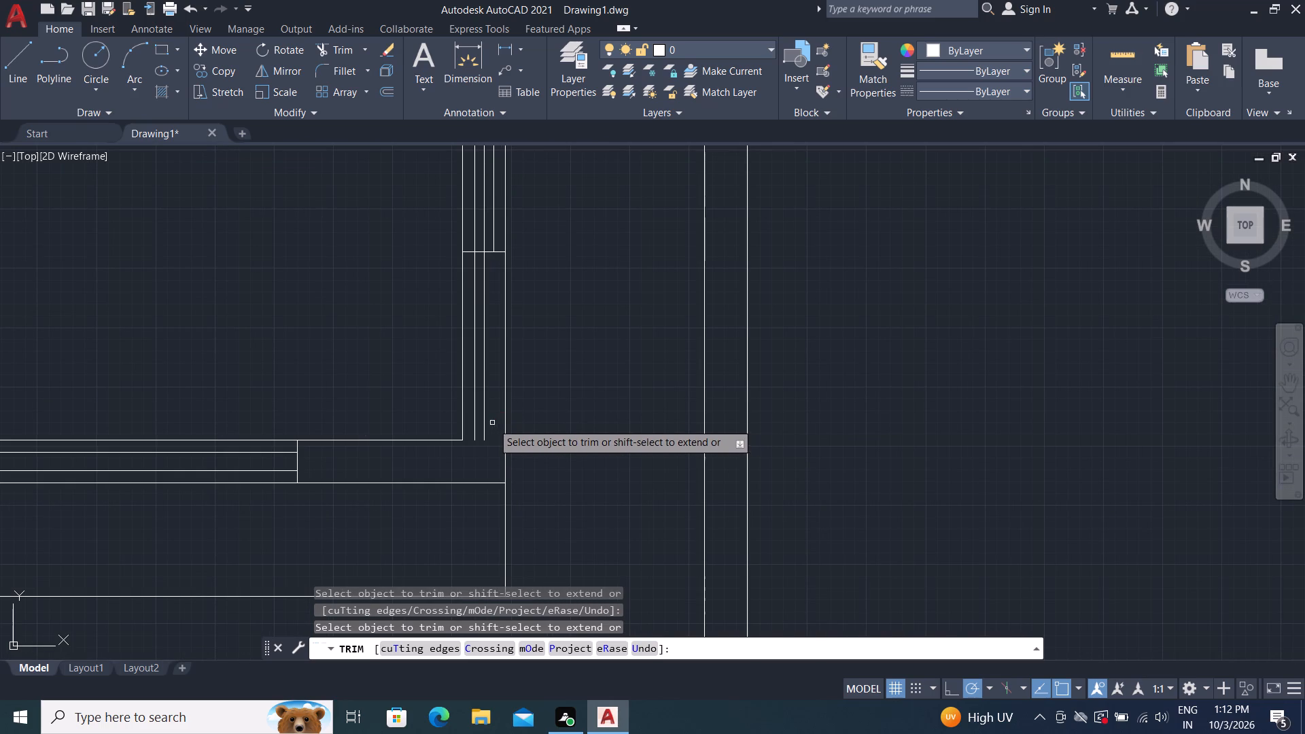
click(481, 417)
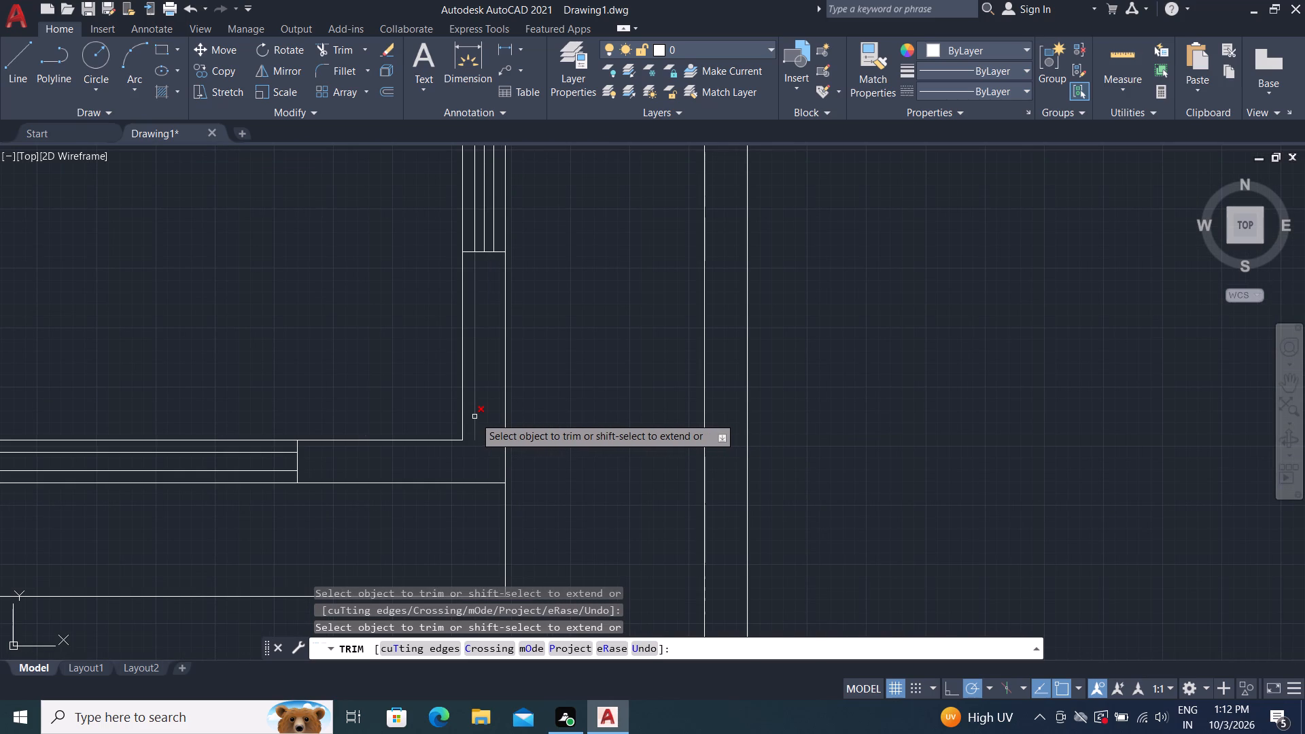
click(474, 417)
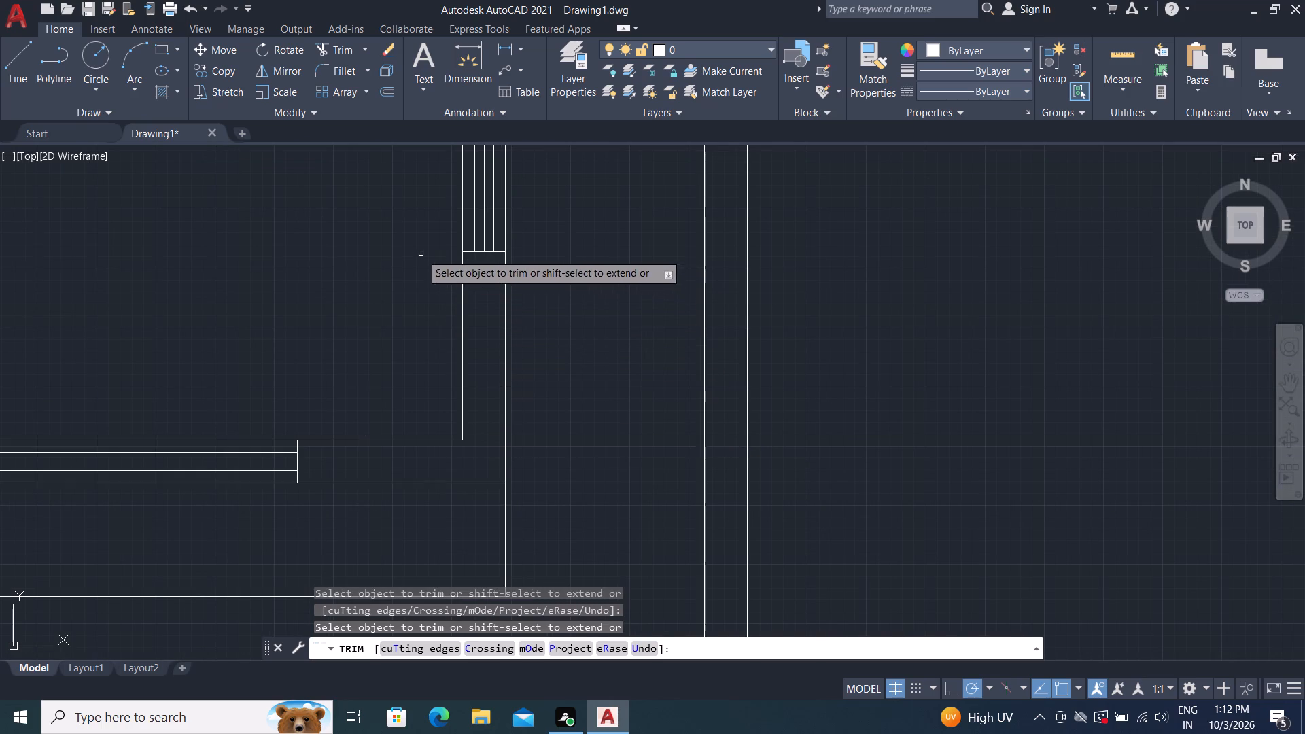
Trim away the east window's centre line and the three inner lines north of the window's north end.
middle_drag(421, 254, 428, 332)
middle_drag(364, 368, 362, 436)
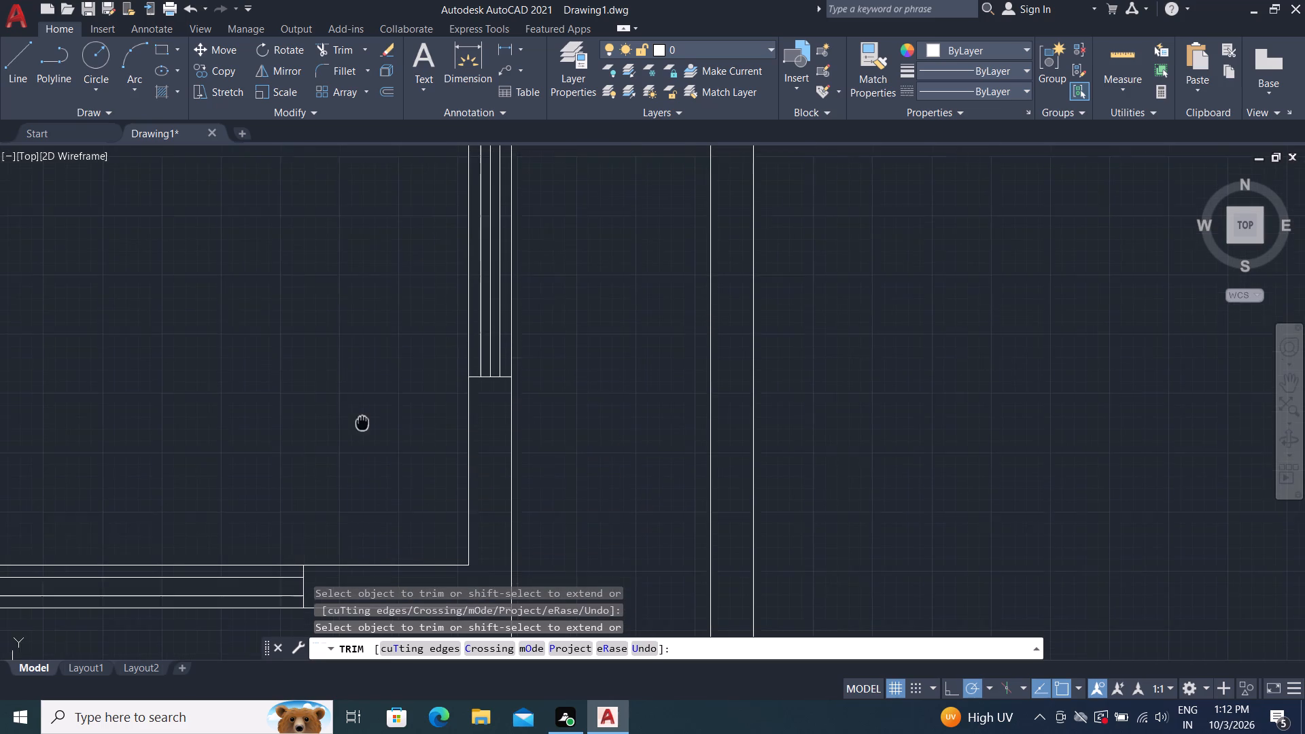
middle_drag(362, 436, 351, 557)
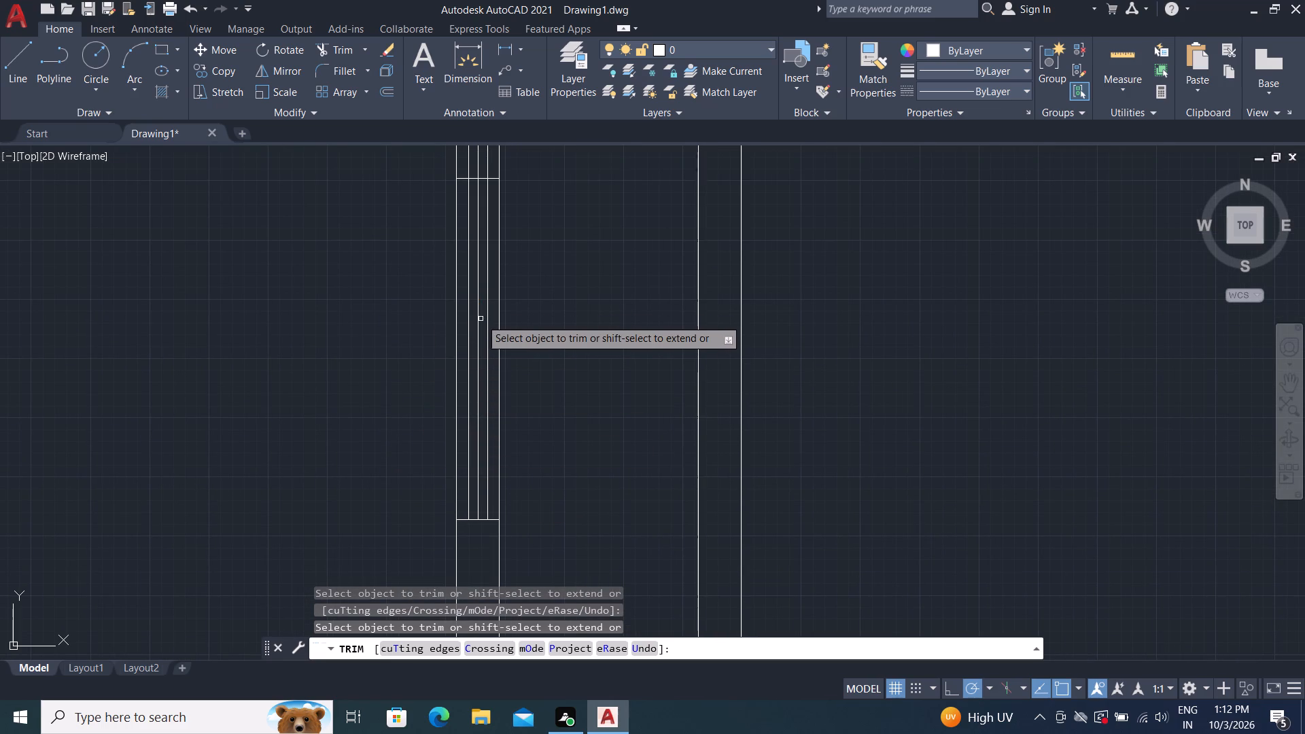
click(478, 319)
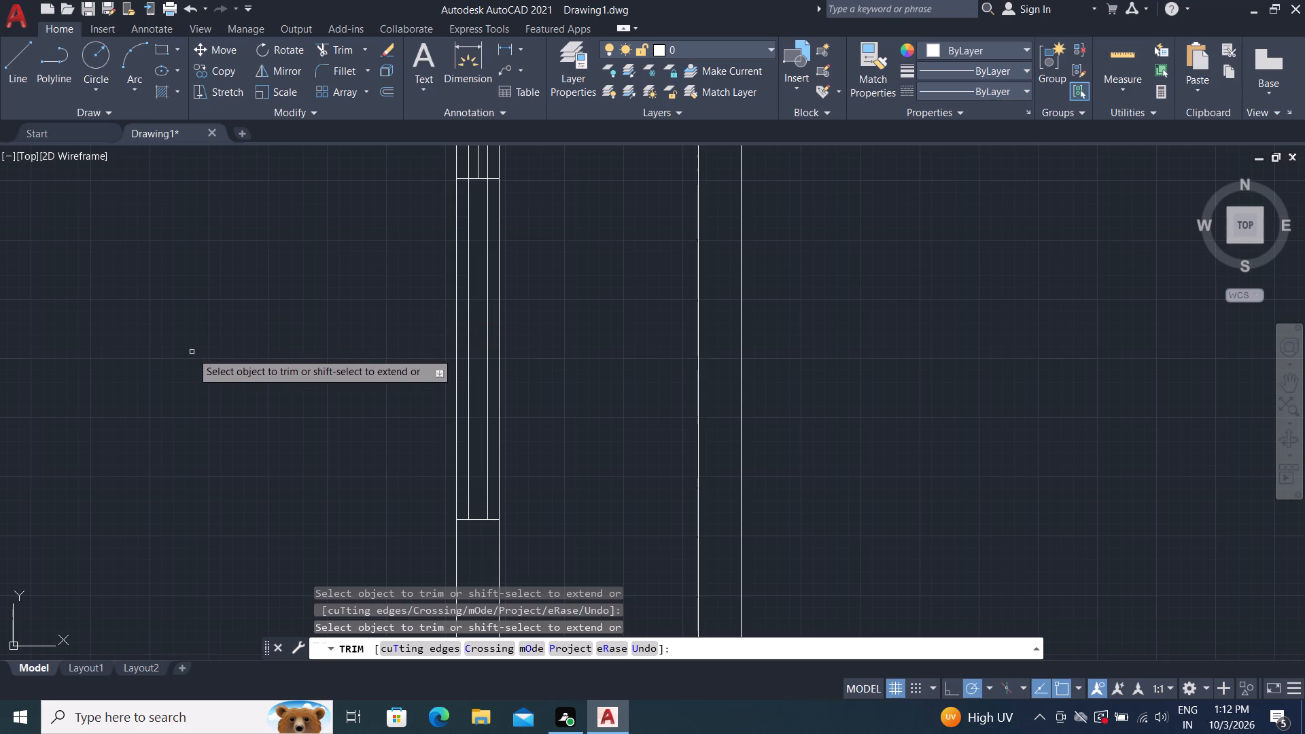
middle_drag(224, 319, 324, 733)
scroll(403, 391, down, 1)
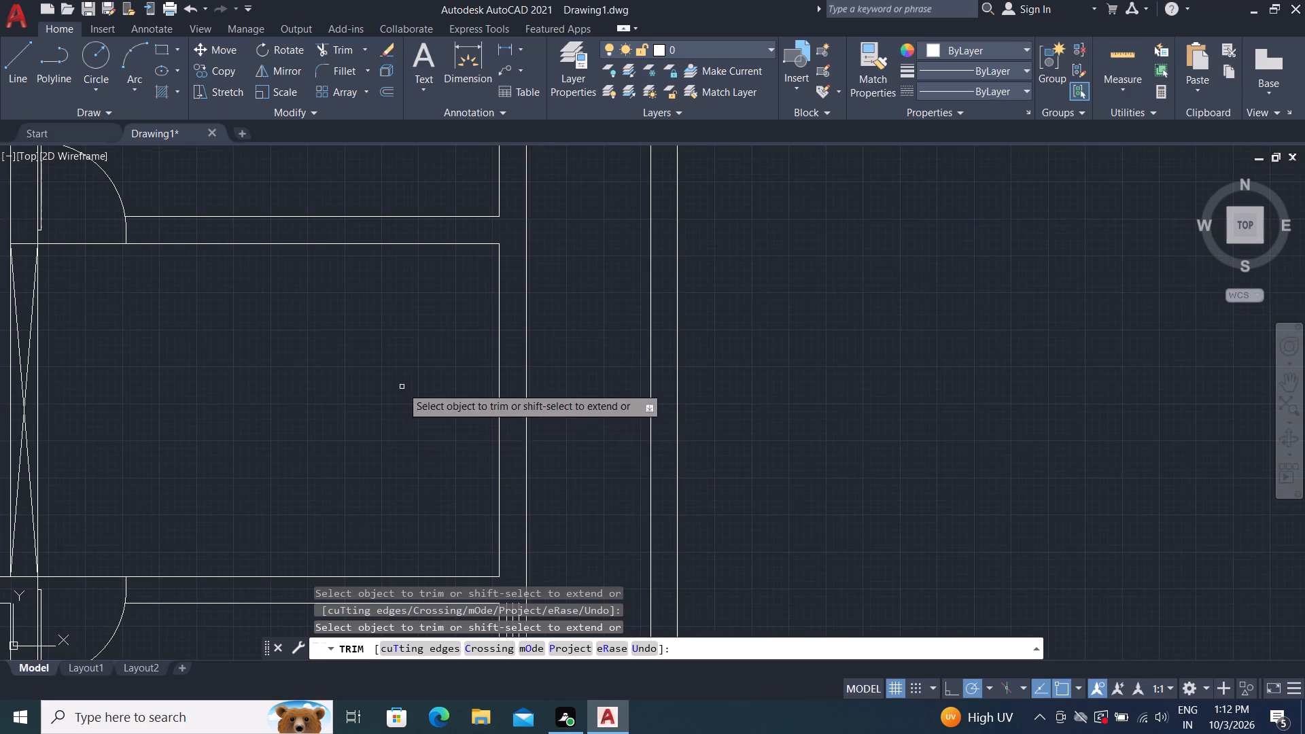
middle_drag(392, 420, 238, 158)
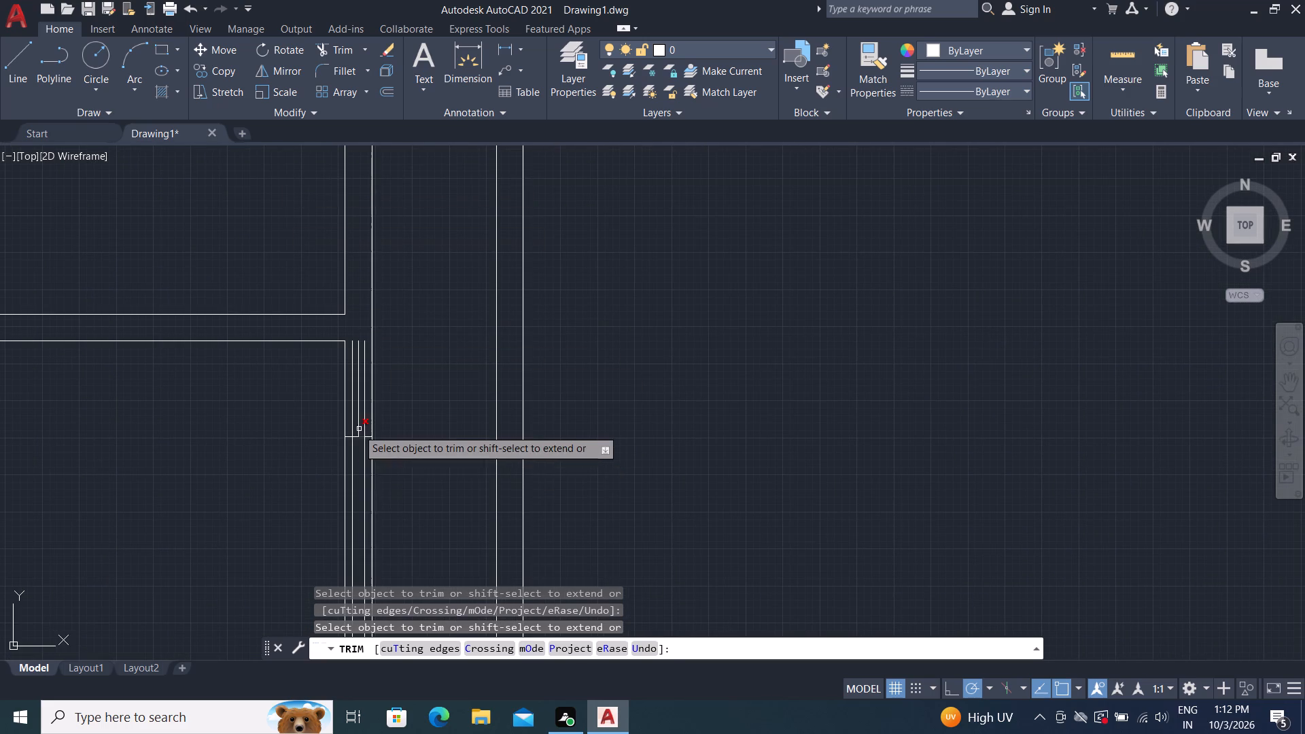
scroll(355, 432, up, 3)
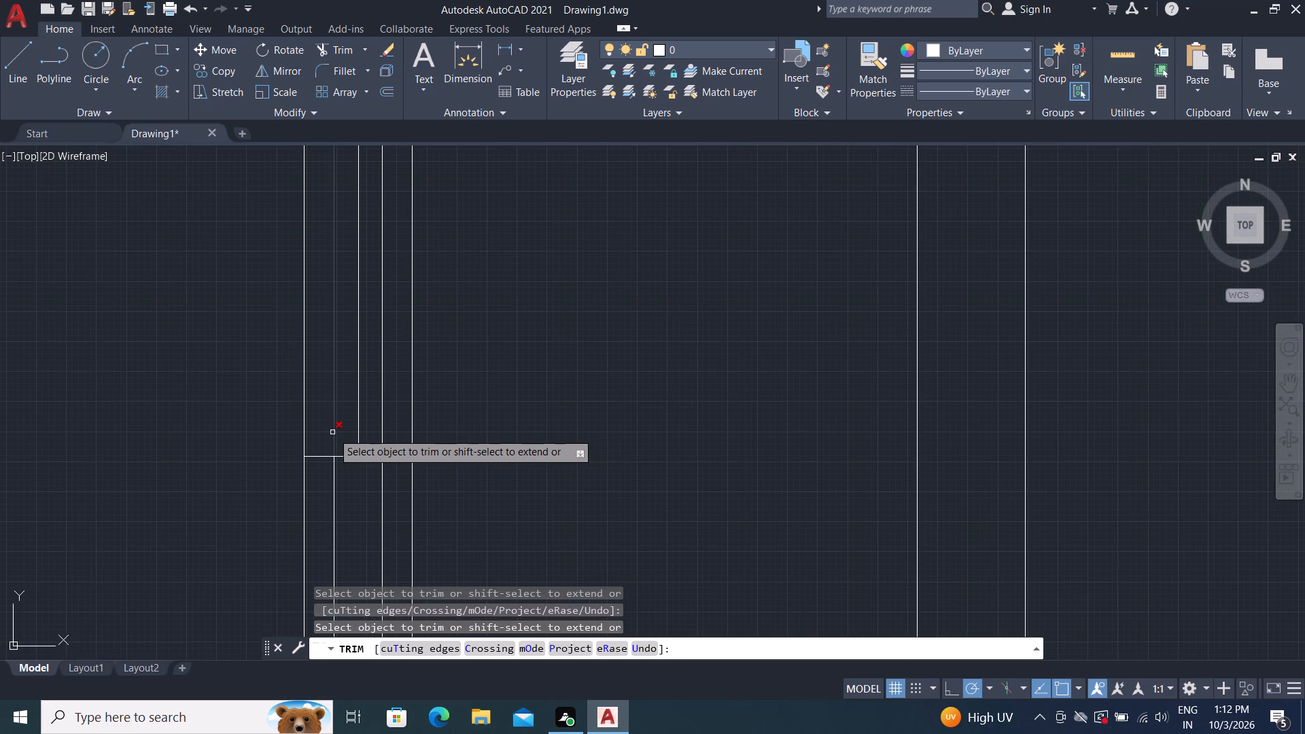
click(332, 432)
click(357, 434)
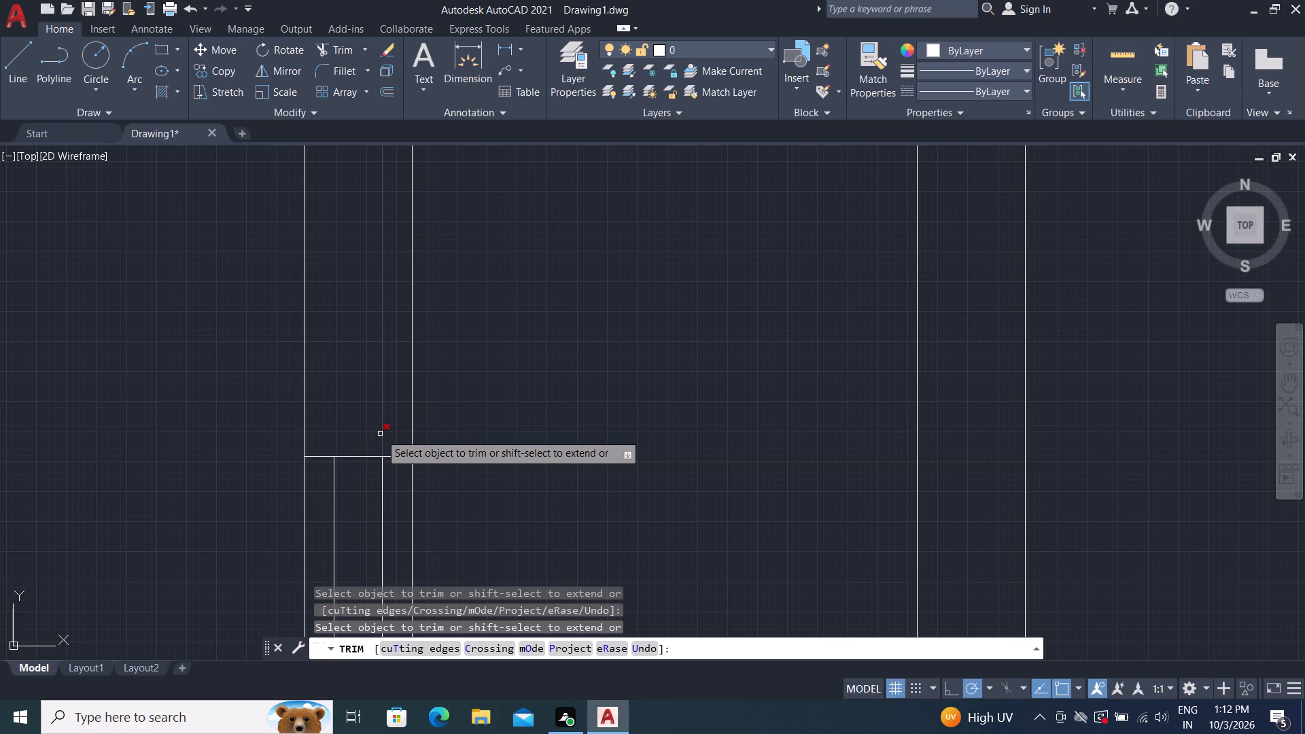
click(380, 434)
Extend the front middle room's west and east inner wall faces south across the front wall to its outer face.
scroll(189, 346, down, 1)
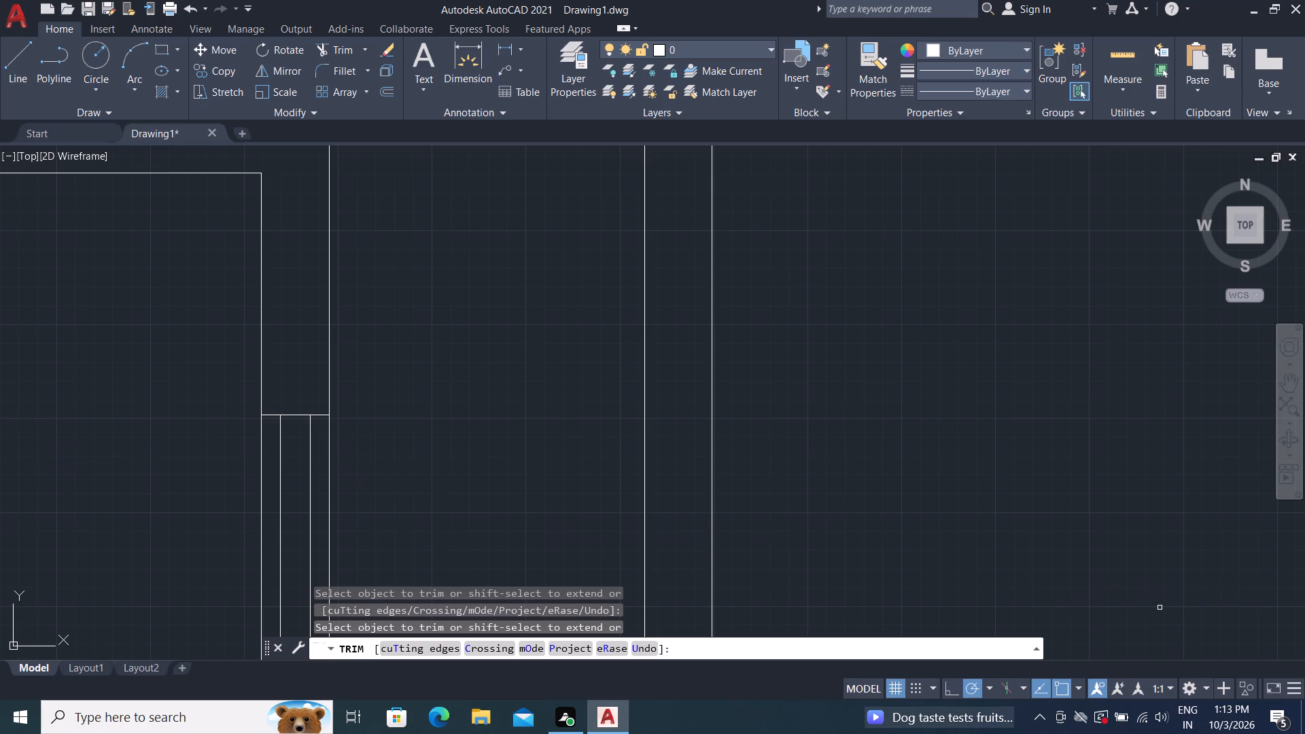
scroll(689, 451, down, 2)
scroll(922, 357, down, 2)
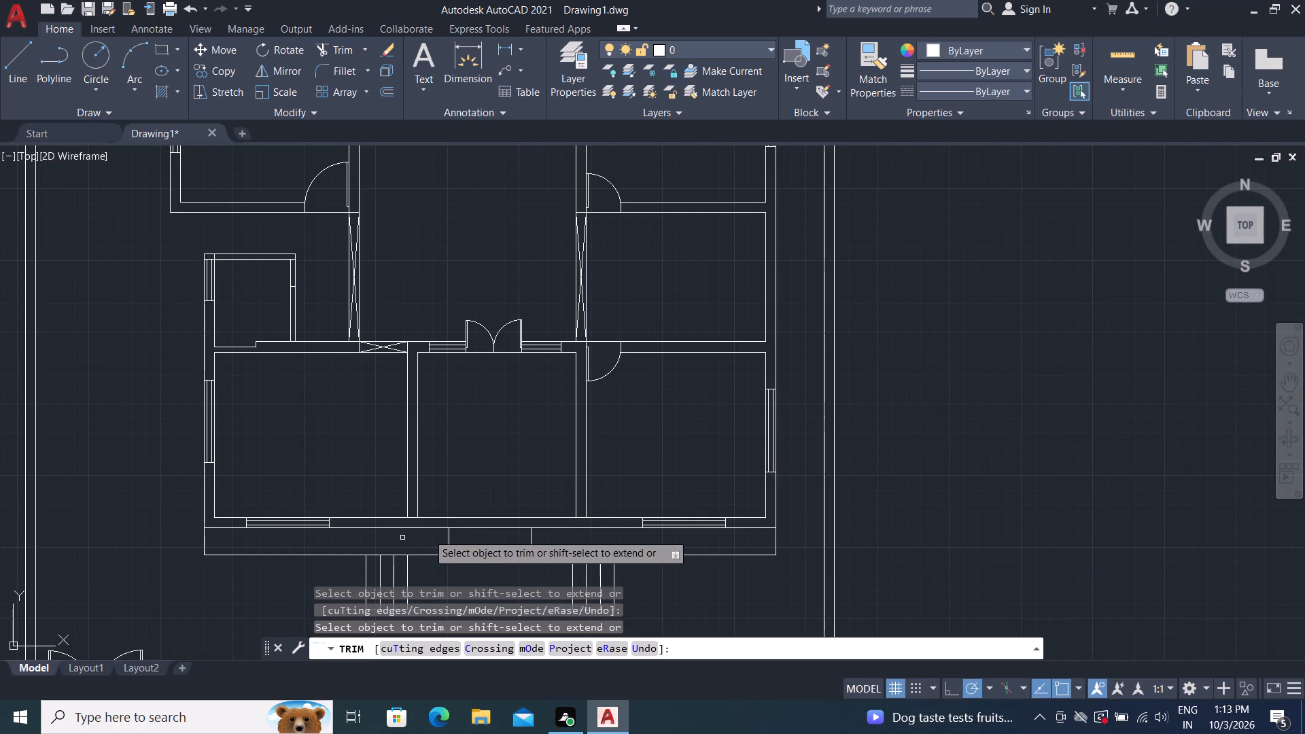
scroll(427, 536, up, 1)
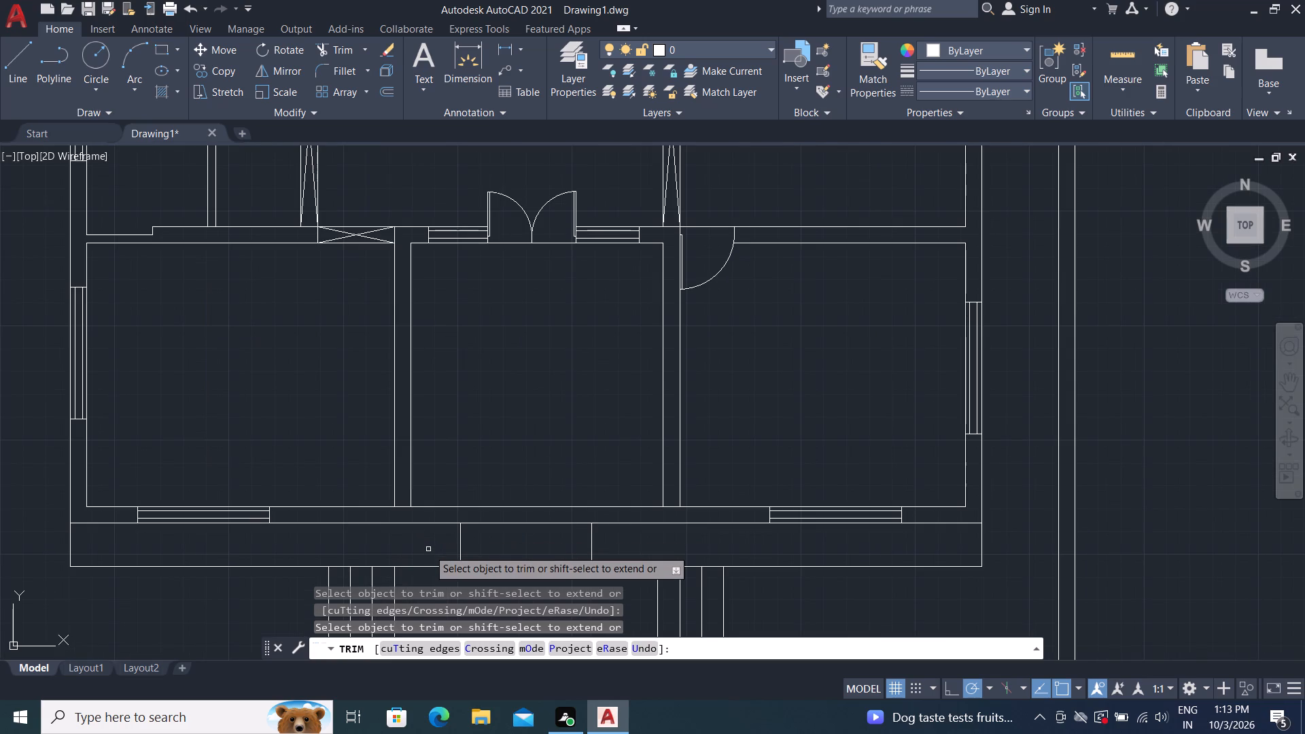
key(Escape)
text(EX)
key(space)
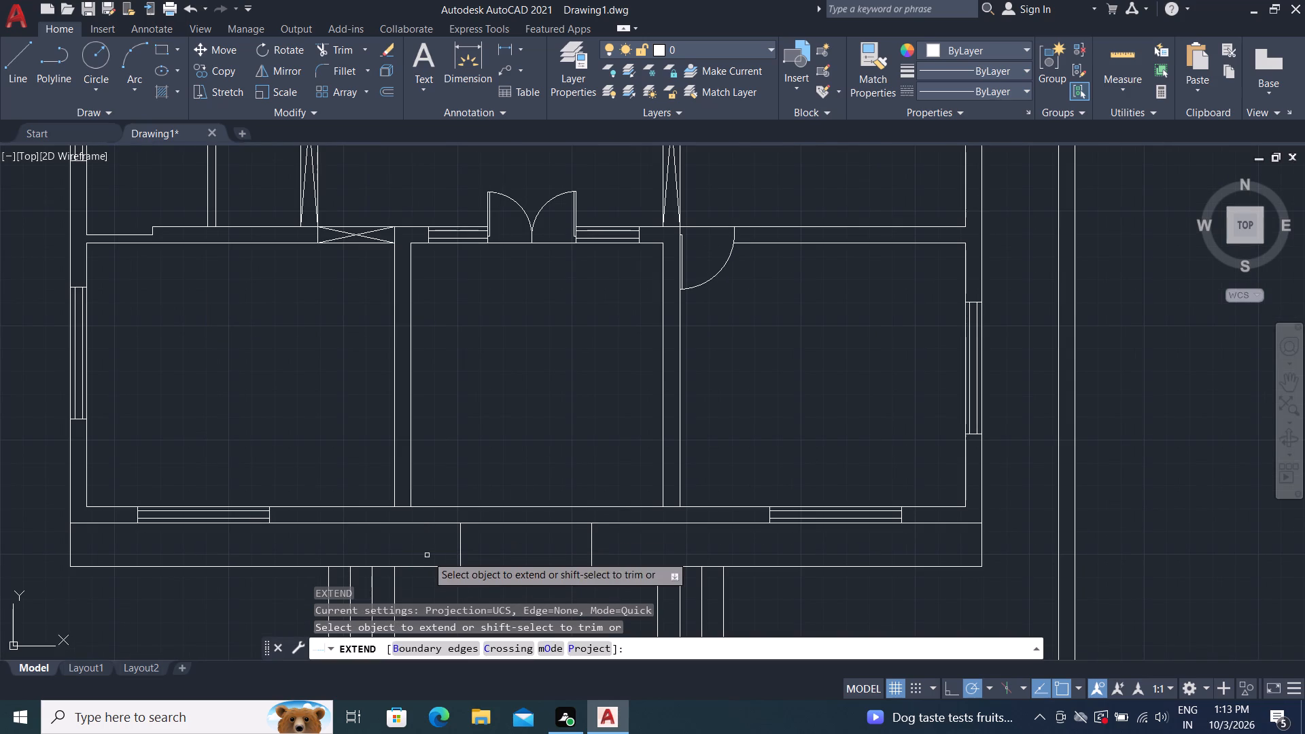
click(410, 500)
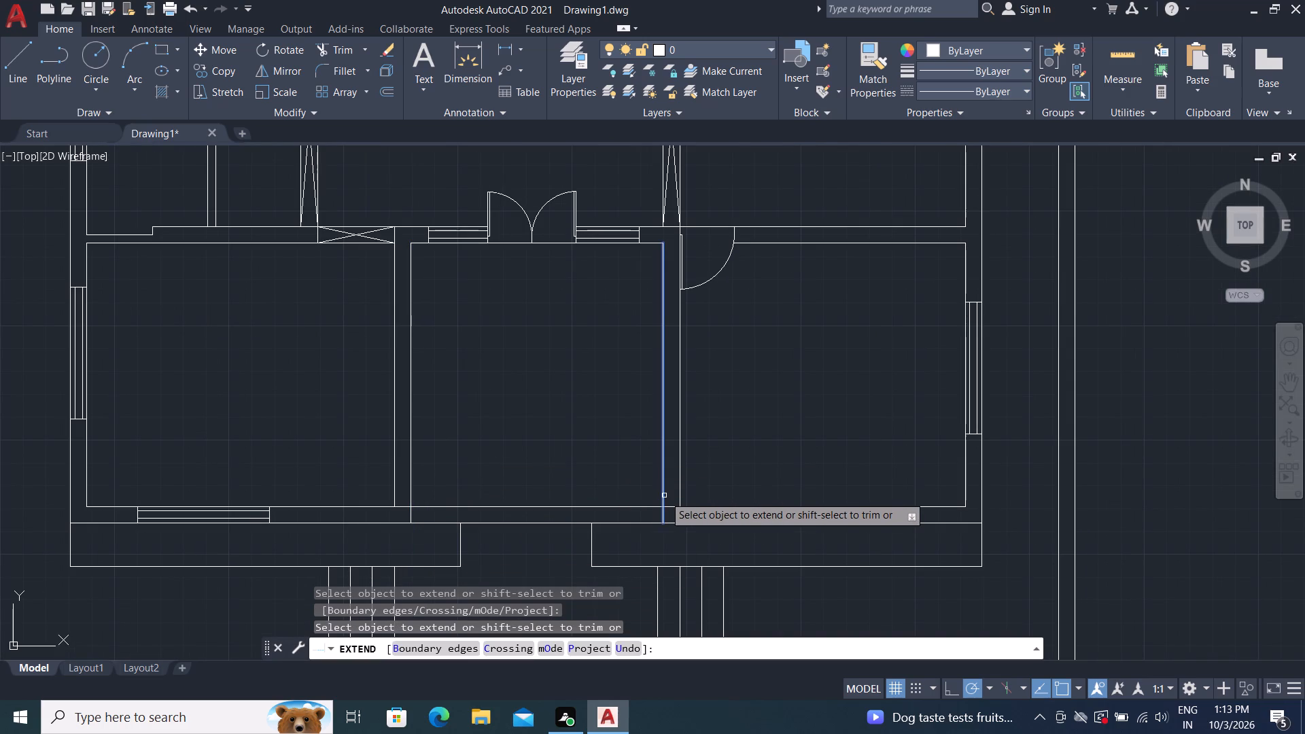
click(664, 495)
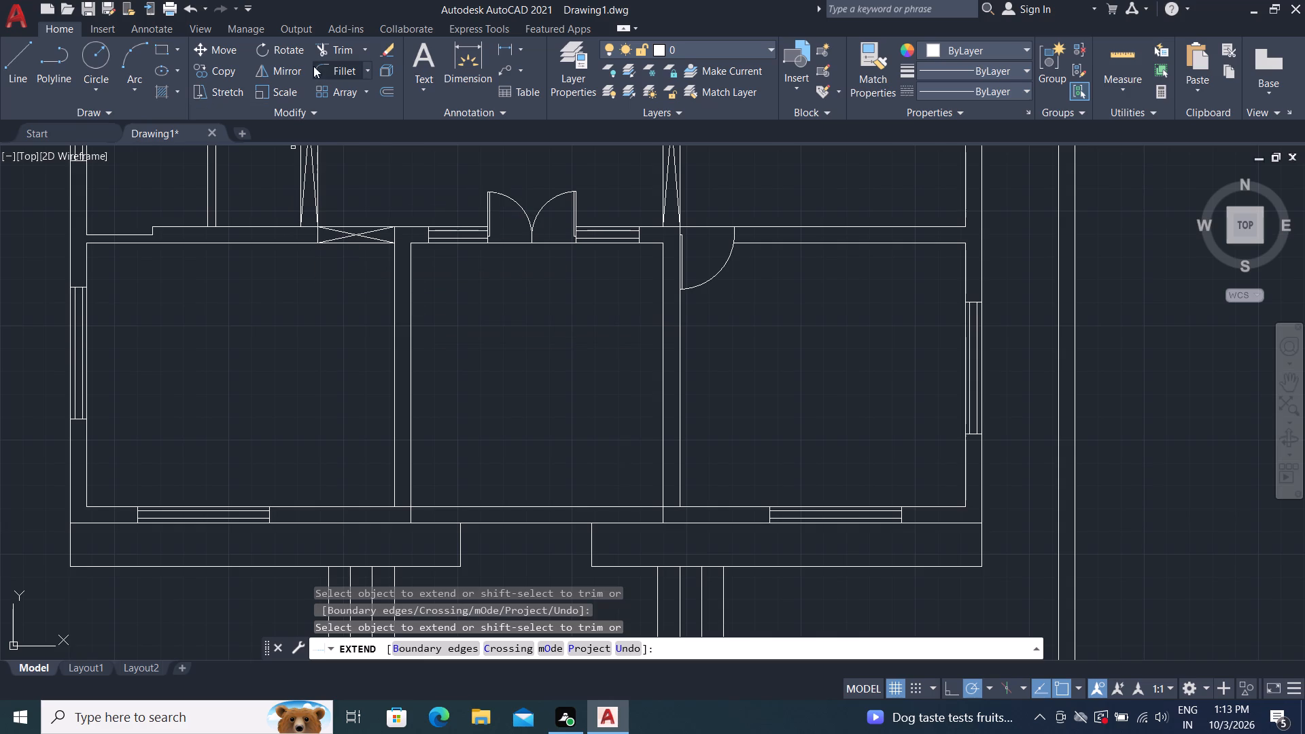
Trim the front wall's inner face line across the middle room and across both of its side walls' thicknesses.
click(324, 46)
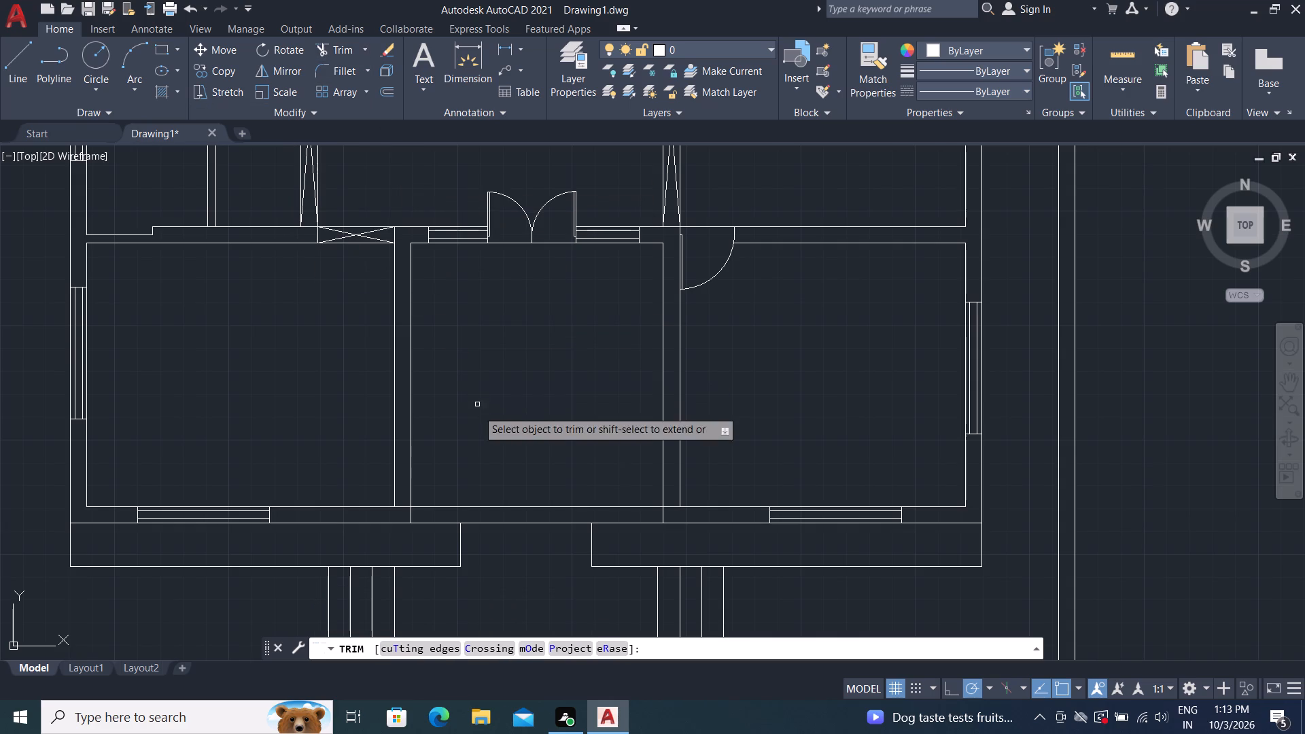
click(539, 506)
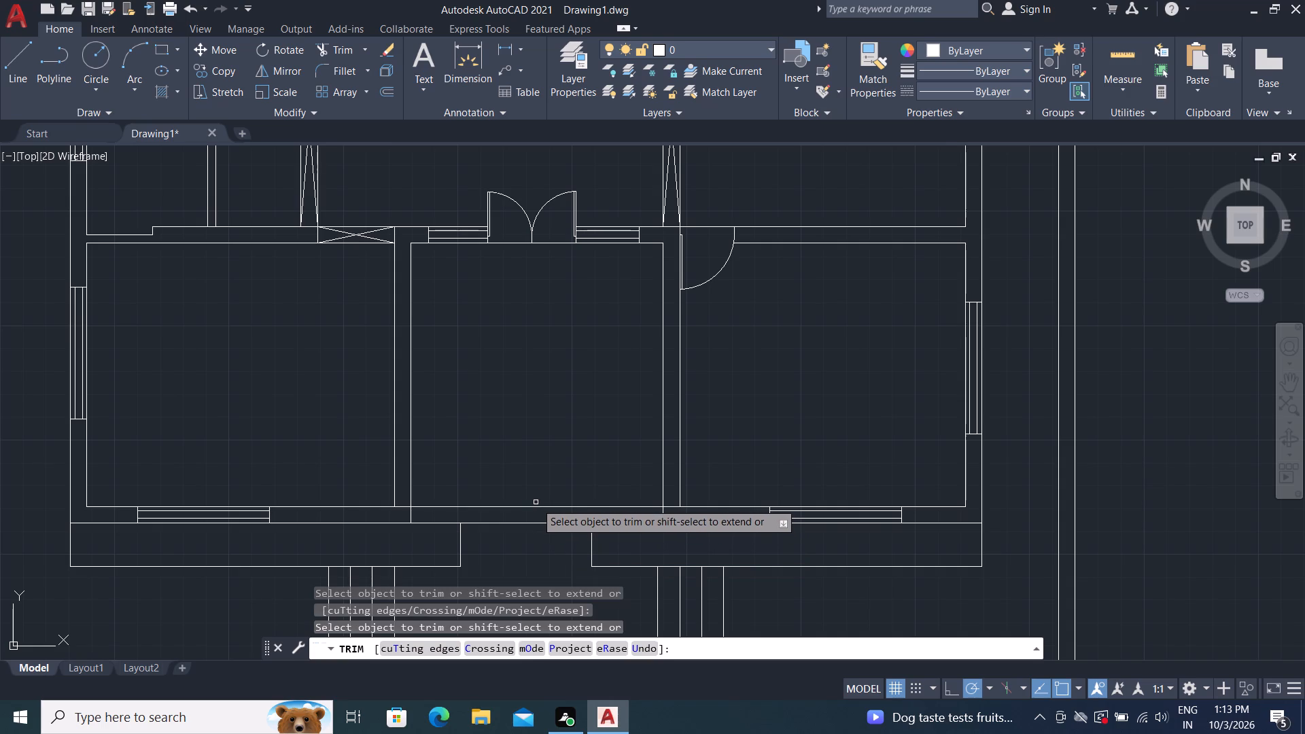
click(537, 506)
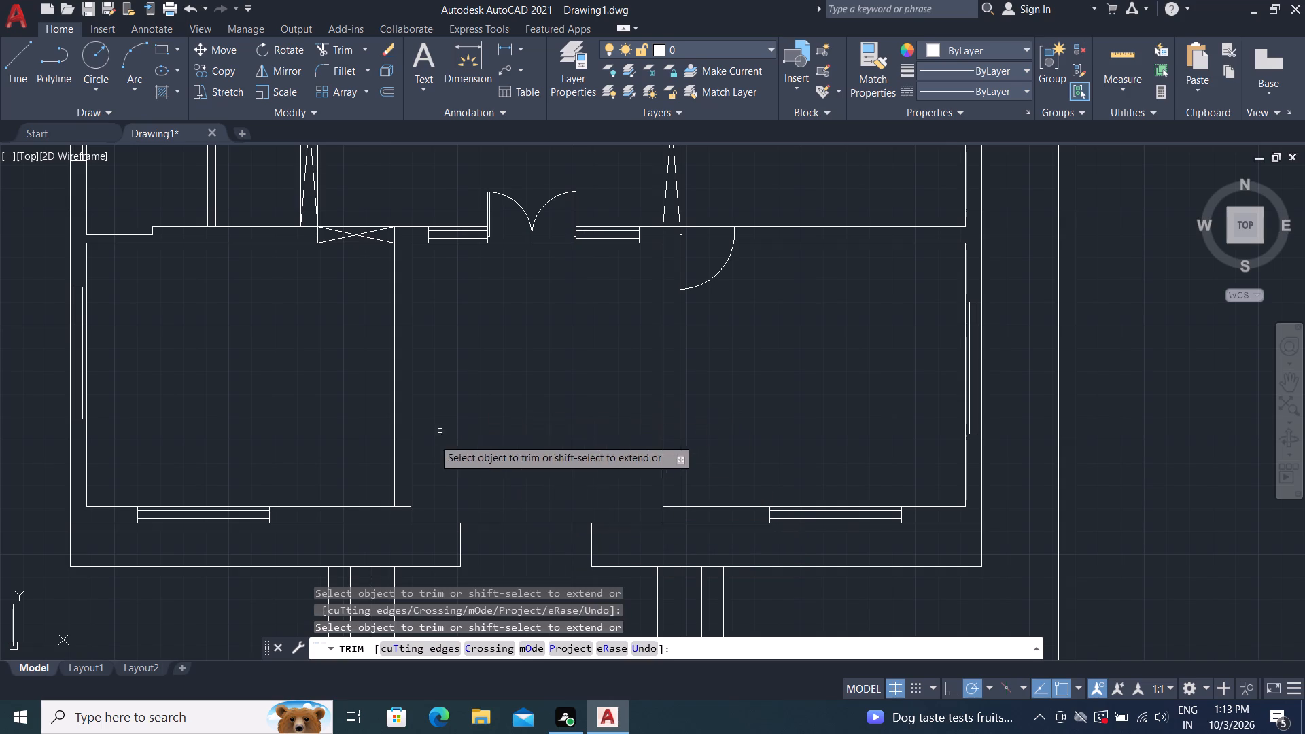
click(400, 505)
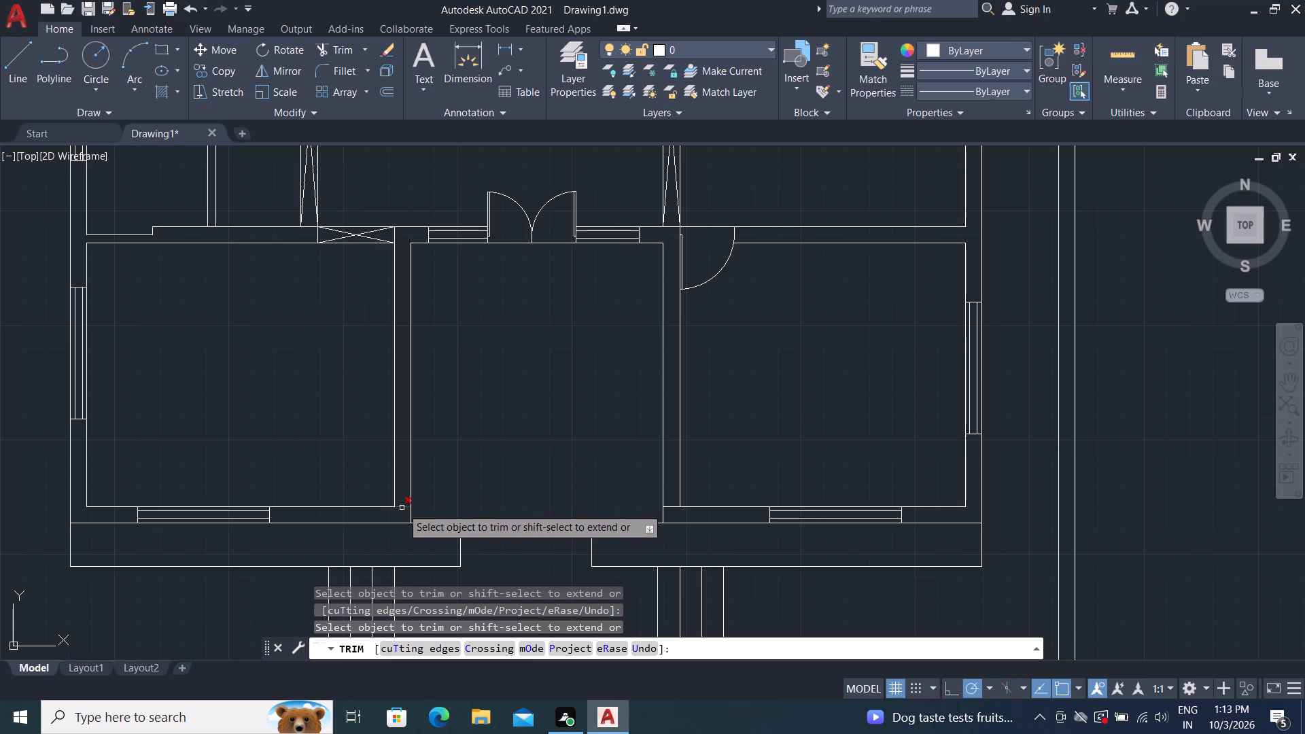
click(402, 508)
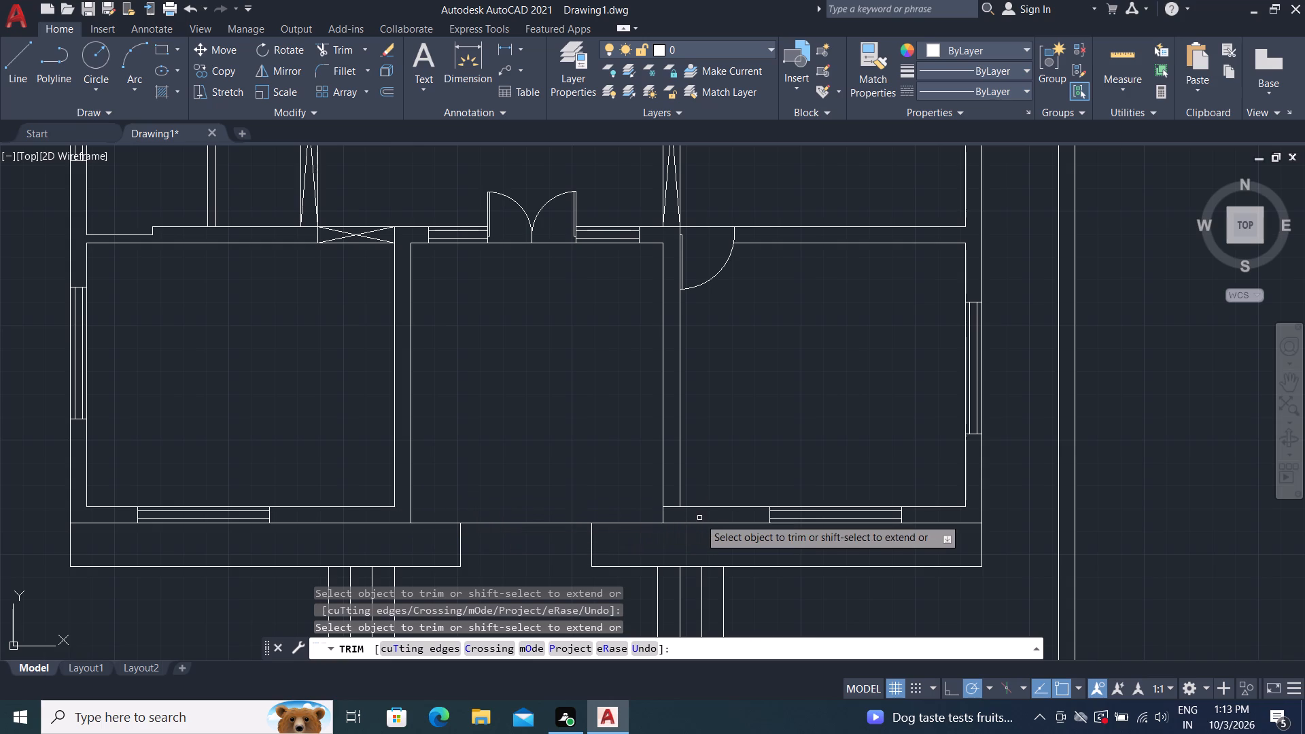
scroll(676, 514, up, 3)
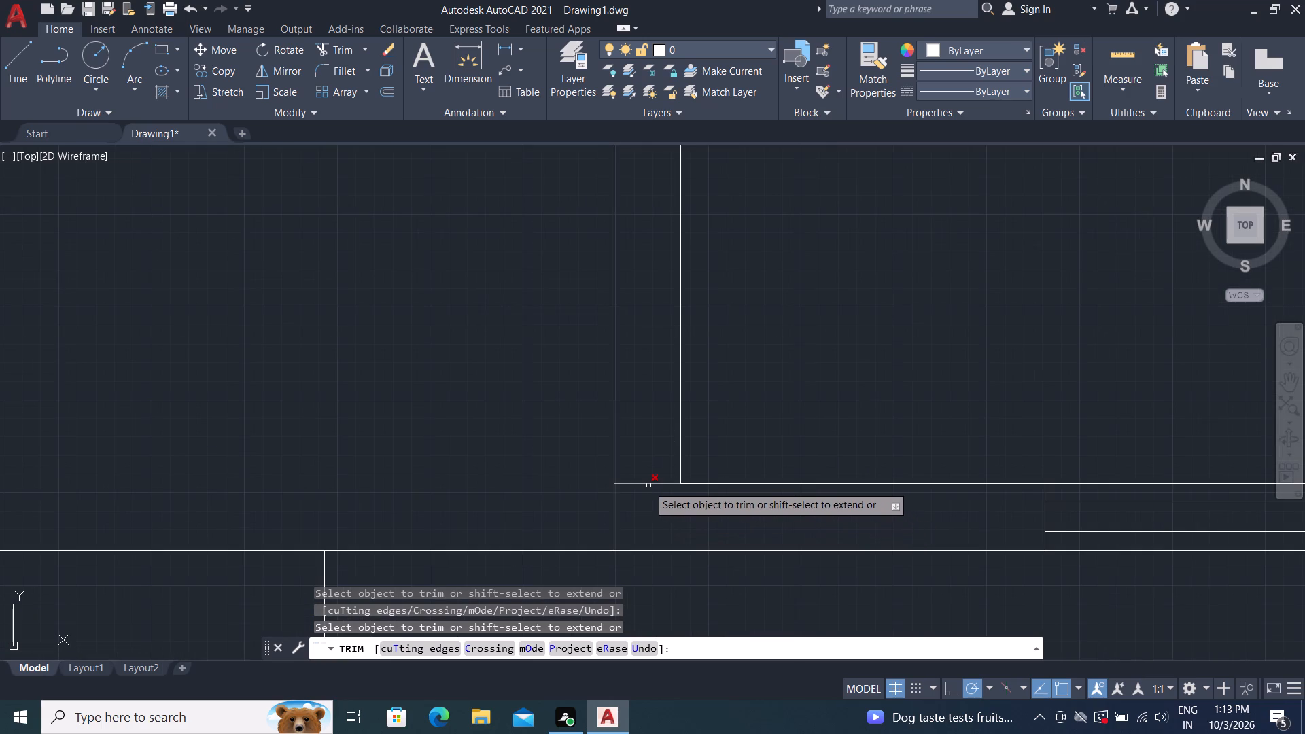
click(647, 482)
click(649, 482)
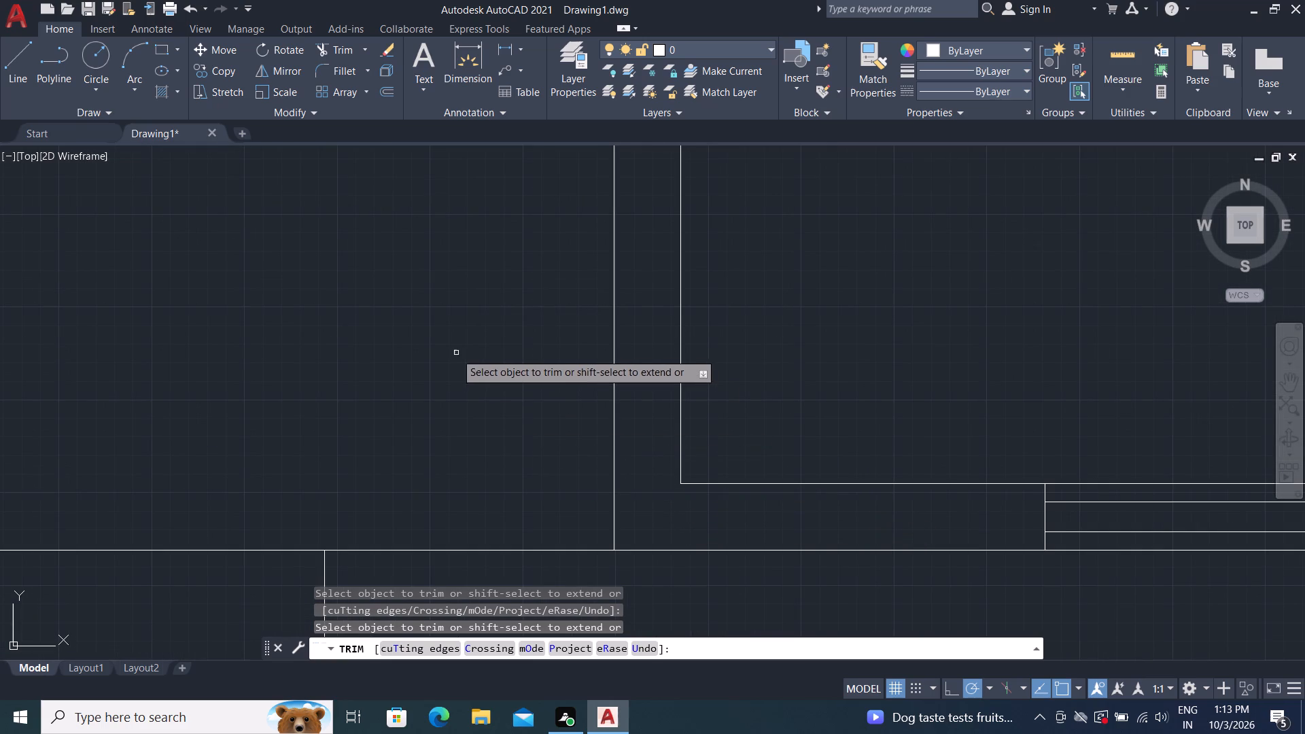
Trim the front wall's outer face line between the two projecting strips to open the middle room's front.
scroll(455, 356, down, 3)
middle_drag(431, 353, 564, 377)
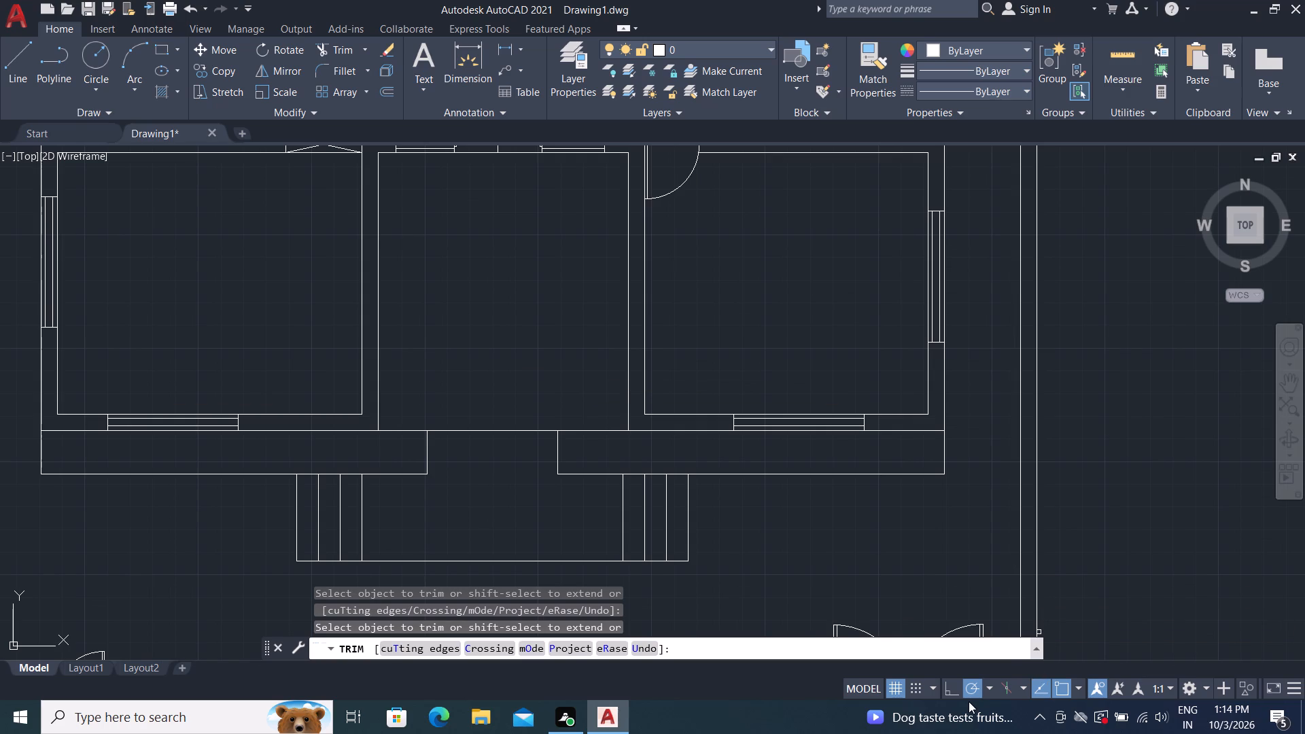
scroll(720, 398, down, 1)
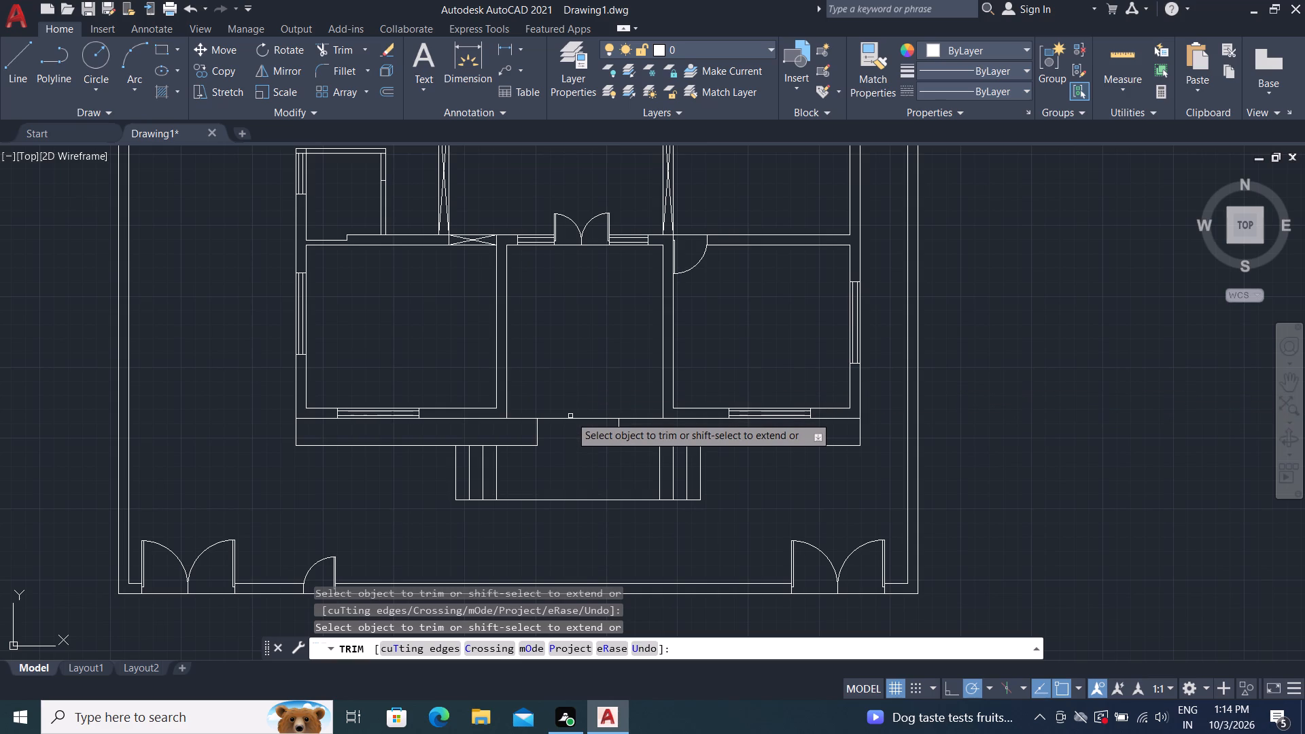
click(570, 416)
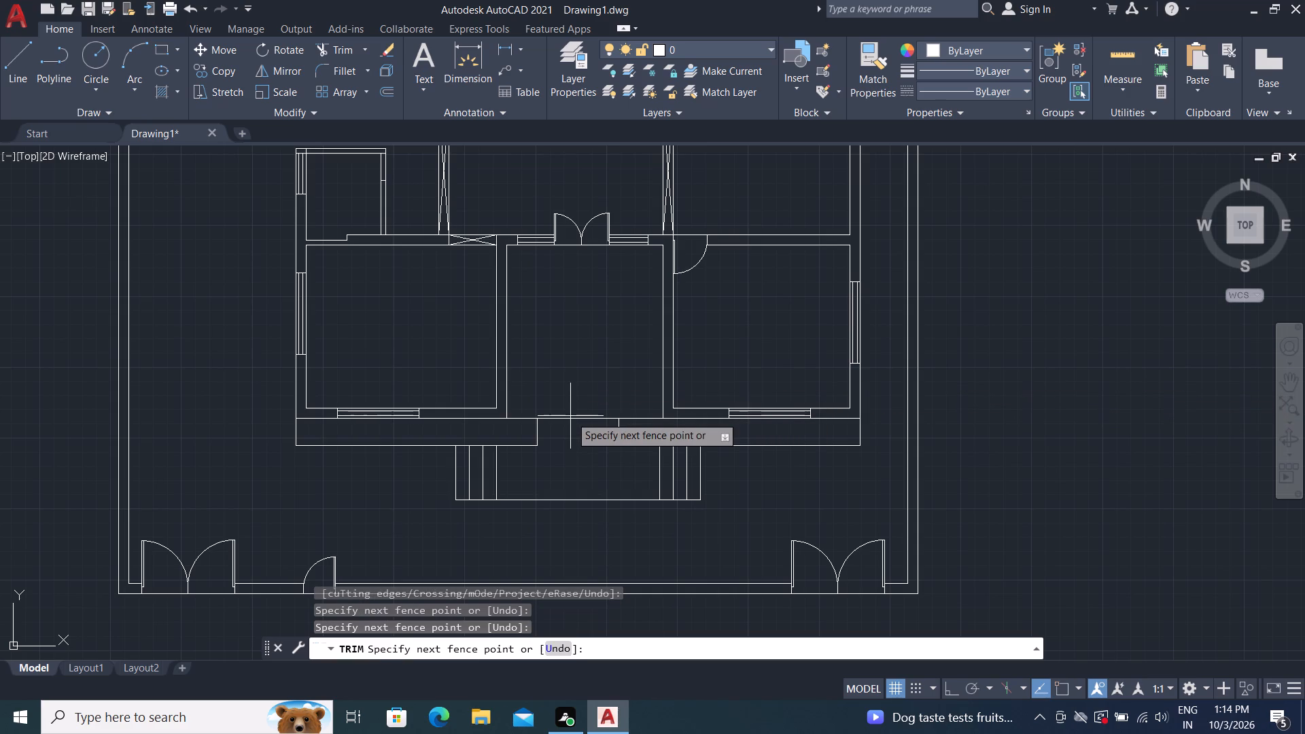
click(576, 441)
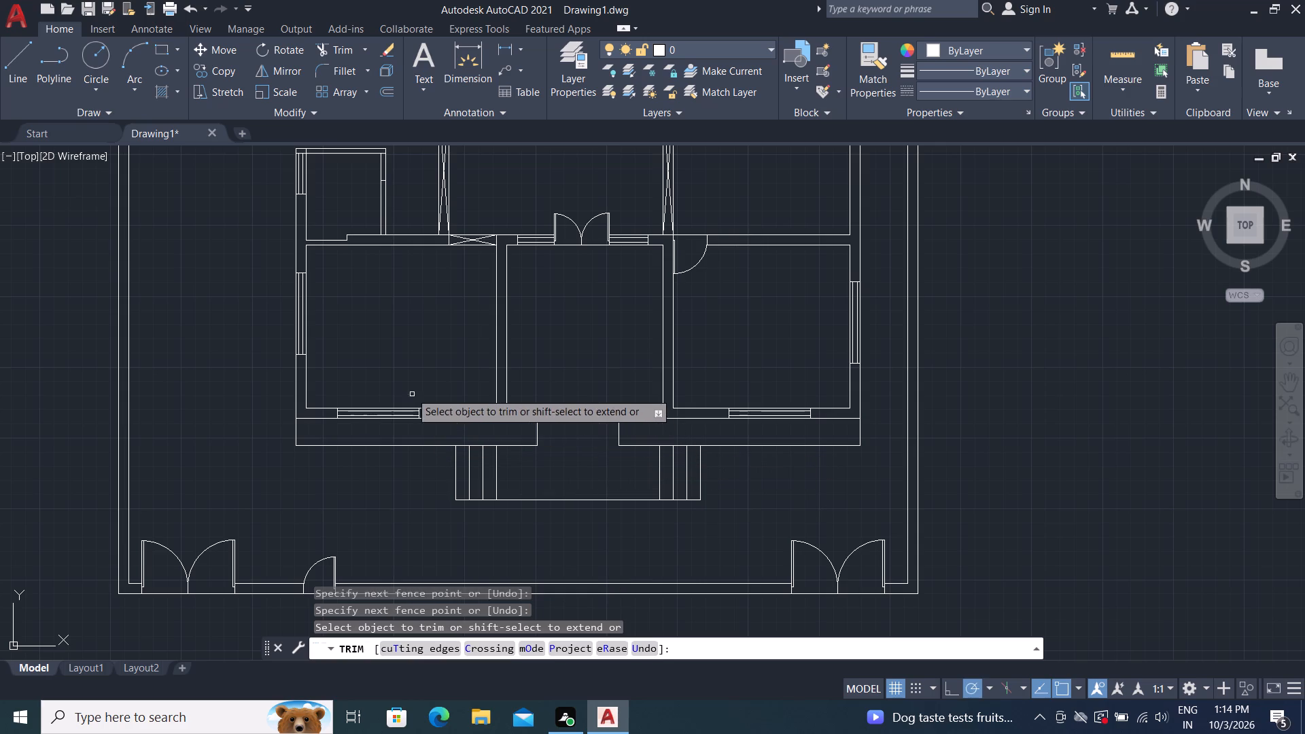
Draw a 9" line across the front middle room's west wall, about 3'-9" north of the front west room's southeast inner corner.
click(15, 52)
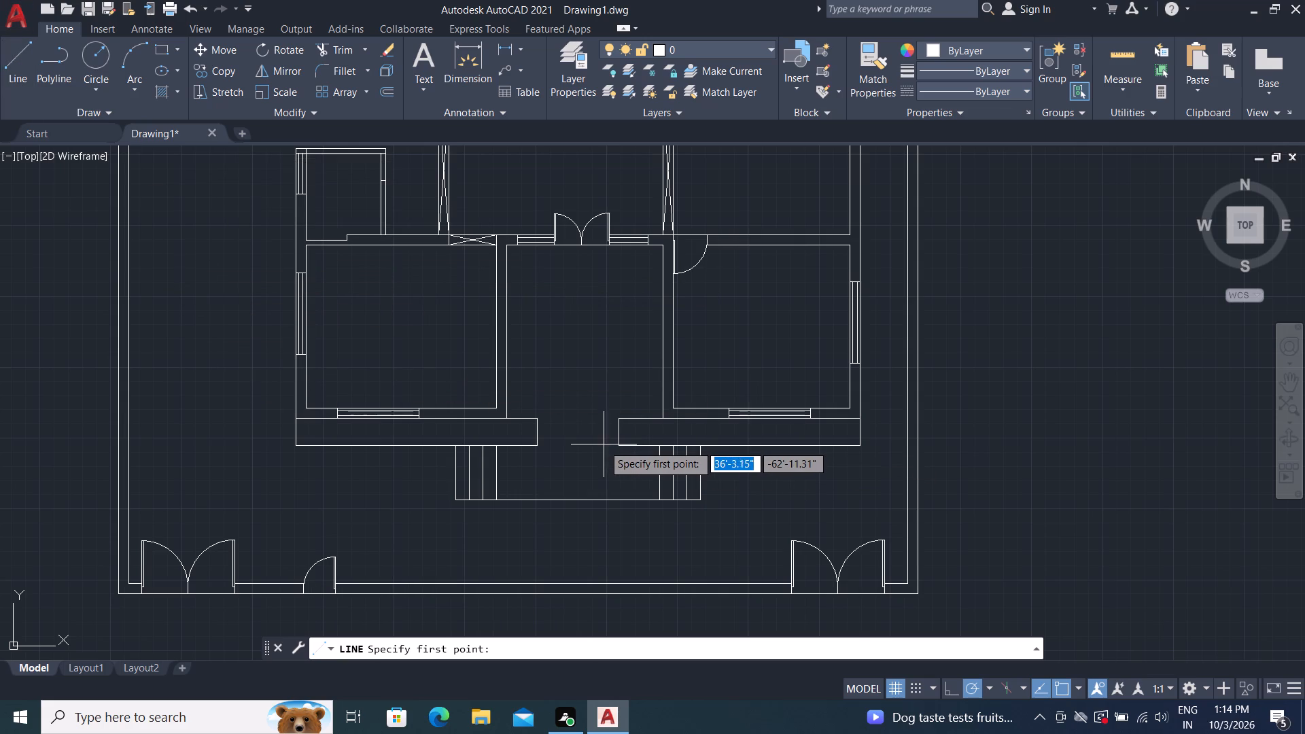
scroll(593, 445, up, 1)
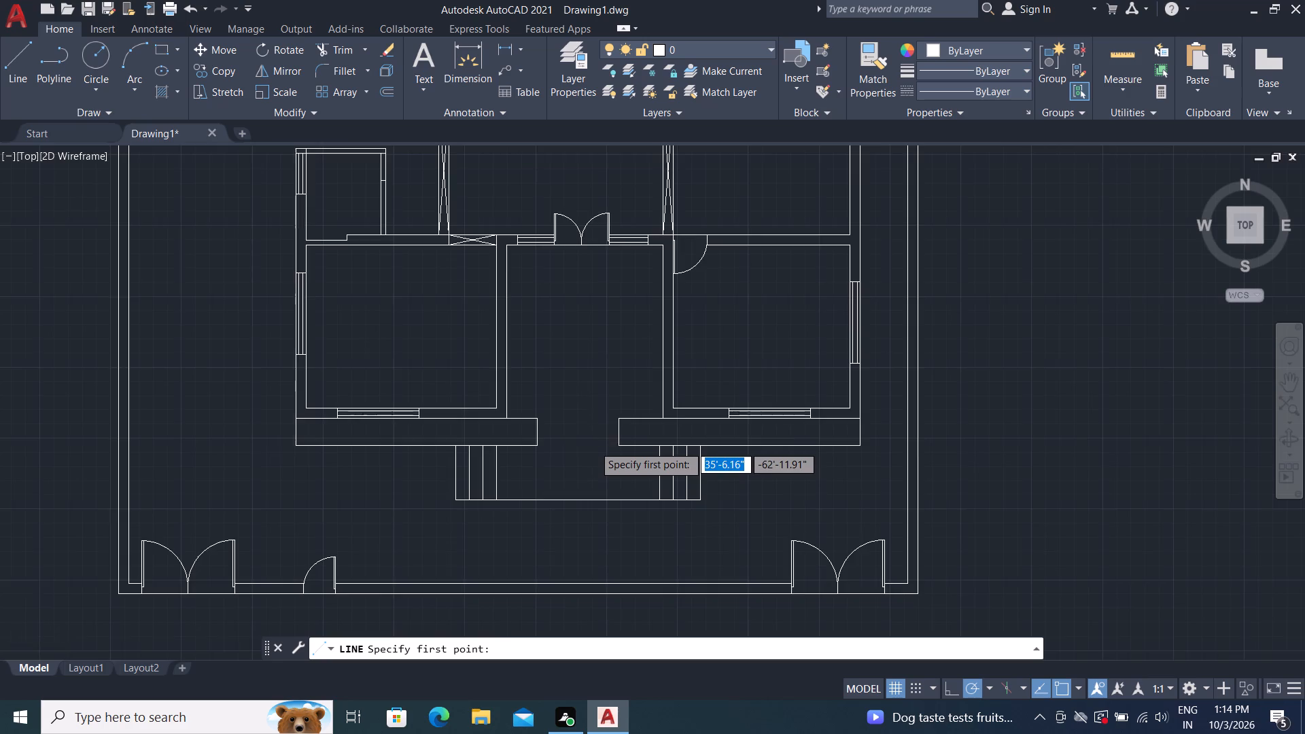
scroll(593, 445, up, 2)
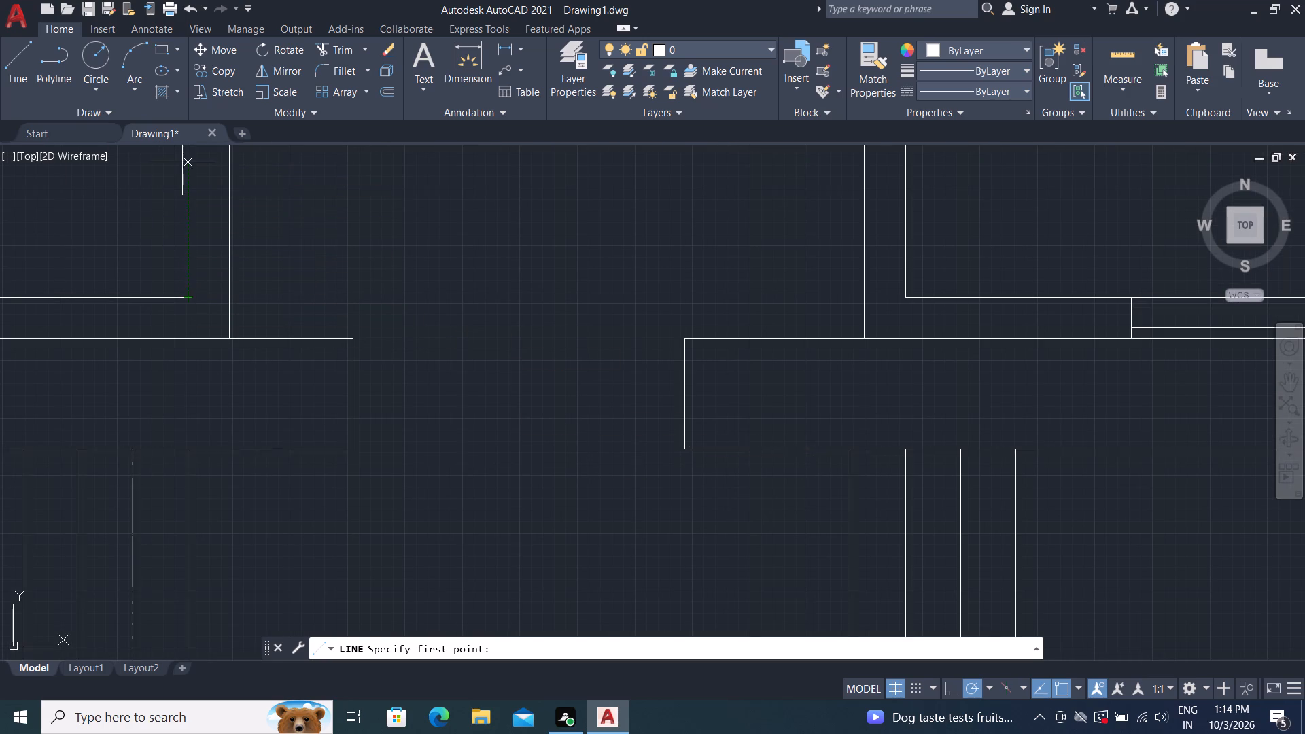
middle_drag(198, 173, 307, 355)
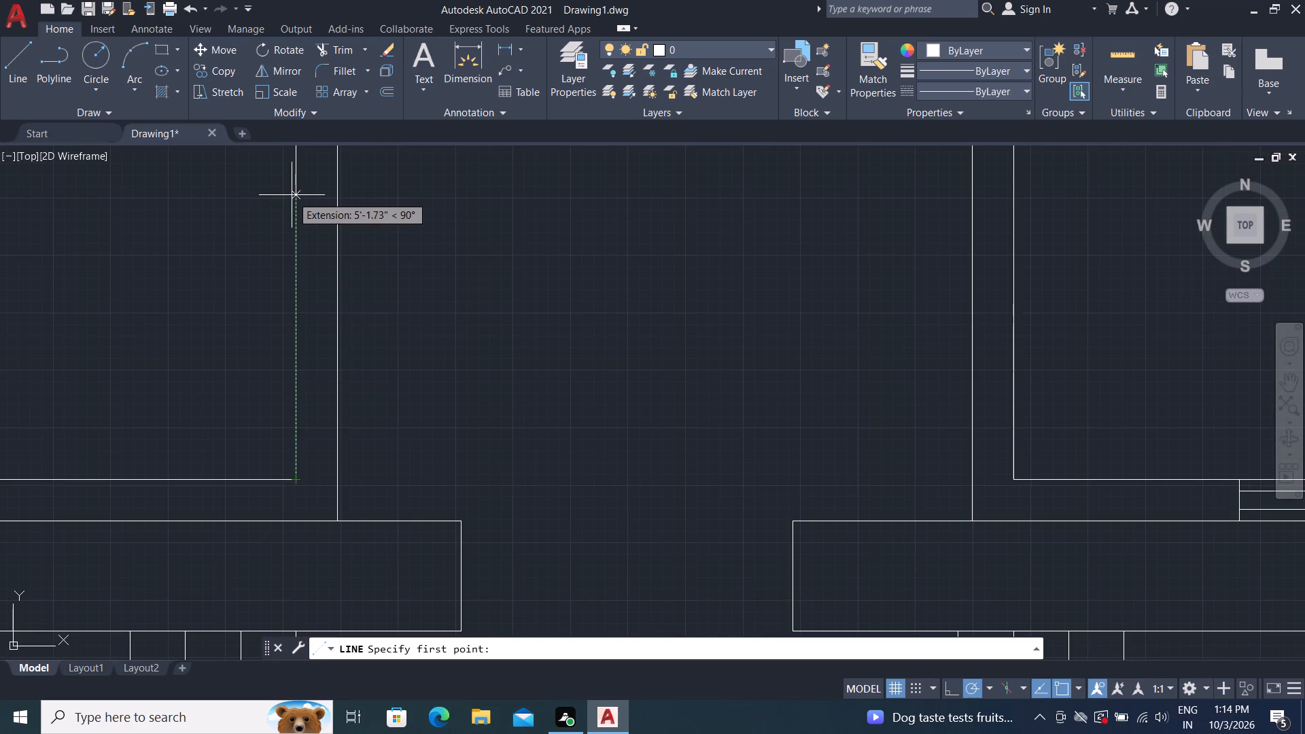
middle_drag(289, 194, 308, 296)
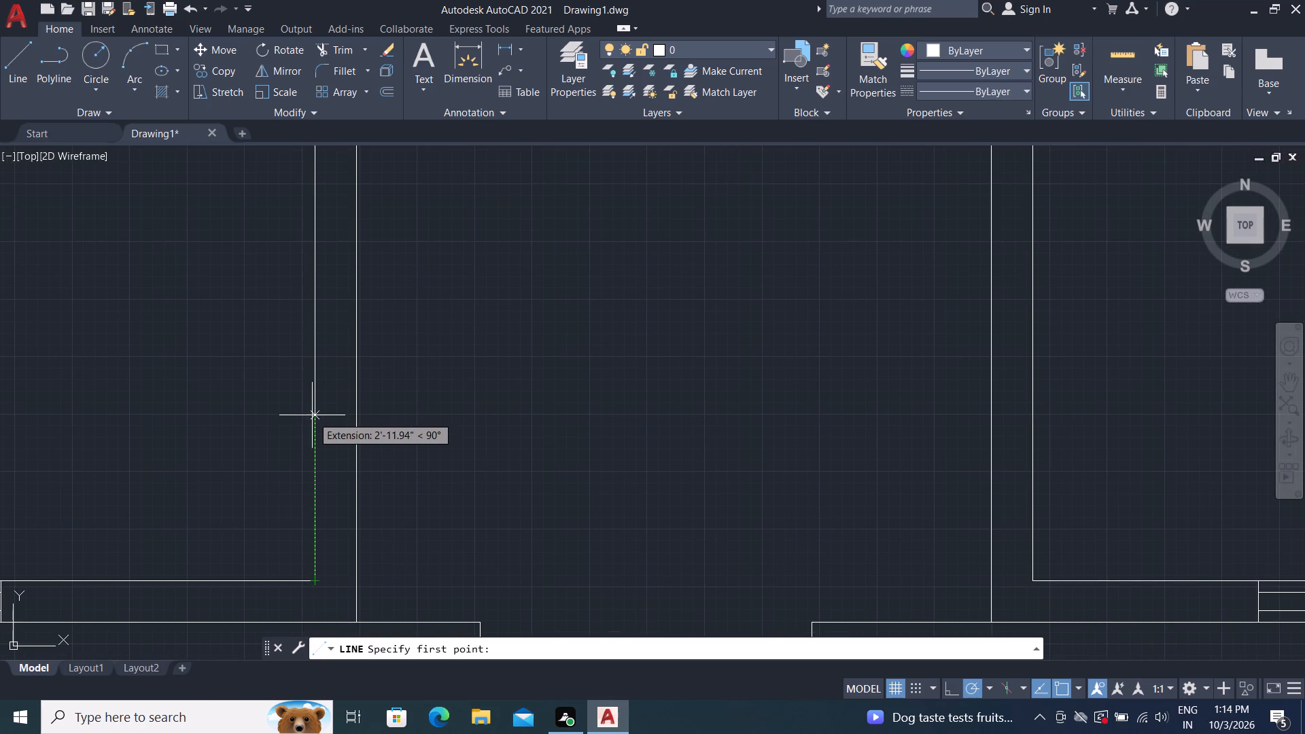
click(314, 371)
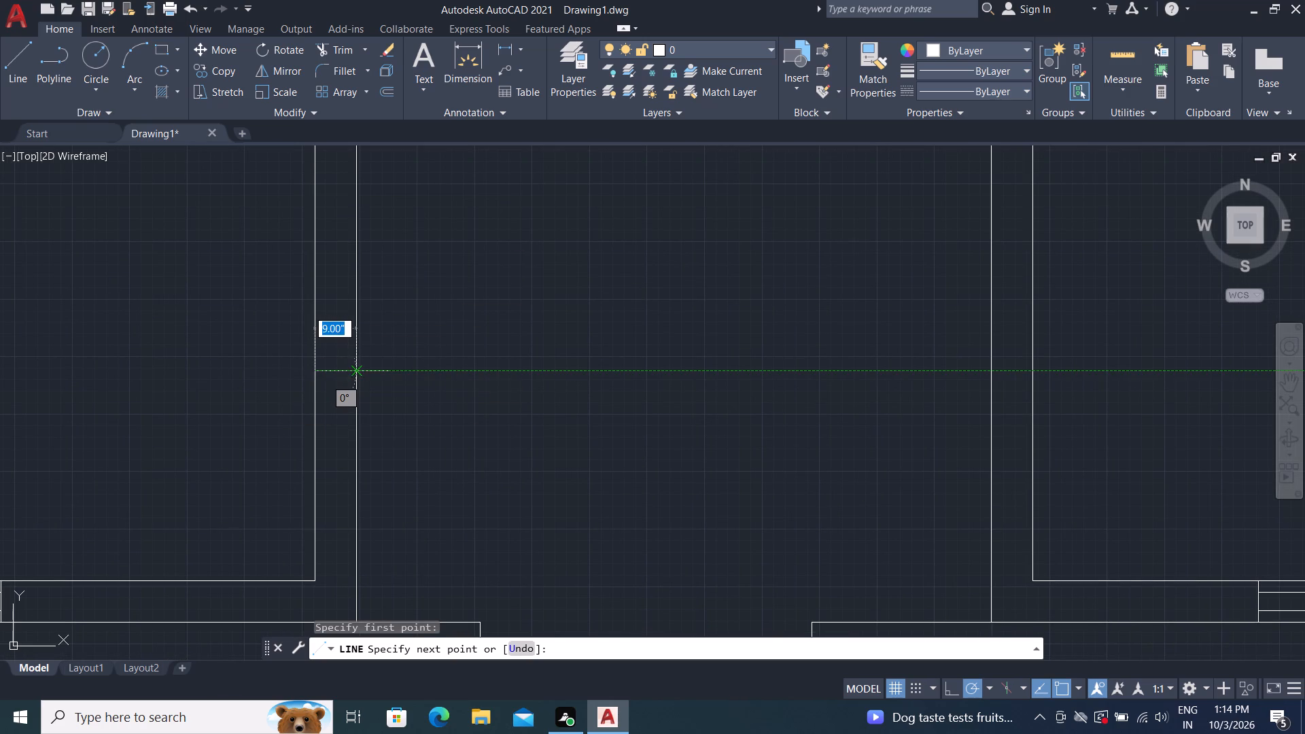
click(353, 368)
scroll(381, 310, down, 3)
scroll(433, 269, down, 2)
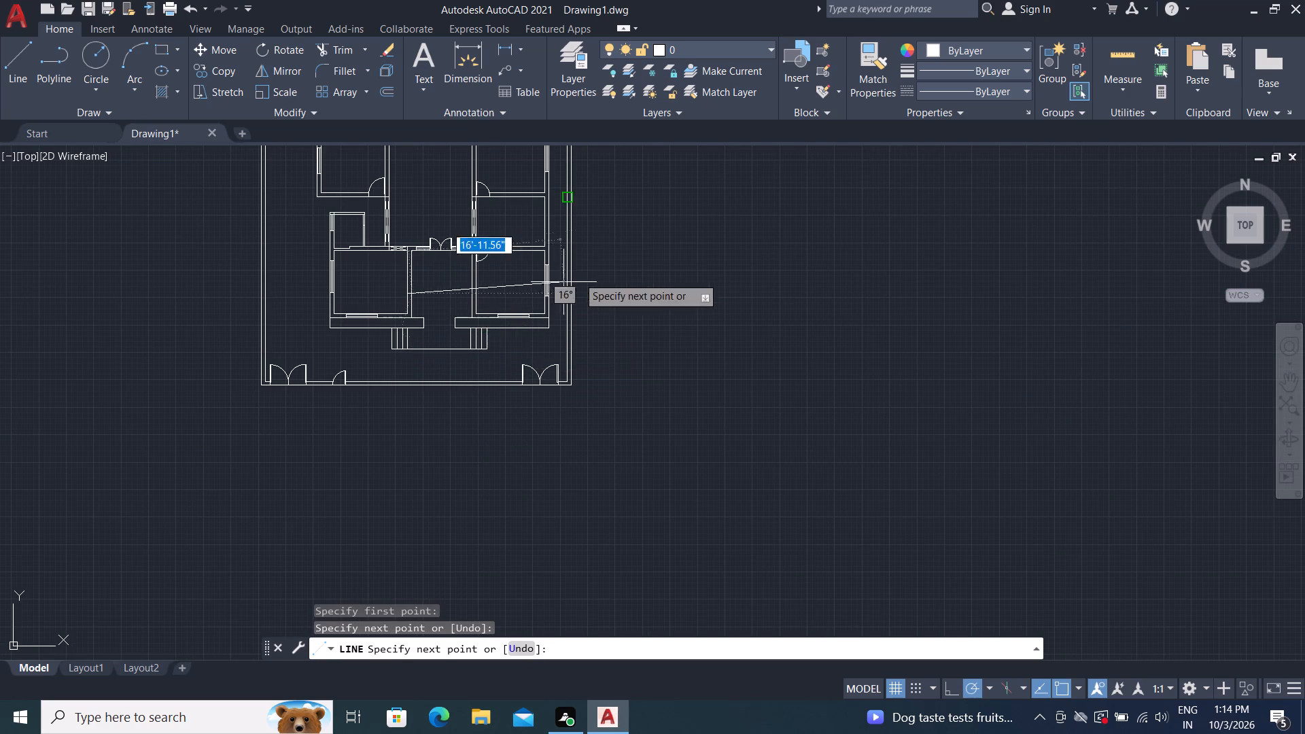
key(Escape)
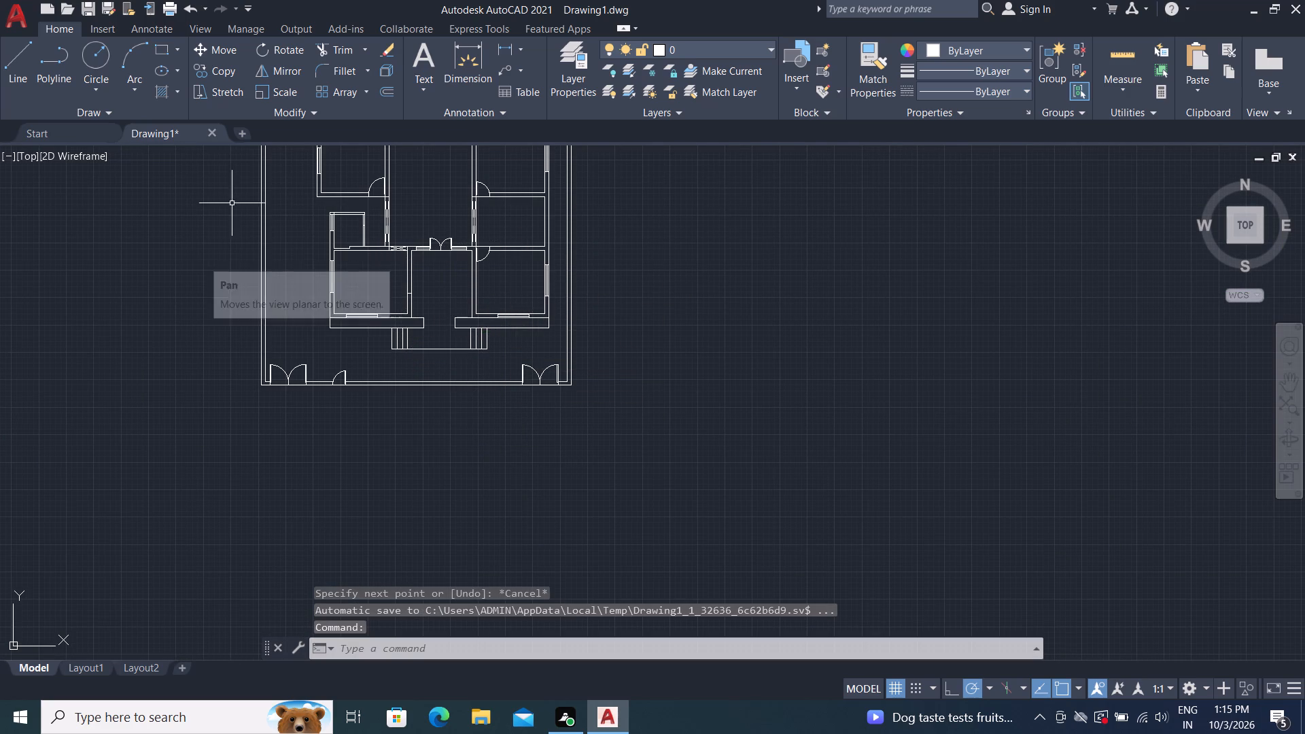
Copy the rear west room's single door from its hinge-side corner about 34'-6" straight south onto the front middle room's west wall's east face.
middle_drag(476, 281, 475, 682)
scroll(397, 473, up, 1)
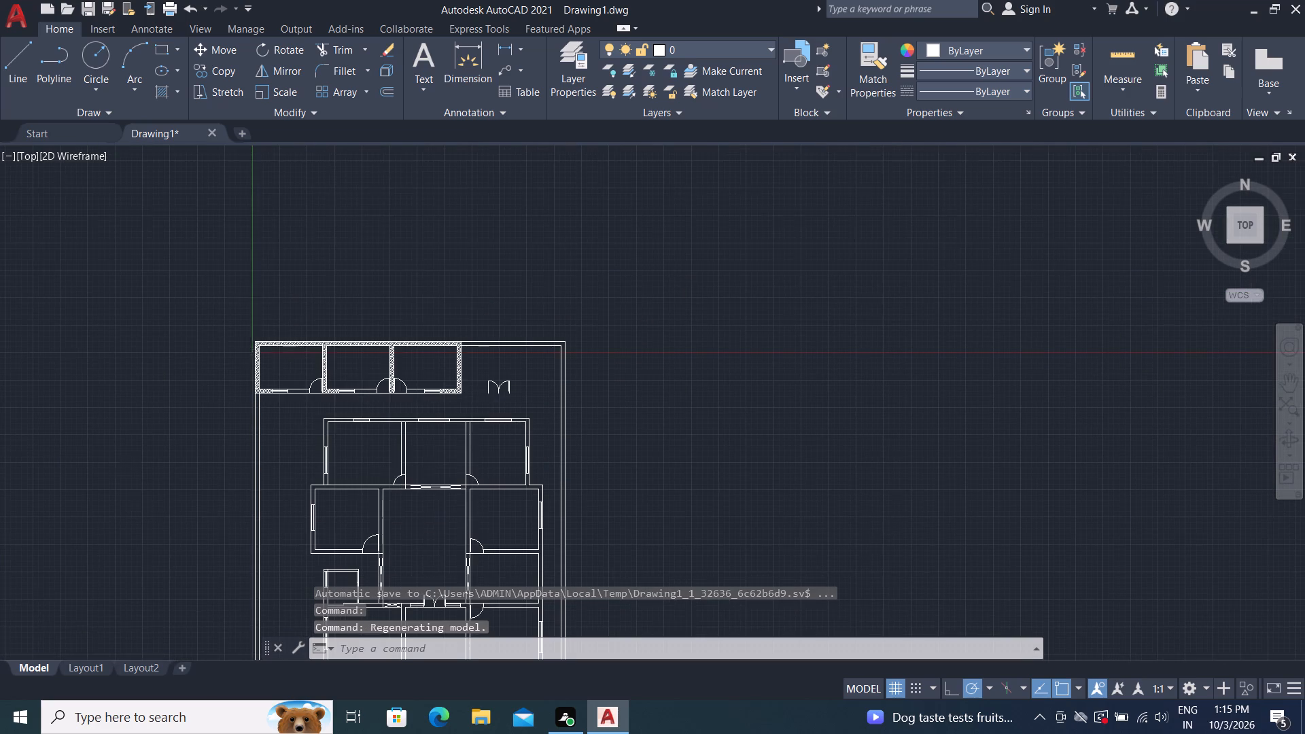
scroll(397, 473, up, 3)
scroll(404, 576, up, 2)
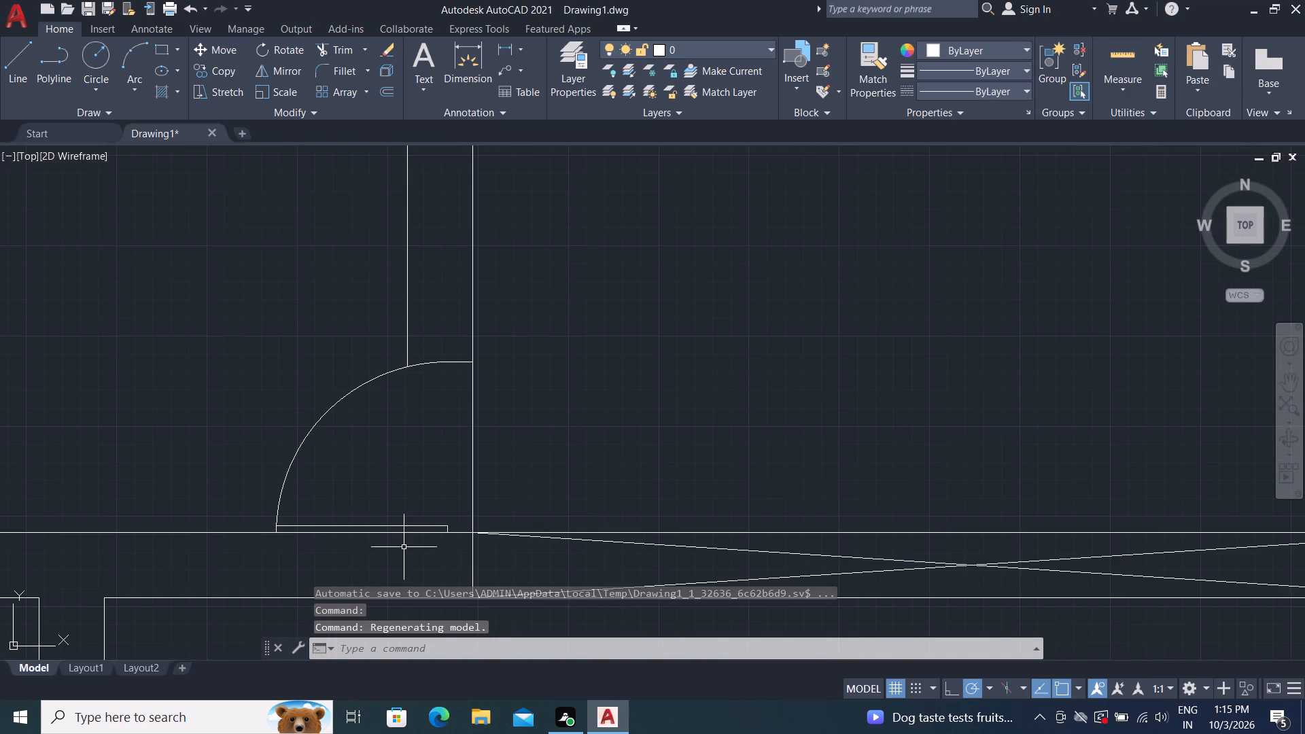
key(c)
text(O)
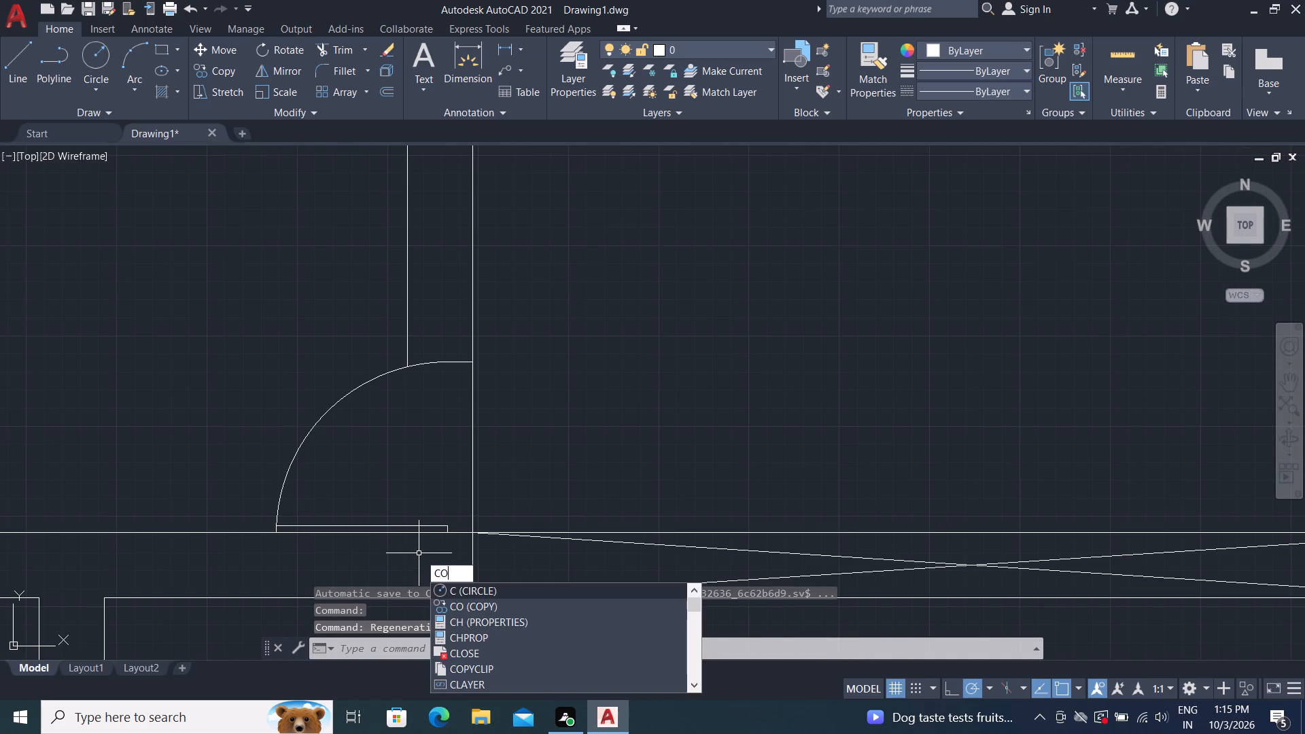
key(space)
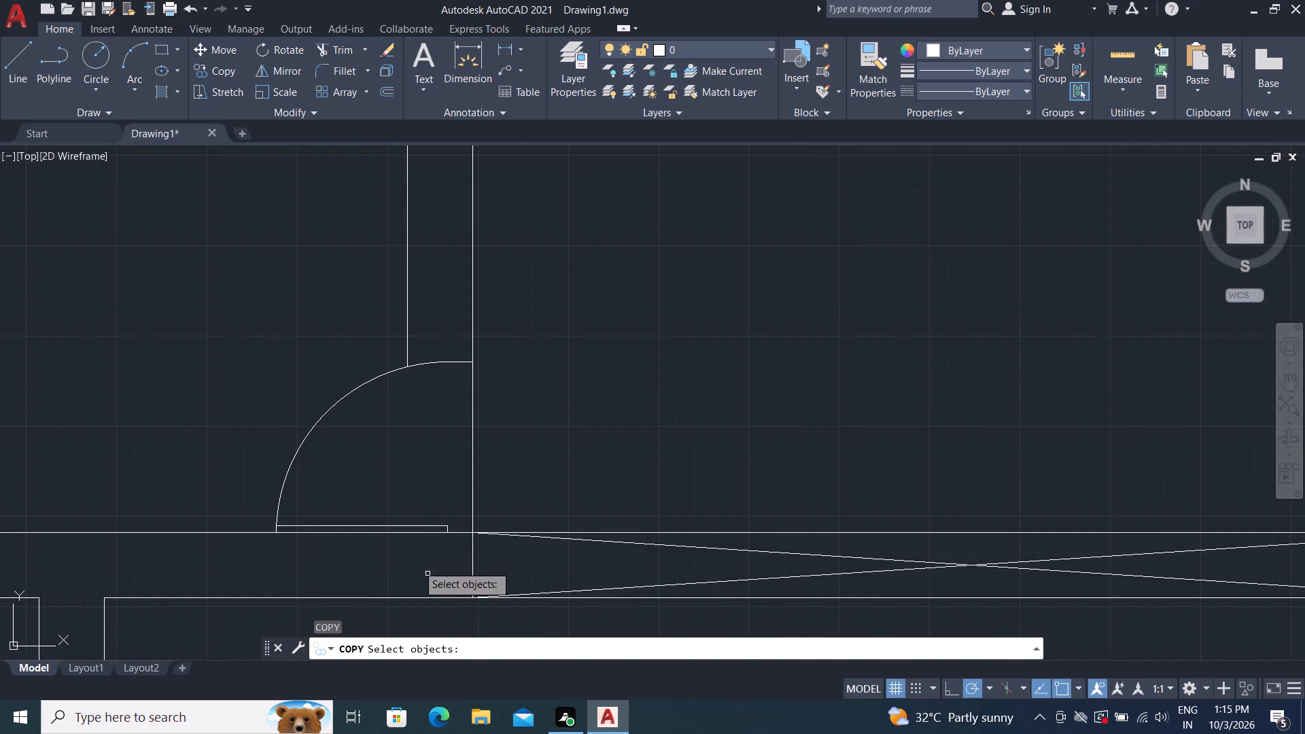
click(420, 527)
right_click(411, 525)
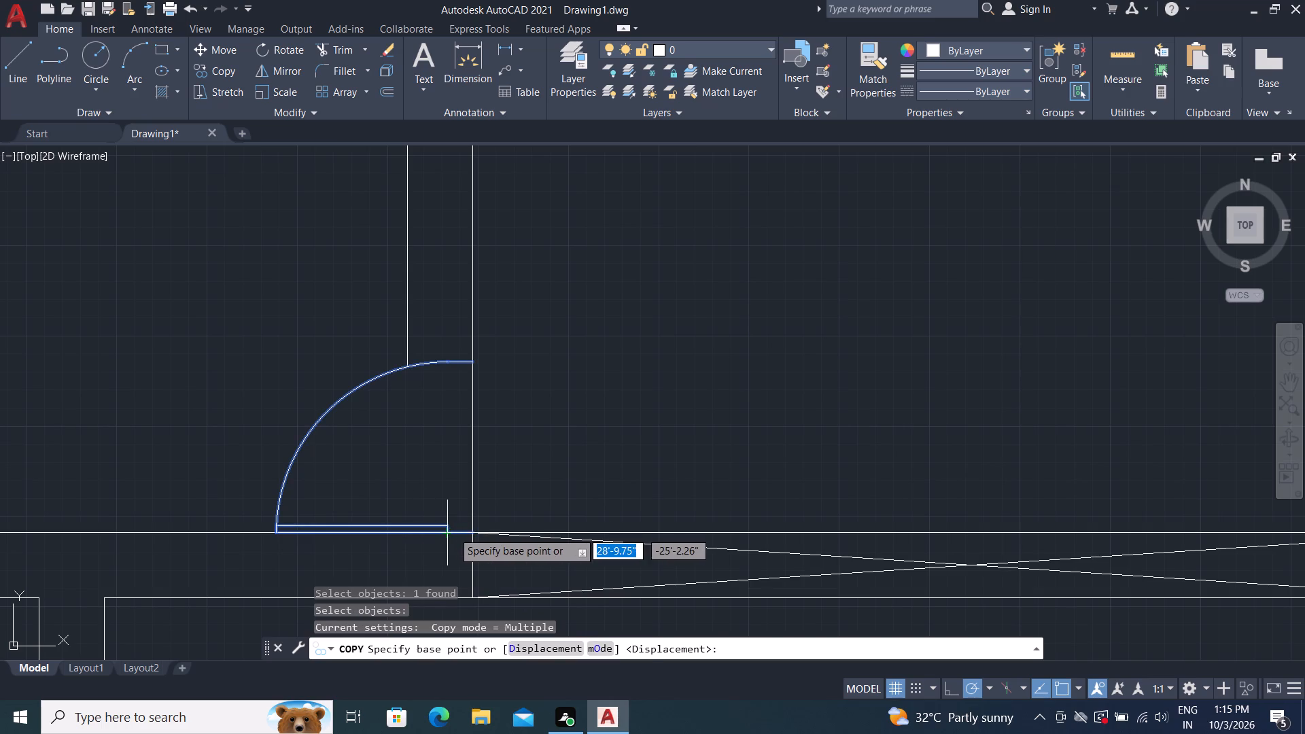
click(470, 531)
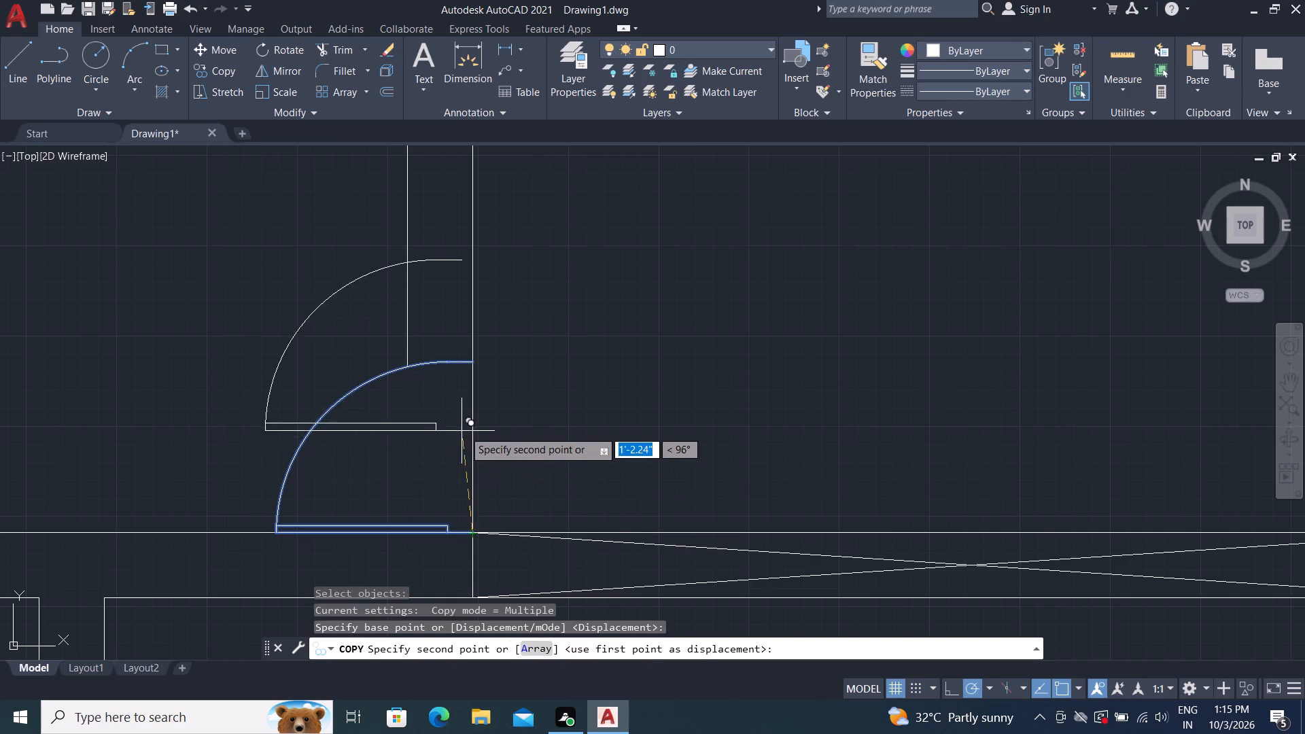
scroll(464, 430, down, 4)
scroll(464, 355, down, 1)
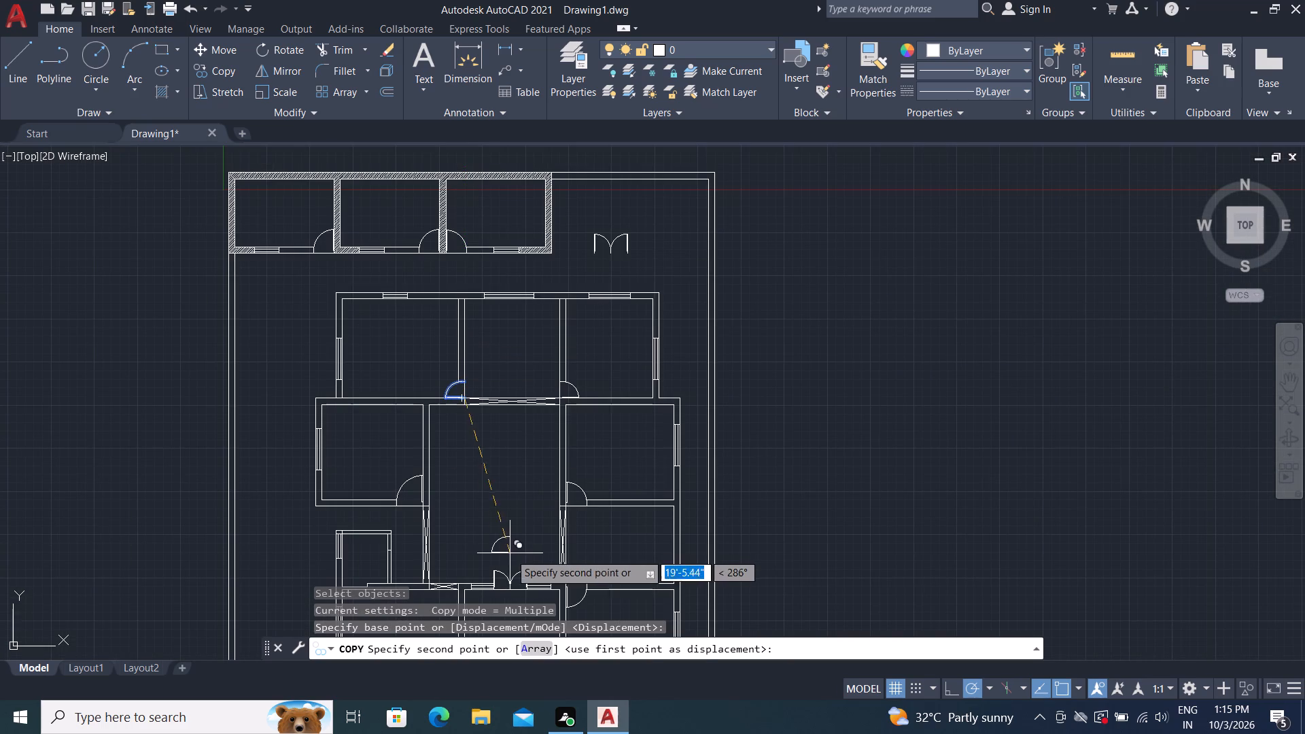
middle_drag(515, 556, 446, 529)
middle_drag(387, 466, 349, 205)
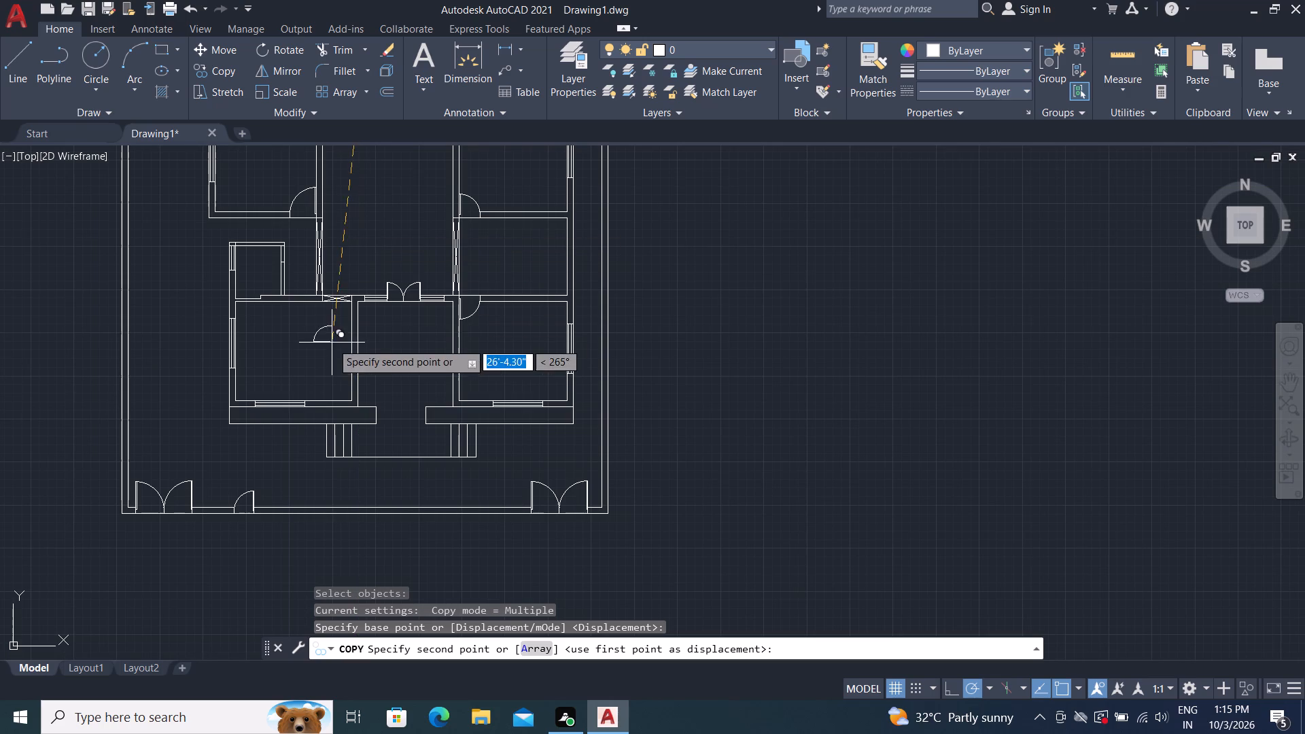
scroll(364, 417, up, 4)
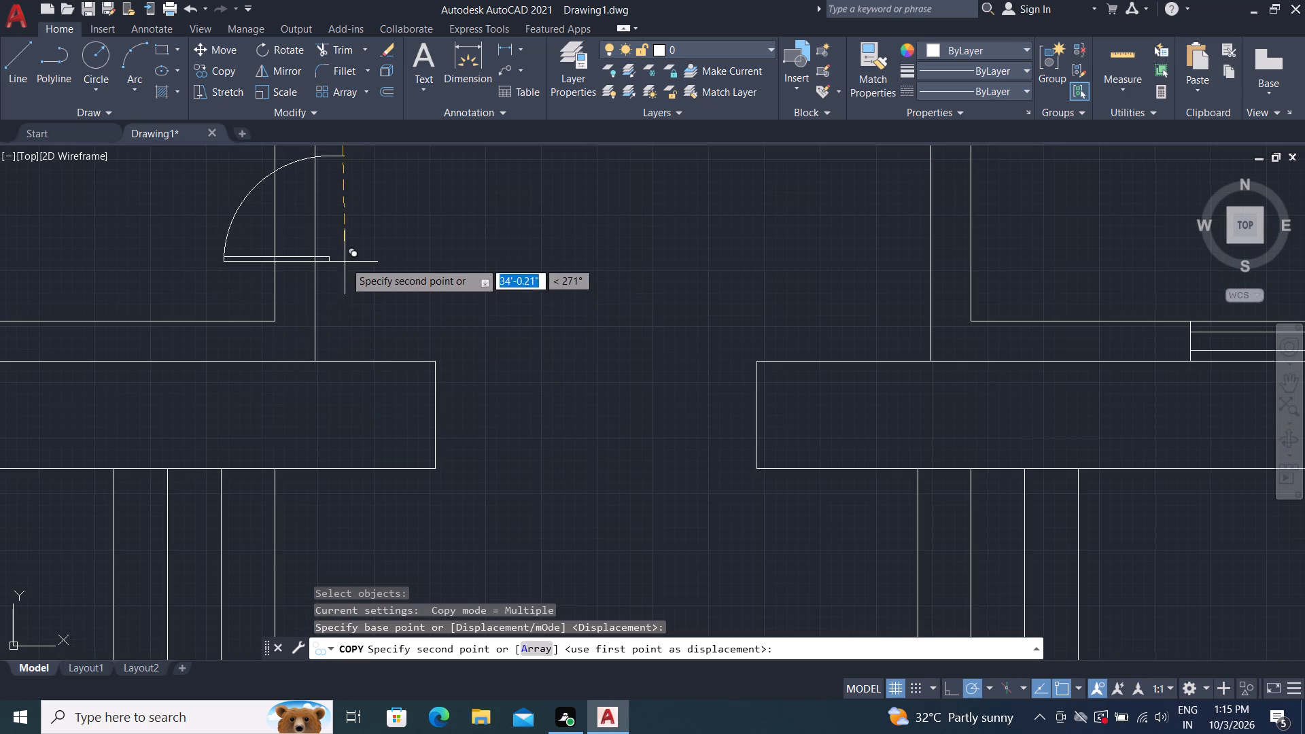
middle_drag(472, 339, 479, 346)
middle_drag(354, 275, 681, 522)
scroll(682, 522, up, 1)
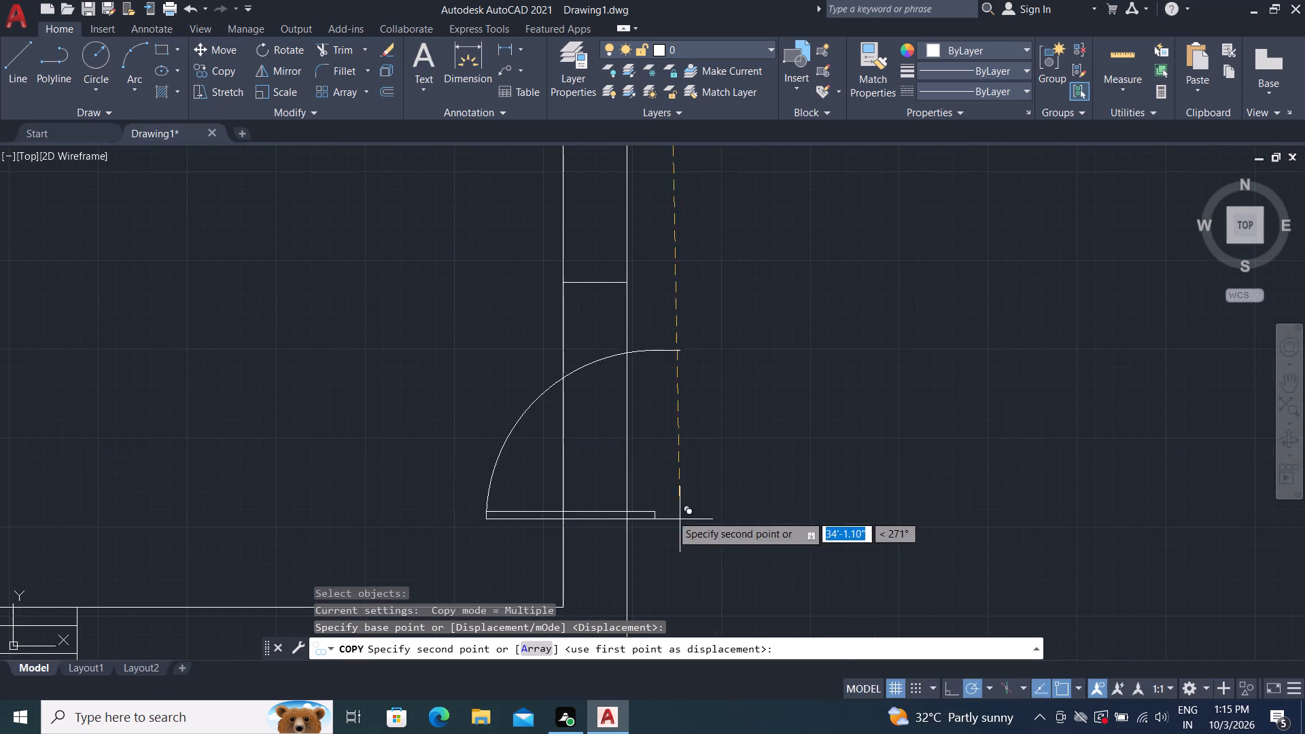
middle_drag(572, 474, 609, 347)
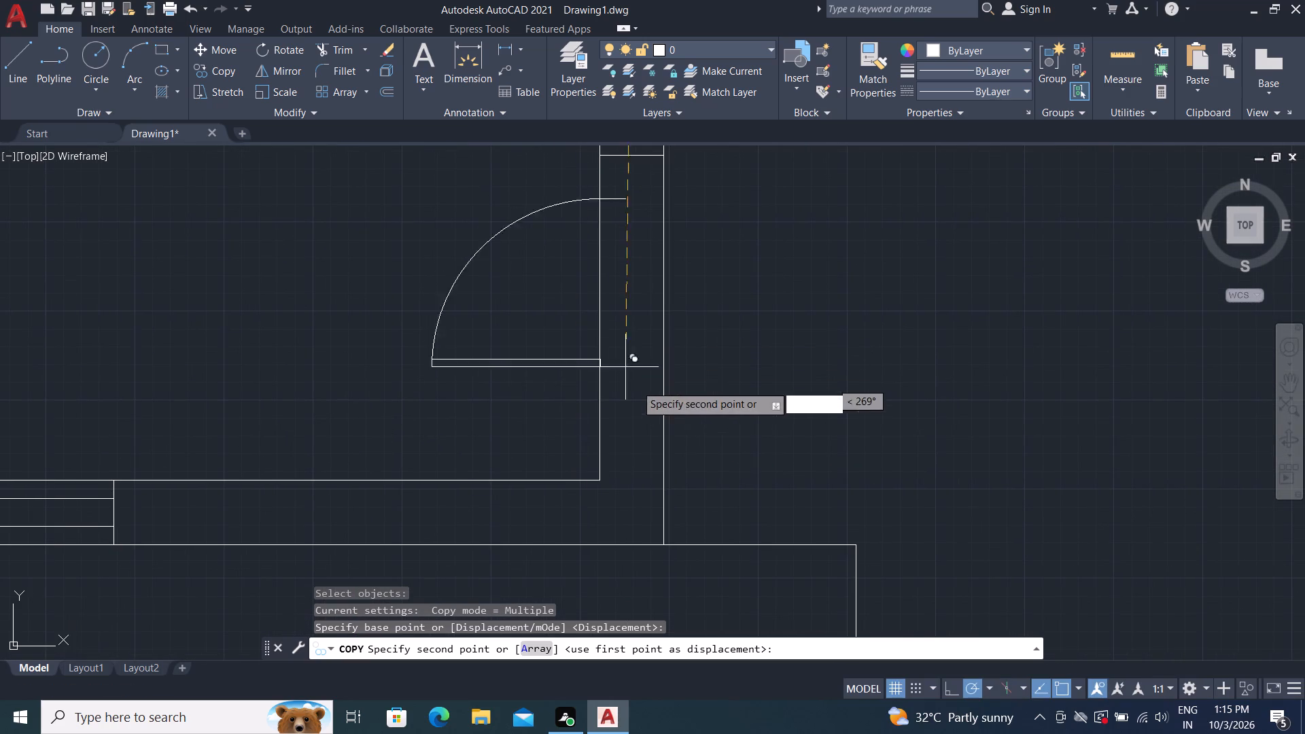
click(663, 430)
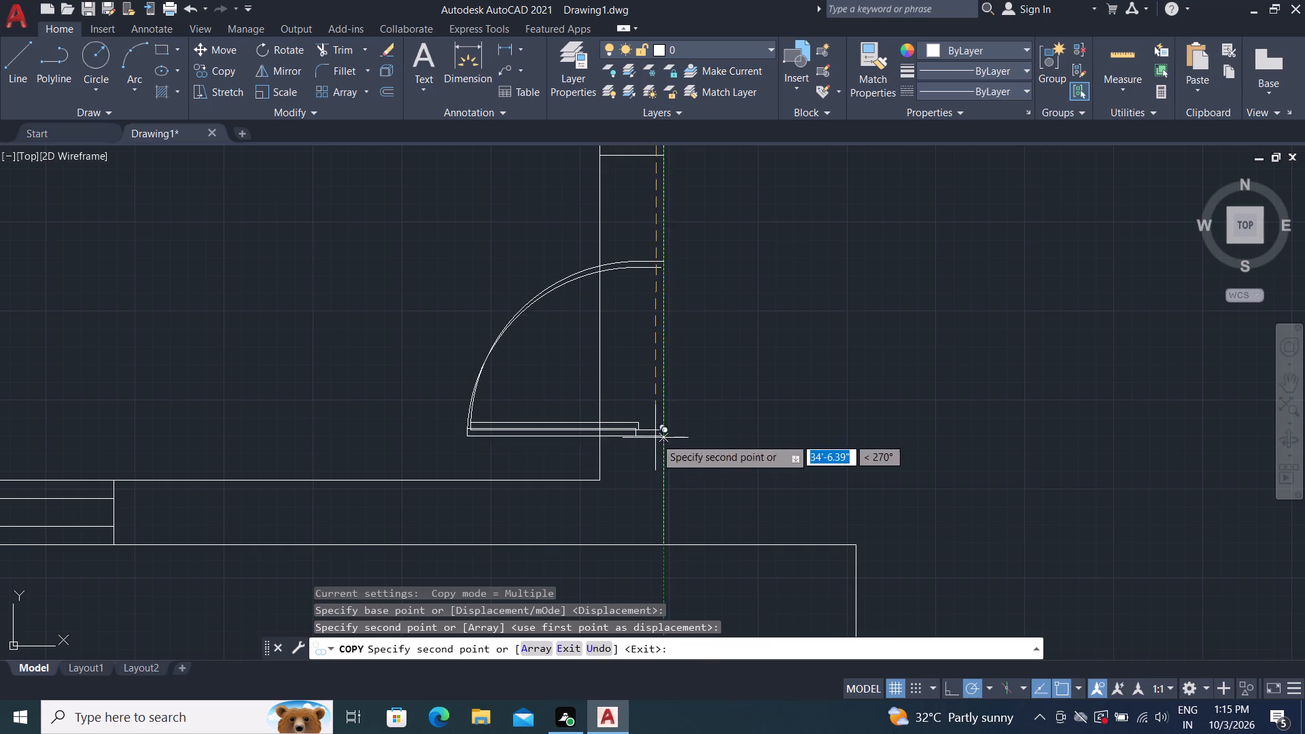
key(Escape)
Scale the copied door on the front middle room's west wall by a factor of about 1.5 from its hinge-side corner on the wall's east face.
text(SC)
key(space)
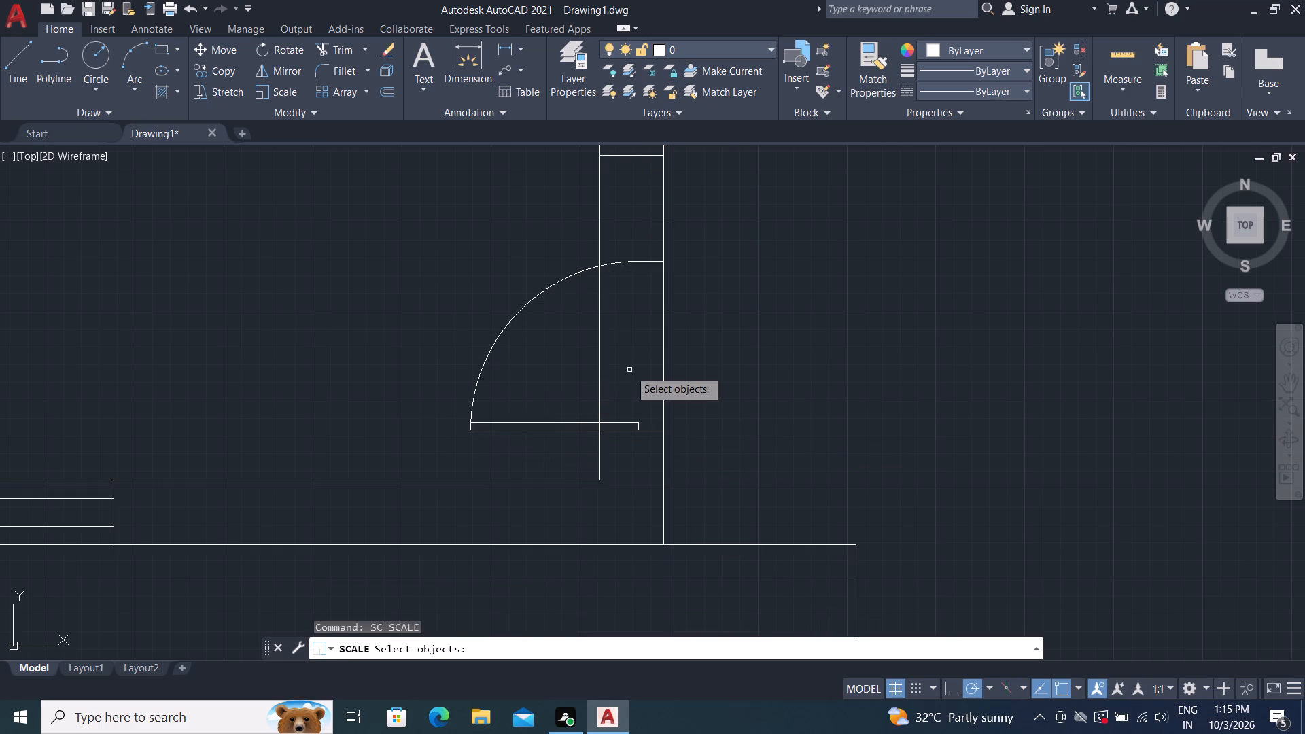
click(626, 420)
click(625, 432)
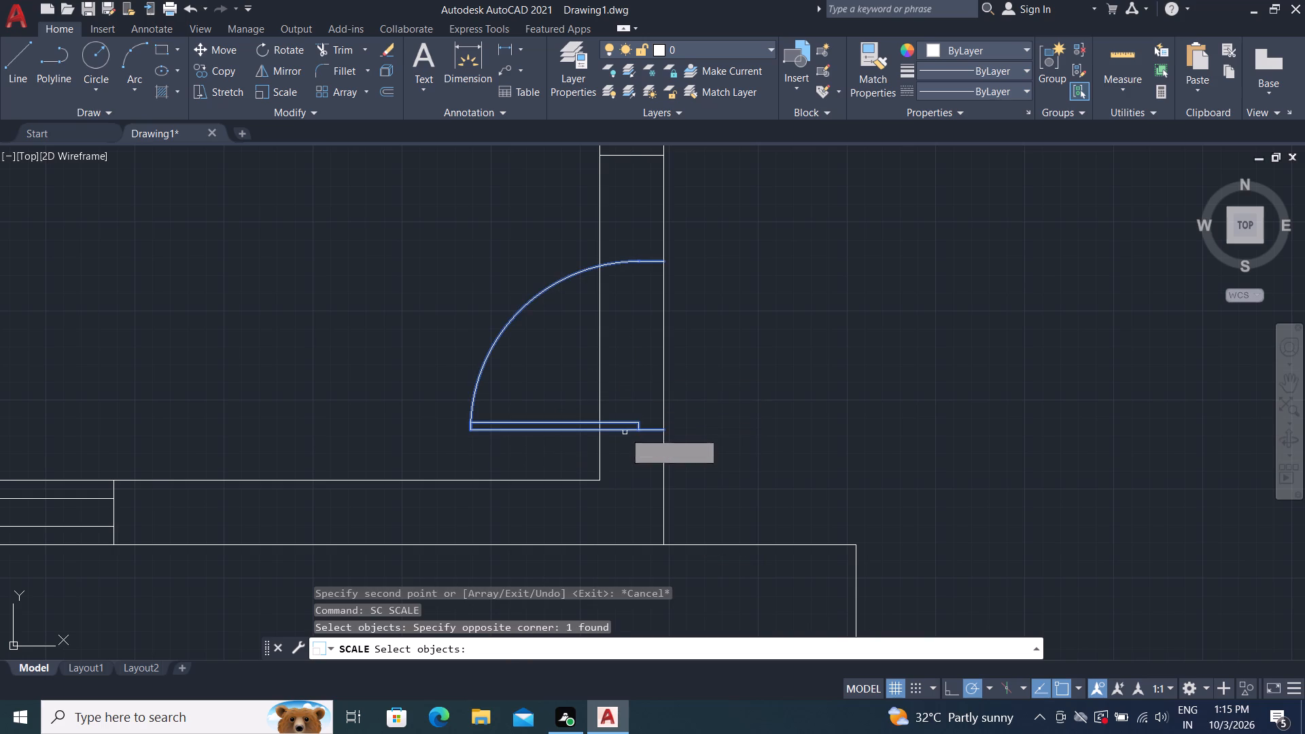
right_click(640, 347)
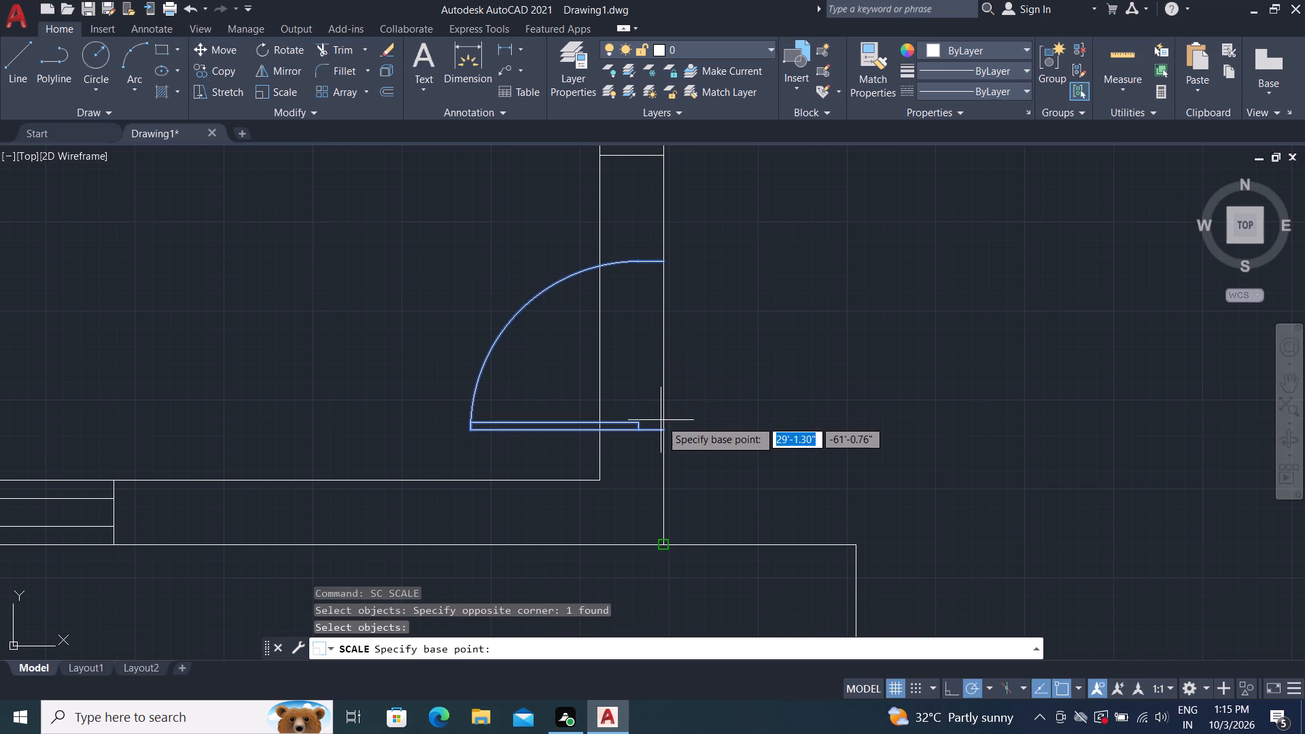
drag(661, 430, 654, 427)
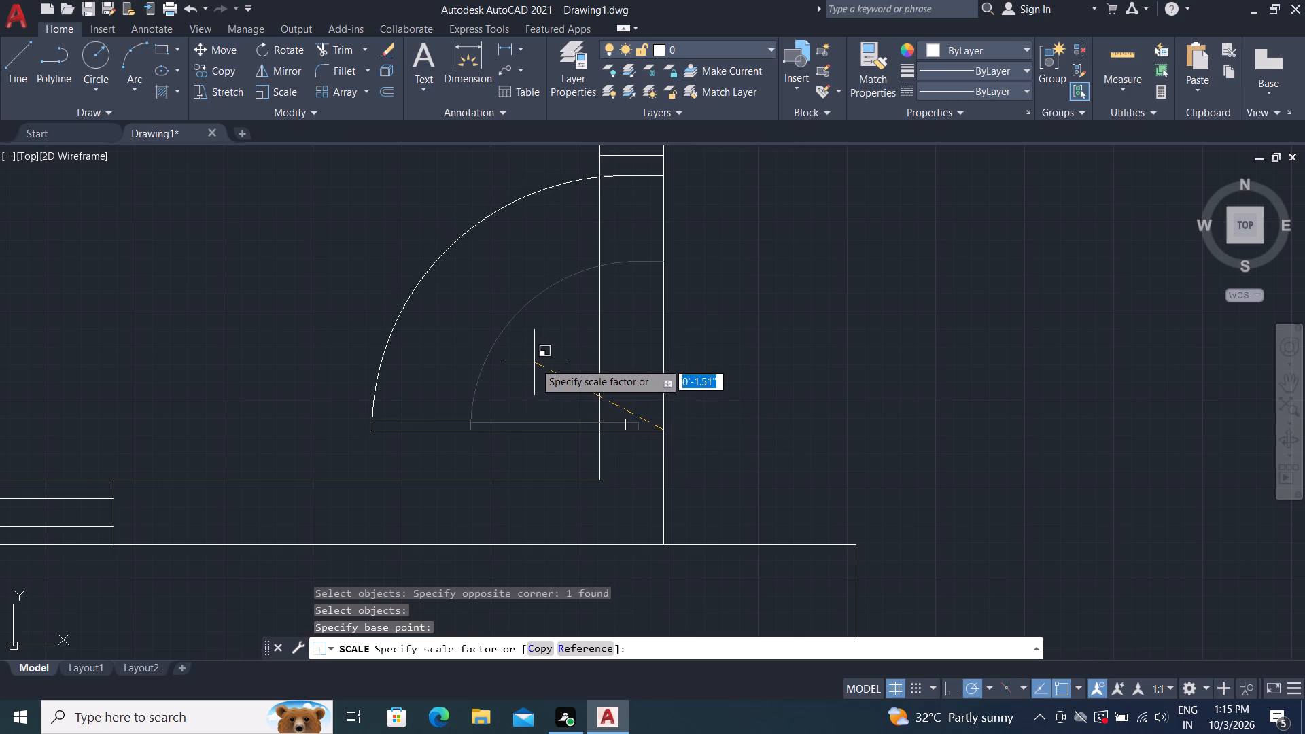
click(538, 364)
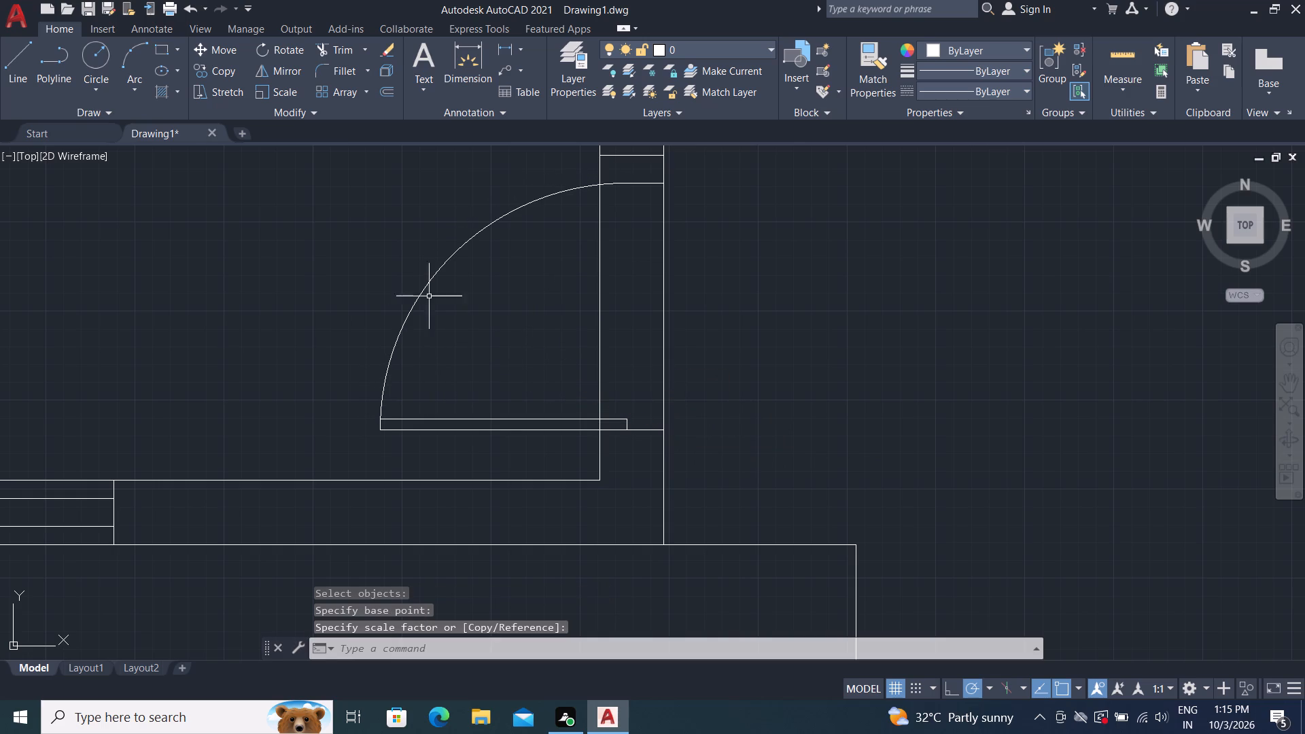
Trim the west face line of the middle room's west wall across the door opening and remove the 9" cross line just north of it.
click(318, 48)
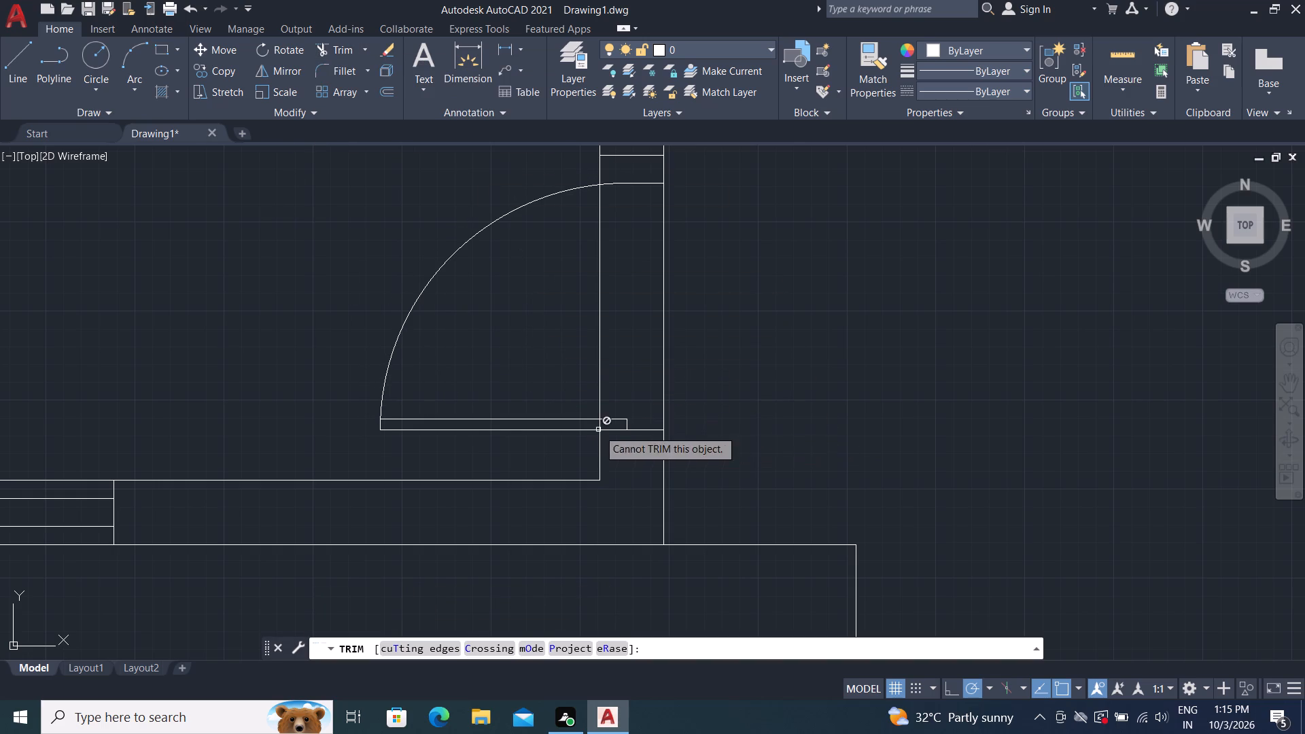
click(599, 423)
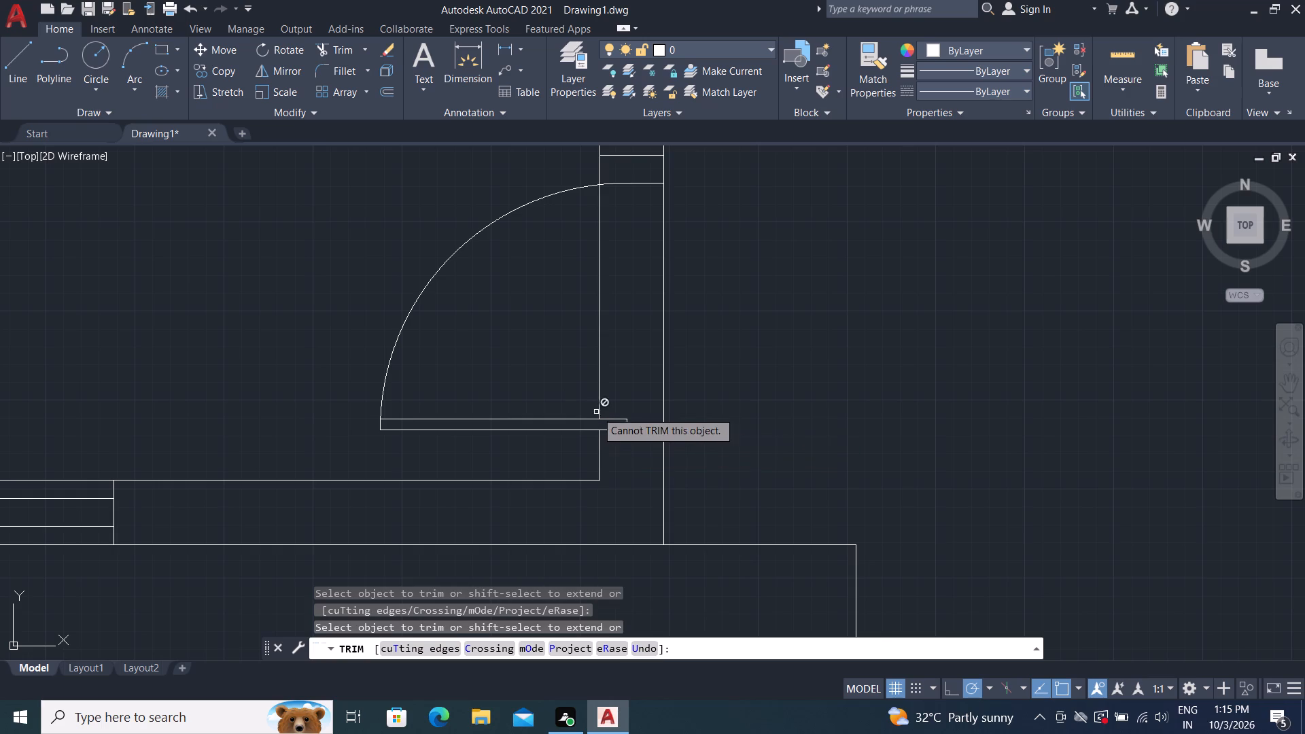
click(600, 406)
middle_drag(544, 296, 540, 459)
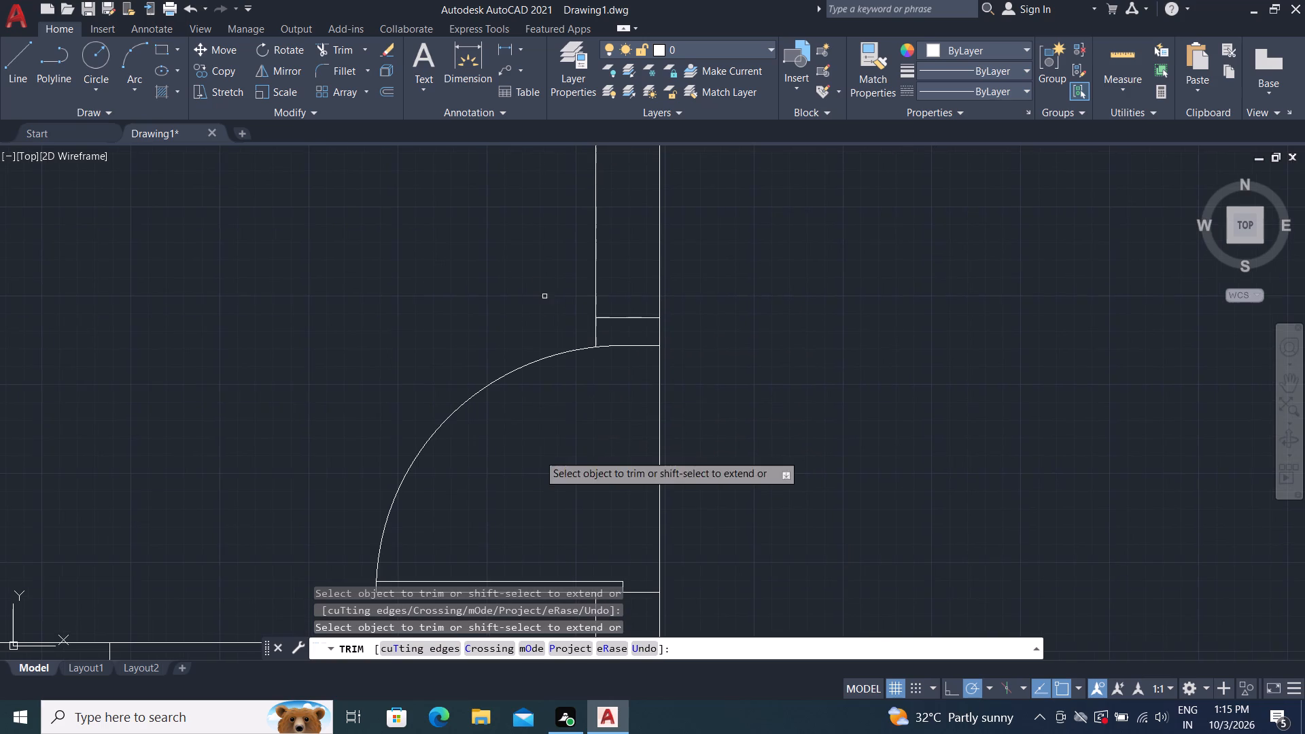
click(618, 317)
scroll(572, 408, down, 1)
middle_drag(553, 436, 557, 362)
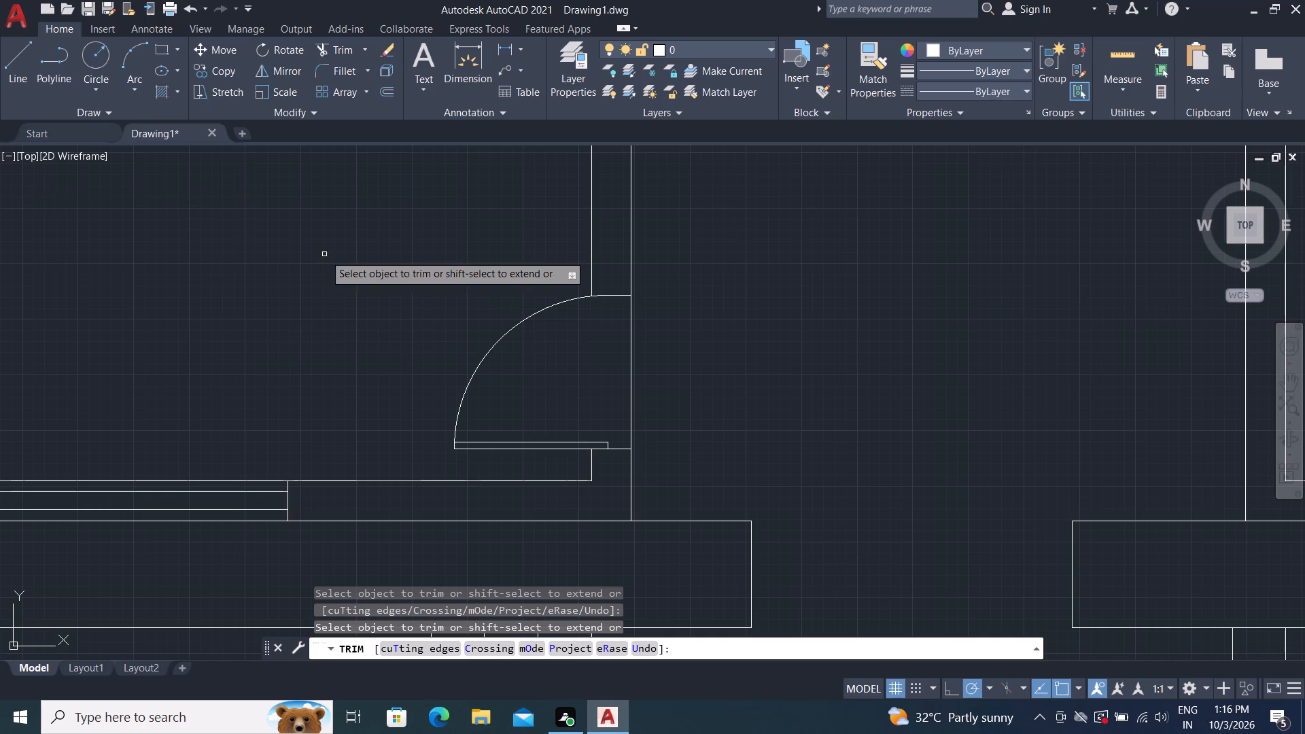
scroll(490, 343, down, 2)
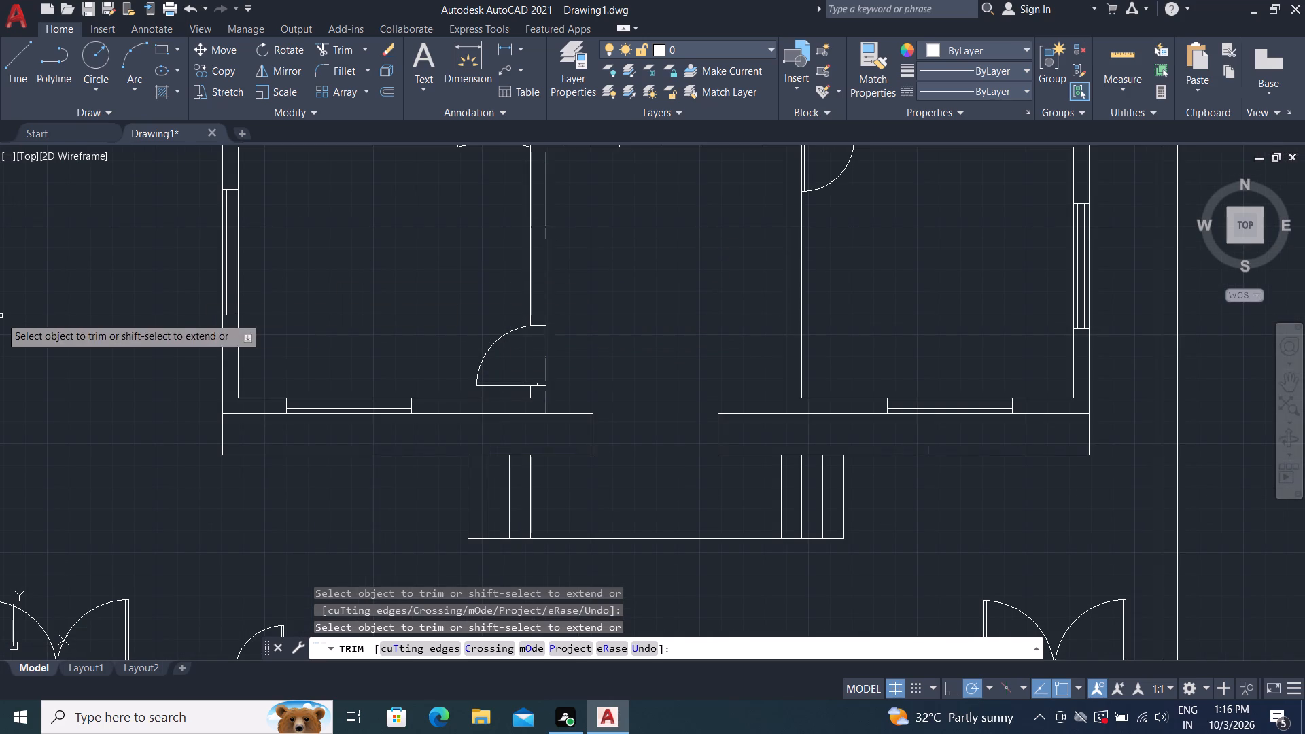
middle_drag(289, 308, 329, 379)
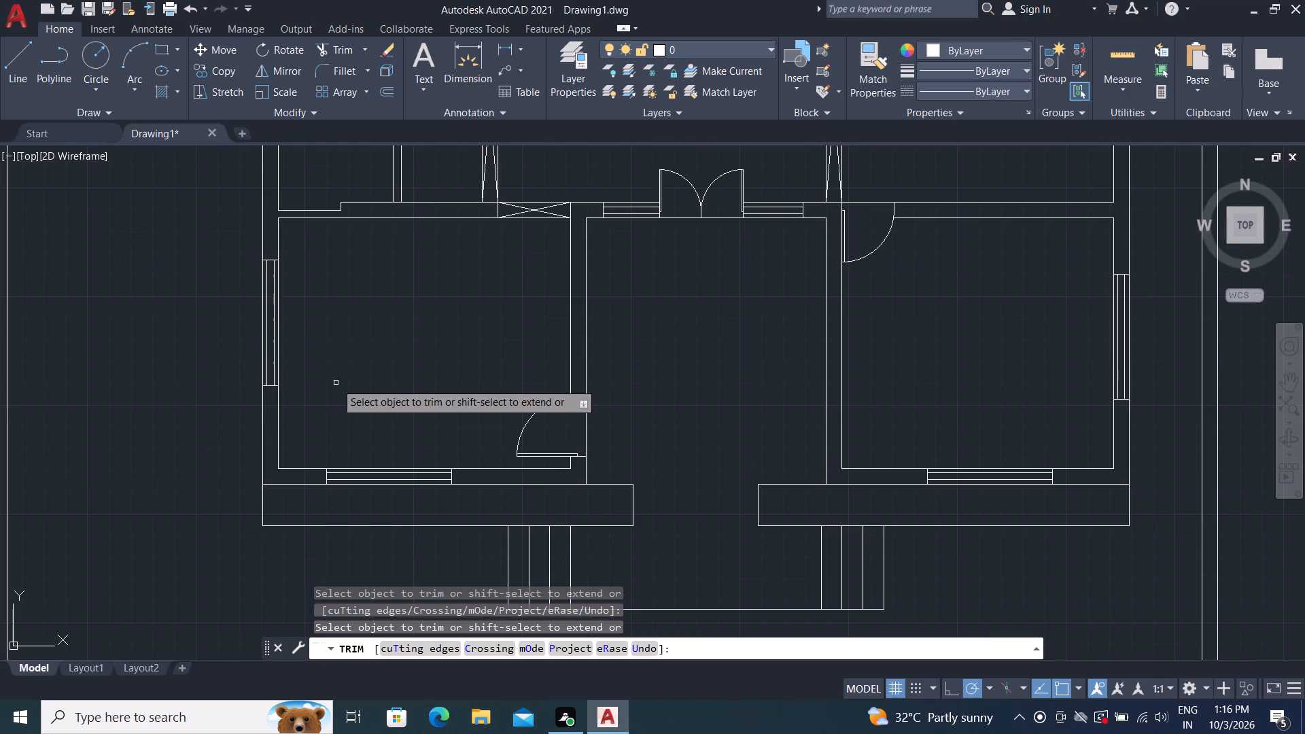
key(Escape)
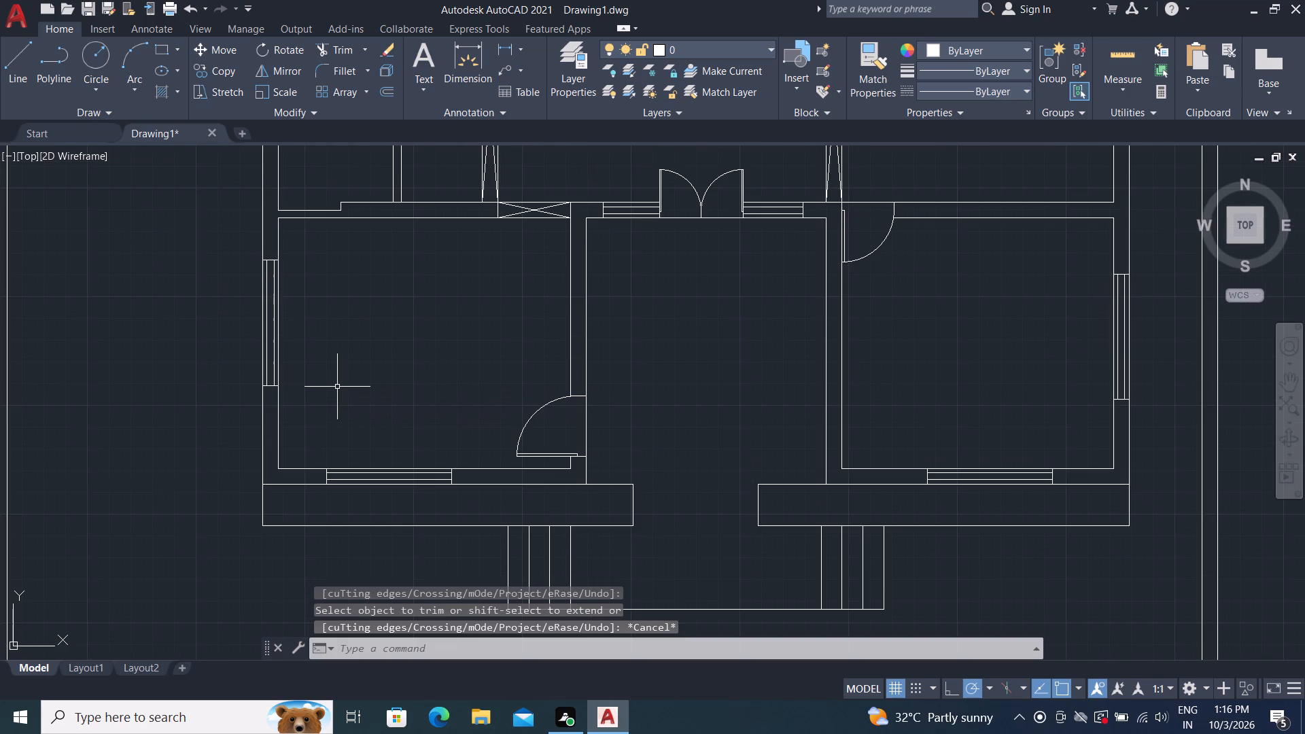
Offset the front west room's west, south and north inner wall faces 2'6" into the room.
text(ON)
key(Escape)
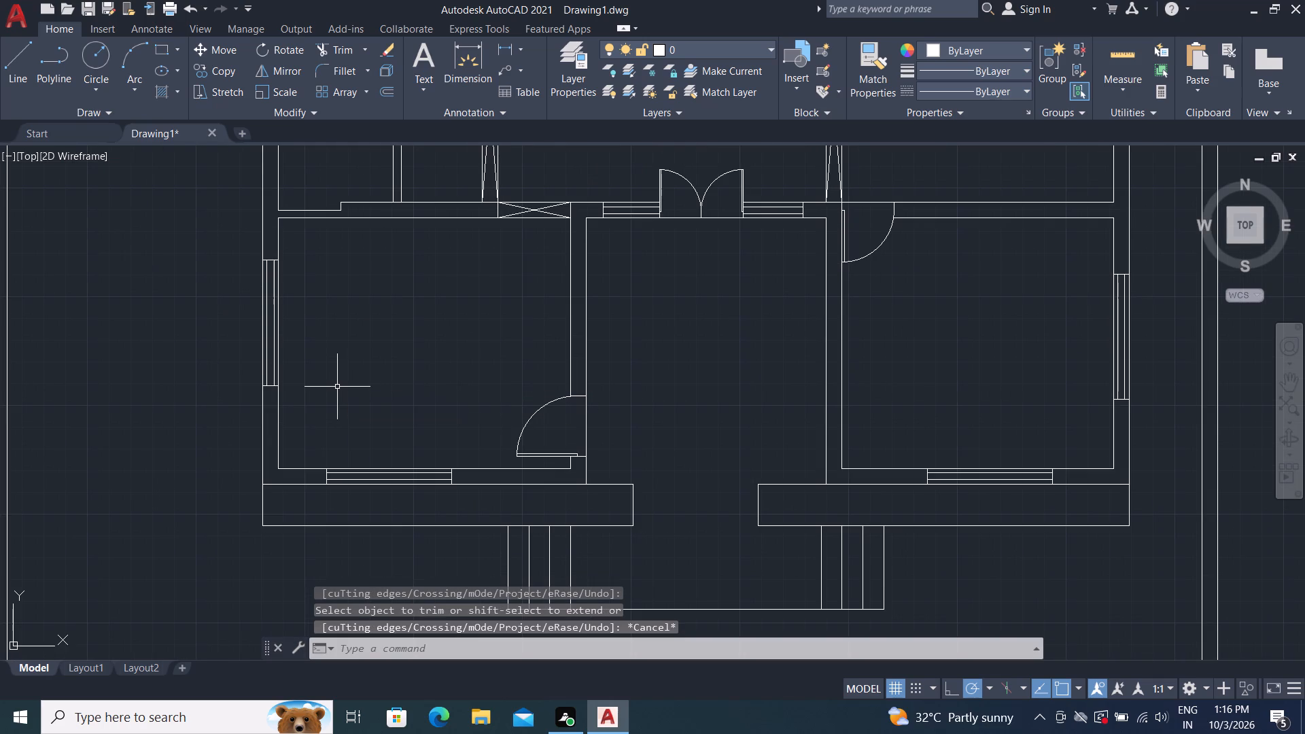
text(O)
key(space)
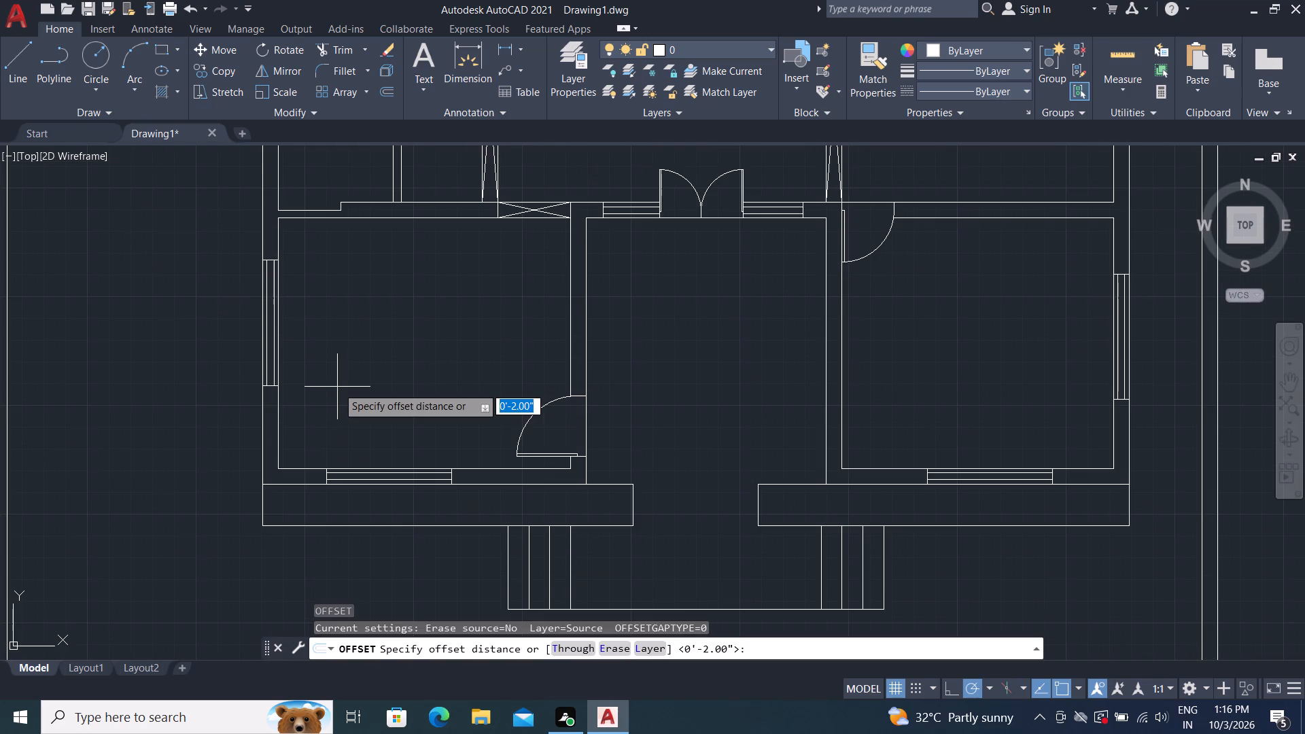
key(2)
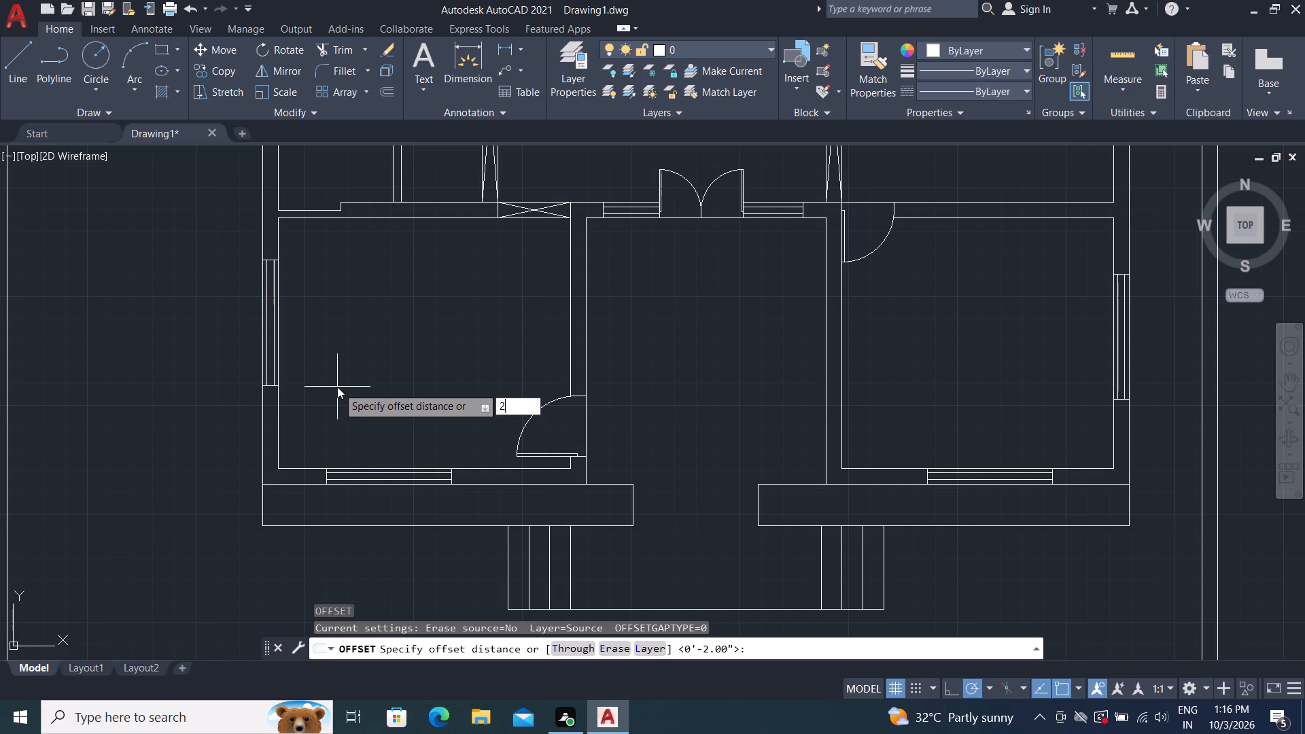
text('6)
key(shift+quotedbl)
key(Return)
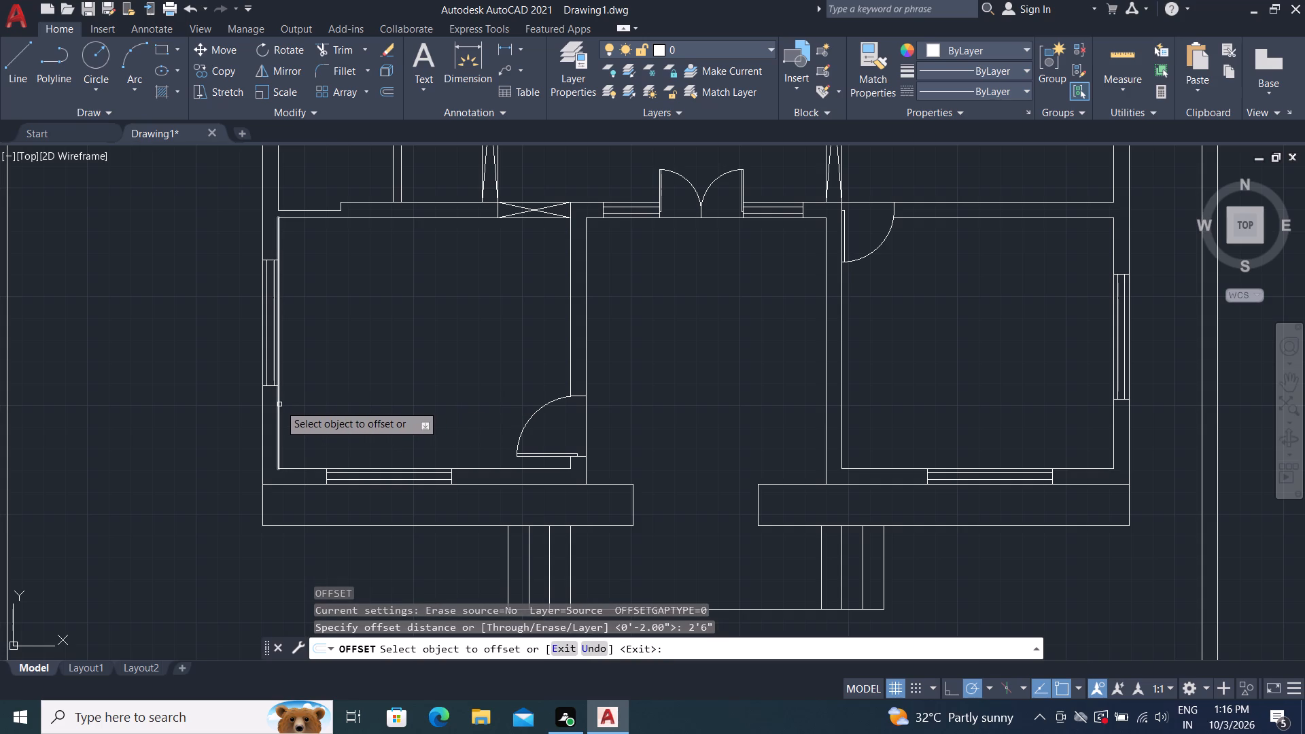
click(279, 404)
drag(430, 403, 424, 404)
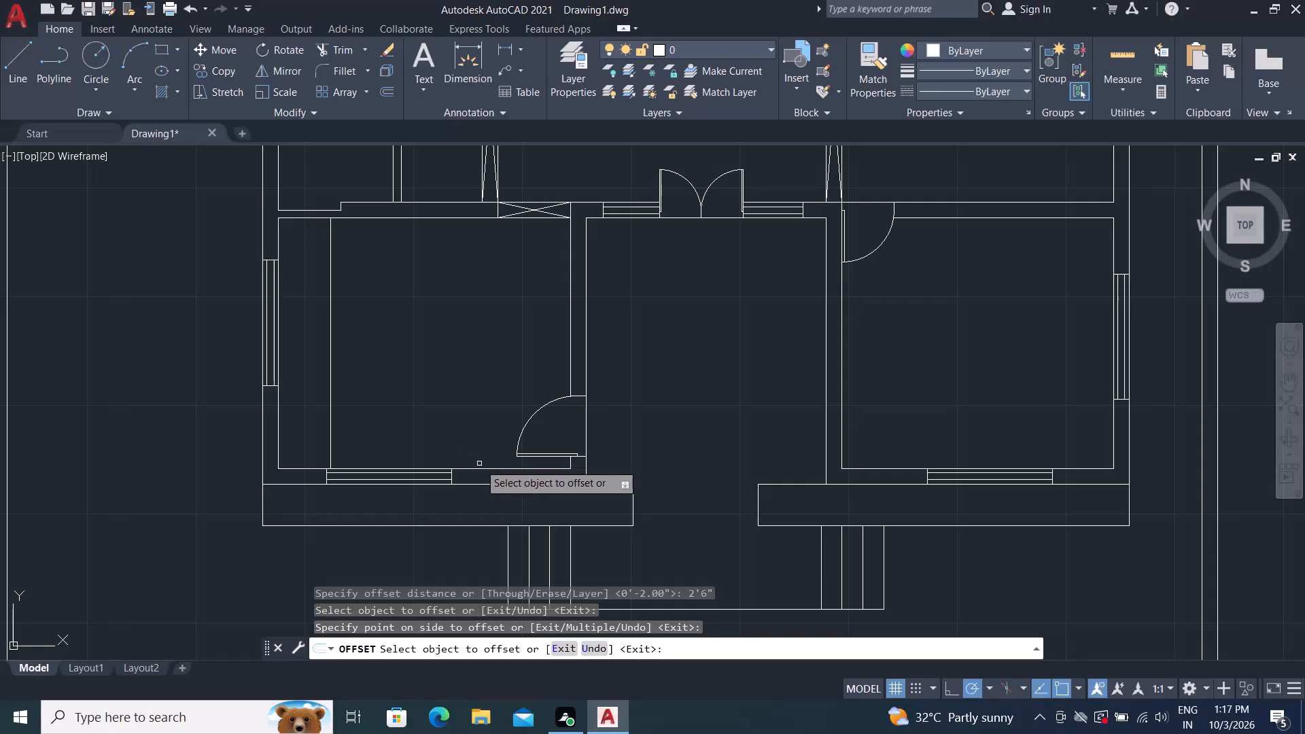
click(482, 467)
click(455, 404)
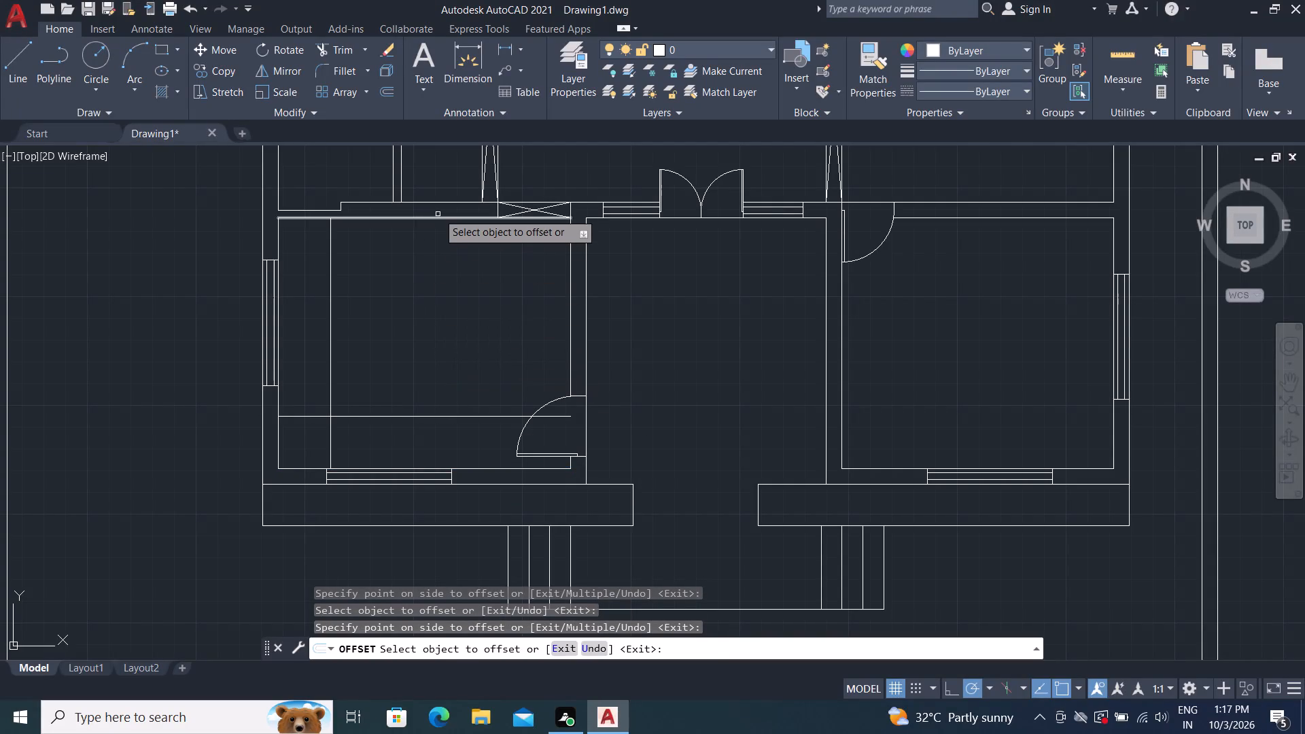
click(445, 220)
click(454, 298)
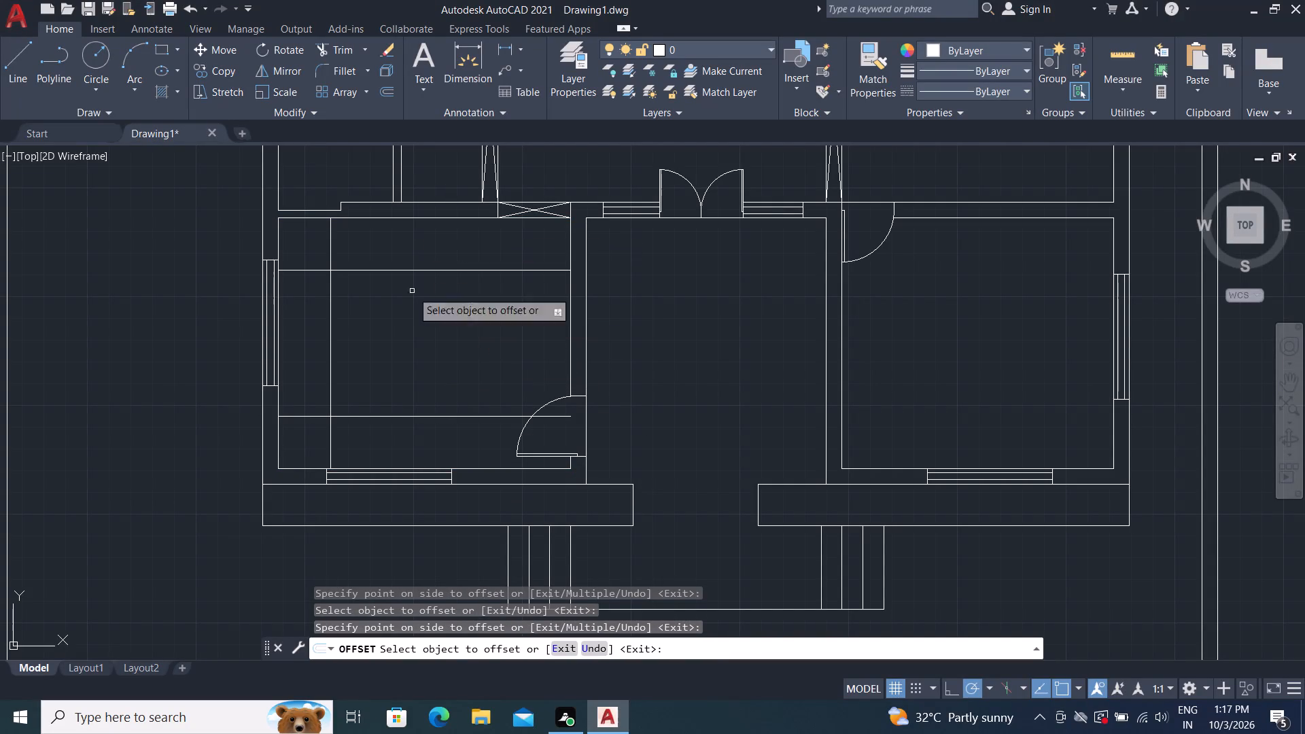
Draw a north-south line across the front west room between its inner wall faces, about 4'-9.5" east of the west wall's offset line.
click(13, 56)
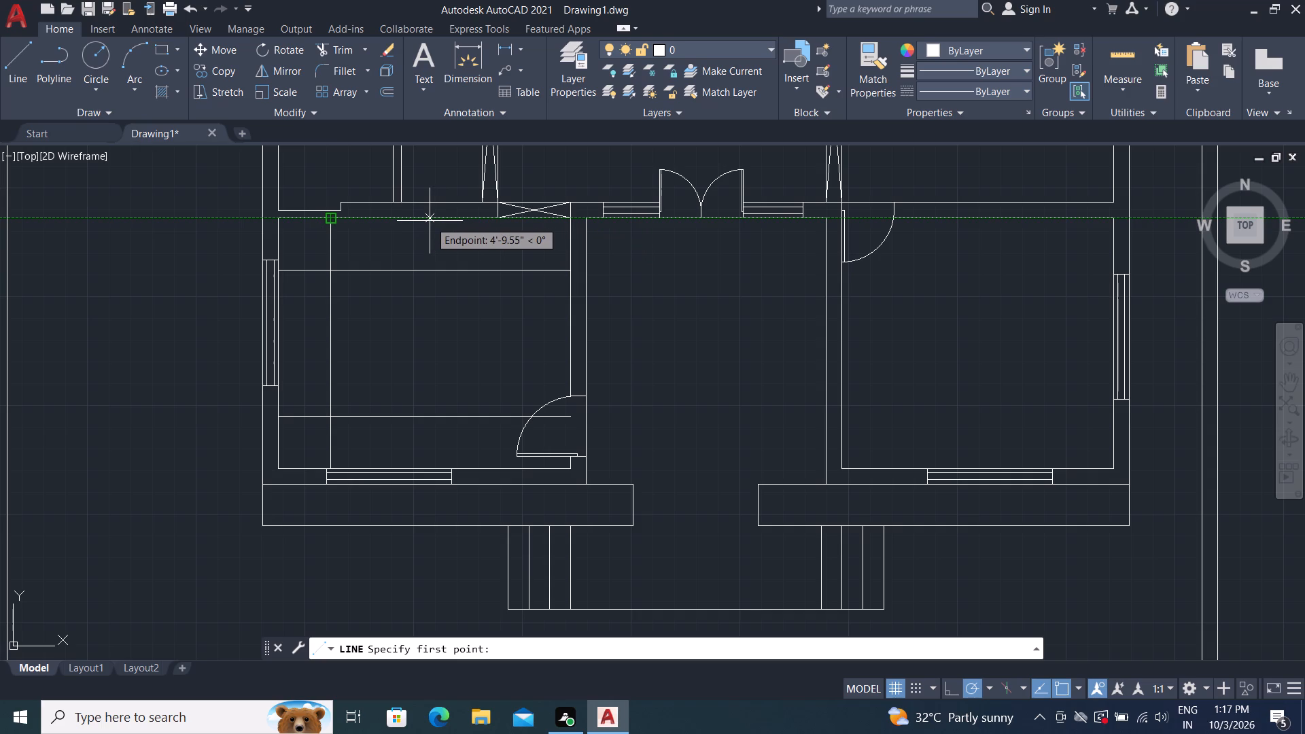
click(430, 221)
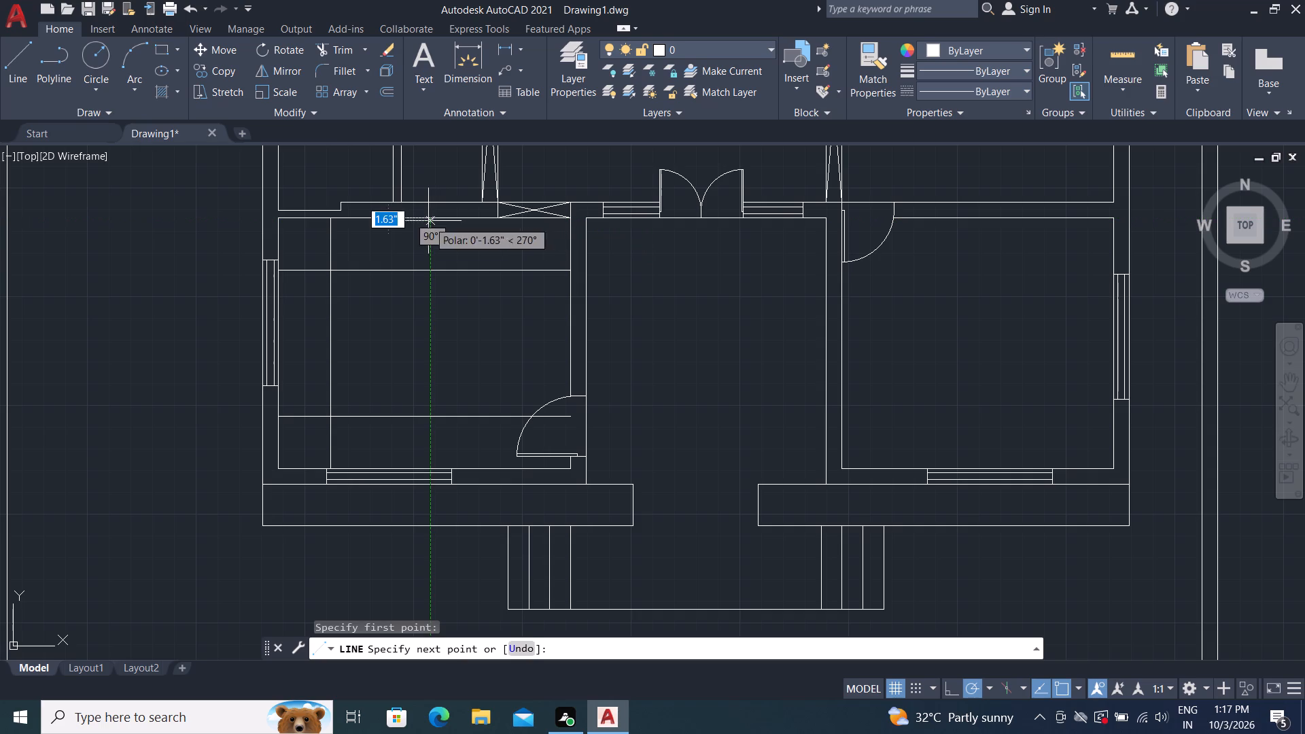
click(432, 468)
key(Escape)
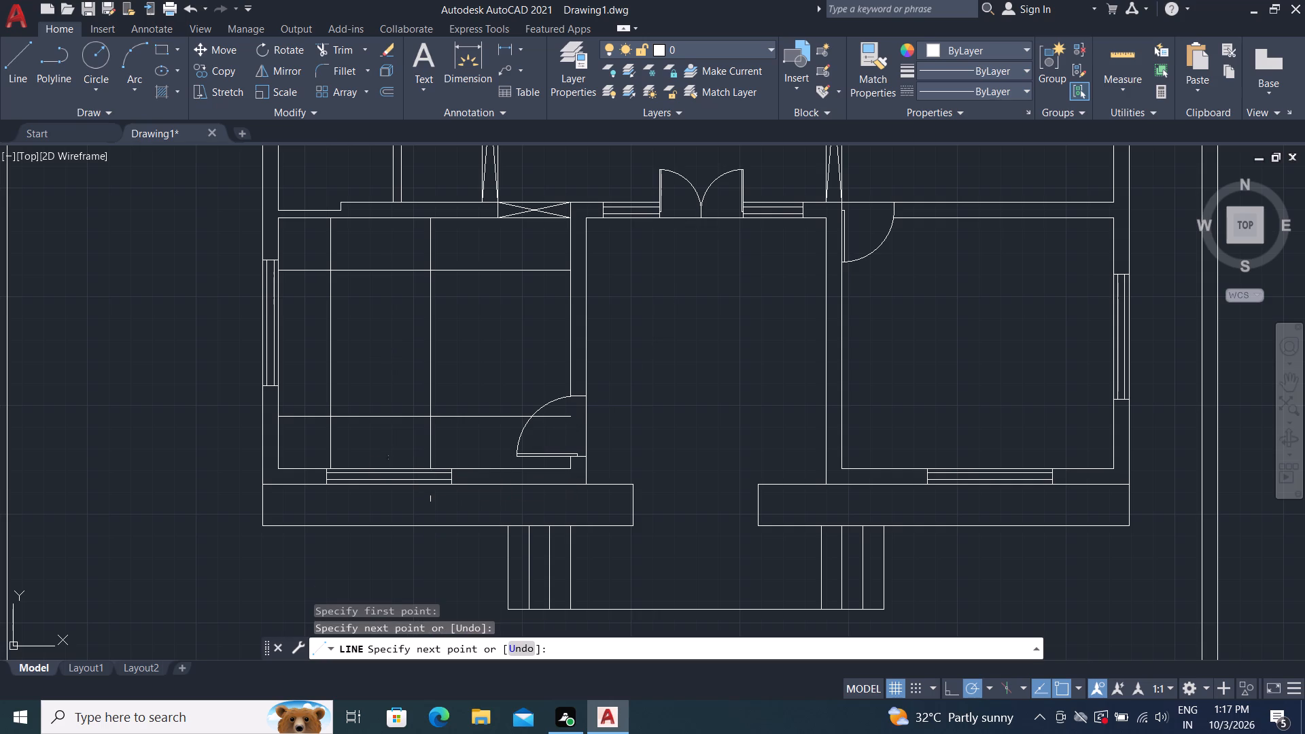
Trim both east-west offset lines in the front west room where they extend east of the new north-south line.
text(TR)
key(space)
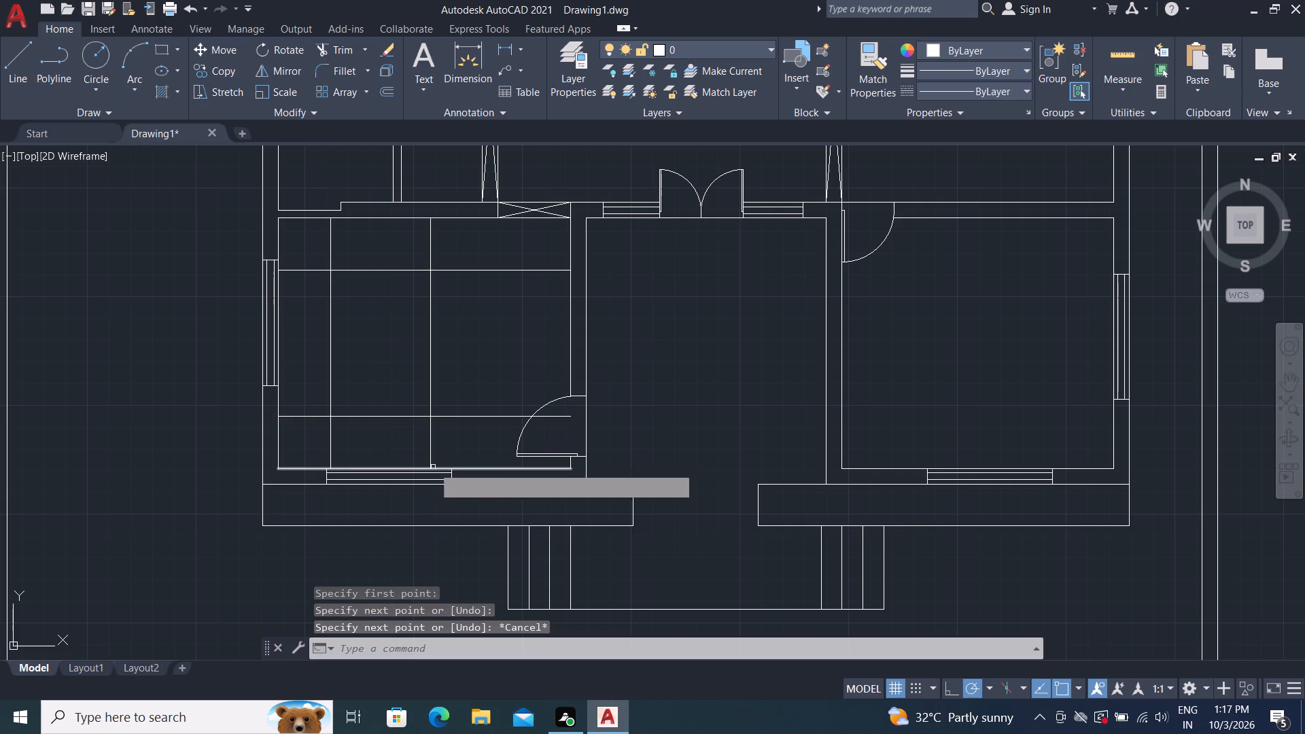
click(487, 416)
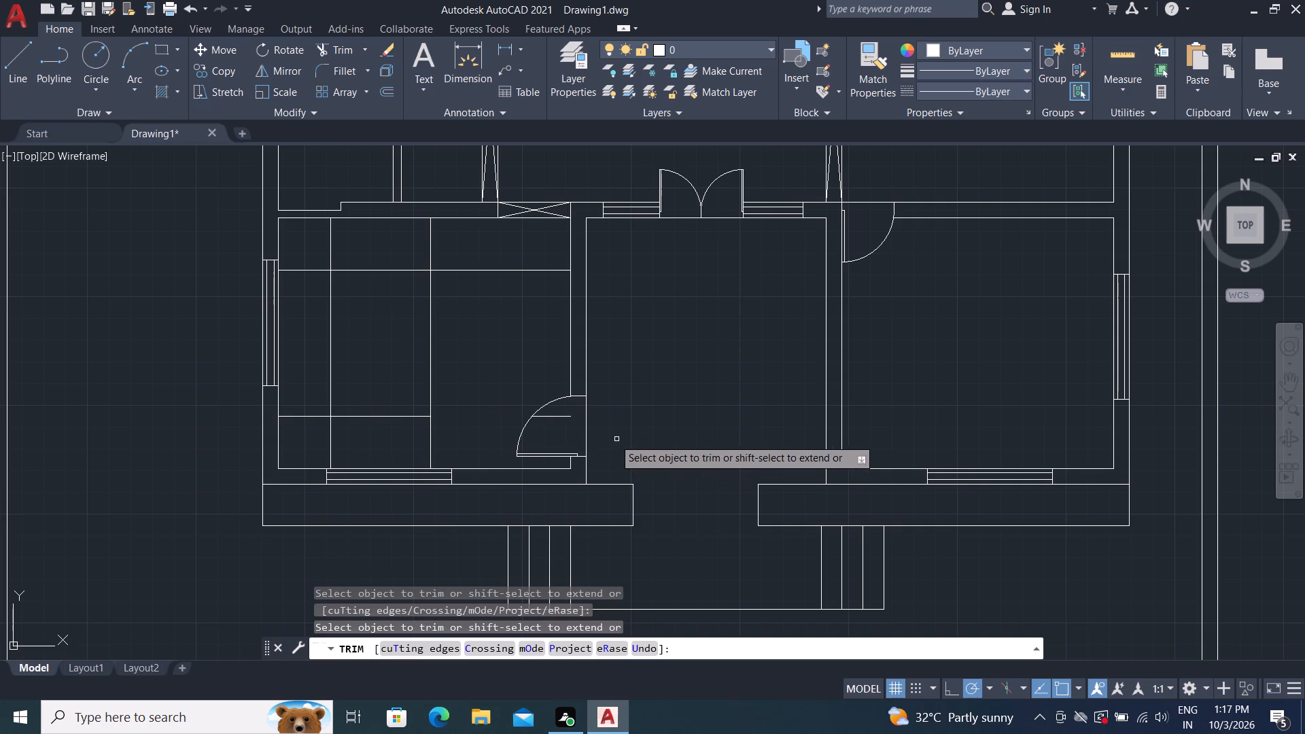
click(555, 413)
click(557, 423)
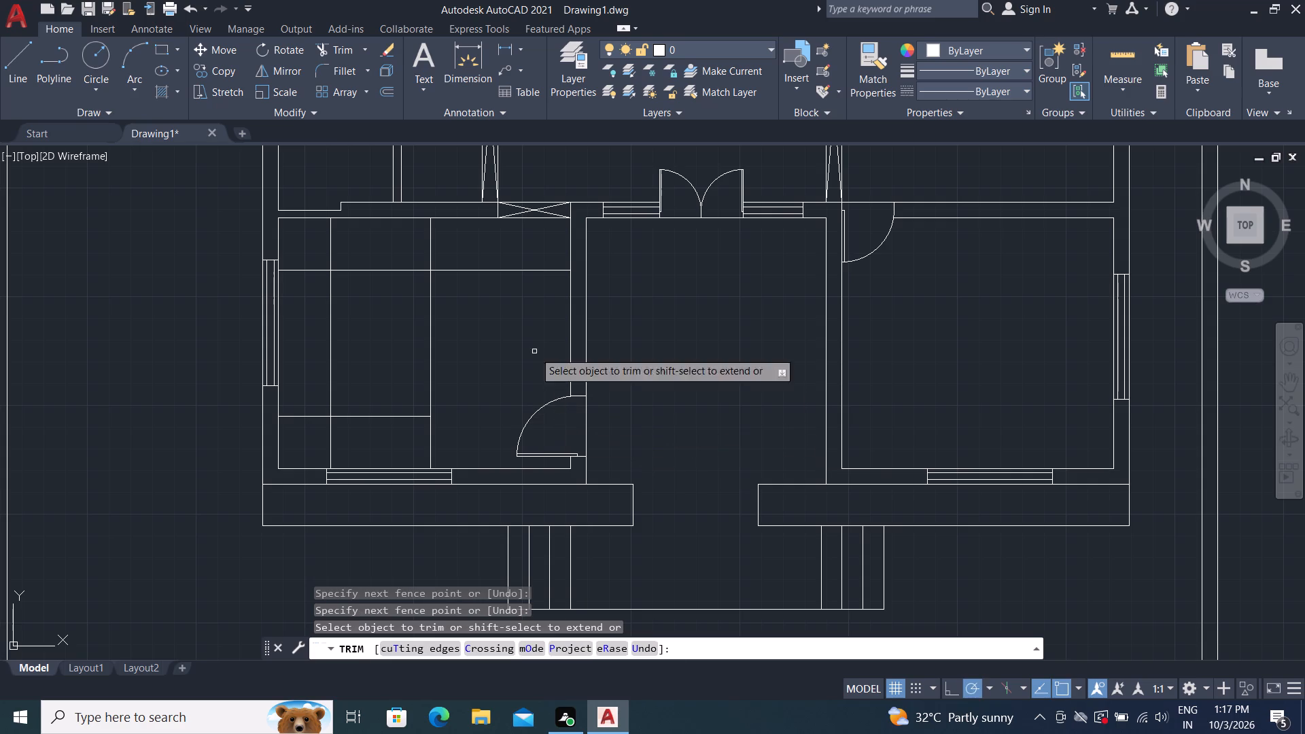
drag(506, 258, 512, 306)
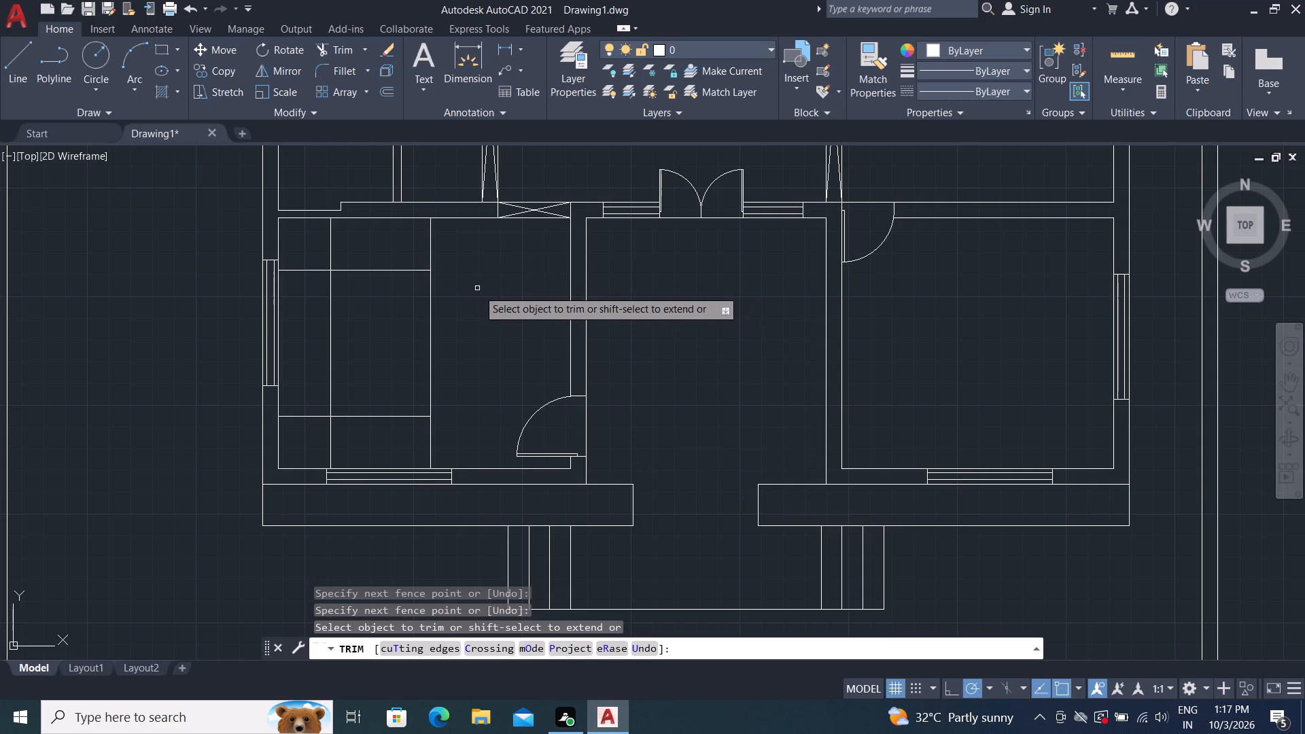
Trim the north-south line's middle span and the overlapping offset ends at both west corners, leaving a U-shaped outline along the walls.
click(432, 345)
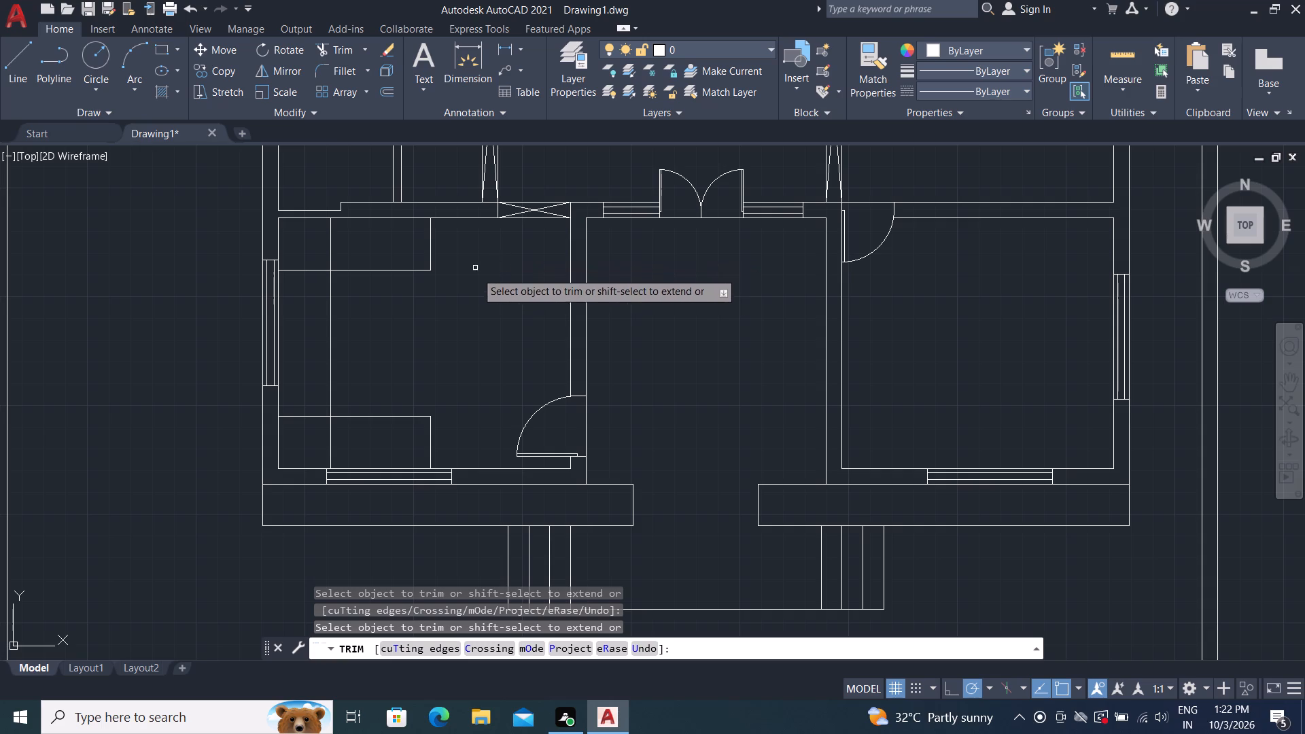
click(332, 254)
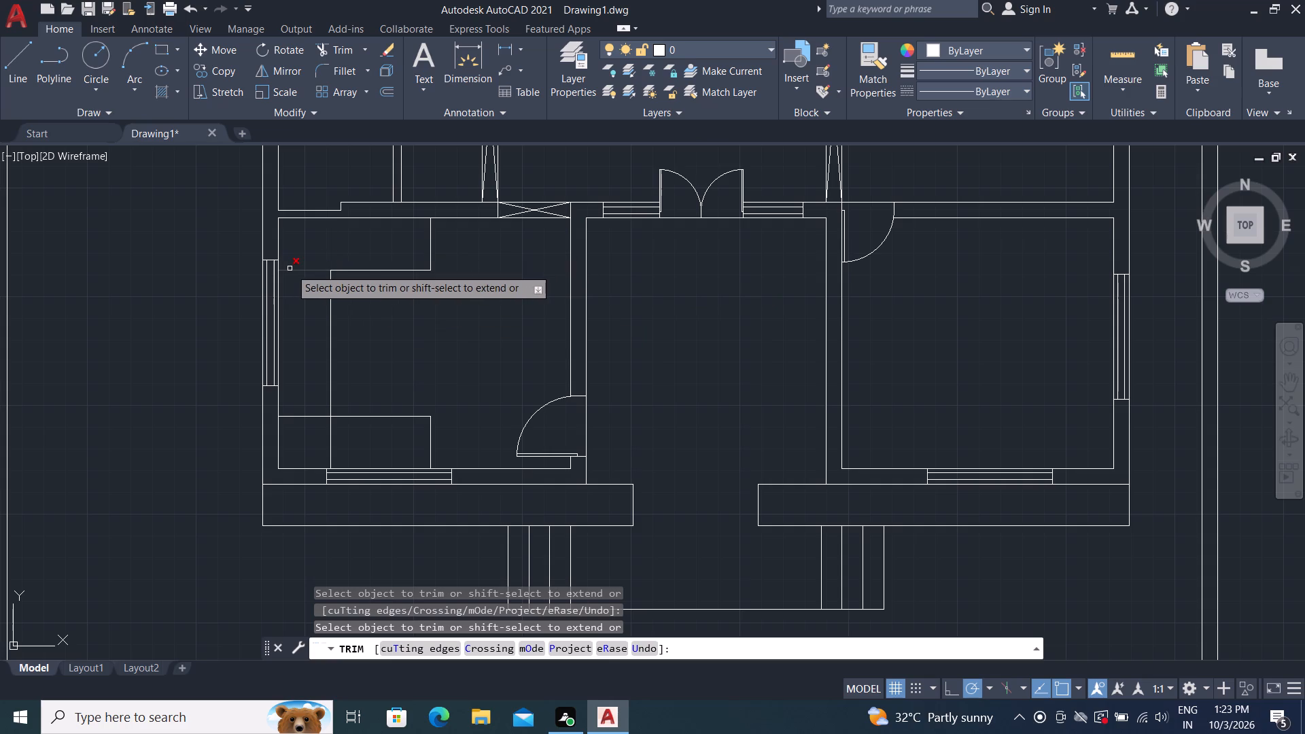
click(290, 268)
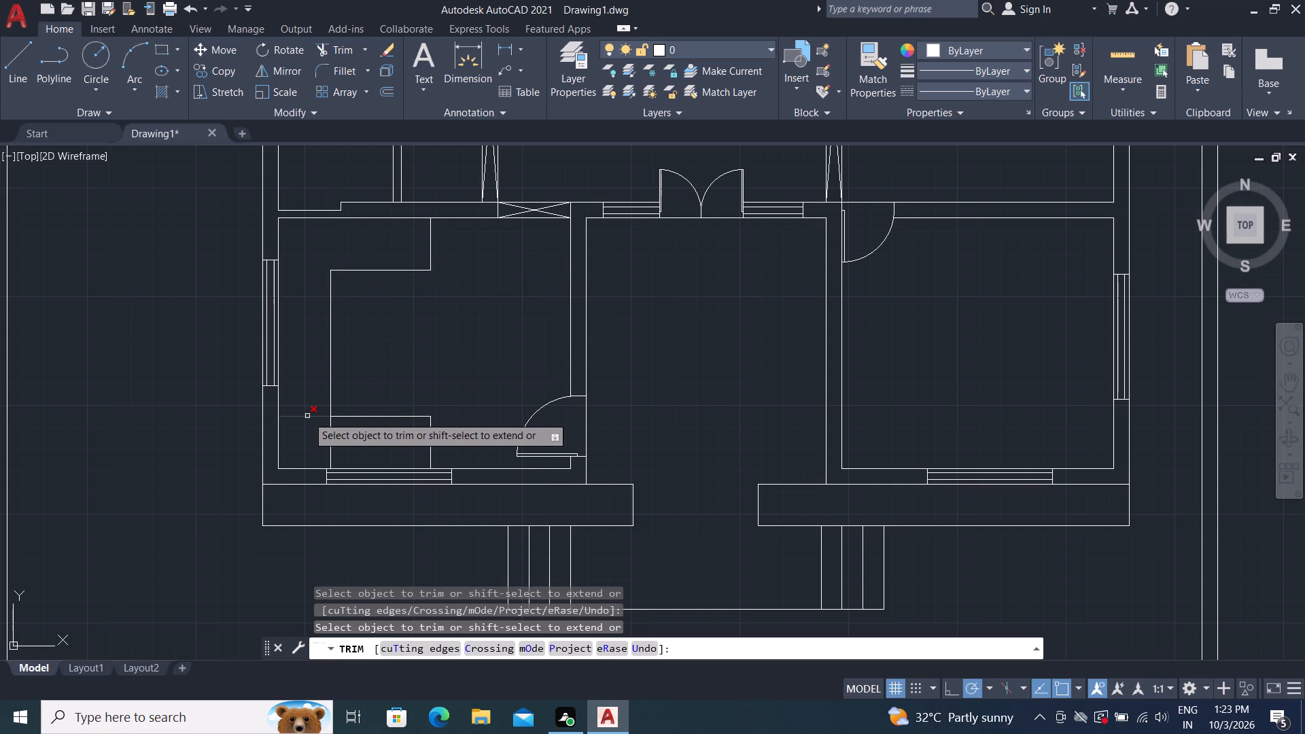
click(307, 416)
click(328, 442)
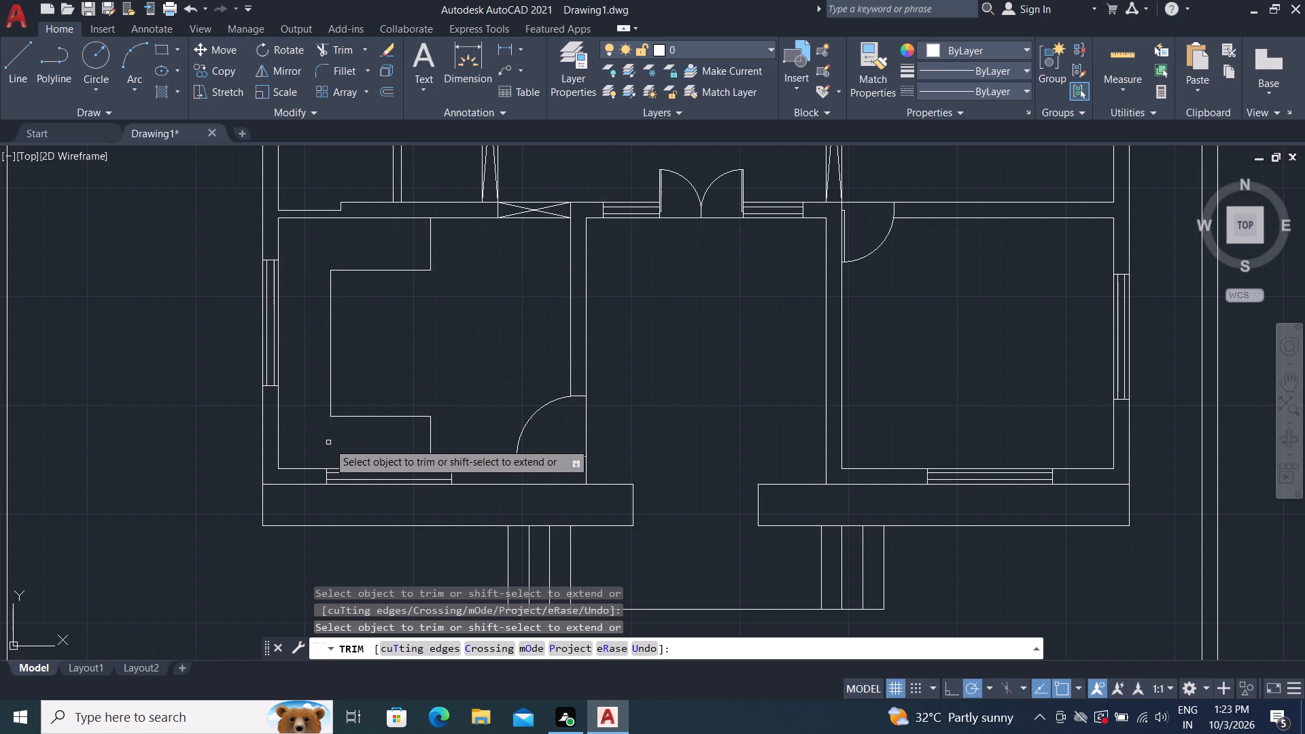
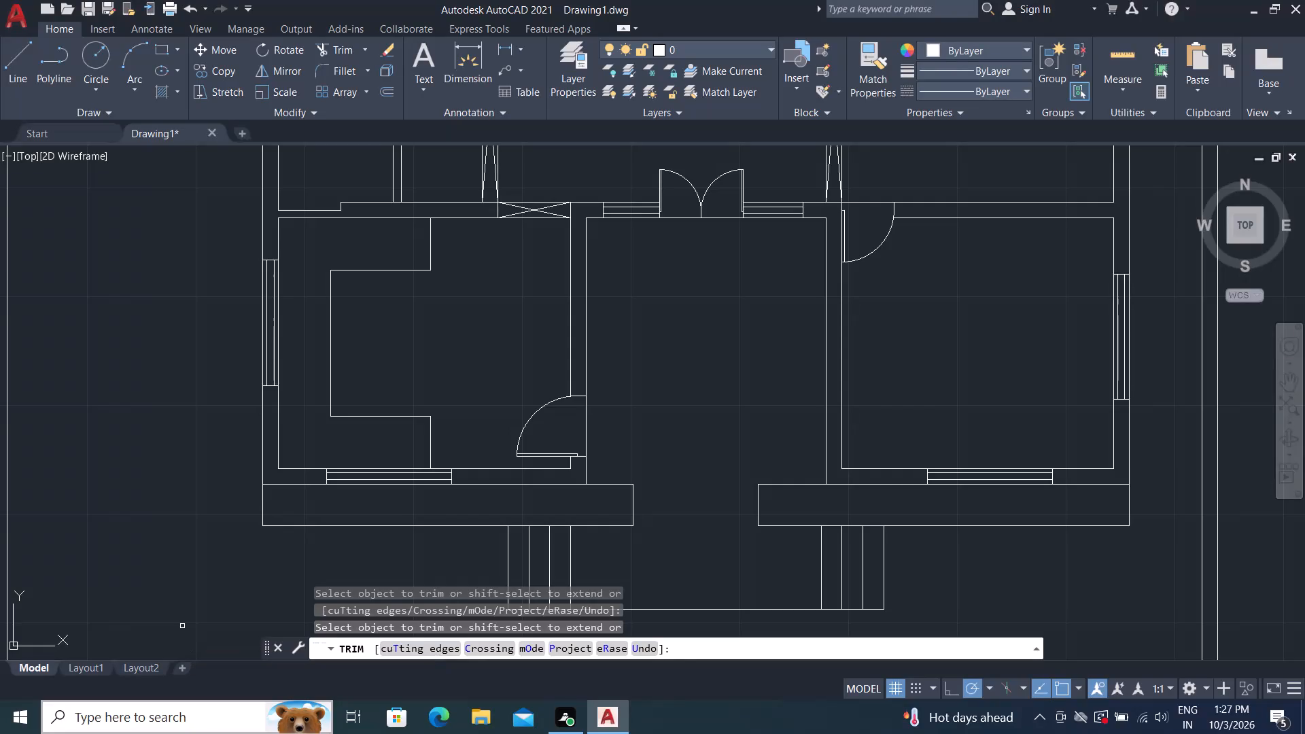
Fillet the inner southwest corner of the U-shaped outline in the front west room with zero radius.
key(f)
key(Escape)
key(Escape)
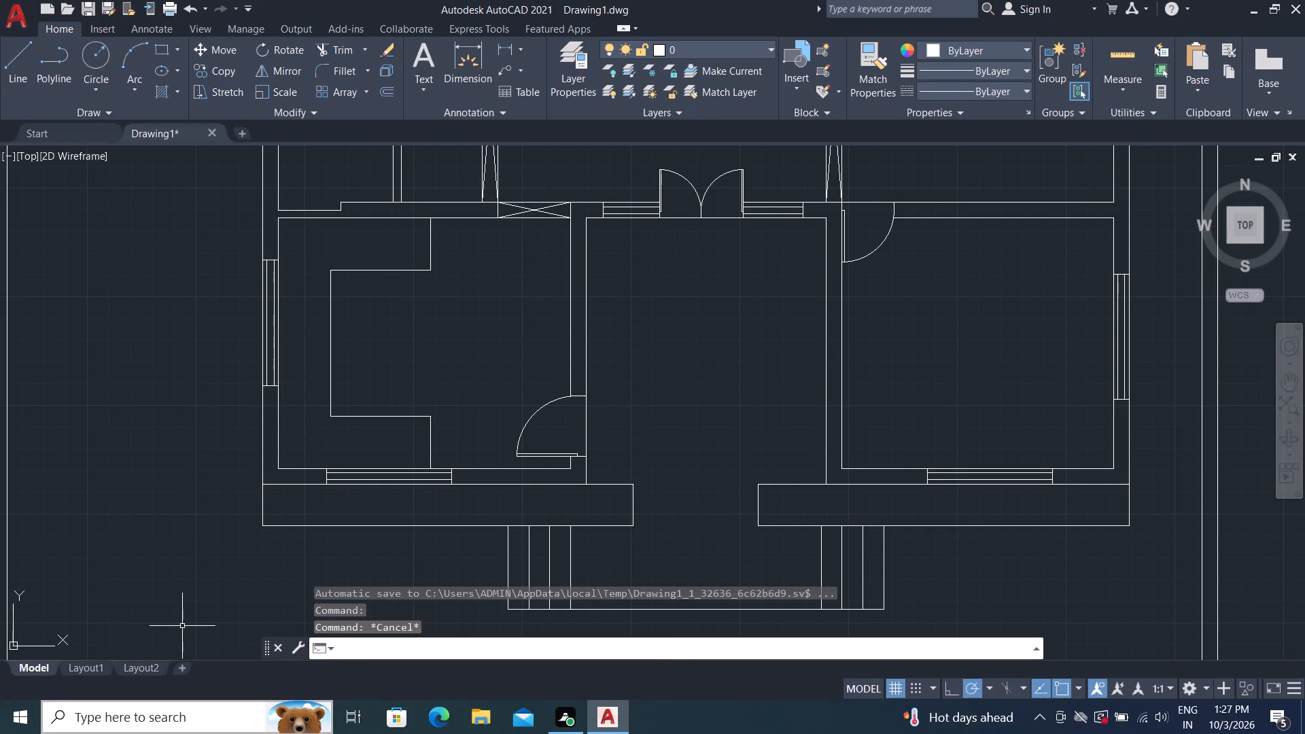
text(FILL)
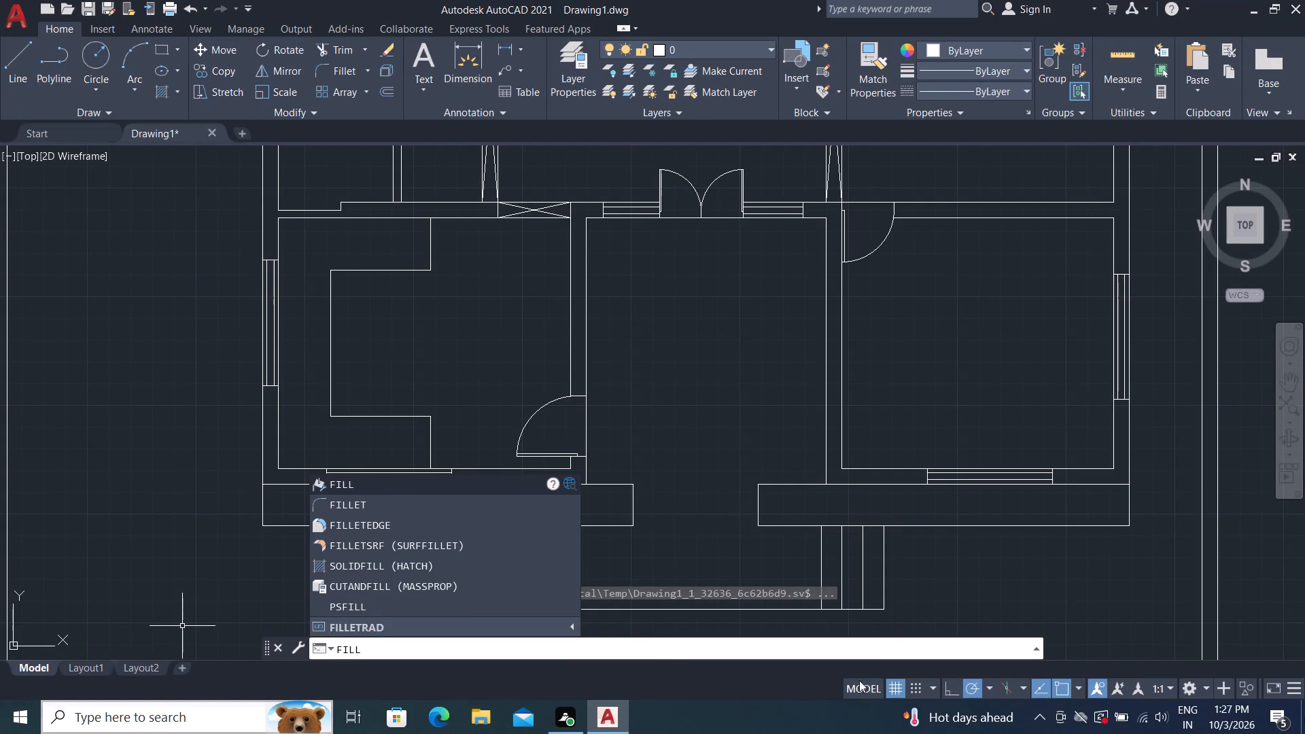
click(350, 504)
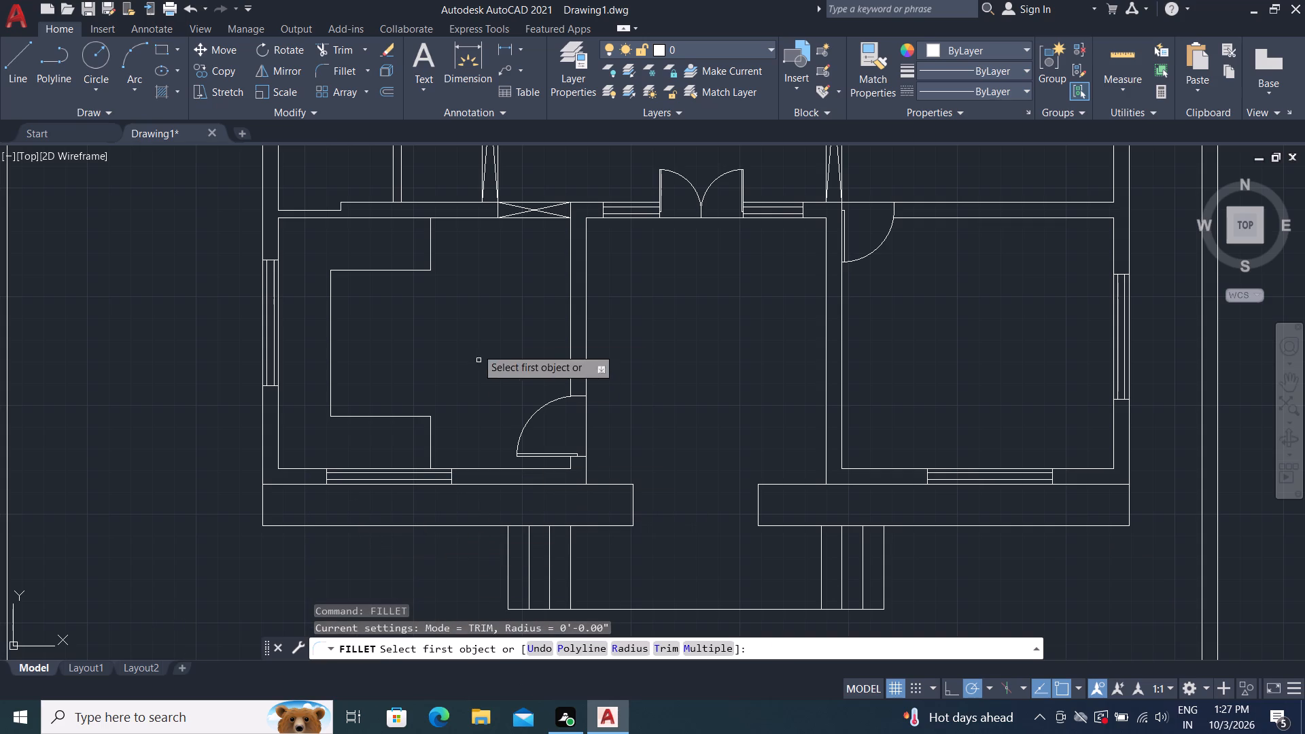
click(331, 360)
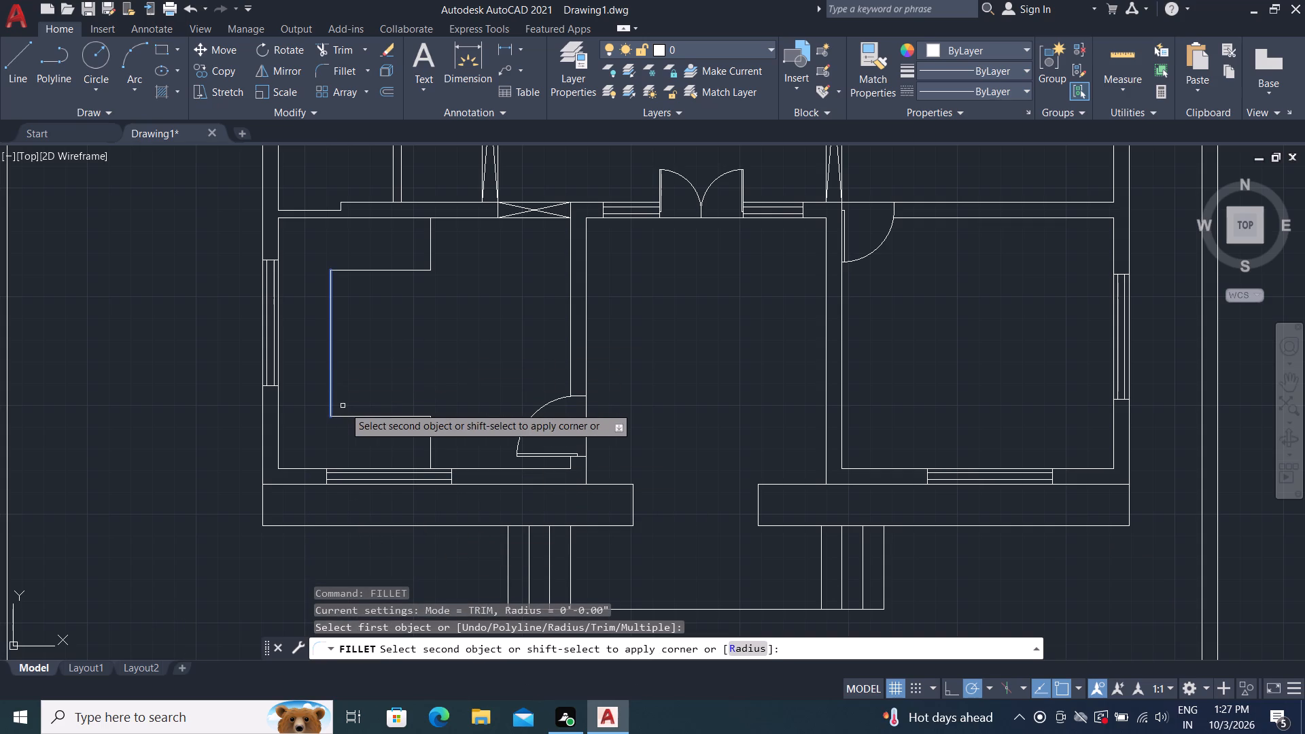
click(349, 417)
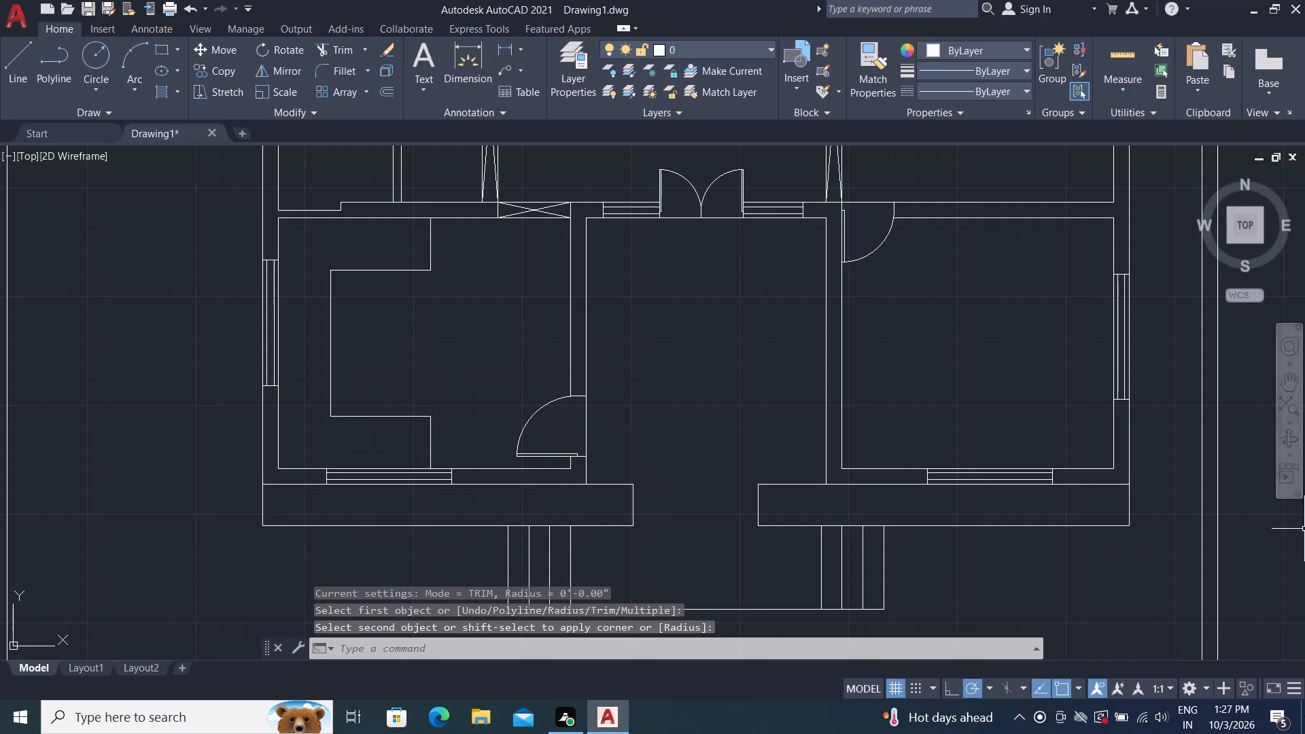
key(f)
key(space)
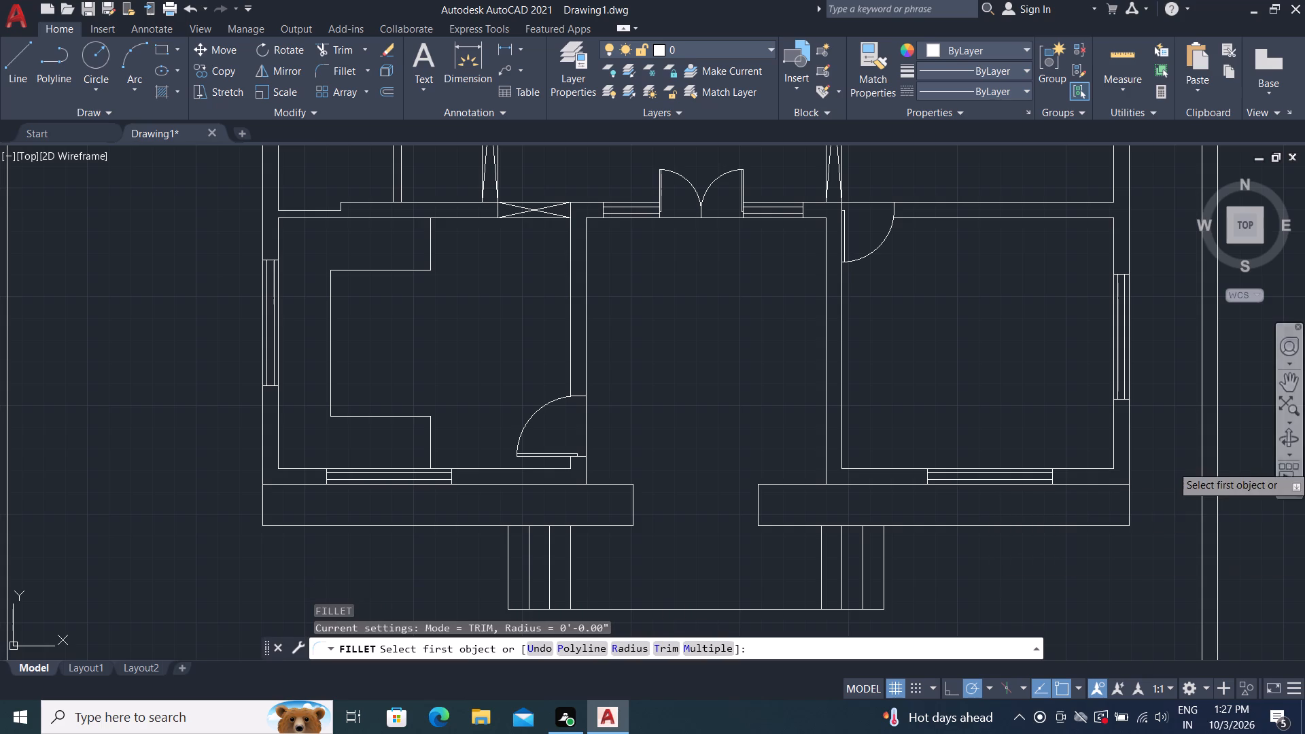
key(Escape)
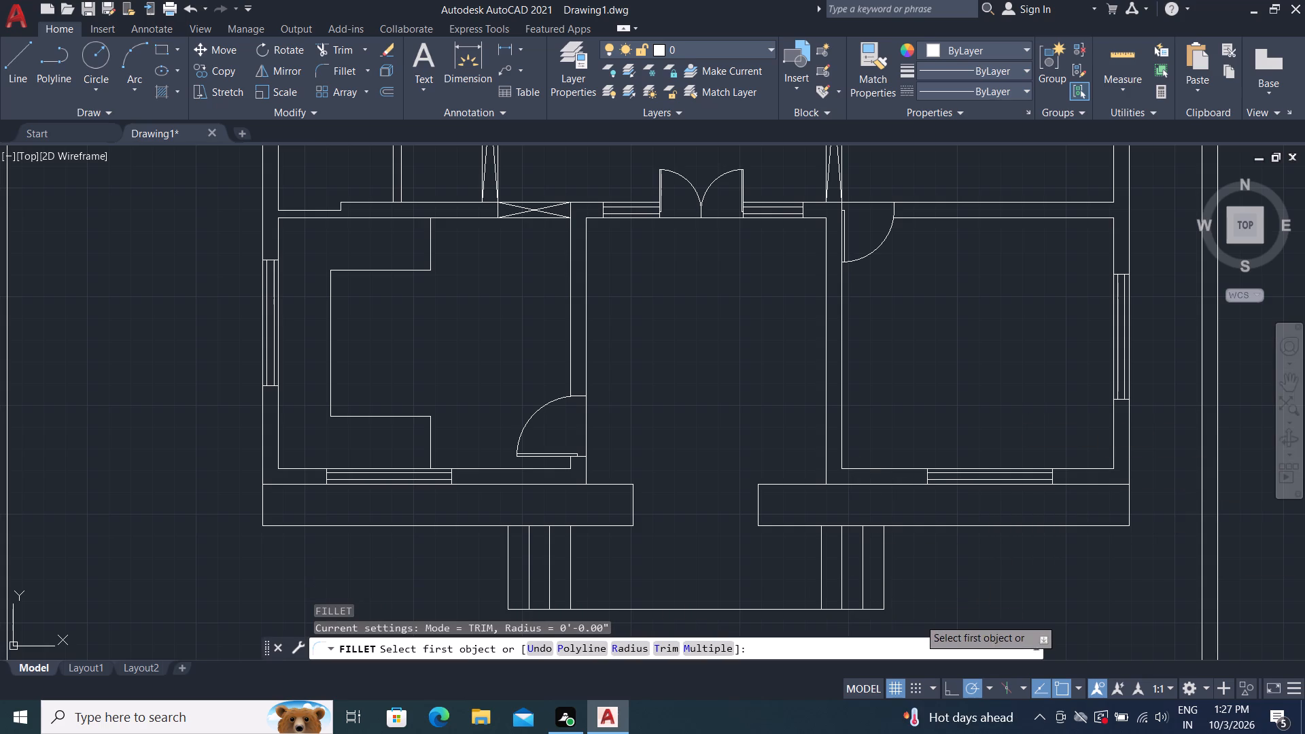
Offset the front west room's west inner wall face 3" into the room.
key(o)
key(space)
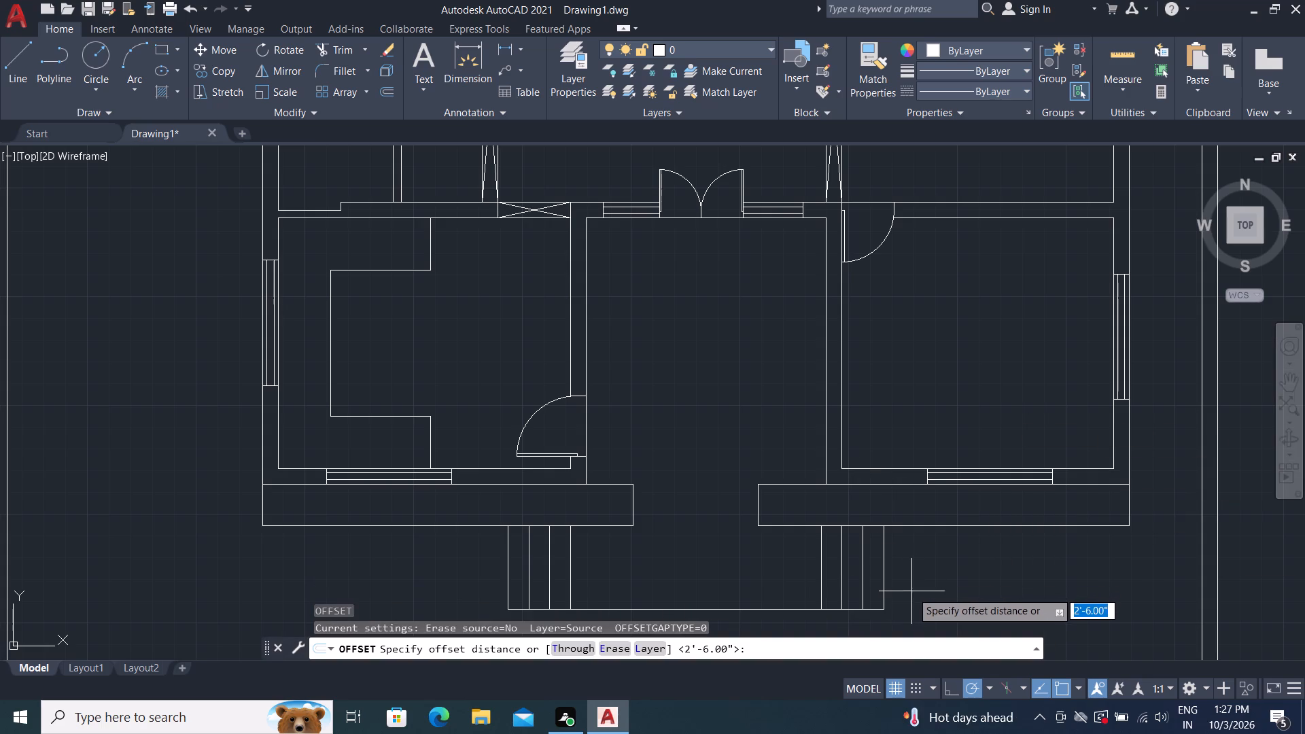
key(3)
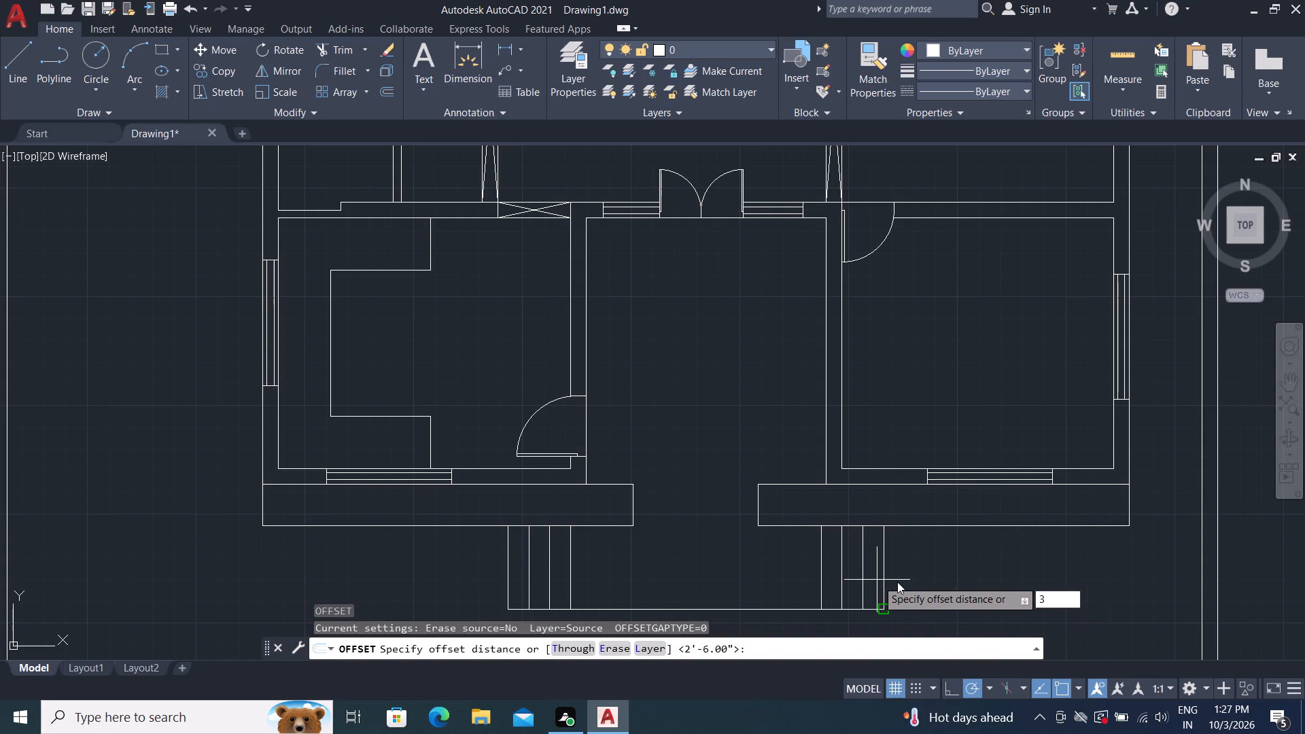
key(shift+quotedbl)
key(Return)
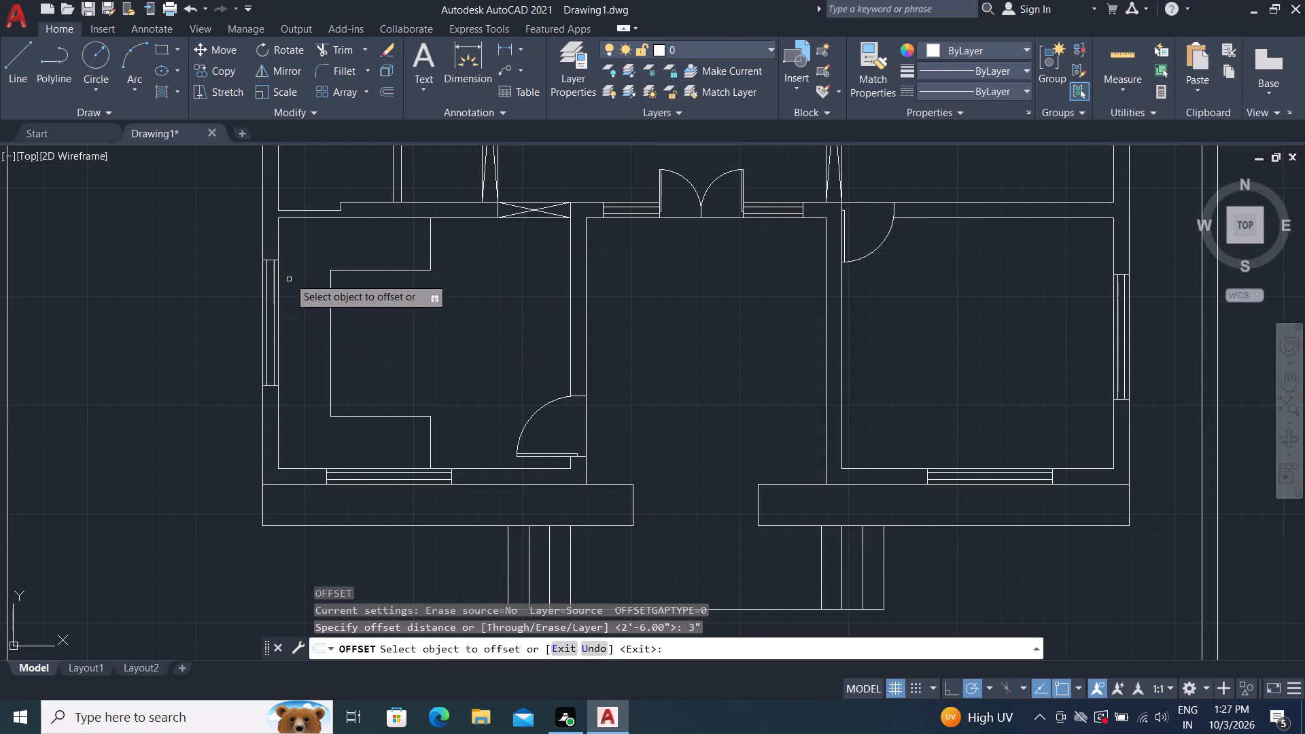
click(281, 252)
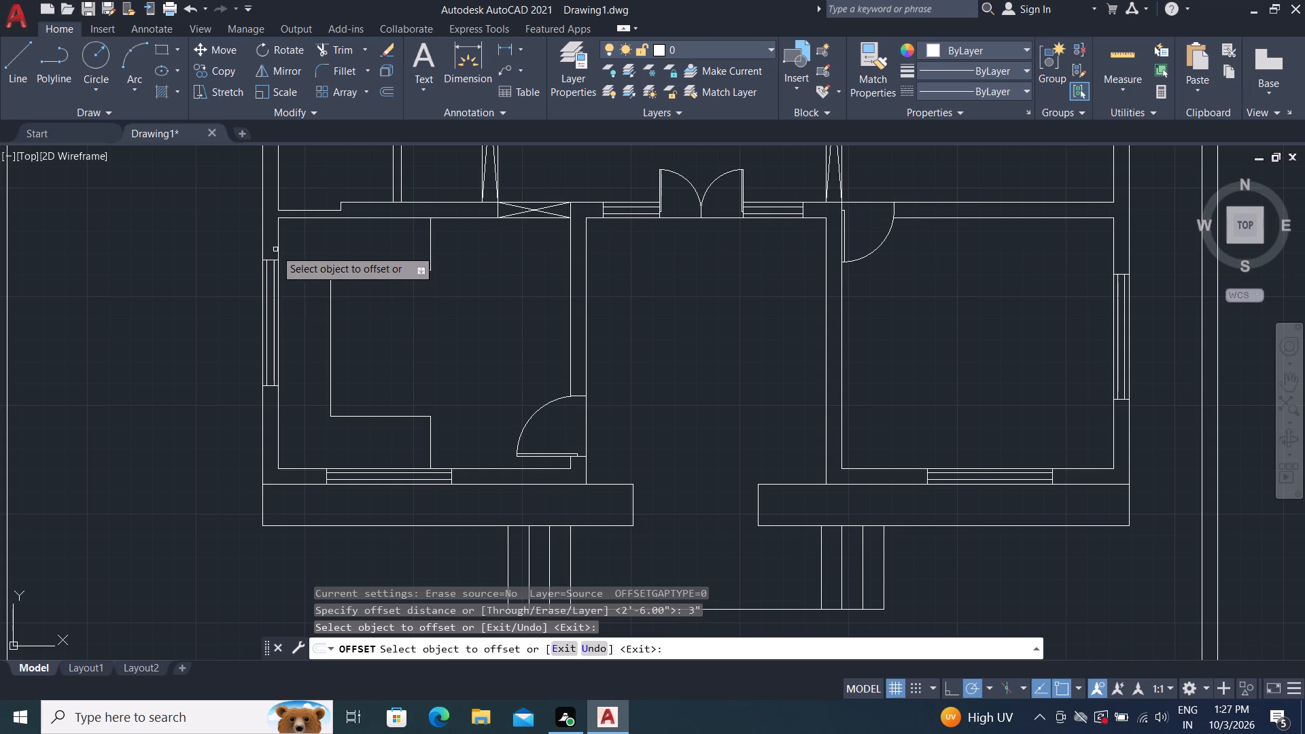
click(279, 248)
click(328, 265)
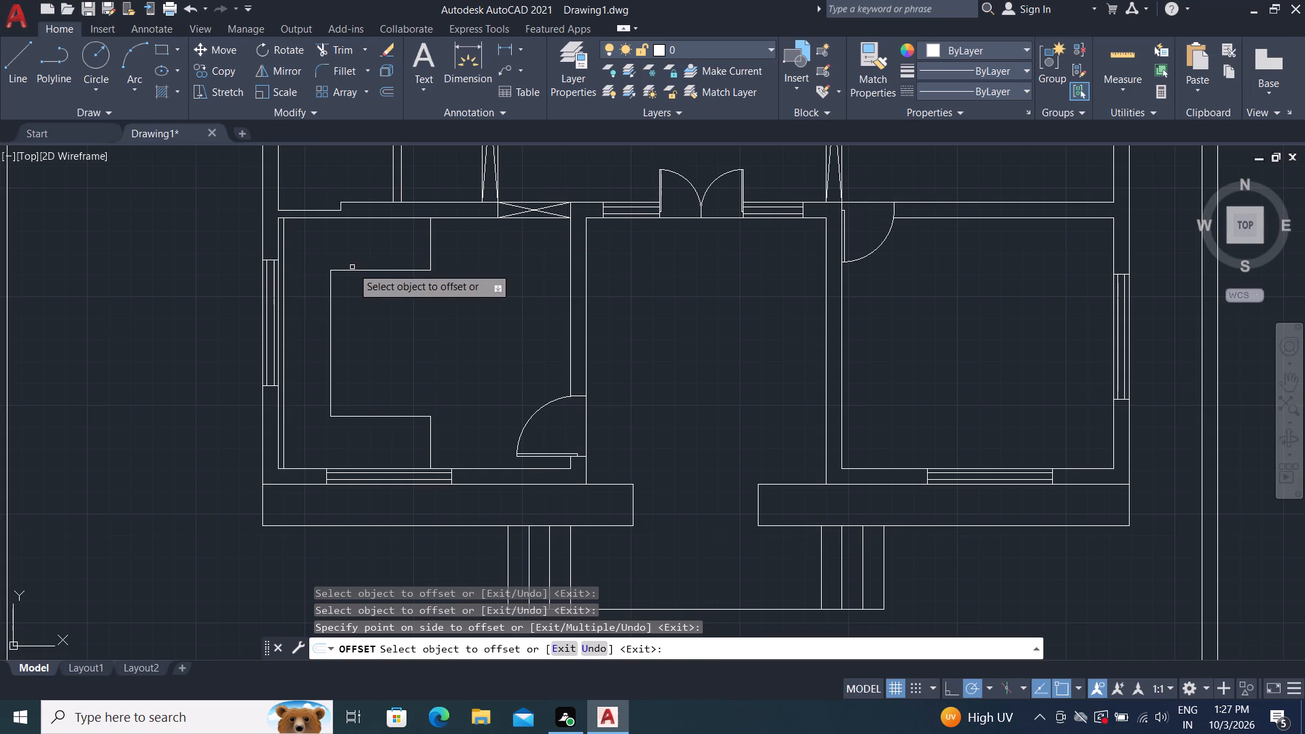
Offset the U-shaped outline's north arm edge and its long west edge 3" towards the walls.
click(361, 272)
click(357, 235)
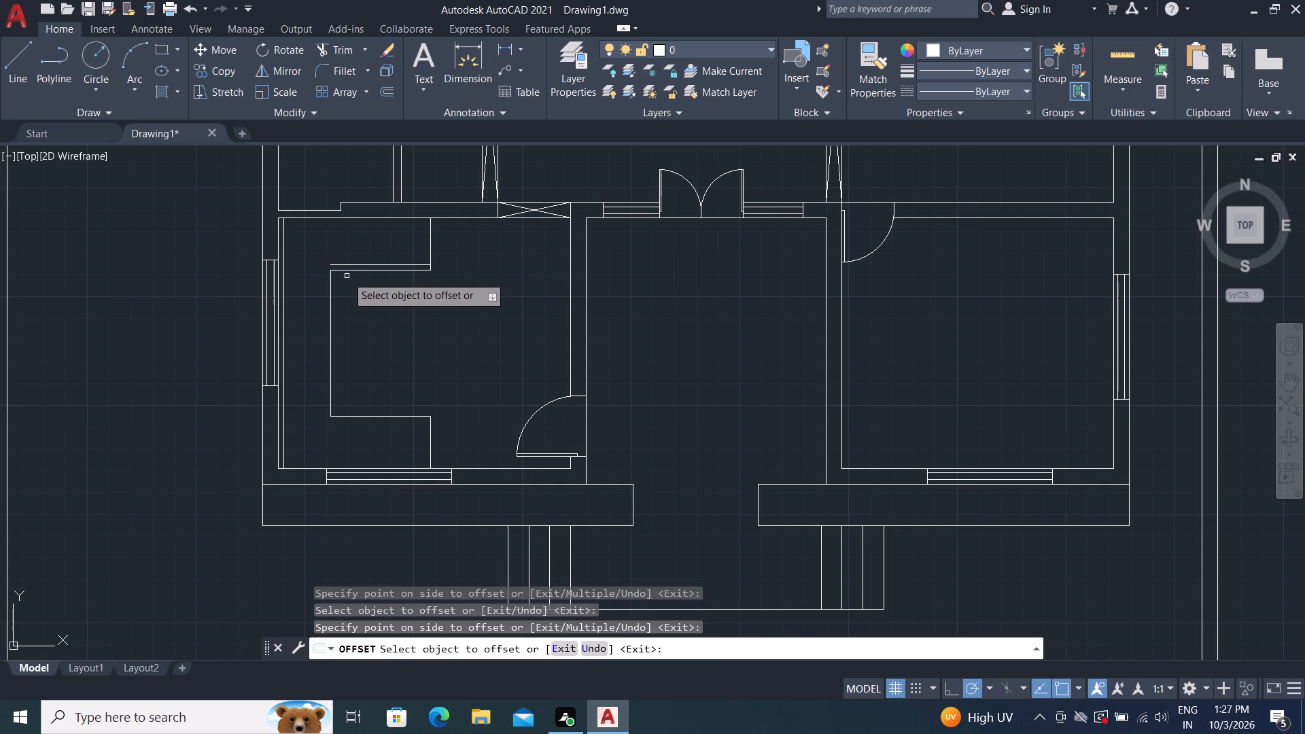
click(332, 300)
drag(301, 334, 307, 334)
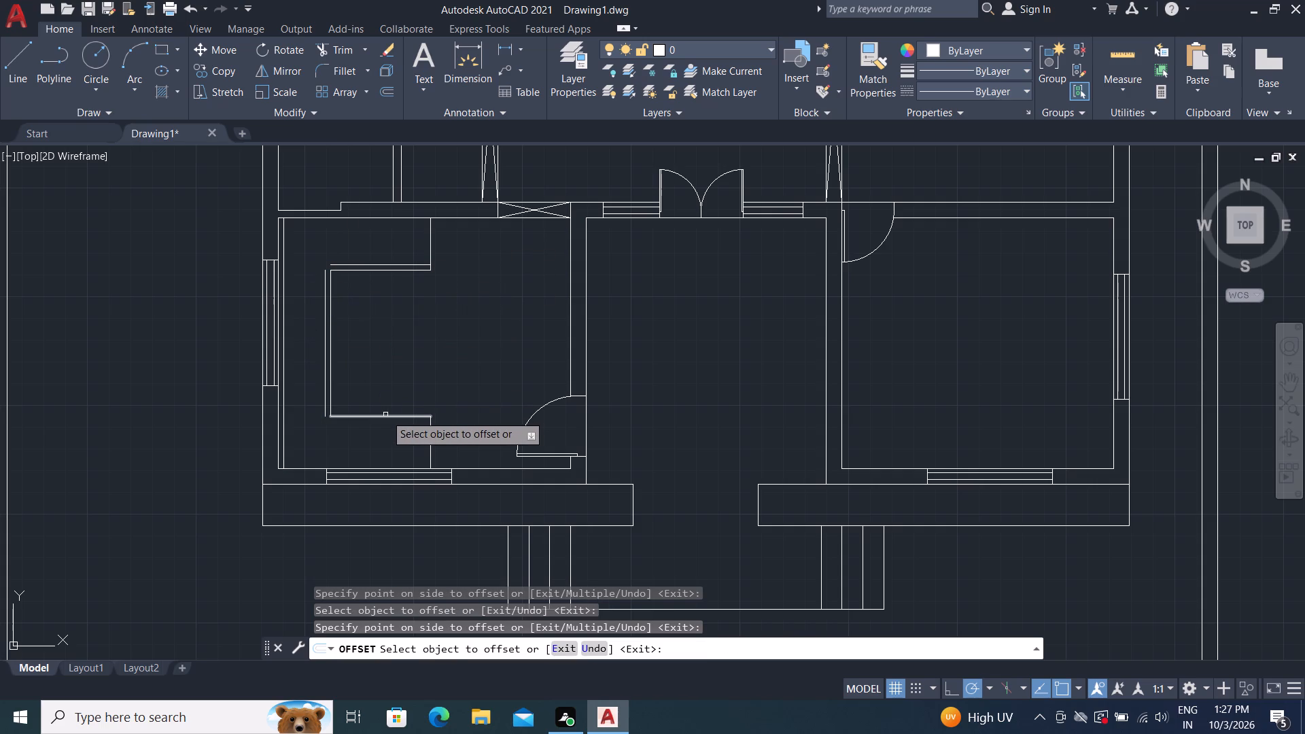
Offset the south arm's east end 3" westward, and the room's south and north inner wall faces 3" into the room.
click(428, 444)
click(406, 446)
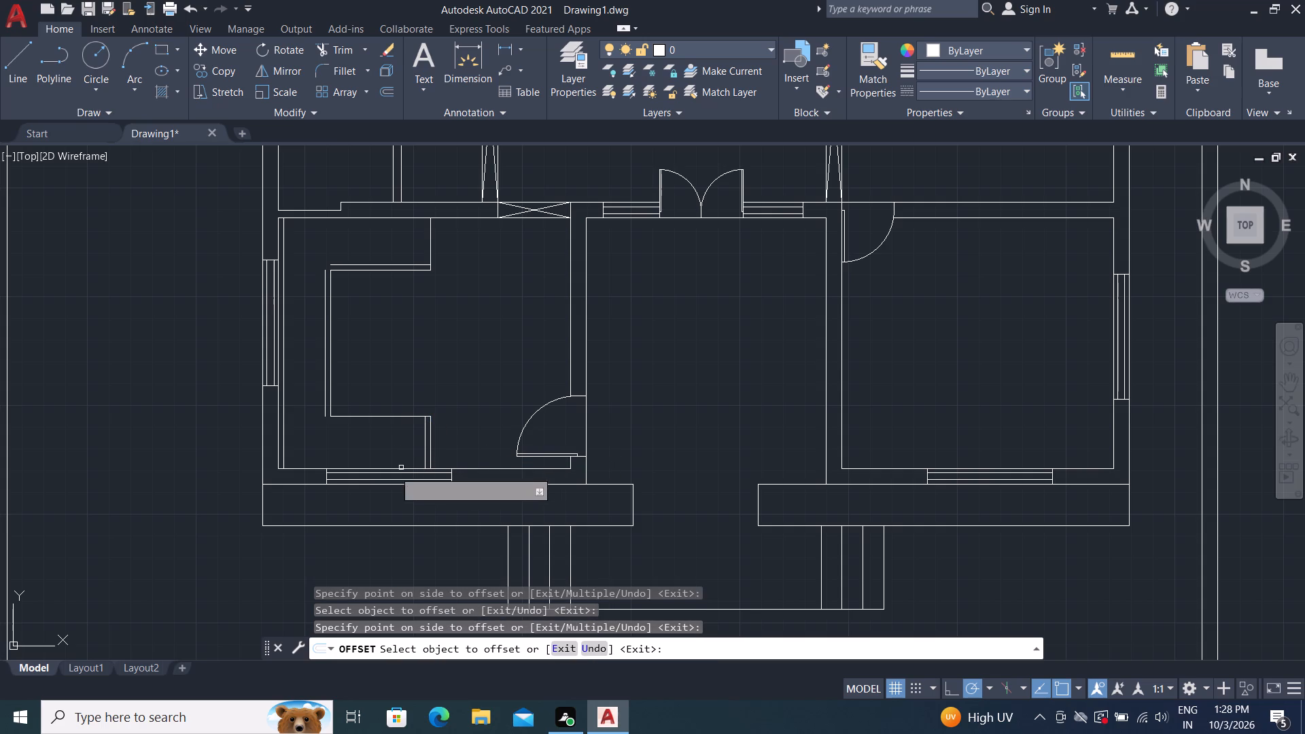
drag(297, 468, 293, 459)
click(292, 433)
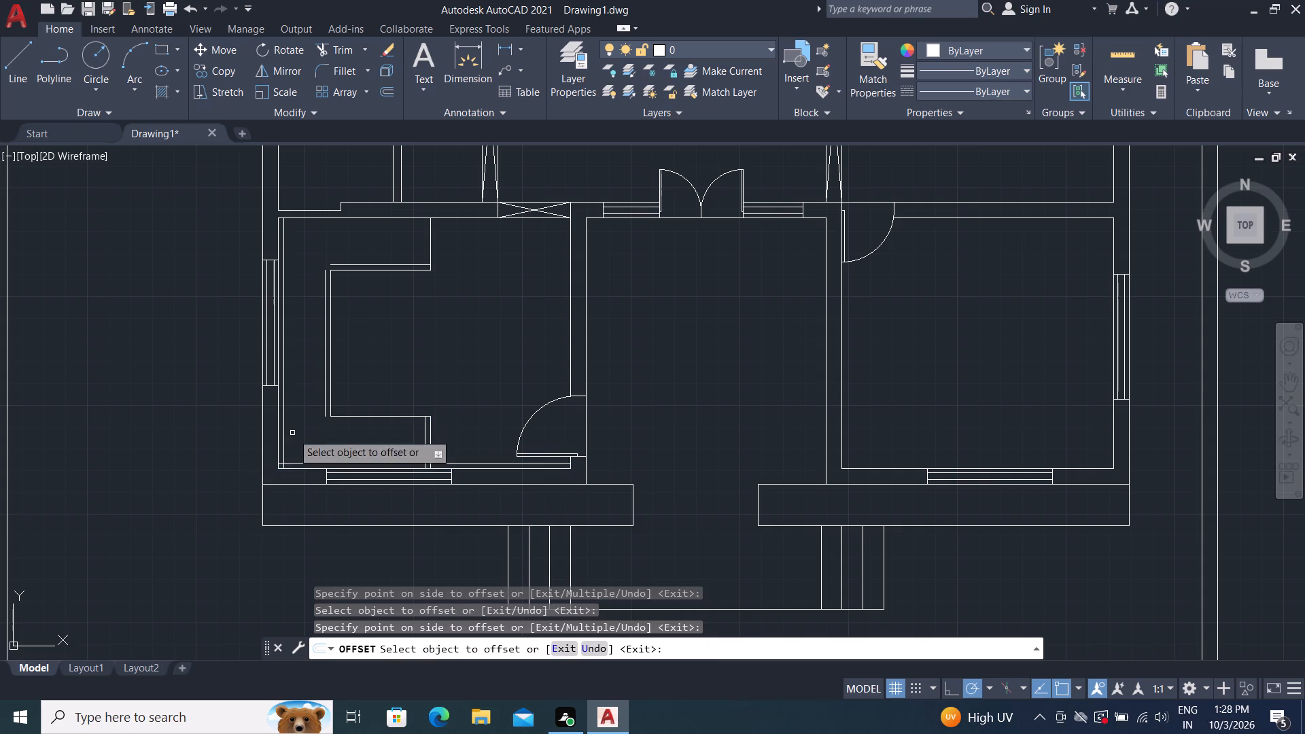
click(299, 220)
click(310, 284)
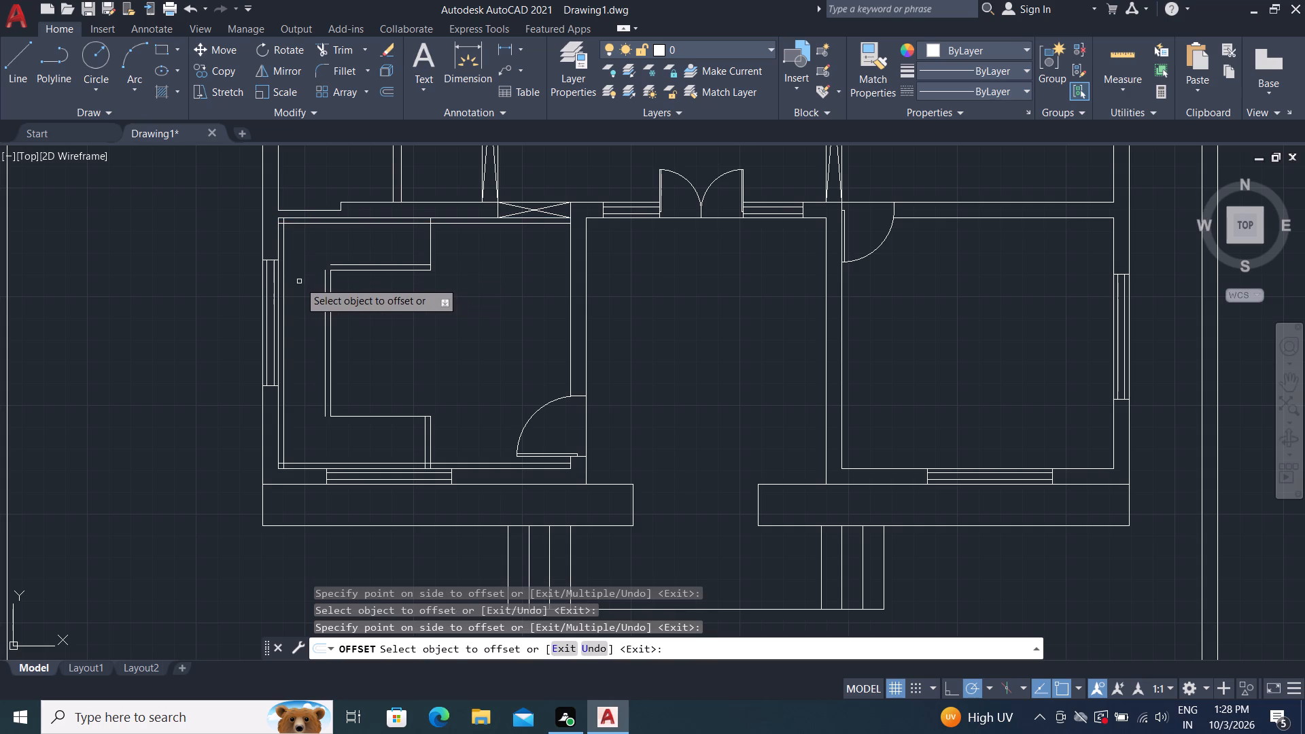
key(Escape)
Trim the north and south walls' 3" offset lines where they extend east of the U-shaped outline's arm ends.
key(t)
key(r)
key(space)
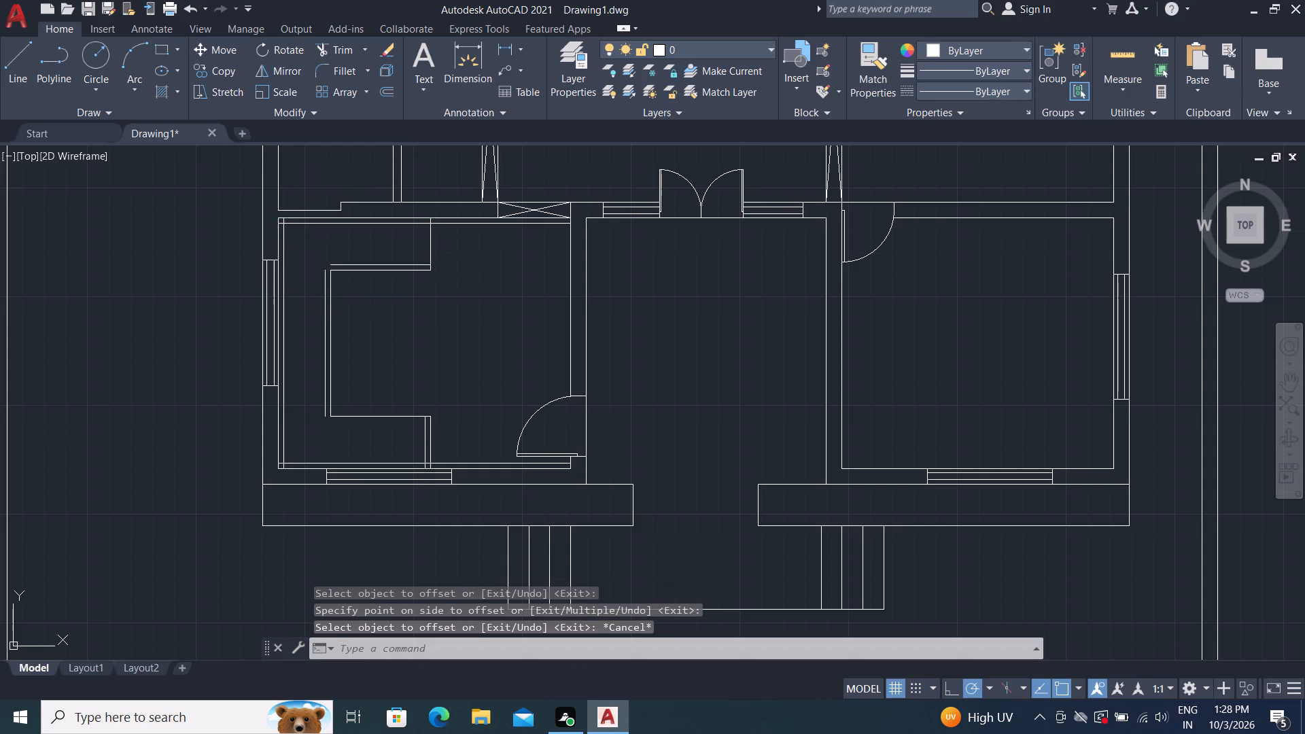
click(463, 224)
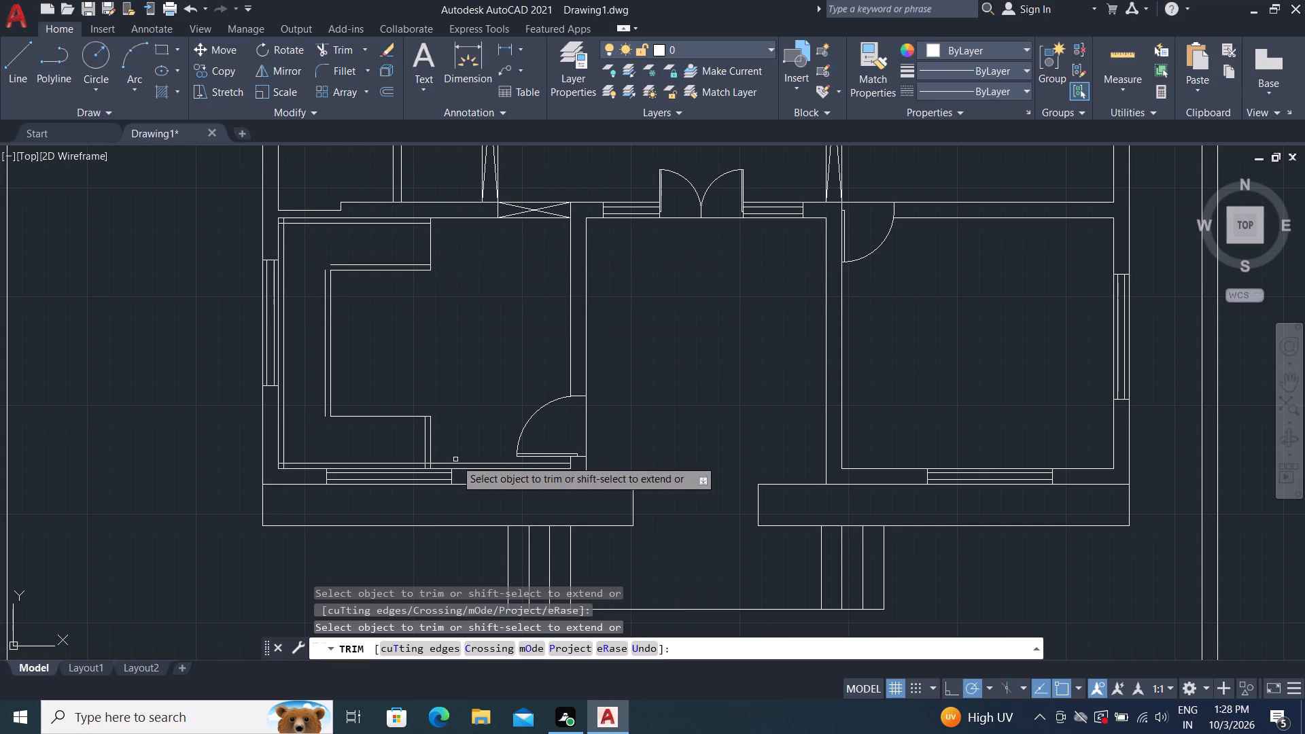
scroll(456, 459, up, 2)
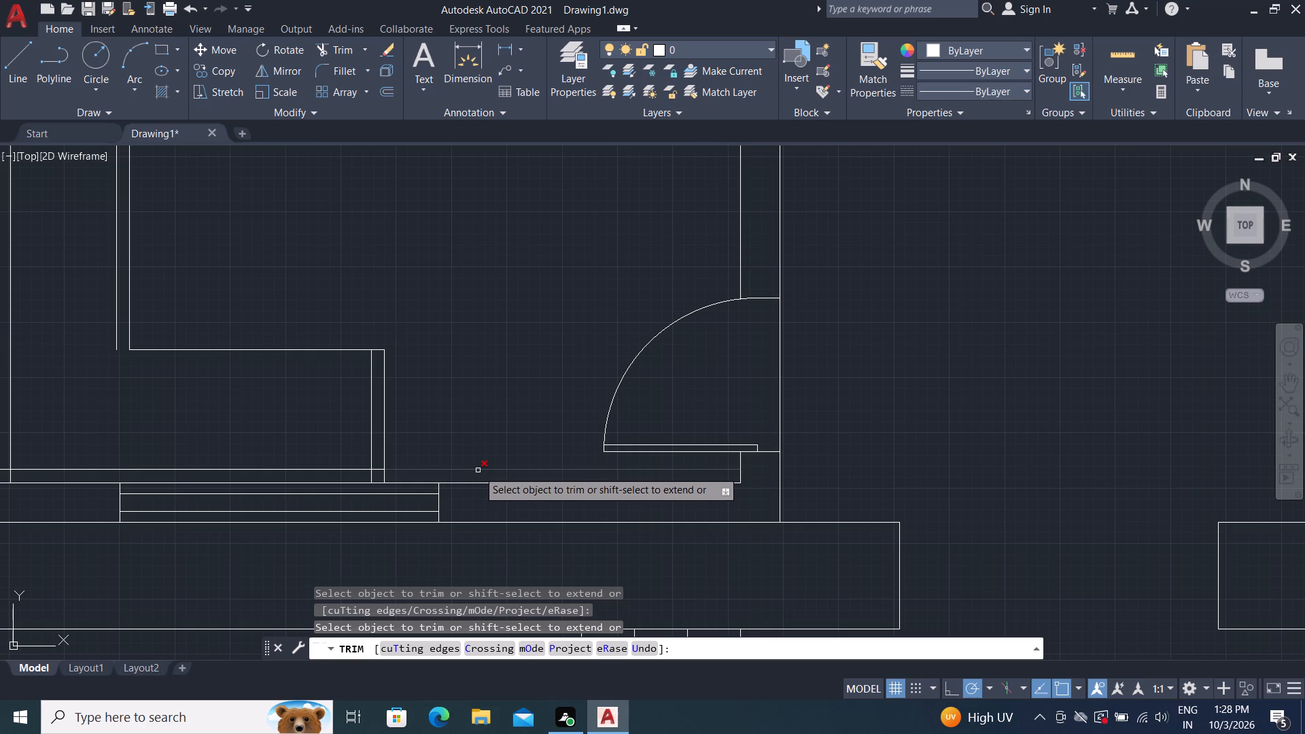
click(478, 470)
Trim the overlapping 3" offset ends at the south arm's southeast corner into a clean corner.
scroll(464, 304, down, 1)
scroll(408, 431, up, 5)
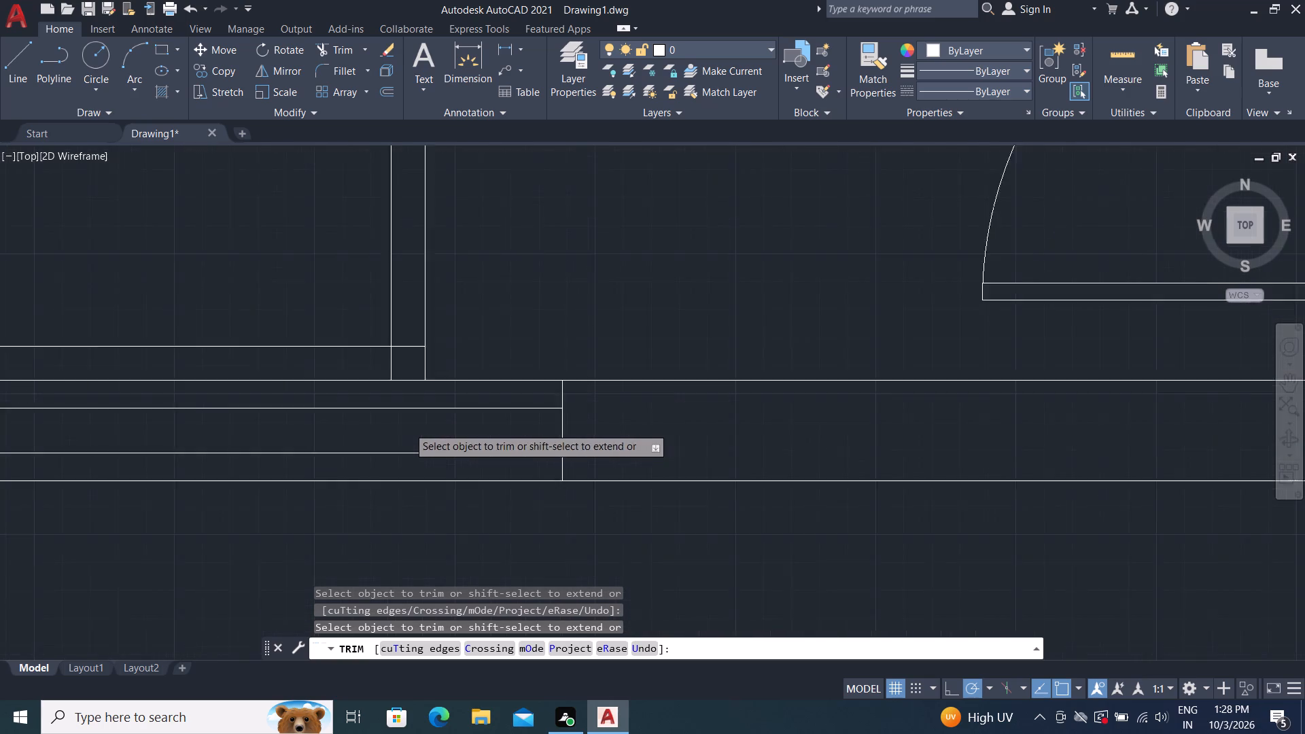
click(398, 229)
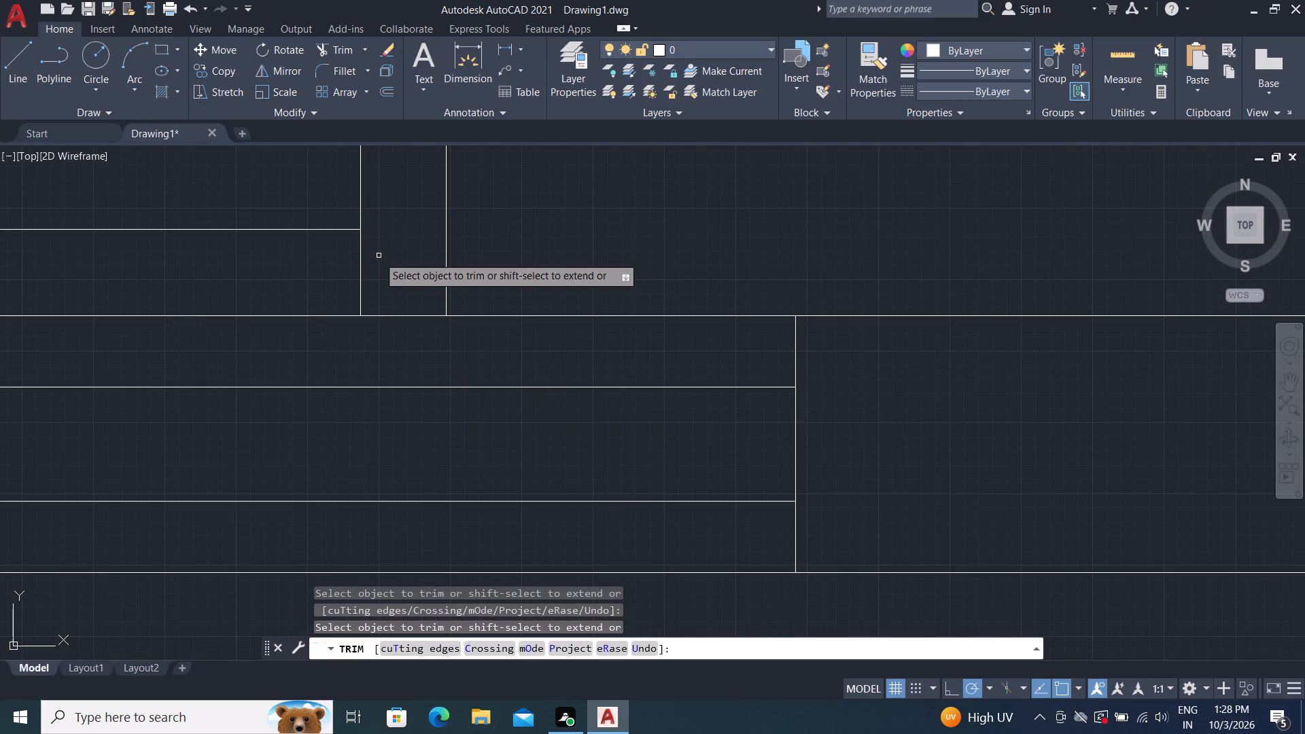
click(357, 266)
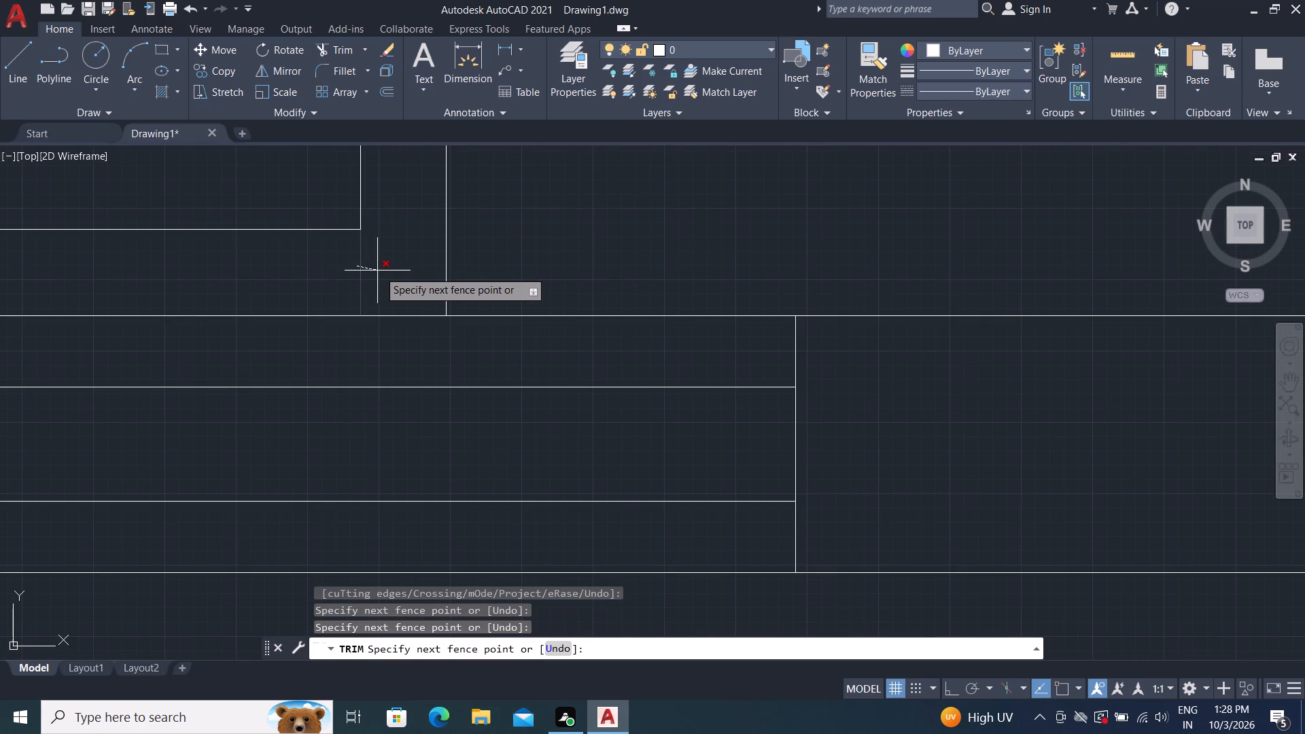
click(381, 270)
Trim the overlapping ends of the west and south 3" wall offset lines at the room's southwest corner.
scroll(395, 271, down, 1)
scroll(703, 220, down, 2)
middle_drag(688, 214, 710, 502)
scroll(699, 414, down, 1)
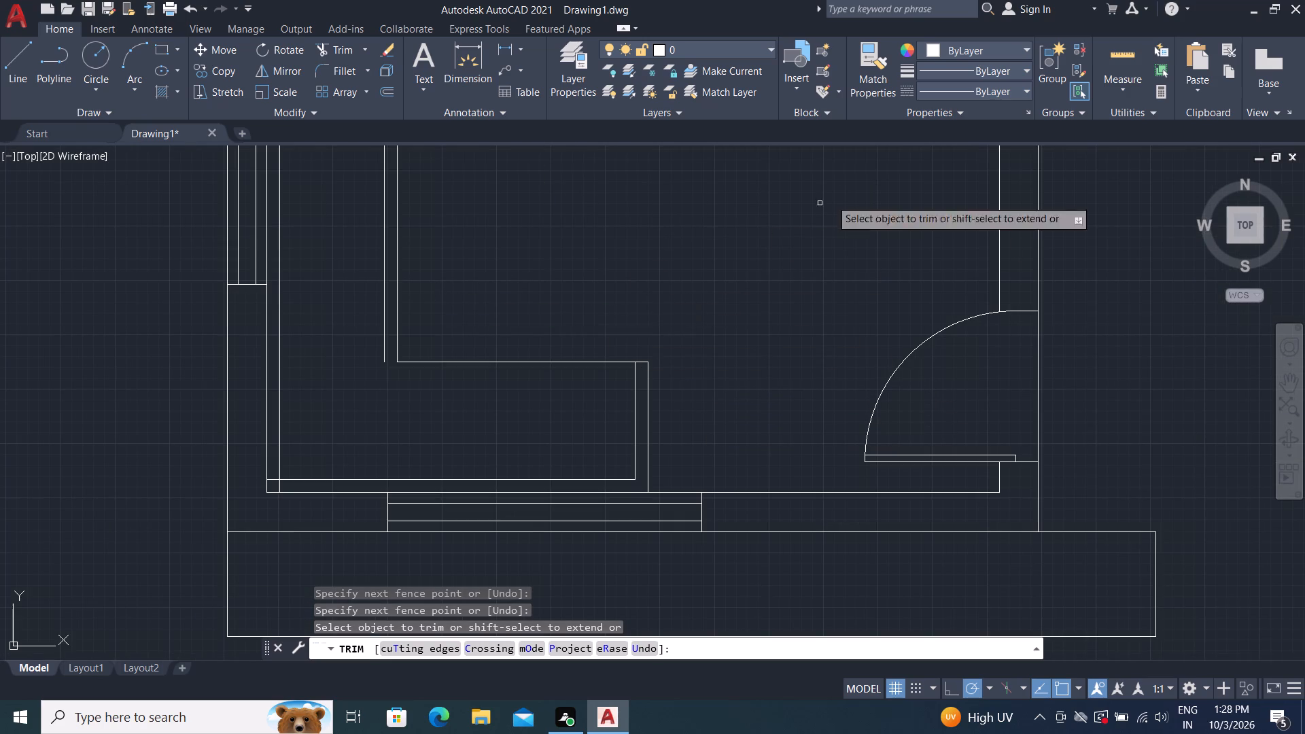
middle_drag(419, 437, 642, 303)
scroll(596, 325, up, 1)
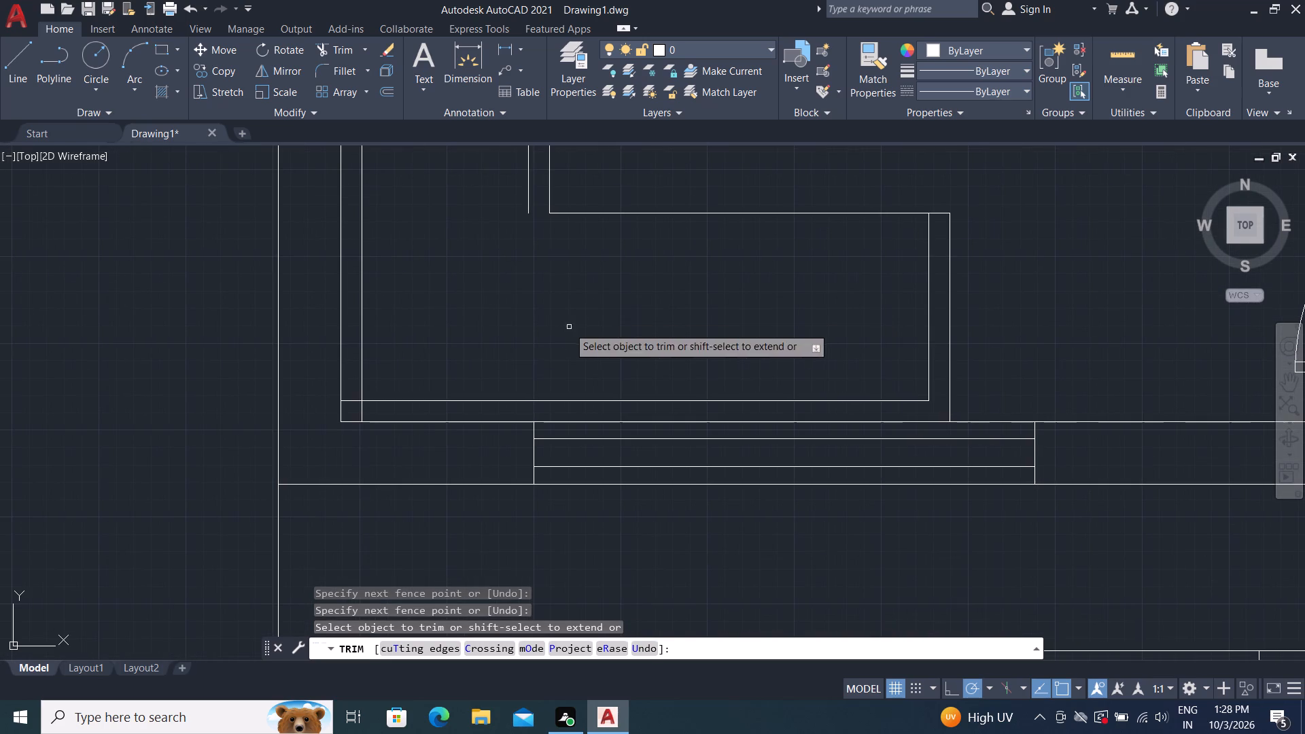
scroll(380, 428, up, 4)
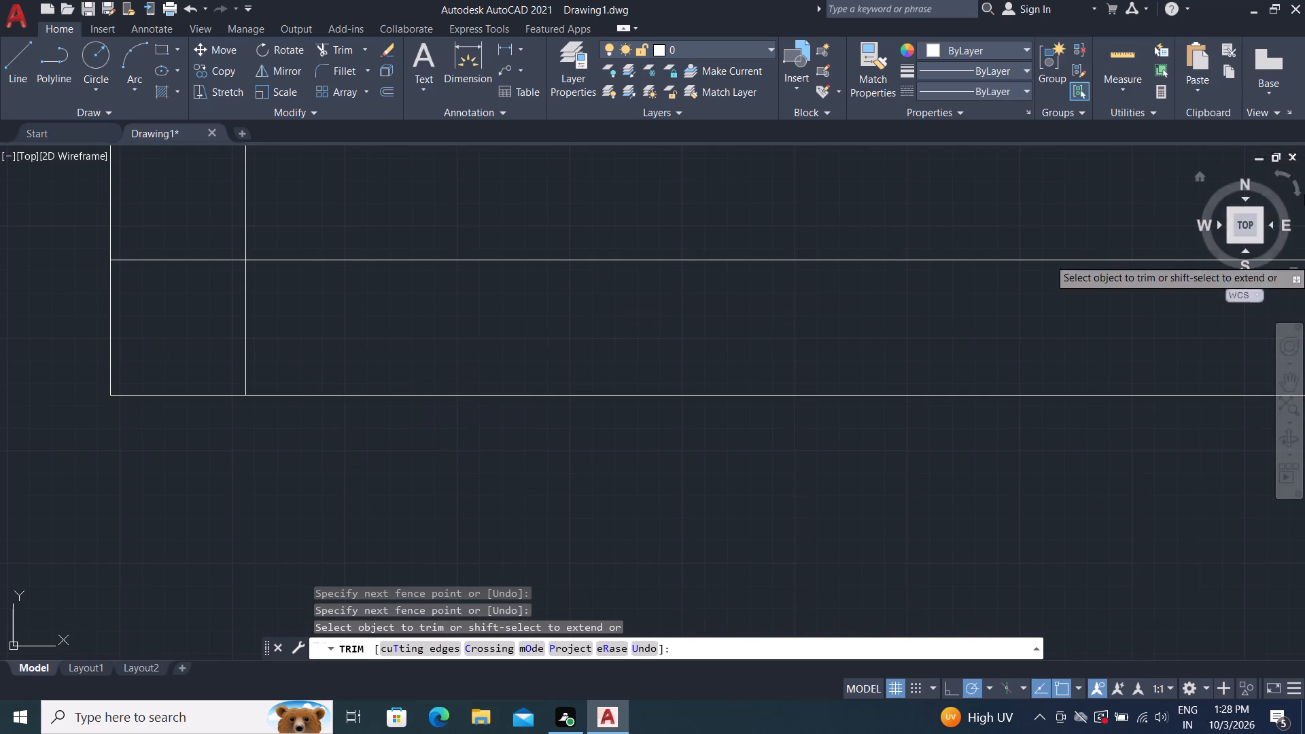
click(135, 259)
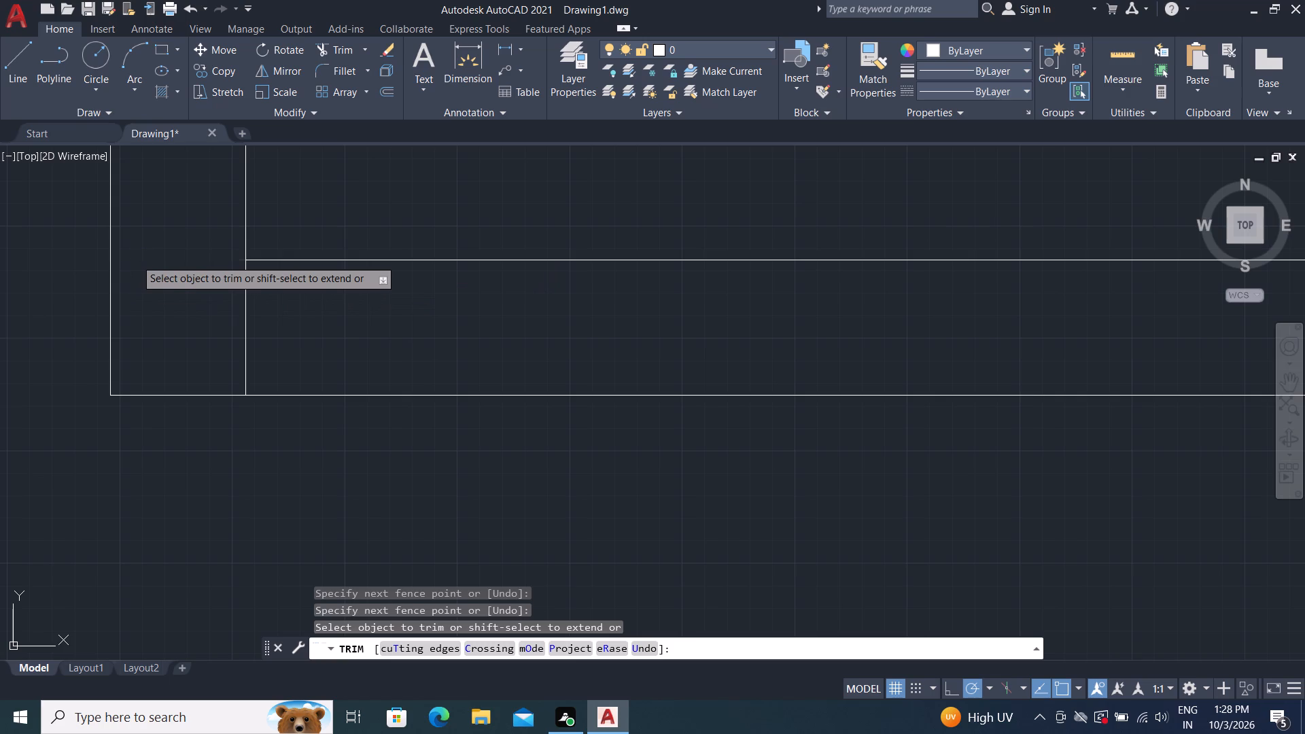
click(247, 313)
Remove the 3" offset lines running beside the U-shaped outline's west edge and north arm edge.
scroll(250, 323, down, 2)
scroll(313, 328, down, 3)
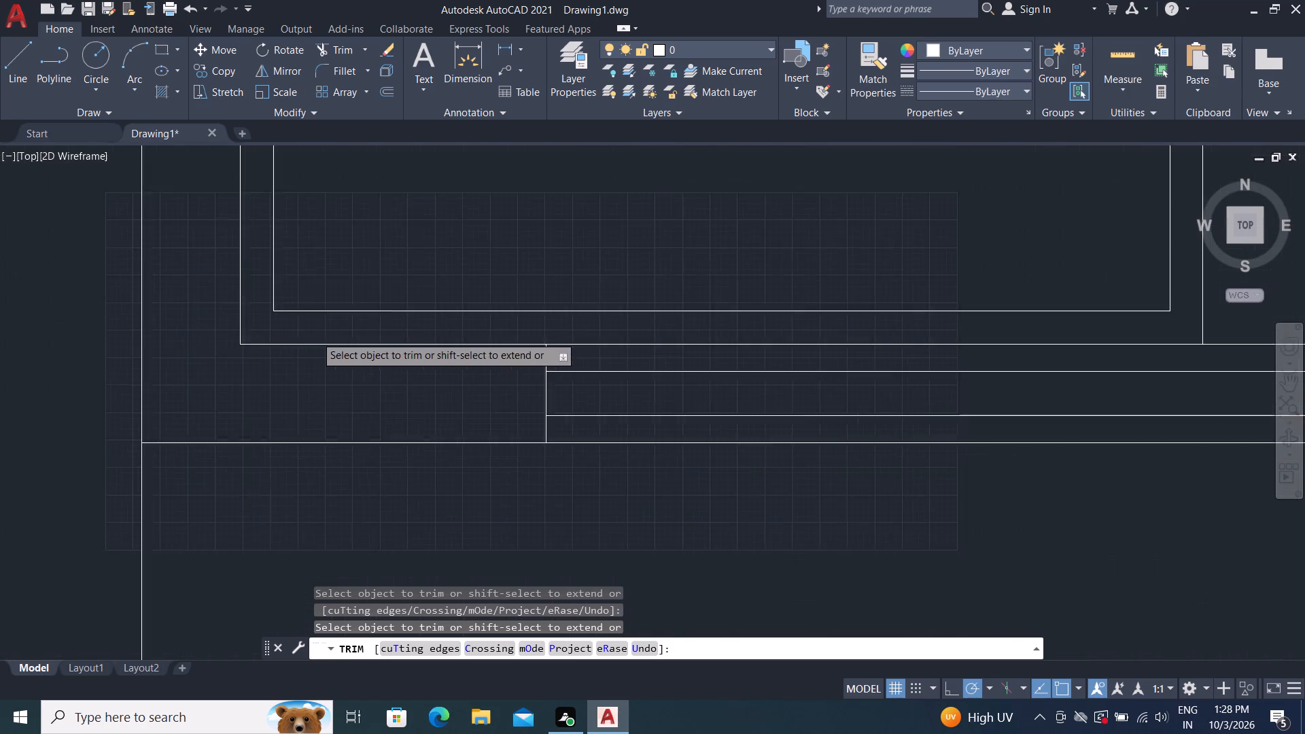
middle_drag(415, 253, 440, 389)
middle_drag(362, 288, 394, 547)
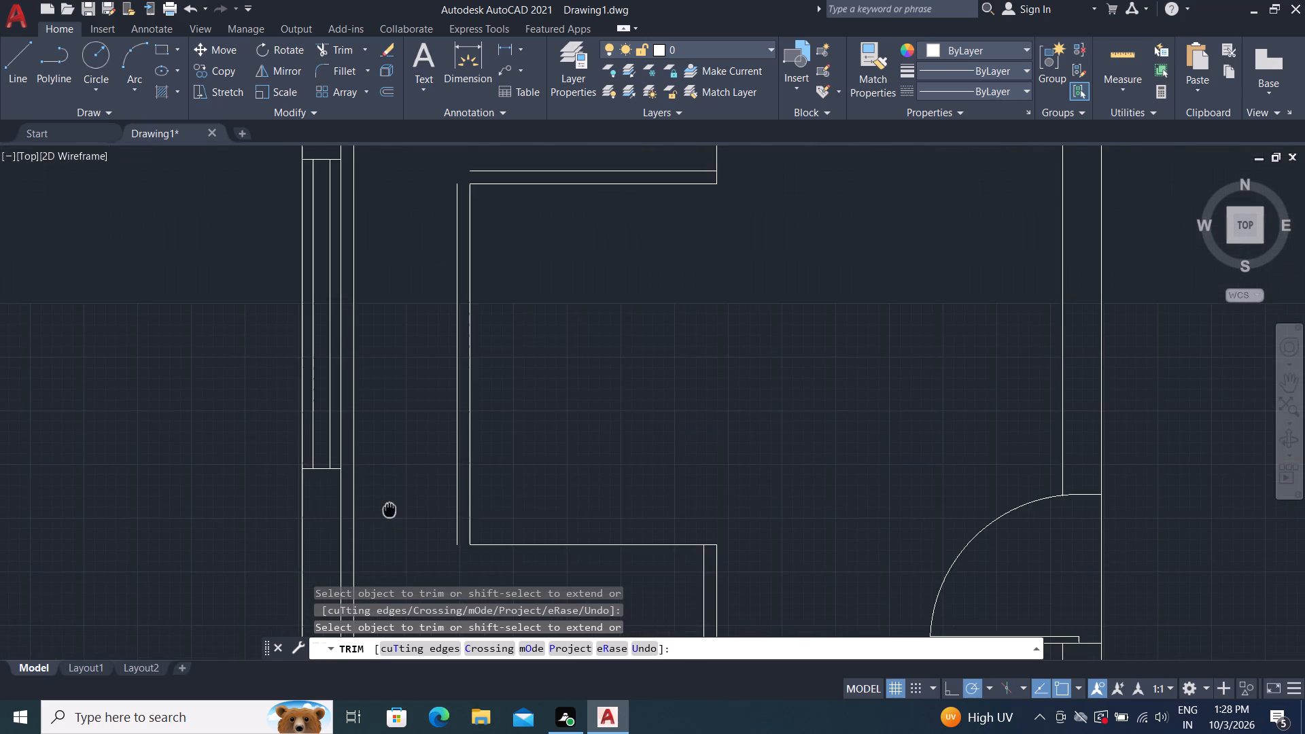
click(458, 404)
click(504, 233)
Trim the overlapping ends of the west and north 3" wall offset lines at the room's northwest corner.
scroll(505, 222, down, 1)
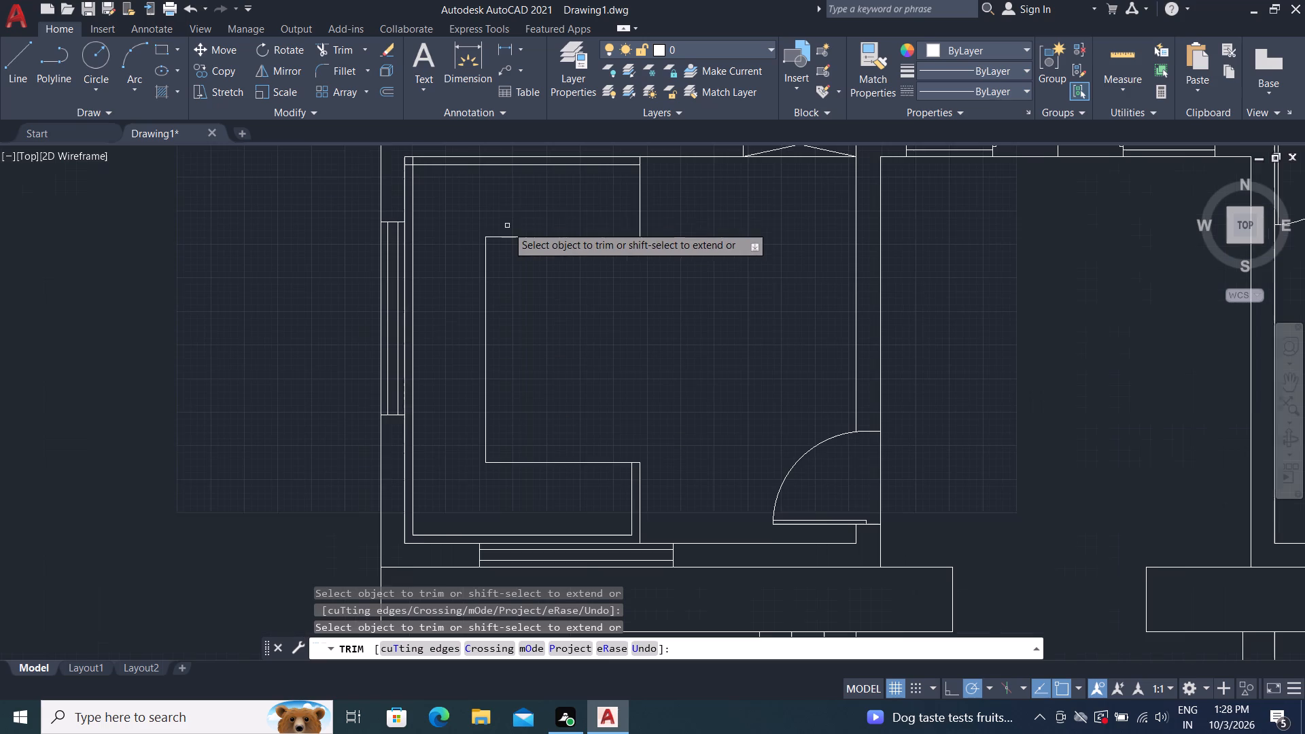
middle_drag(512, 209, 545, 283)
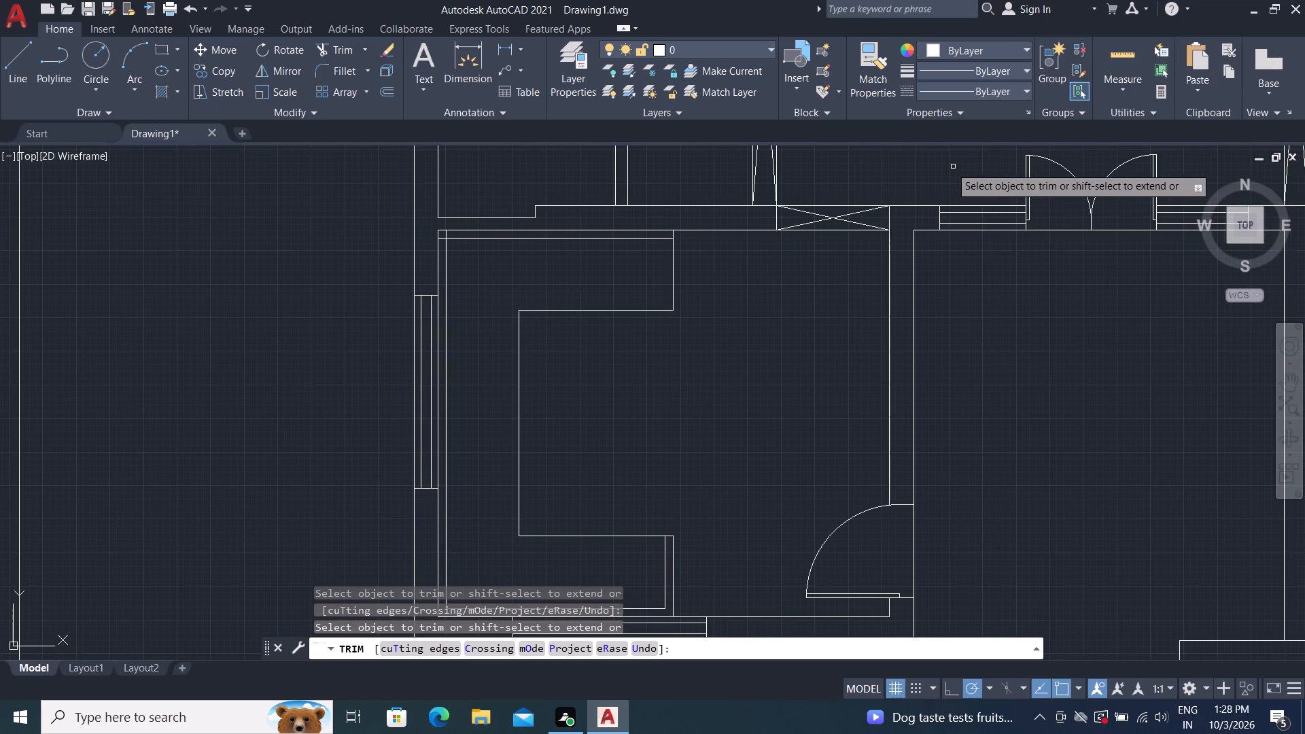
scroll(452, 238, up, 4)
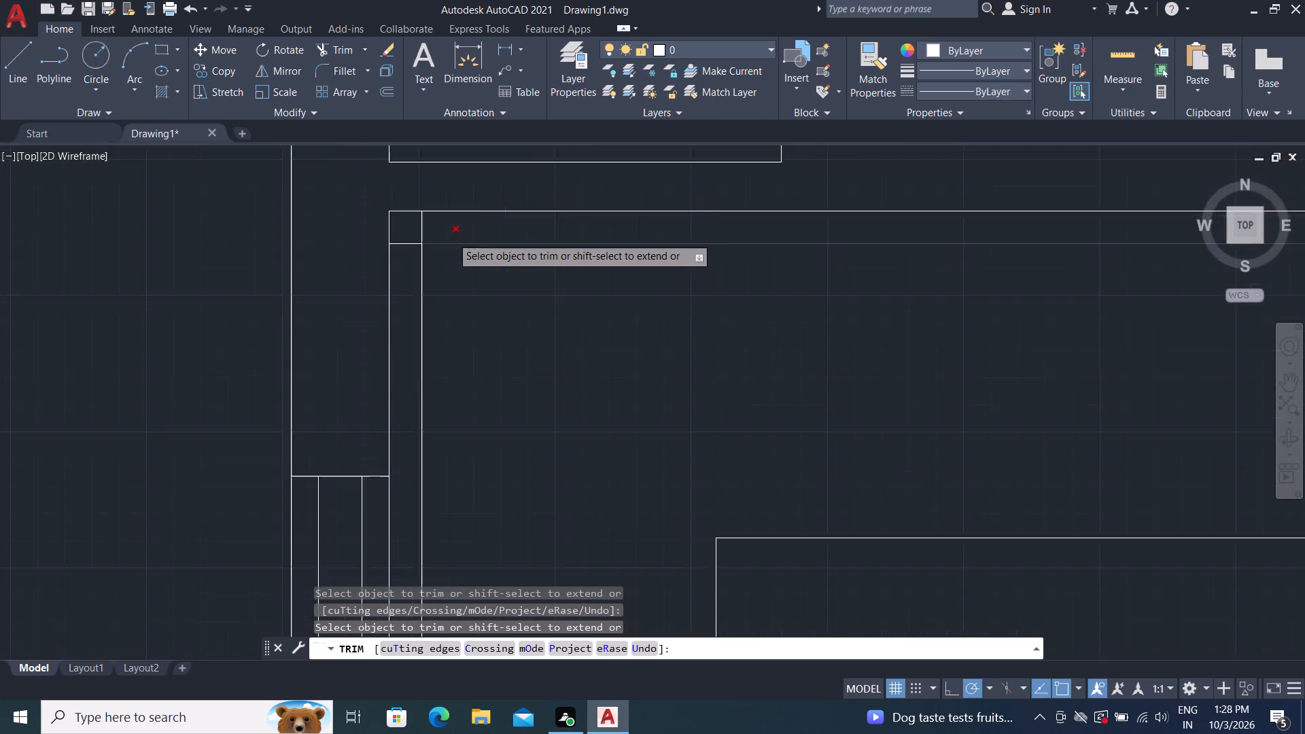
scroll(449, 236, up, 1)
drag(326, 302, 441, 242)
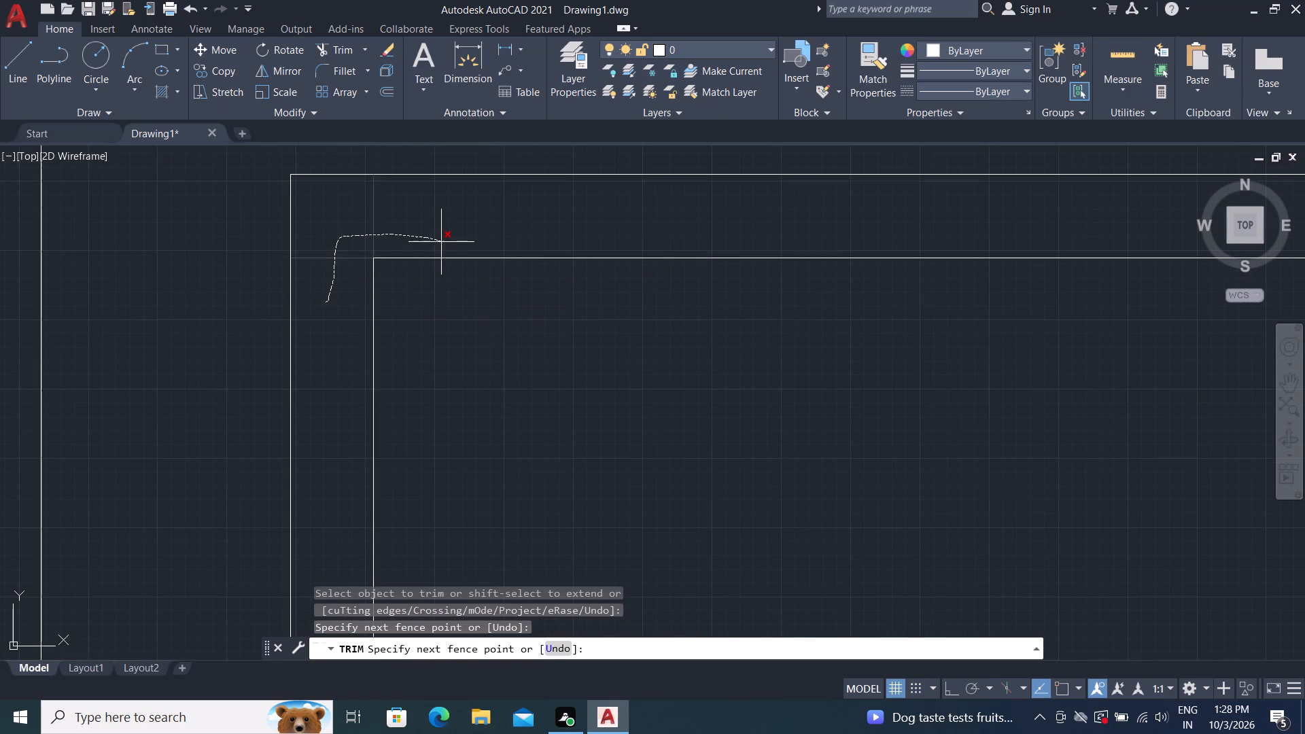
drag(441, 242, 434, 237)
key(grave)
key(Escape)
key(Escape)
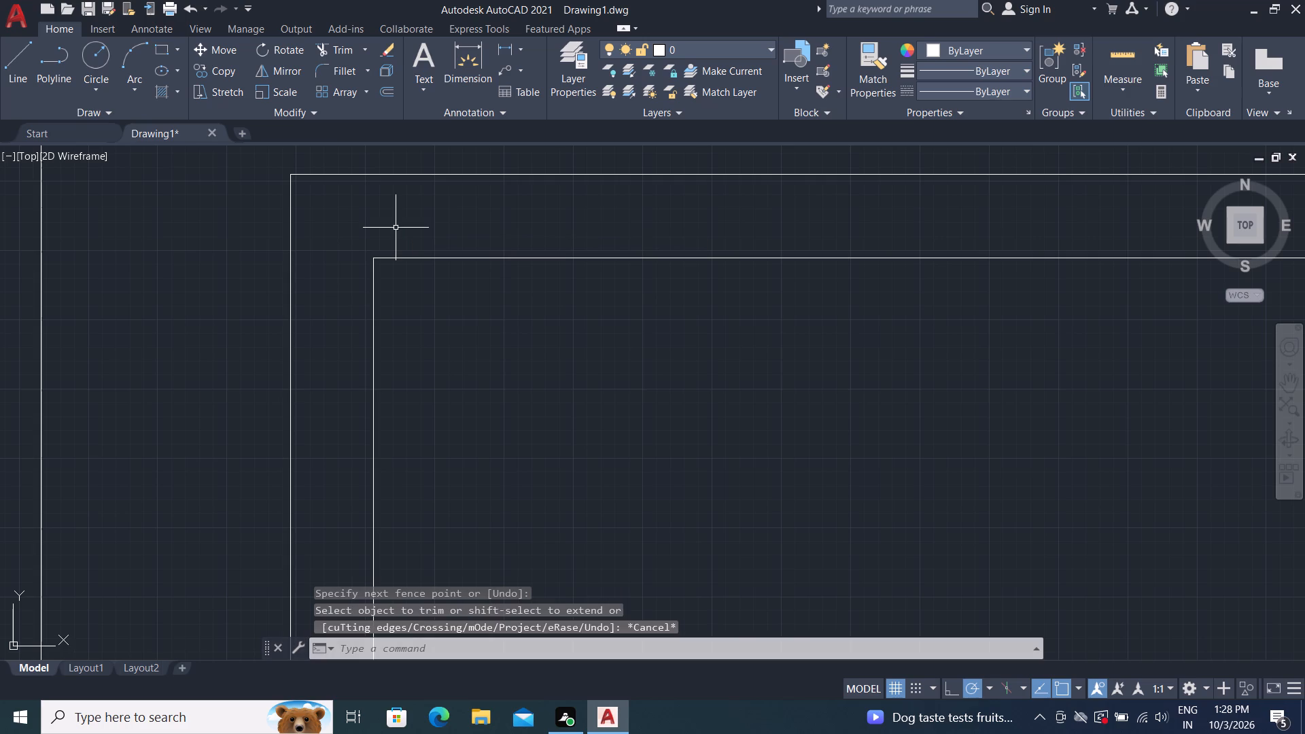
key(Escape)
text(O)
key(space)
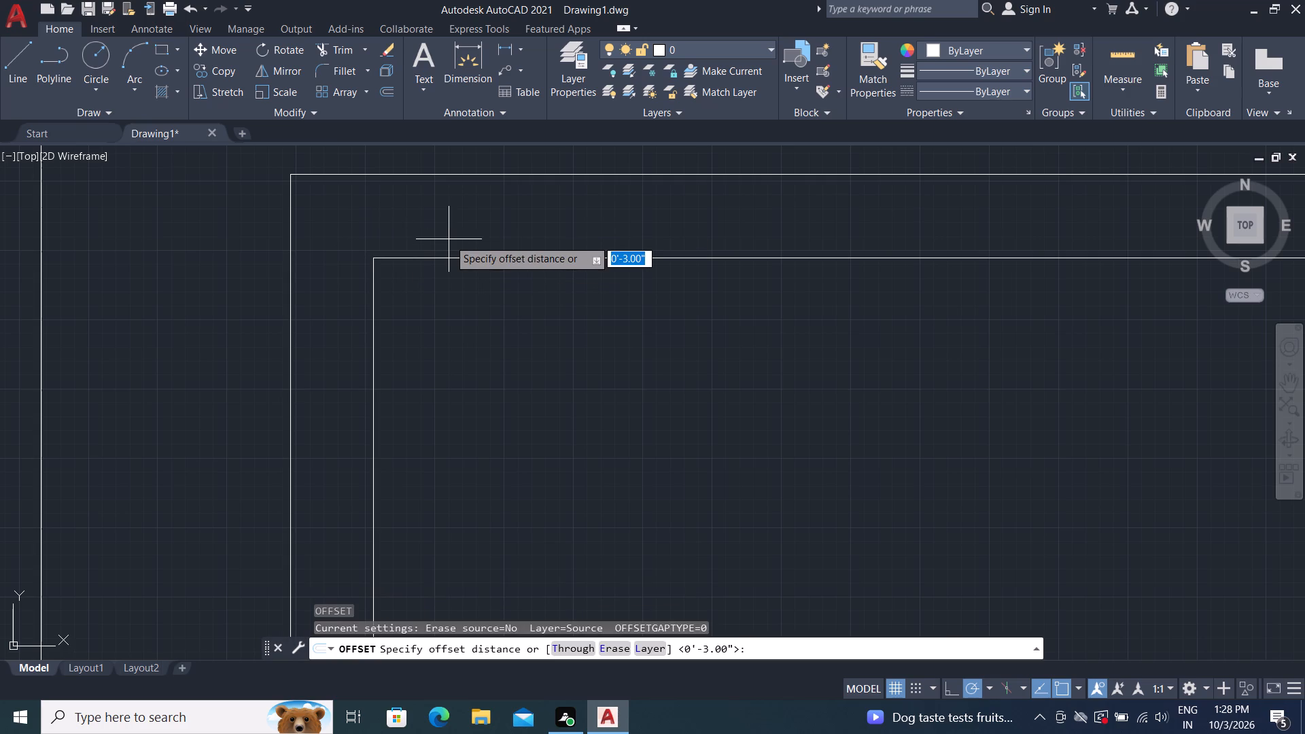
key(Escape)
Fillet the northwest corner of the seating's inner back line with a 4" radius.
key(f)
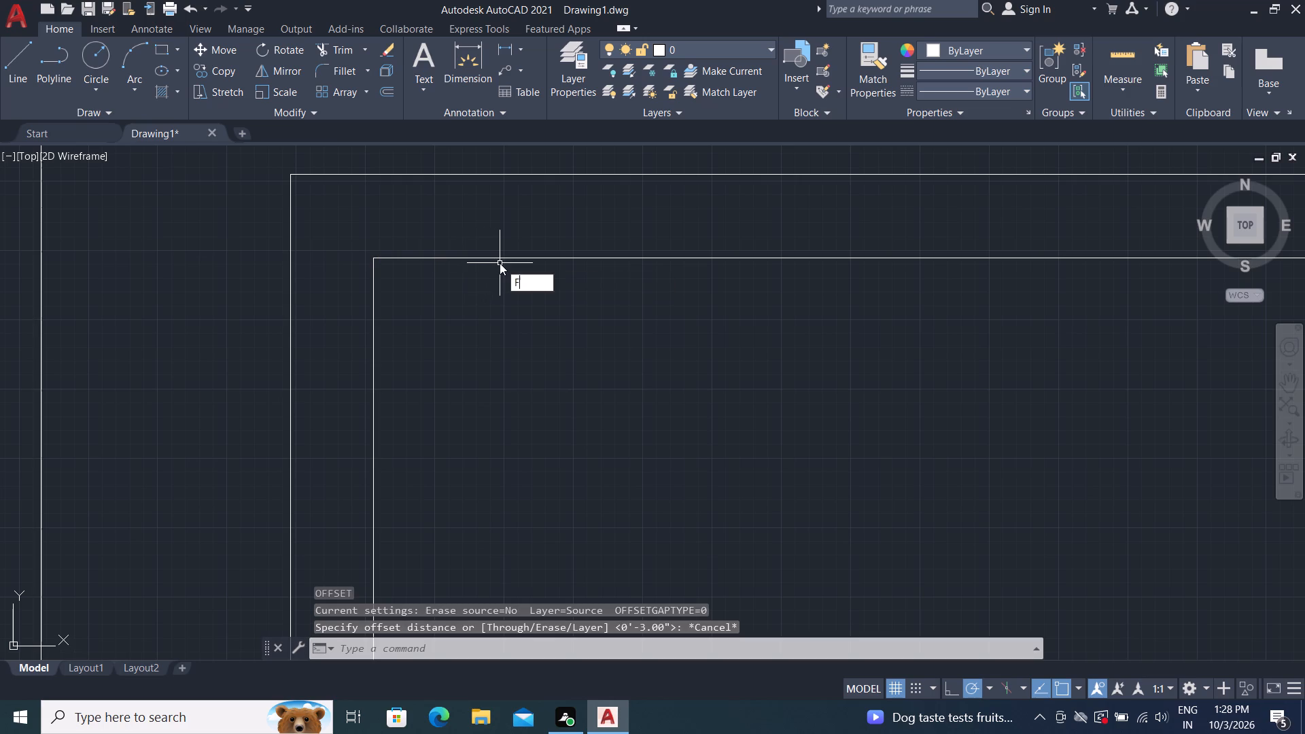
key(space)
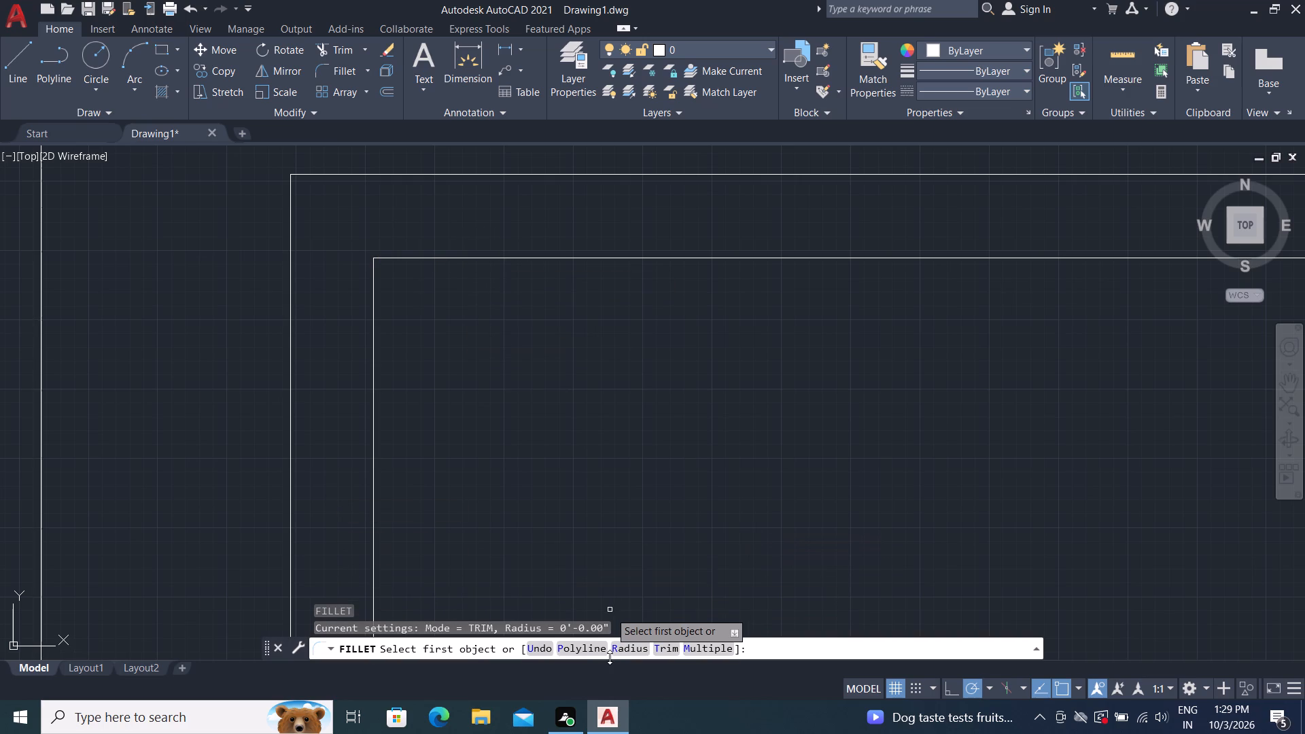
click(611, 653)
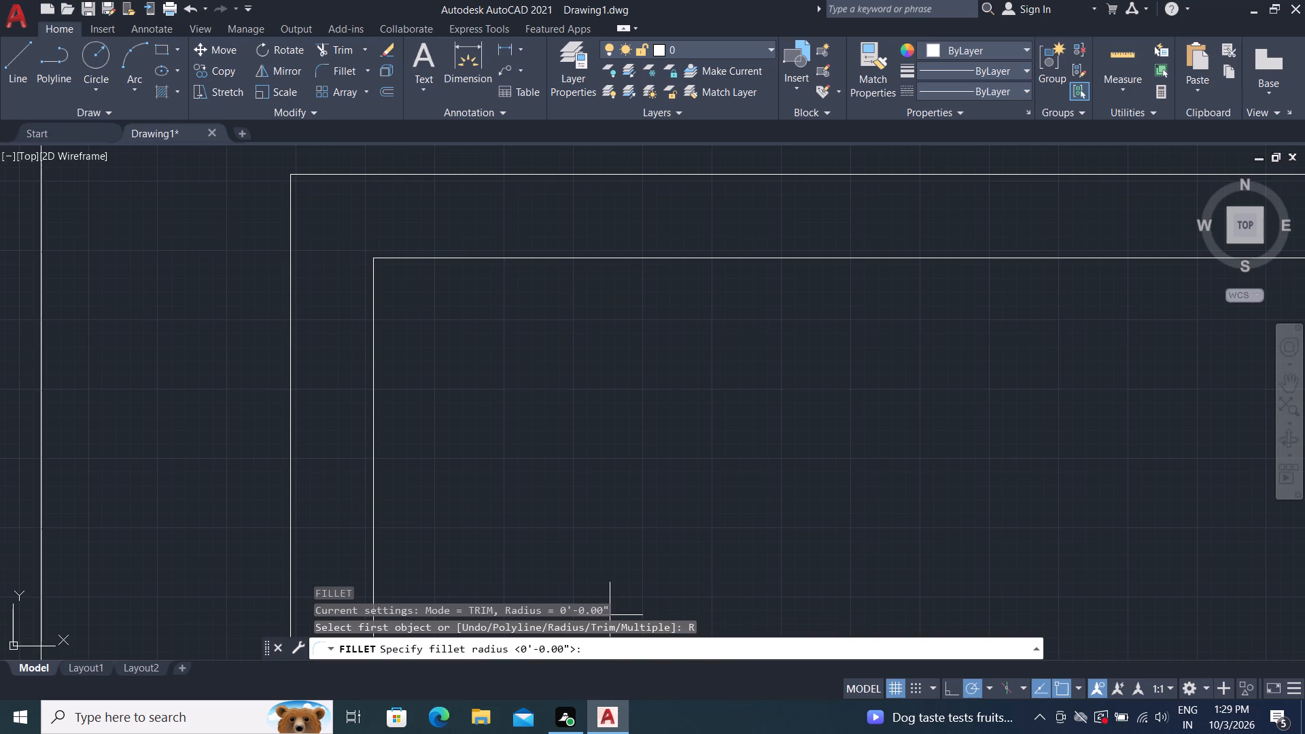
key(4)
key(Return)
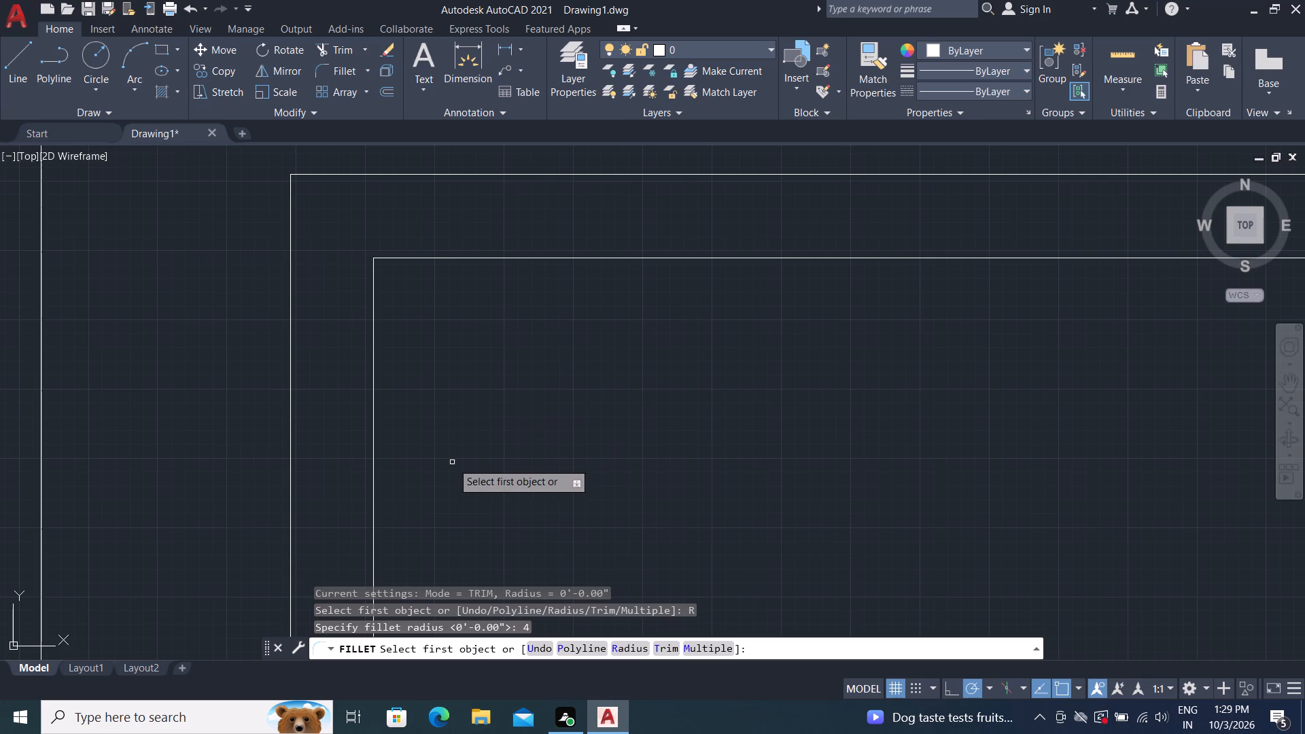
click(371, 379)
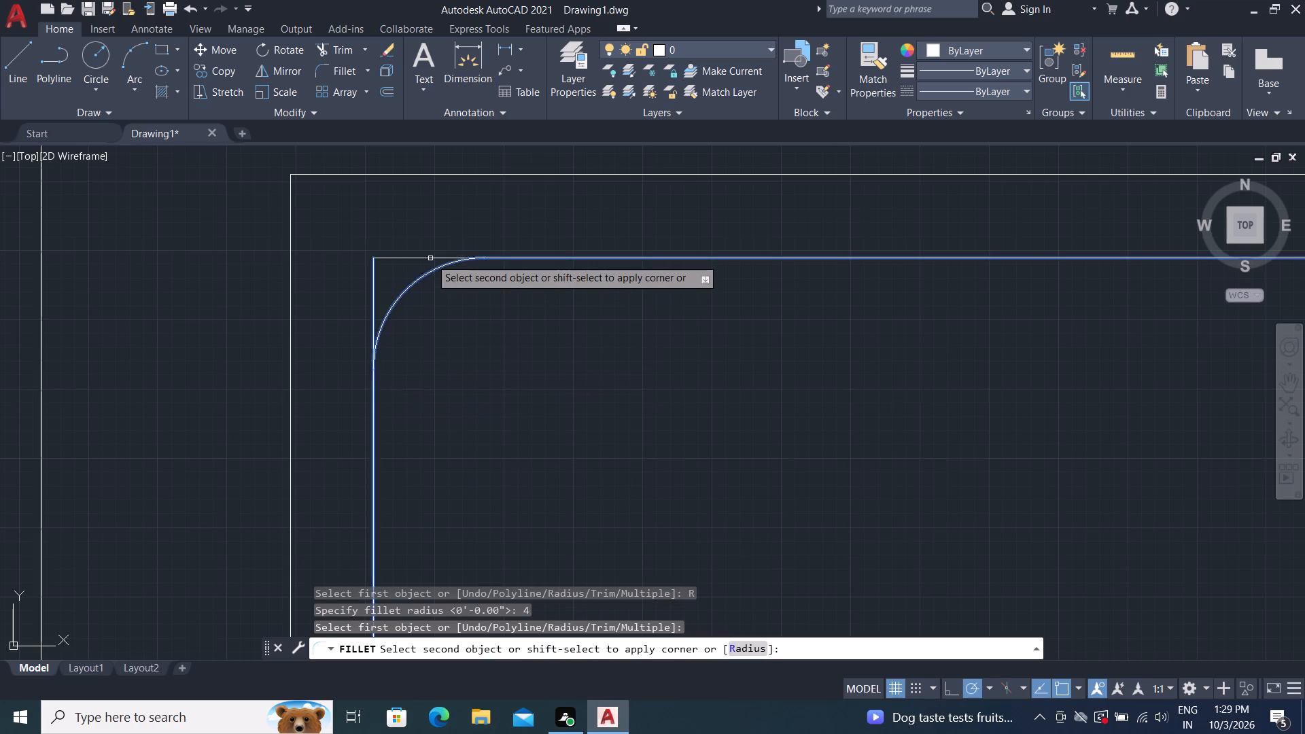
click(436, 262)
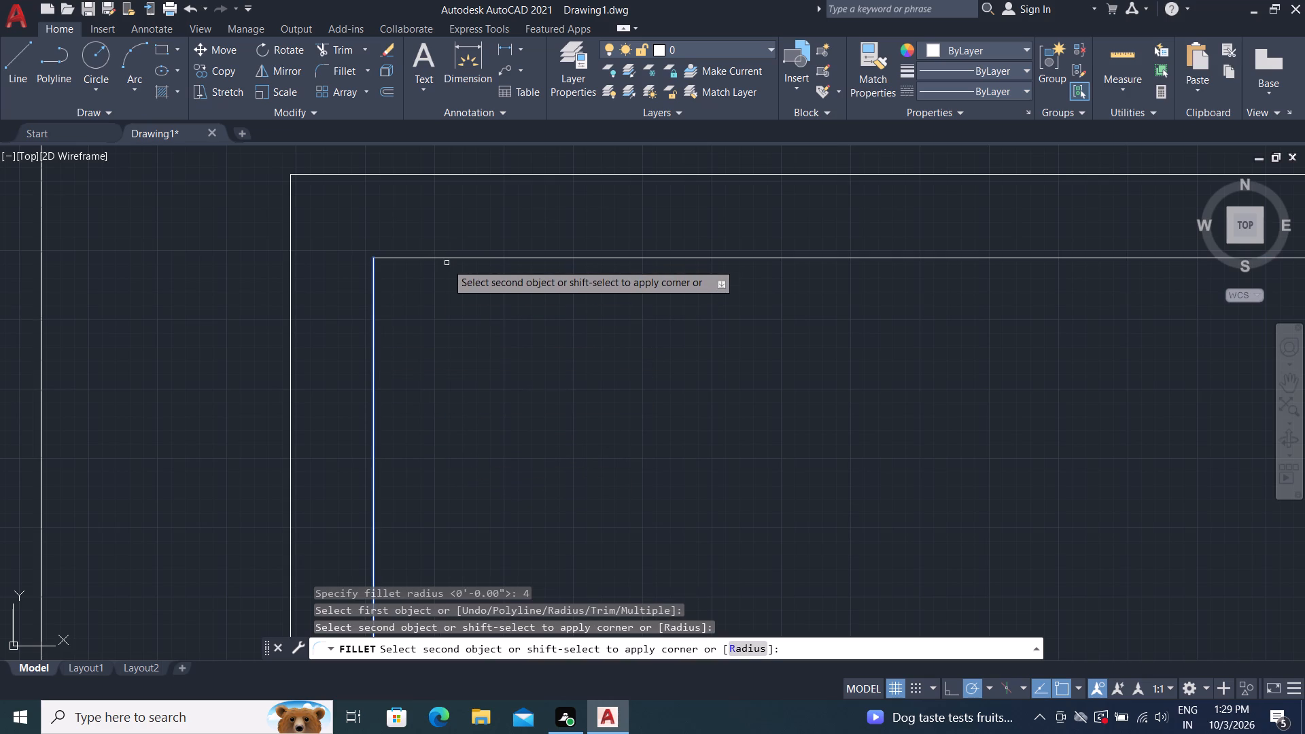
click(445, 260)
Fillet the southwest corner of the seating's inner back line with the same 4" radius.
scroll(620, 313, down, 3)
middle_drag(656, 449, 652, 121)
scroll(693, 436, down, 1)
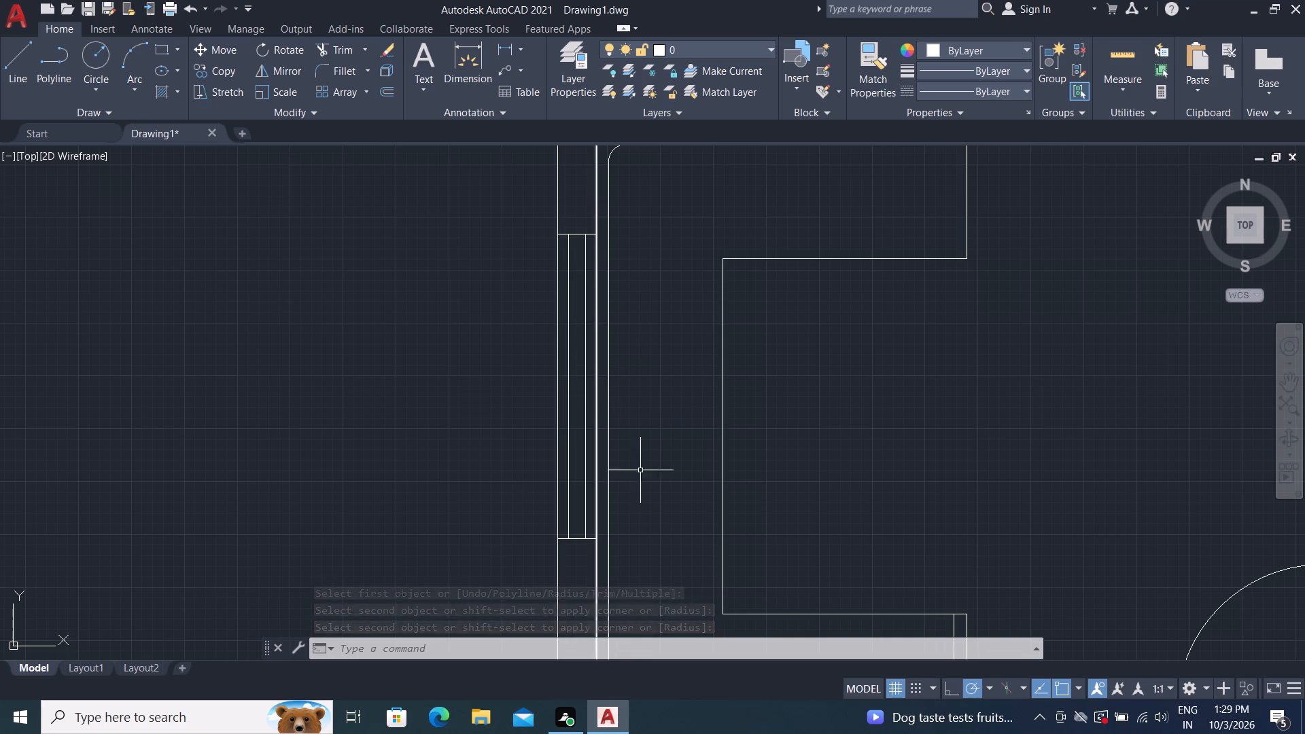
middle_click(679, 398)
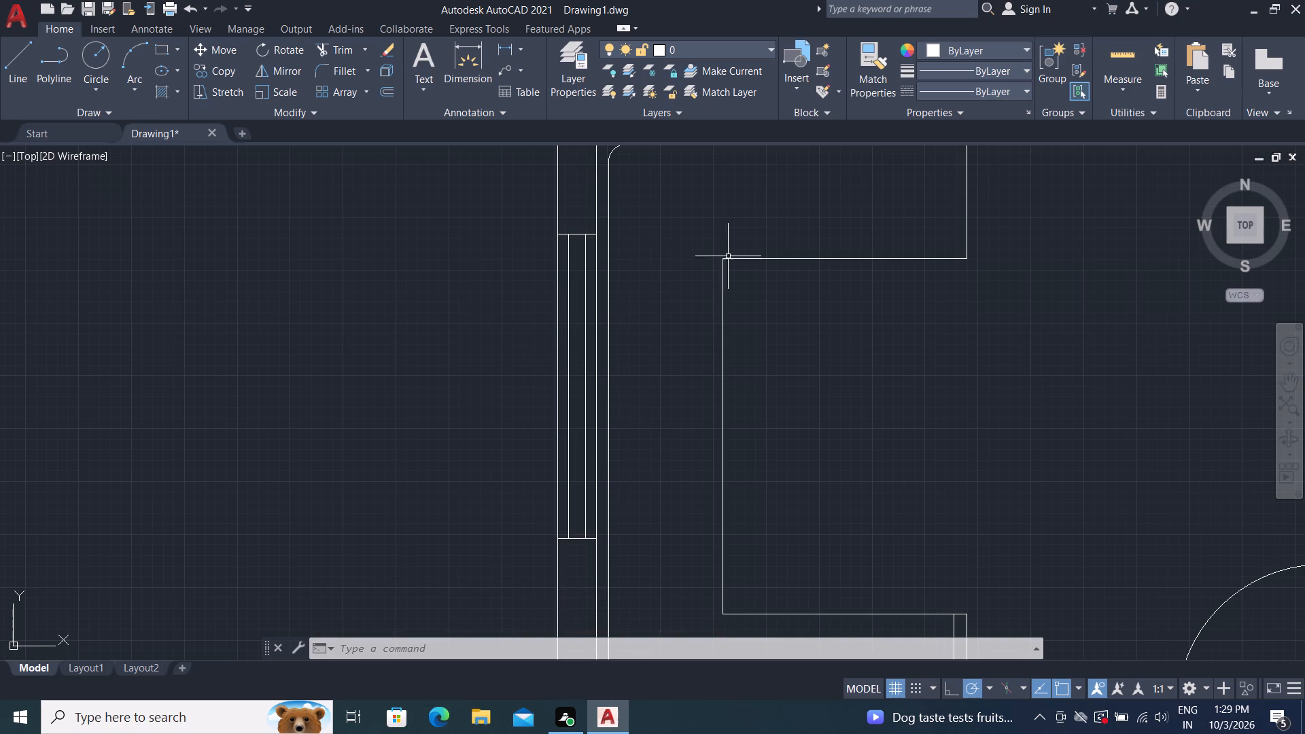
middle_drag(727, 367, 709, 141)
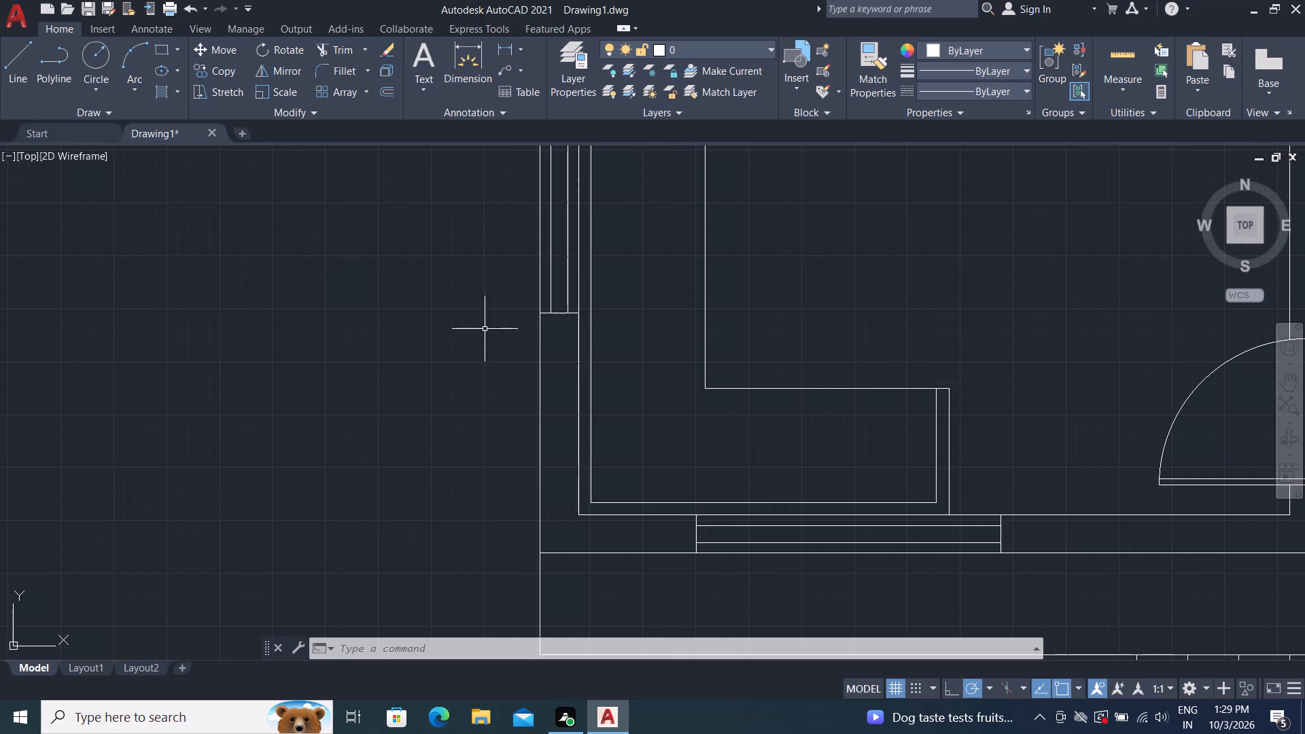
click(342, 70)
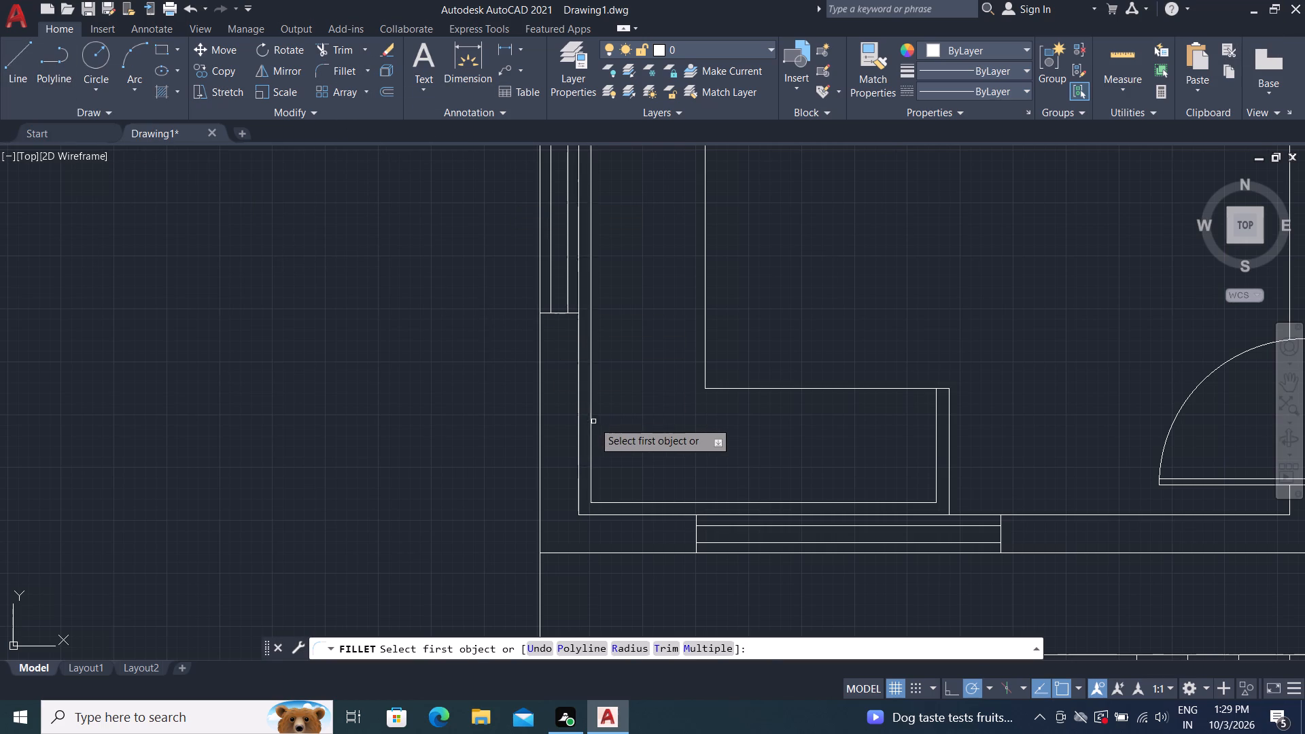
click(589, 420)
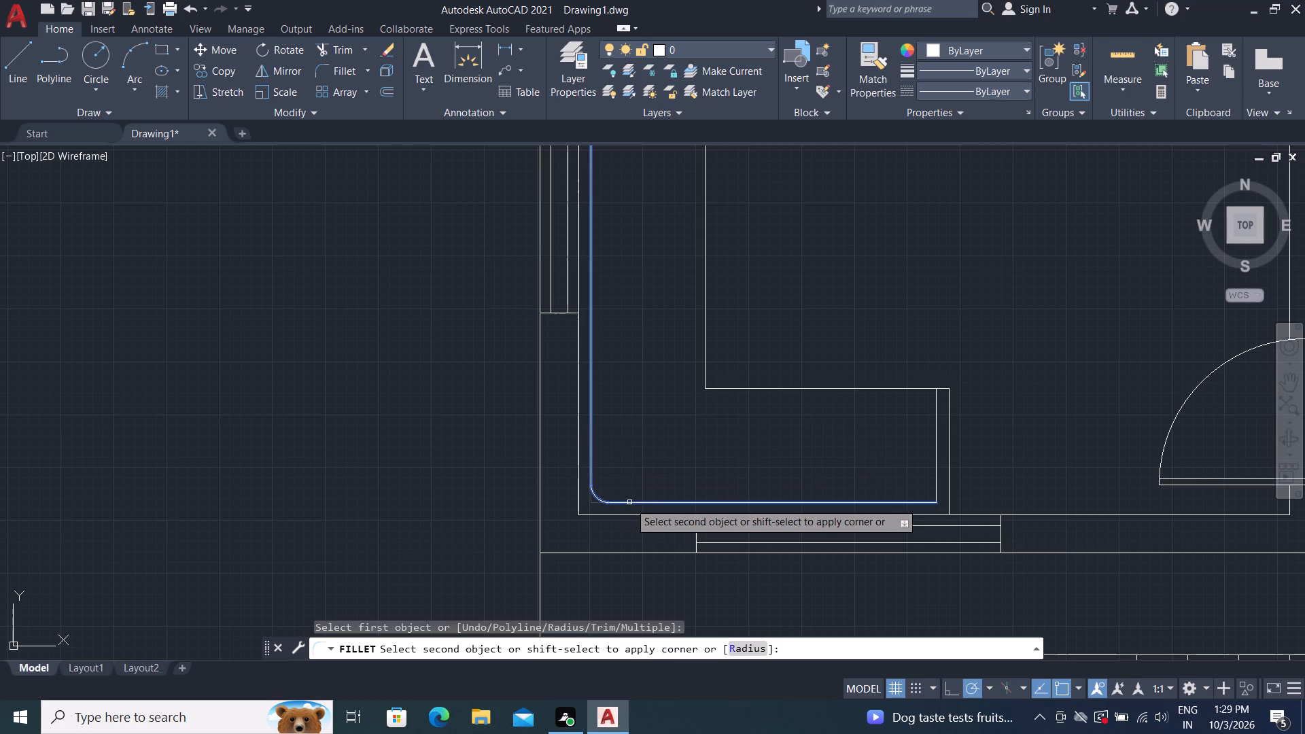
click(629, 502)
Fillet the two parallel lines at the south arm's east end to round off their north end.
scroll(644, 408, down, 1)
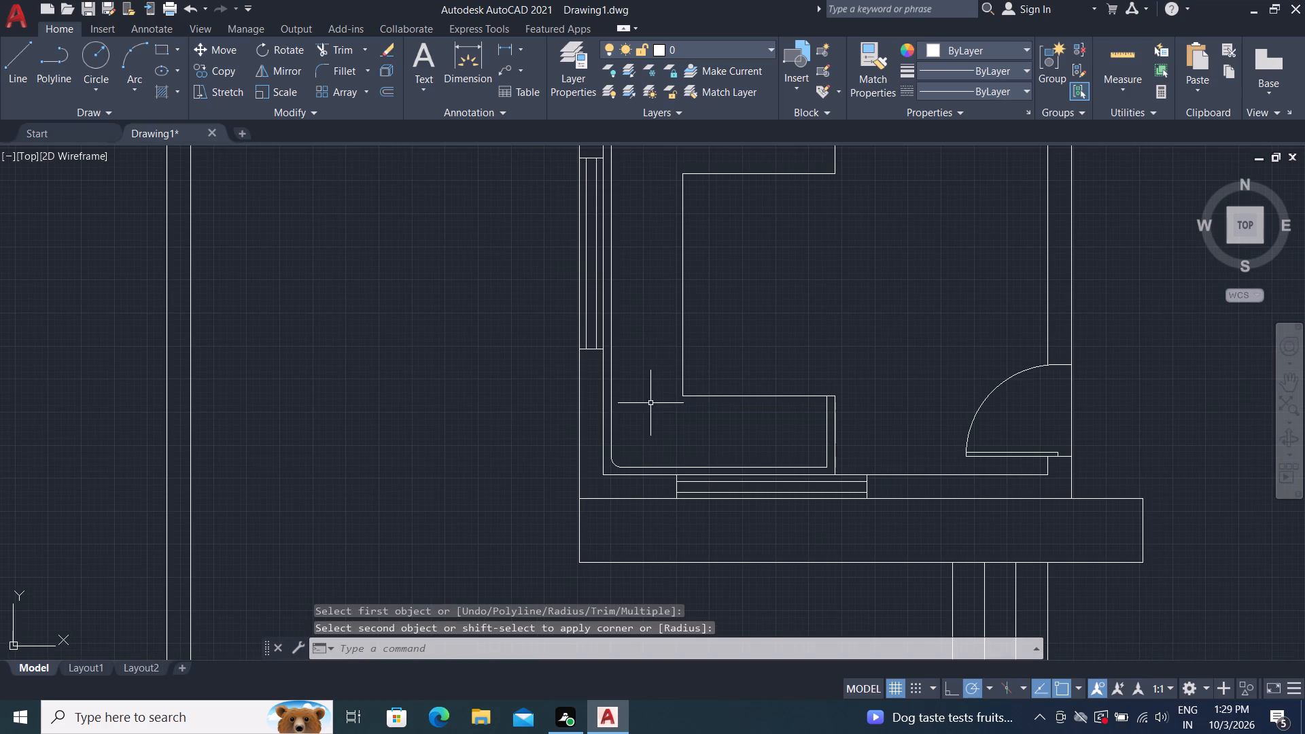
middle_drag(640, 289, 601, 419)
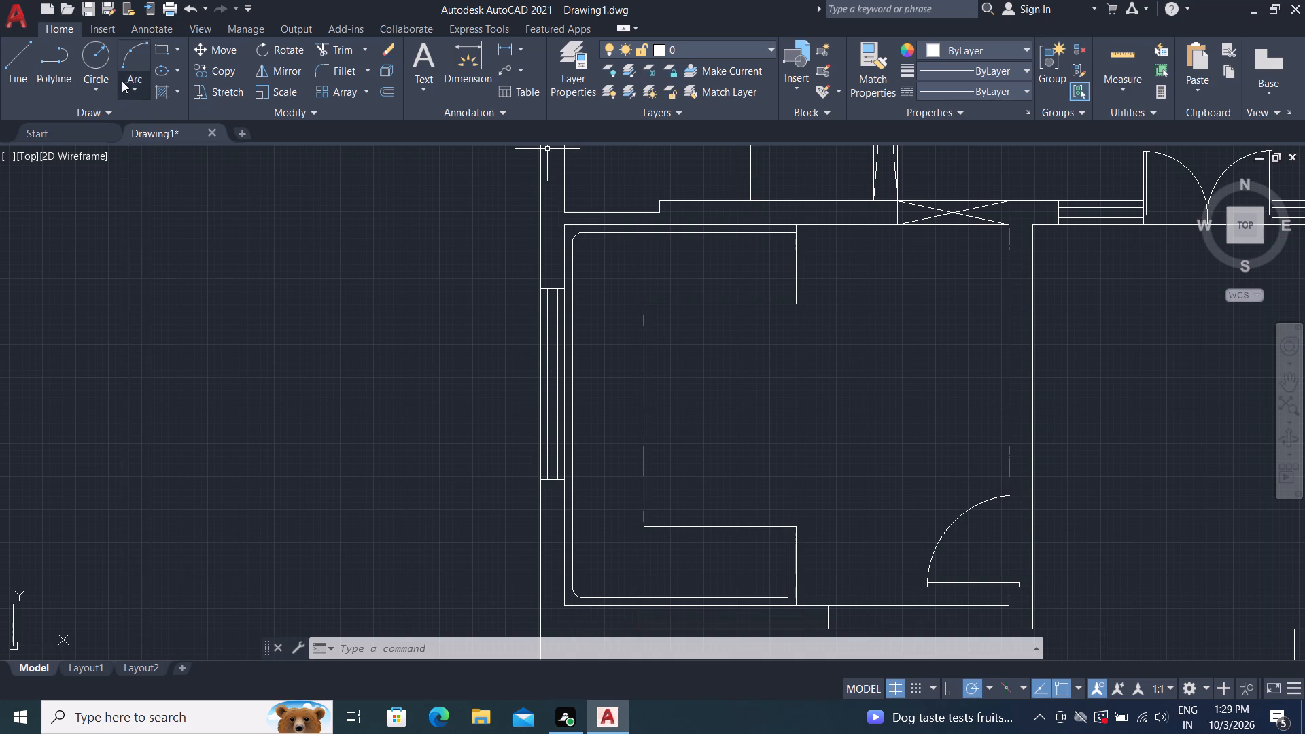
click(333, 69)
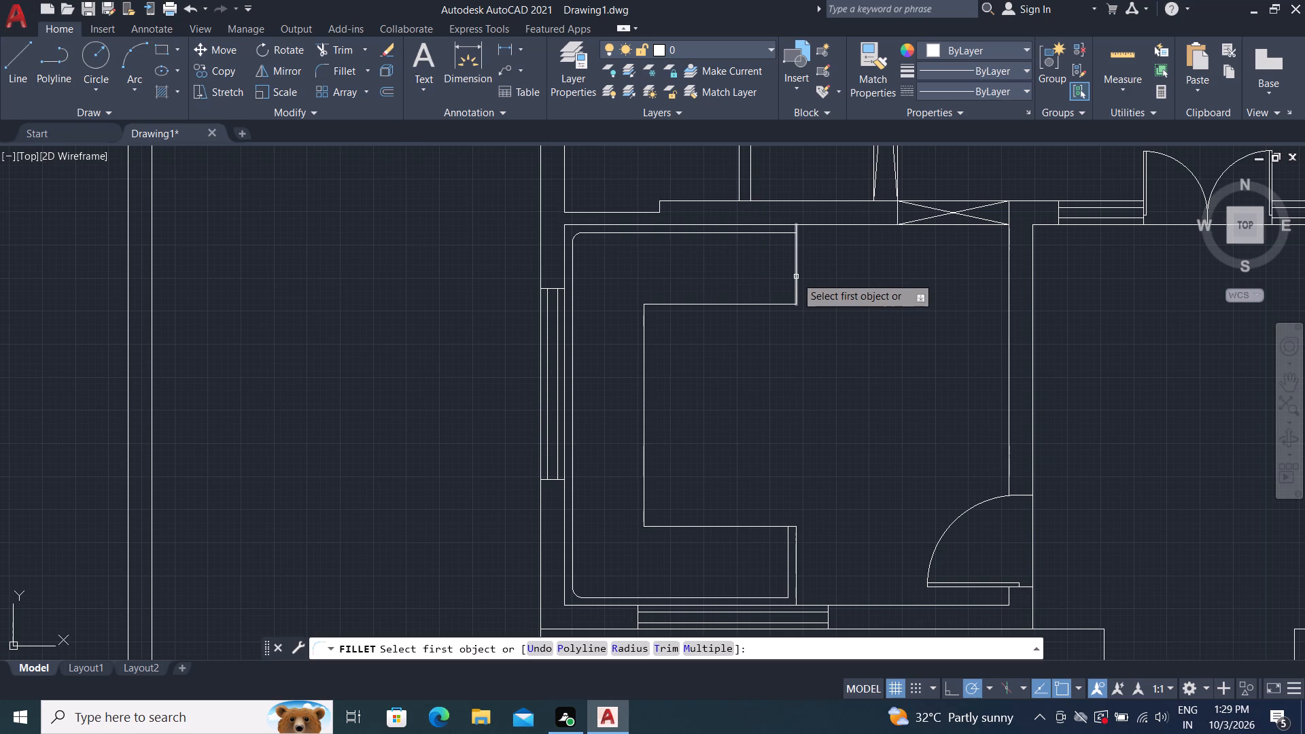
click(787, 545)
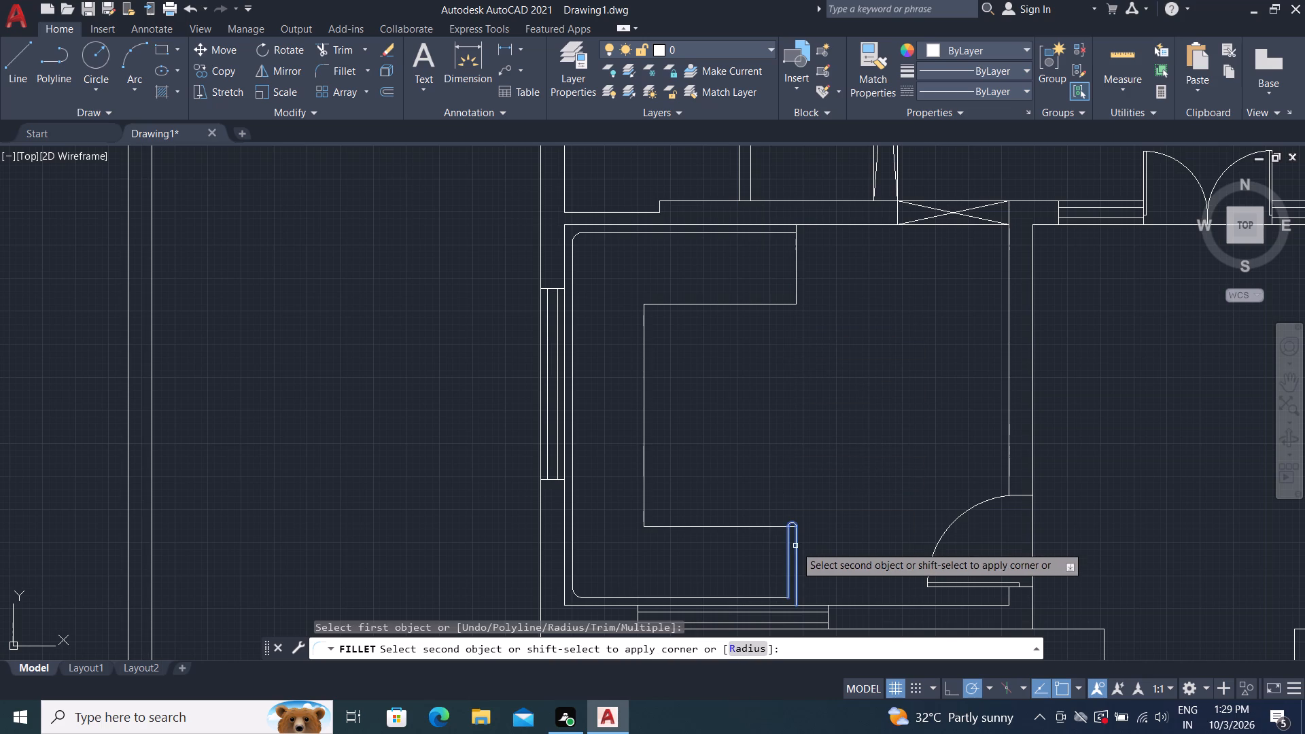
click(795, 546)
Trim the seat front line between the two parallel lines under the south arm's rounded end.
scroll(794, 545, up, 4)
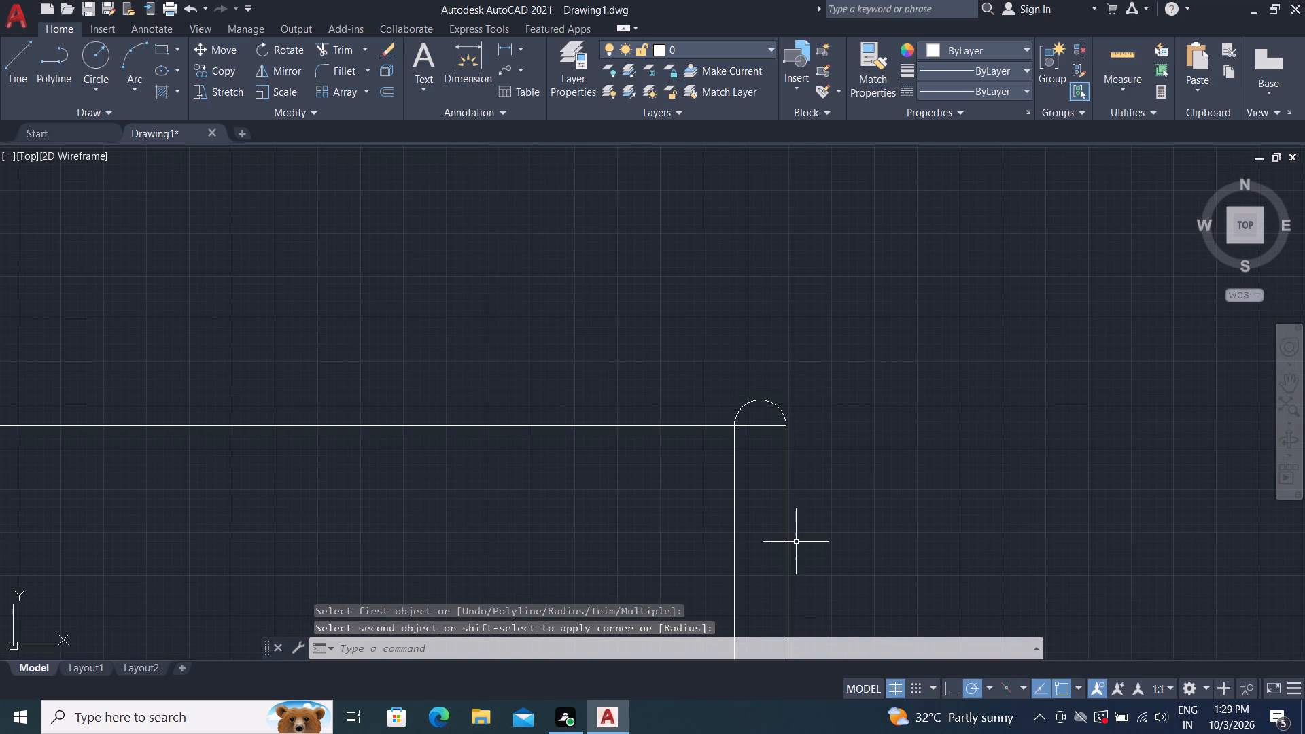
key(Escape)
text(TR)
key(space)
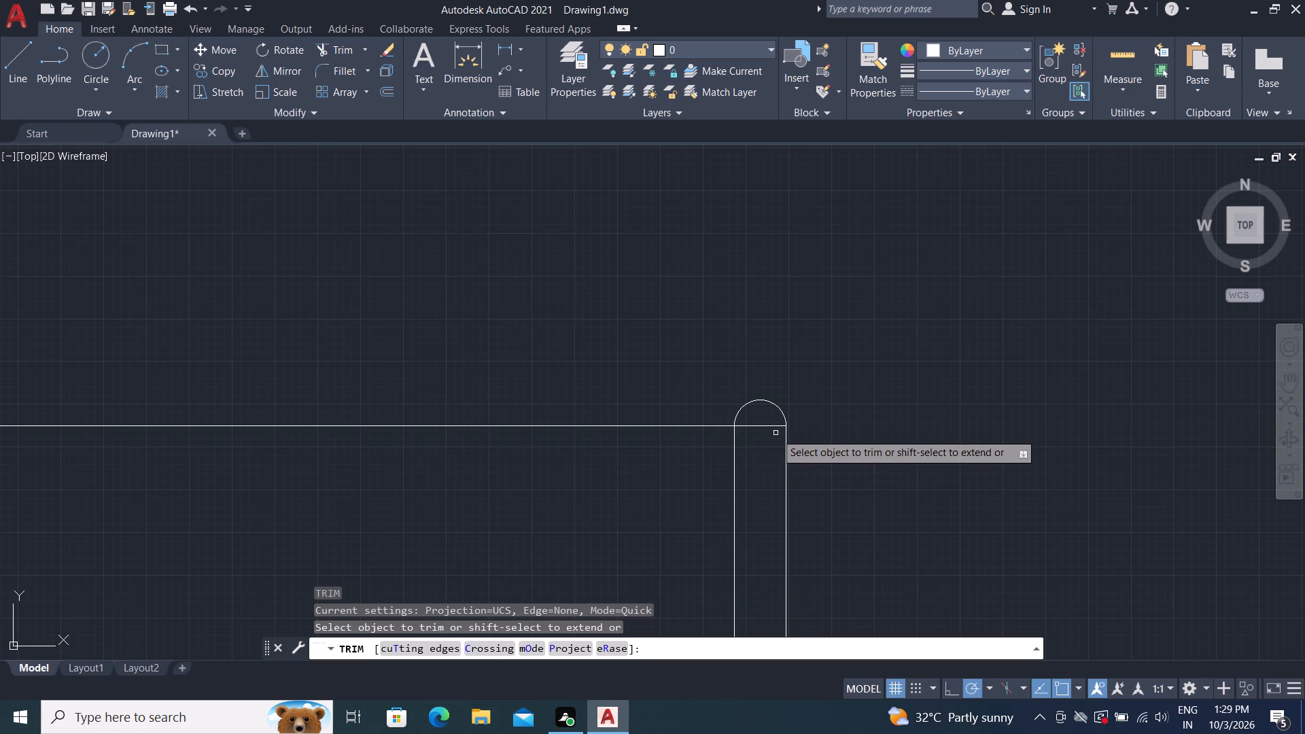
click(763, 426)
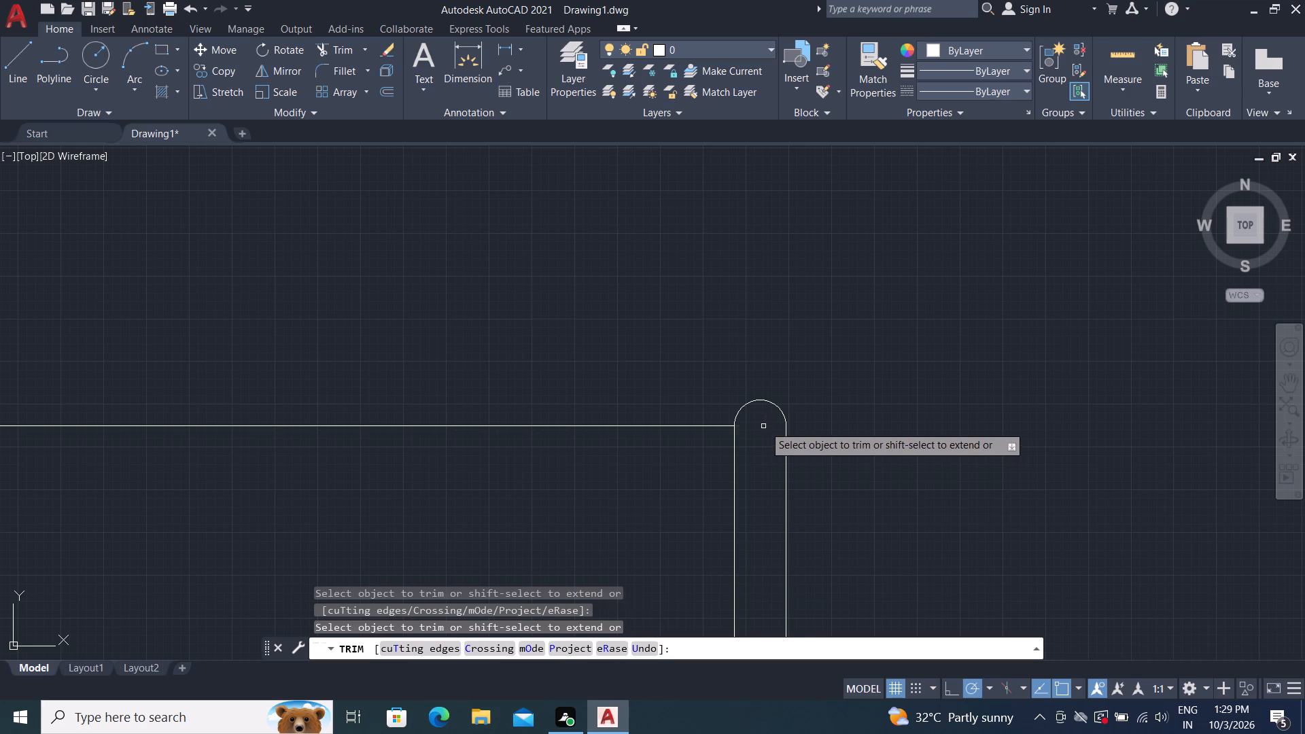
key(Escape)
Offset the north arm's east end line 3" outward to the east.
scroll(710, 410, down, 1)
scroll(720, 324, down, 2)
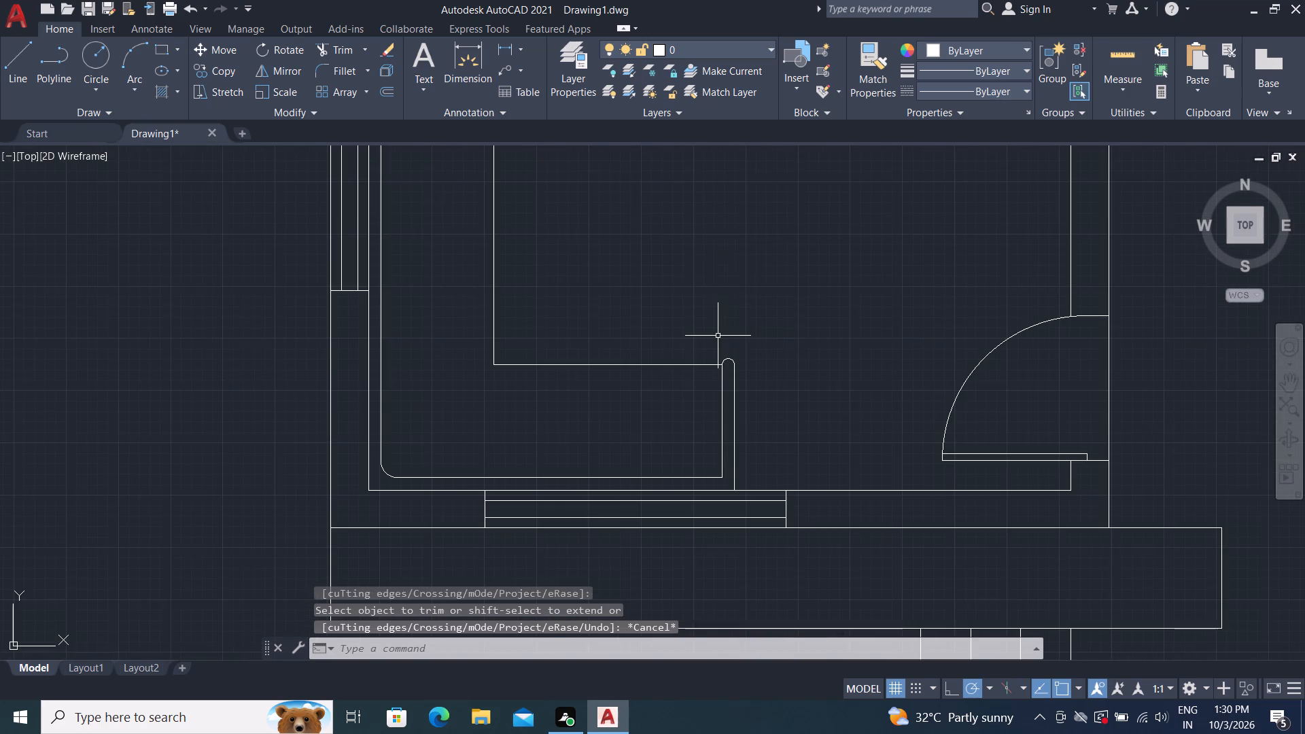
middle_drag(727, 265, 703, 281)
scroll(970, 137, right, 19)
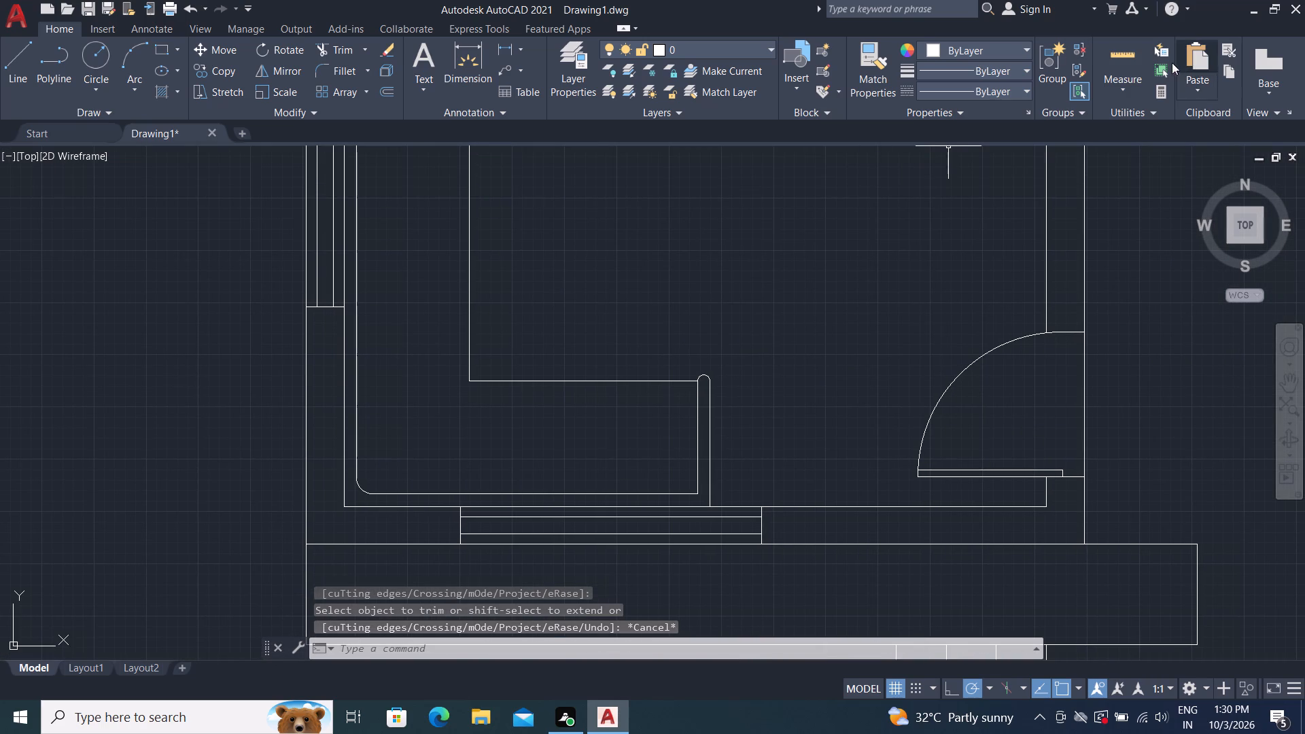
text(O)
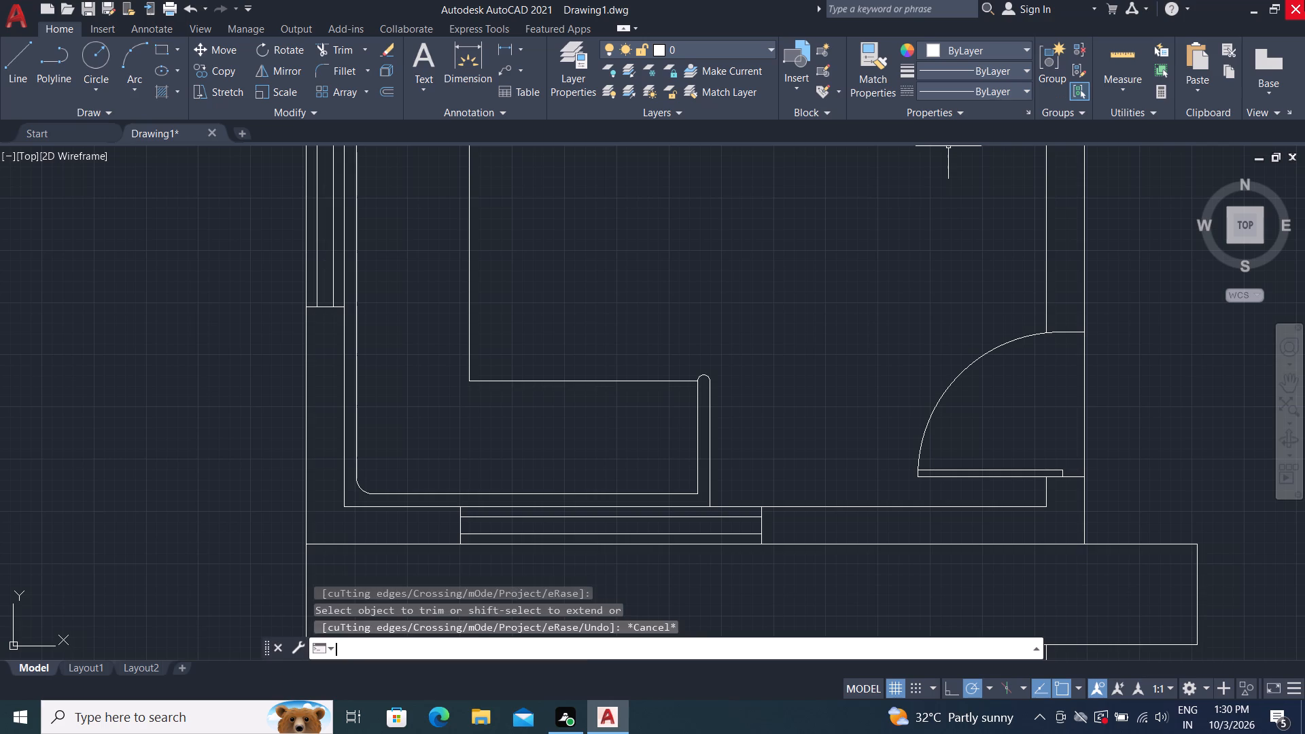
key(space)
key(space)
middle_drag(714, 228, 711, 324)
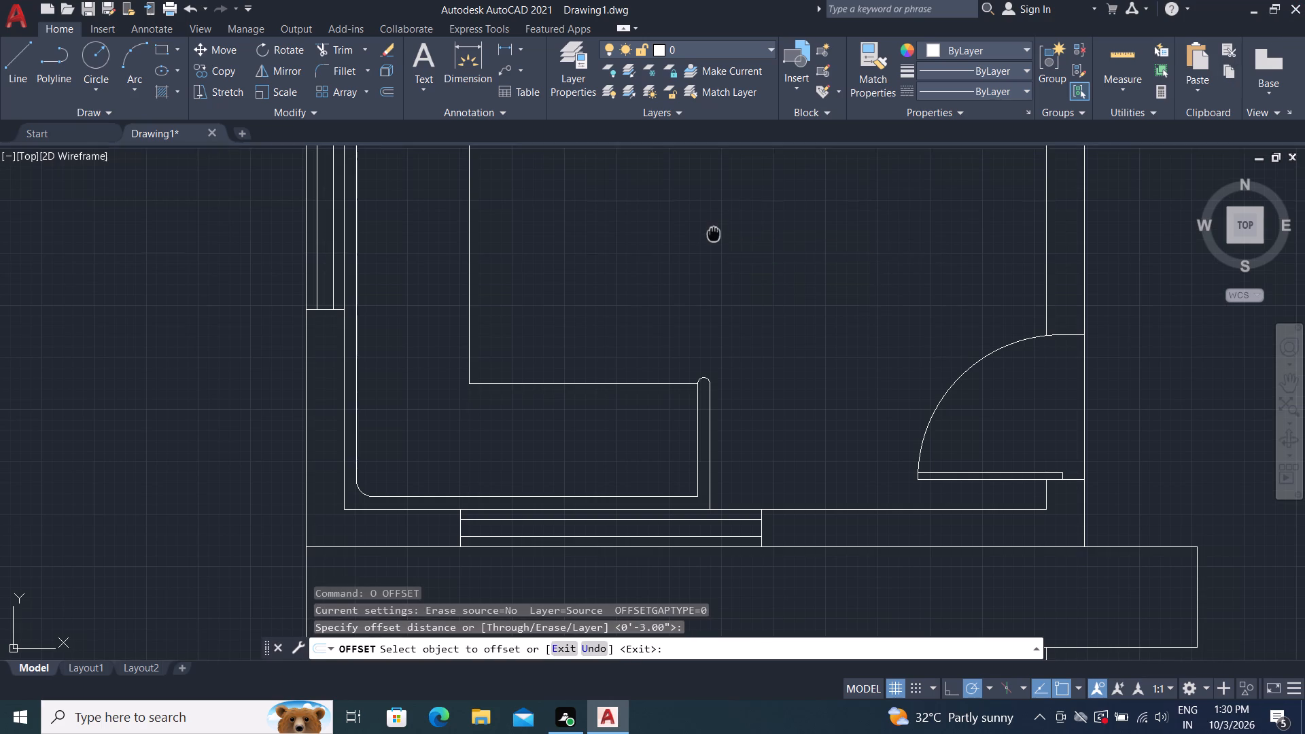
middle_drag(711, 324, 732, 627)
click(728, 410)
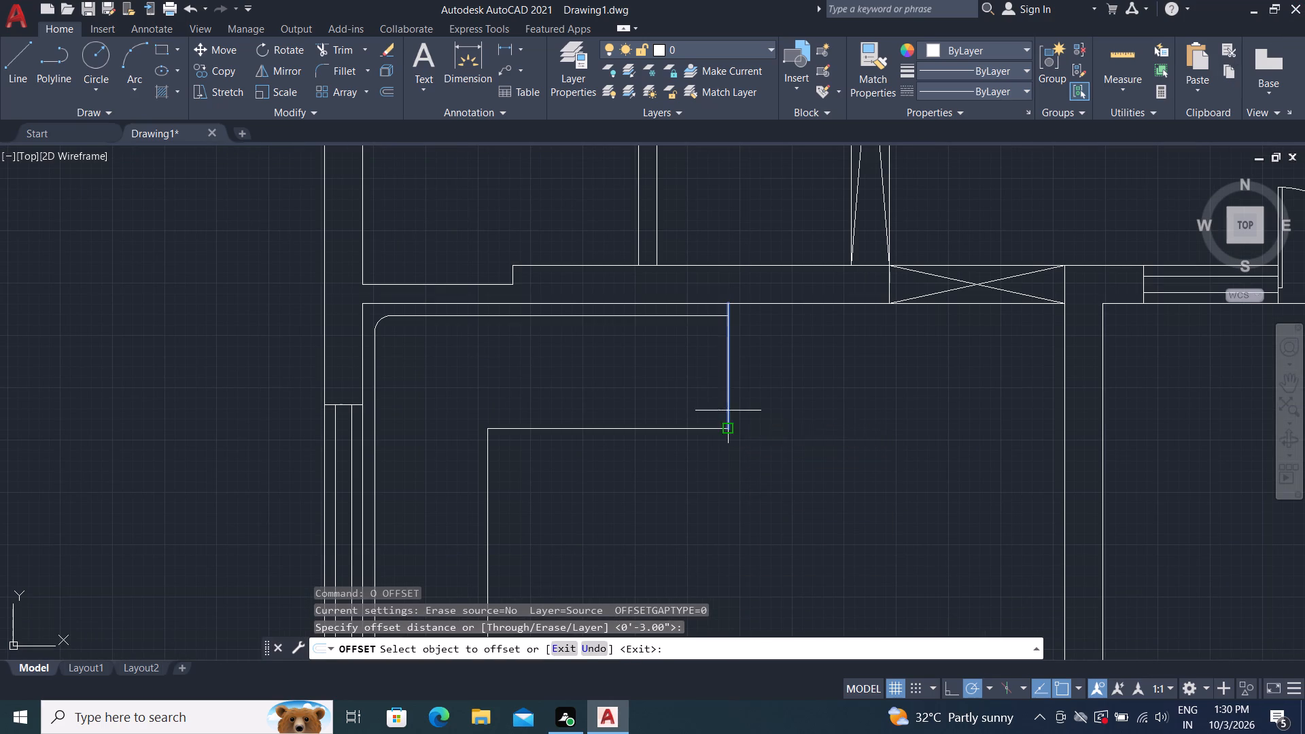
click(825, 444)
key(Escape)
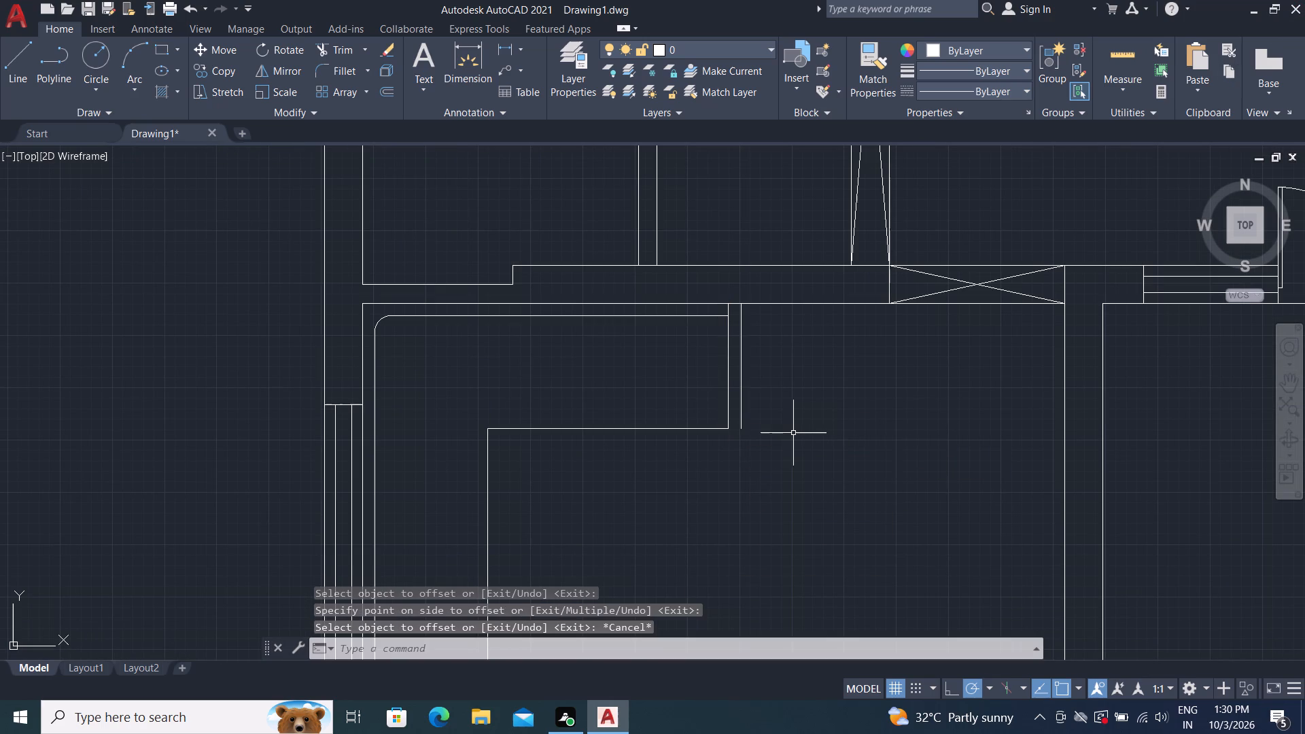
Fillet the two parallel lines at the north arm's east end to round off their south end.
text(F)
key(space)
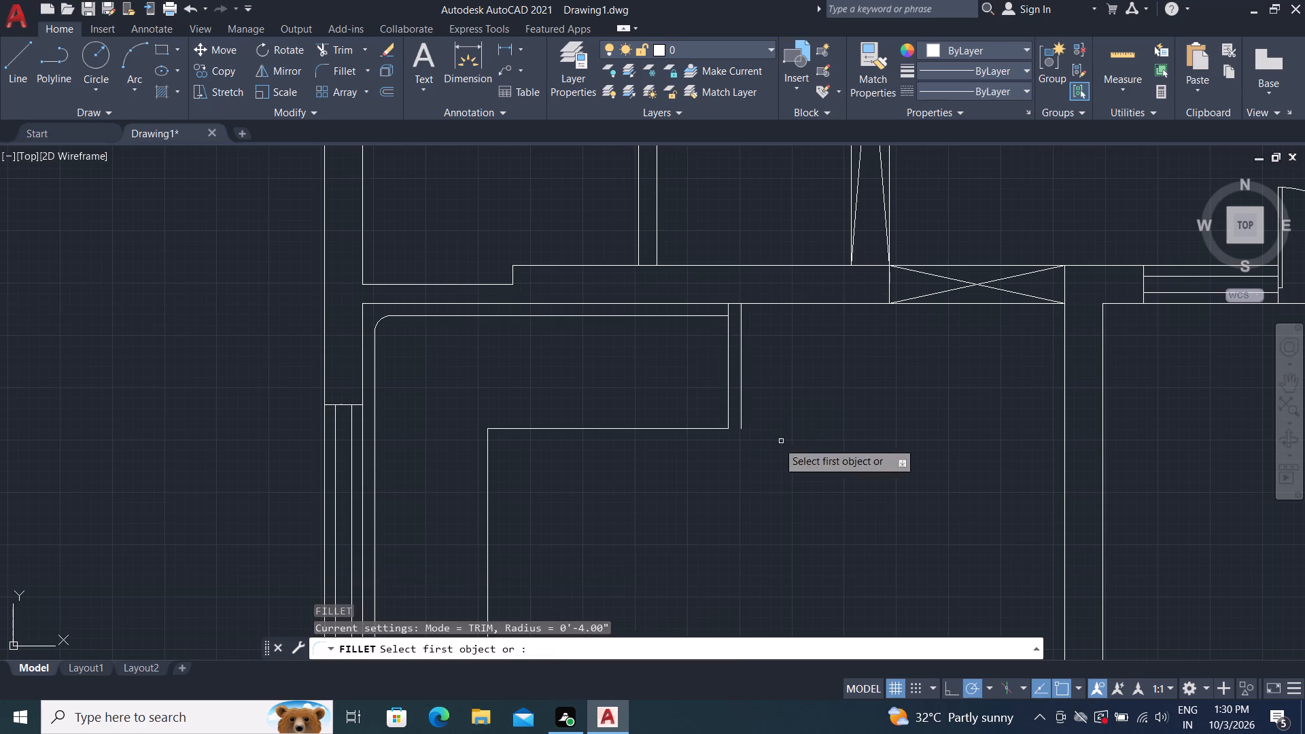
click(726, 389)
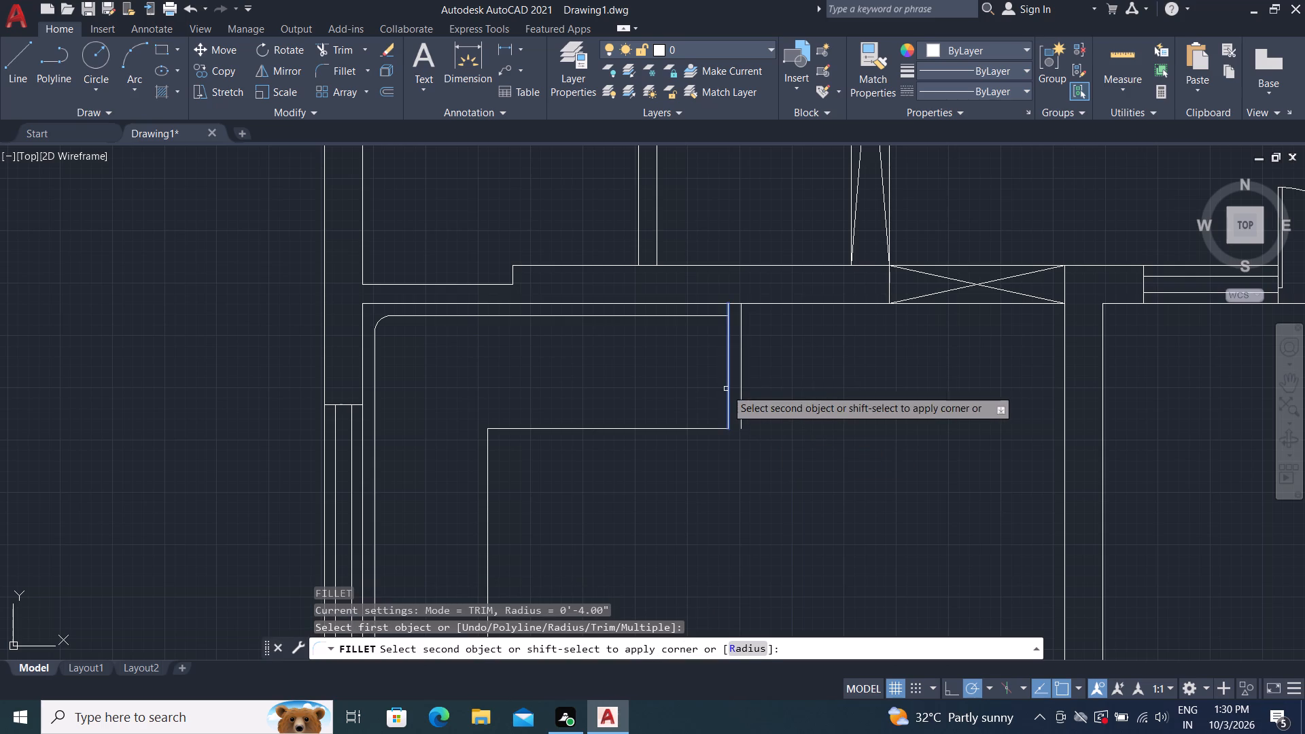
click(742, 406)
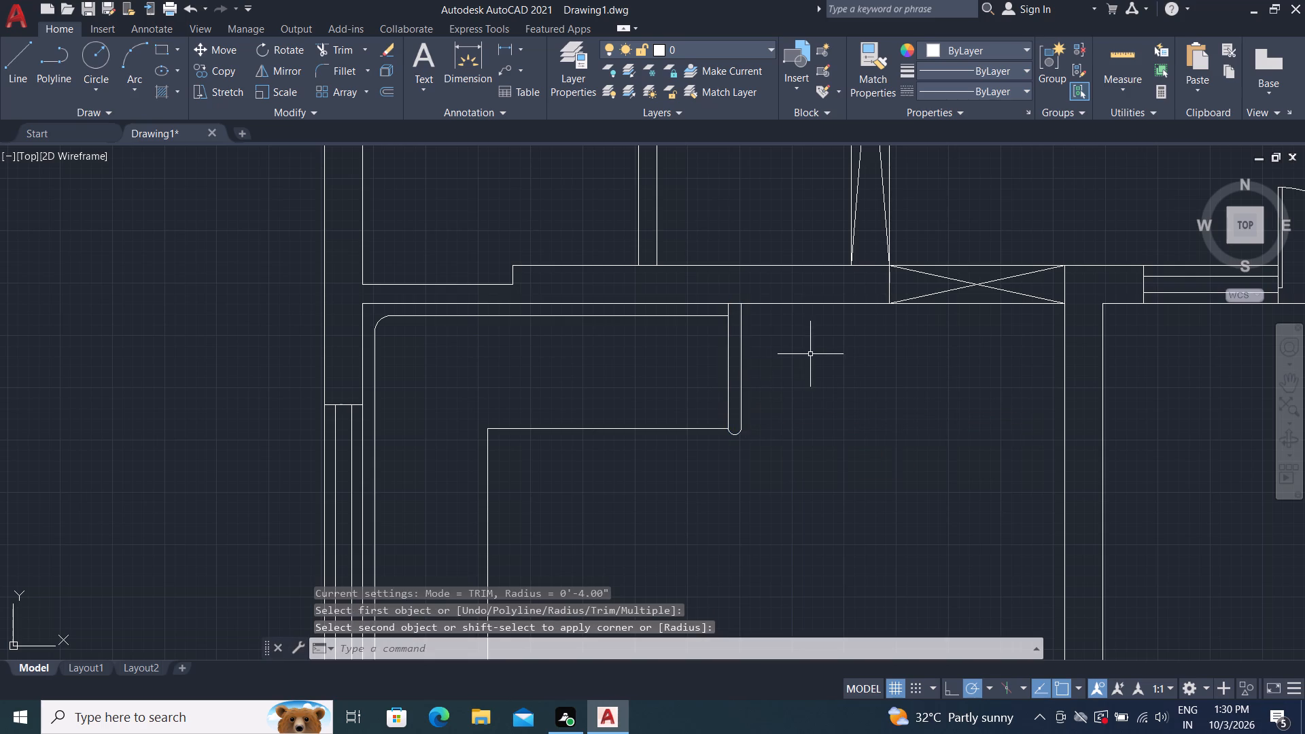
key(Escape)
Trim the stub of the north arm's inner end line between the back line and the room's north wall.
key(t)
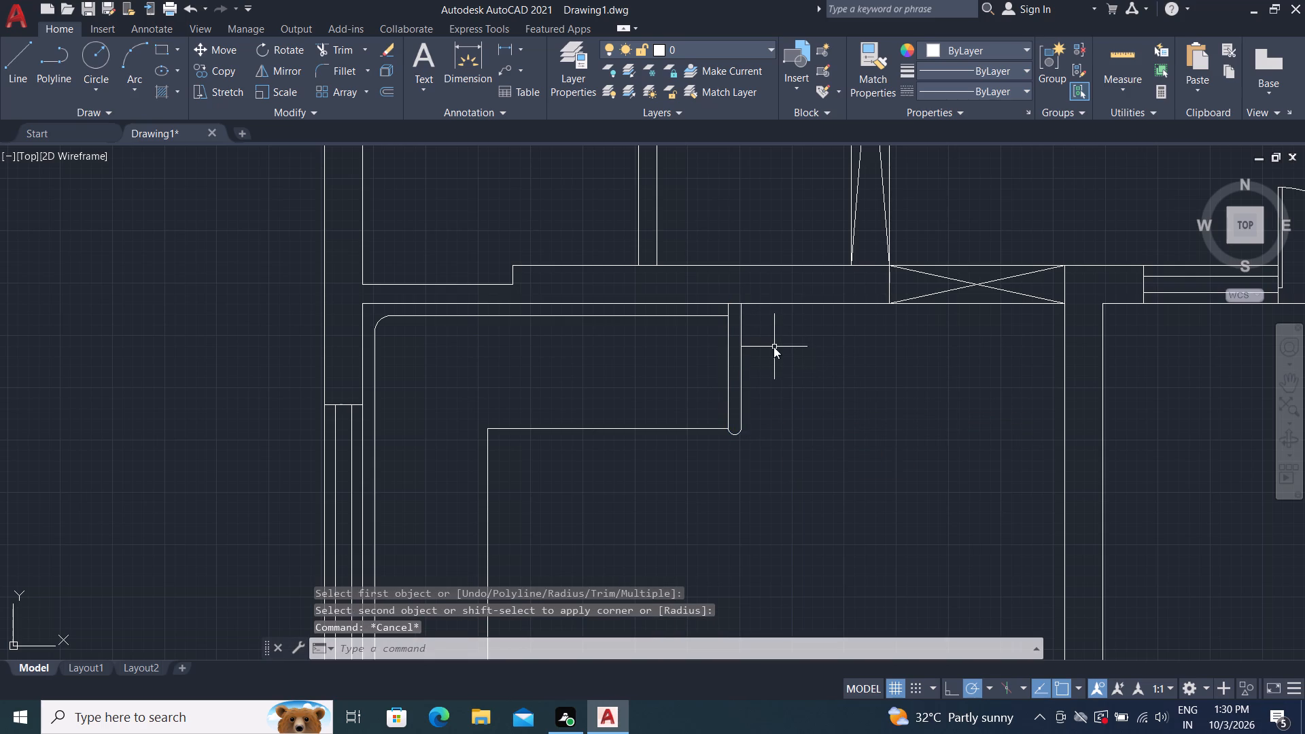
key(r)
key(space)
scroll(725, 295, up, 3)
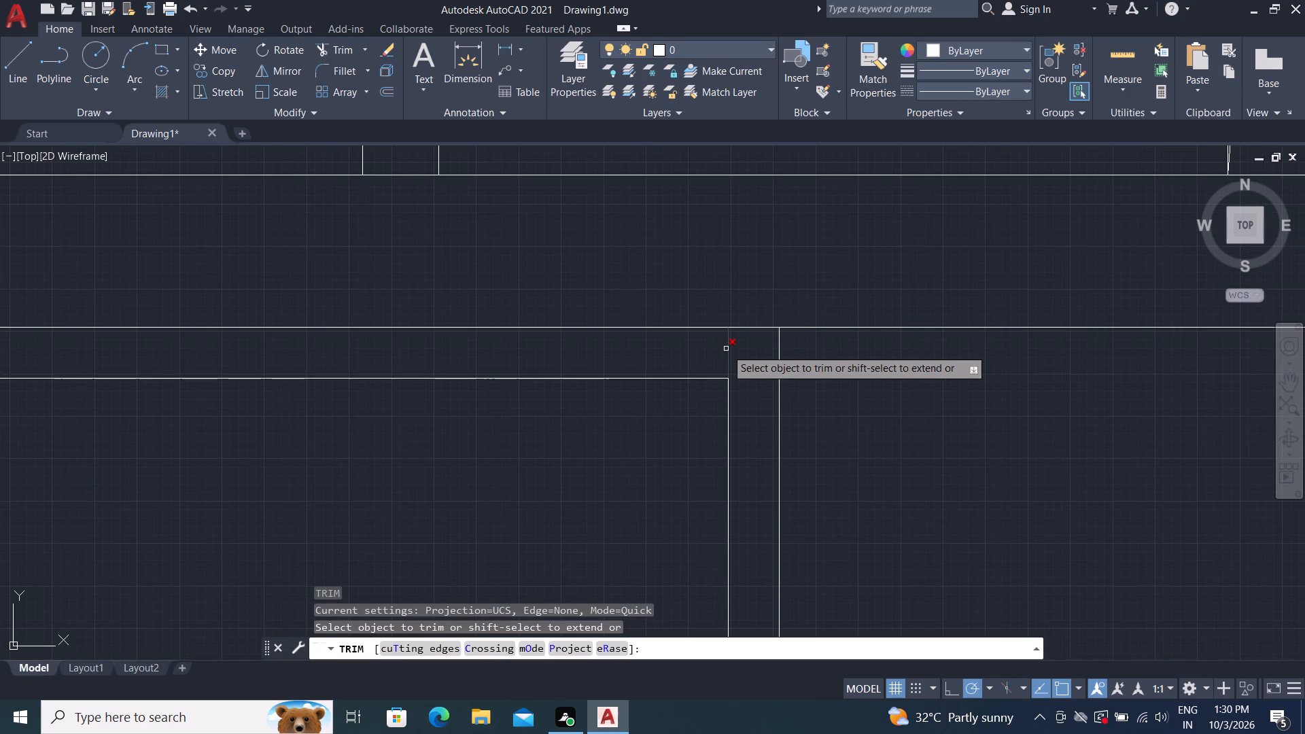
click(726, 349)
scroll(784, 408, down, 4)
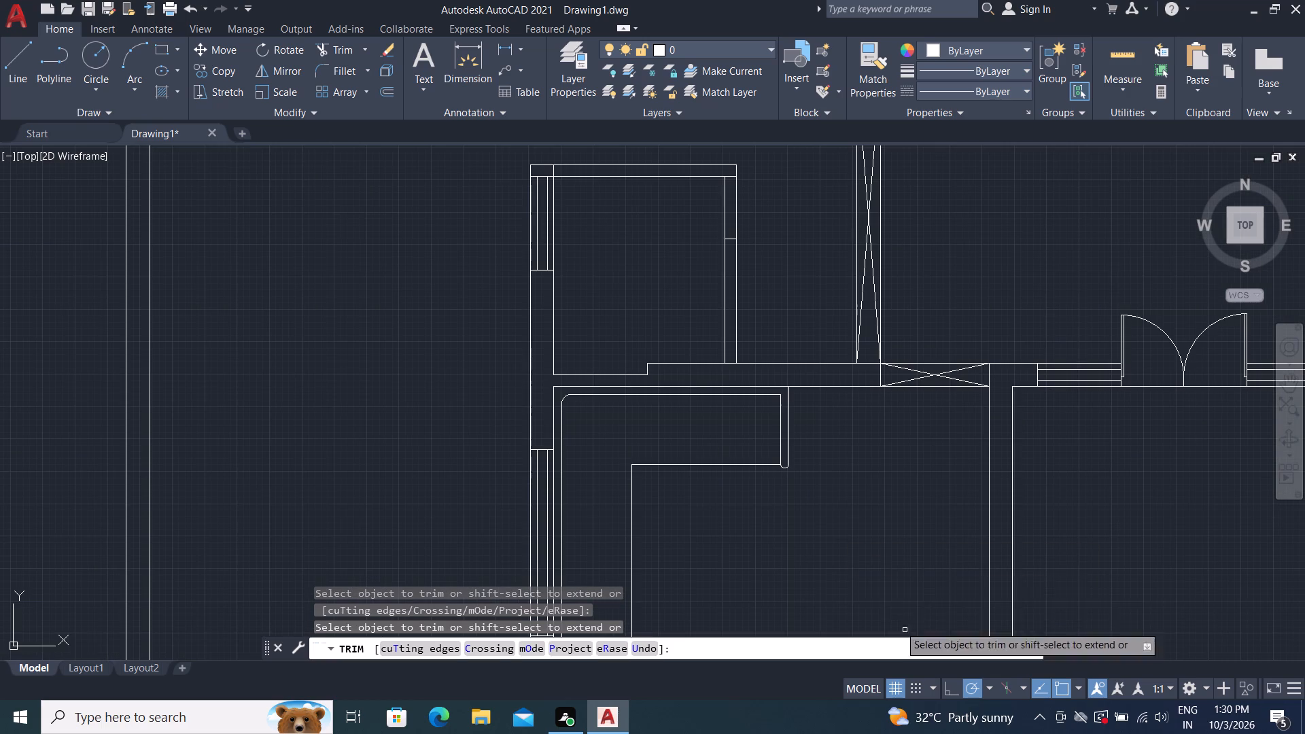
middle_drag(834, 567, 874, 379)
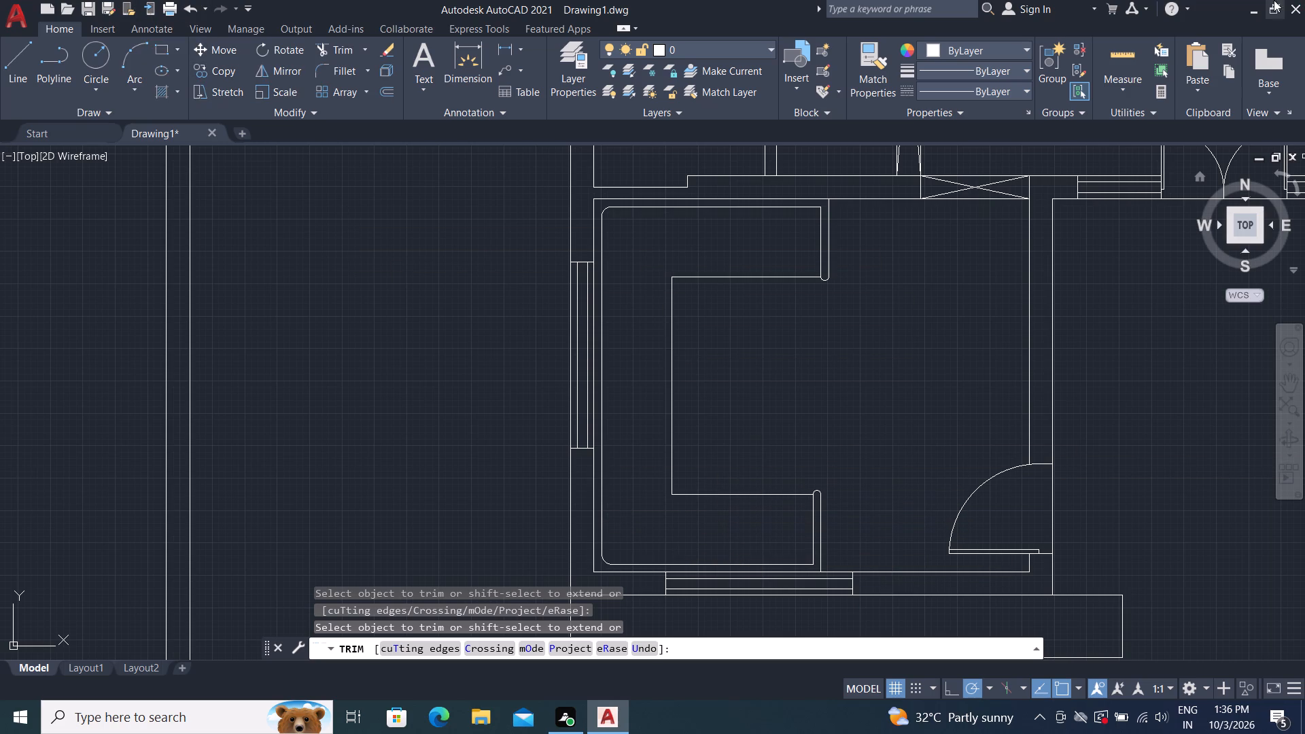
key(Escape)
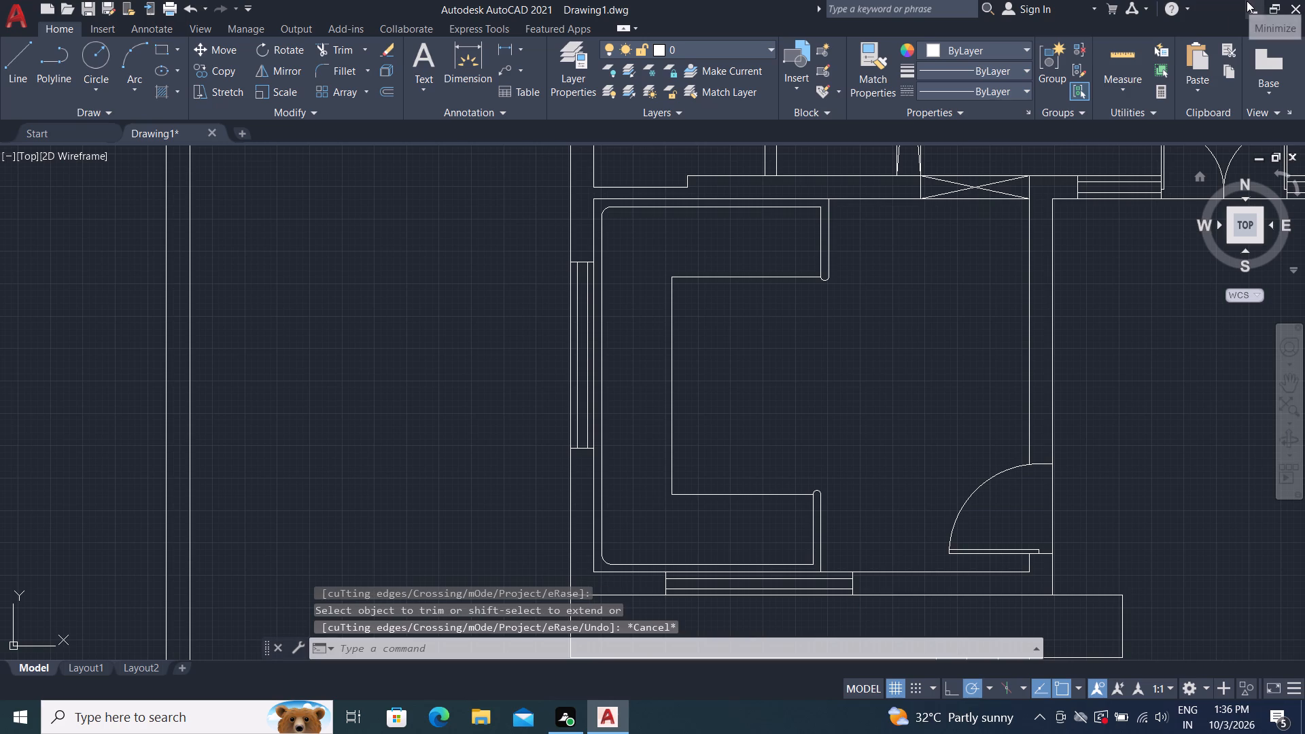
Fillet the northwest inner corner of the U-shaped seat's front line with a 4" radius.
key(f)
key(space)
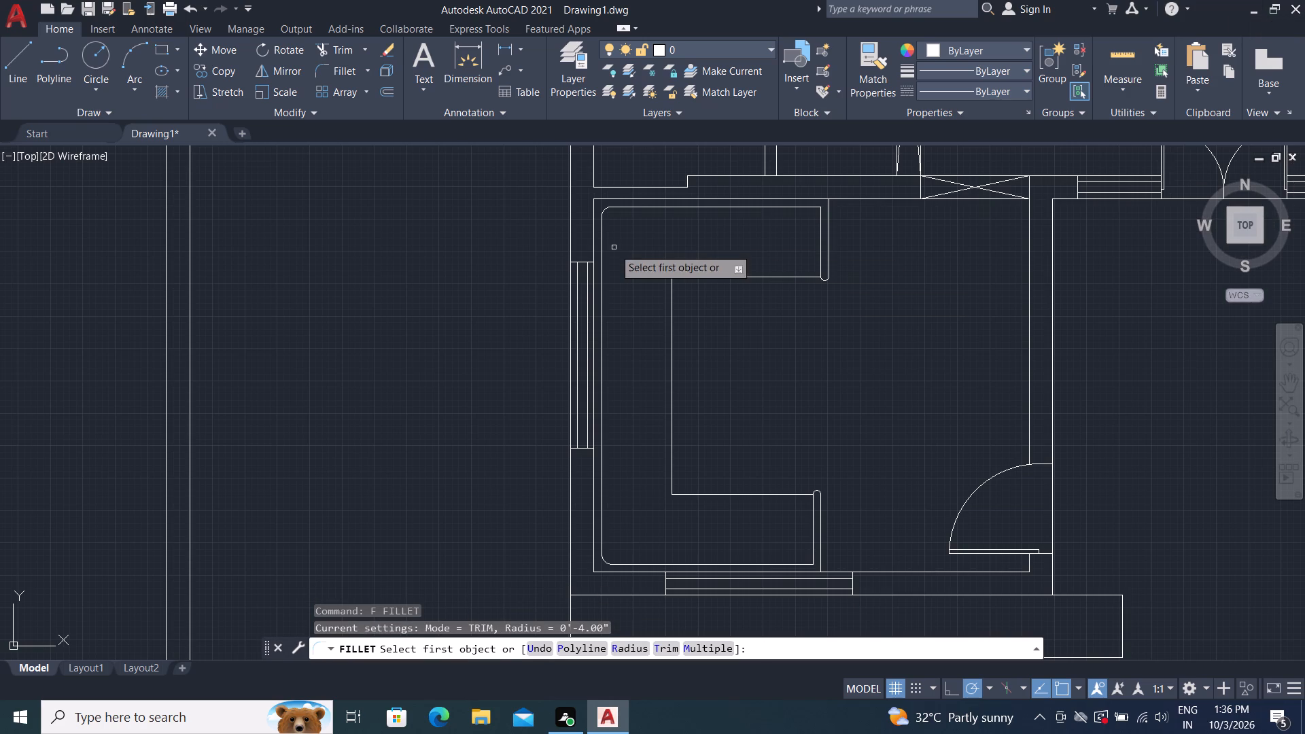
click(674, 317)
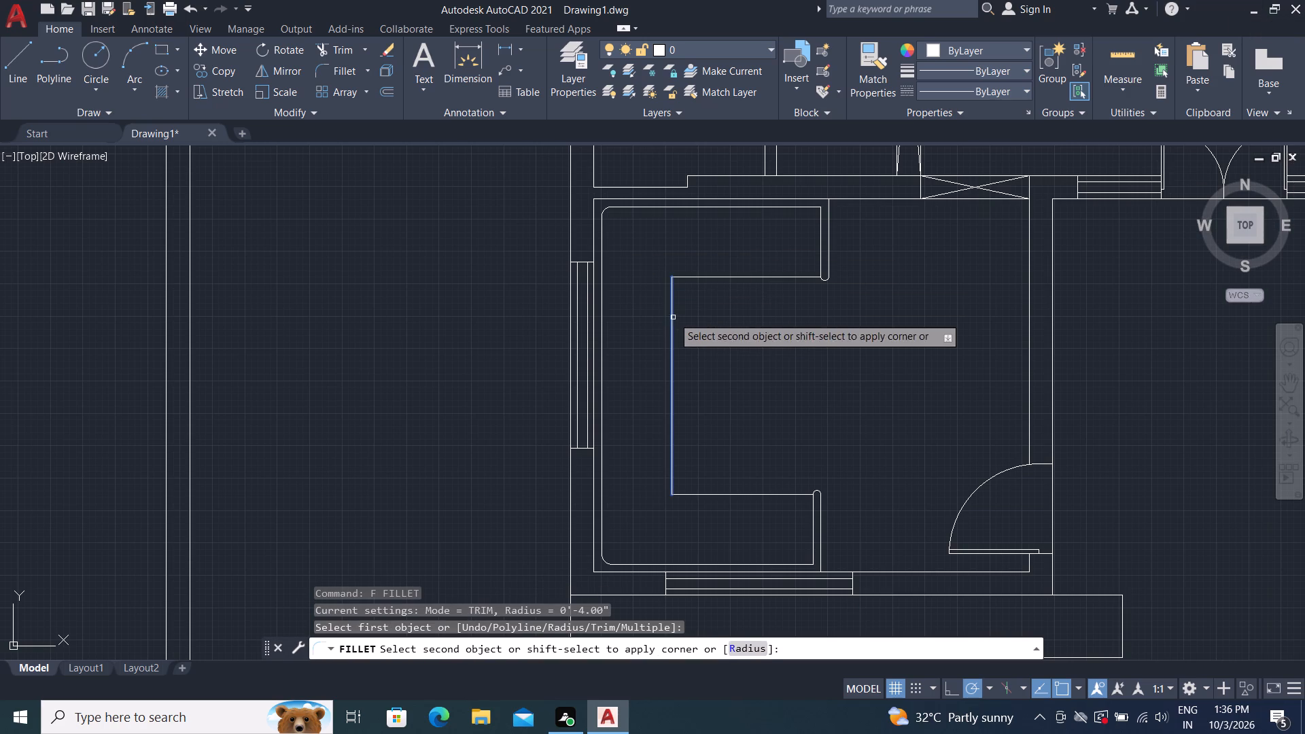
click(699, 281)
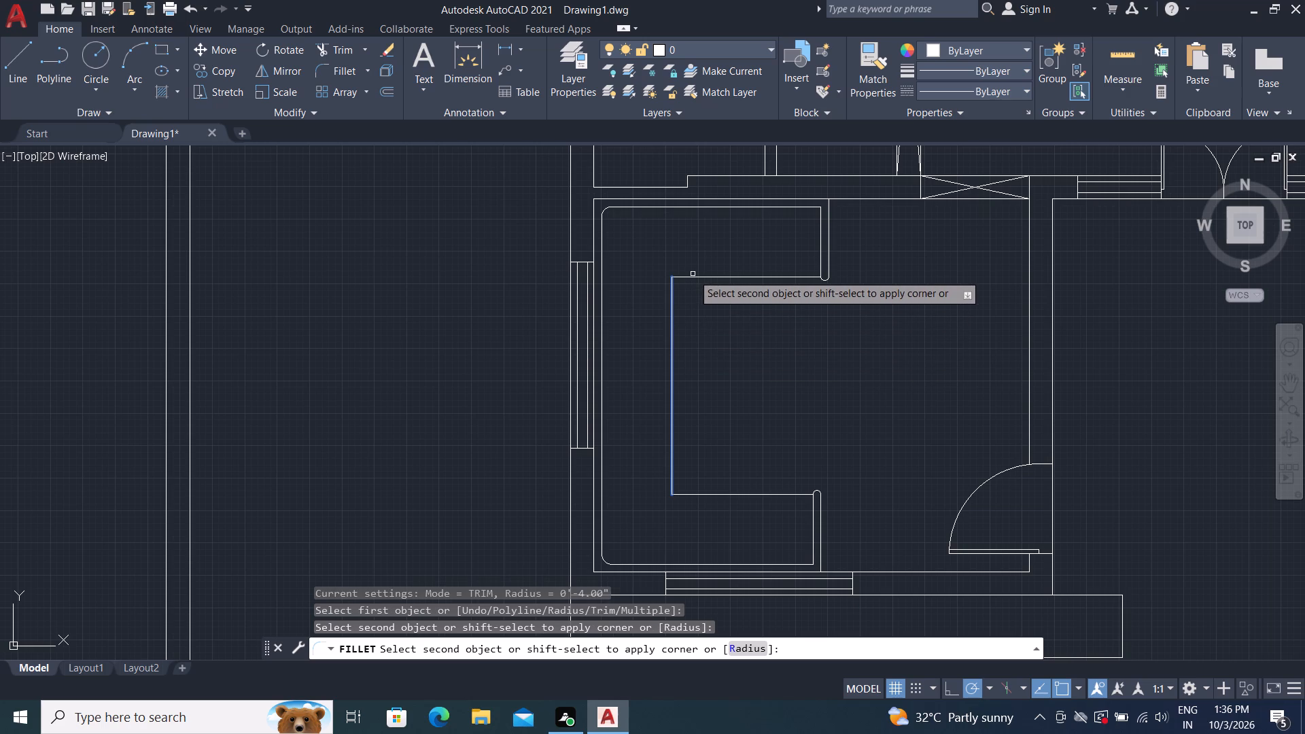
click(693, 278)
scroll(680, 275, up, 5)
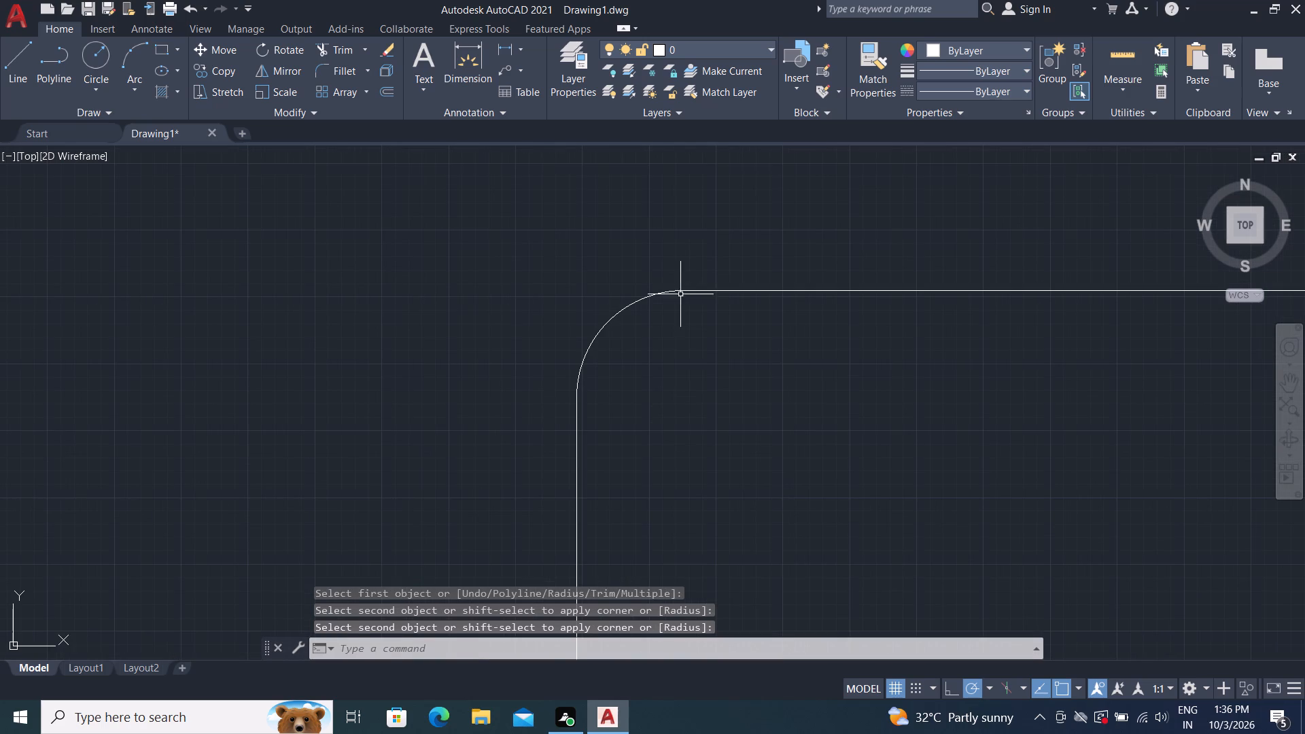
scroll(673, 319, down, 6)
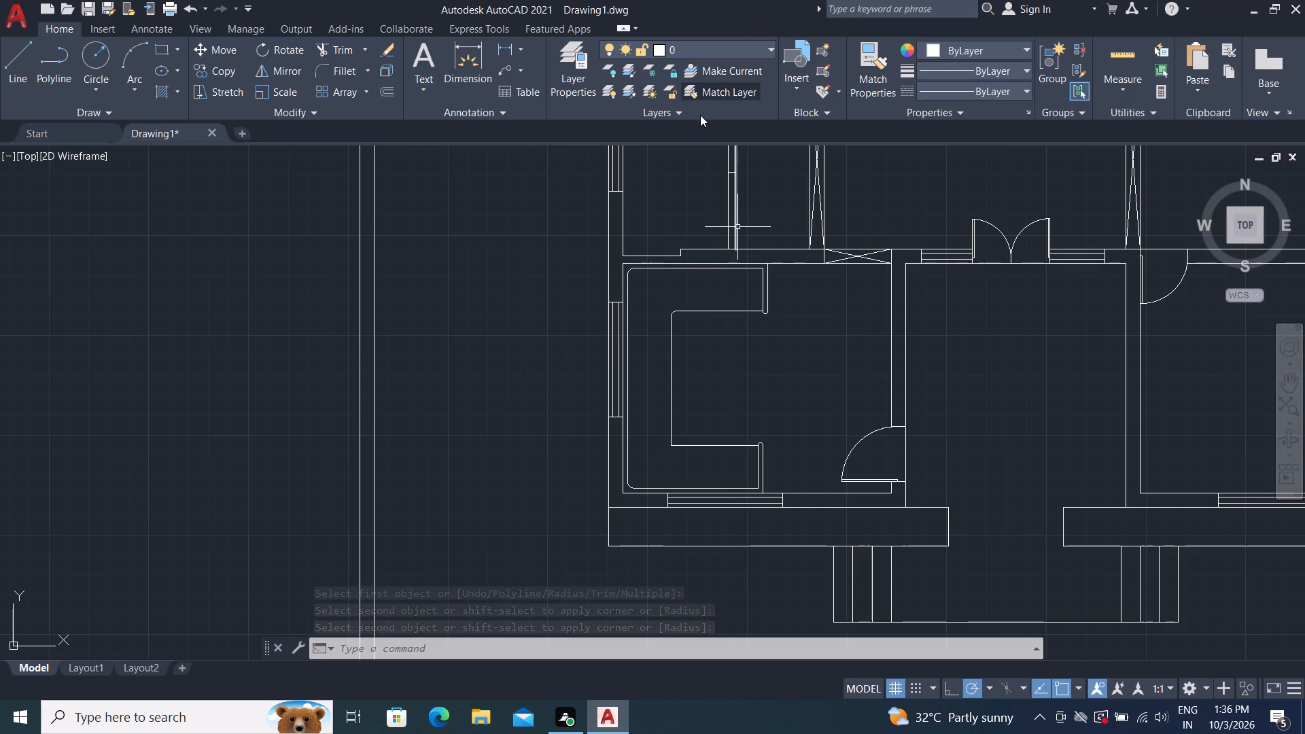
Set the fillet radius to 6" and fillet the southwest corner of the seating's outer back line.
key(f)
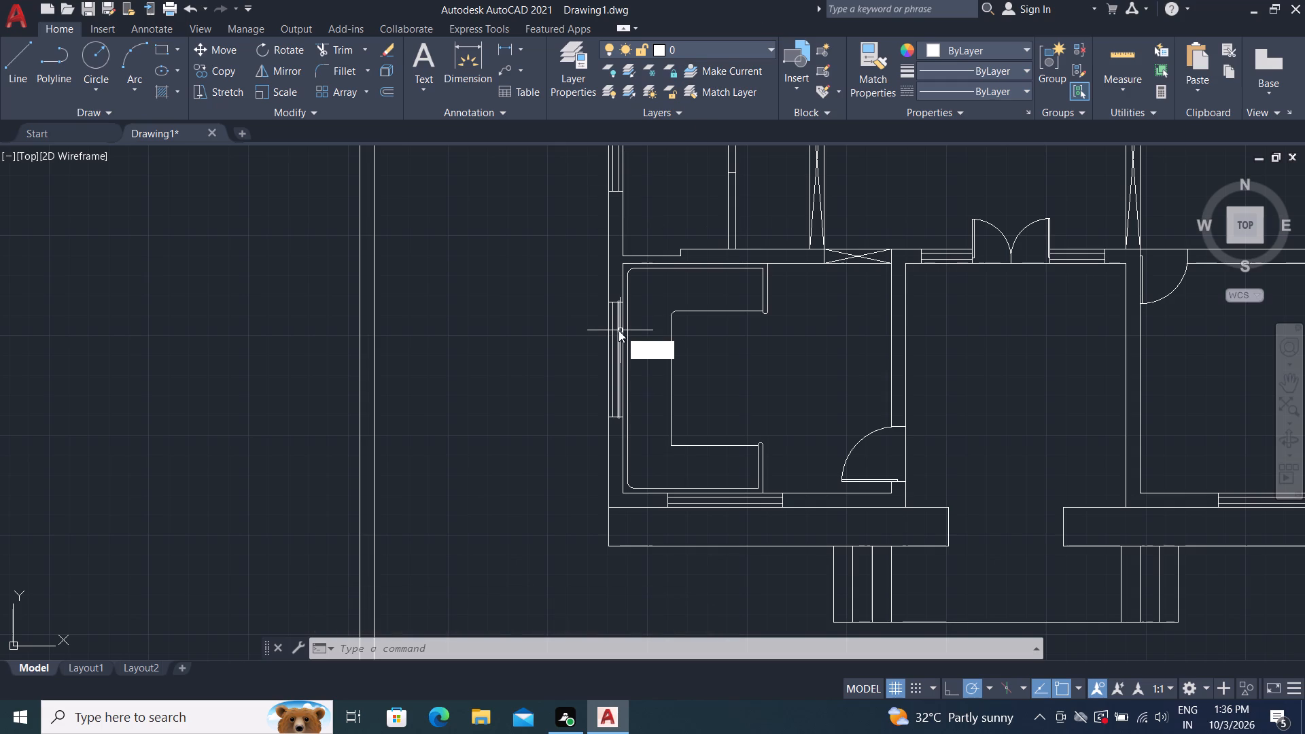
key(space)
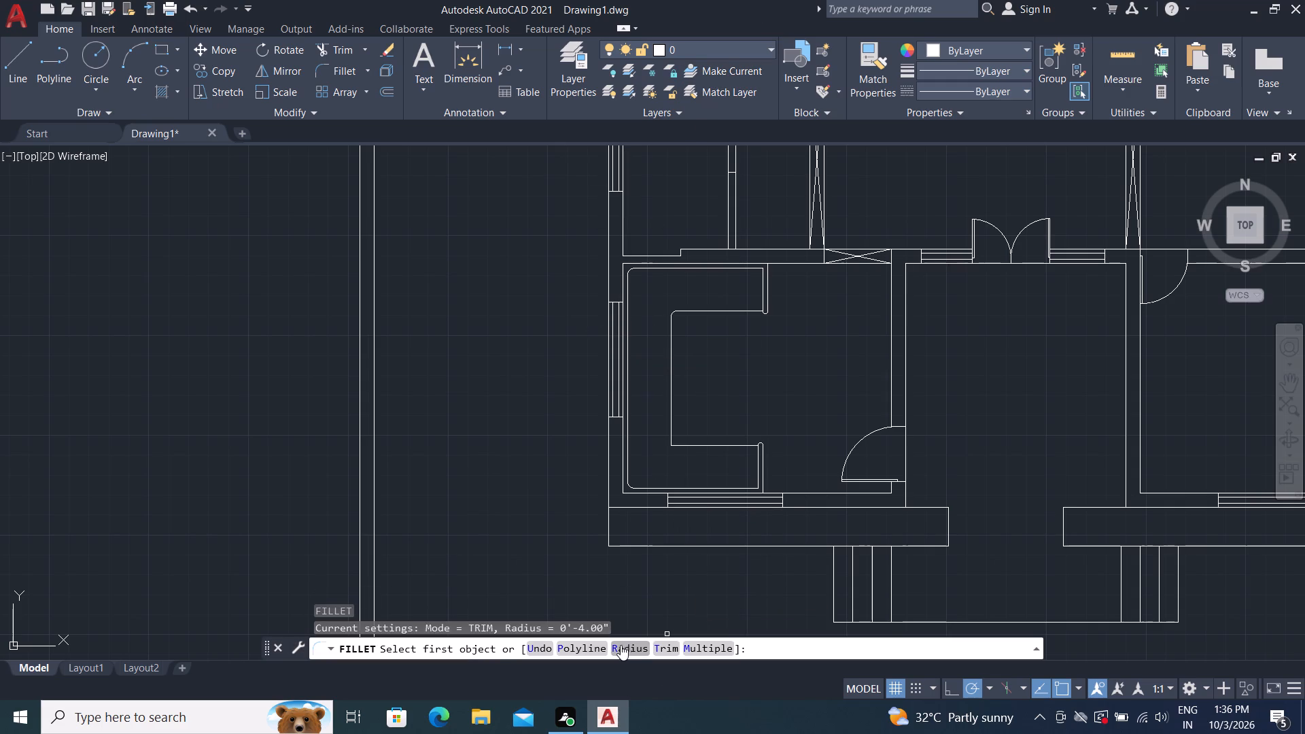
click(617, 644)
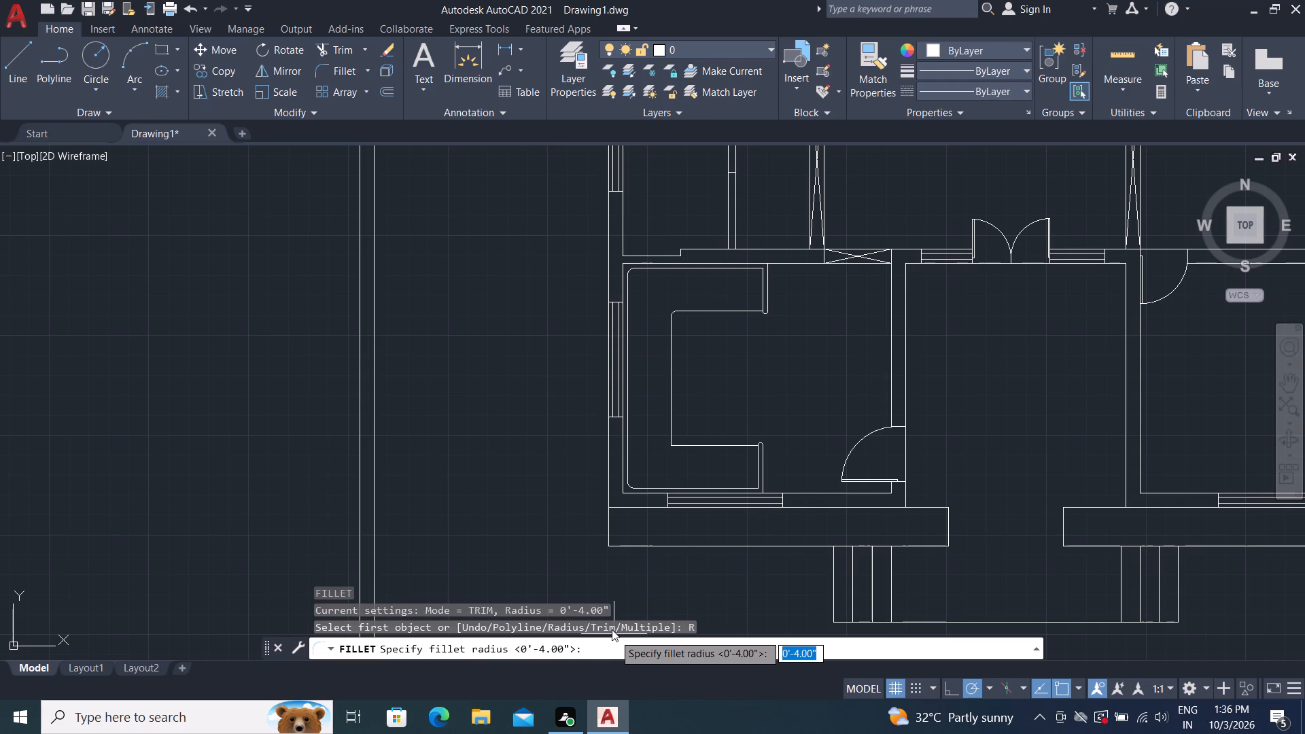
key(6)
key(Return)
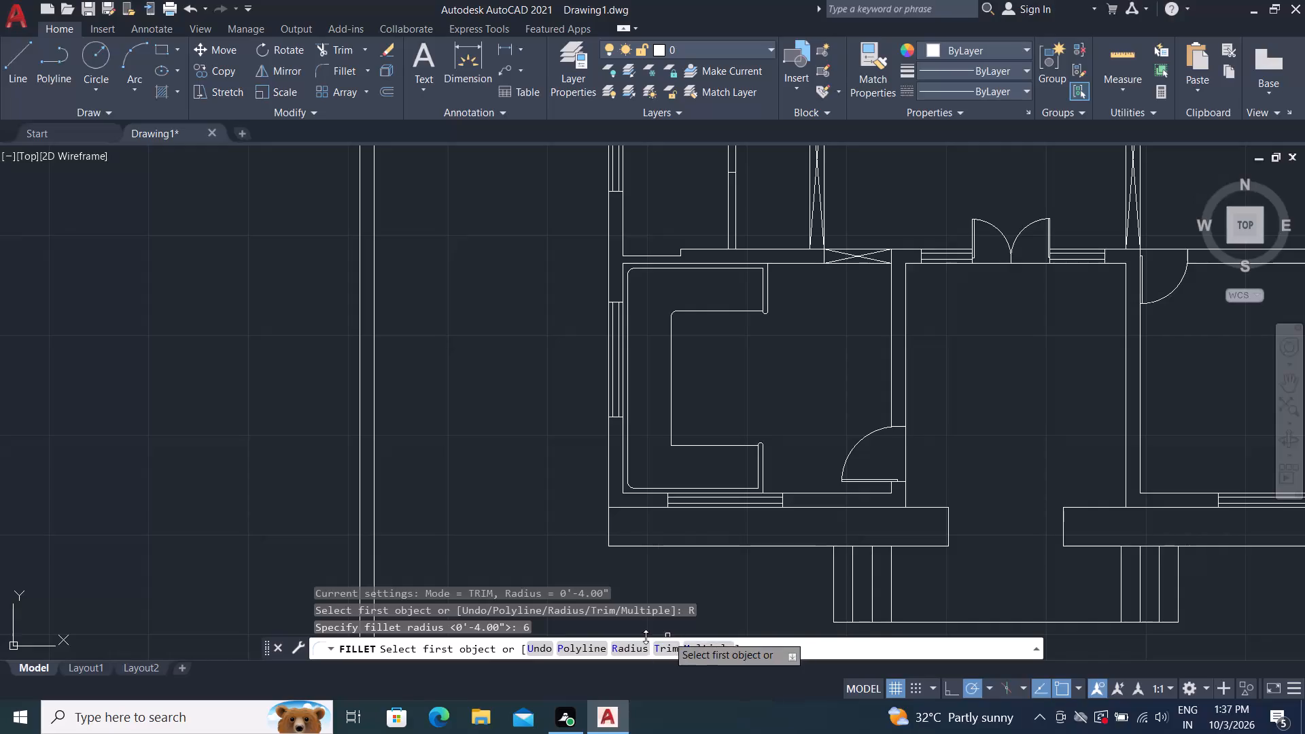
scroll(600, 506, up, 5)
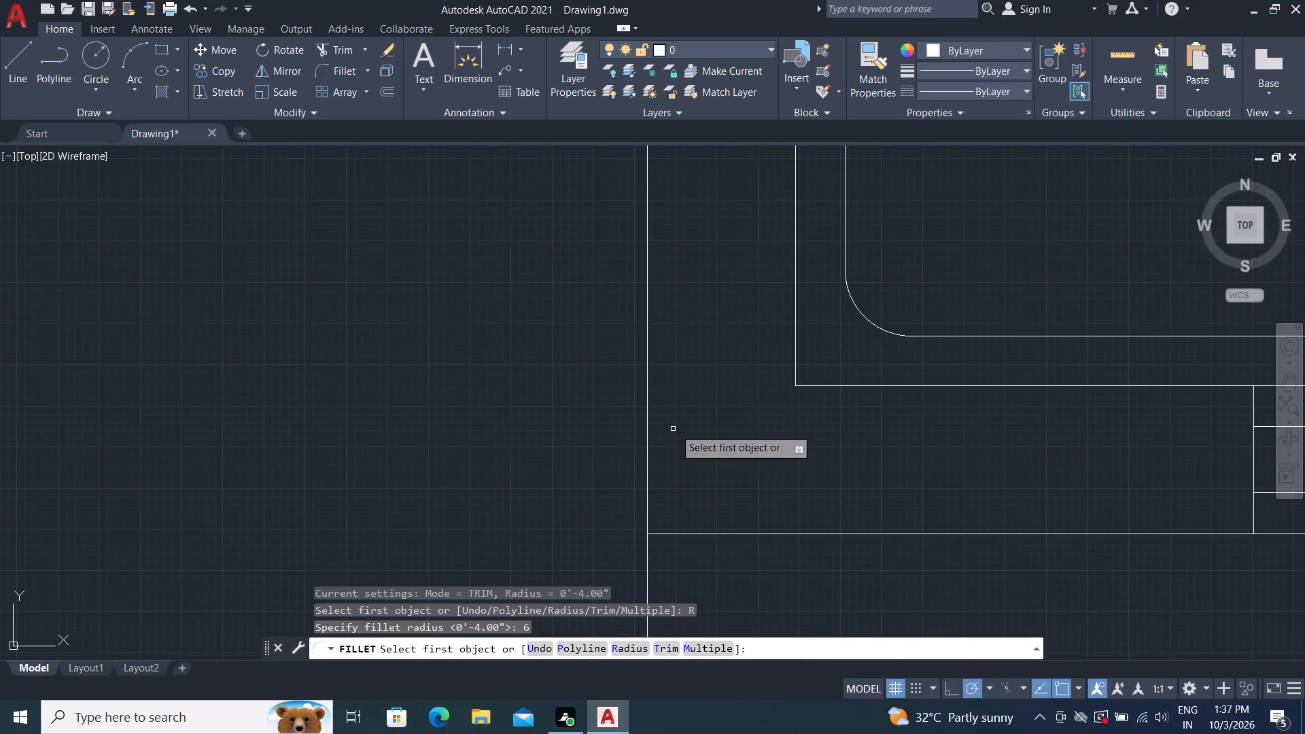
click(846, 236)
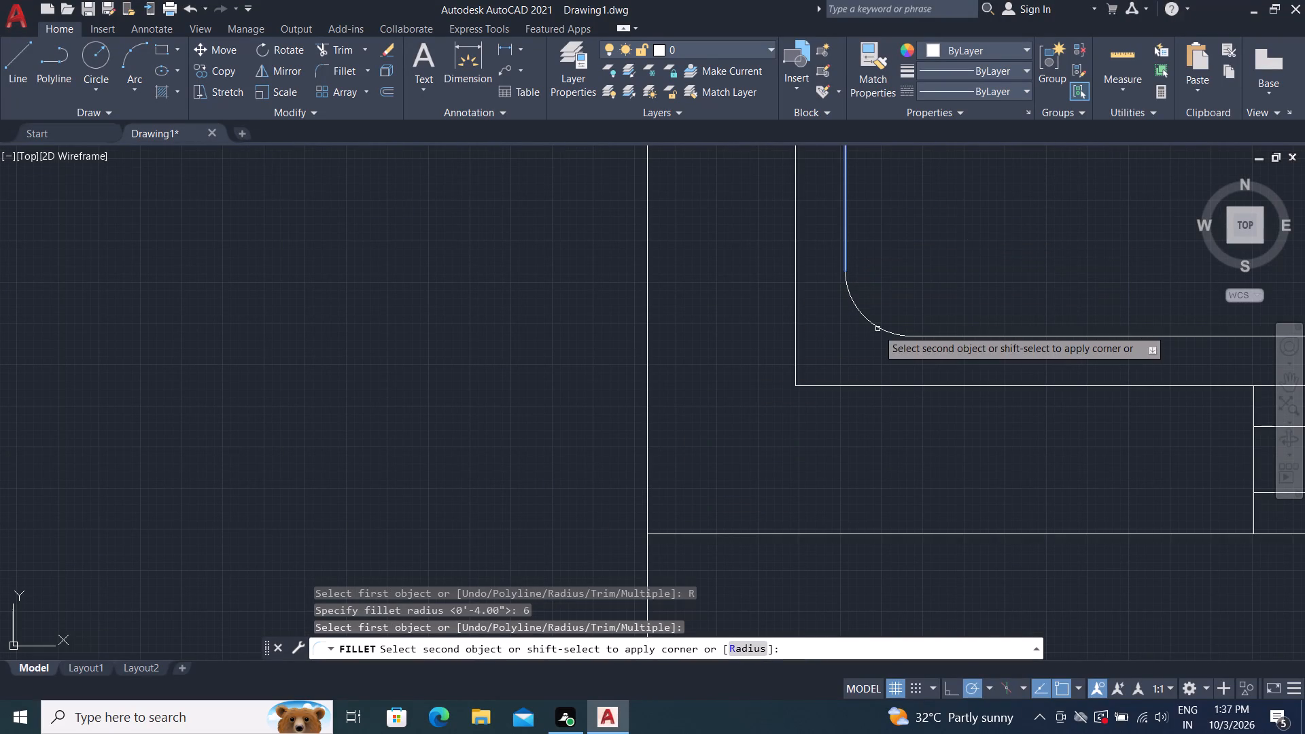
click(974, 336)
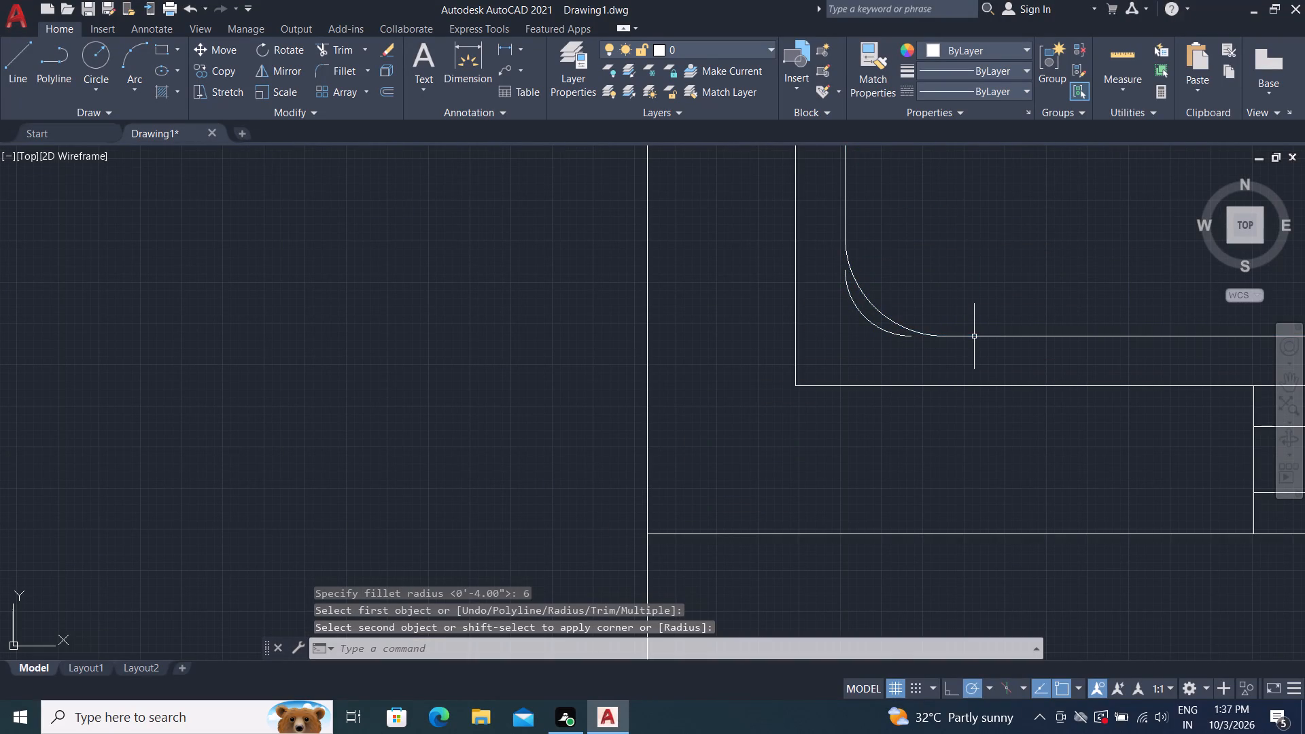
Fillet the southwest and northwest inner corners of the seat's front line with the 6" radius.
scroll(953, 273, down, 1)
middle_drag(950, 260, 781, 469)
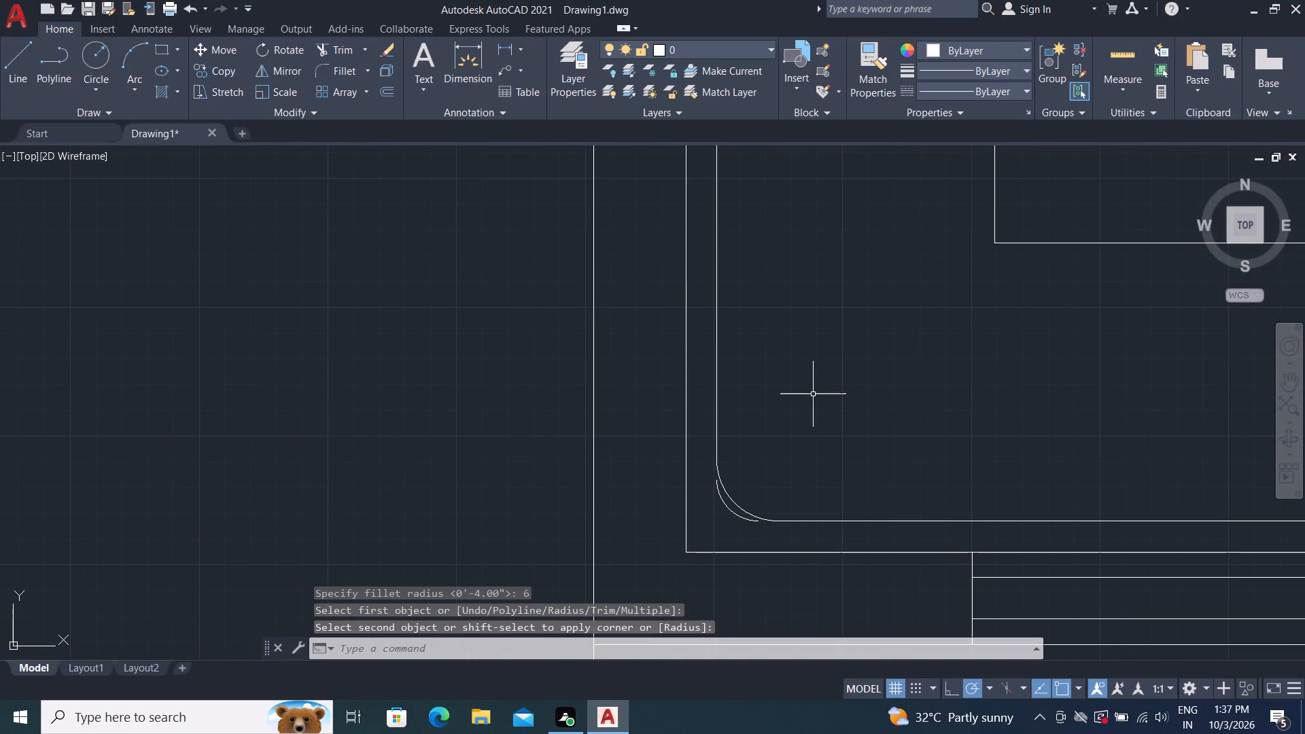
key(space)
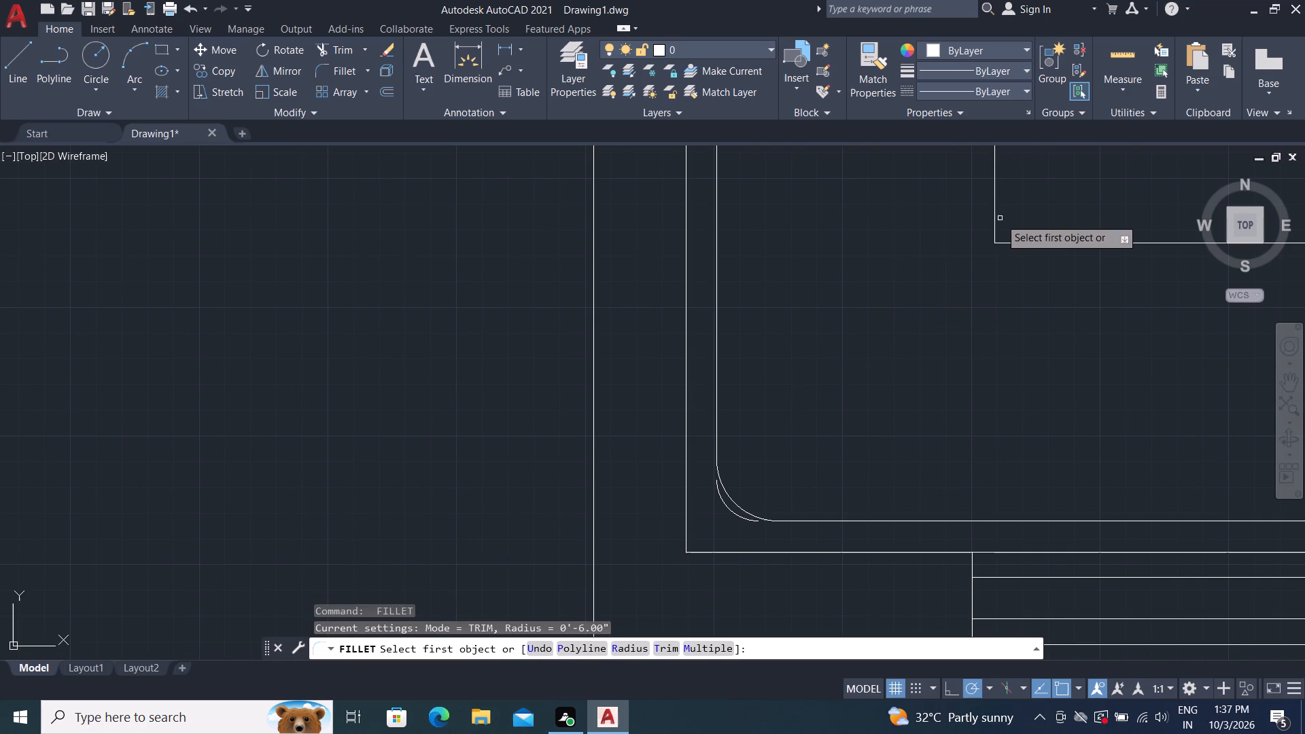
click(996, 219)
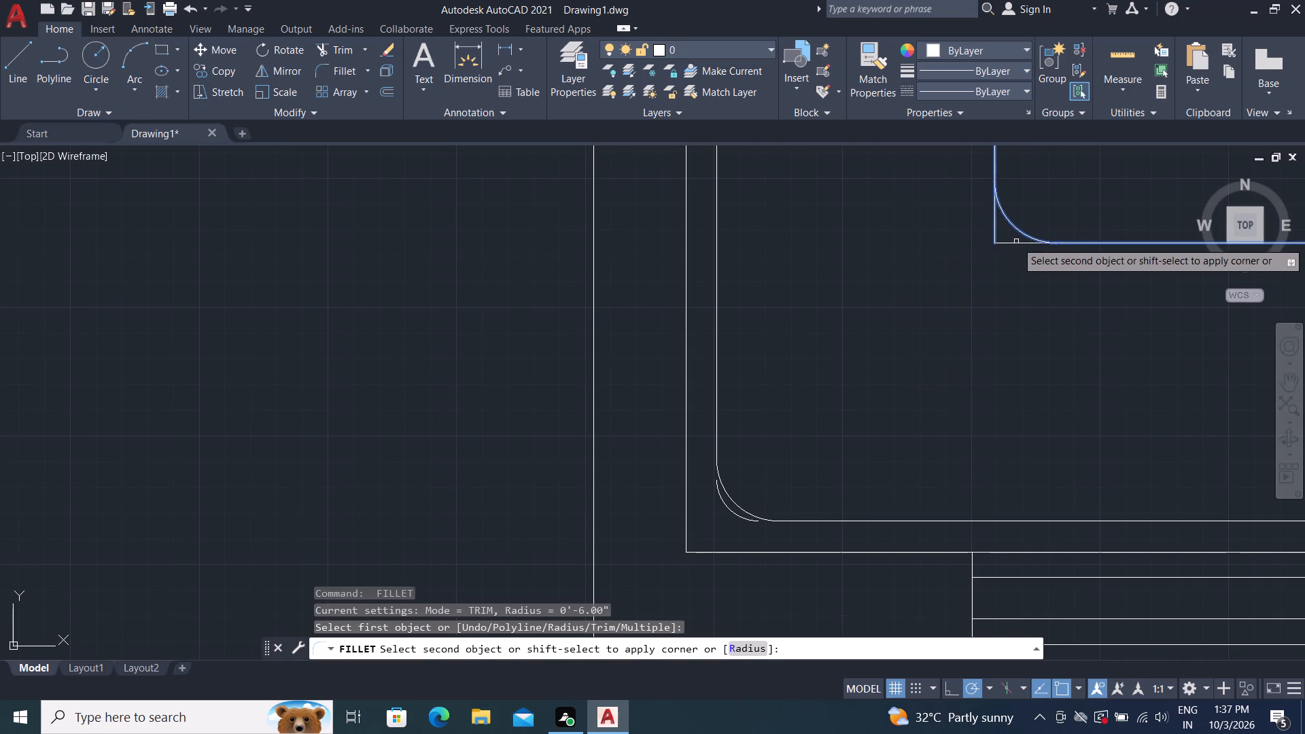
click(1016, 242)
scroll(972, 287, down, 2)
middle_drag(962, 235, 850, 487)
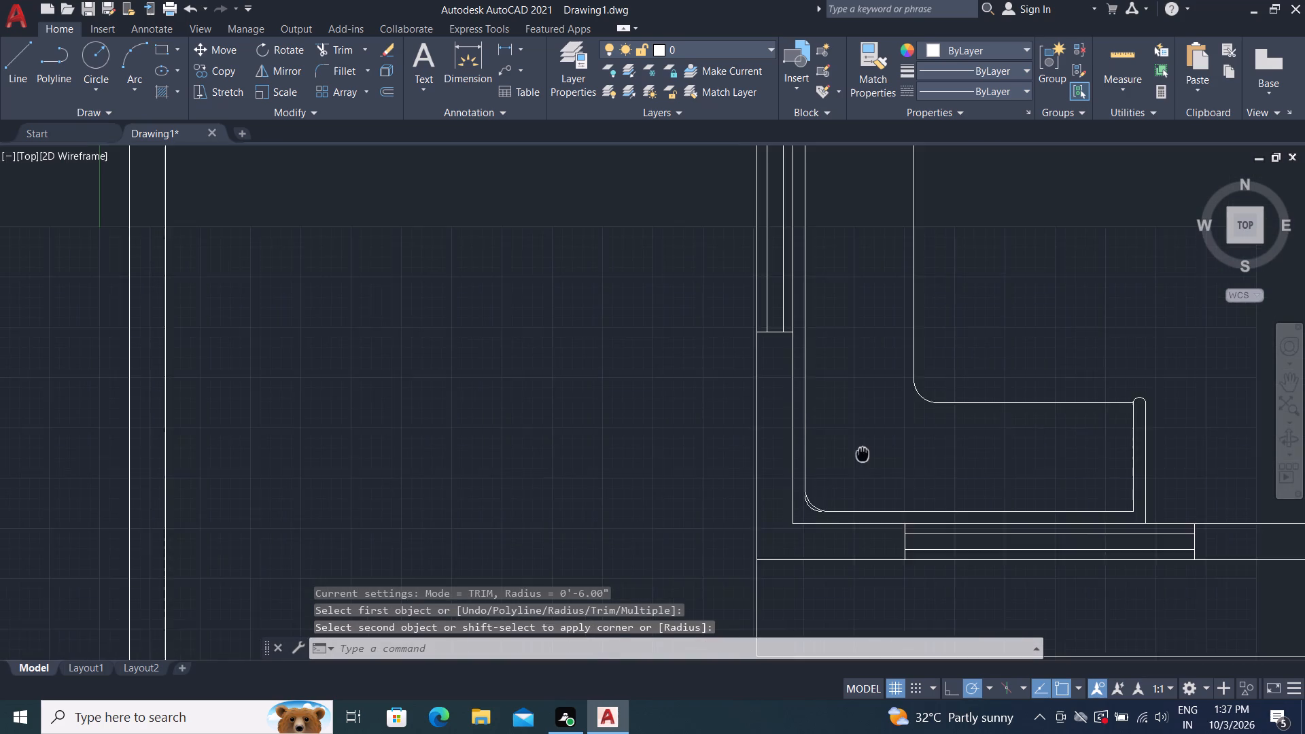
key(space)
click(909, 188)
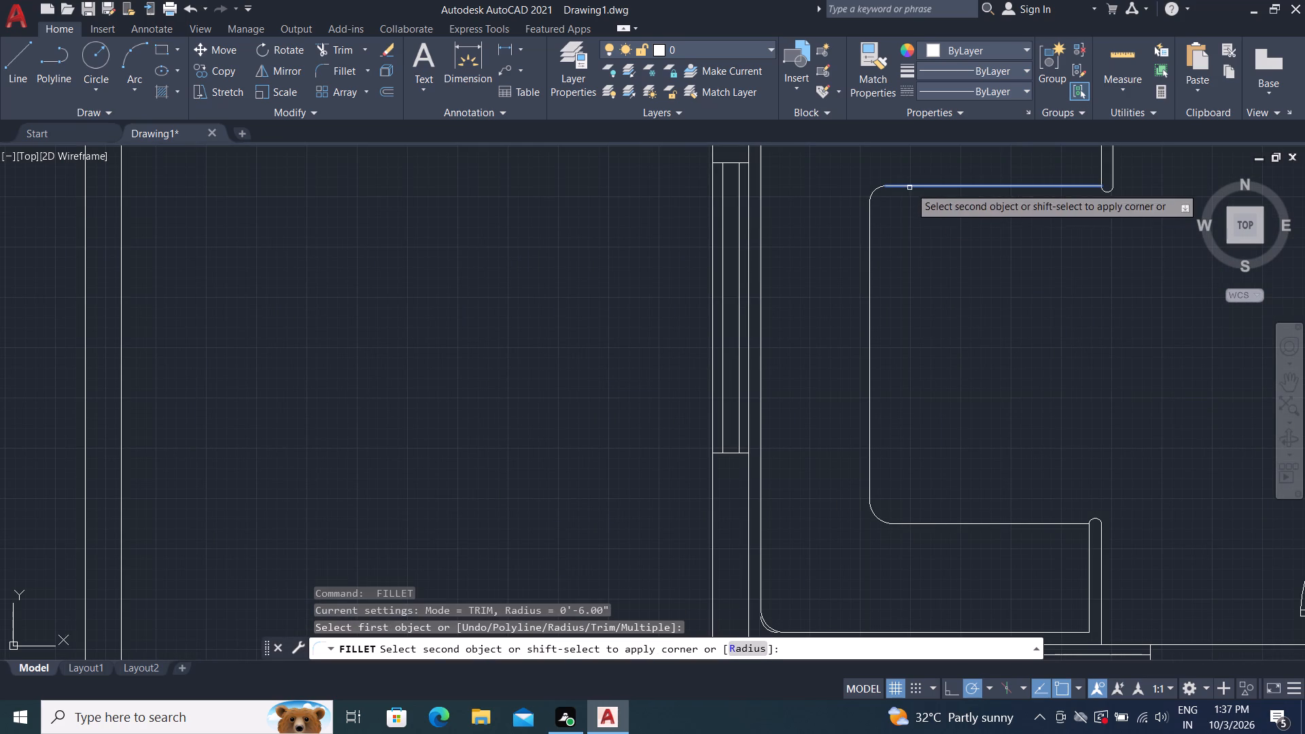
click(872, 251)
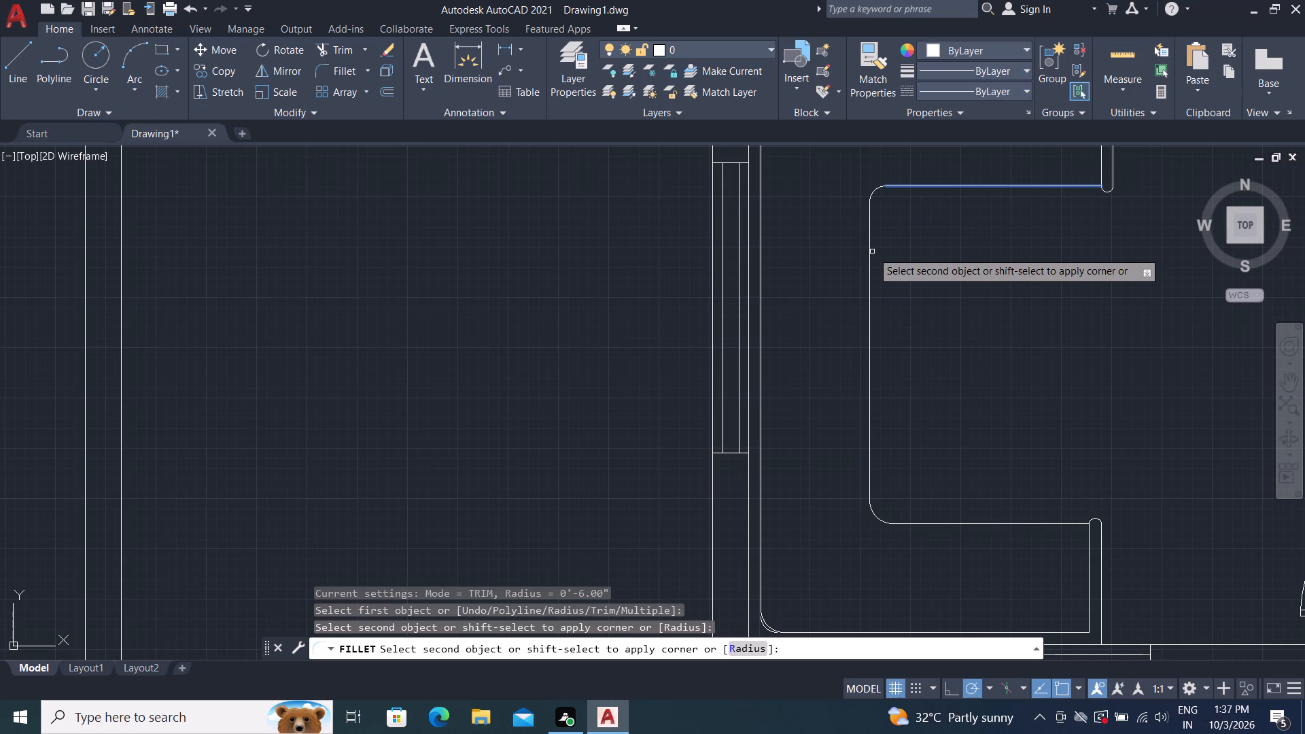
click(869, 239)
Delete the leftover smaller arcs at the seat front's northwest corner and the back line's southwest corner.
scroll(870, 198, up, 3)
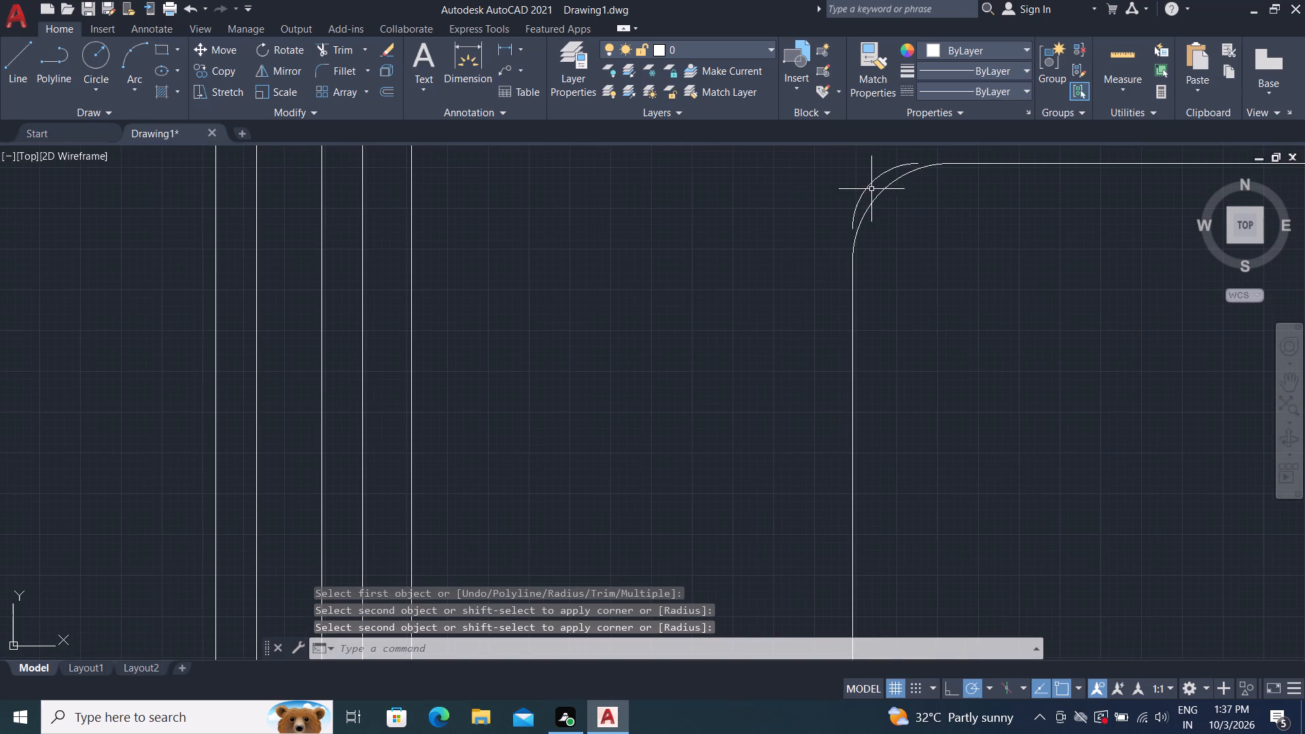
click(869, 182)
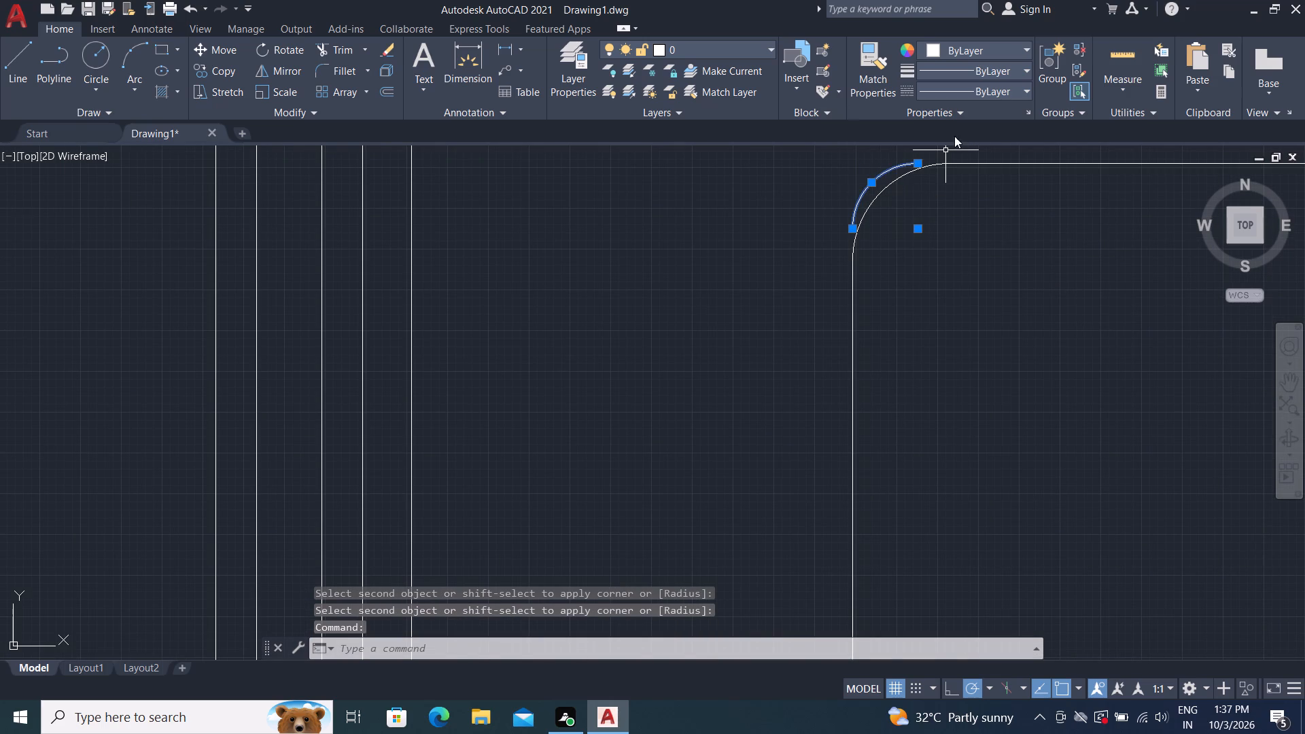
scroll(981, 113, left, 20)
scroll(981, 113, left, 20)
scroll(981, 113, left, 20)
key(Delete)
scroll(553, 248, down, 2)
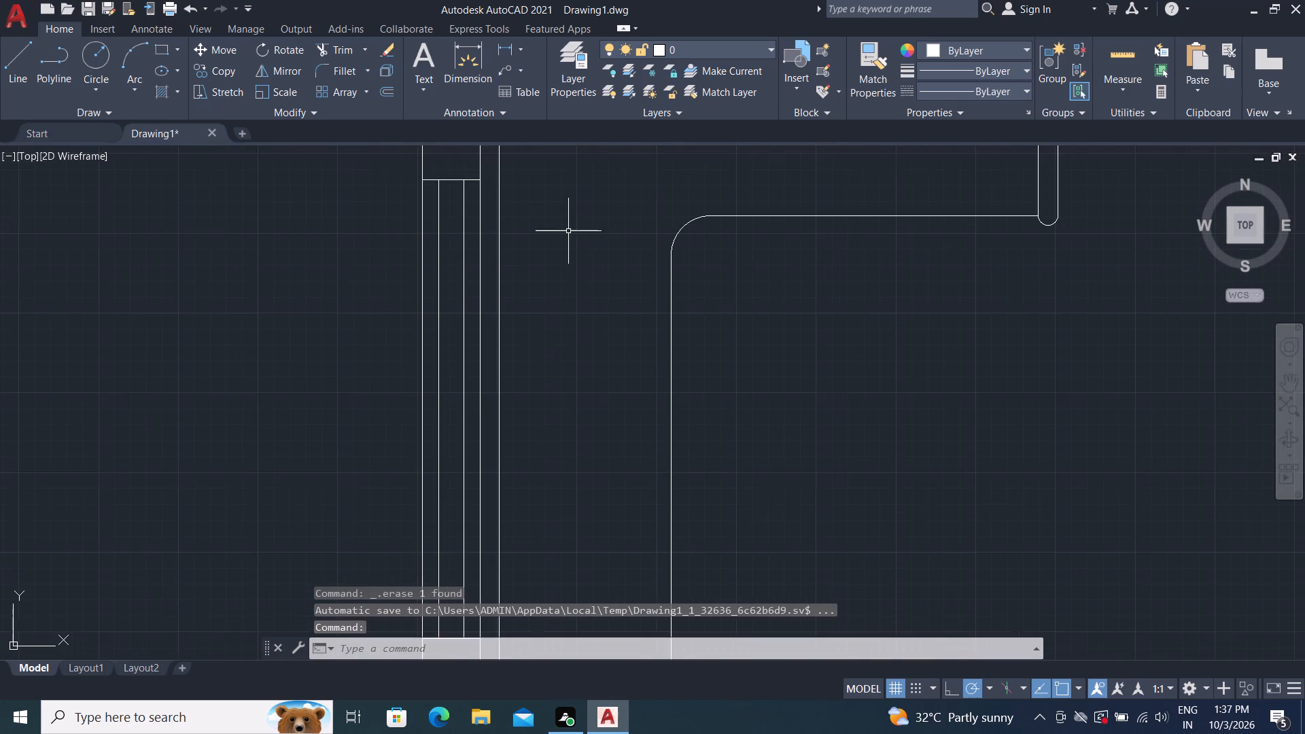
scroll(572, 227, down, 3)
scroll(548, 425, up, 5)
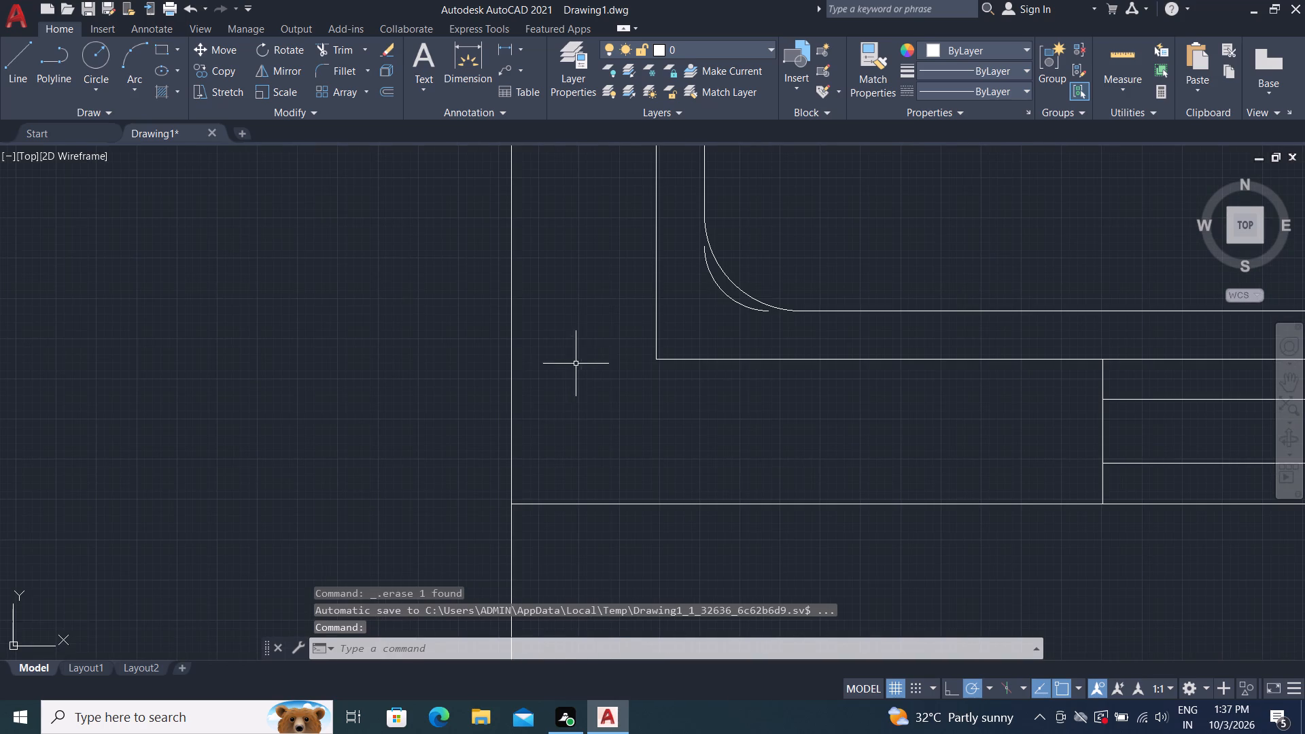
click(726, 296)
key(Delete)
Fillet the northwest corner of the seating's outer back line with the 6" radius.
scroll(754, 259, down, 3)
middle_drag(646, 202, 589, 733)
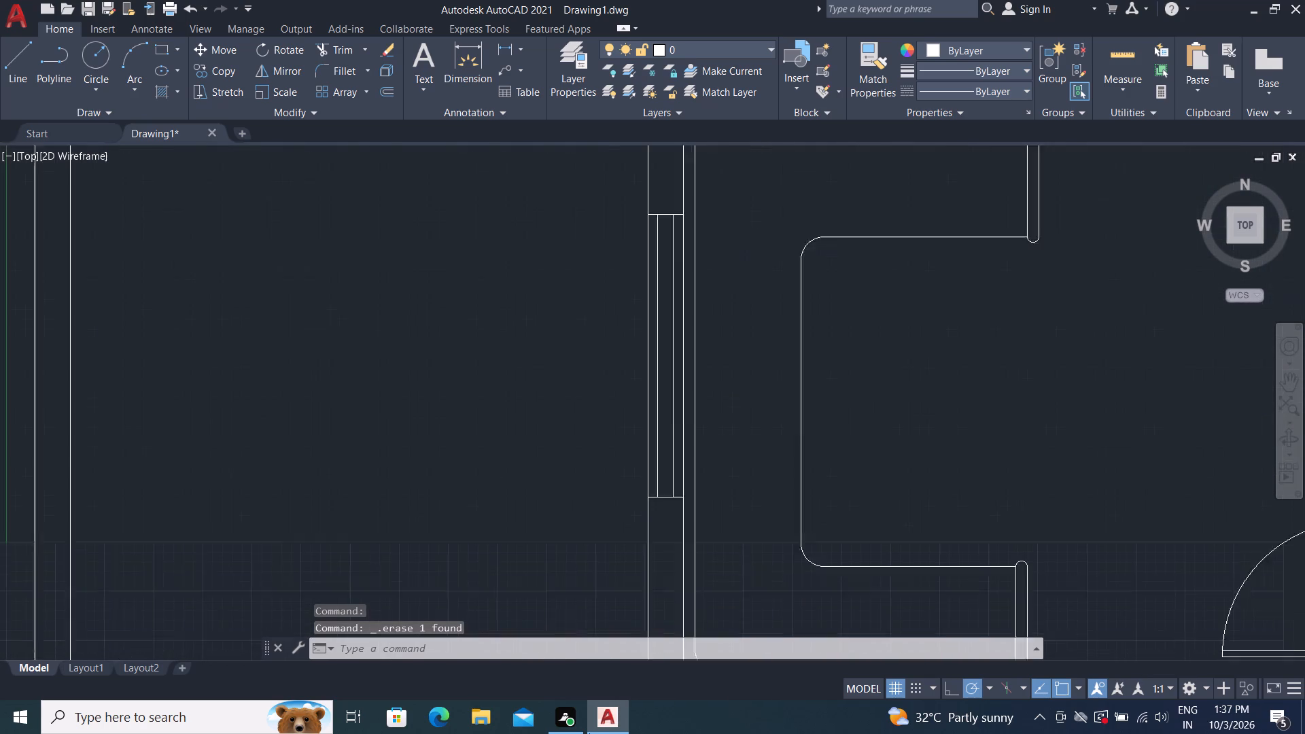
scroll(691, 467, up, 3)
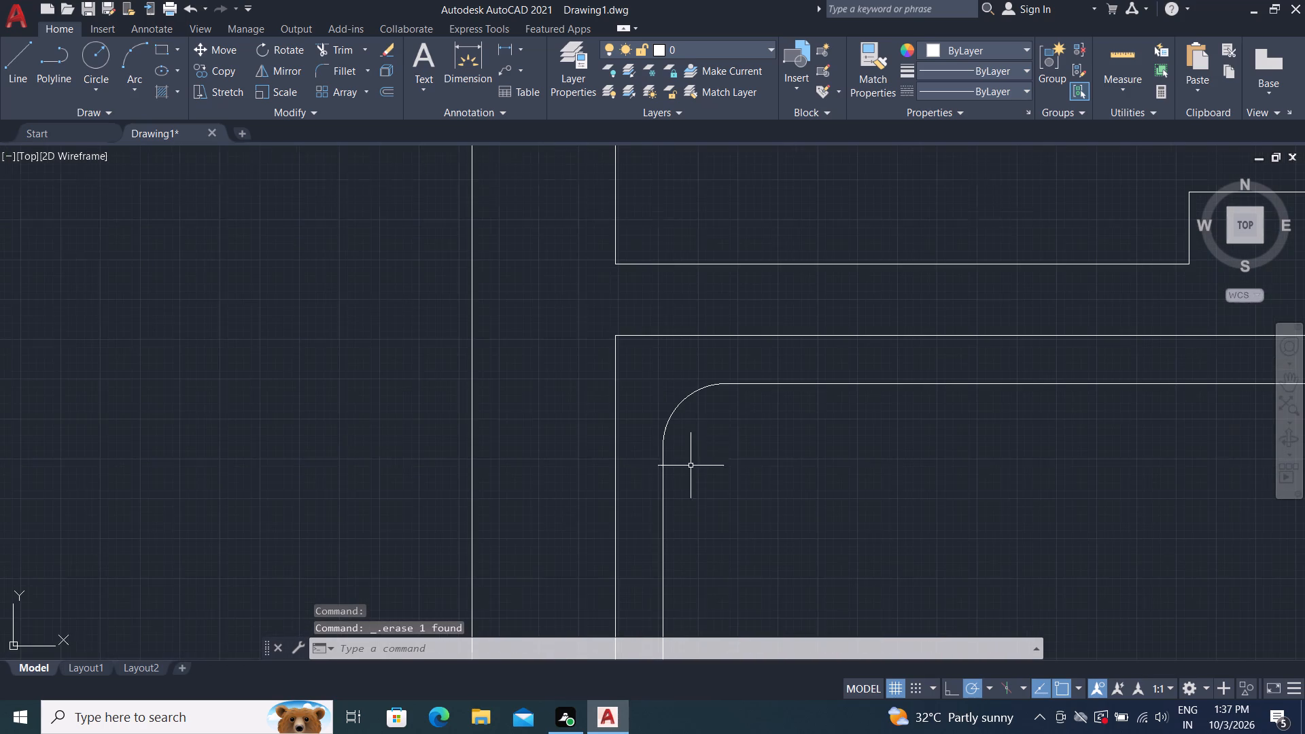
key(space)
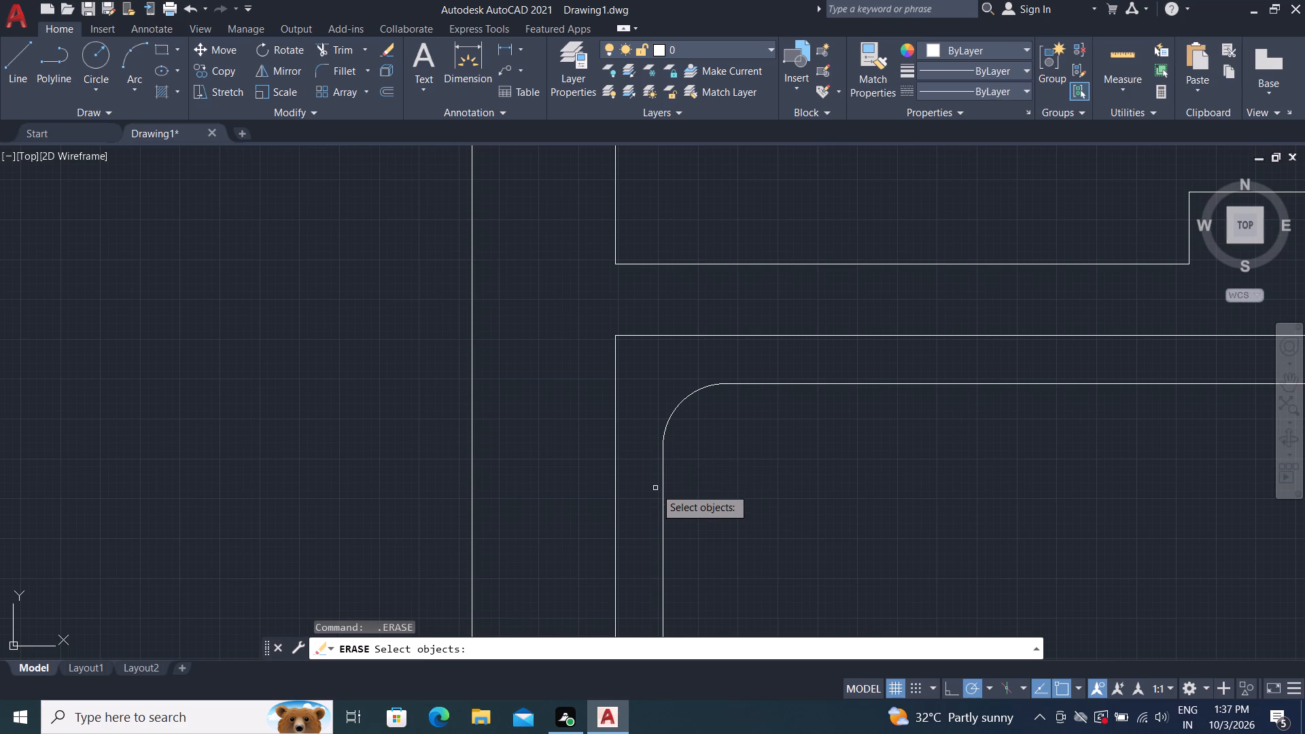
key(Escape)
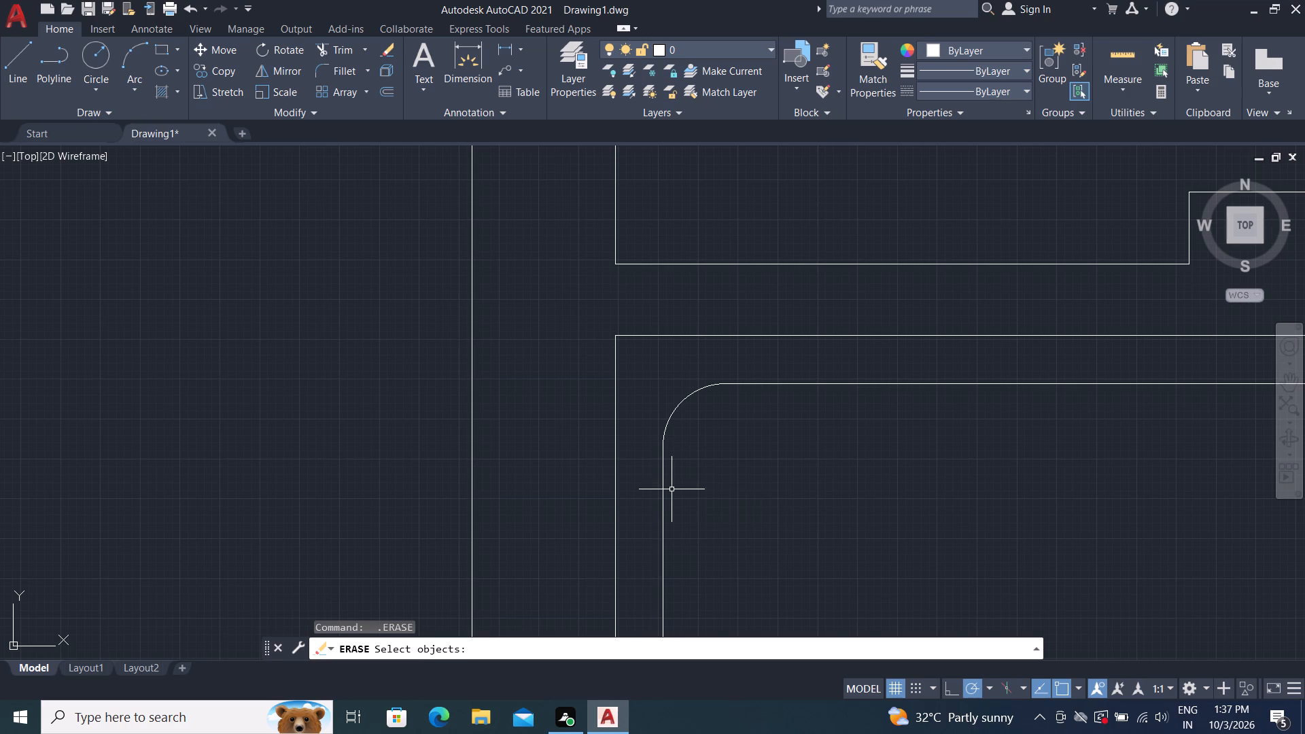
key(Escape)
key(f)
key(space)
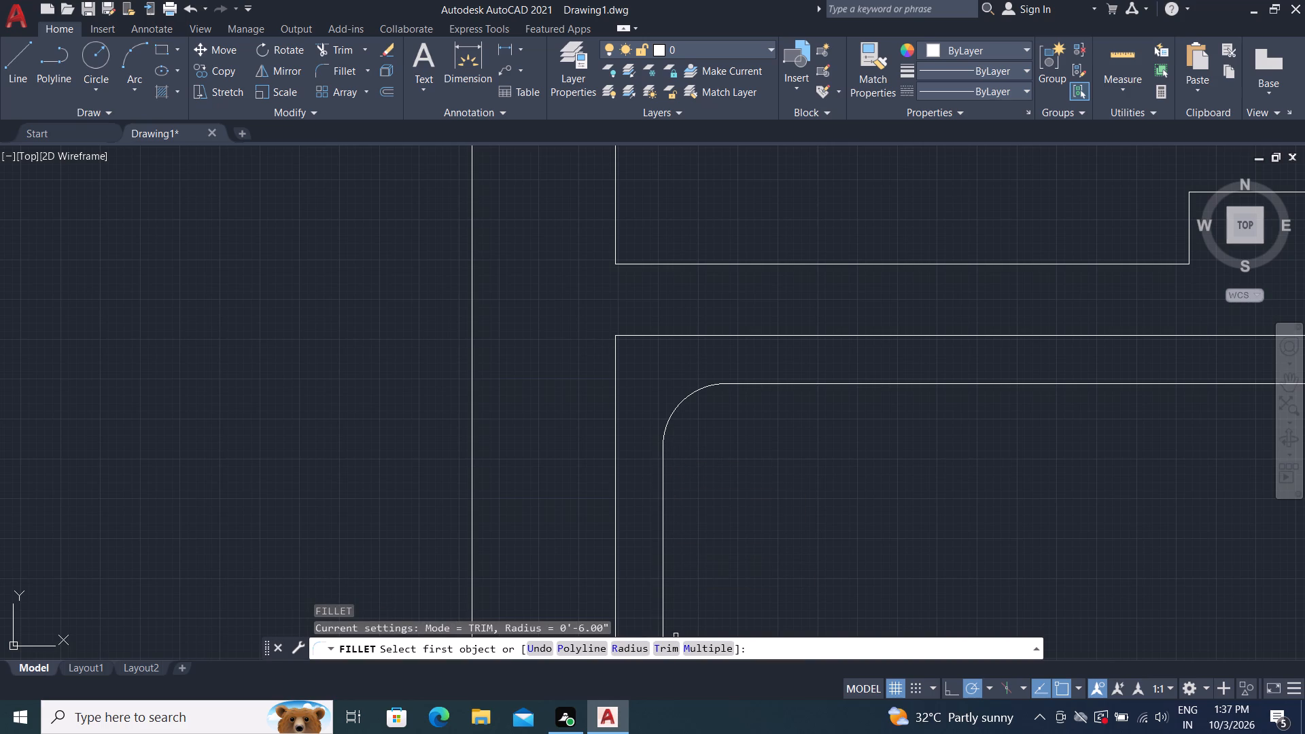
click(611, 648)
key(space)
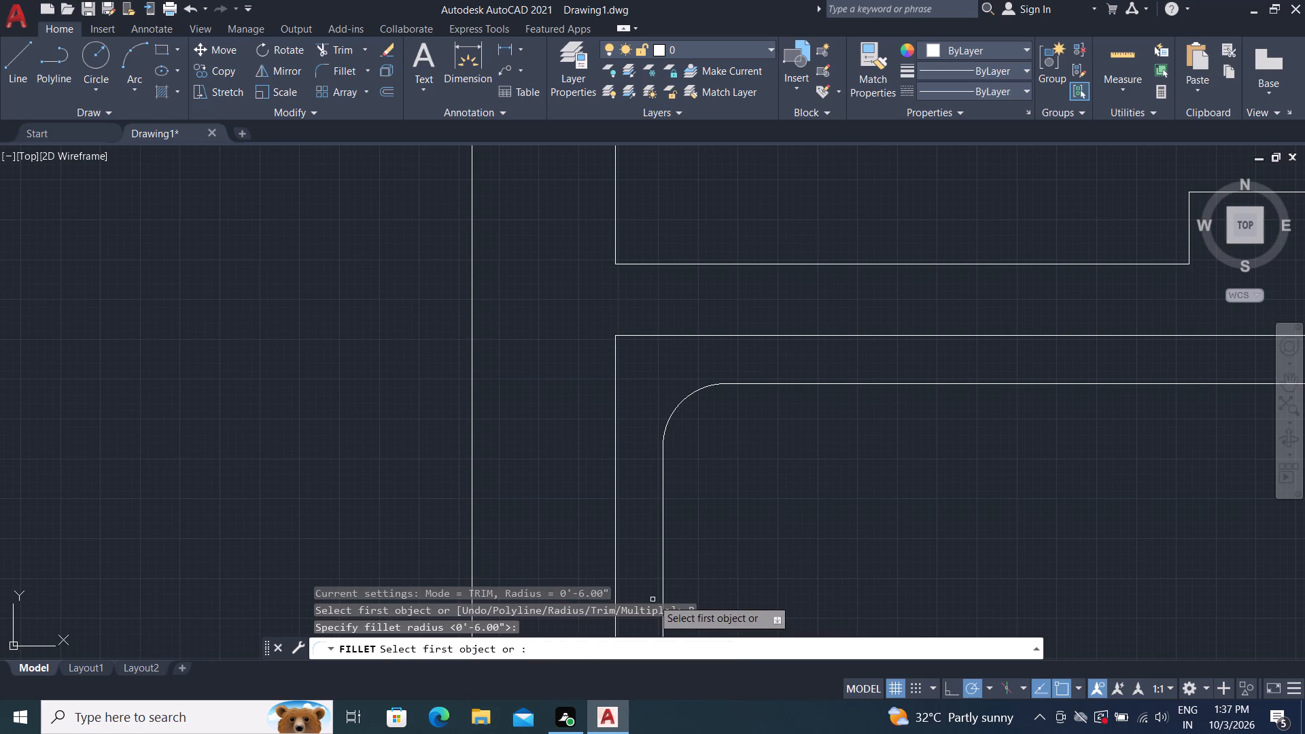
click(665, 582)
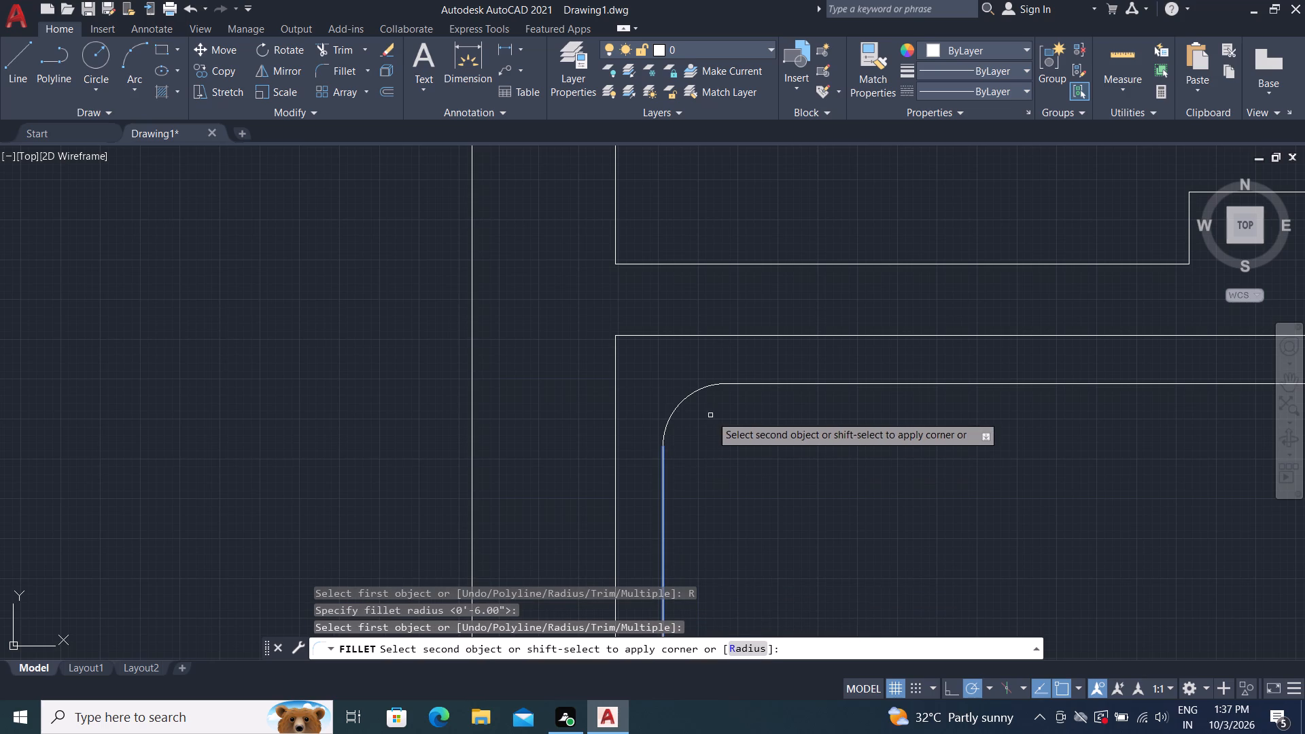
click(744, 383)
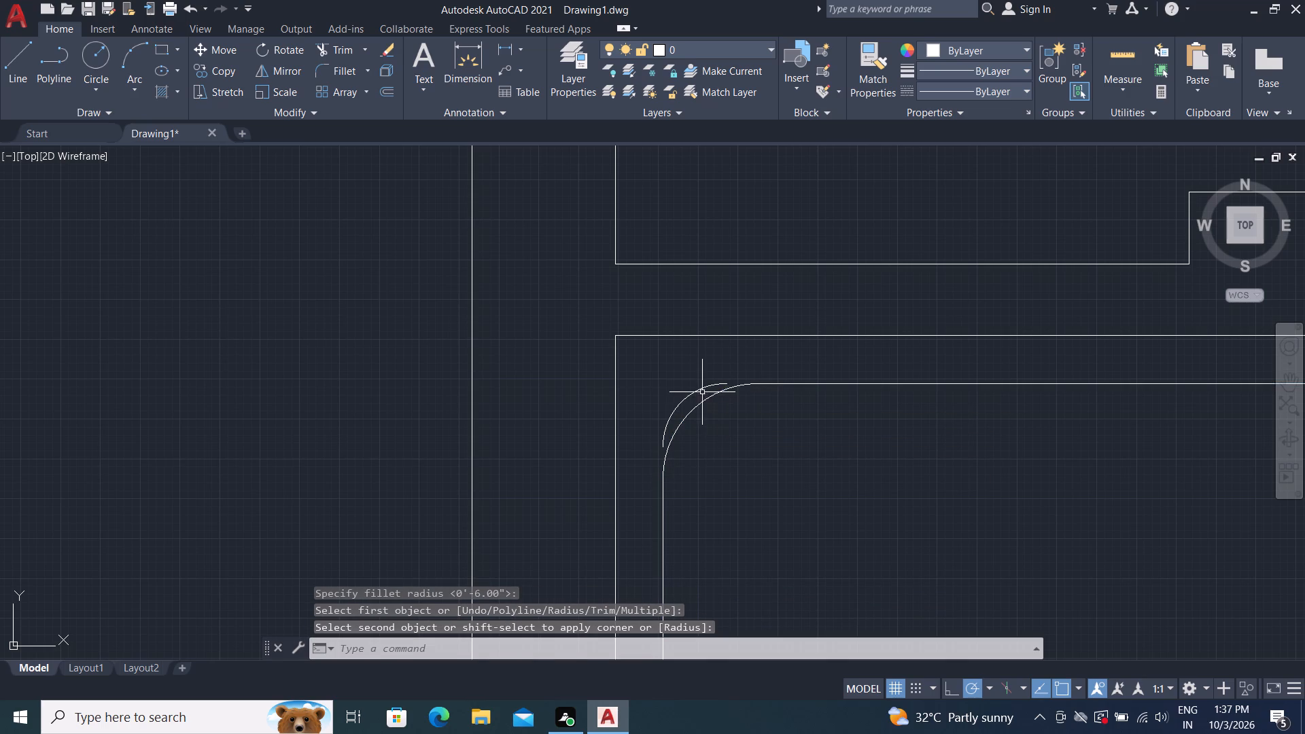
Delete the leftover smaller arc at the back line's northwest corner.
click(697, 388)
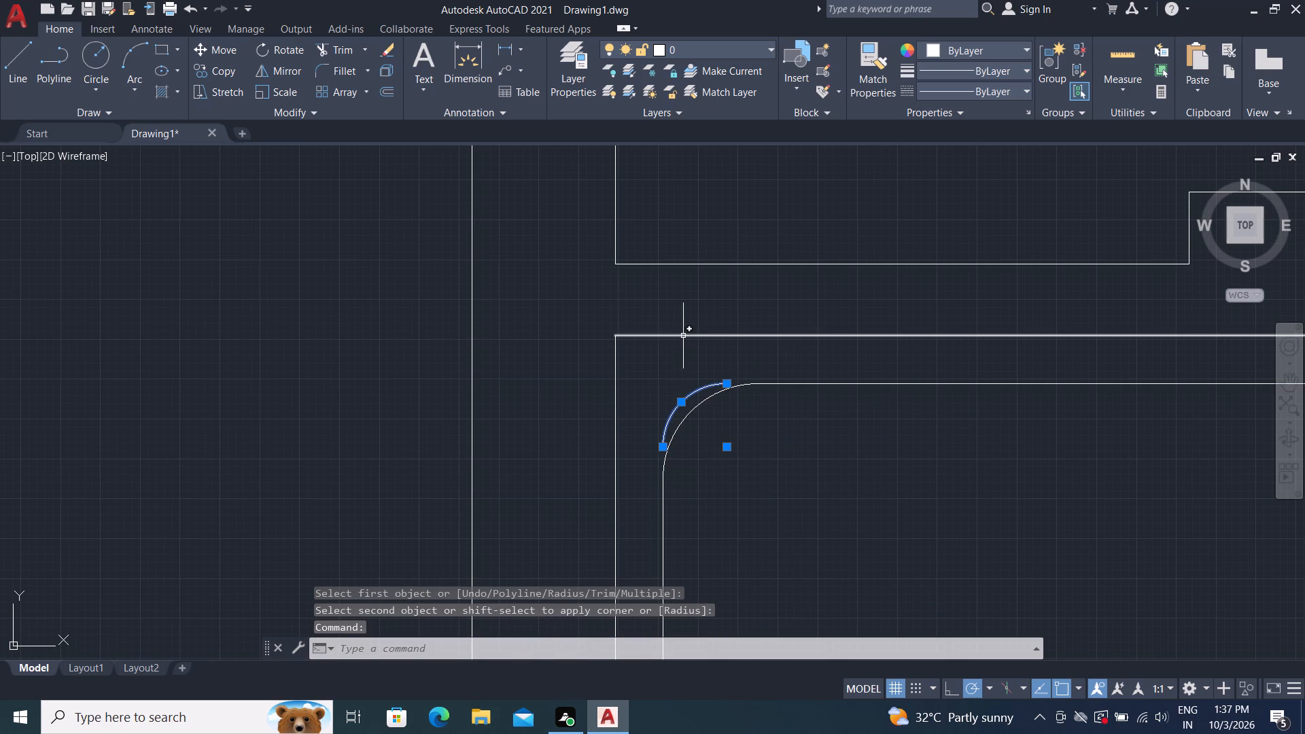
key(Delete)
Draw a 2'-3" horizontal divider line from near the middle of the west seat's front line to its back line.
scroll(731, 441, down, 3)
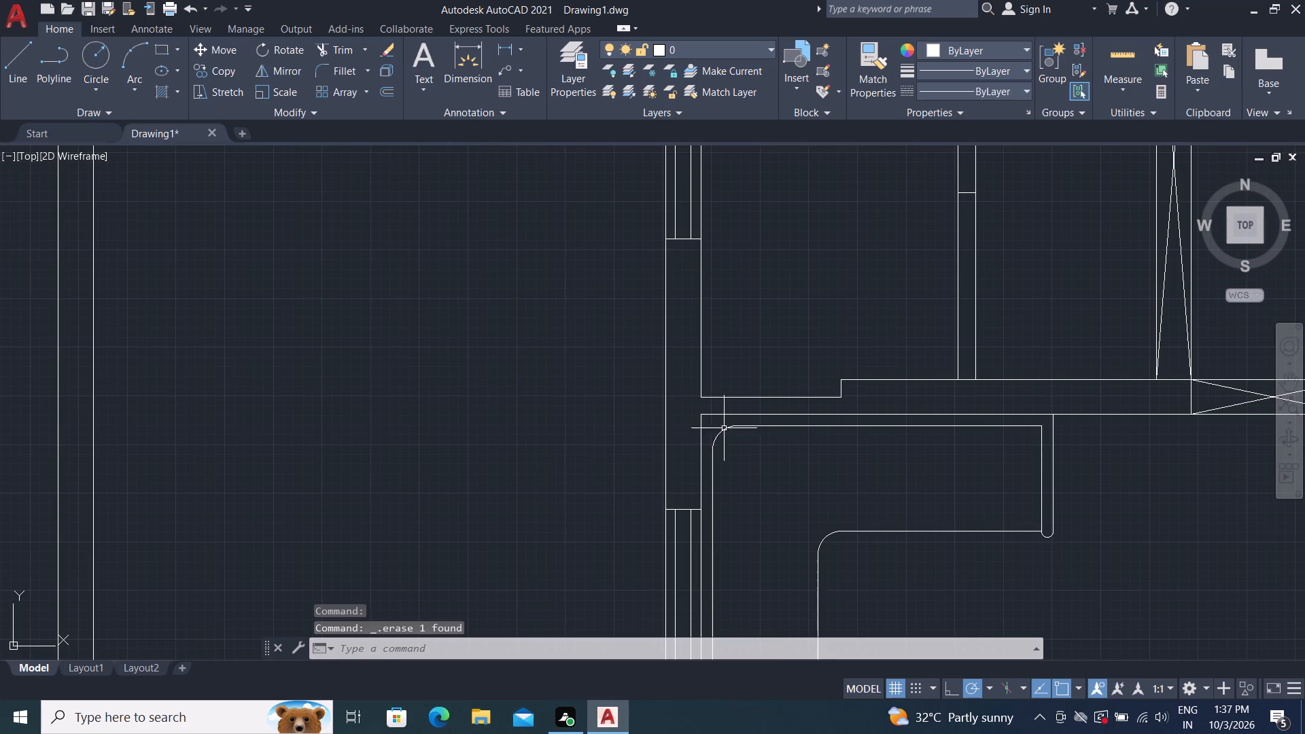
scroll(721, 425, down, 1)
middle_drag(829, 492, 764, 208)
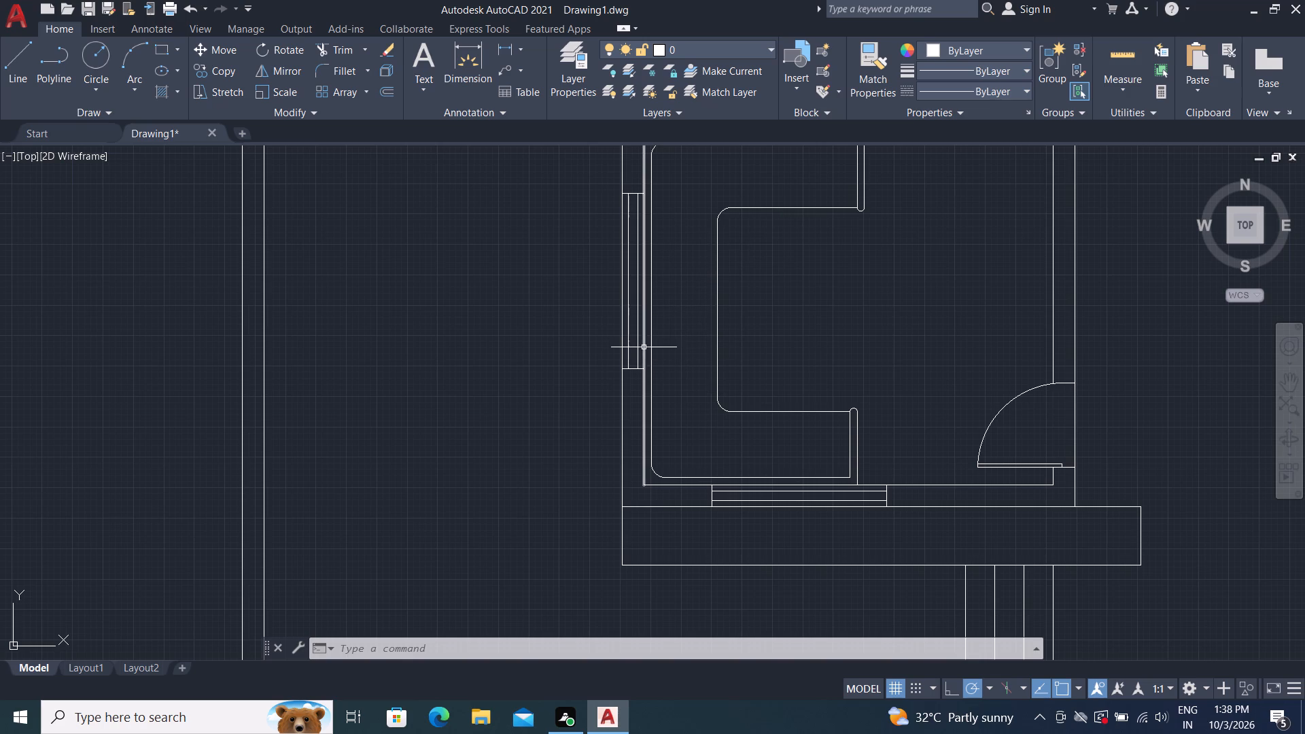
click(21, 44)
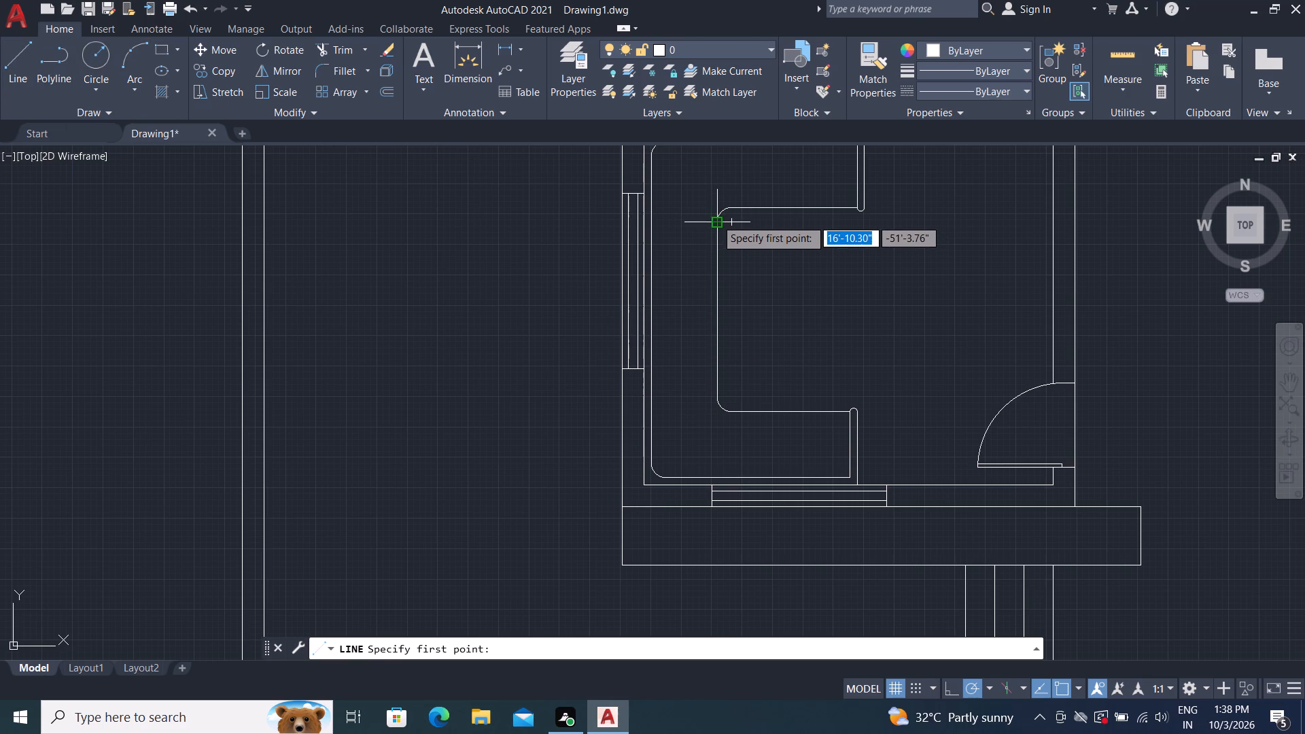
click(716, 307)
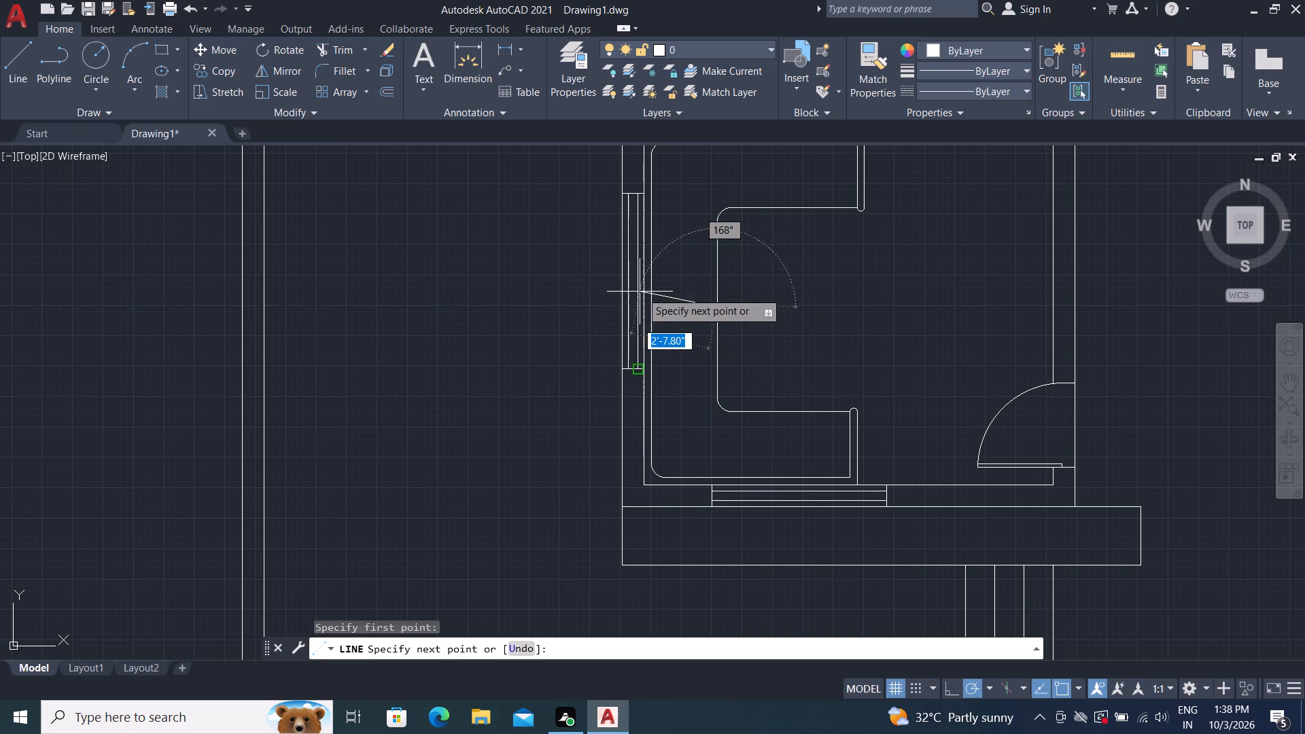
scroll(625, 306, up, 4)
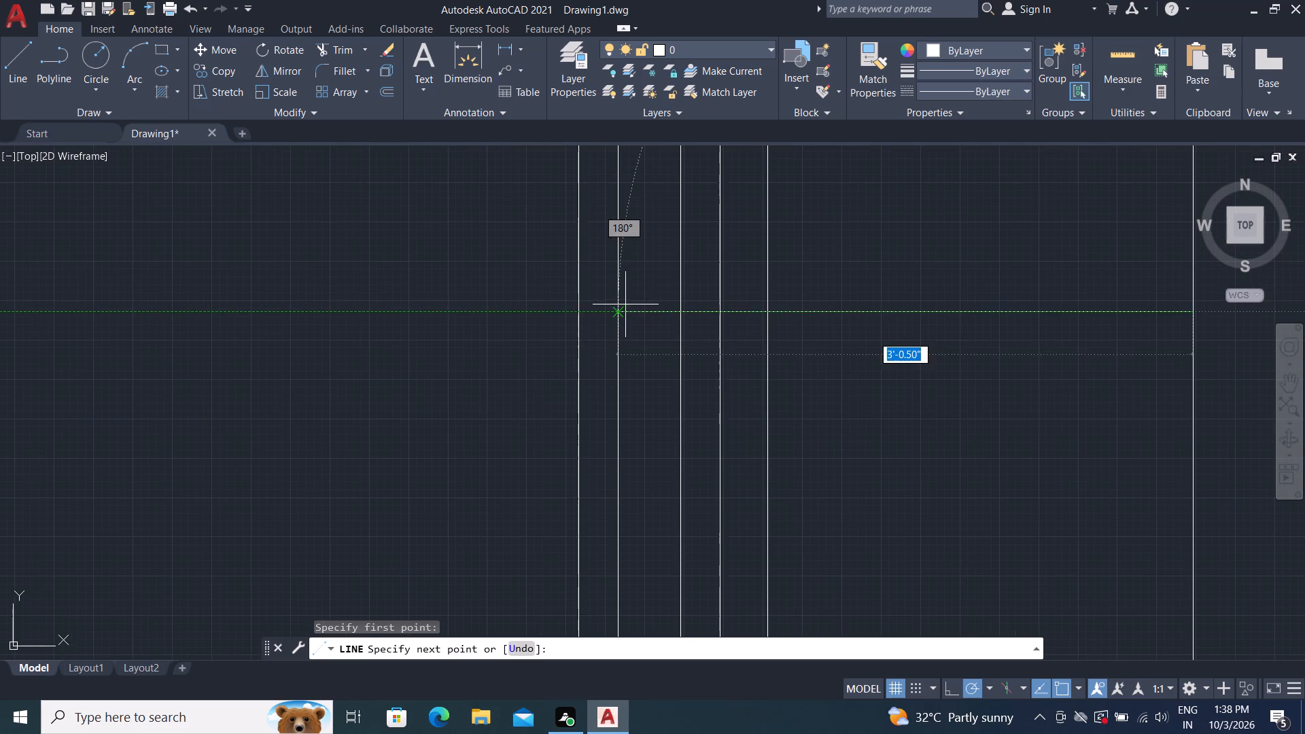
click(764, 313)
key(Escape)
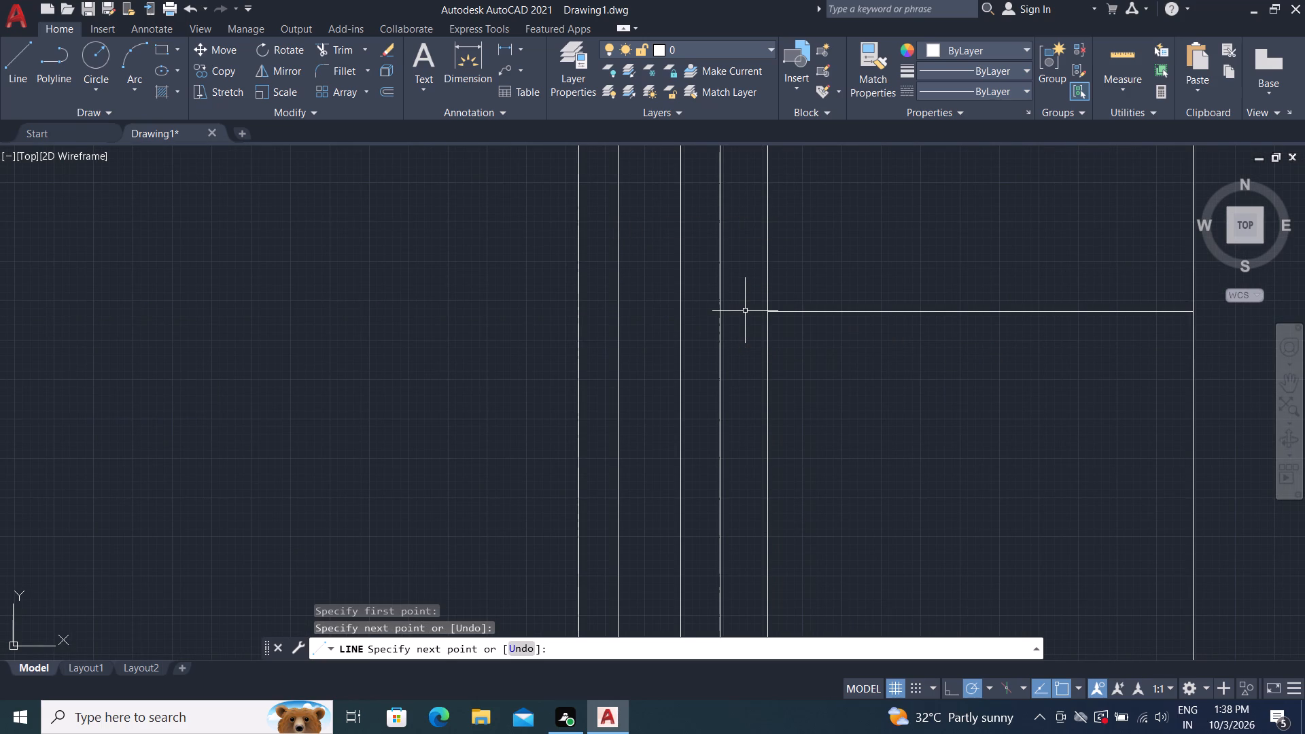
Offset the west seat's divider line 5" to the north and 5" to the south.
text(O)
key(space)
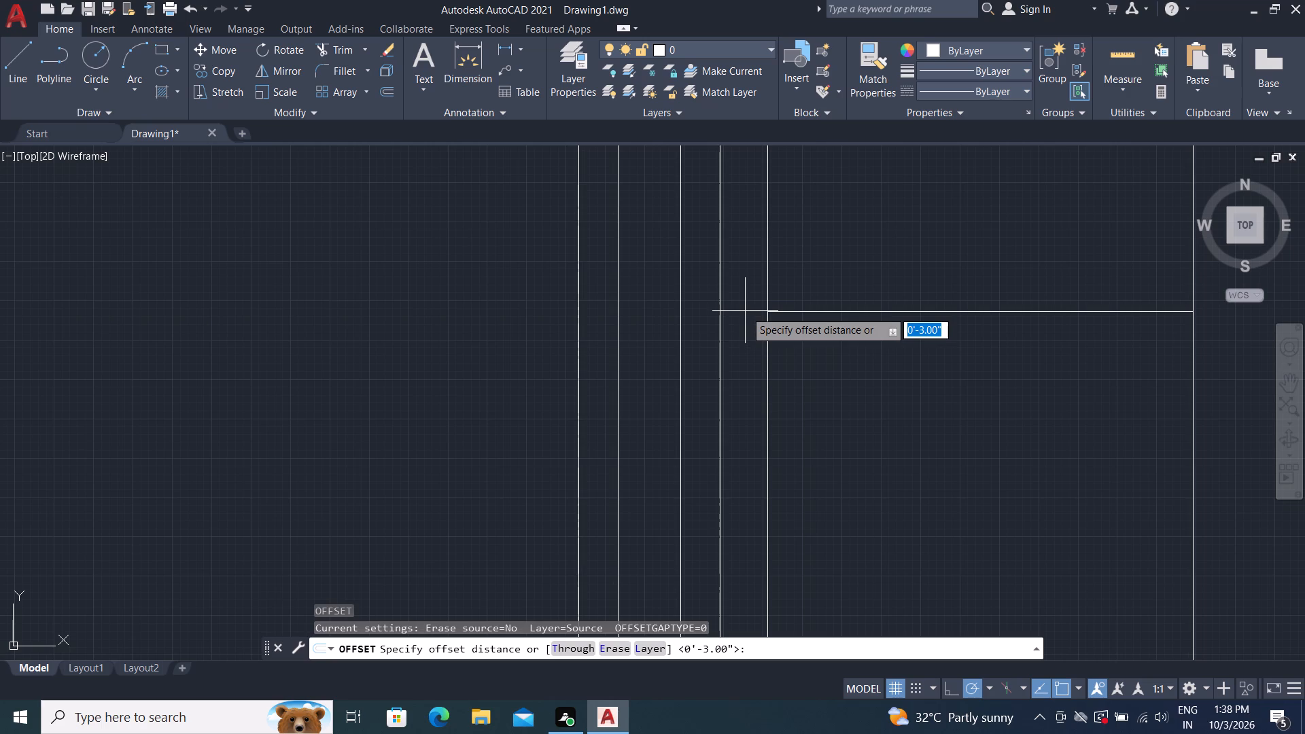
key(5)
key(shift+quotedbl)
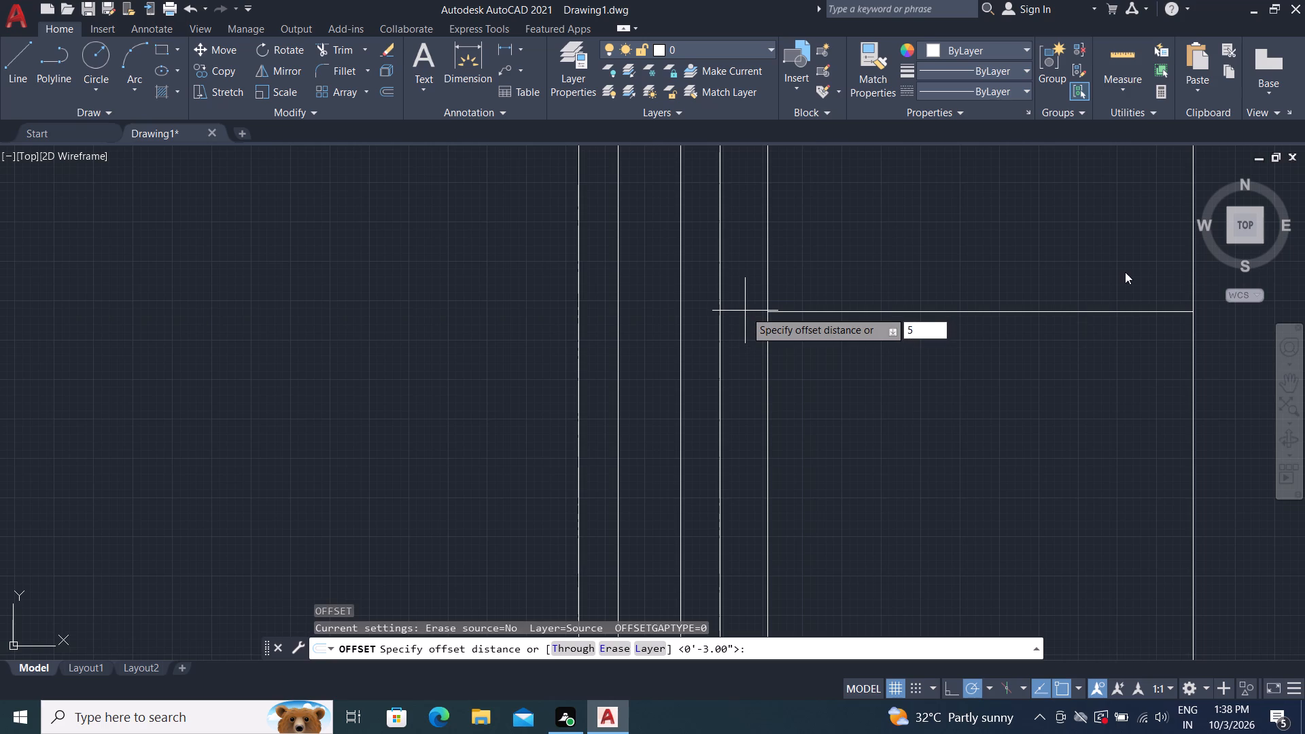
key(Return)
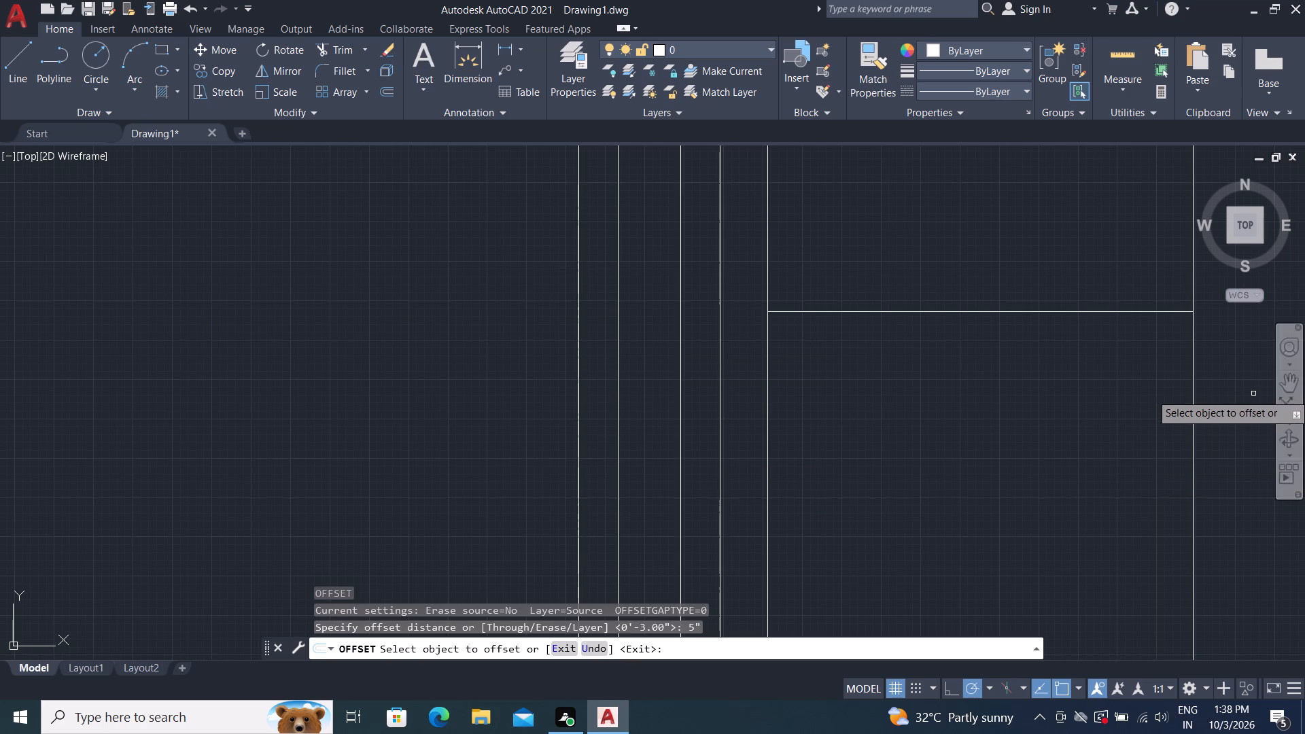
scroll(1223, 402, down, 1)
scroll(1079, 320, down, 1)
click(1068, 334)
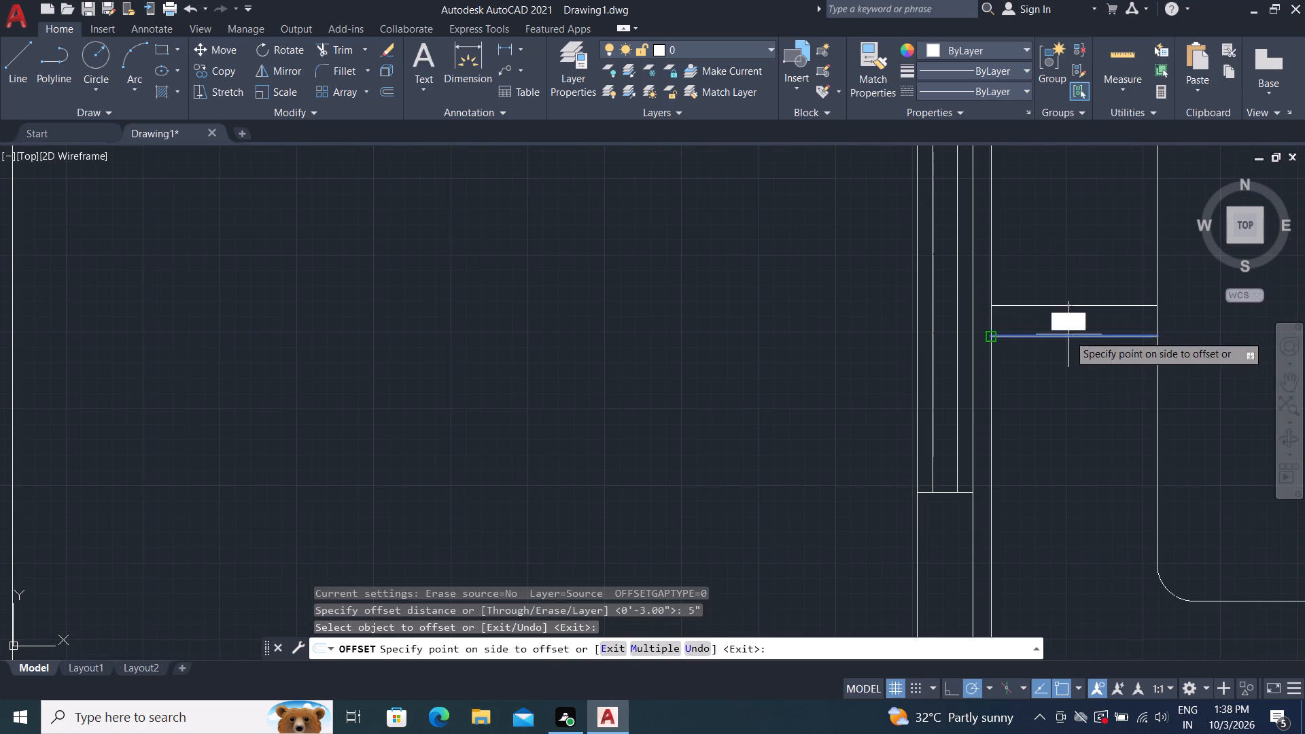
click(1071, 292)
click(1089, 336)
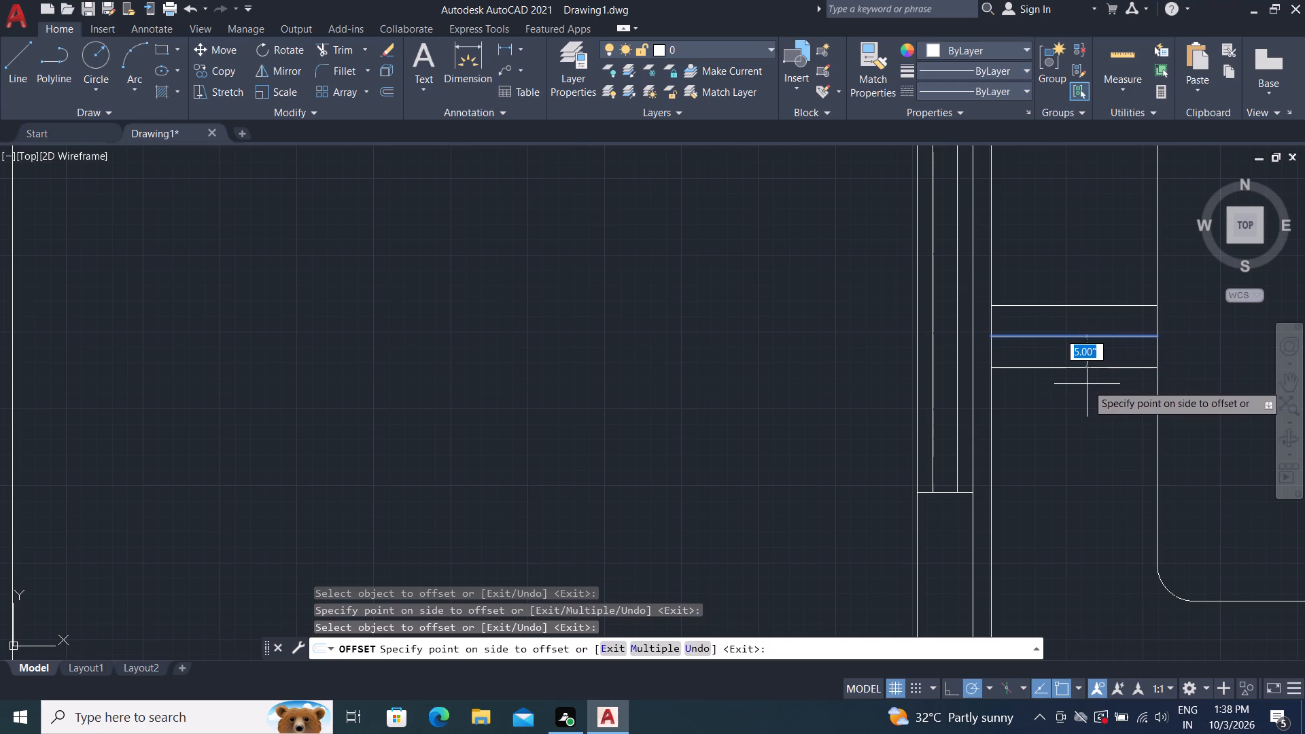
click(1087, 384)
key(Escape)
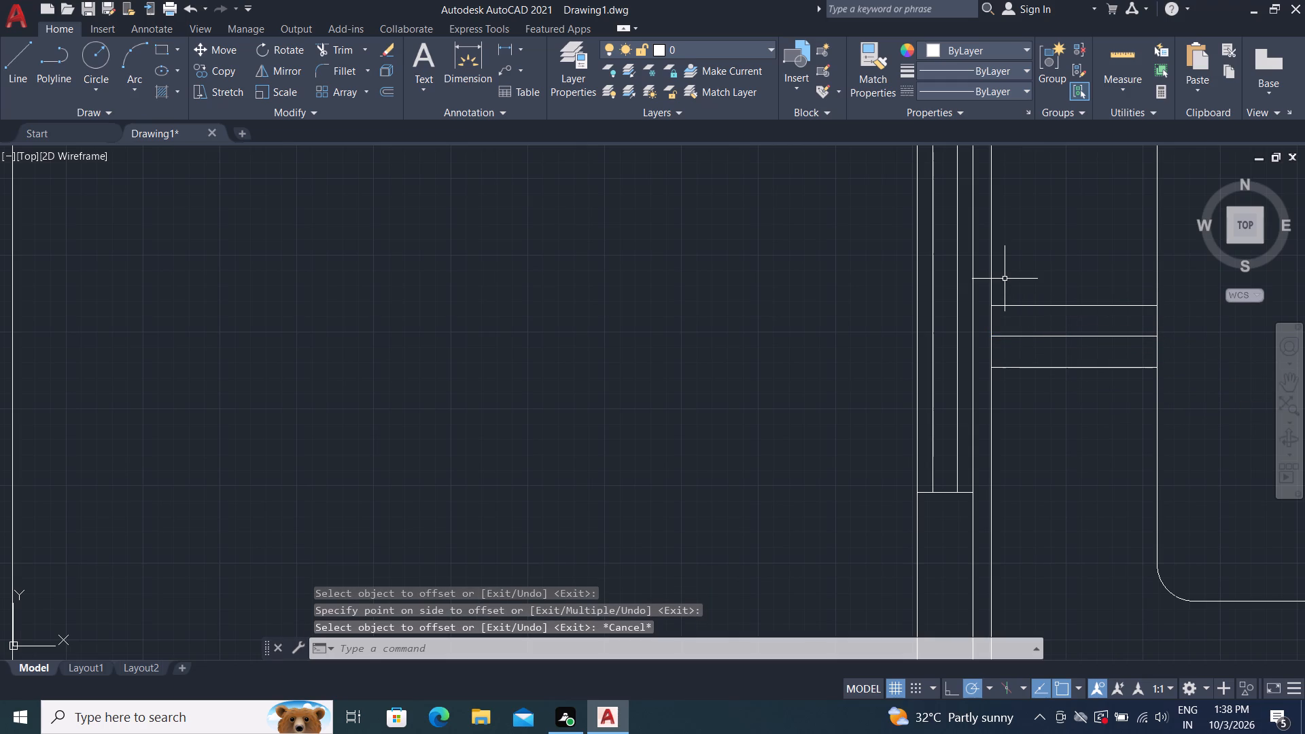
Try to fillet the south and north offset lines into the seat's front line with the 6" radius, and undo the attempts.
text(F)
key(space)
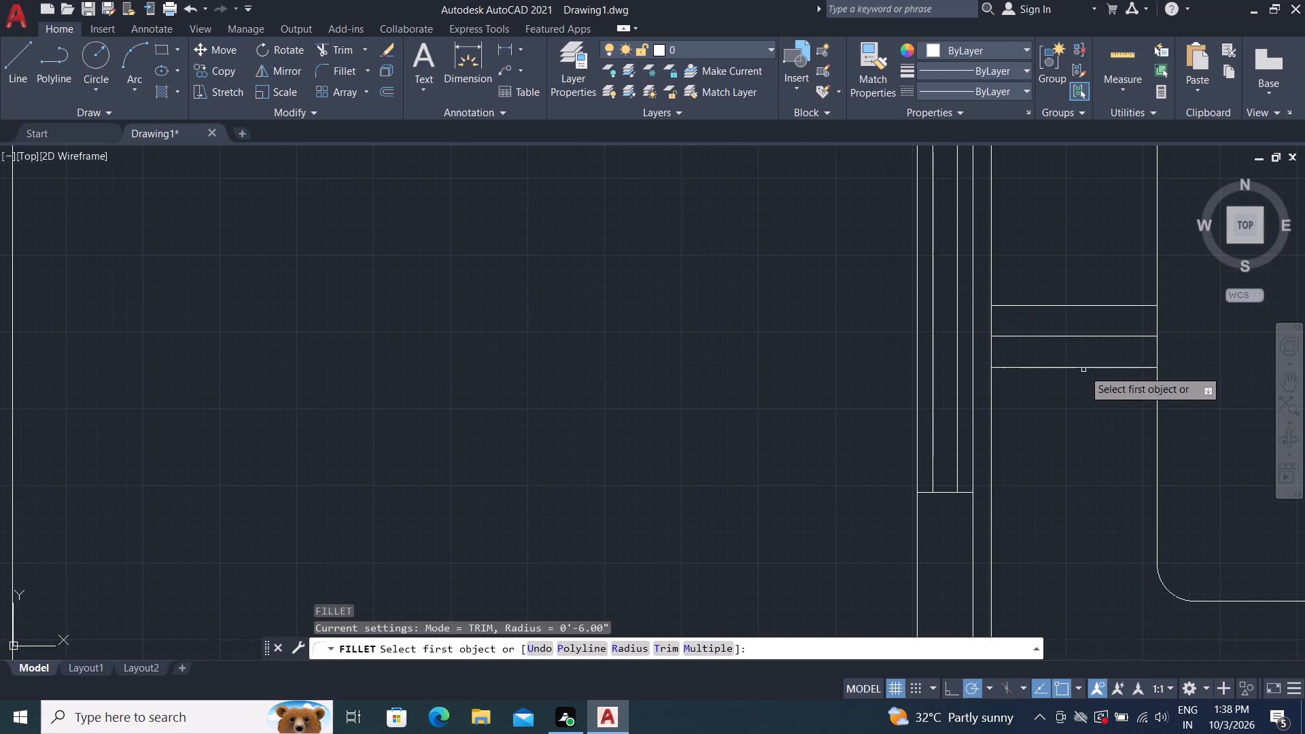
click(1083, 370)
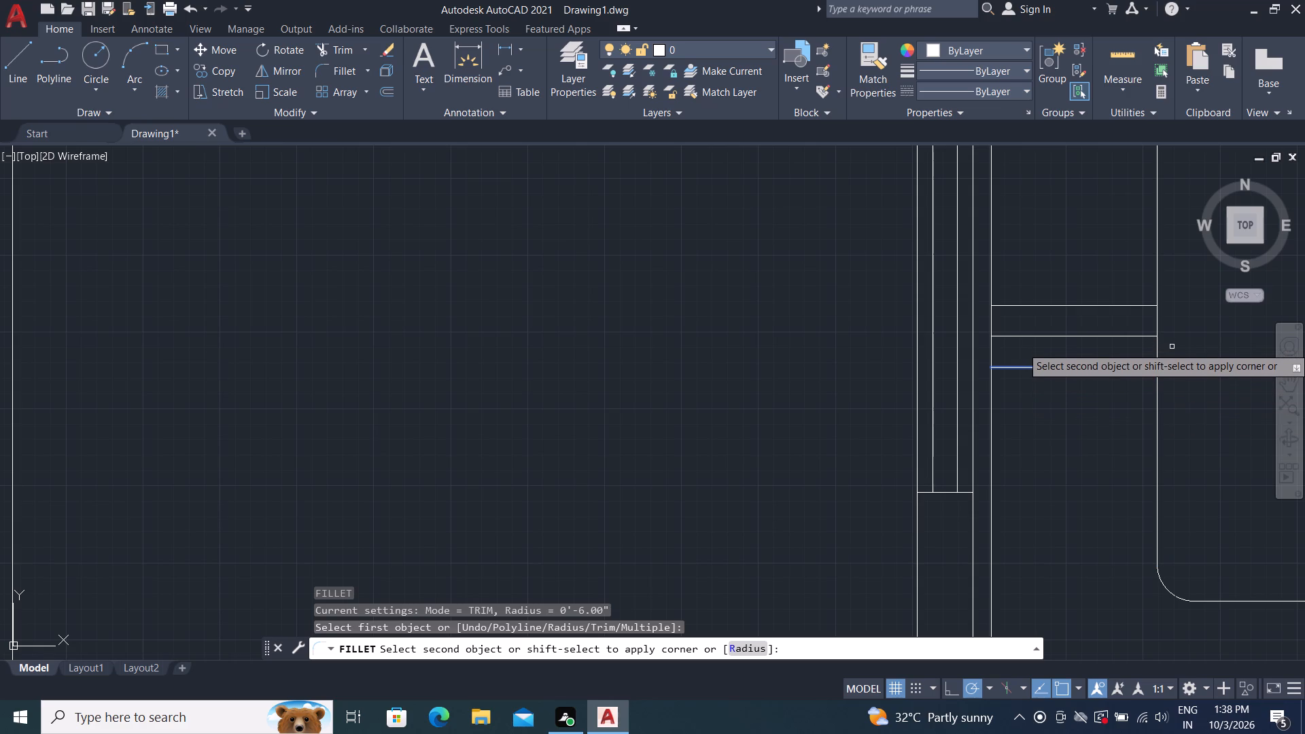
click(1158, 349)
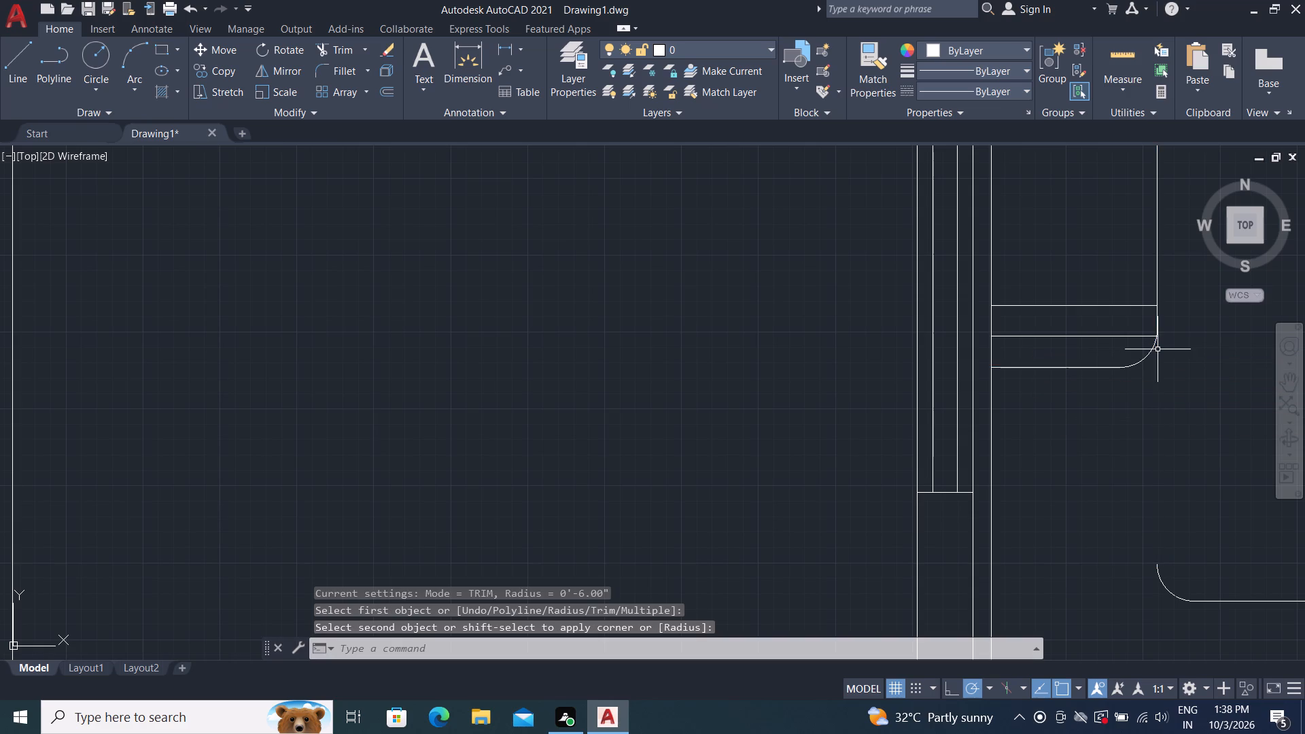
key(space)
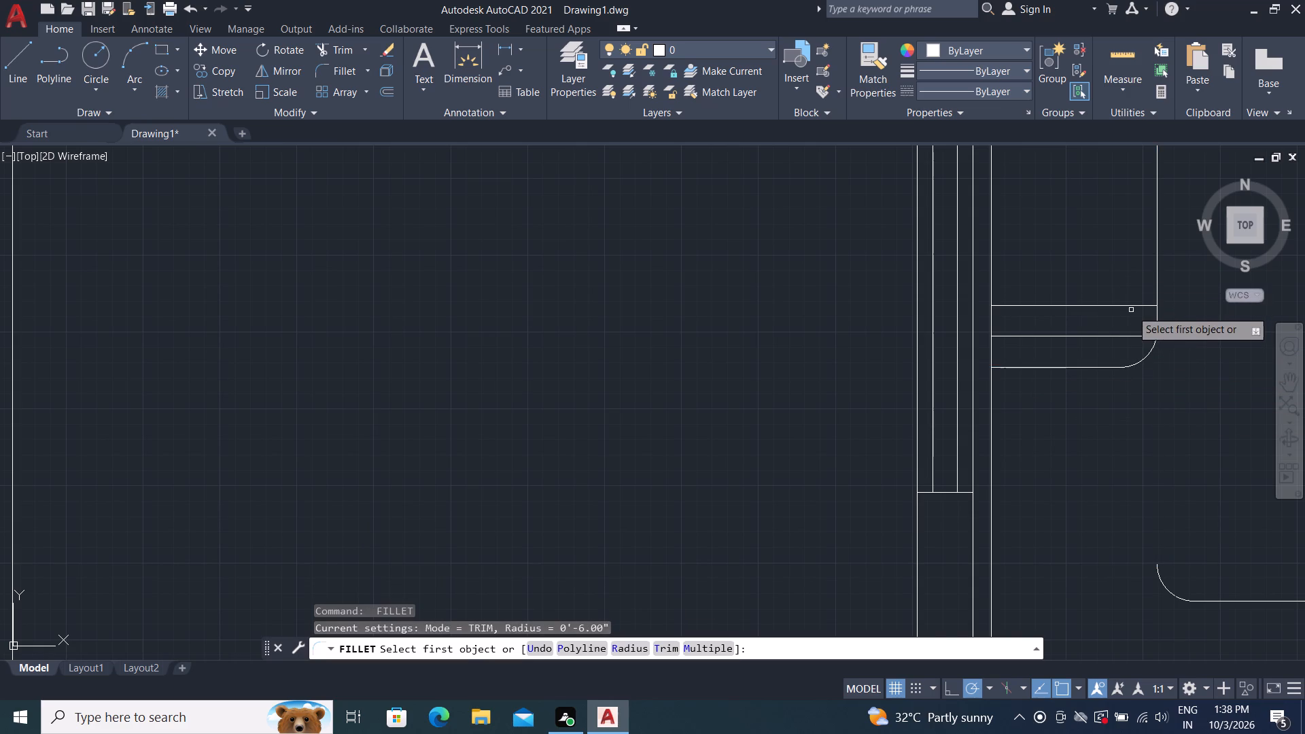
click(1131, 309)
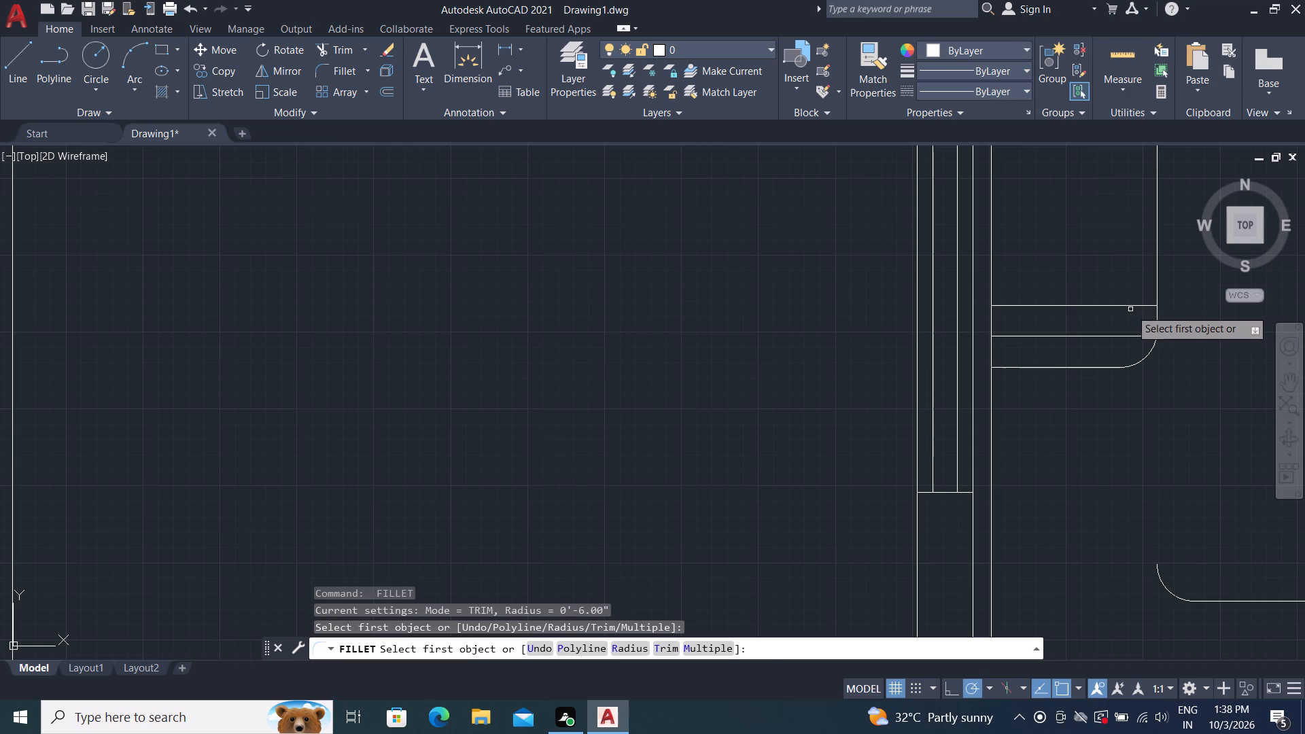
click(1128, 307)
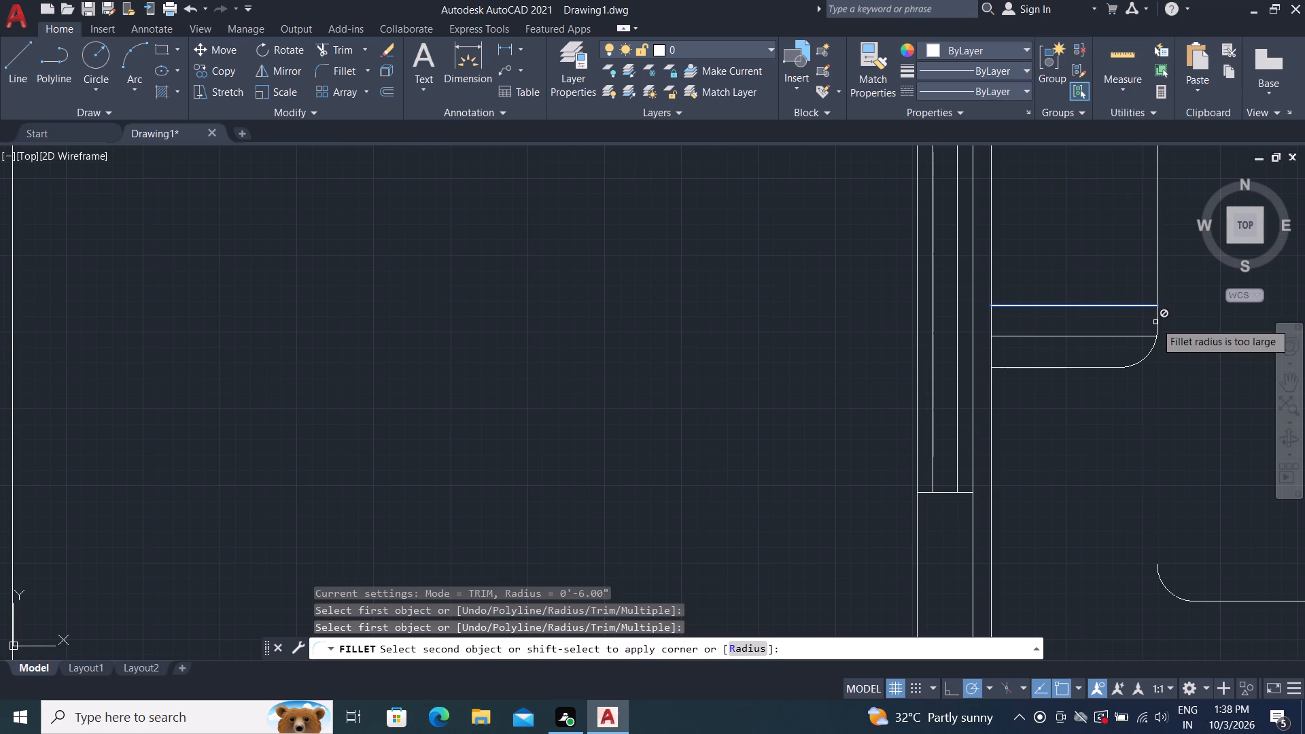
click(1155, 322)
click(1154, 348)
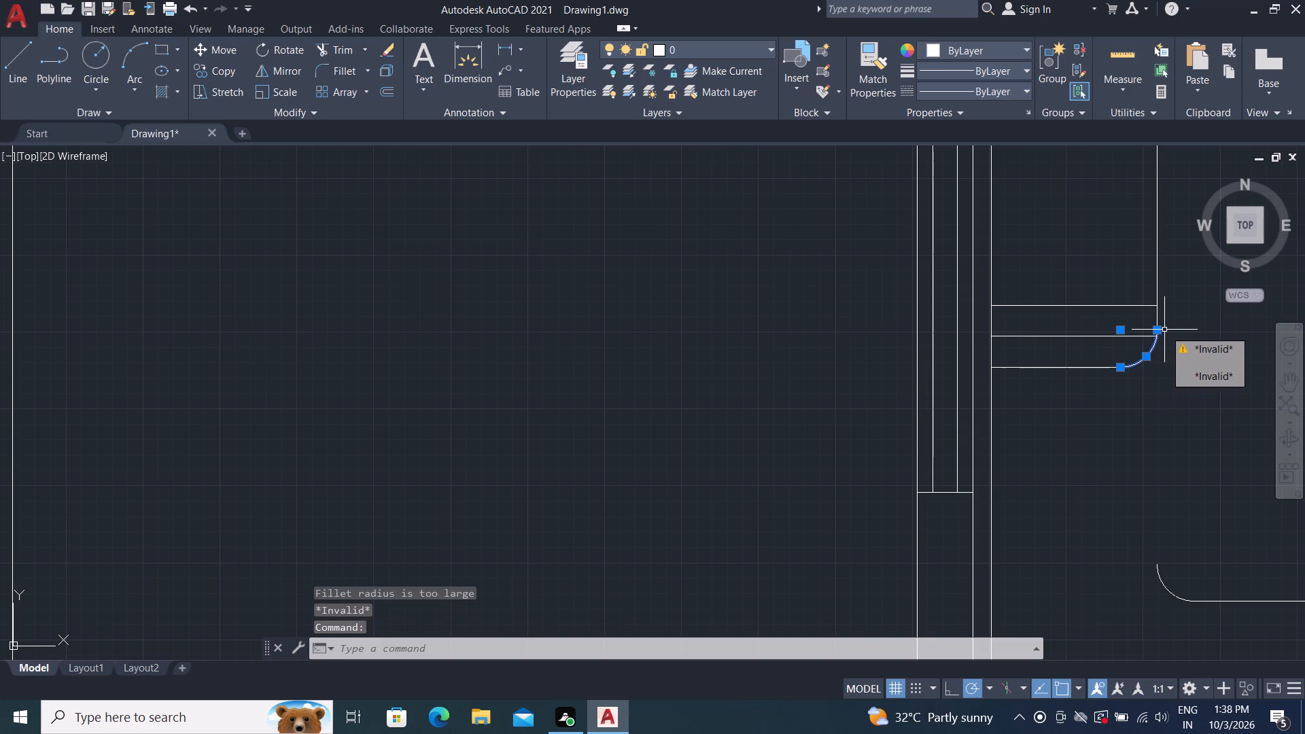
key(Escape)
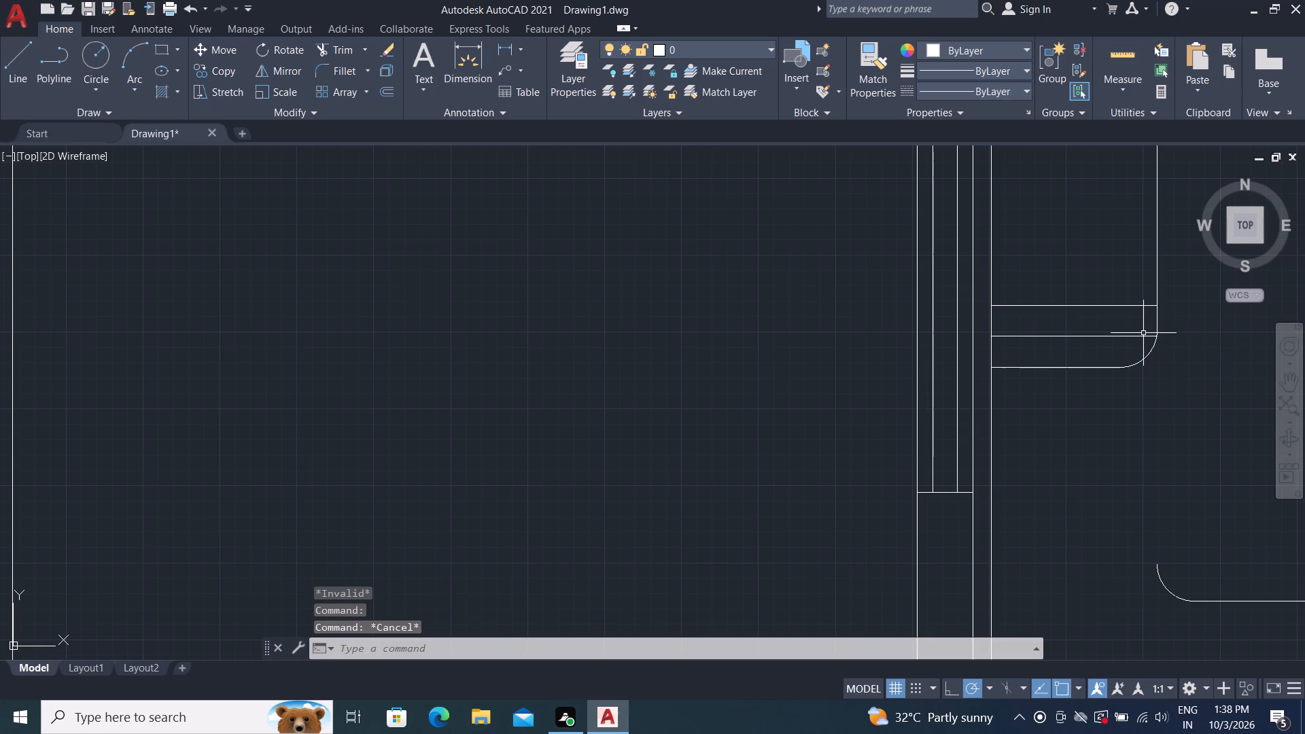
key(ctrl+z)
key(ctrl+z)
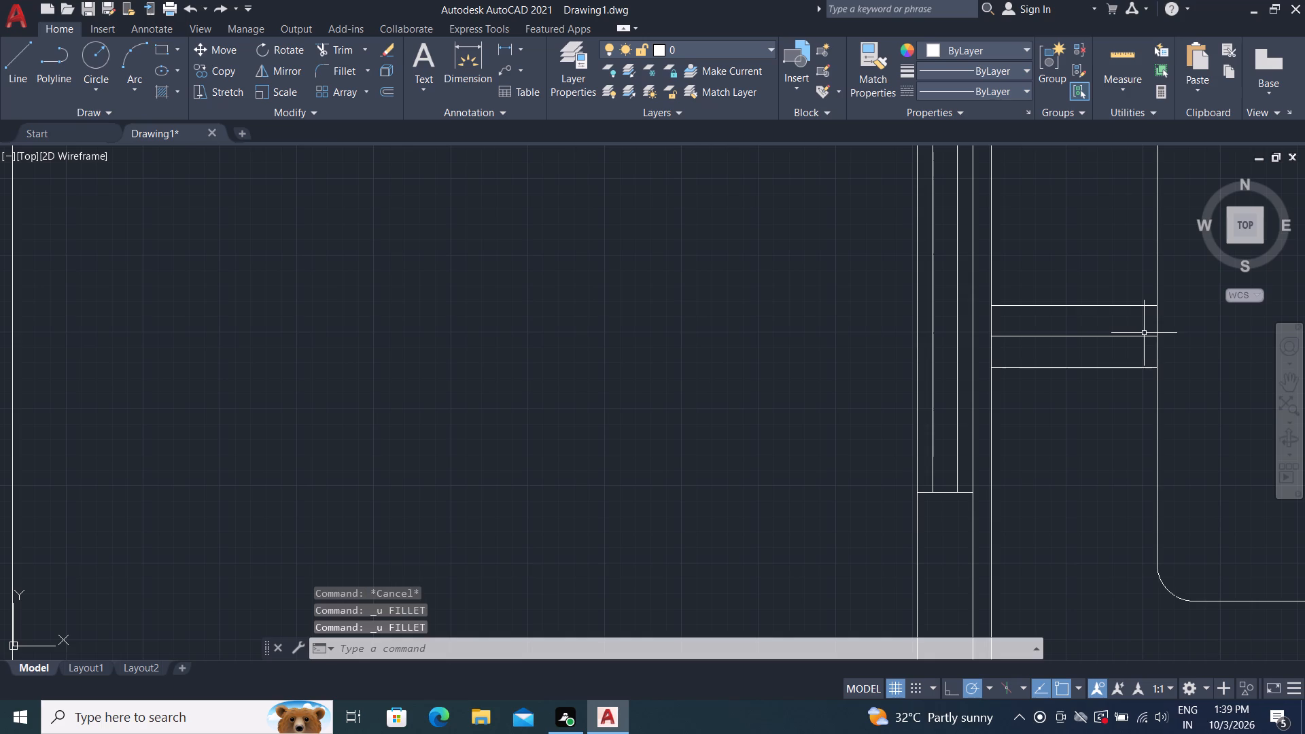
Fillet the north and south offset lines together to form a rounded east end on the divider.
middle_drag(1178, 372, 1062, 383)
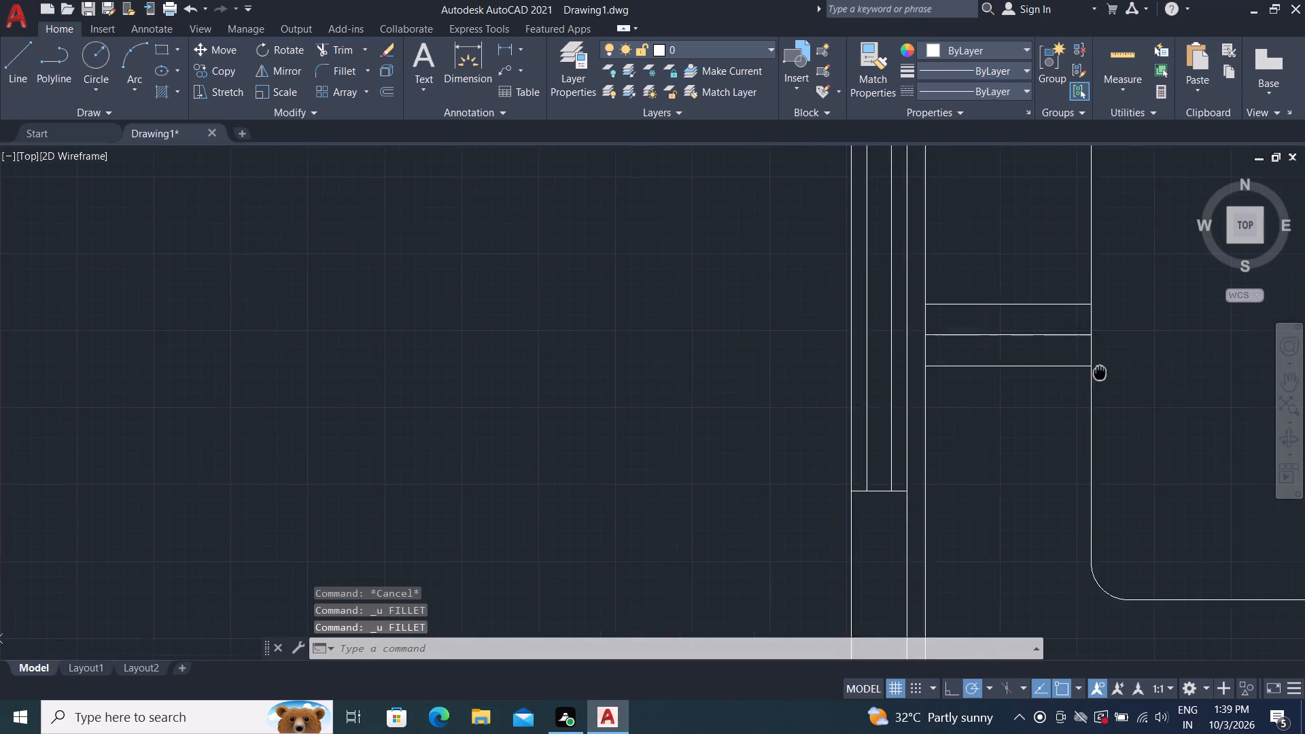
middle_drag(1062, 383, 954, 417)
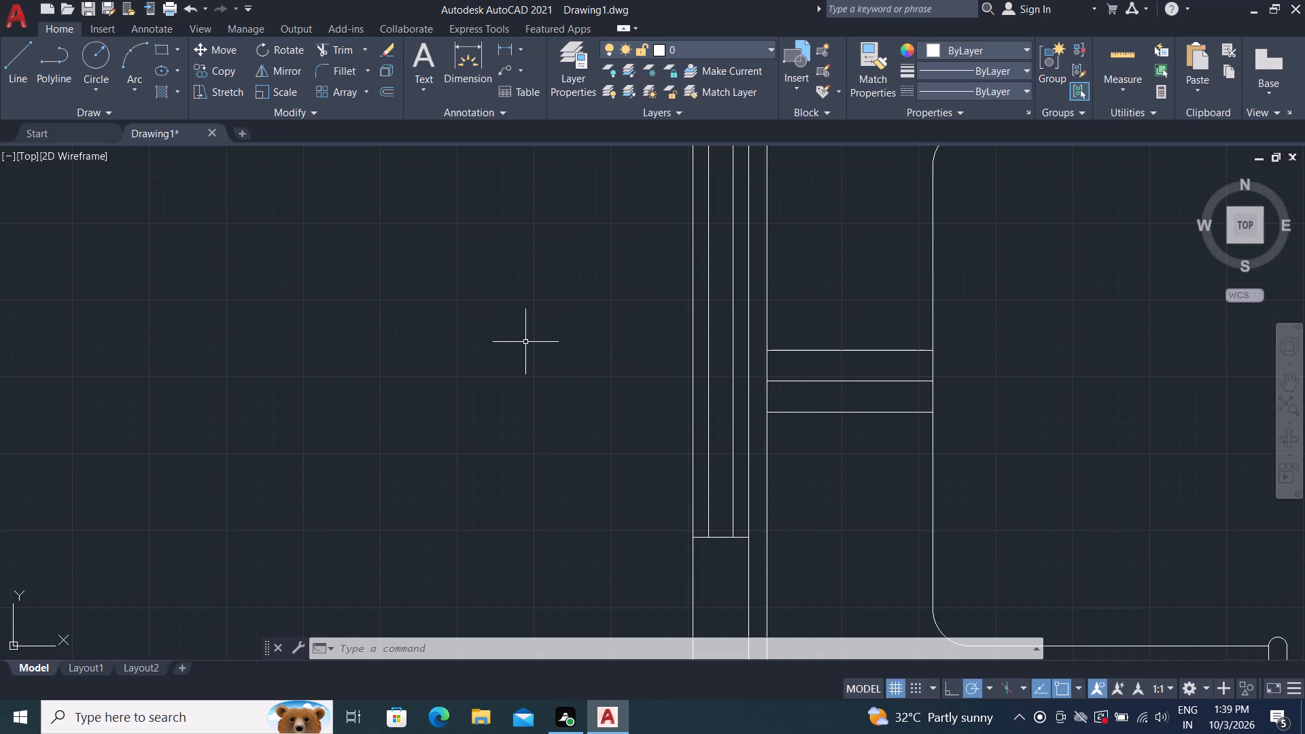
click(344, 67)
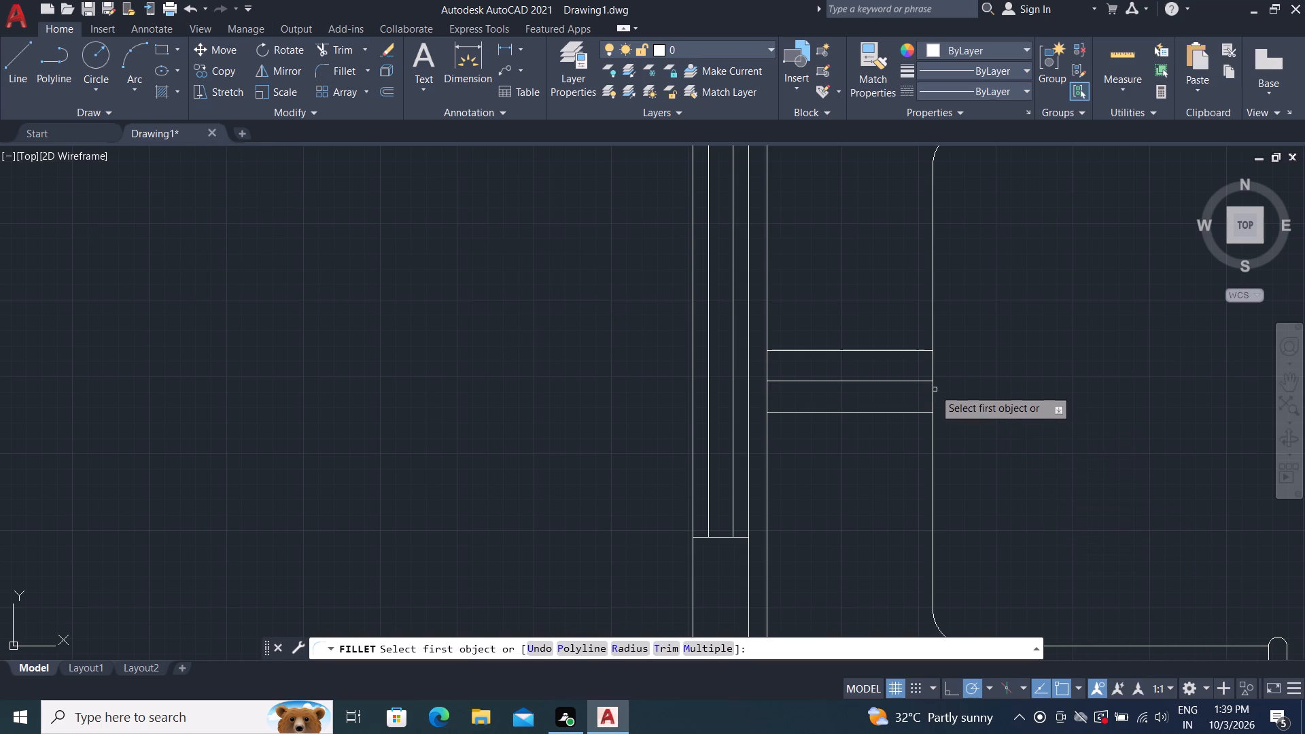
click(926, 350)
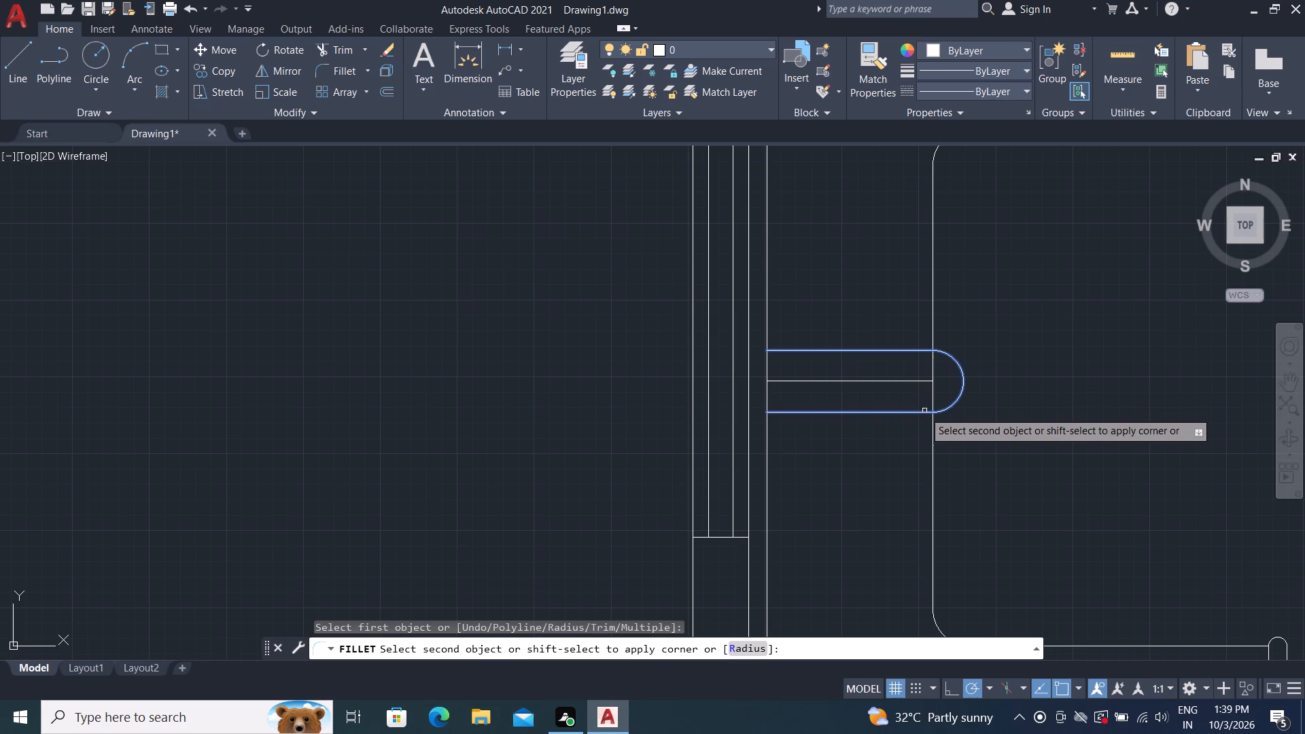
click(920, 413)
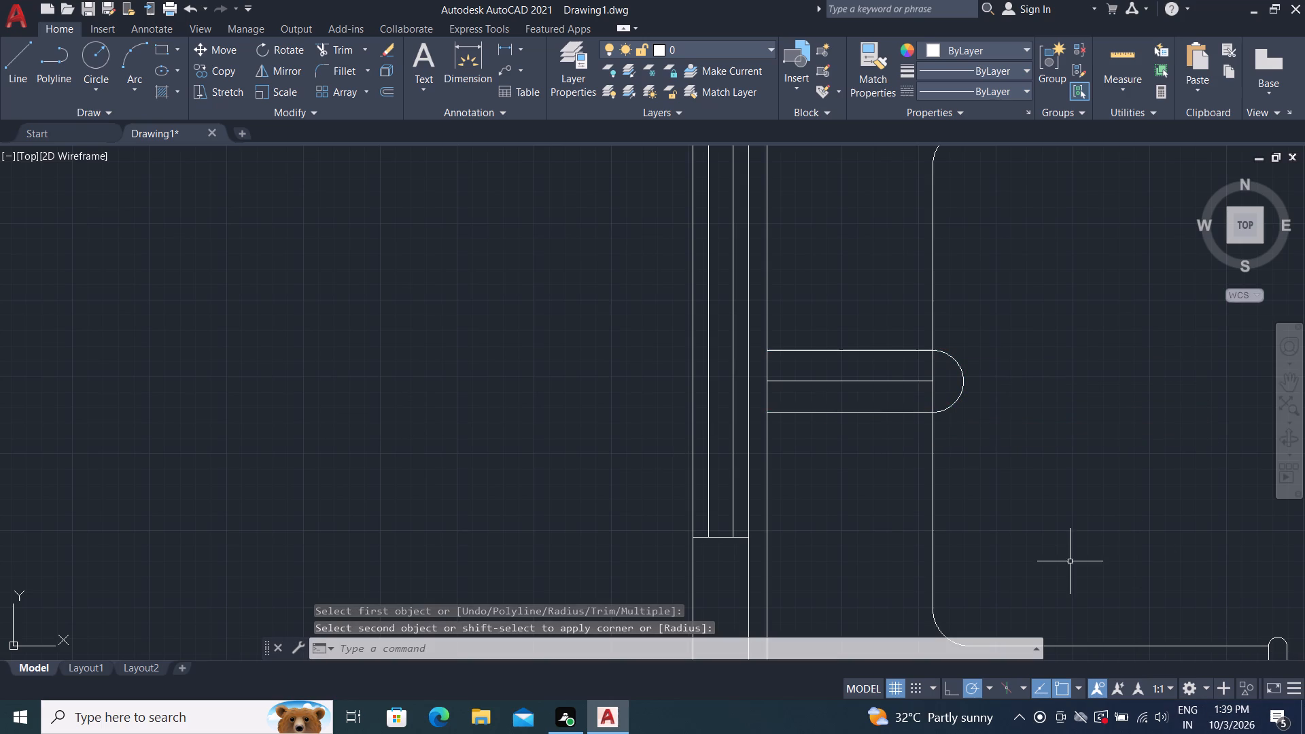
Fillet the divider's south offset line with the seat's back line using the 6" radius.
click(356, 71)
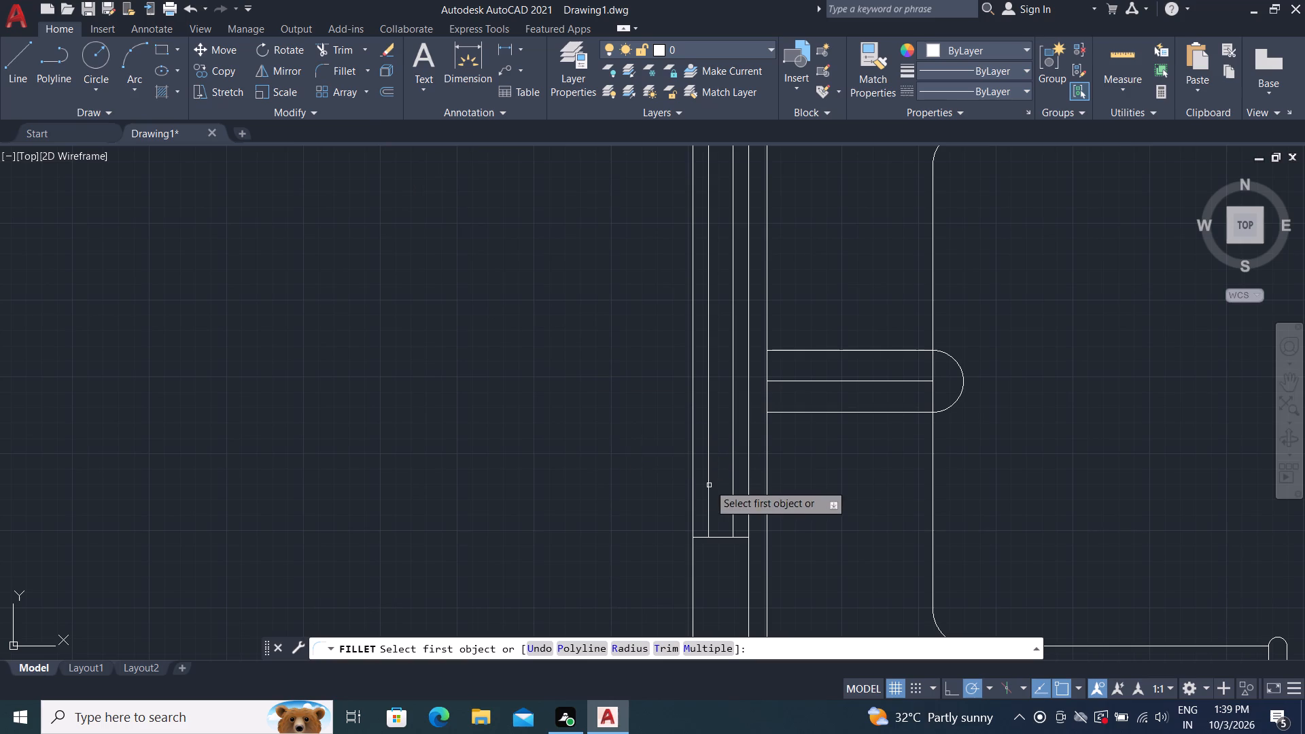
click(792, 413)
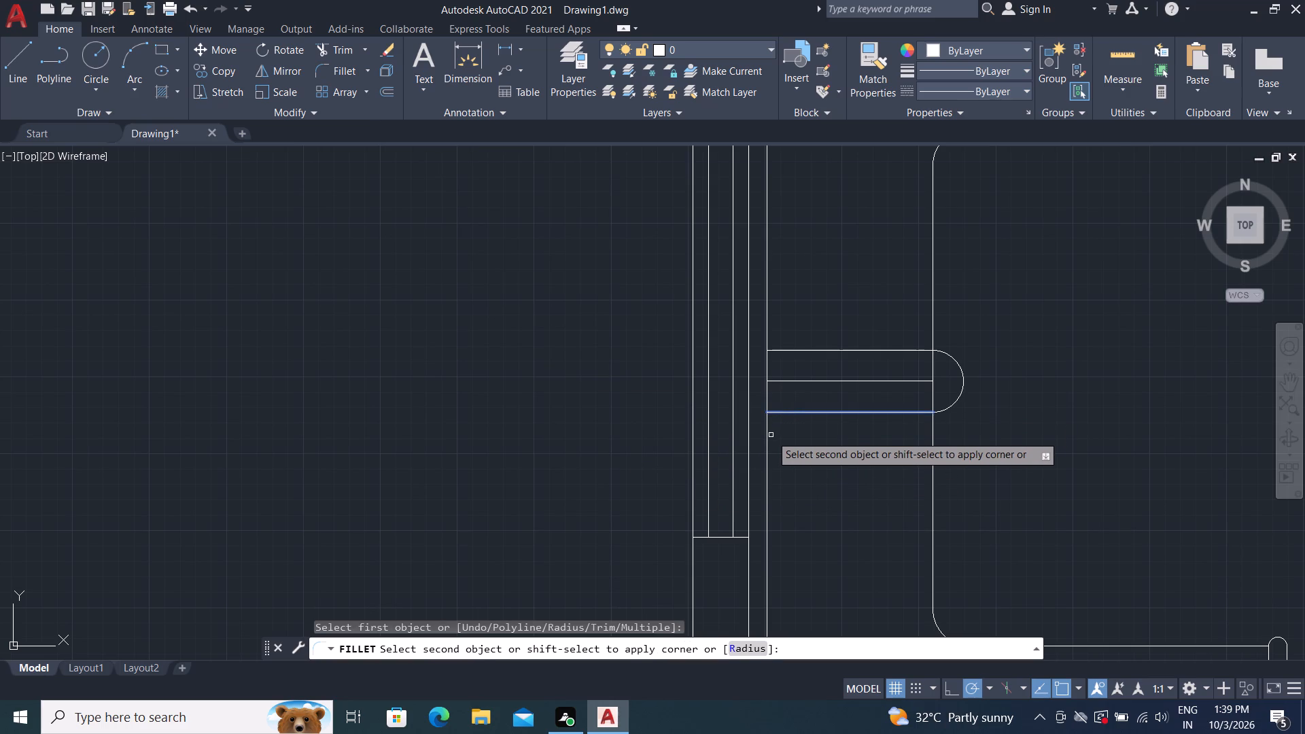
click(766, 436)
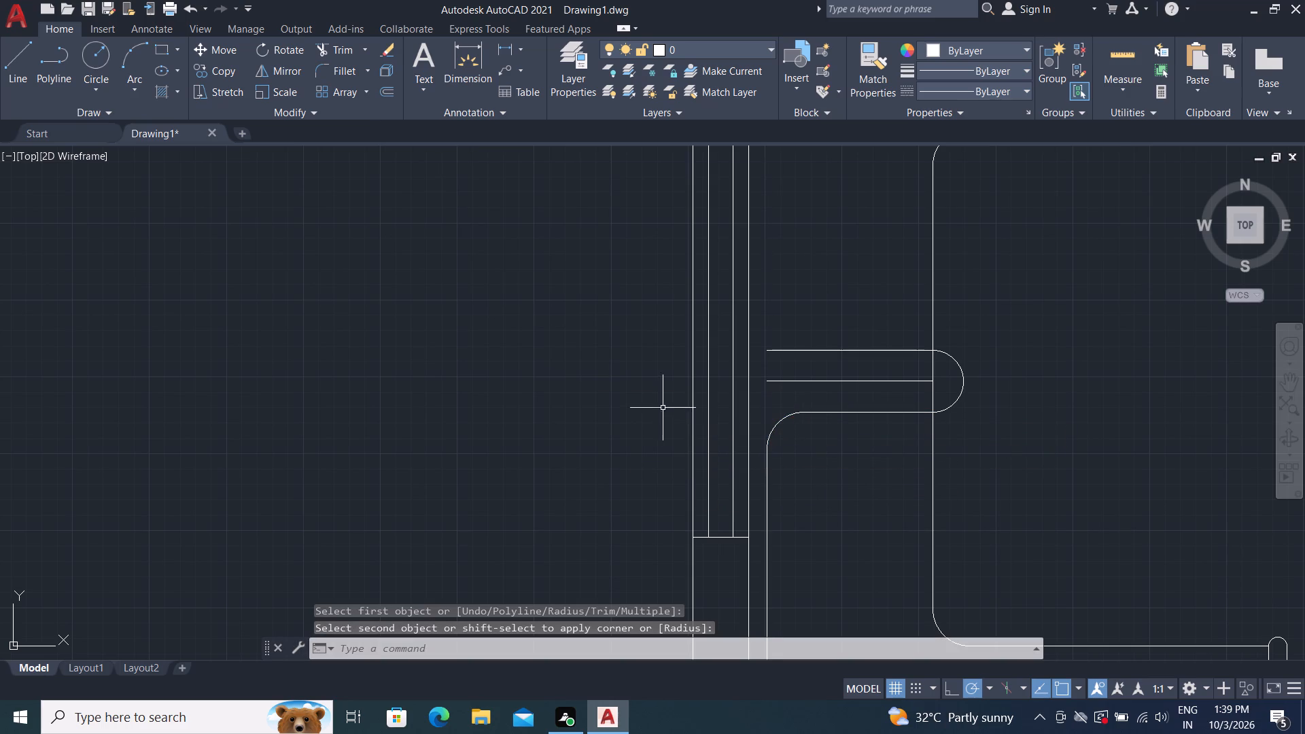
Redraw the missing back line, about 4'-9" long, from the northwest corner arc to the west end of the divider's north line.
scroll(778, 433, down, 1)
middle_drag(807, 377, 772, 456)
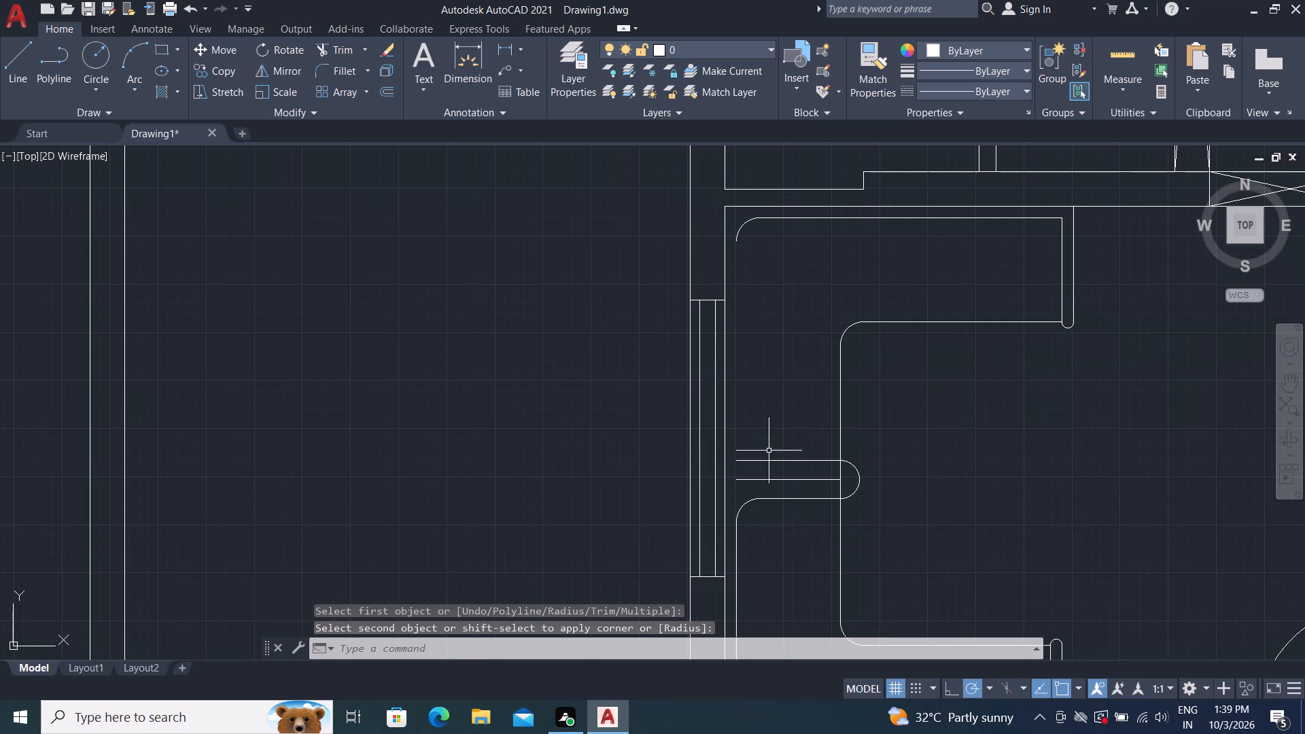
click(20, 52)
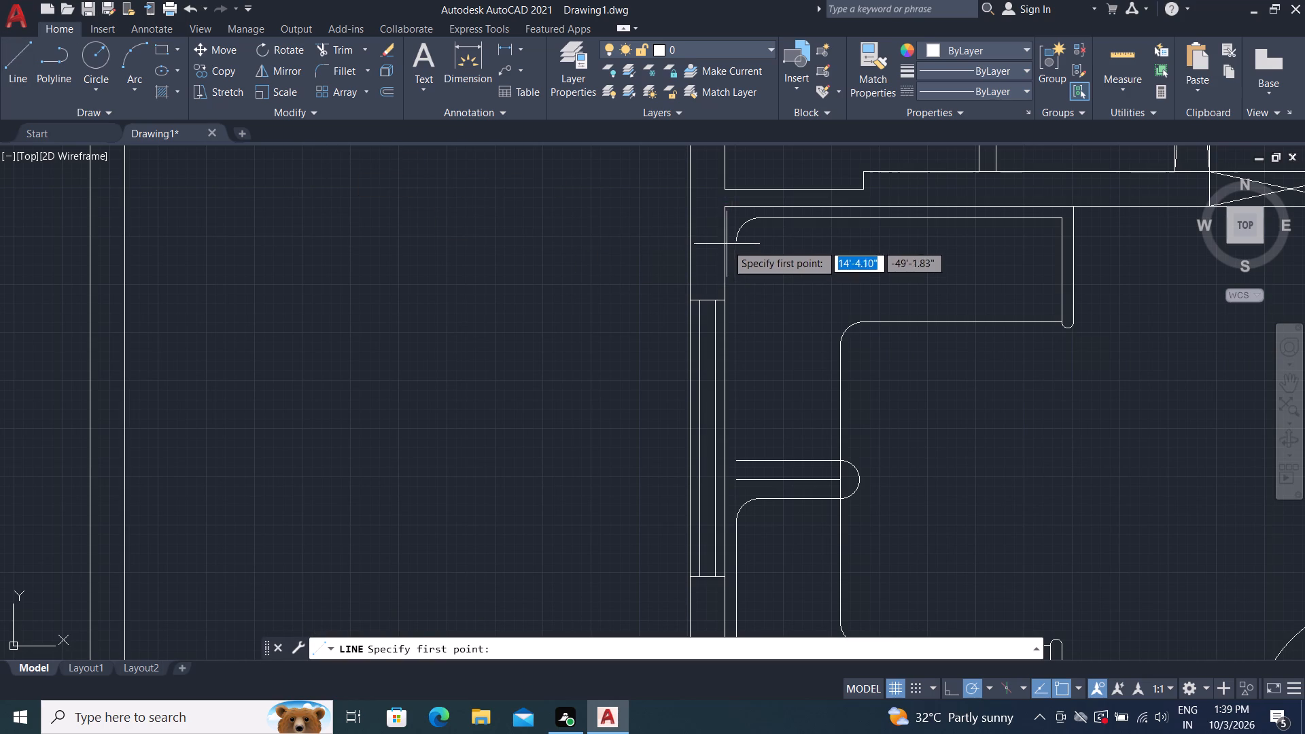
click(733, 239)
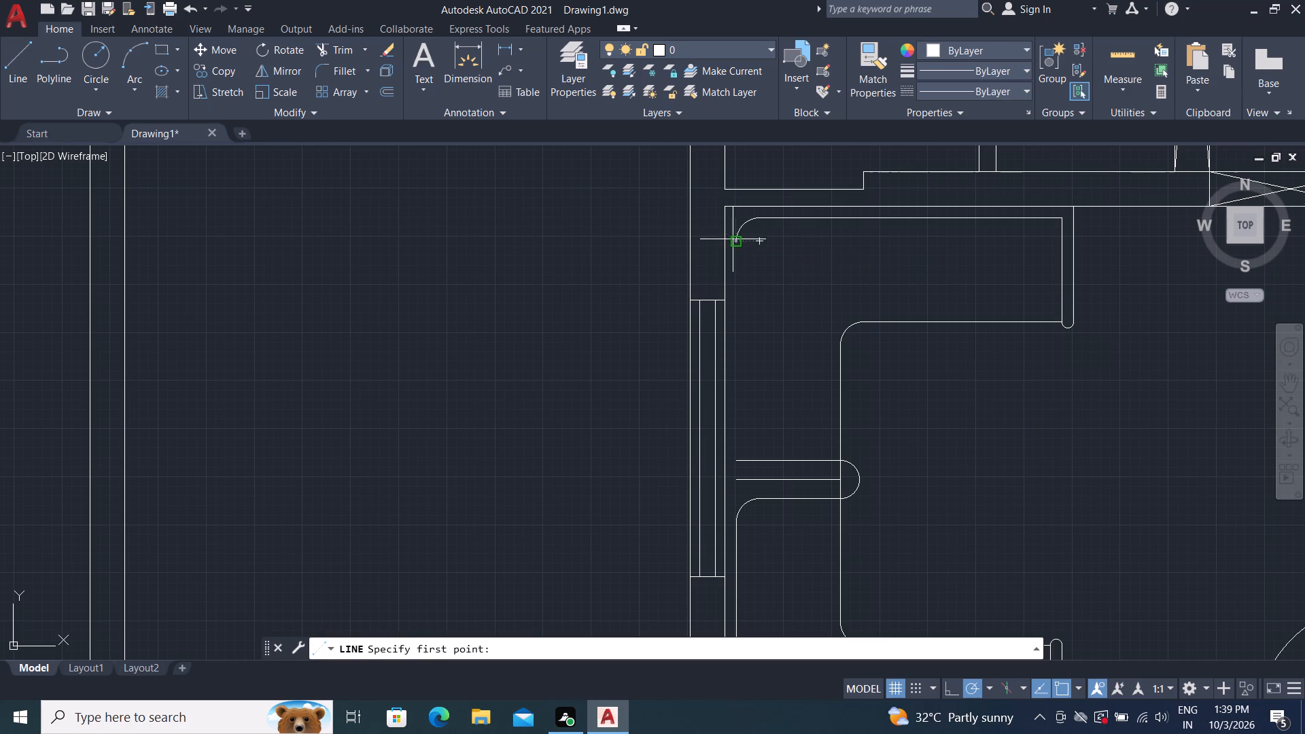
click(733, 459)
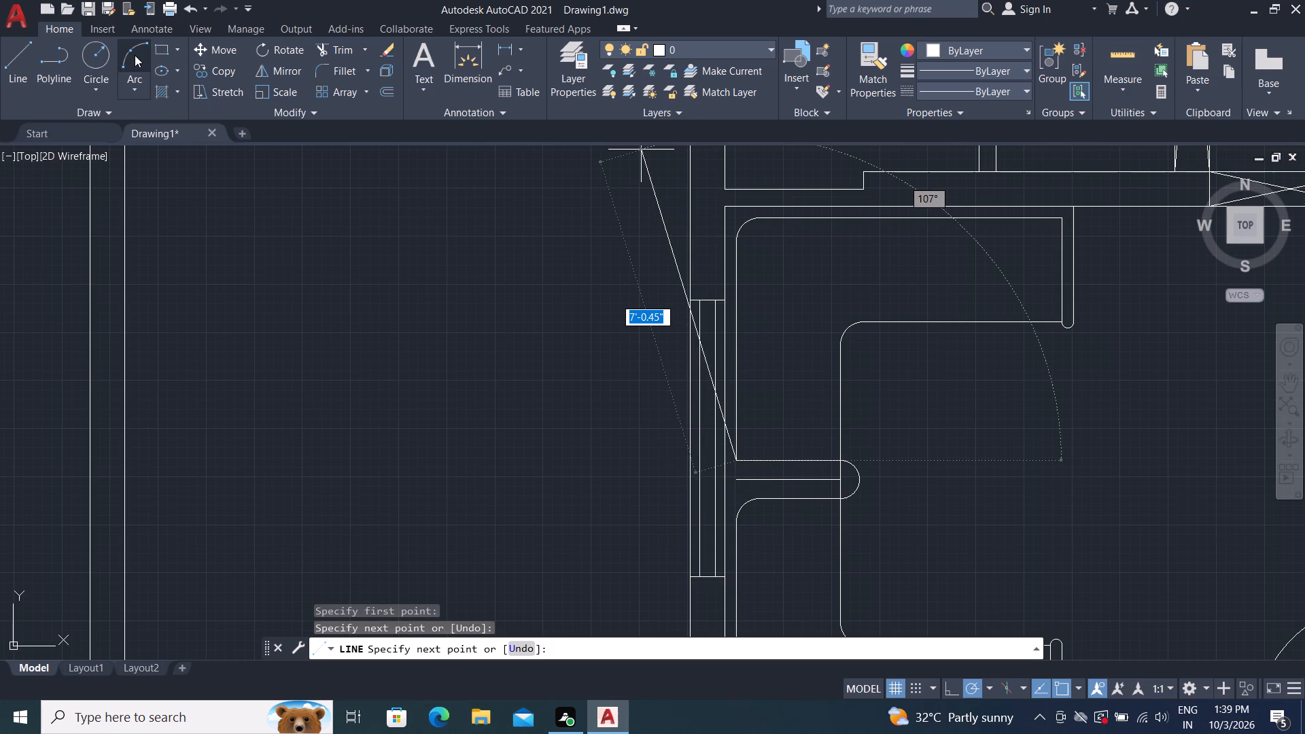
Fillet the seat's west back line with the divider's north line using the 6" radius.
click(338, 64)
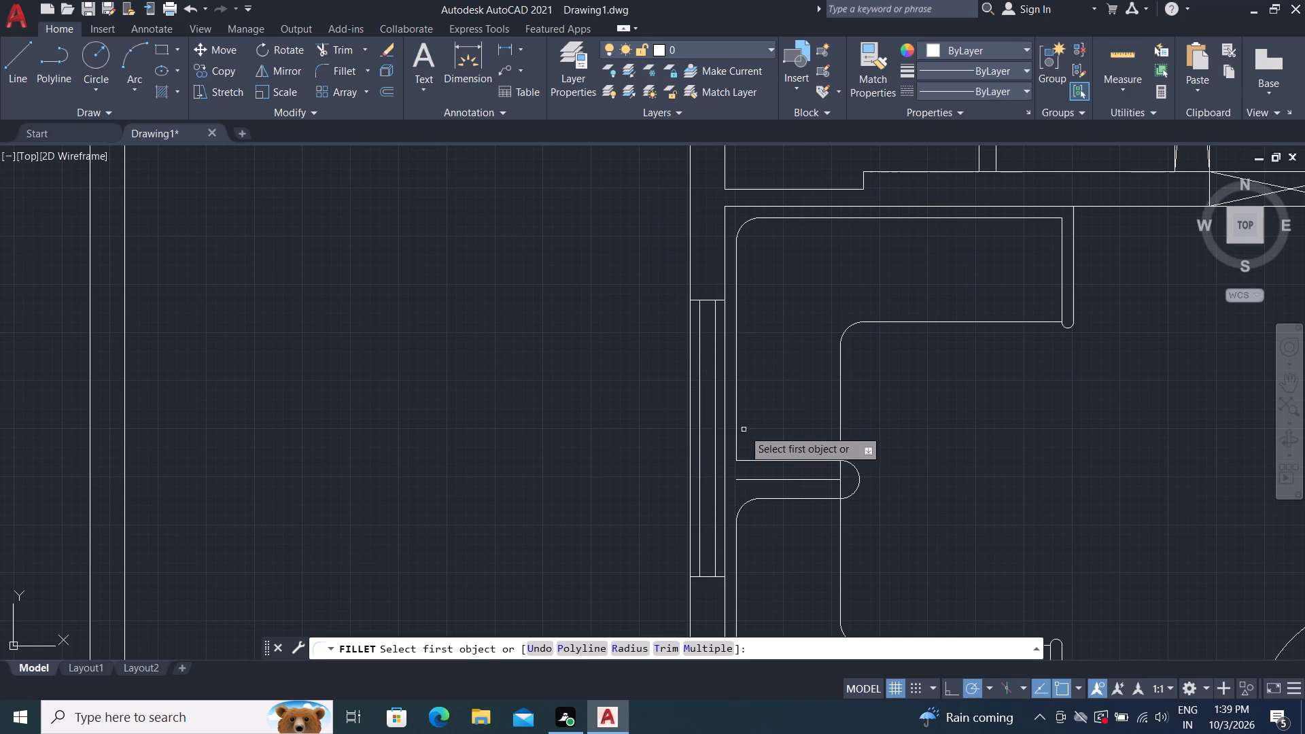
click(737, 421)
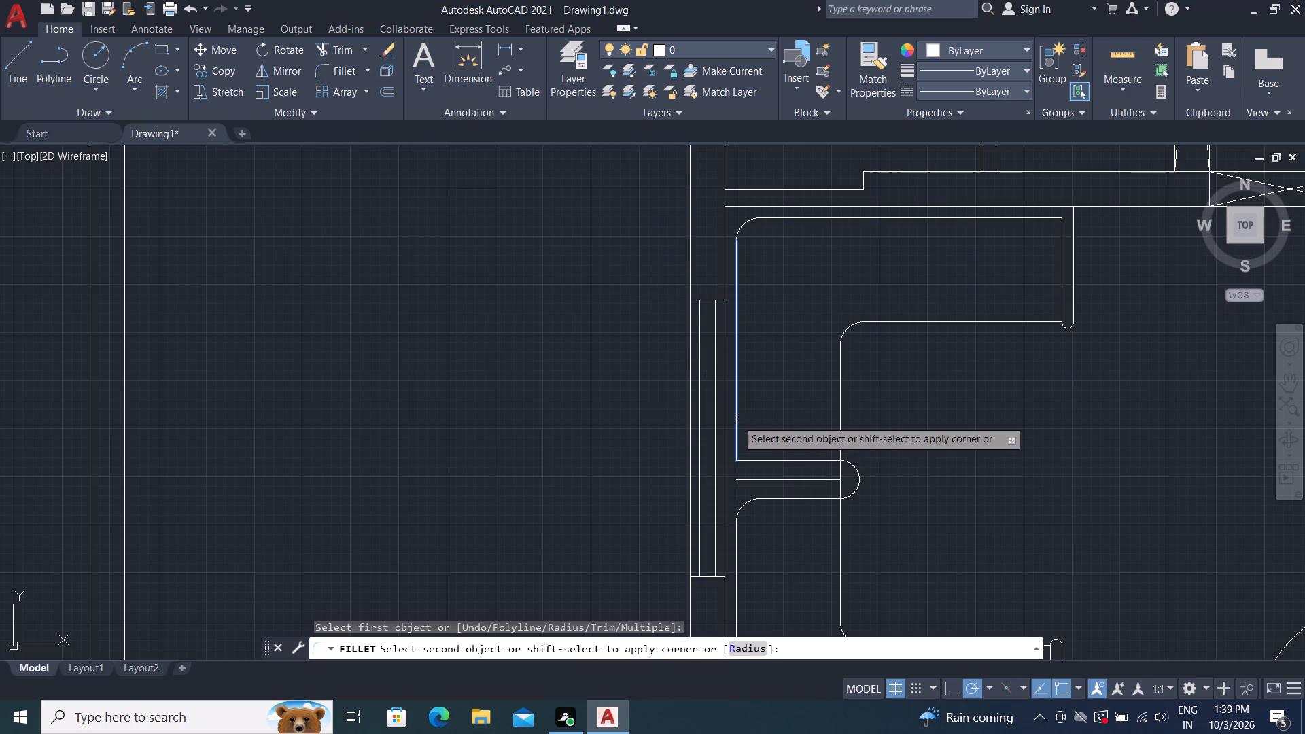
click(754, 457)
click(759, 461)
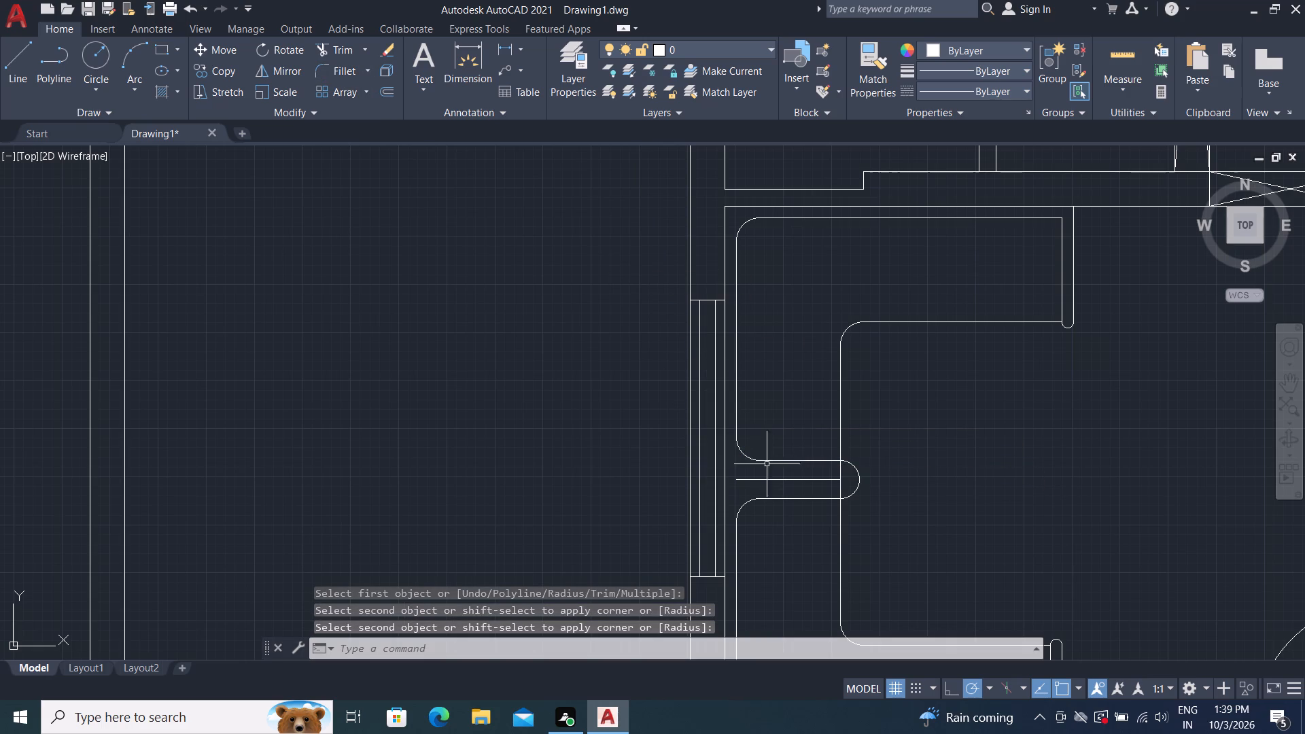
Erase the leftover centre line running between the divider's north and south lines.
click(783, 474)
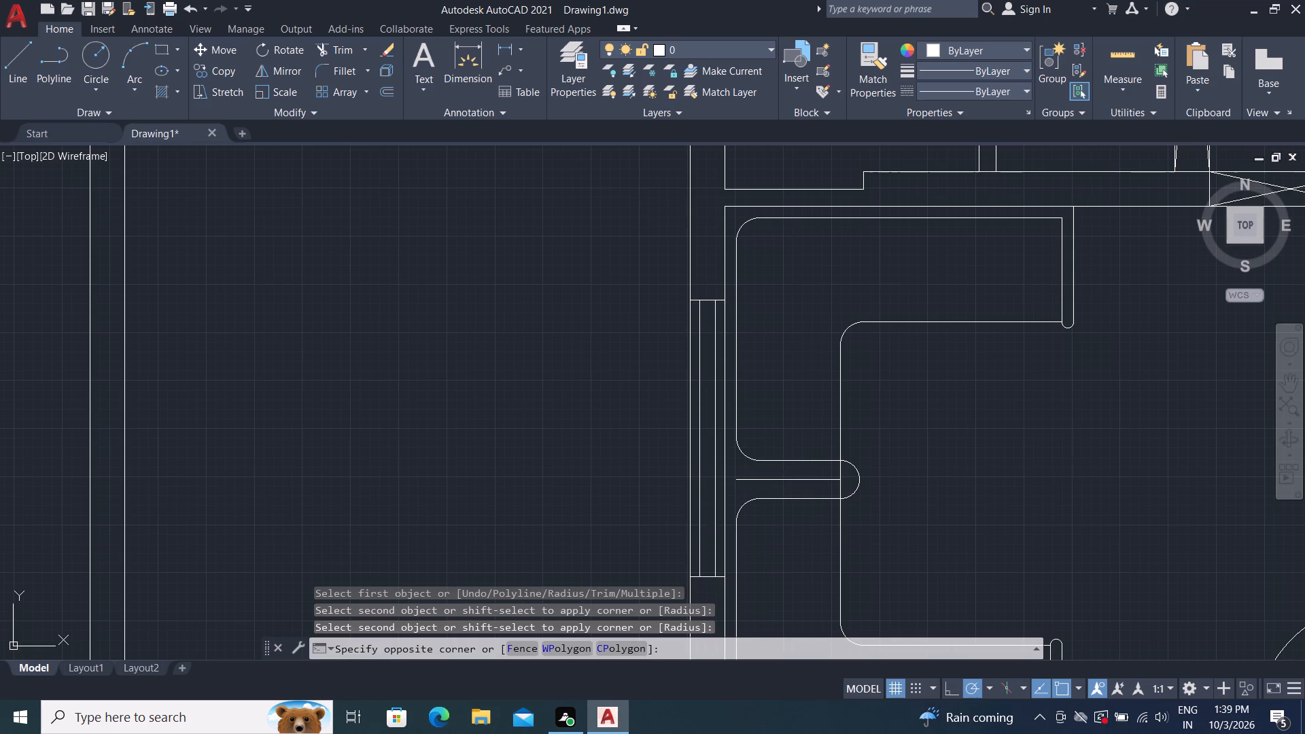
click(790, 479)
click(790, 480)
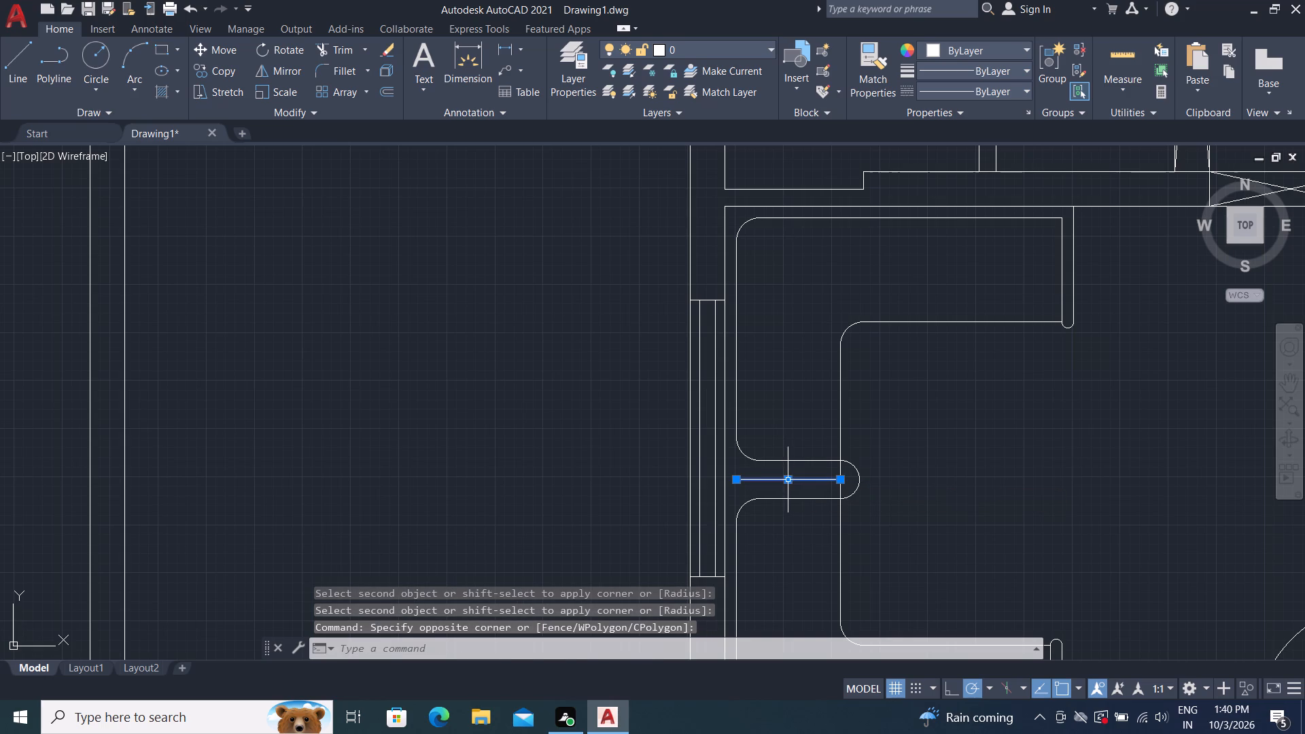
key(Delete)
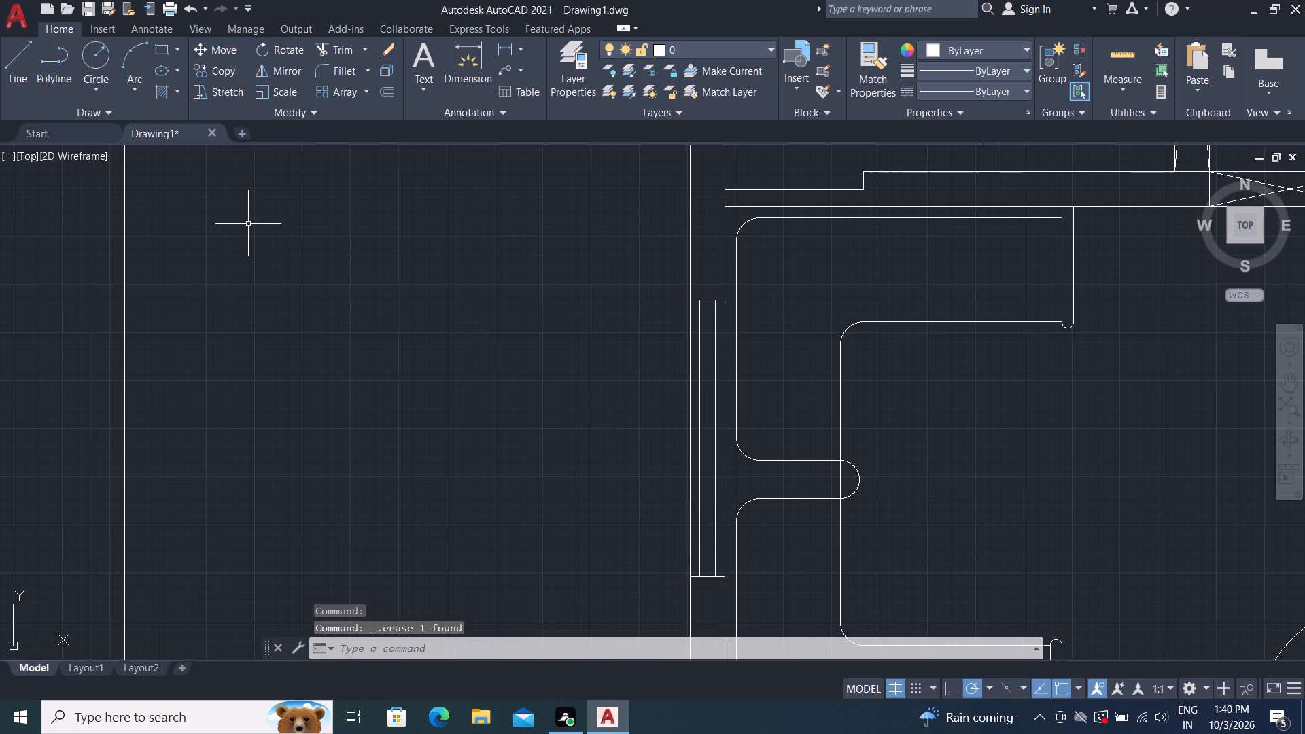
Trim the piece of the seat's front line that crosses the divider's rounded east end.
click(340, 43)
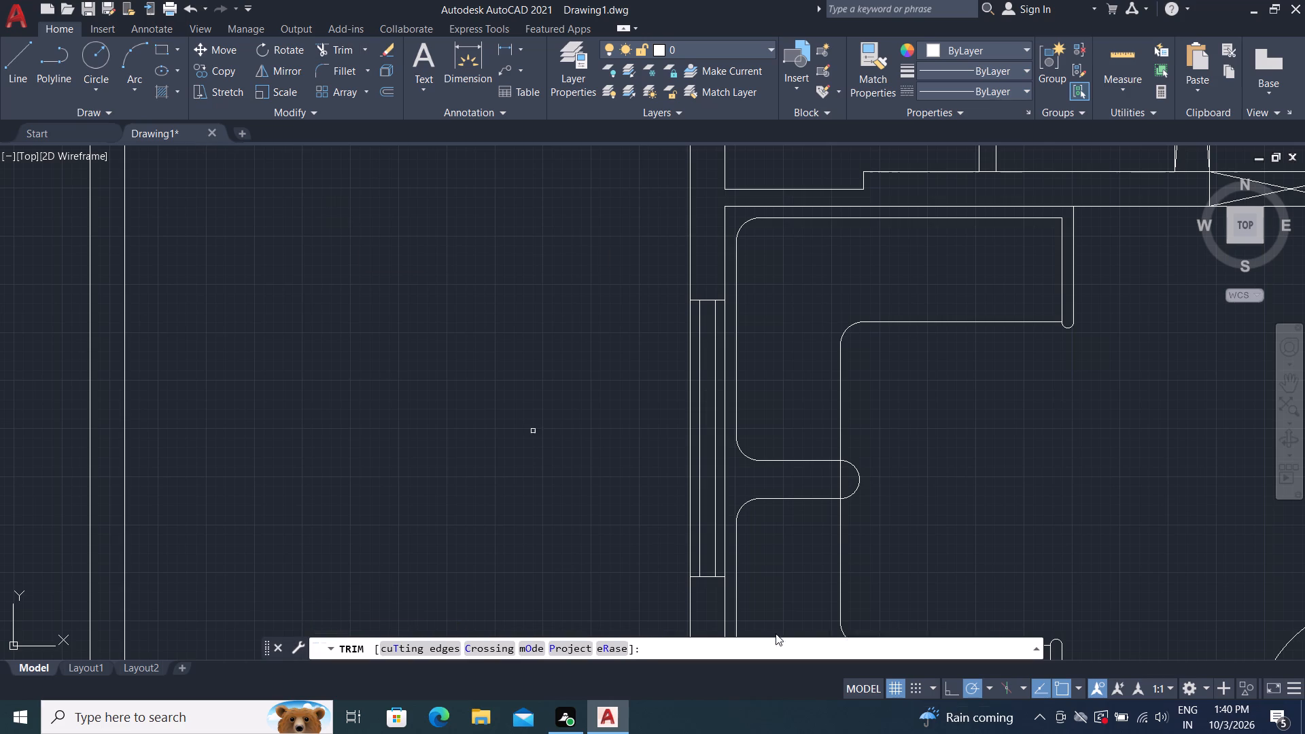
click(839, 492)
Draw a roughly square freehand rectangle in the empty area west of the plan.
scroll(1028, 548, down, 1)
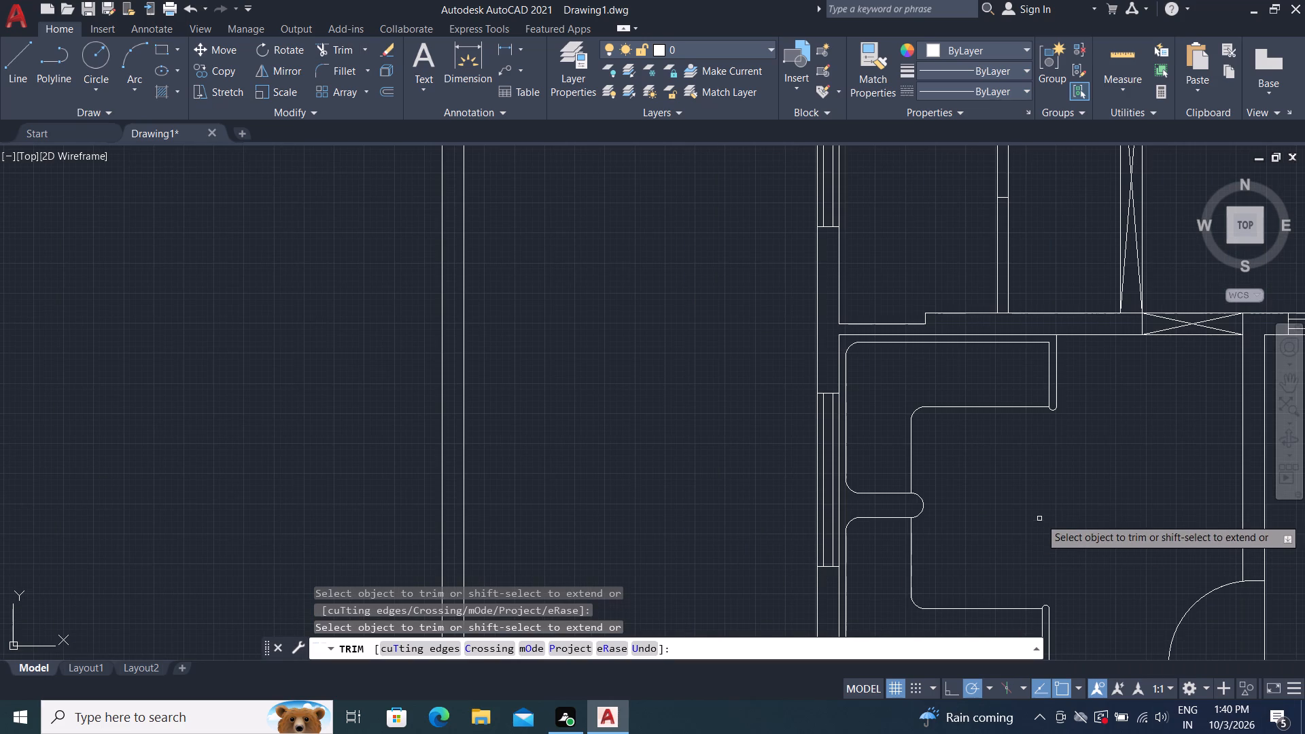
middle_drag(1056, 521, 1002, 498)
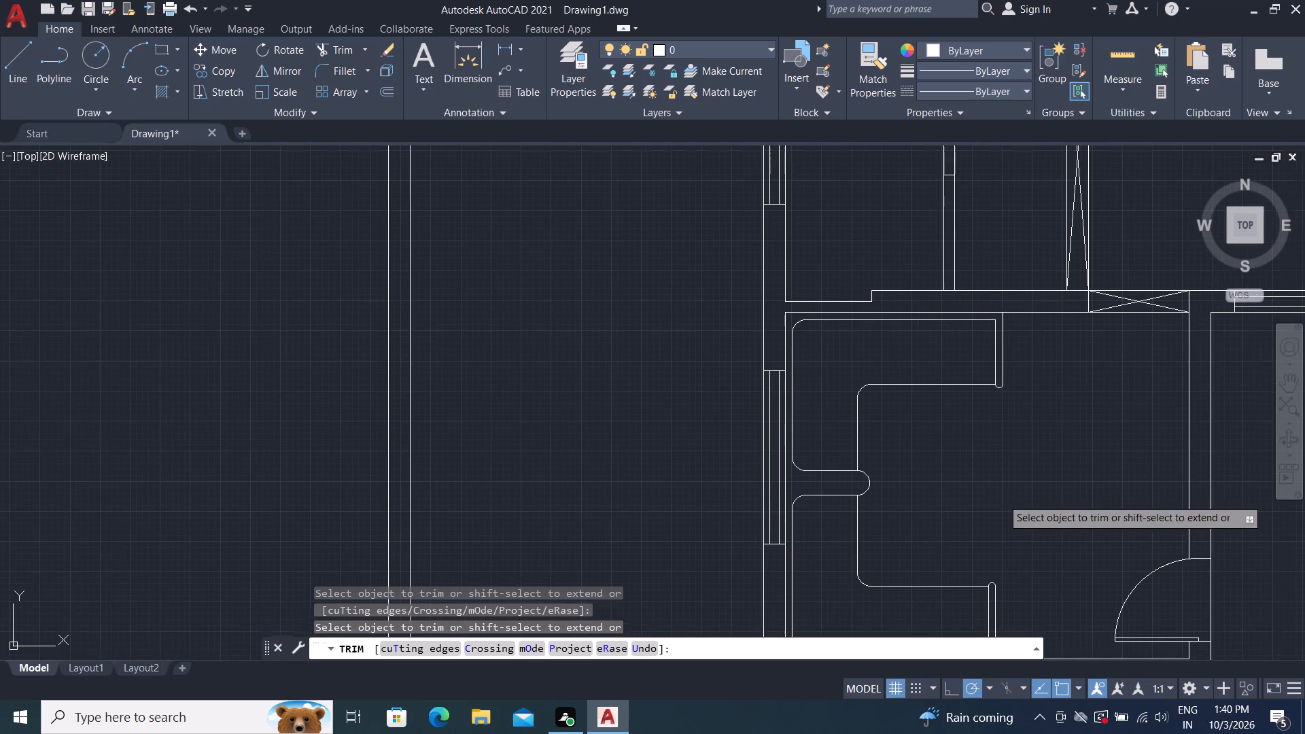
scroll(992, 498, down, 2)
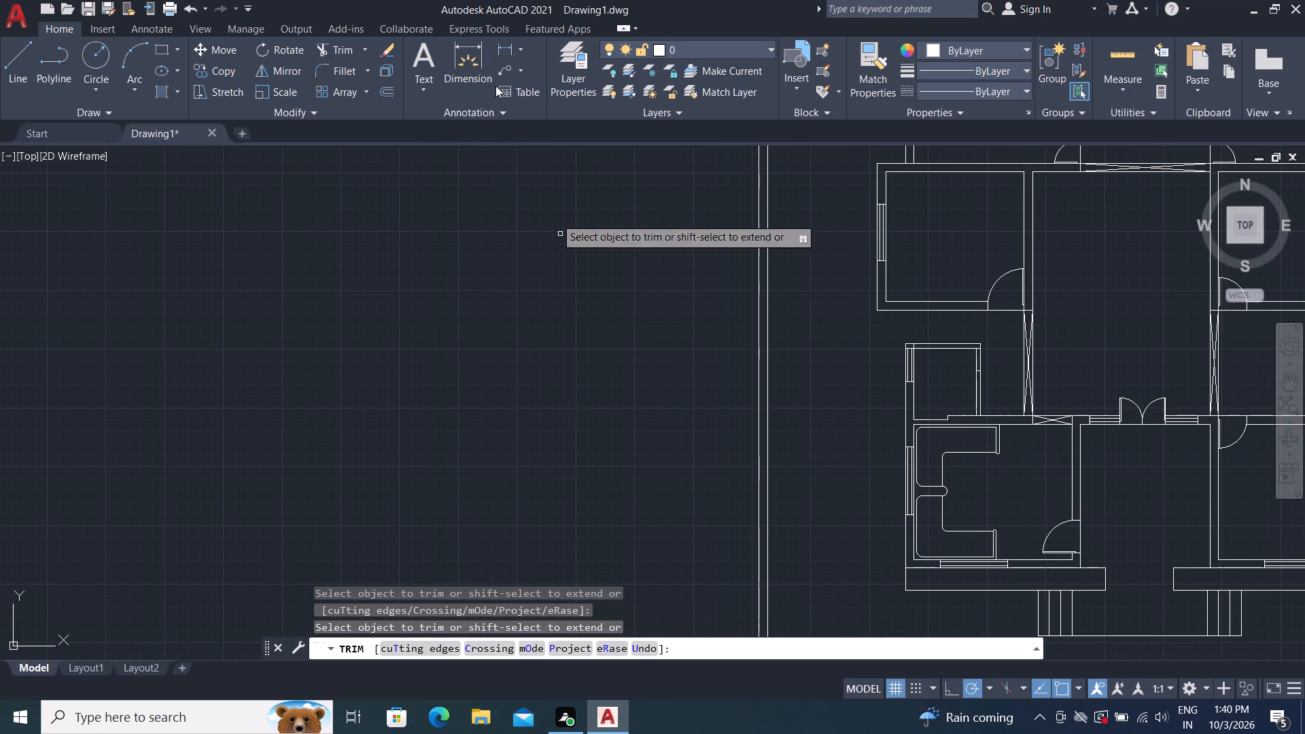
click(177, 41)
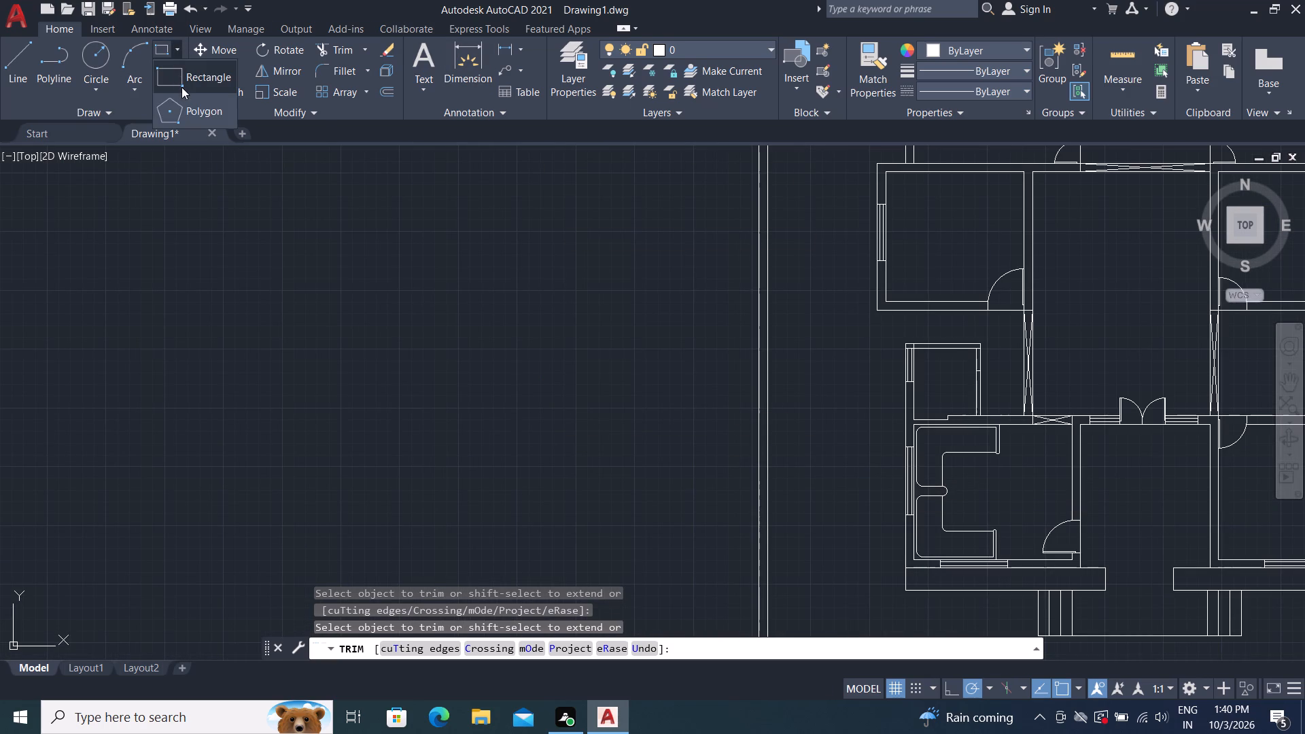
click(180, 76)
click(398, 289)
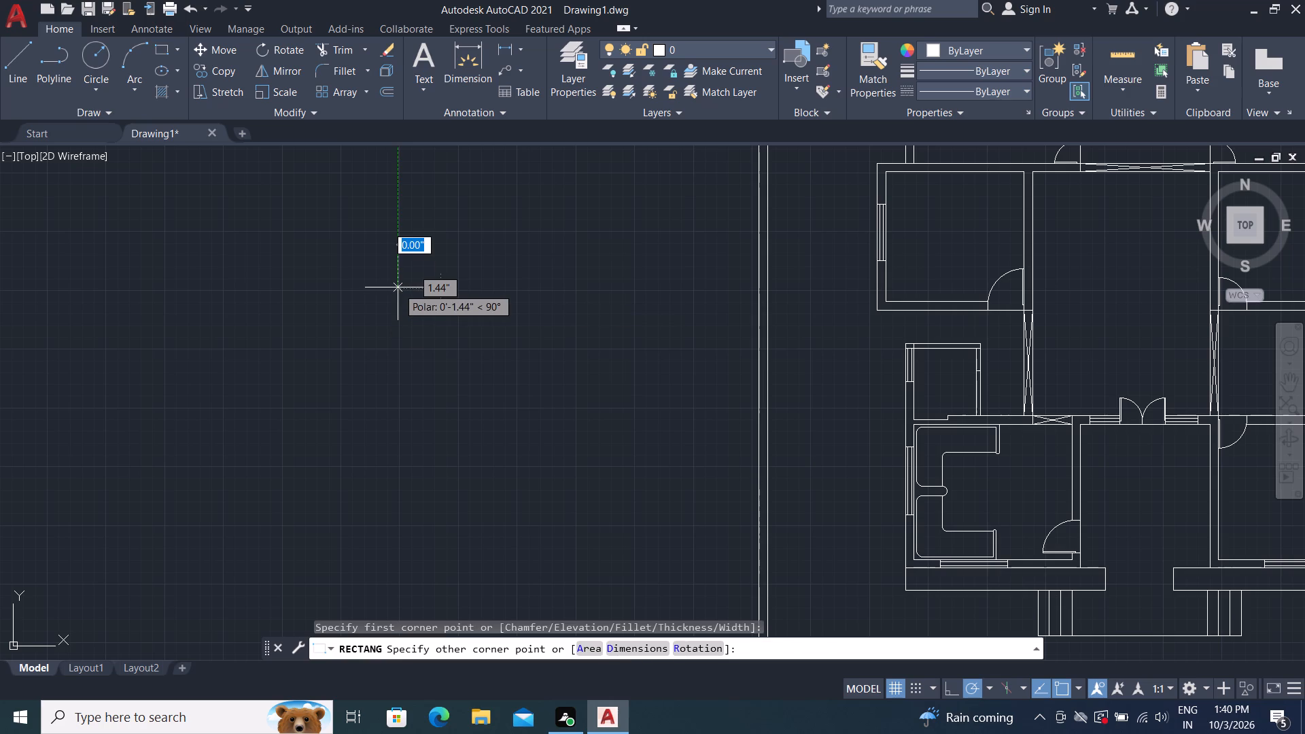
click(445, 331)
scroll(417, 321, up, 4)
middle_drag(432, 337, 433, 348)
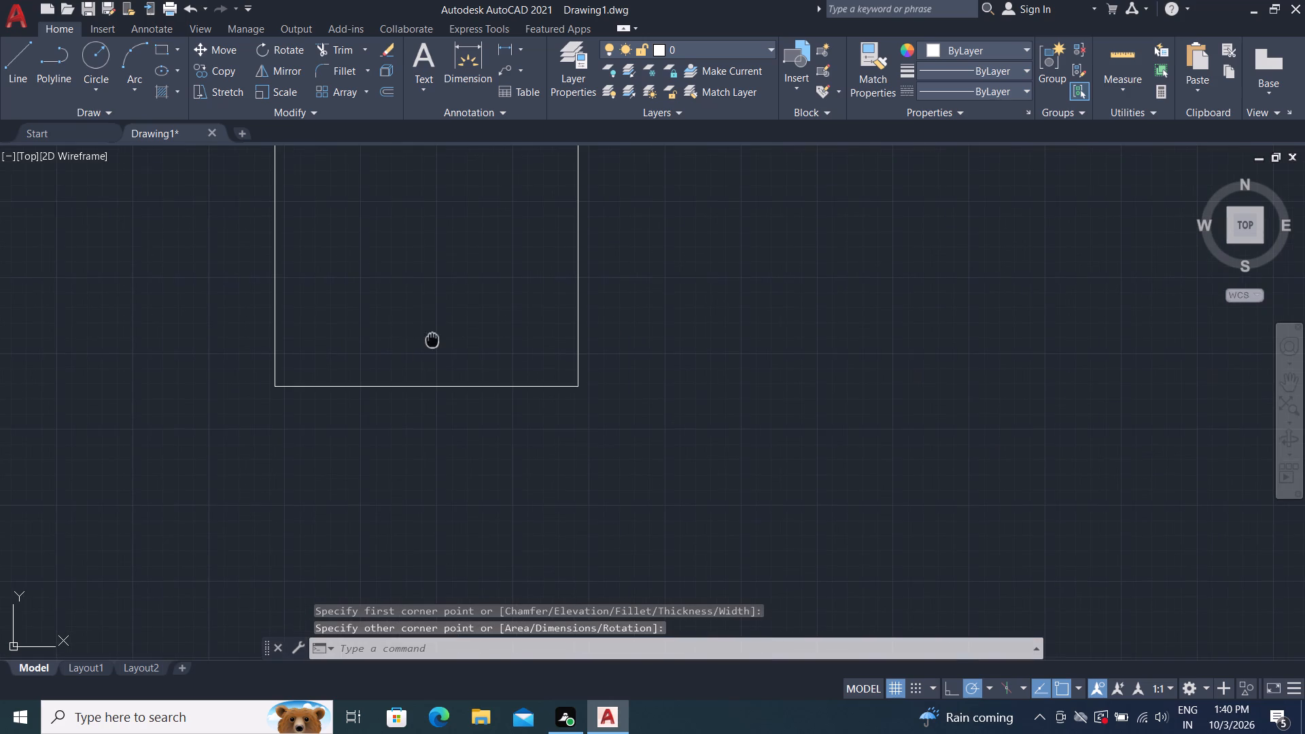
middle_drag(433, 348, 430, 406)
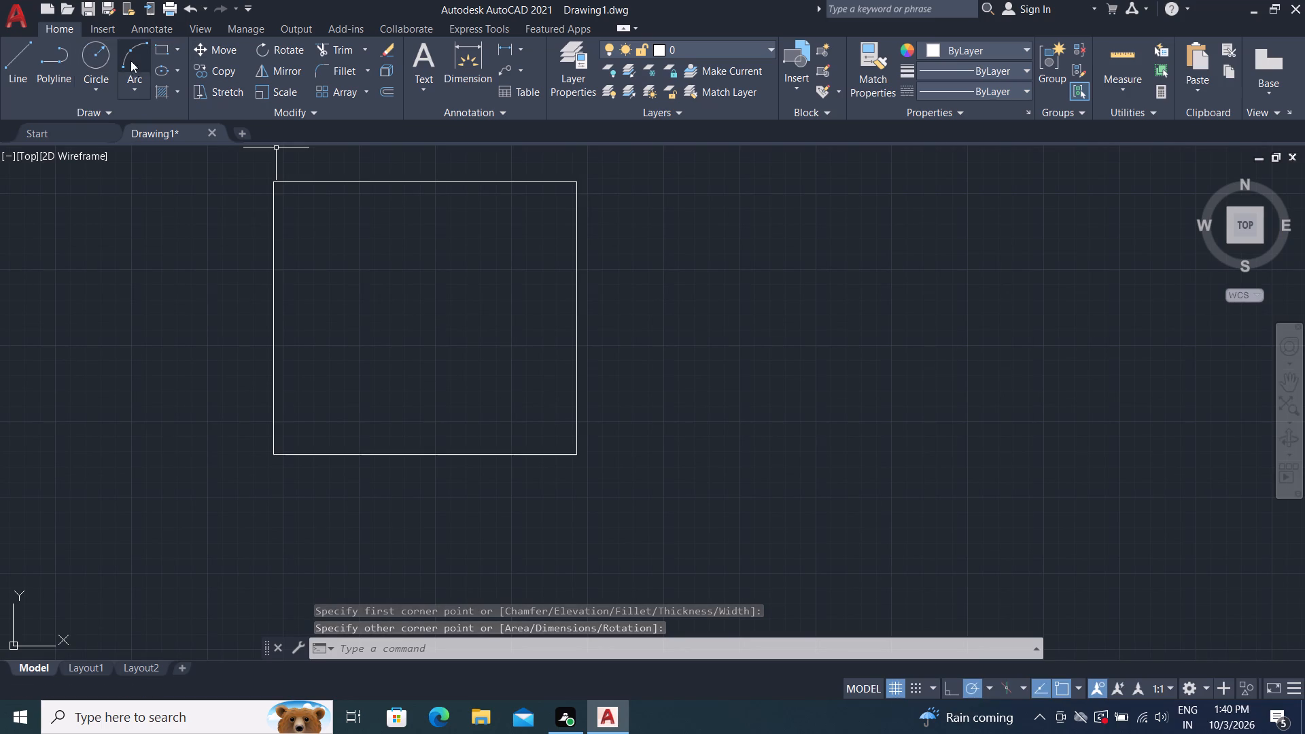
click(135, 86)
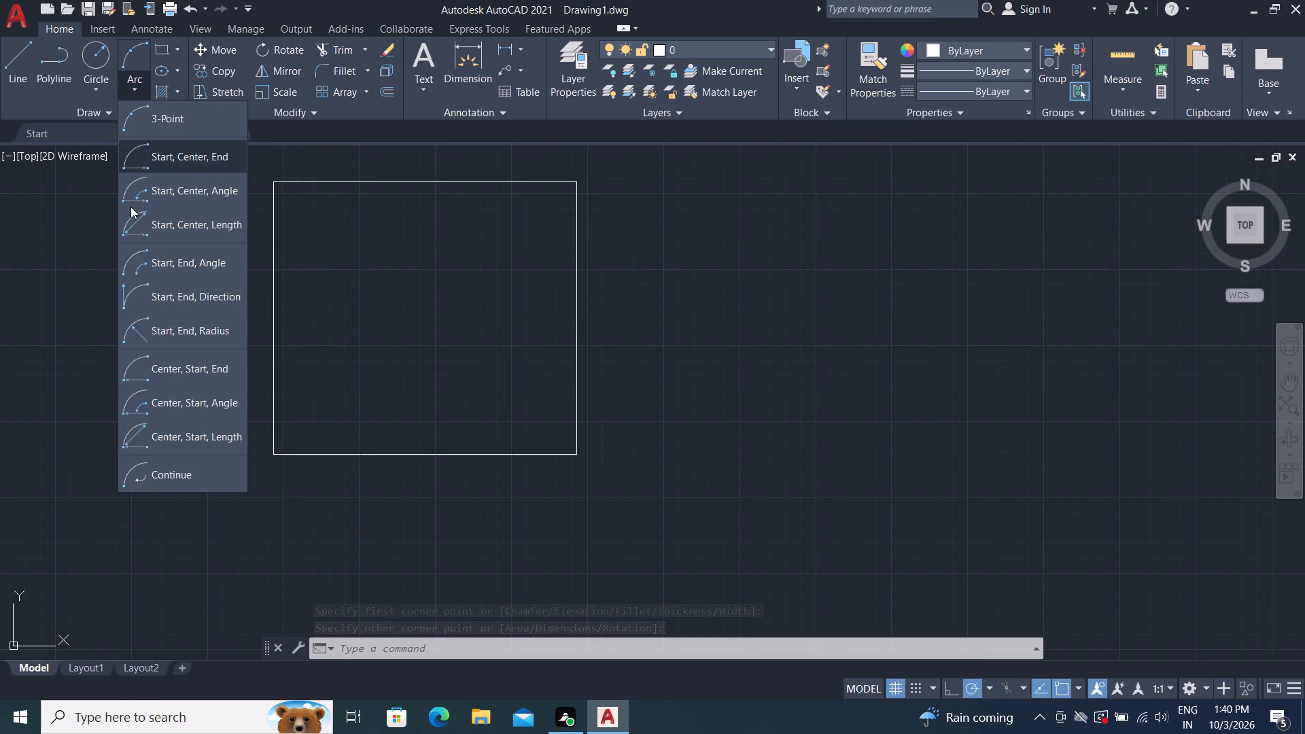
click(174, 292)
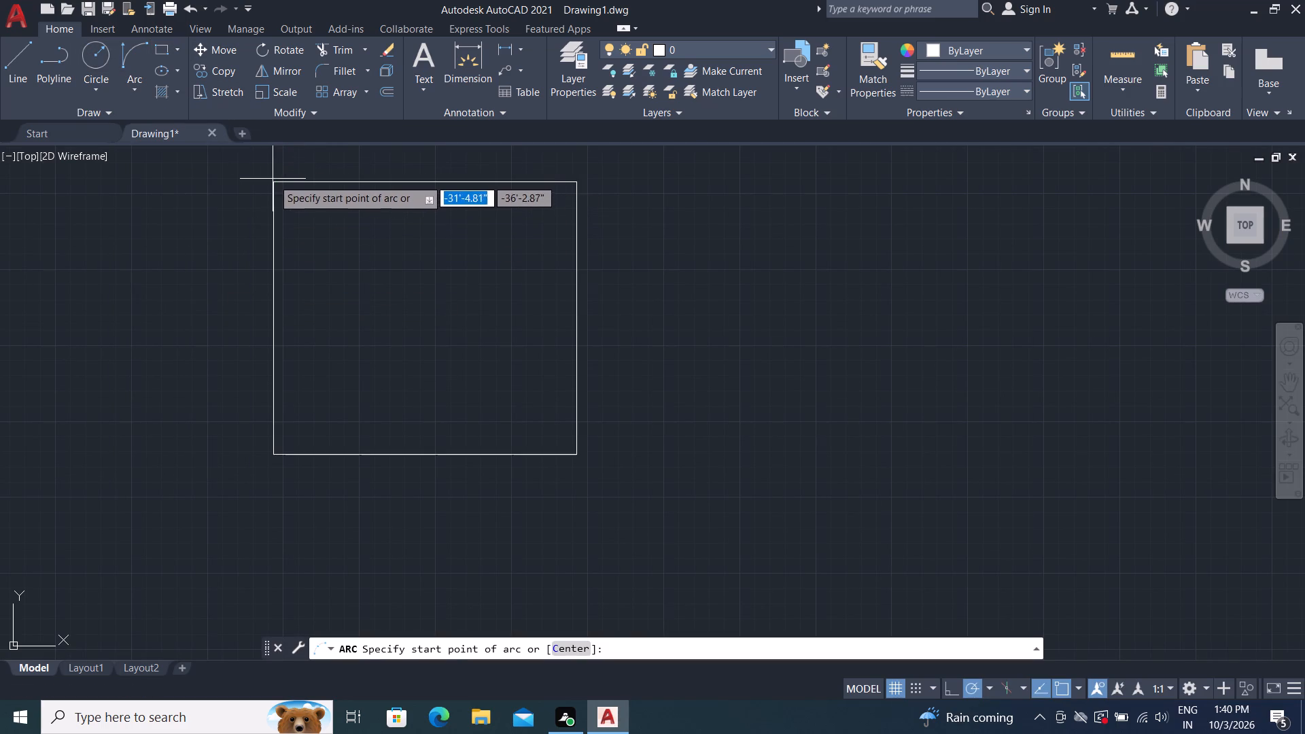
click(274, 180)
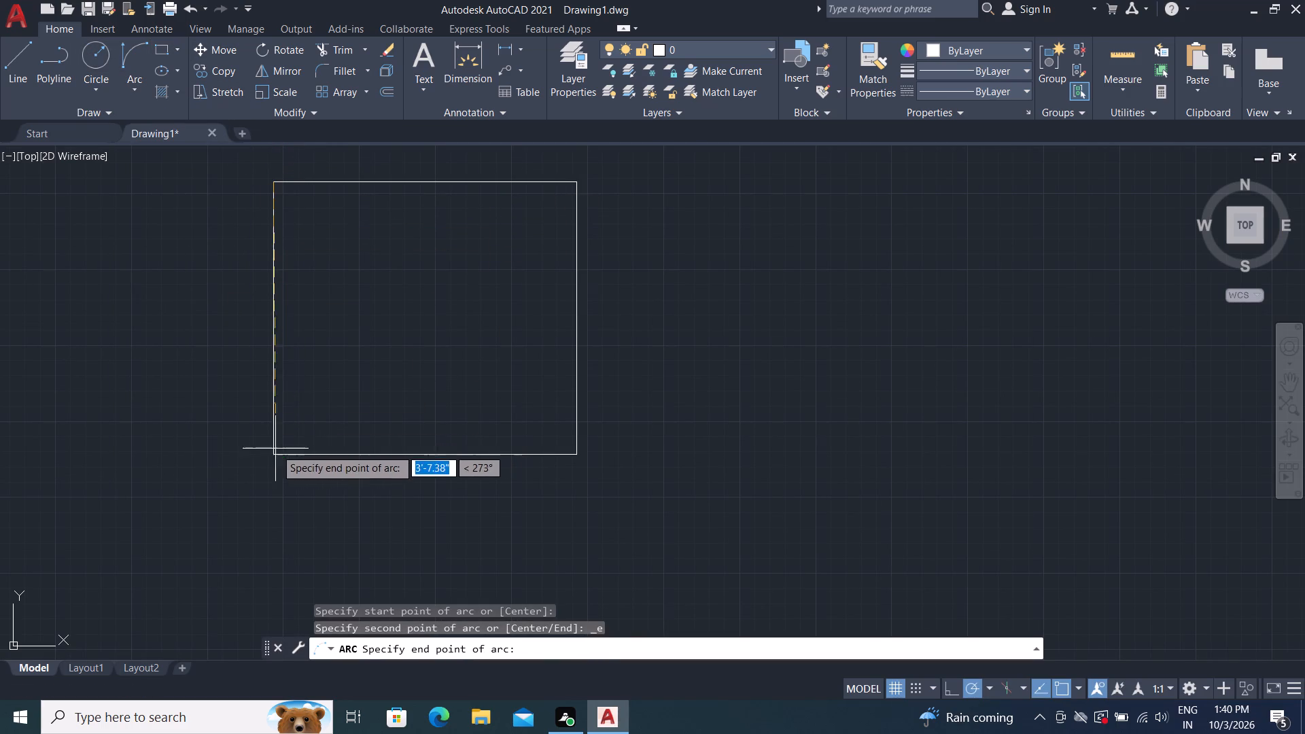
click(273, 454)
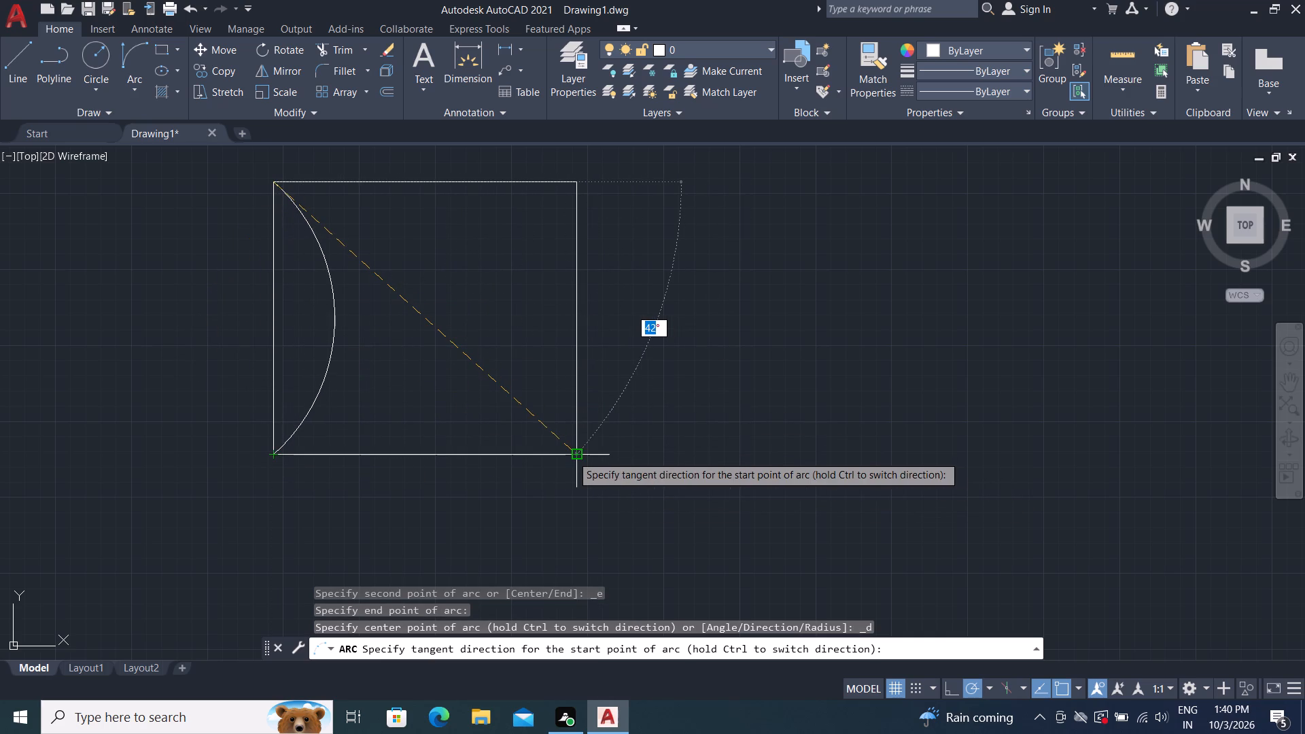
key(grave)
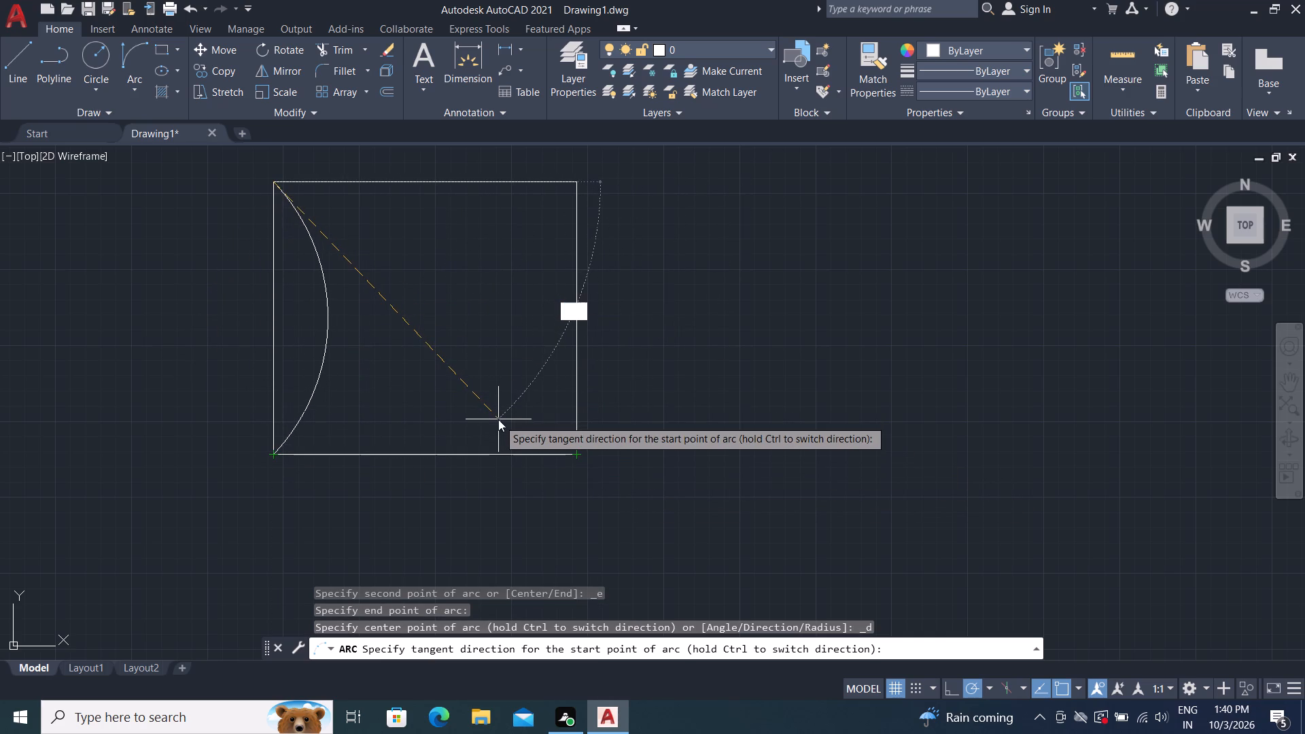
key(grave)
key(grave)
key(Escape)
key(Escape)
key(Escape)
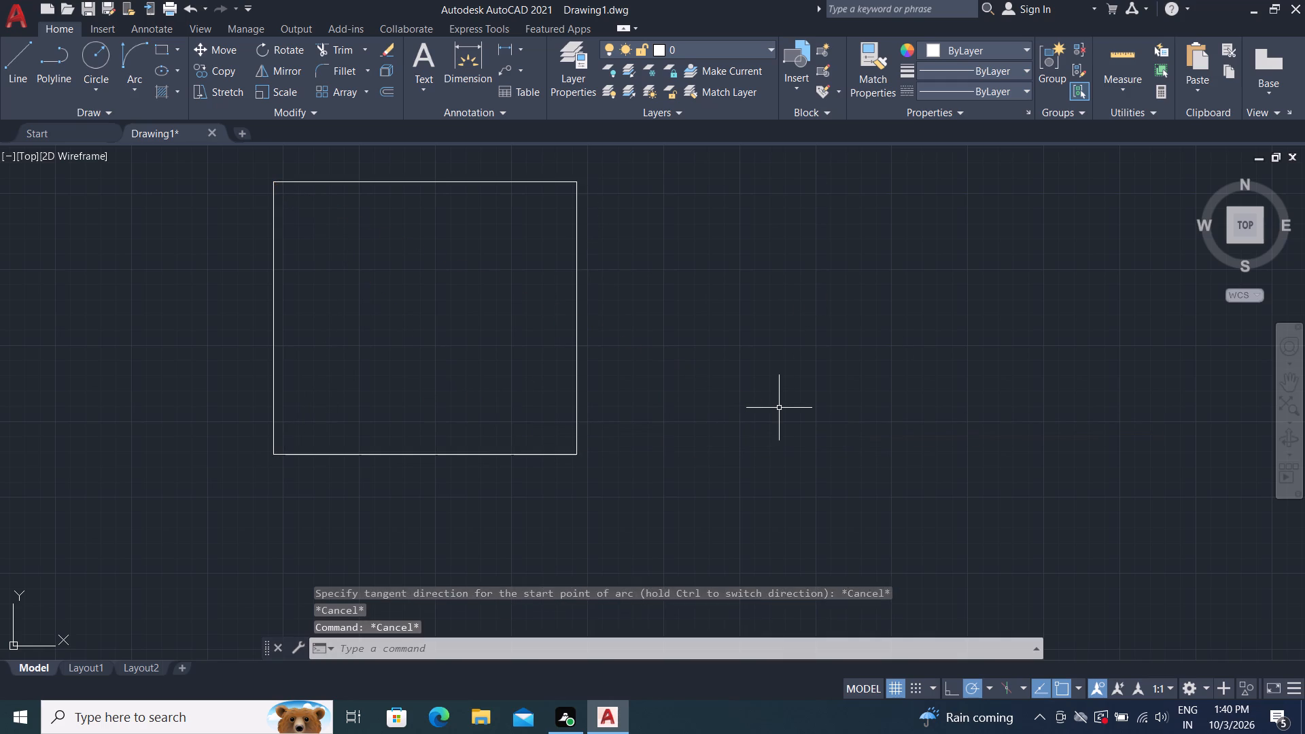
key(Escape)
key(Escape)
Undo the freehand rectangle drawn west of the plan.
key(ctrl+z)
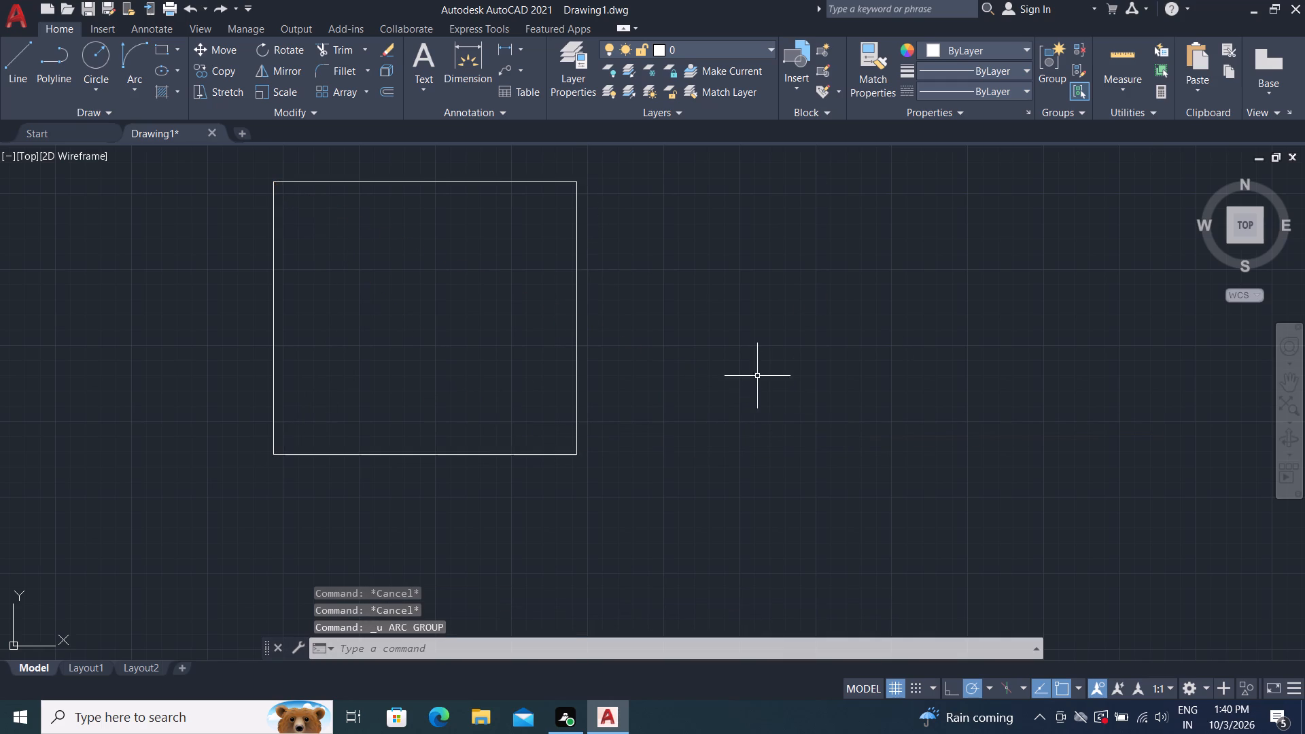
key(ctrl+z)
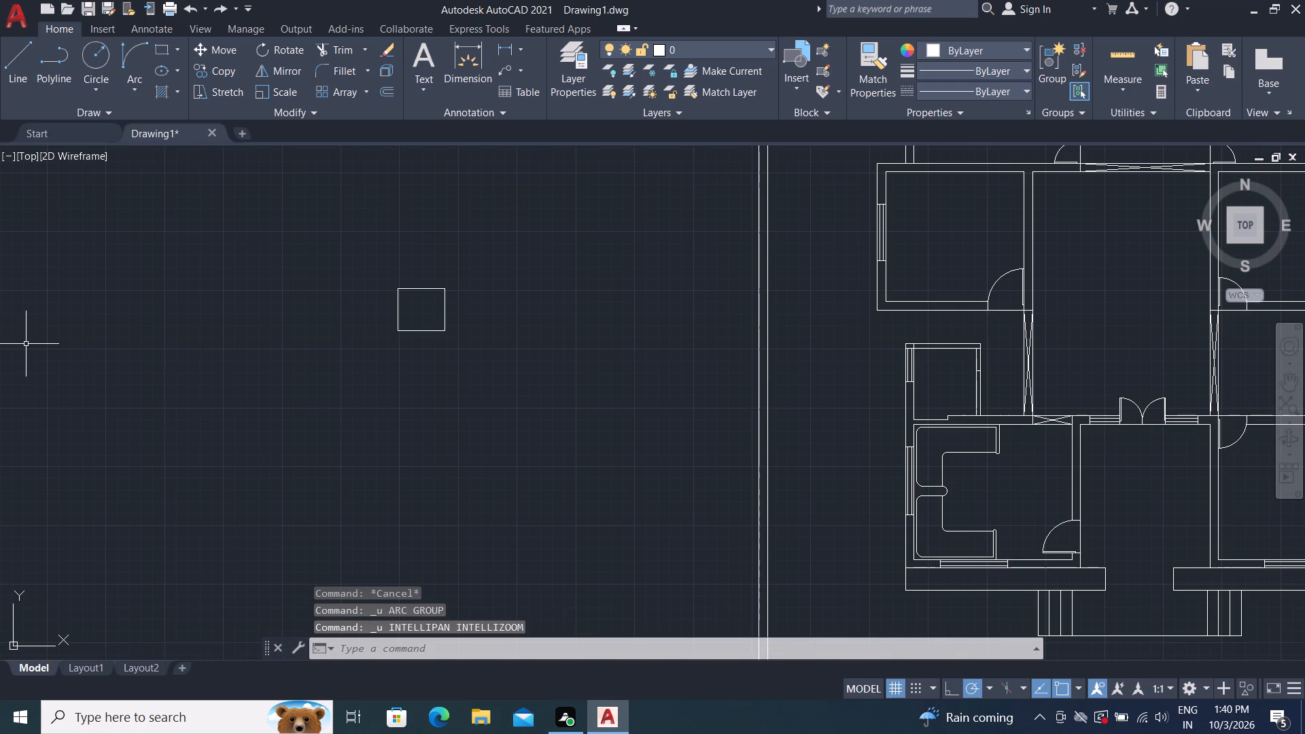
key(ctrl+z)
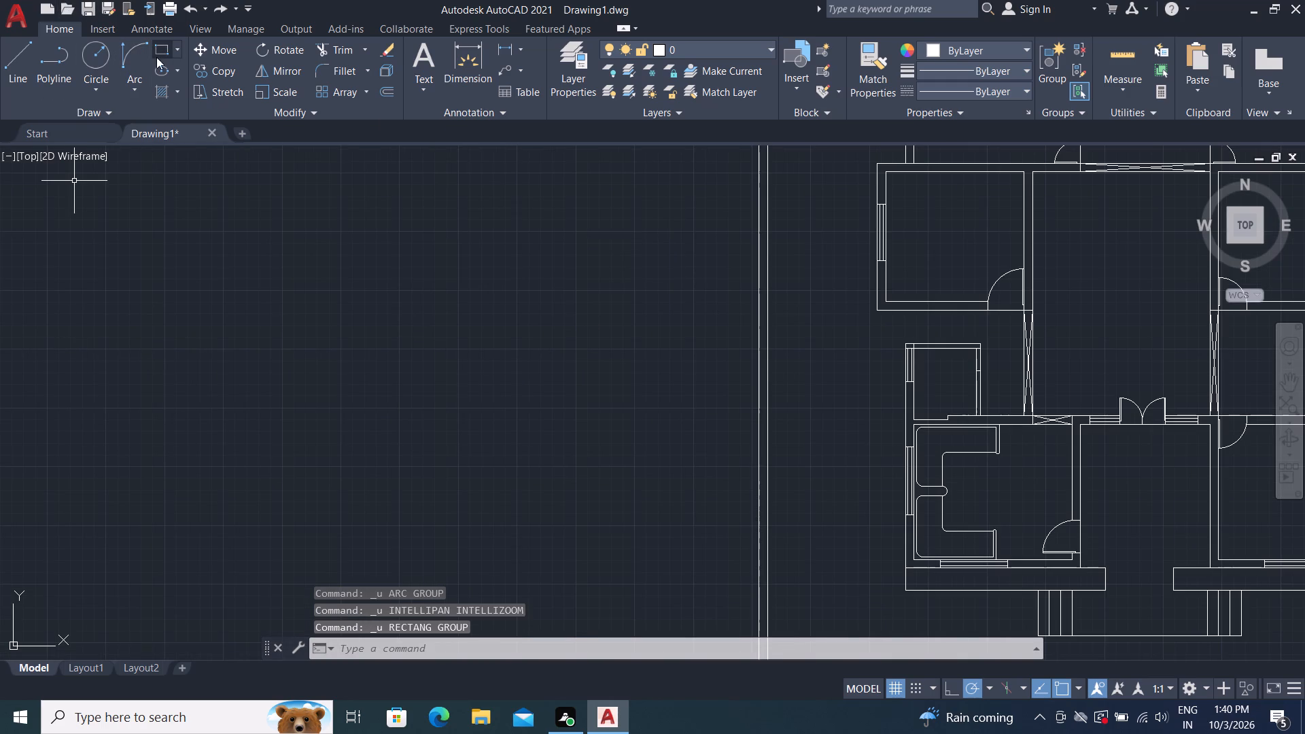
Draw a 1' by 1' rectangle by dimensions in the empty area west of the plan.
click(173, 48)
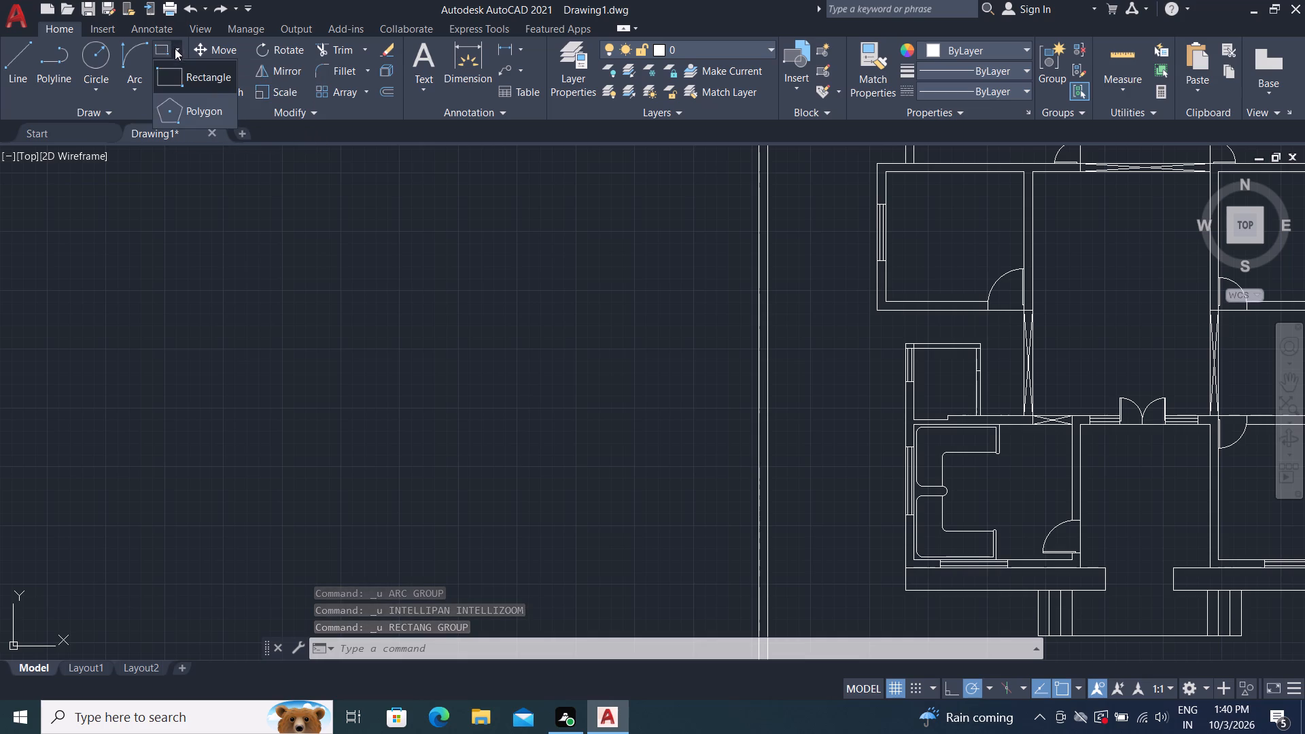
click(170, 81)
click(146, 260)
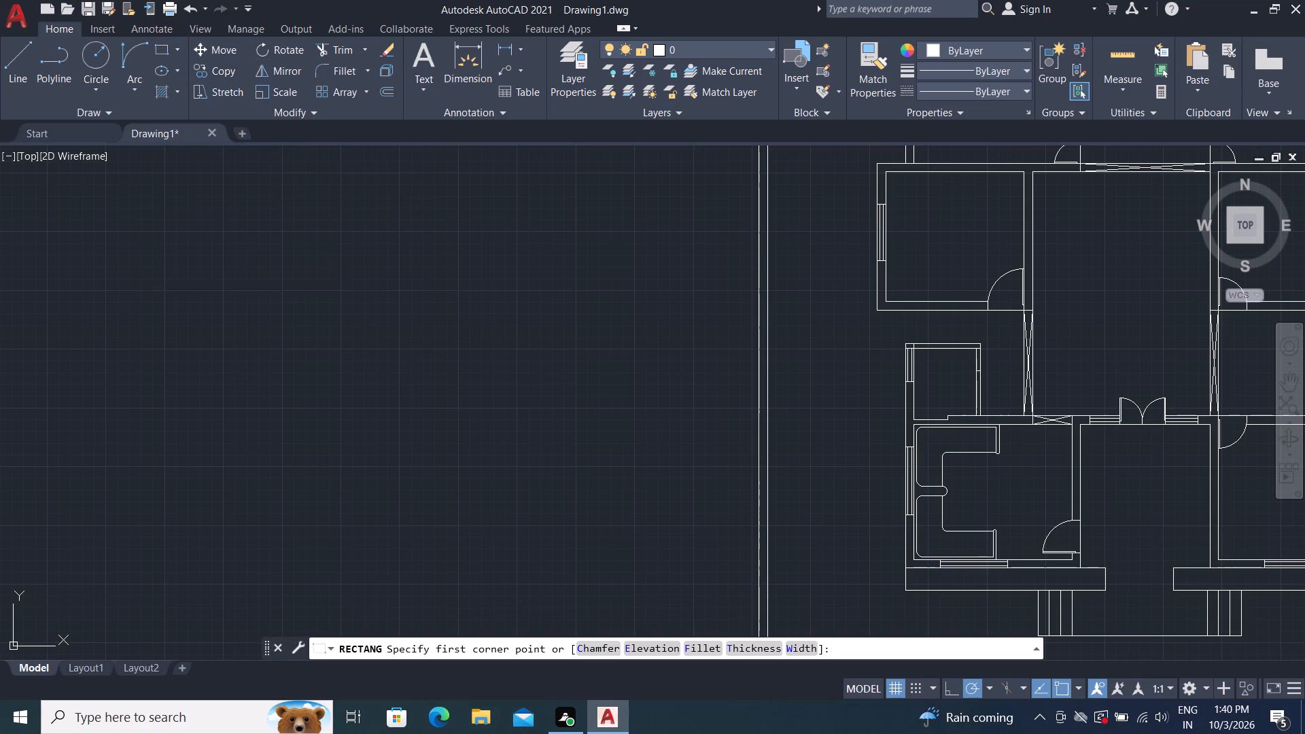
text(D)
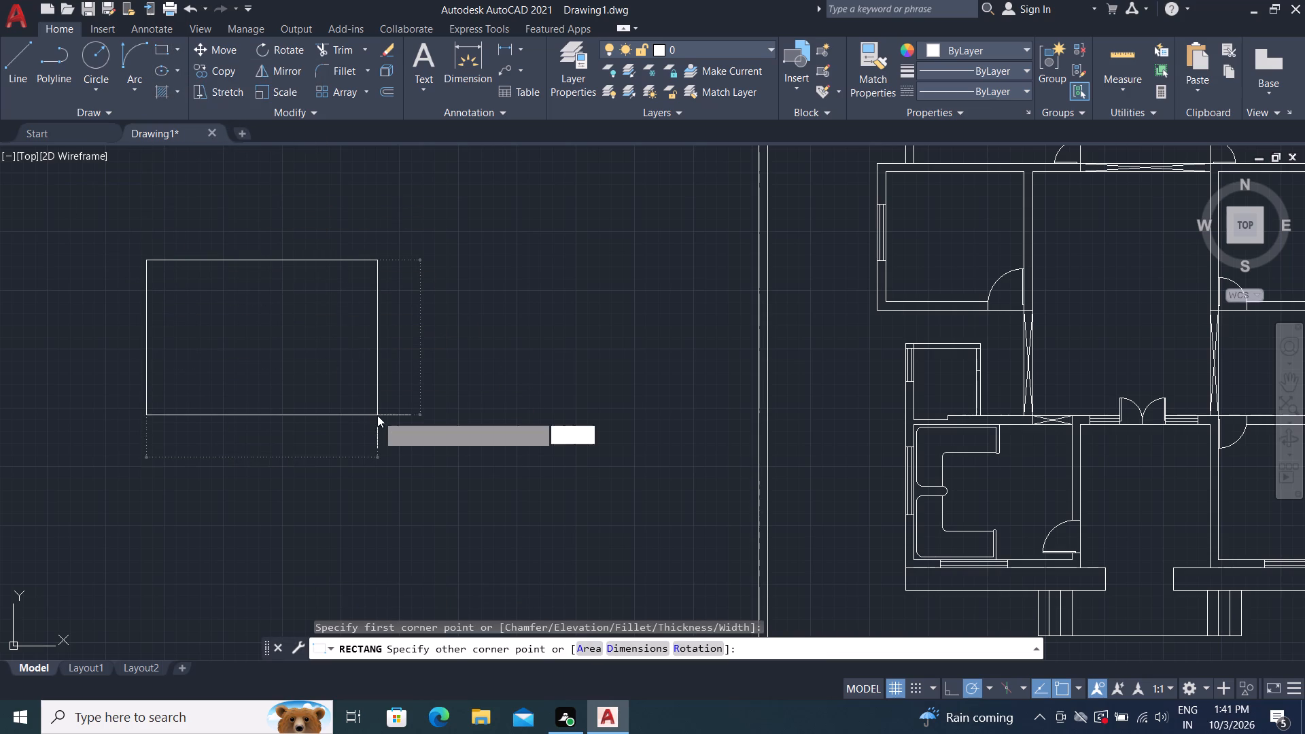
key(space)
key(1)
text(' 1')
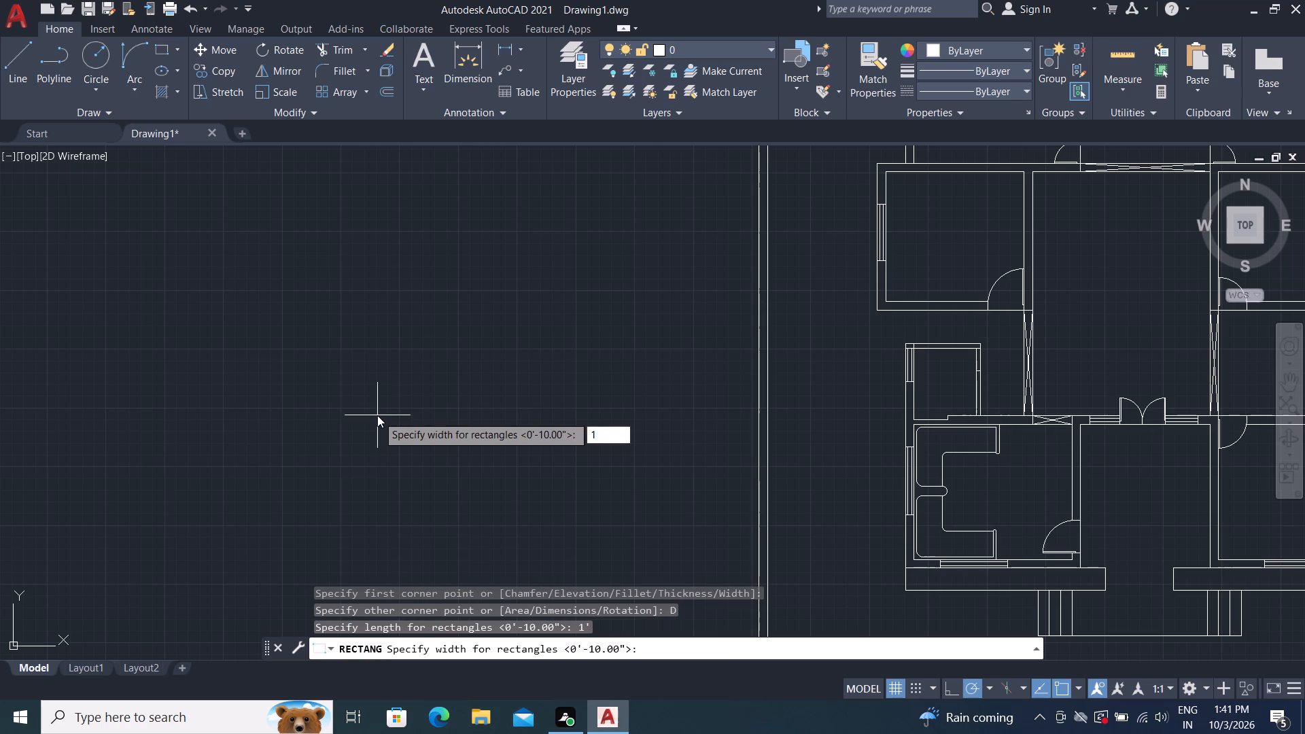
key(space)
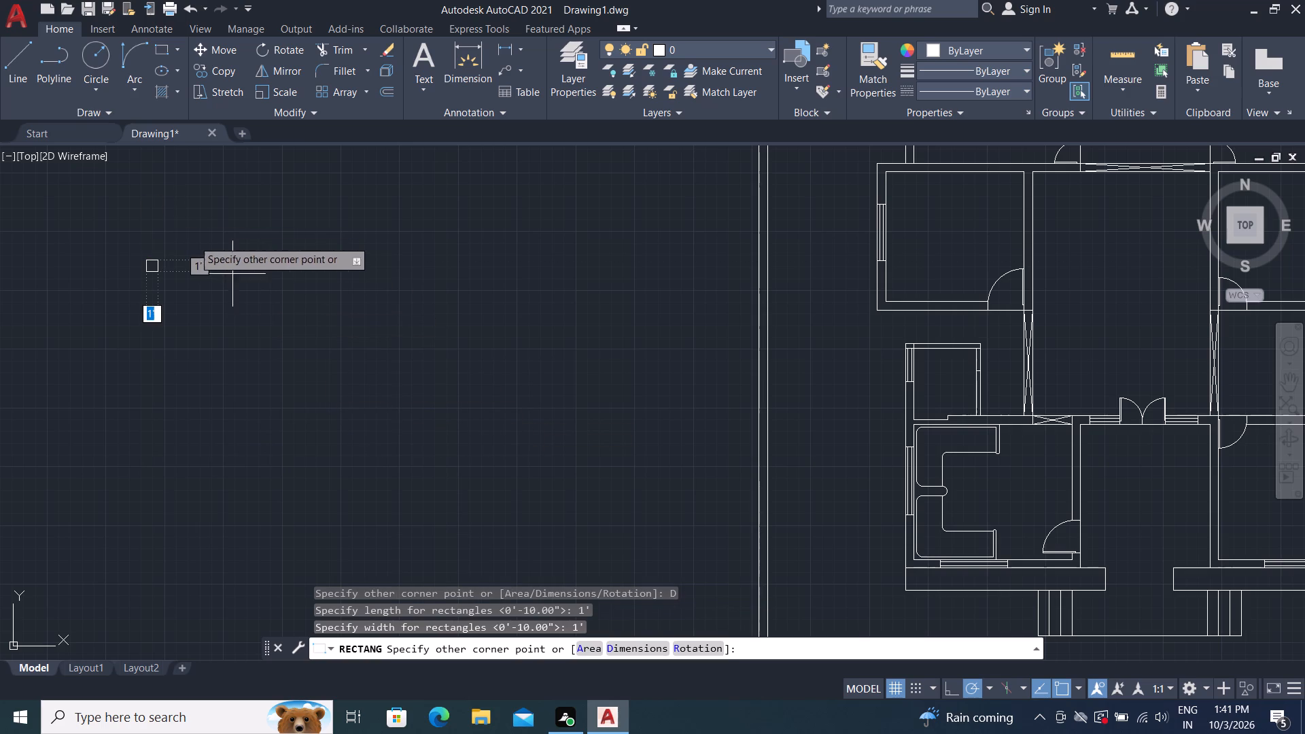
click(403, 316)
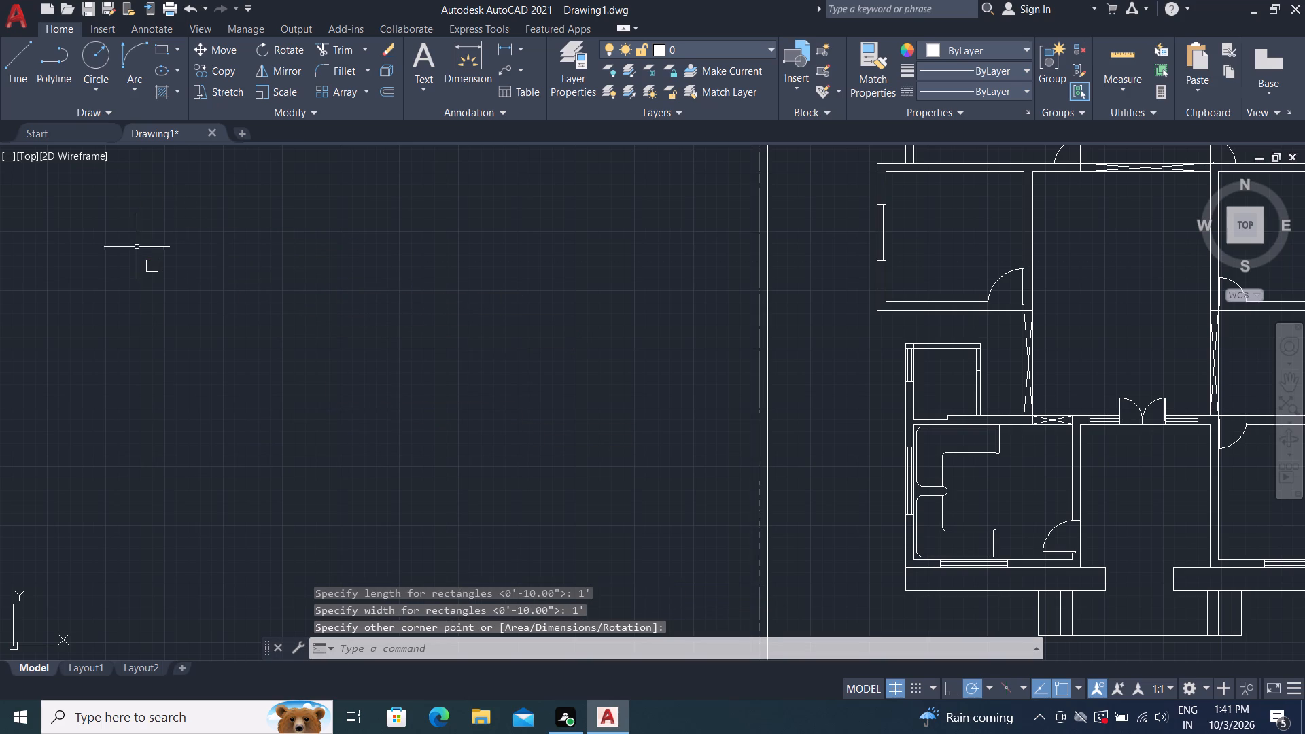
Scale the 1' square up freehand from its southwest corner to several times its size.
middle_drag(136, 249, 706, 350)
scroll(387, 321, up, 1)
scroll(453, 308, up, 6)
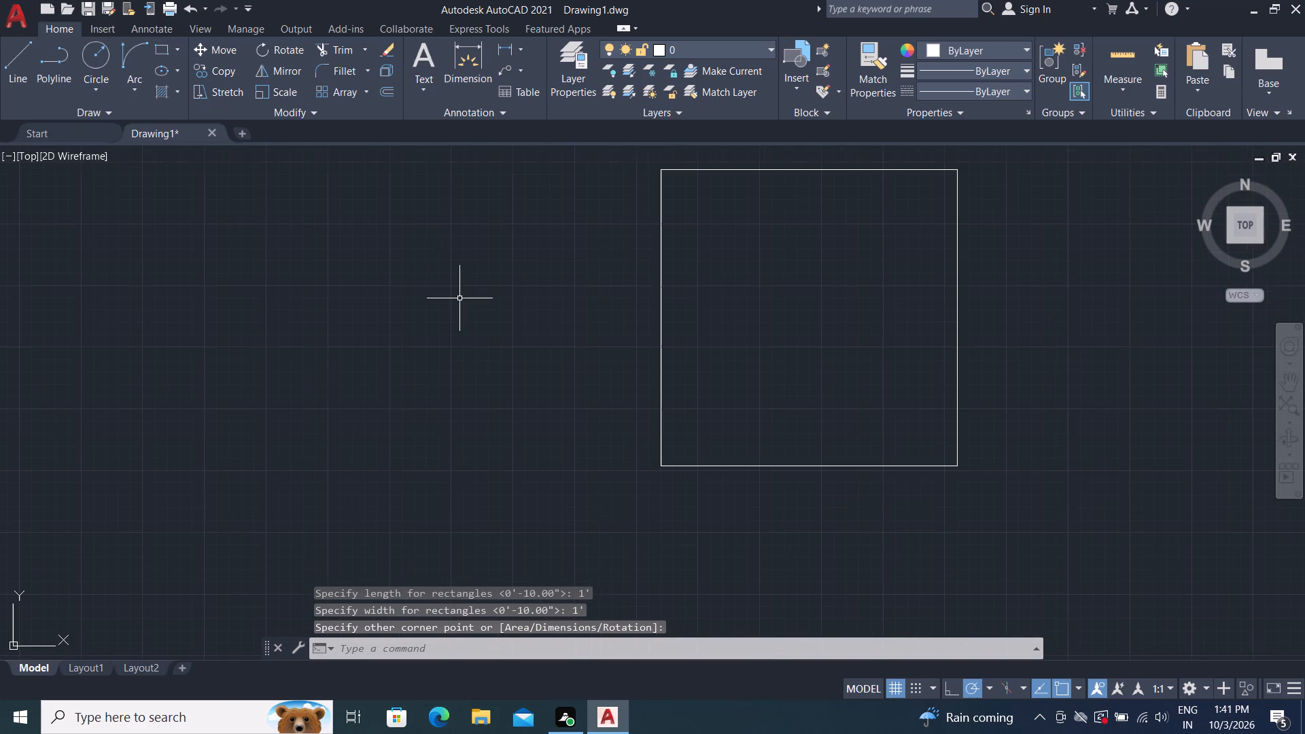
scroll(694, 309, down, 1)
text(SC)
key(space)
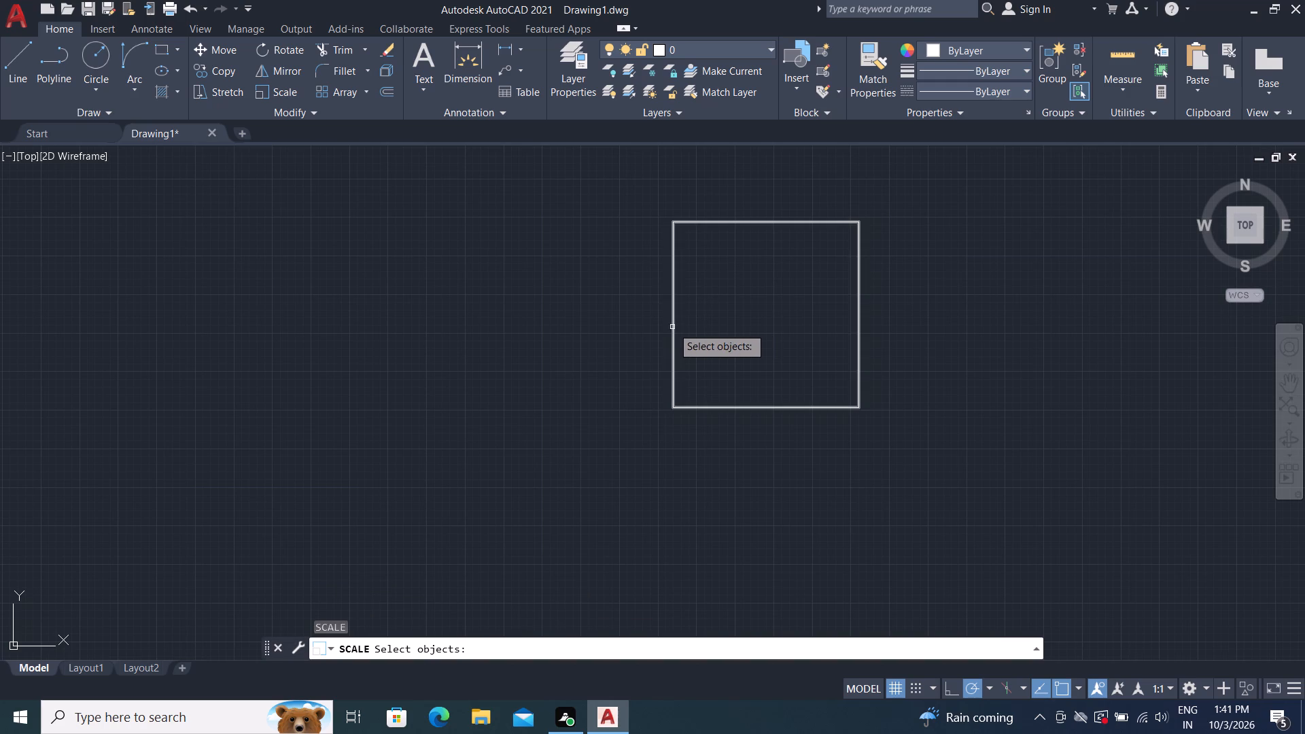
click(674, 327)
right_click(669, 330)
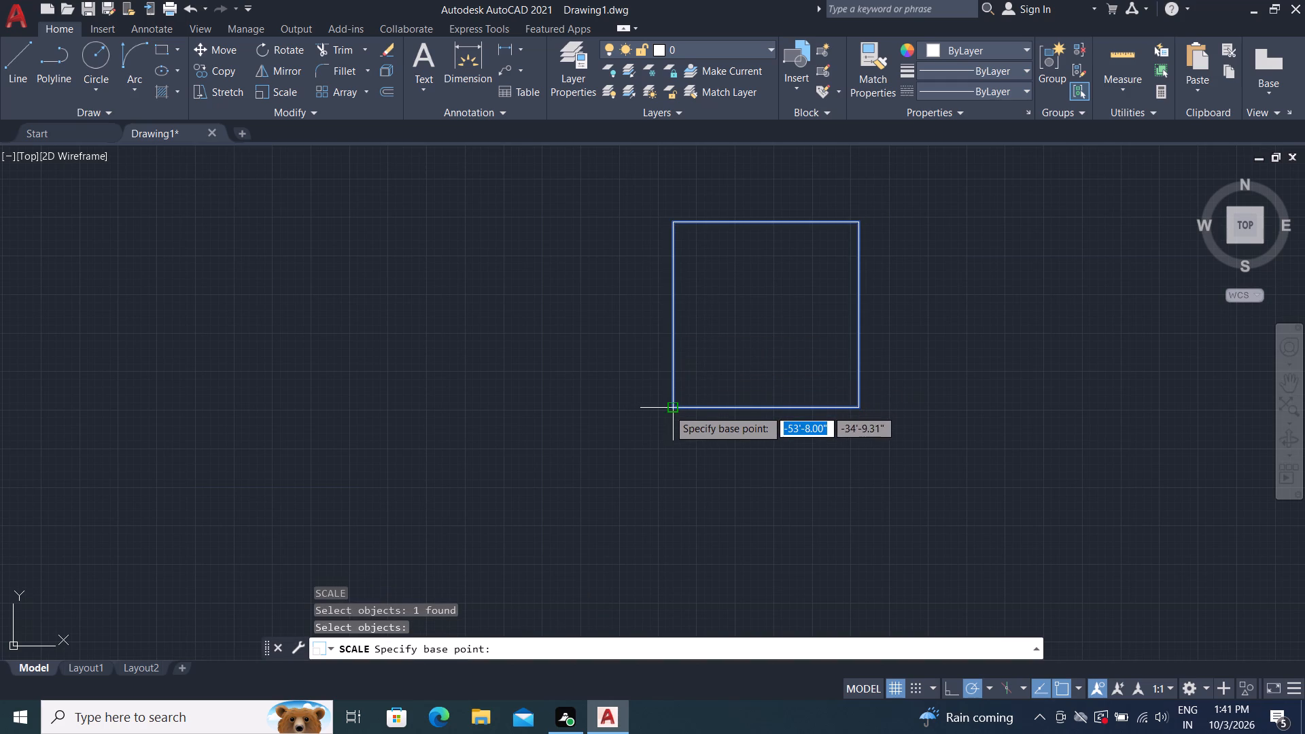
click(671, 410)
scroll(710, 311, down, 3)
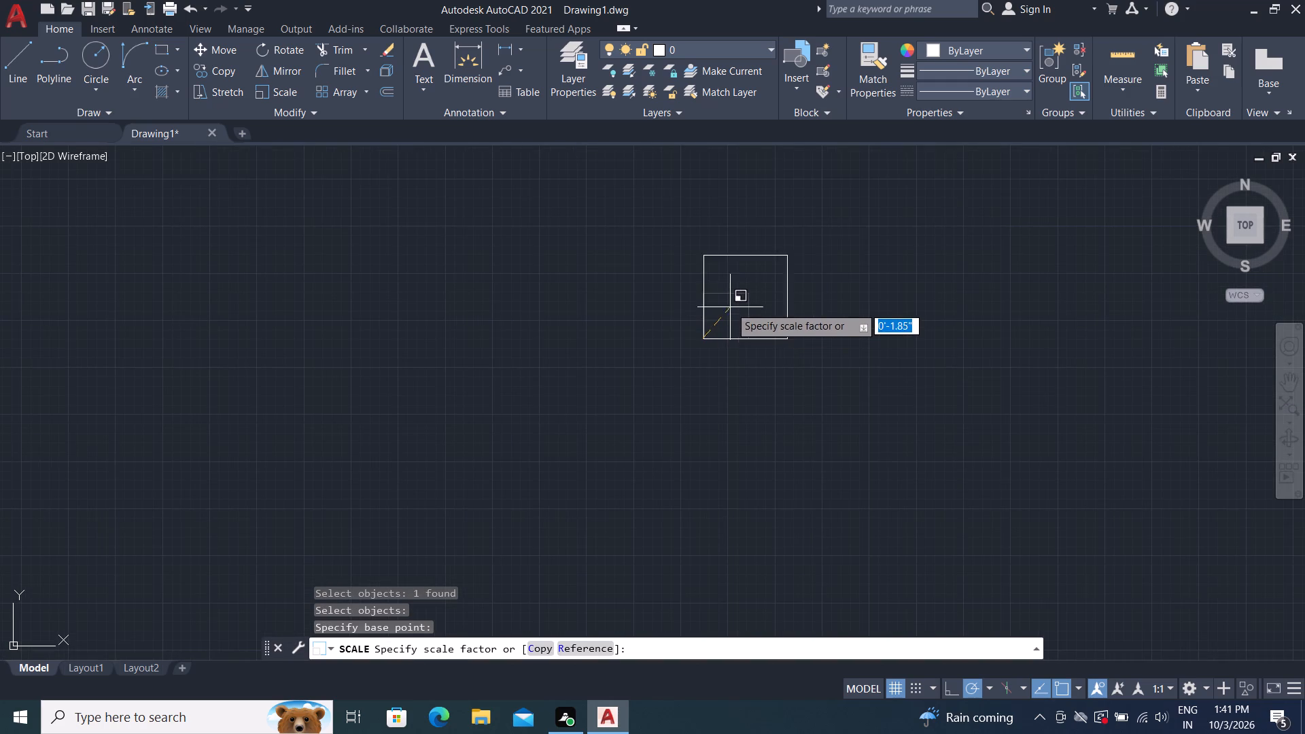
scroll(739, 293, down, 2)
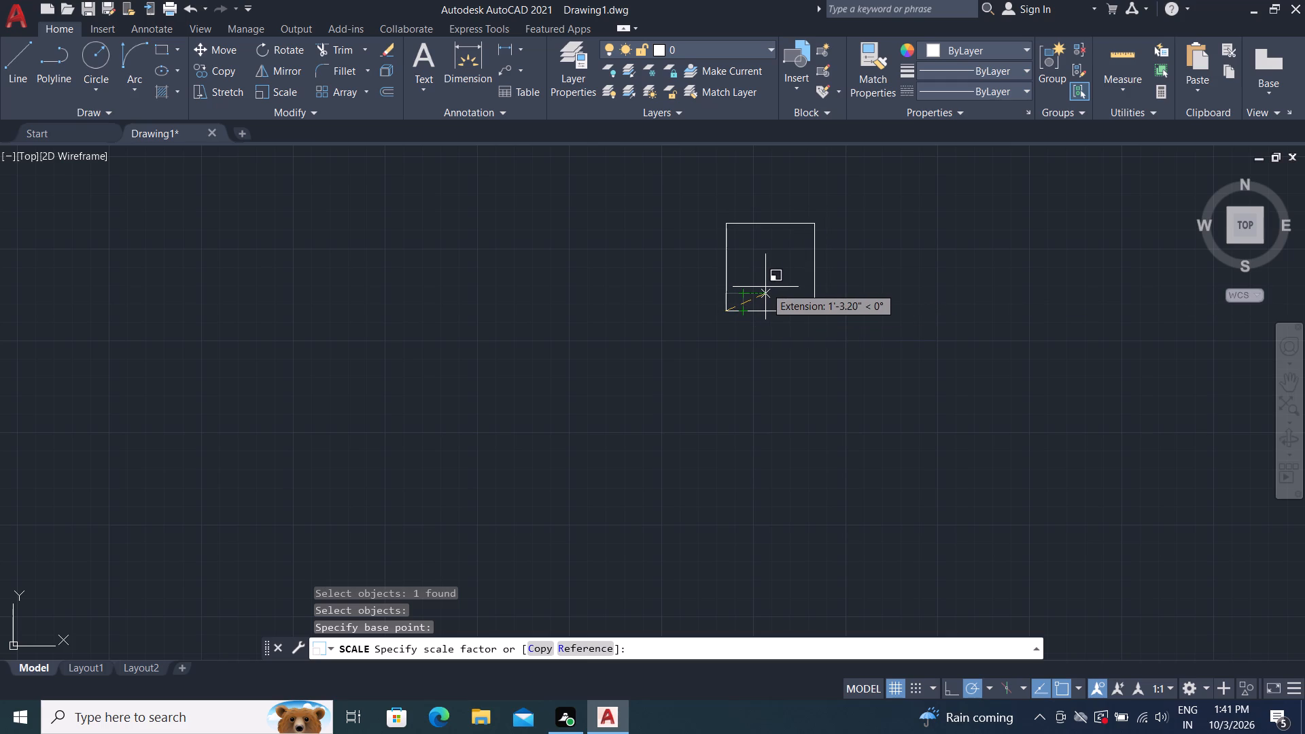
click(761, 285)
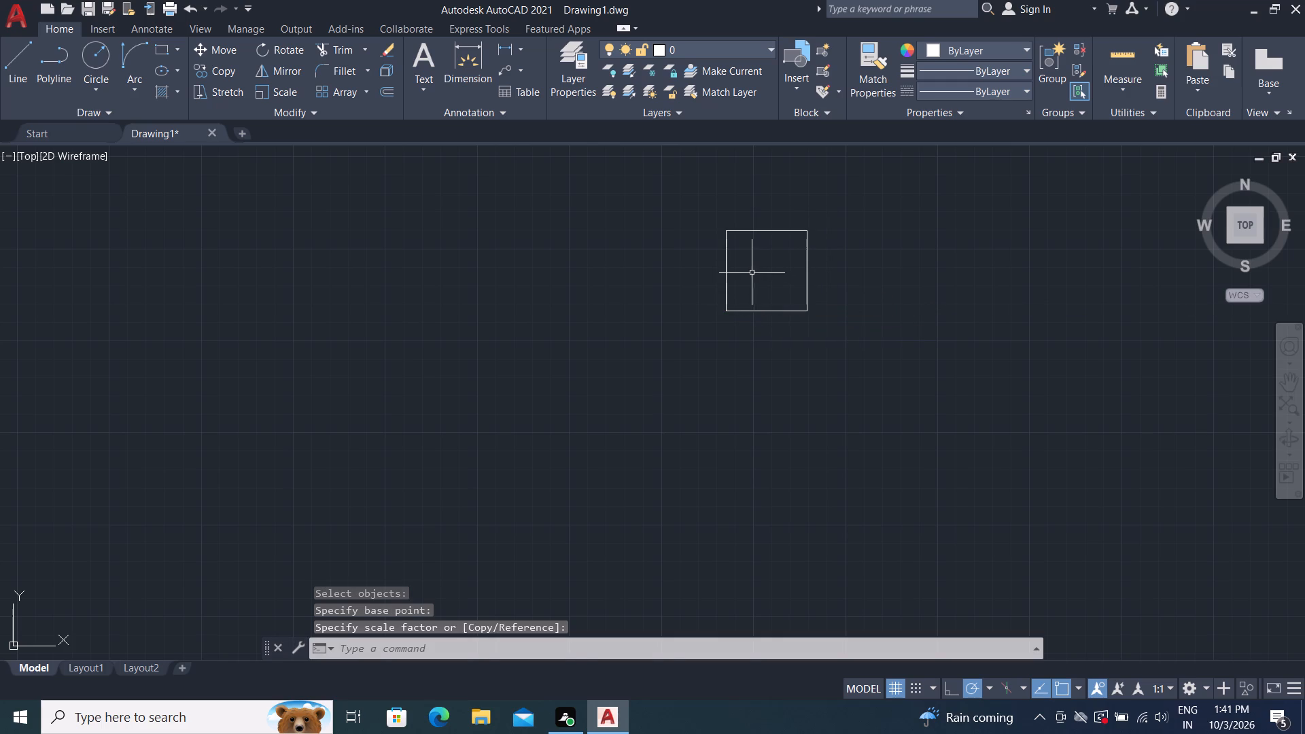
Draw a start-end-direction arc on the square's west side between its corners, bowing inward with its tangent aimed at the southeast corner.
middle_drag(746, 277, 676, 389)
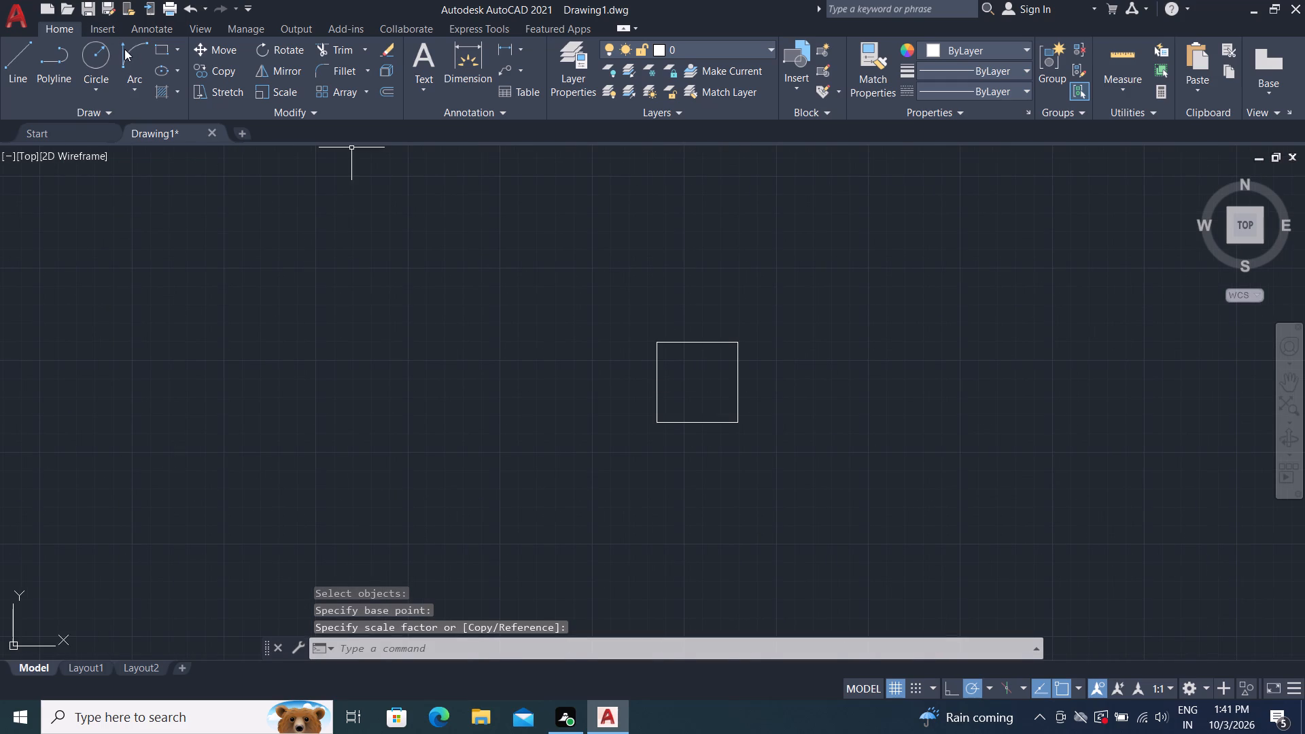
click(131, 44)
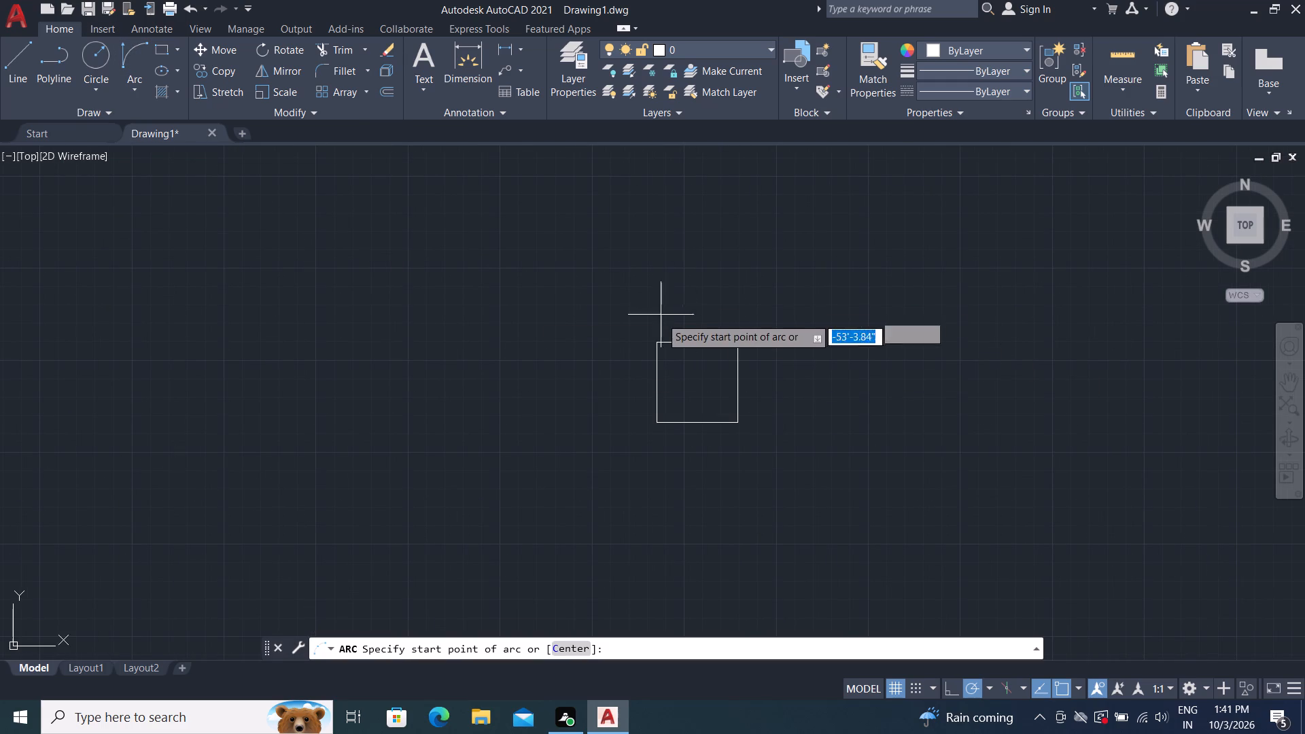
click(661, 343)
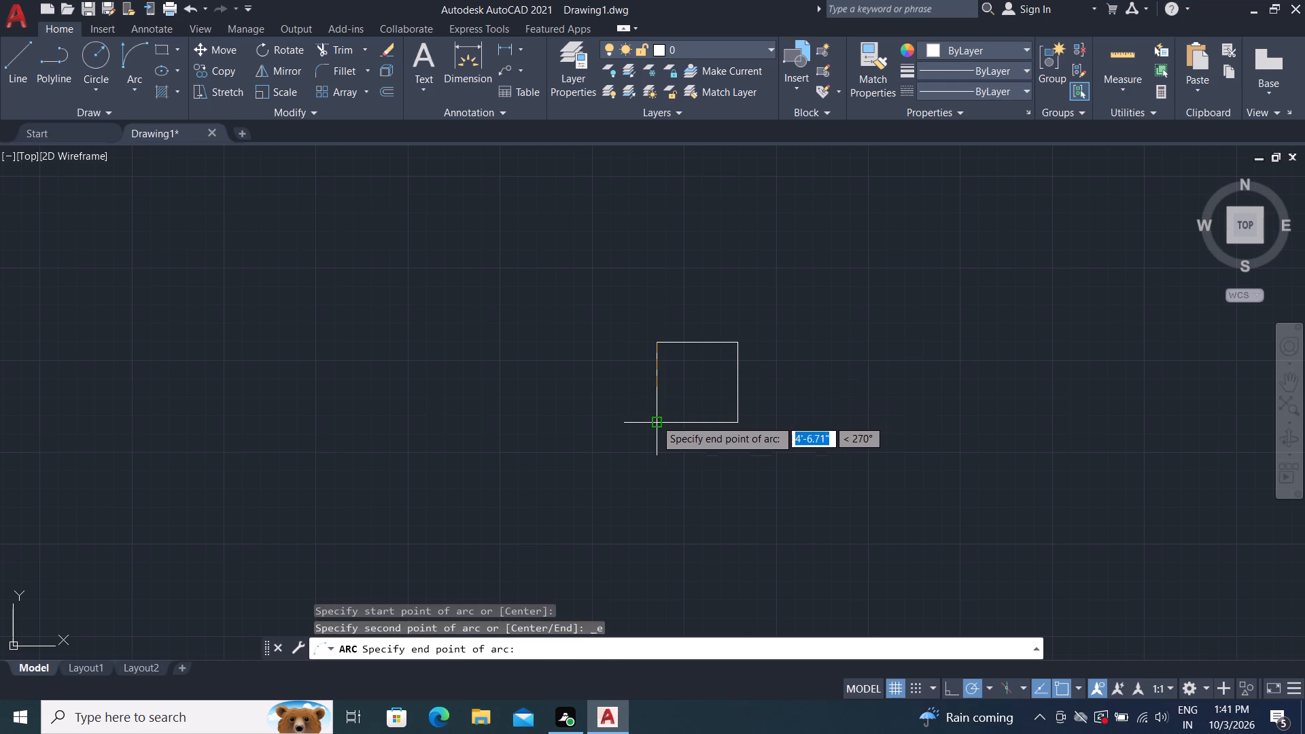
click(664, 419)
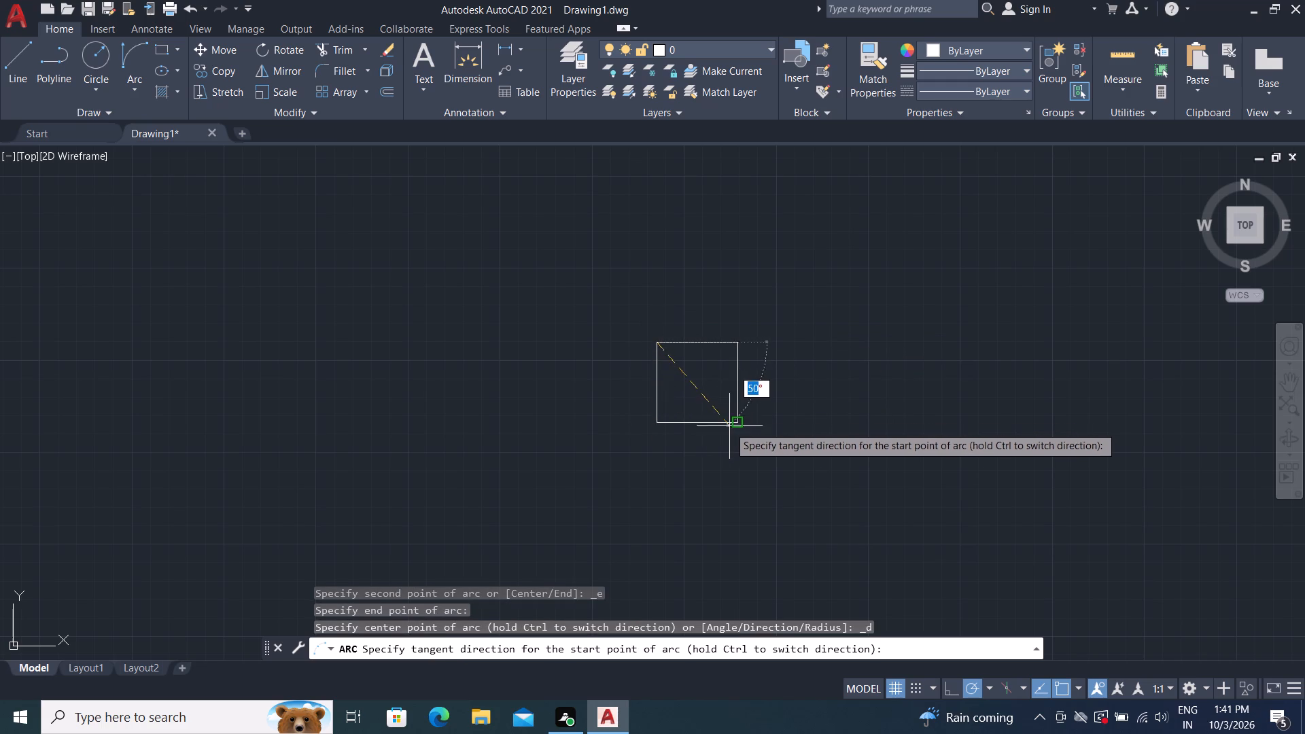
click(735, 423)
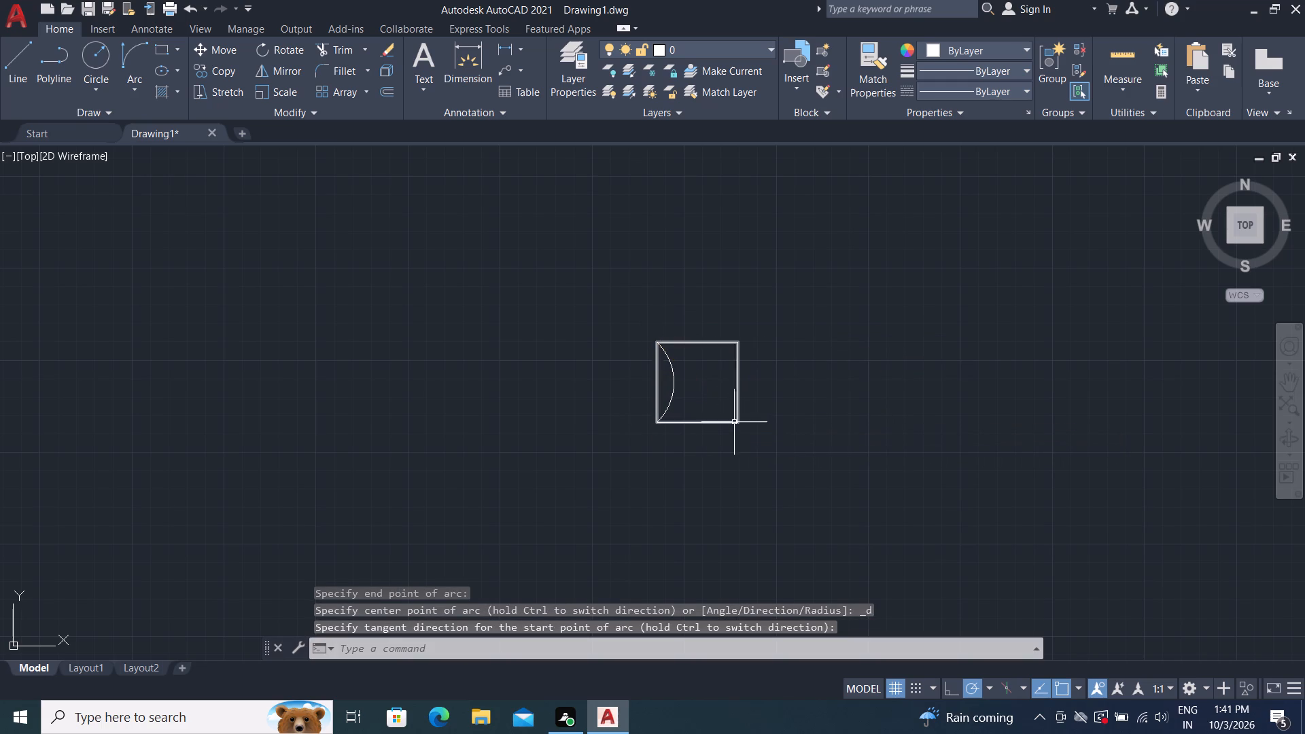
Draw a matching inward-bowing arc between the square's two north corners, with its start tangent aimed at the southeast corner.
click(126, 50)
scroll(741, 415, up, 4)
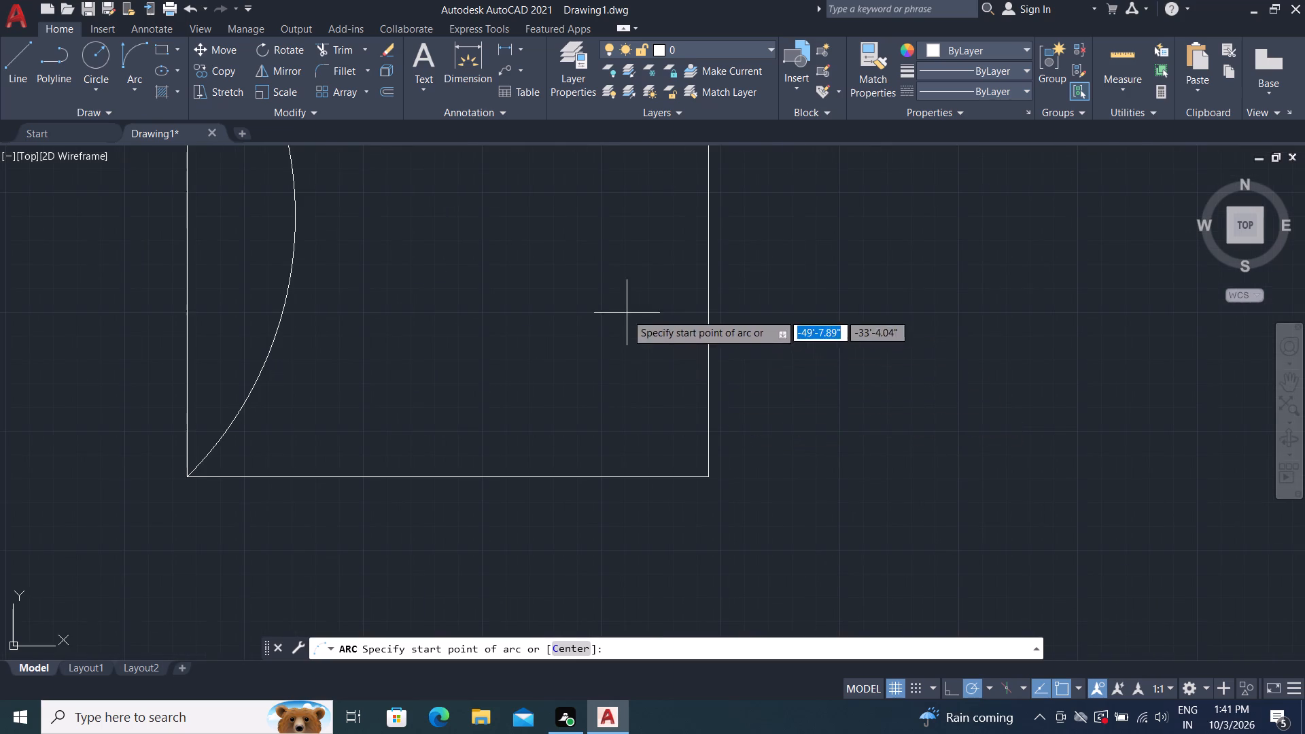
middle_drag(630, 334, 820, 578)
scroll(788, 528, down, 1)
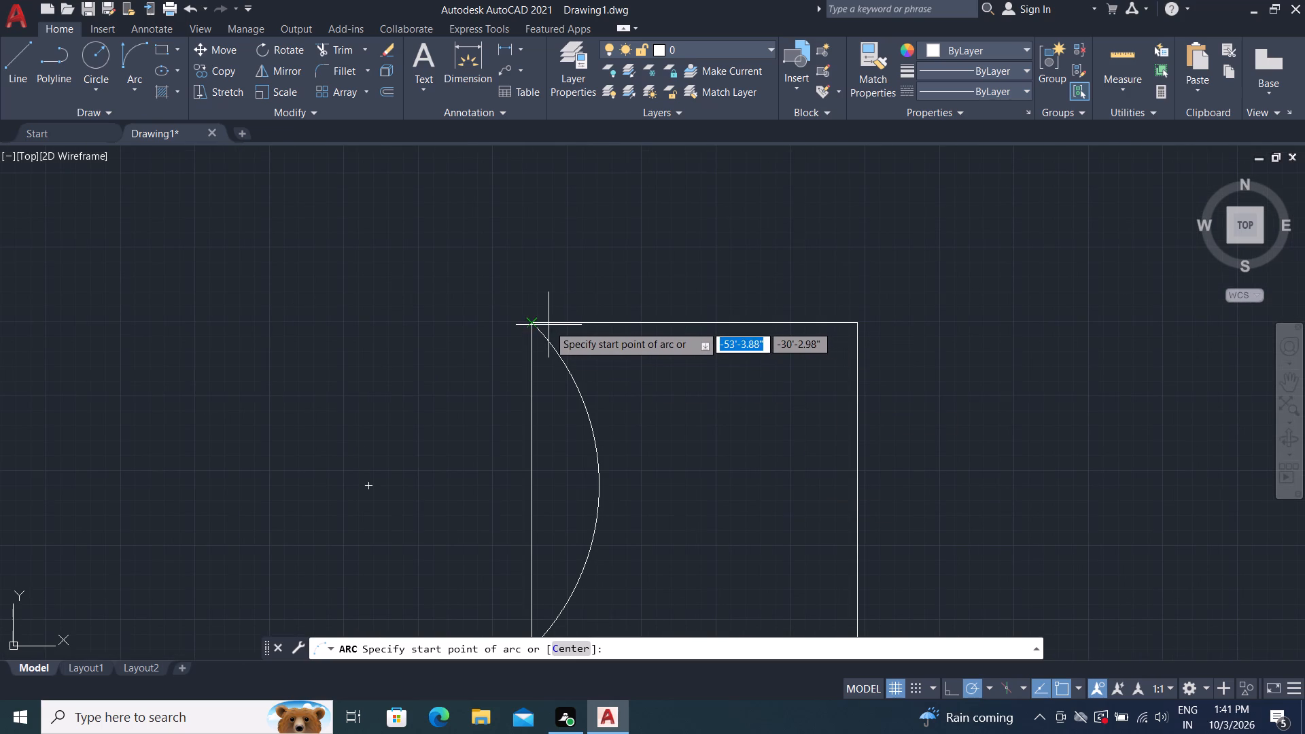
click(535, 322)
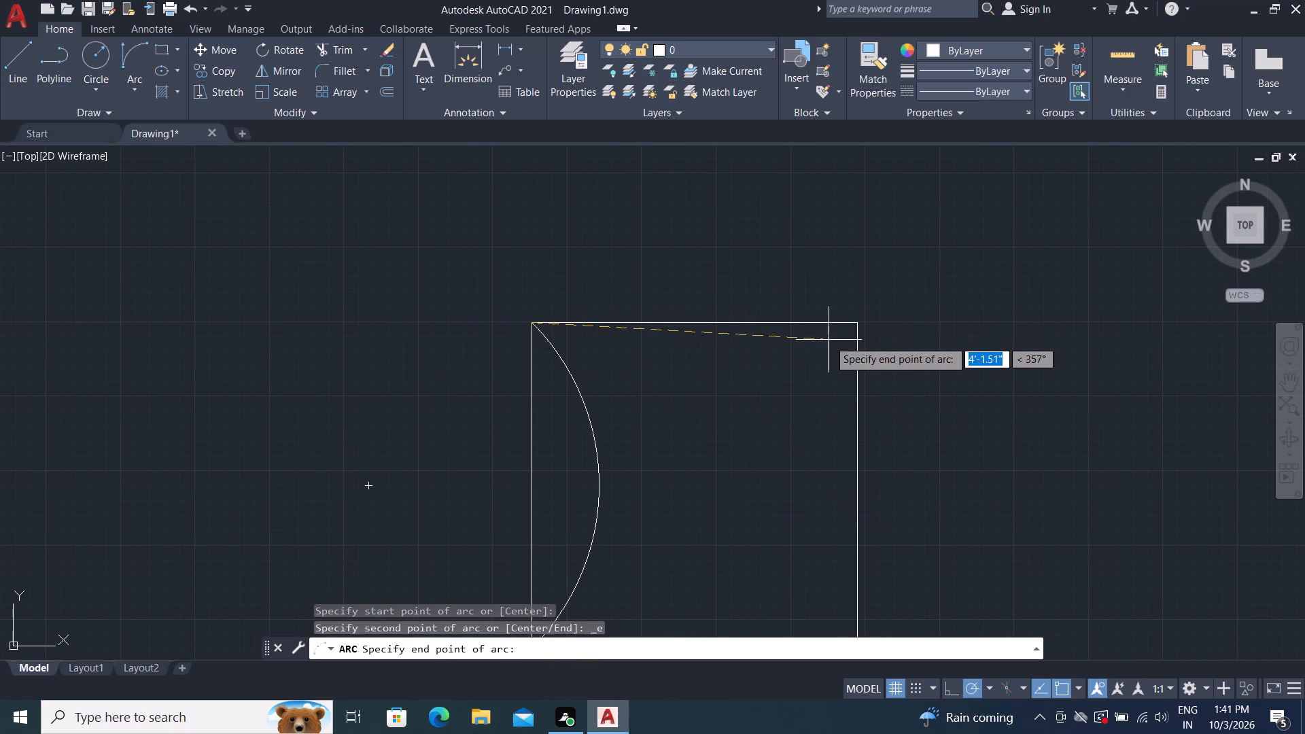
click(858, 324)
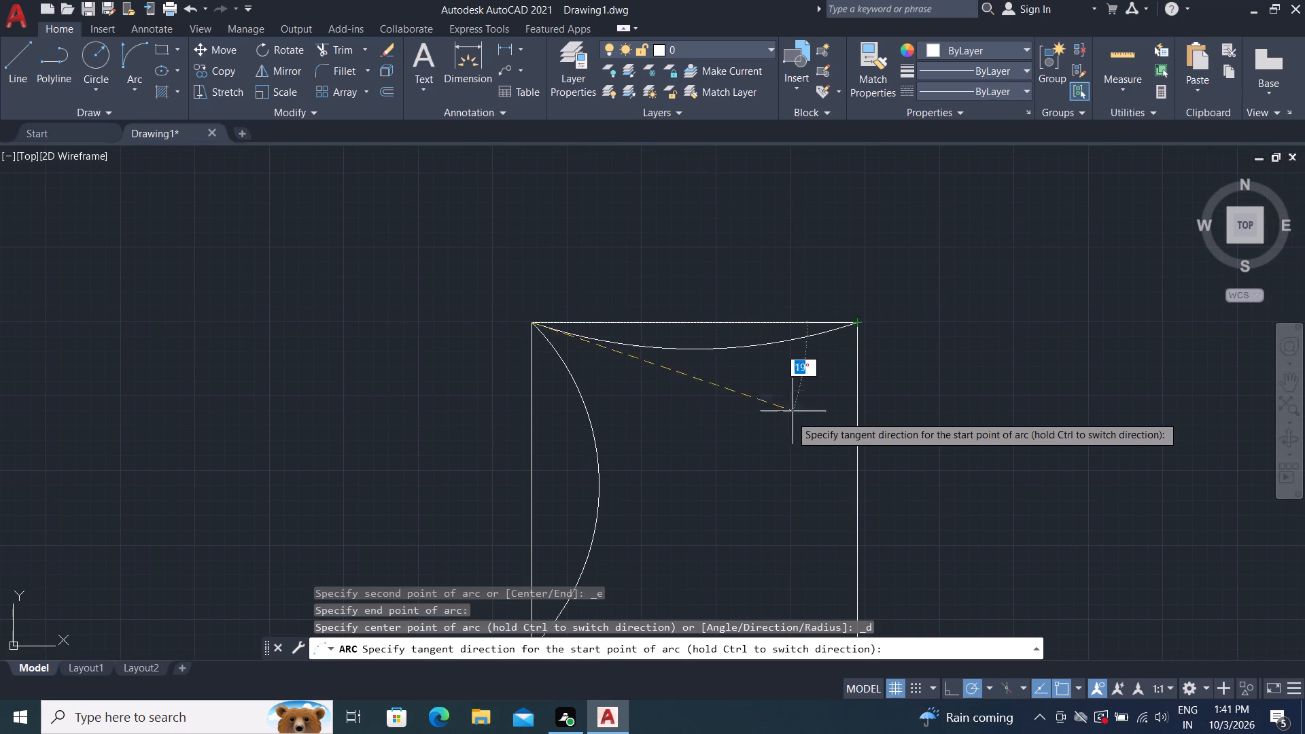
middle_drag(788, 429, 866, 132)
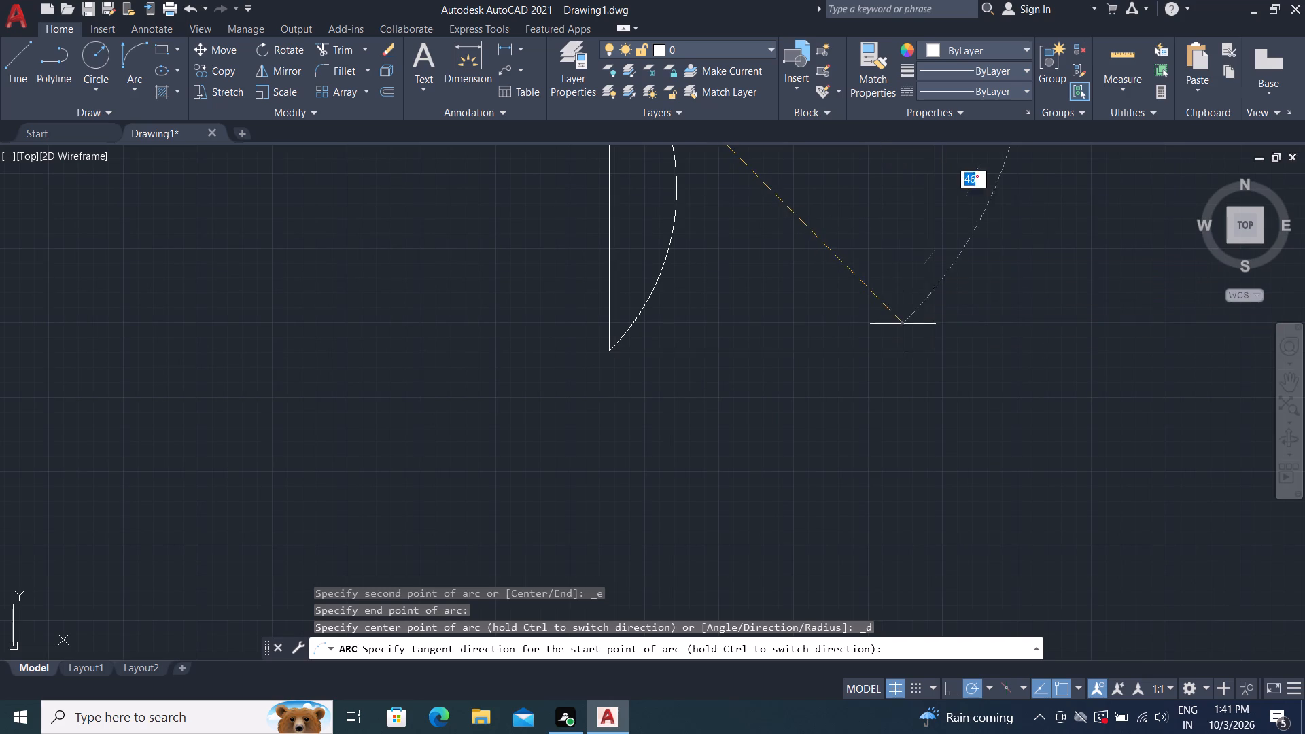
scroll(916, 330, down, 2)
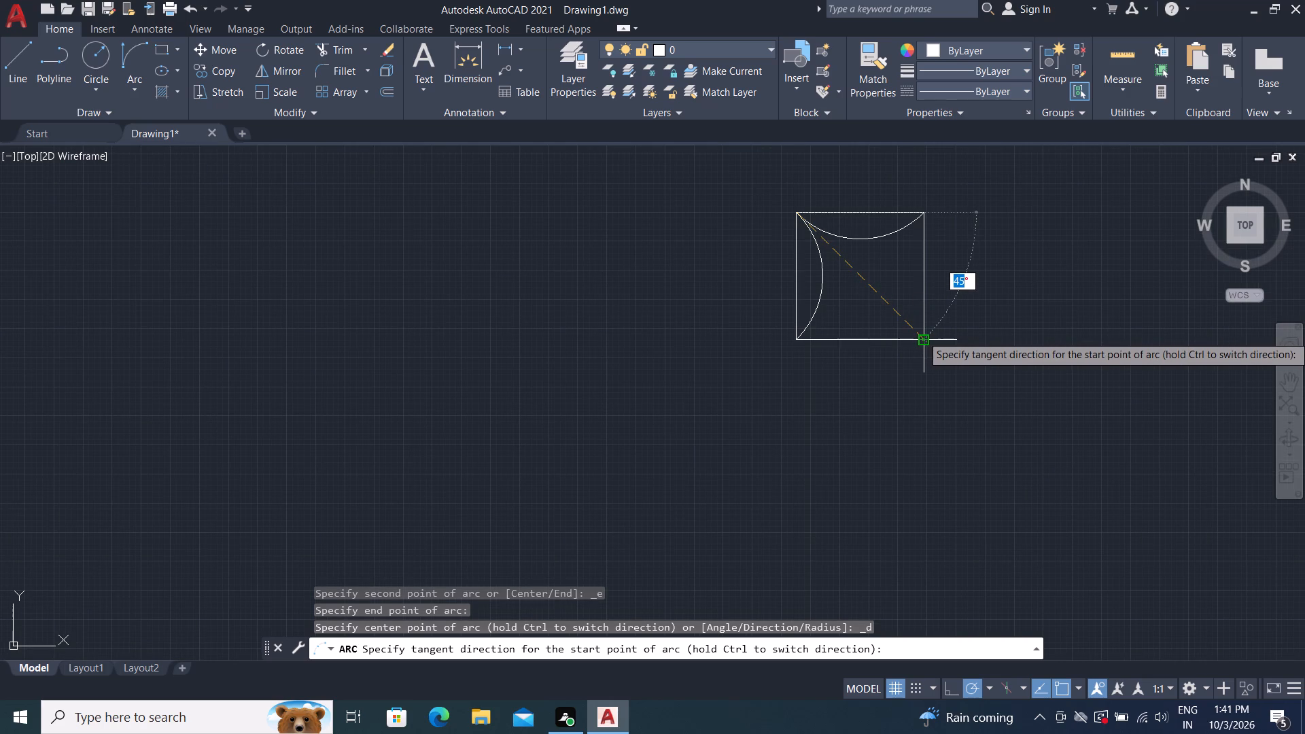
click(924, 334)
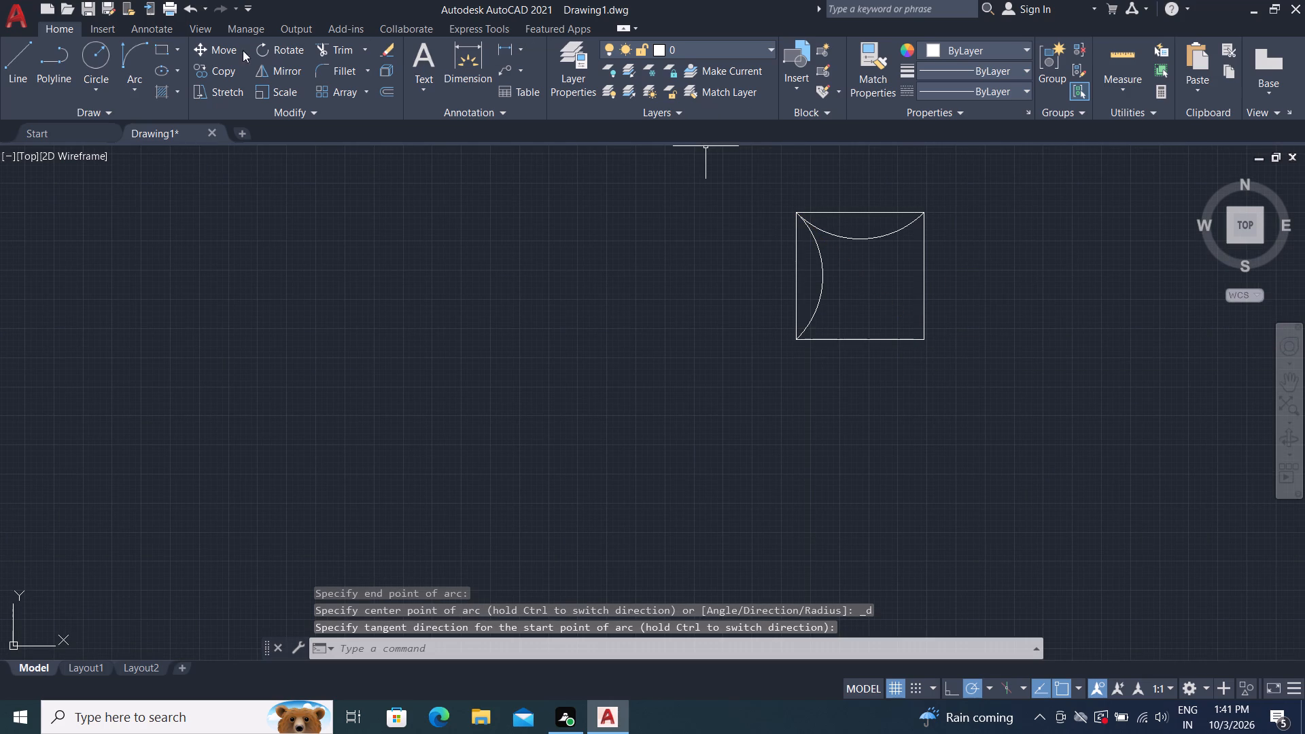
Draw matching inward-bowing arcs along the square's east and south sides, with each start tangent aimed at the diagonally opposite corner.
click(124, 43)
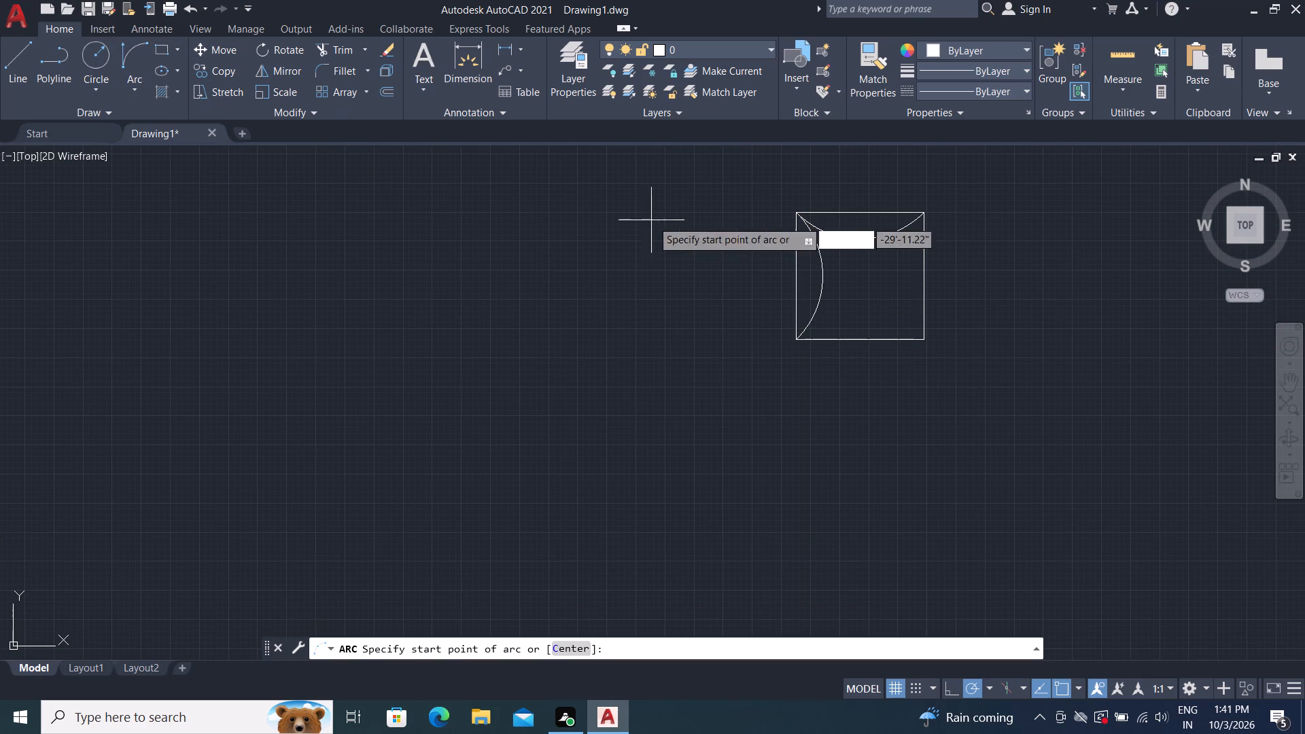
click(924, 213)
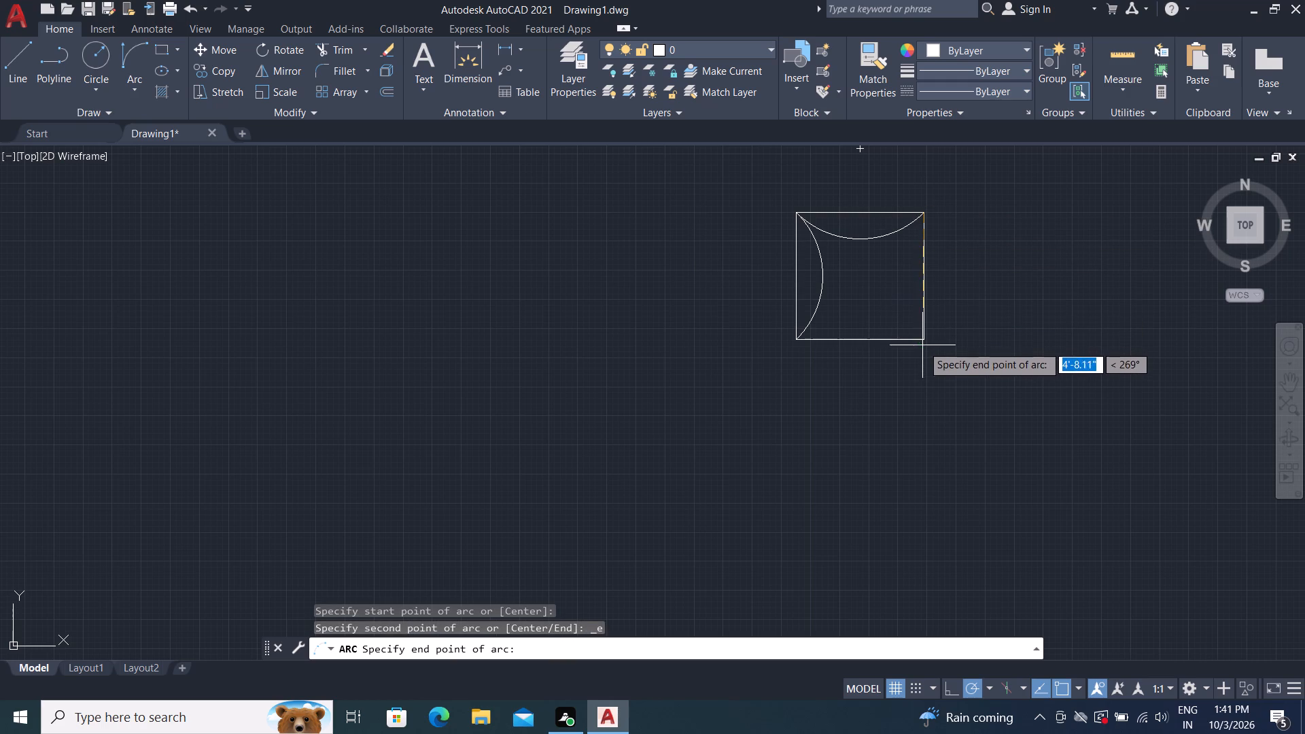
click(924, 340)
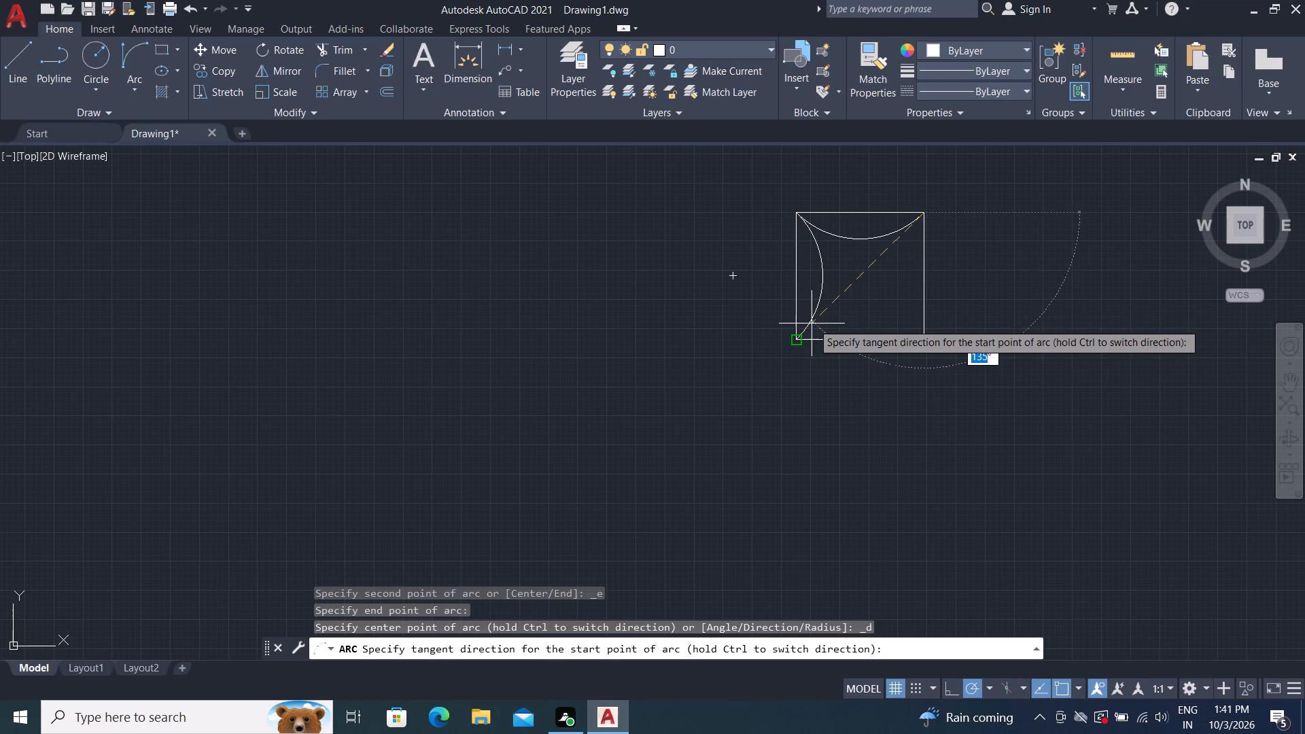
click(797, 340)
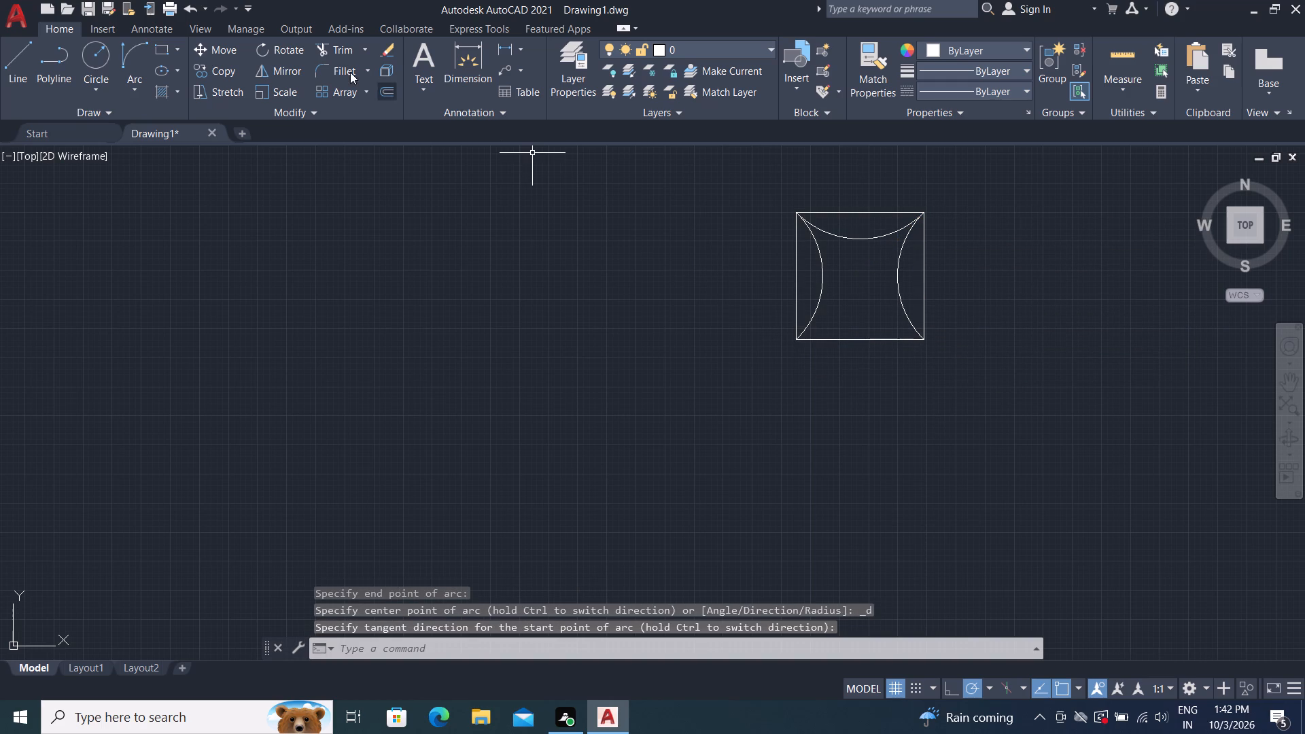
click(130, 43)
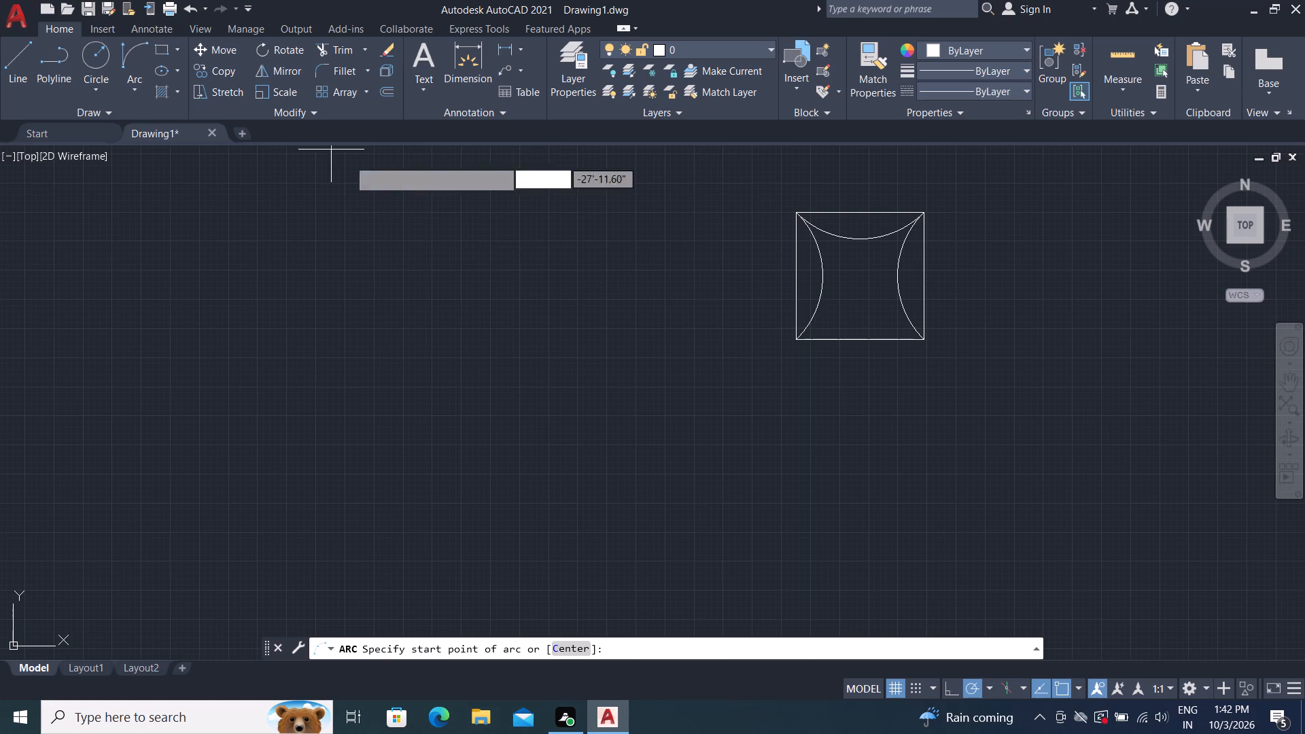
click(794, 335)
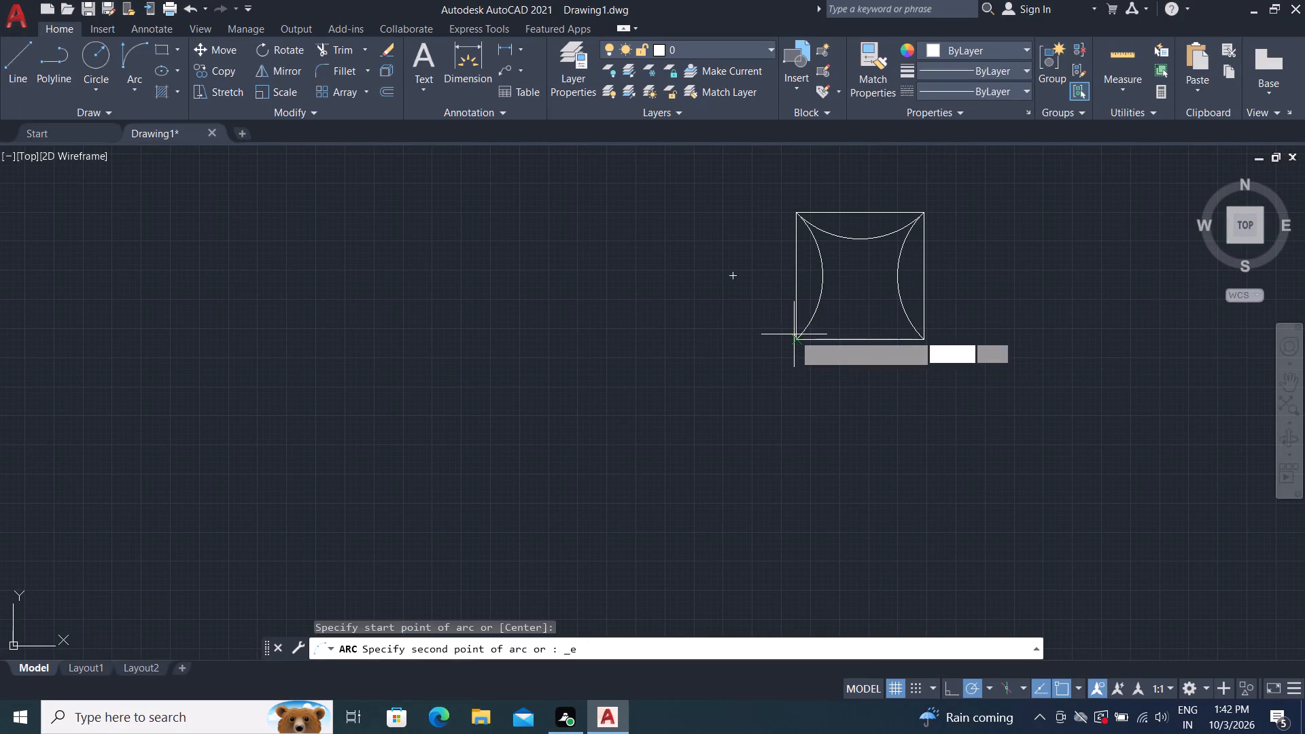
click(922, 336)
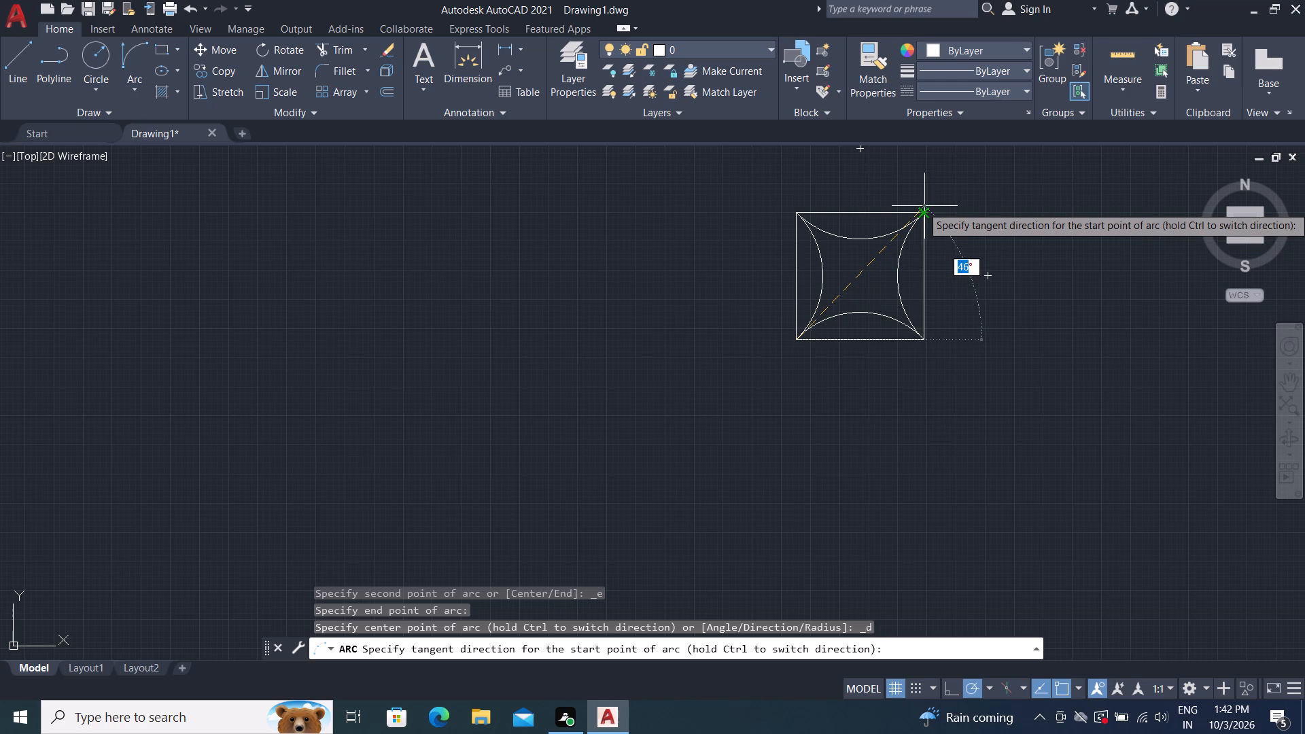
click(927, 212)
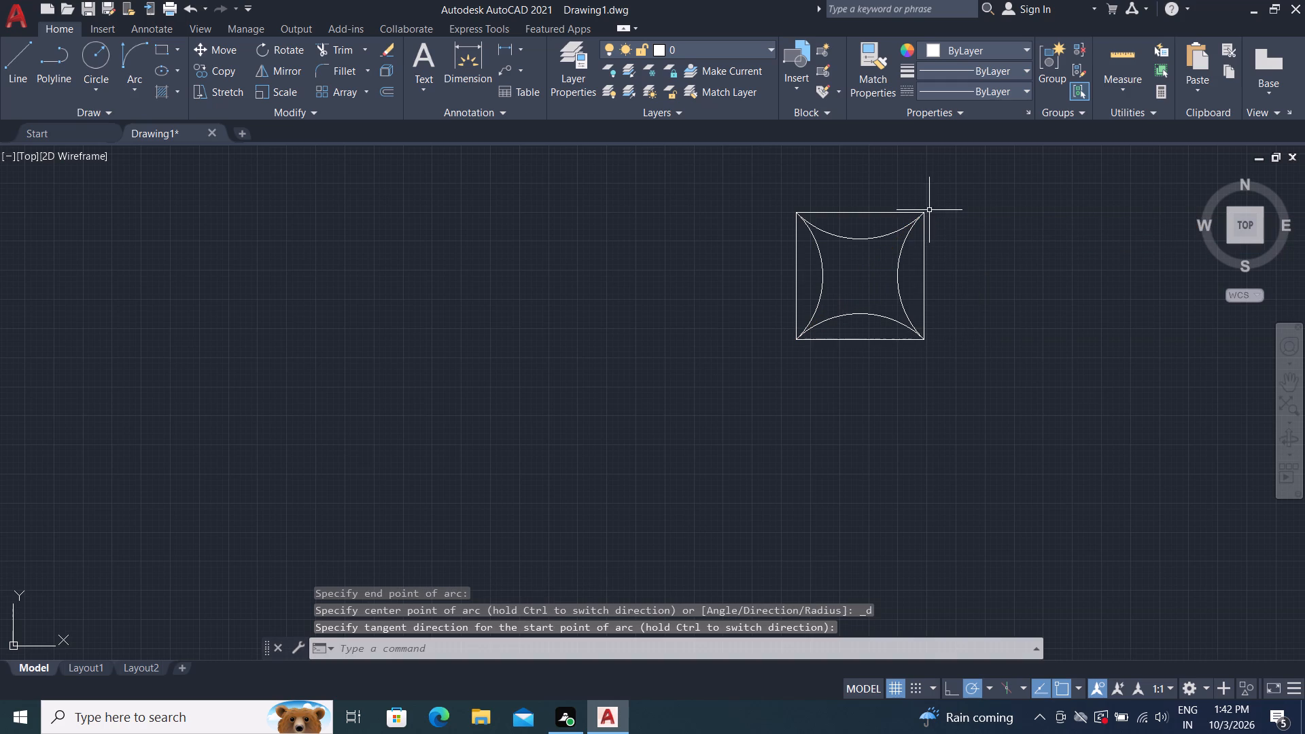
Trim away the square's four straight sides, leaving only the four inward-curving arcs.
click(330, 48)
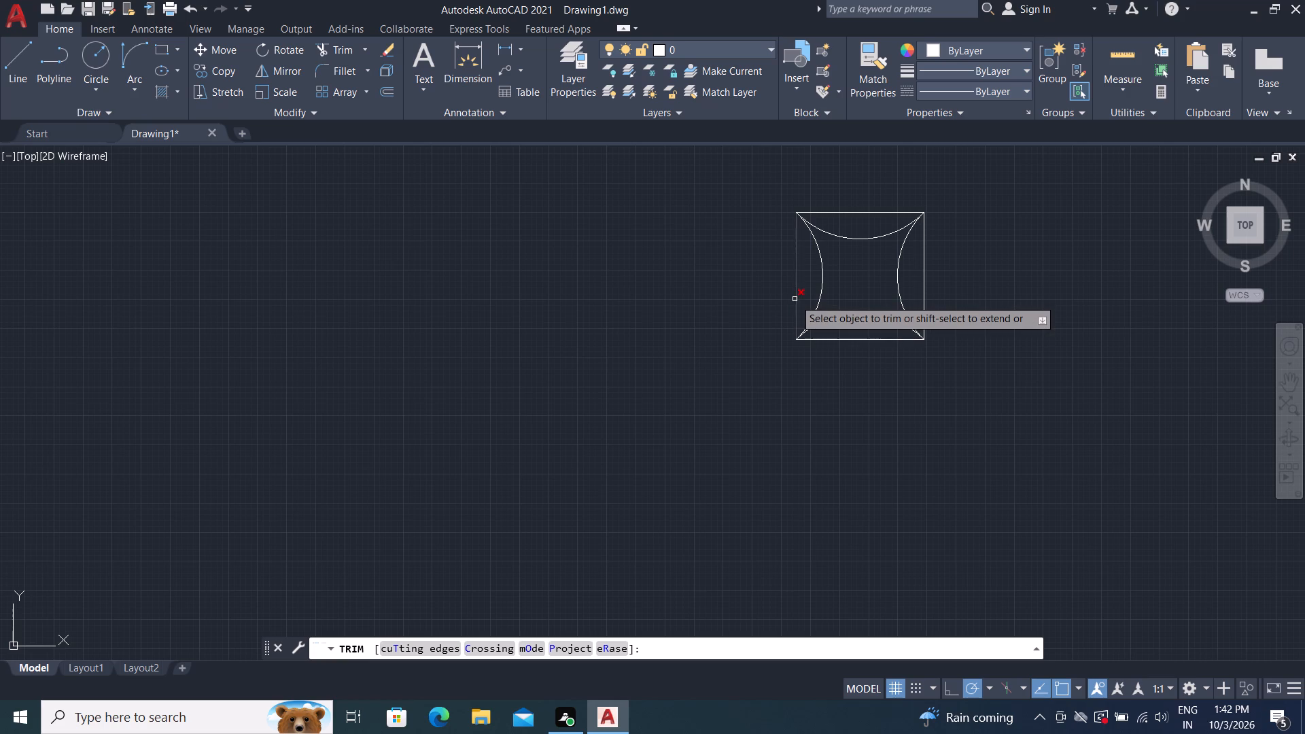
click(795, 300)
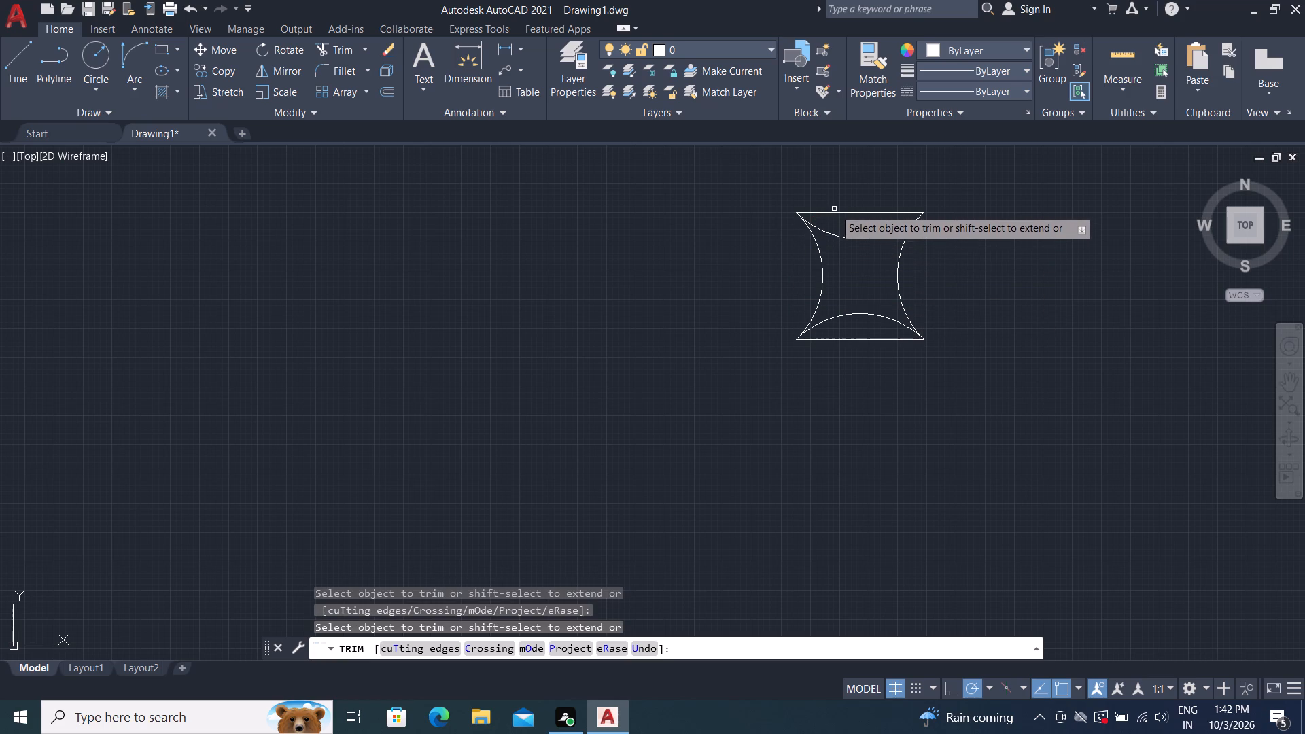
click(835, 213)
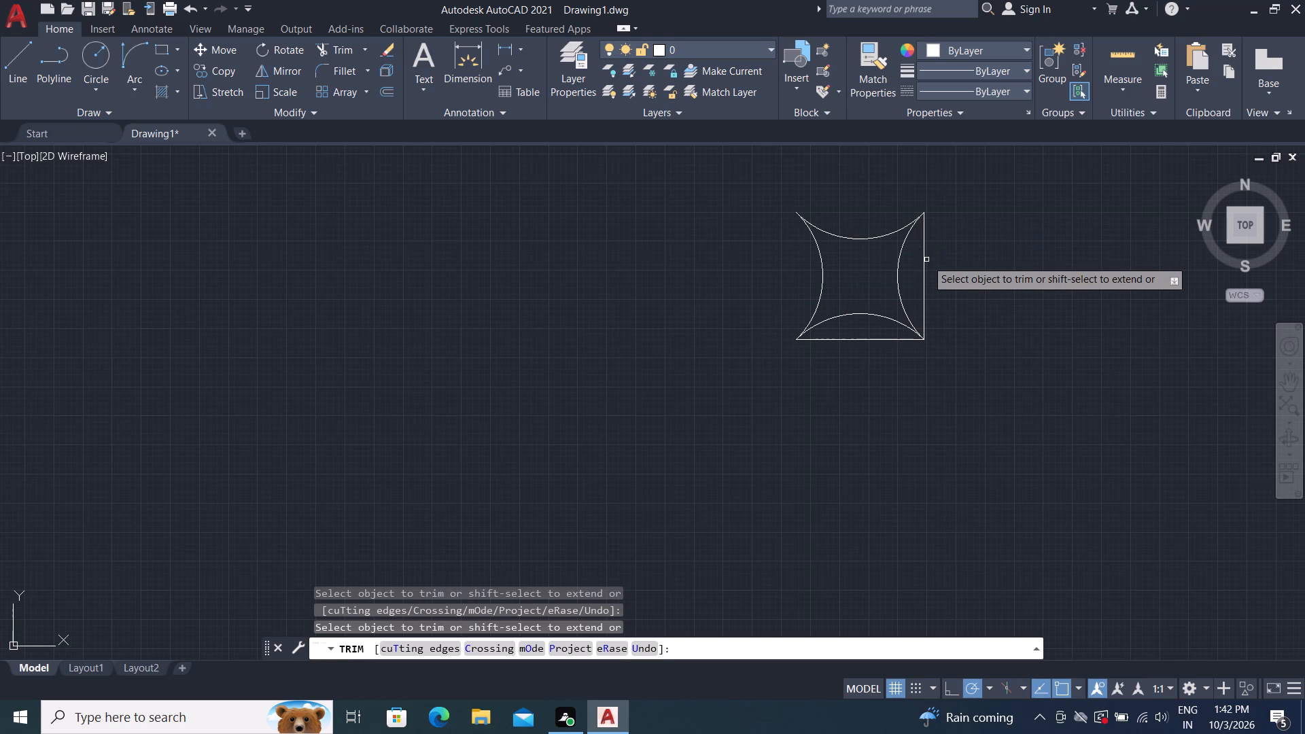
click(926, 260)
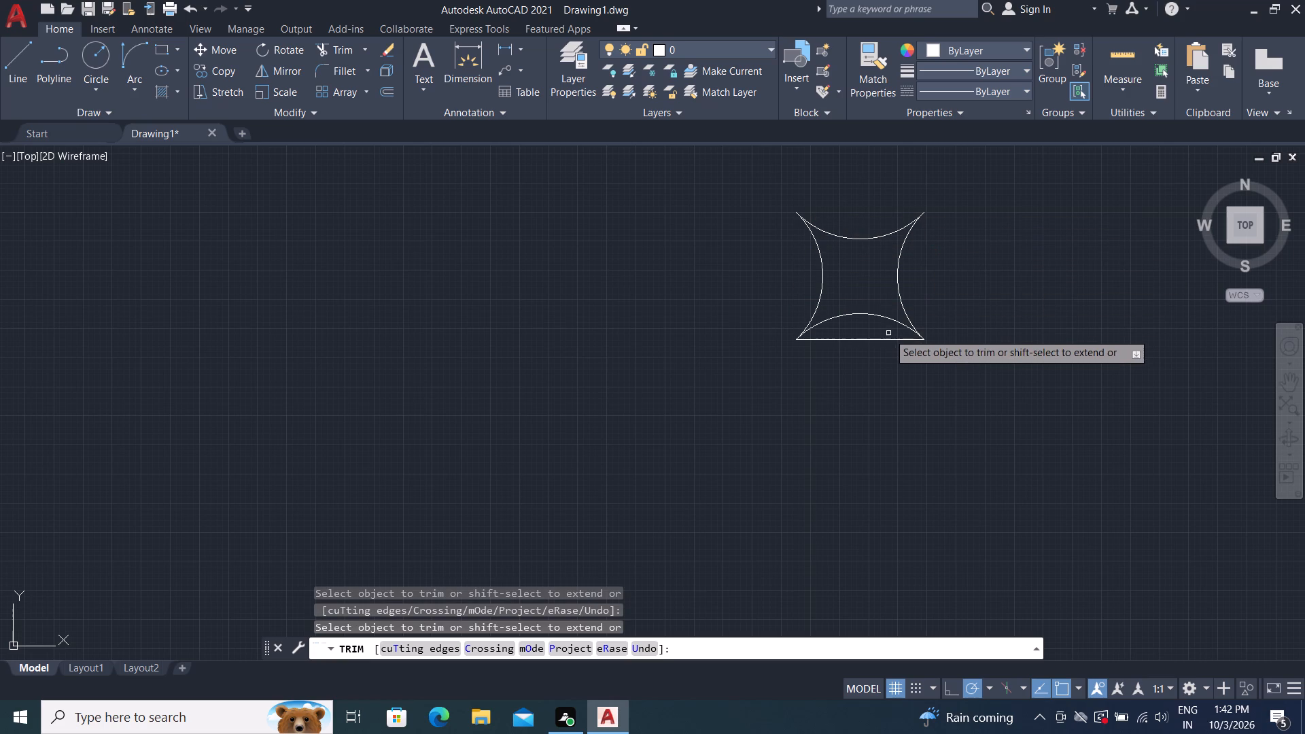
click(874, 334)
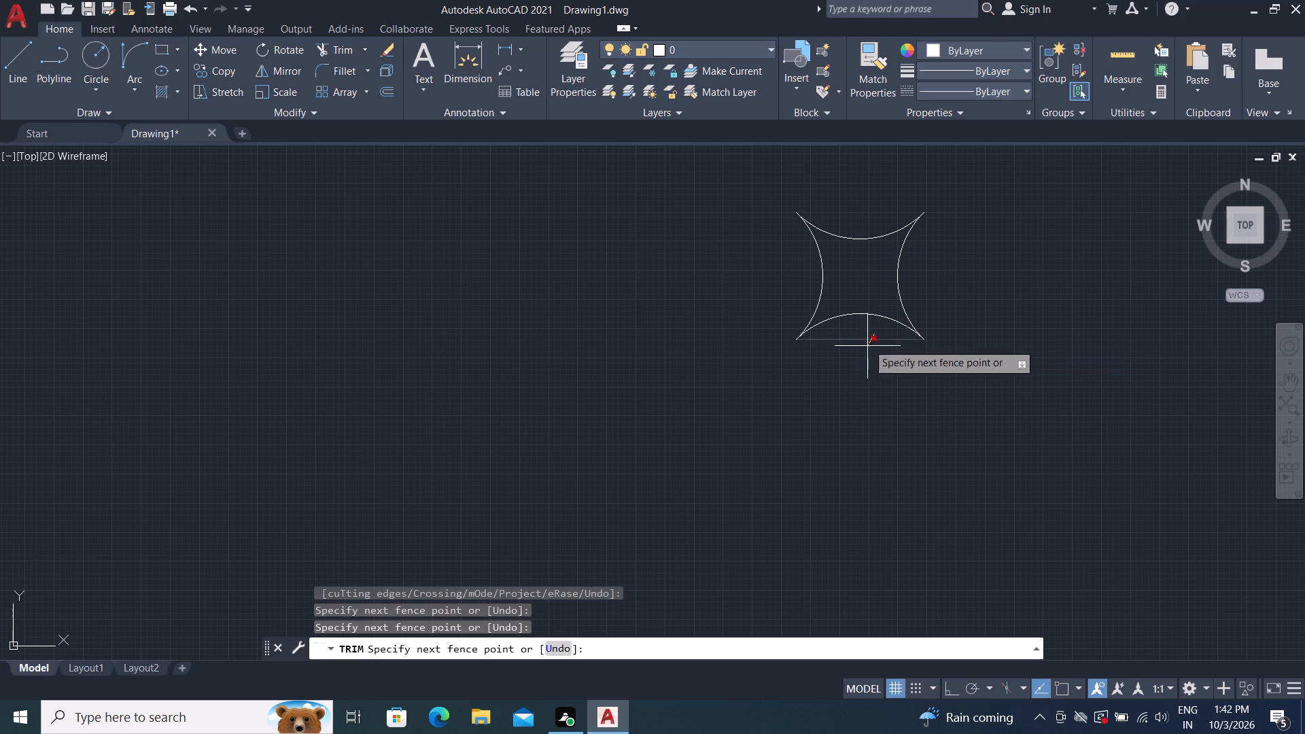
click(852, 380)
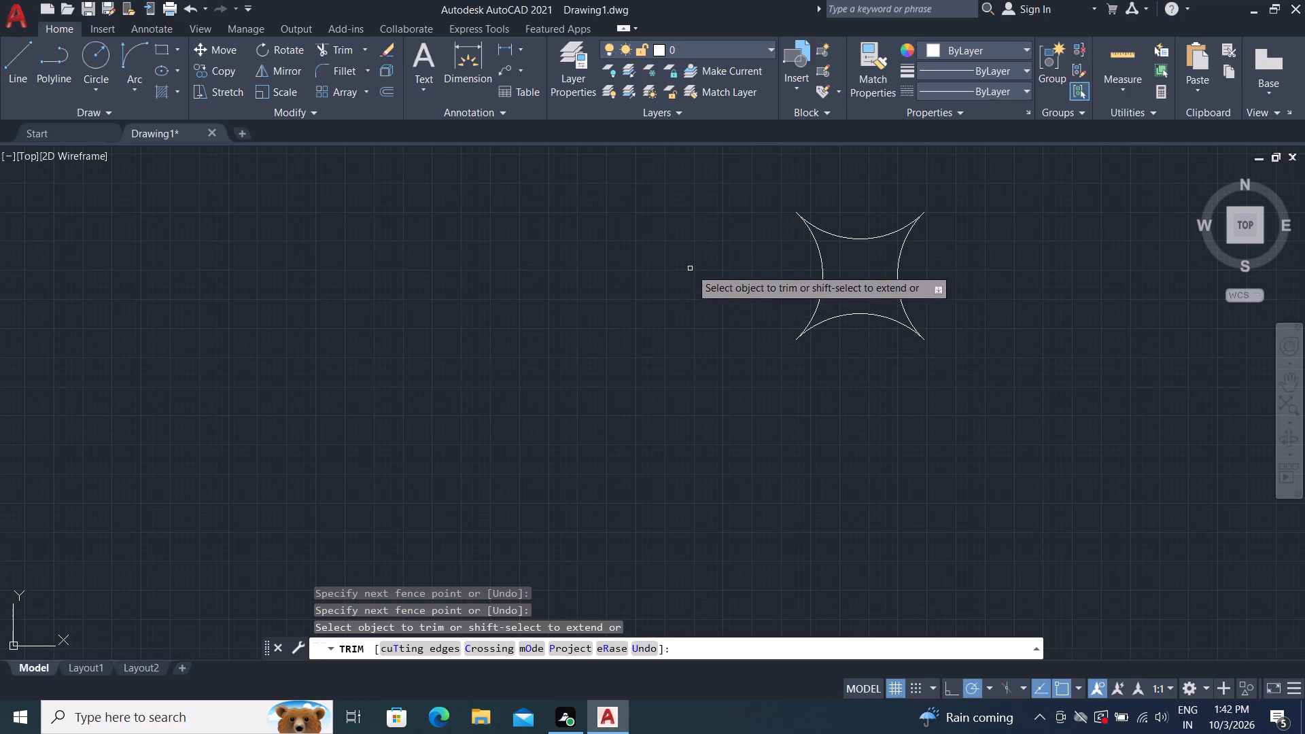
key(Escape)
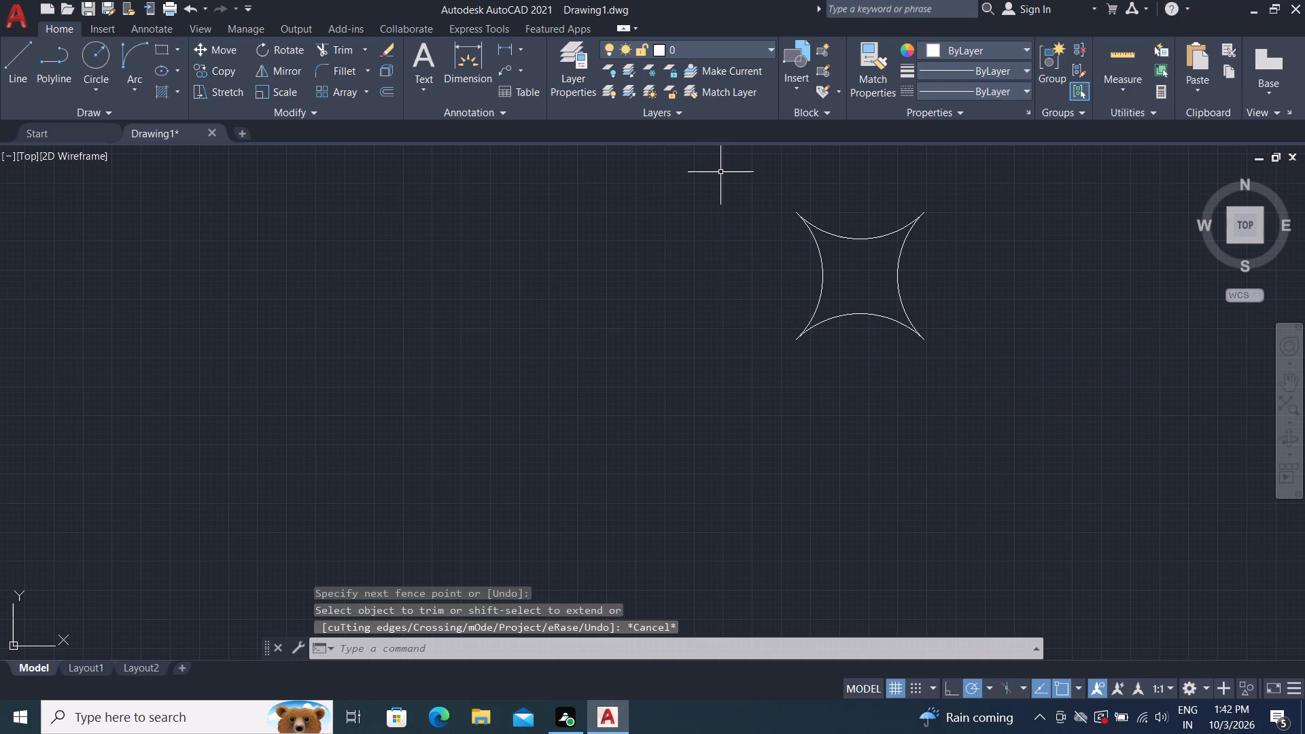
Rotate the four-arc shape freehand about its southeast tip until its points face roughly north, south, east and west.
click(721, 172)
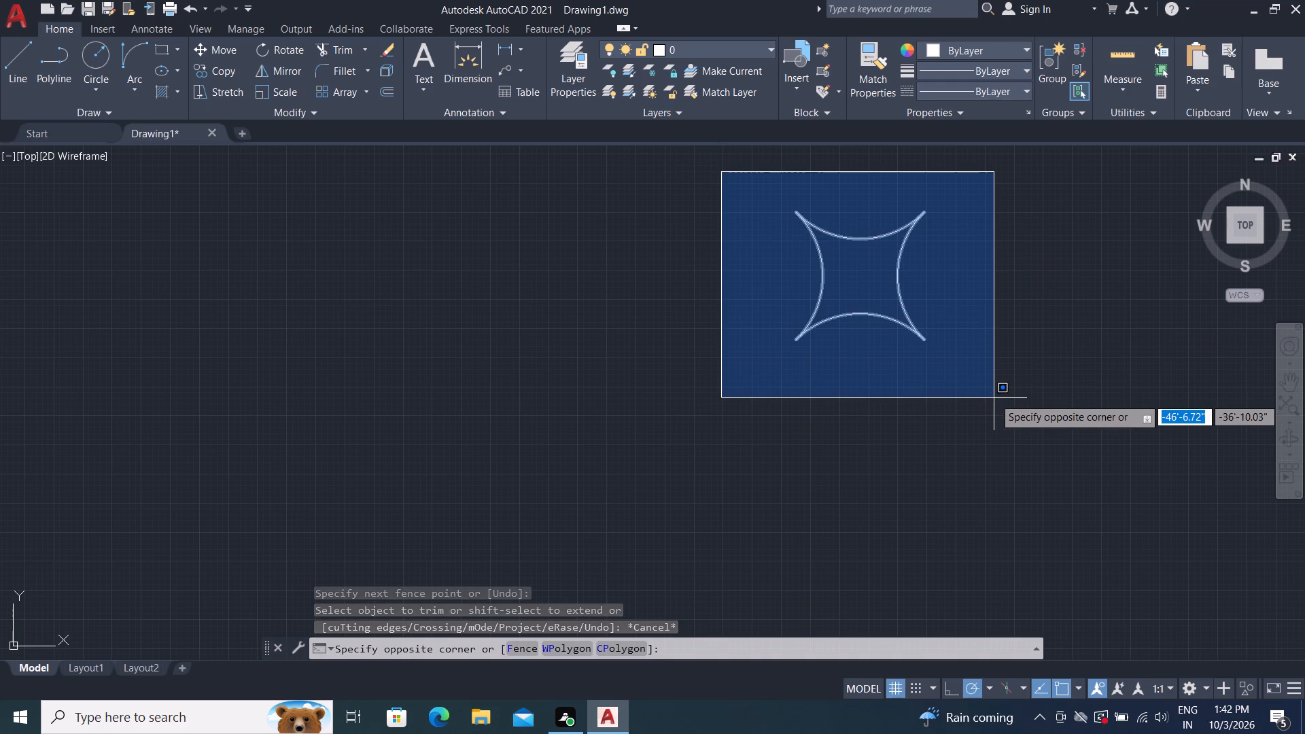
click(994, 398)
text(RO)
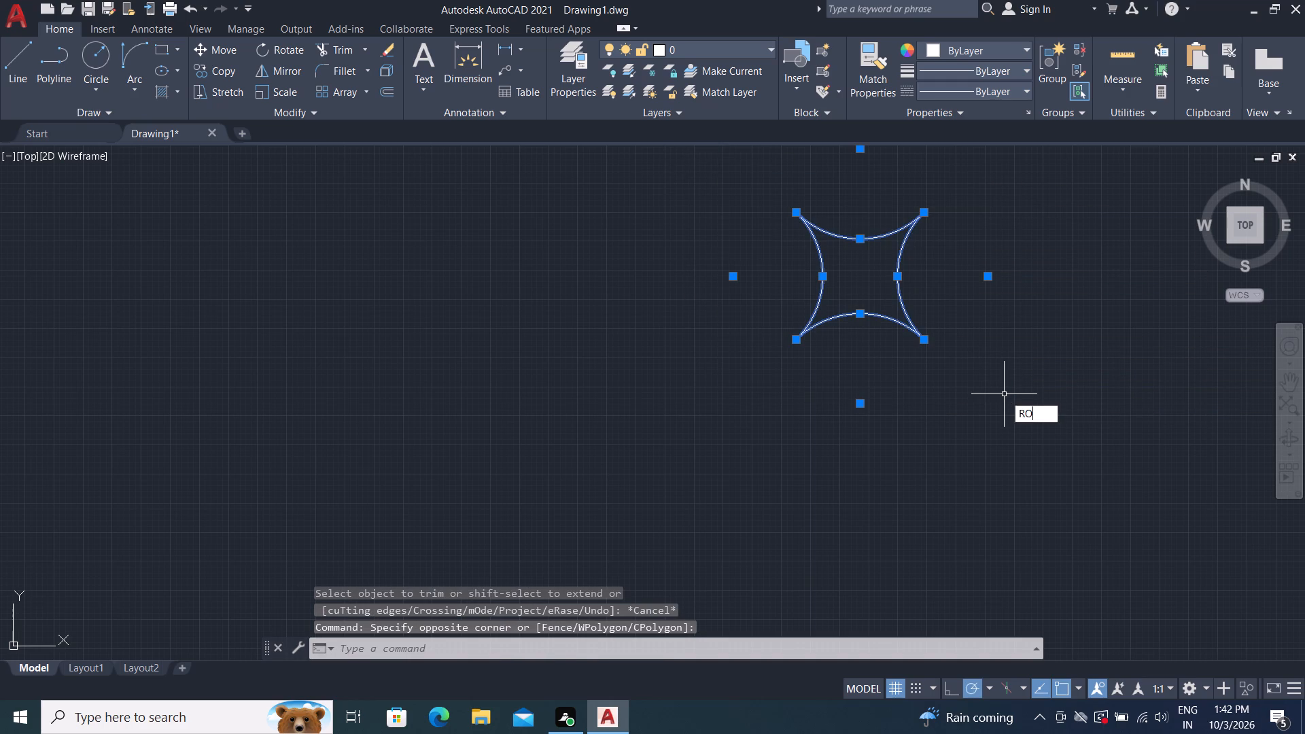
key(space)
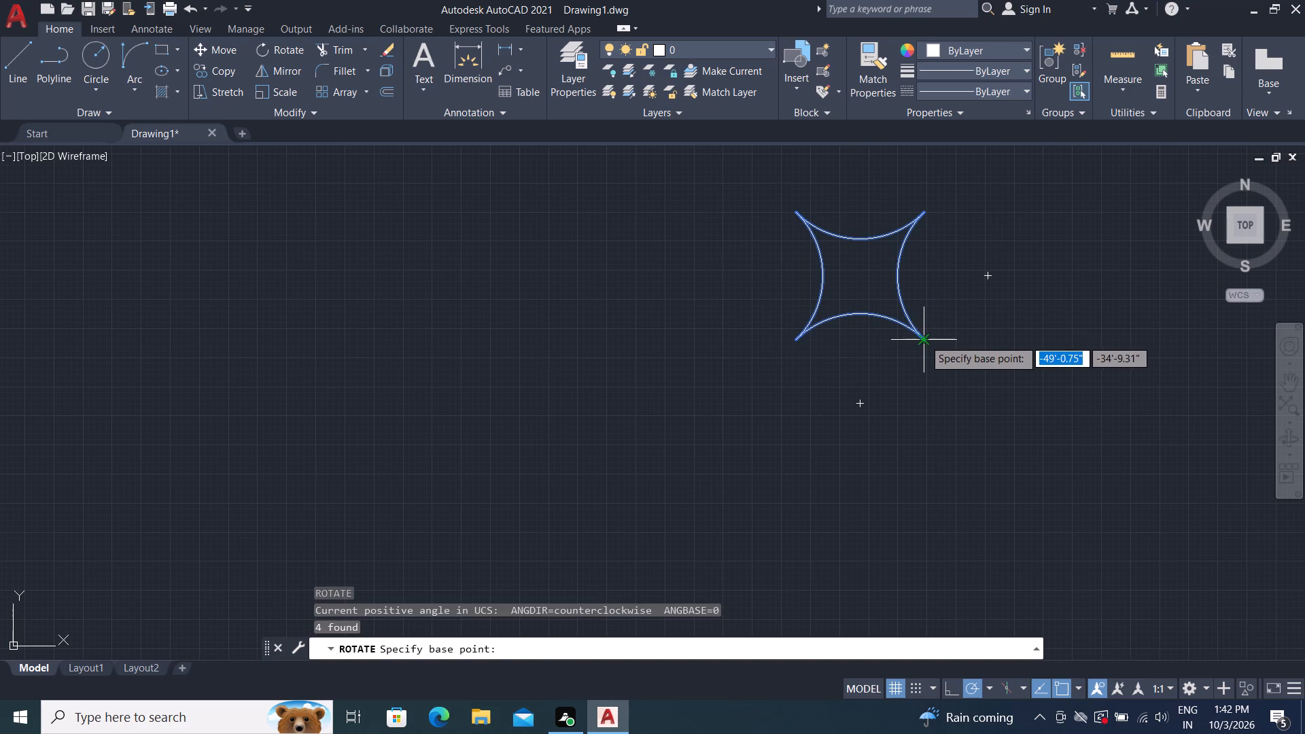
click(924, 338)
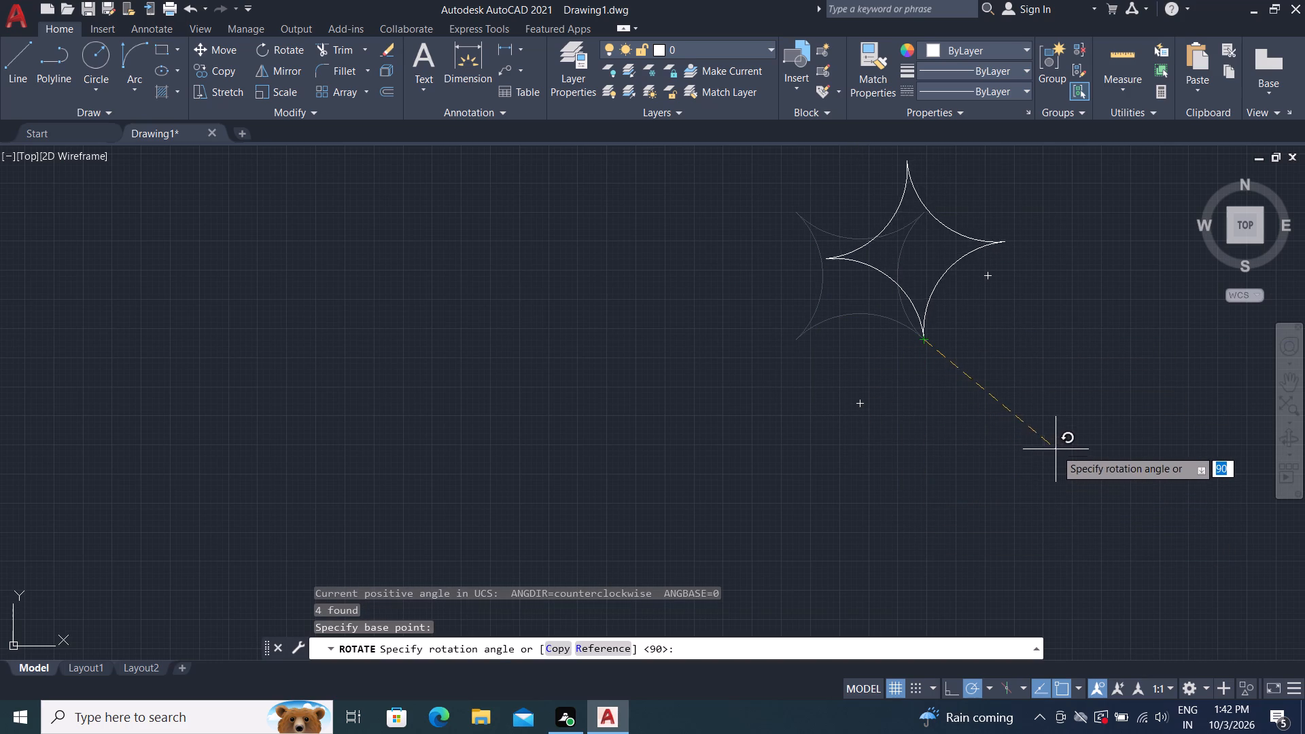
click(1062, 466)
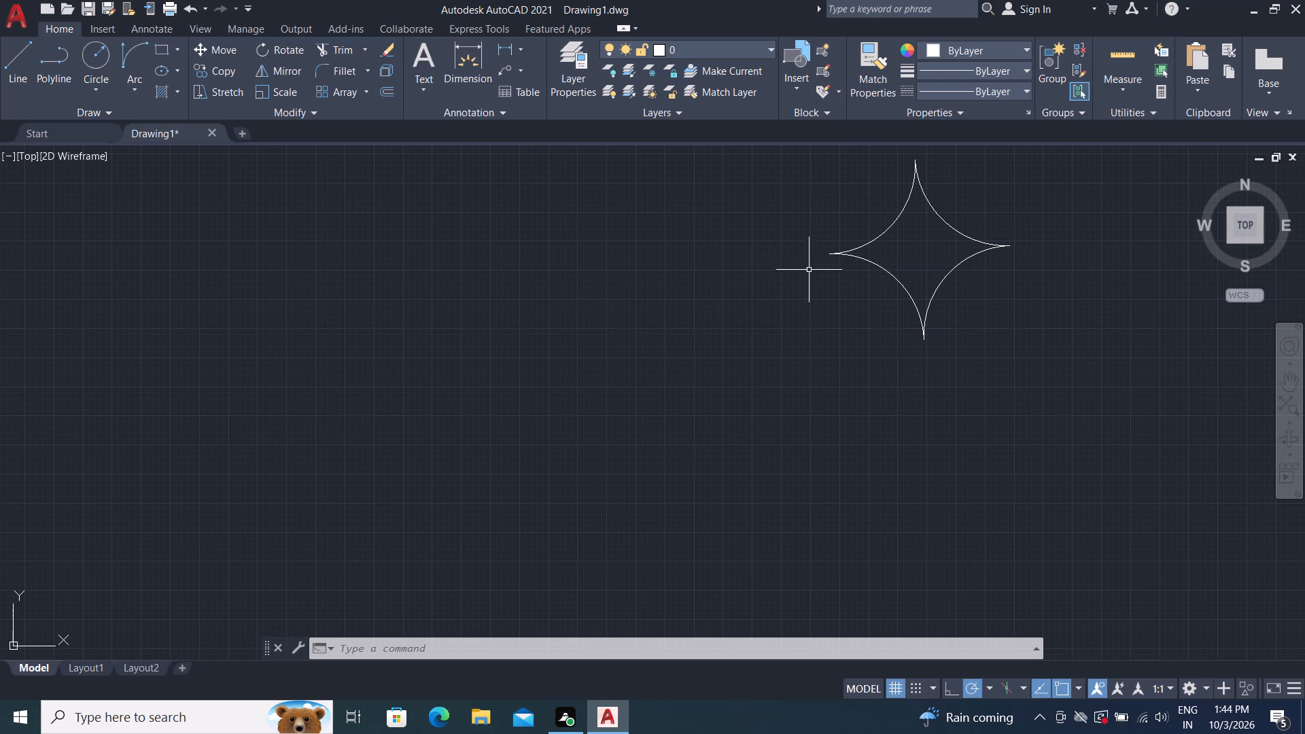
Copy the four-arc star by its north tip into the open strip between the west boundary wall and the room with the C-shaped counter.
middle_drag(820, 266, 430, 519)
middle_drag(442, 508, 436, 434)
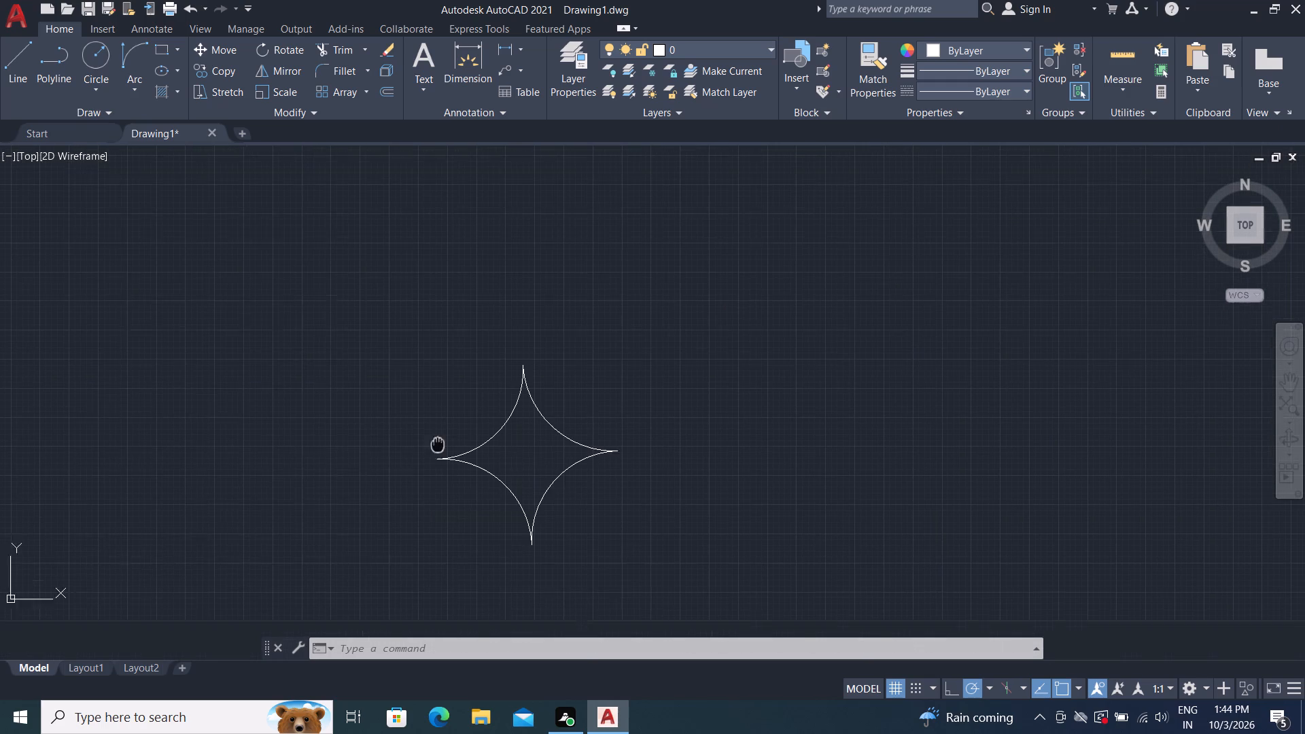
click(401, 310)
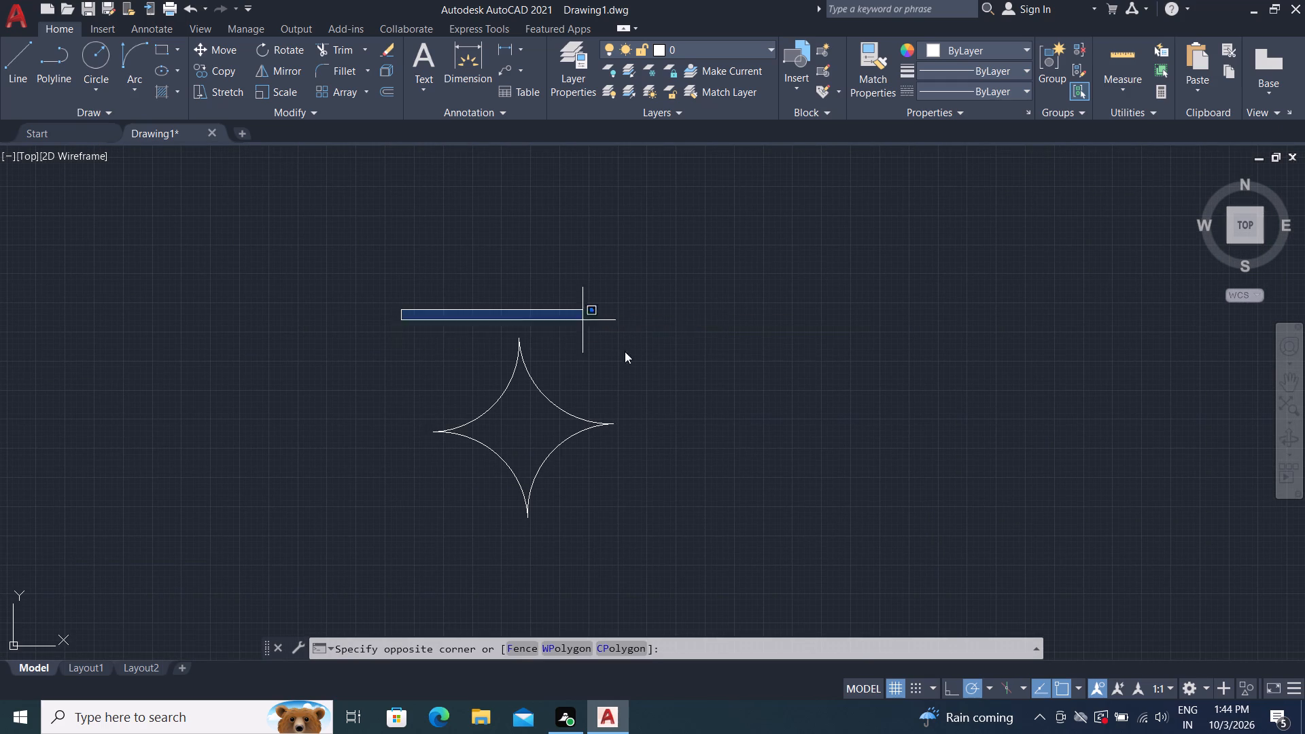
click(693, 599)
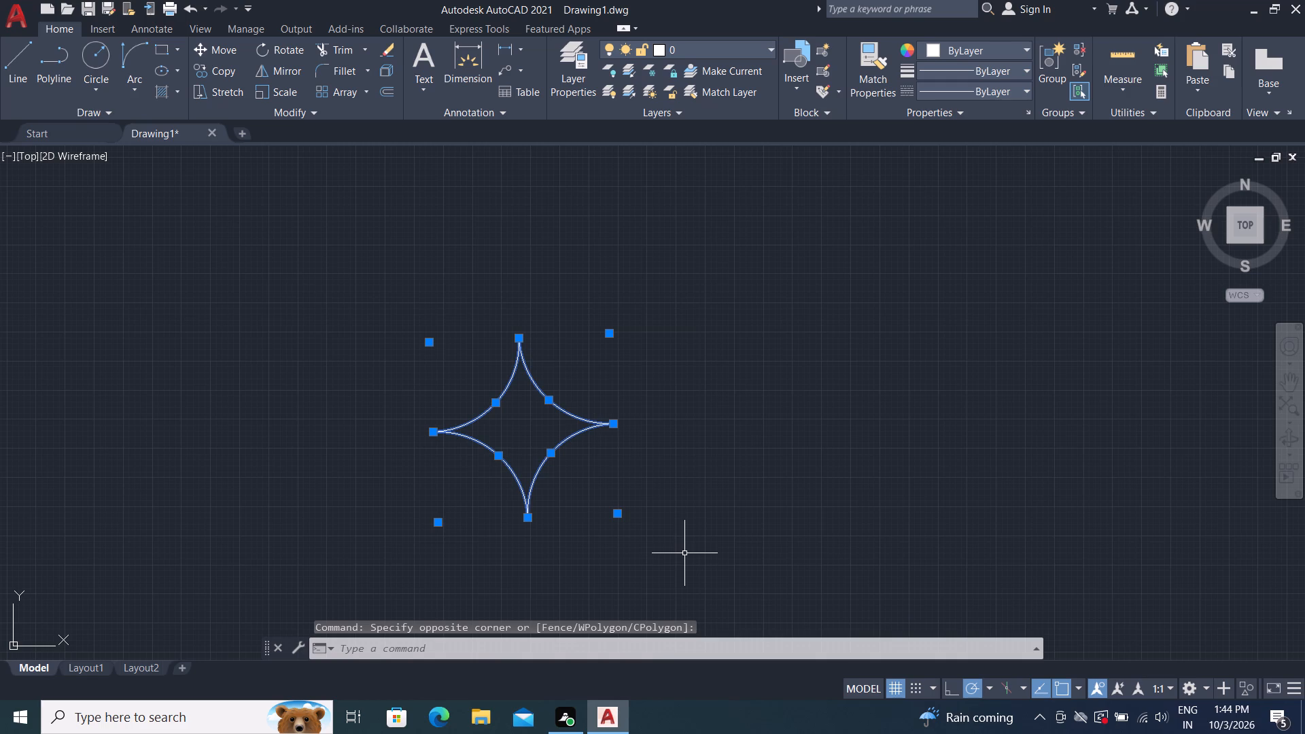
text(CO)
key(space)
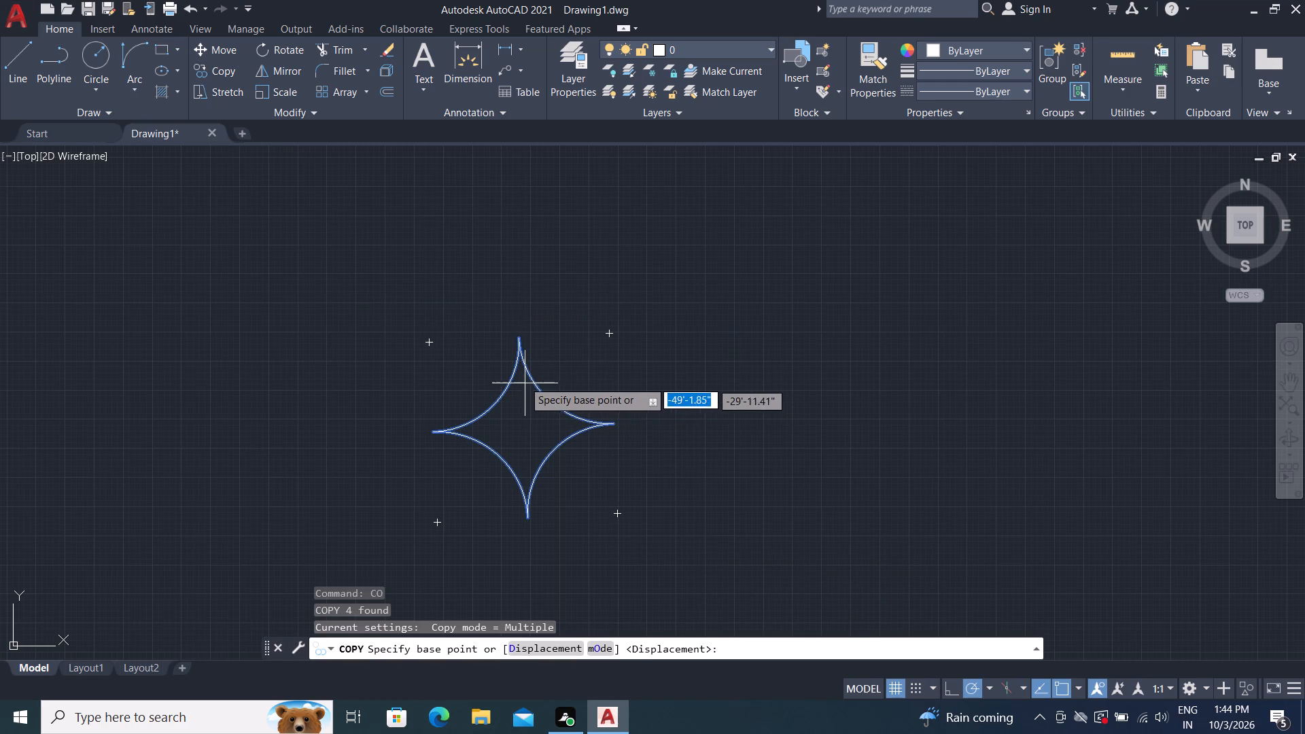
click(521, 343)
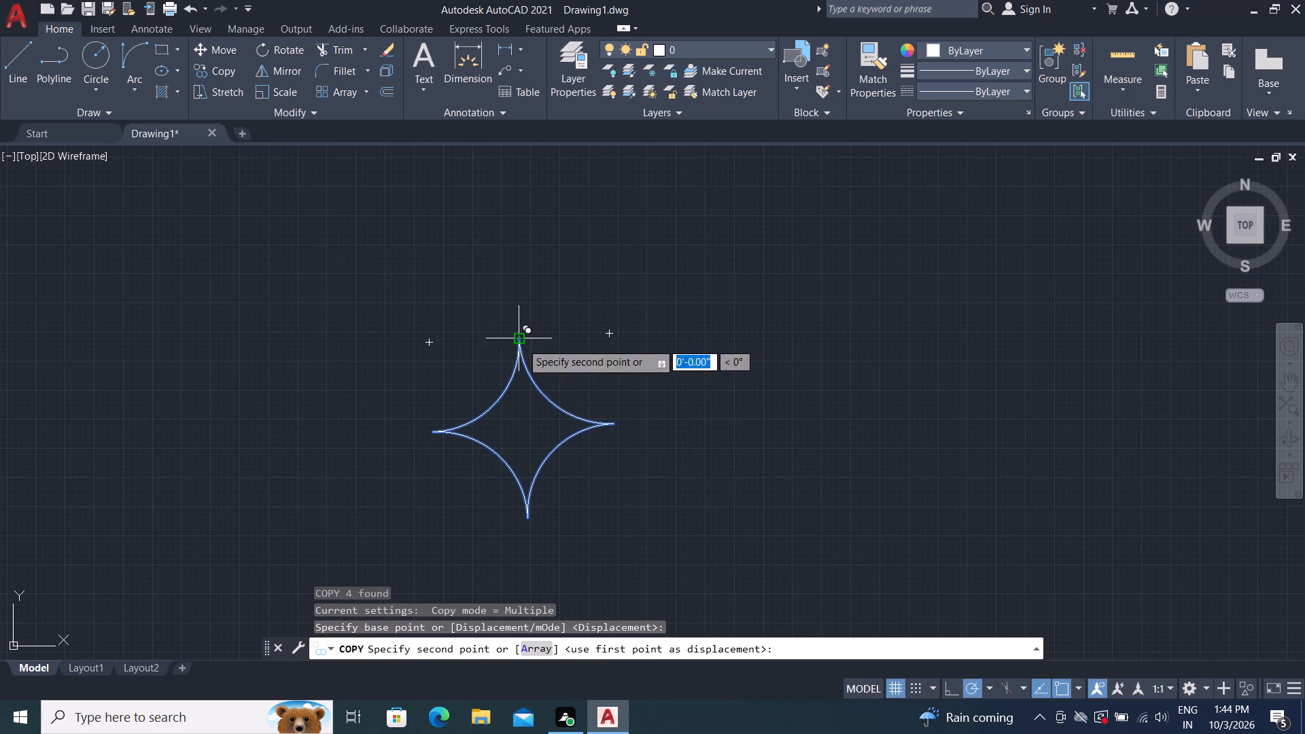
scroll(610, 289, down, 3)
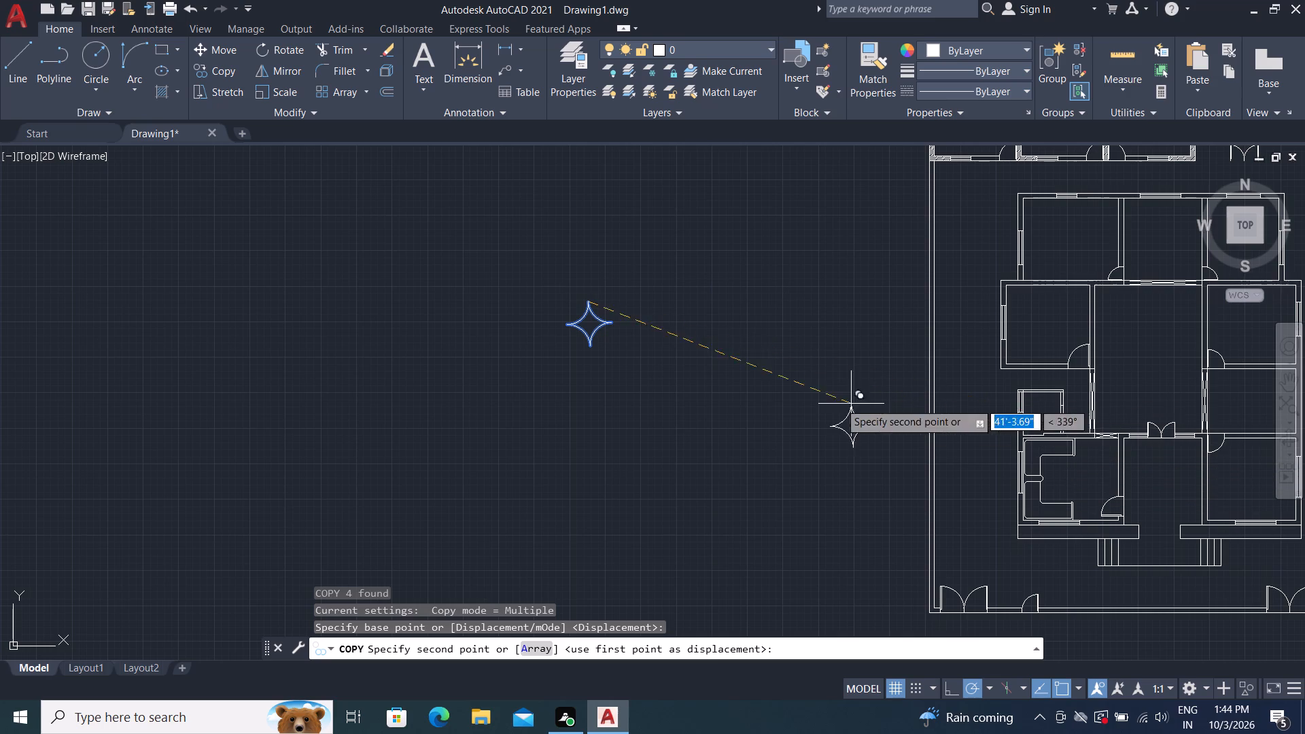
scroll(1021, 424, up, 4)
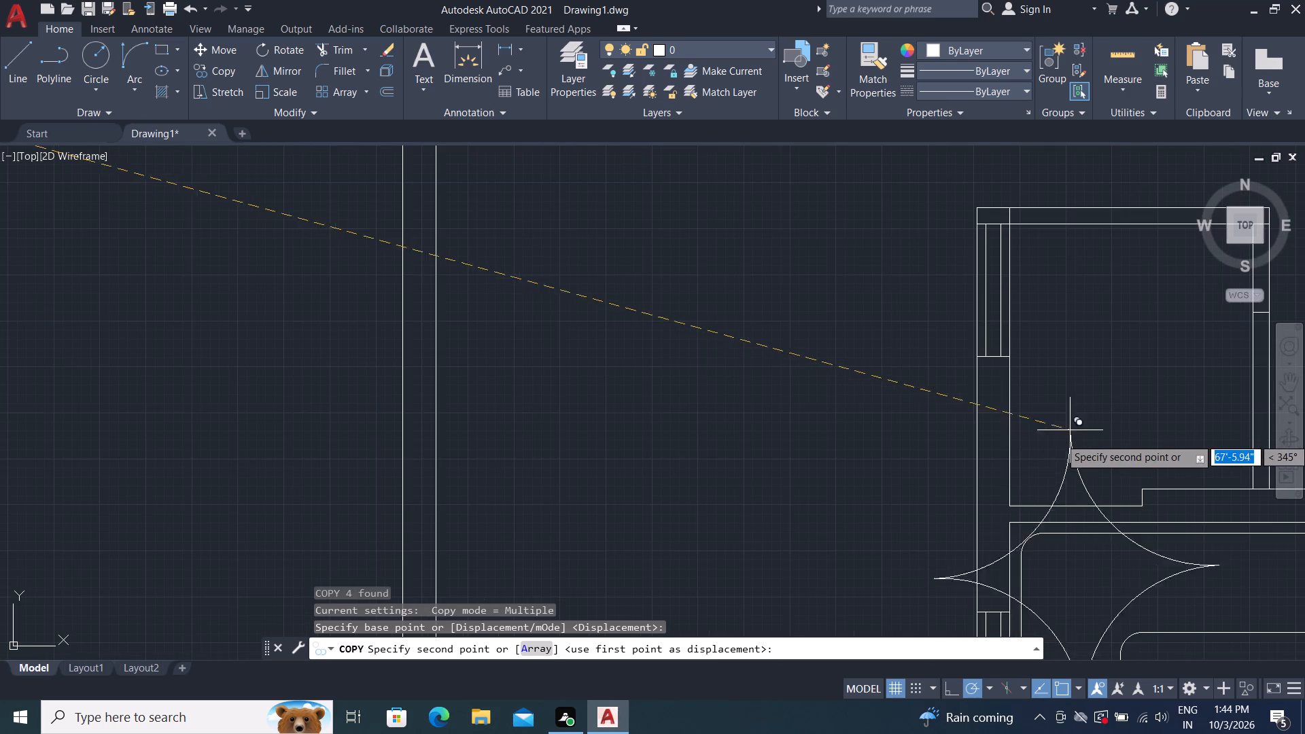
middle_drag(1024, 436, 963, 414)
scroll(743, 249, down, 3)
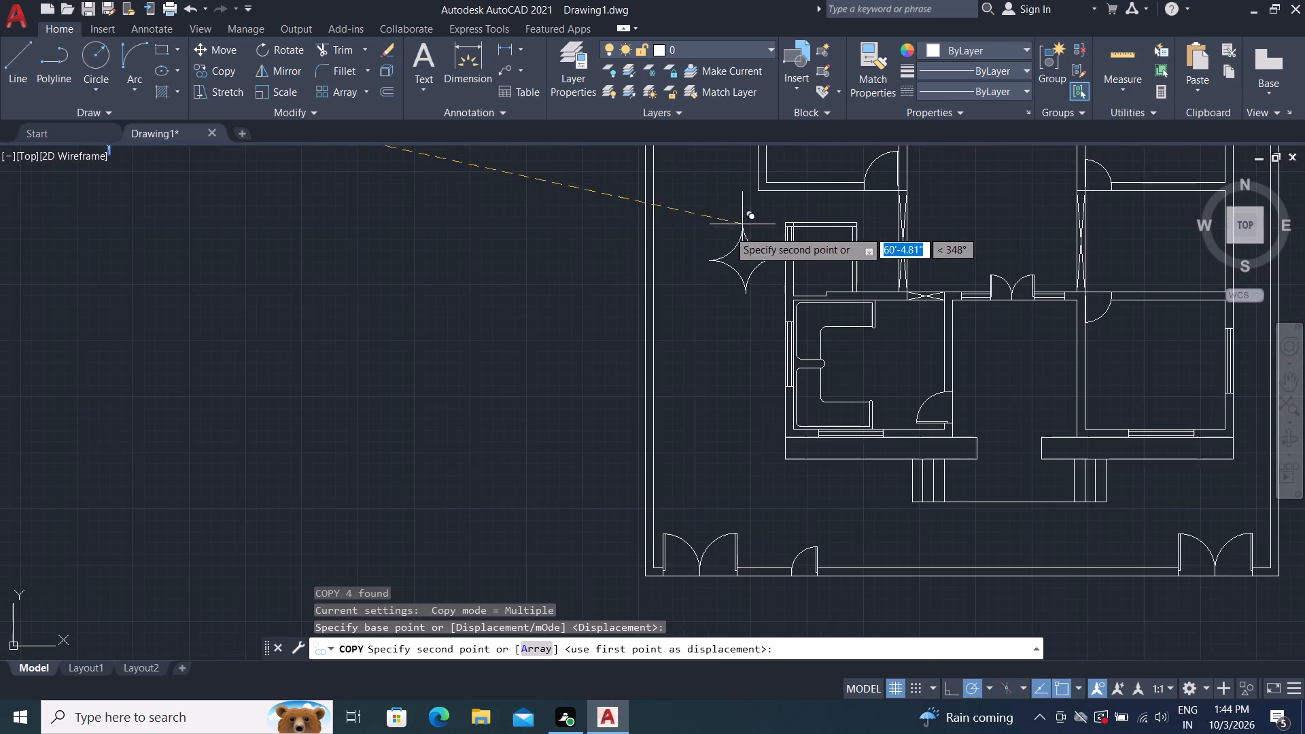
click(718, 303)
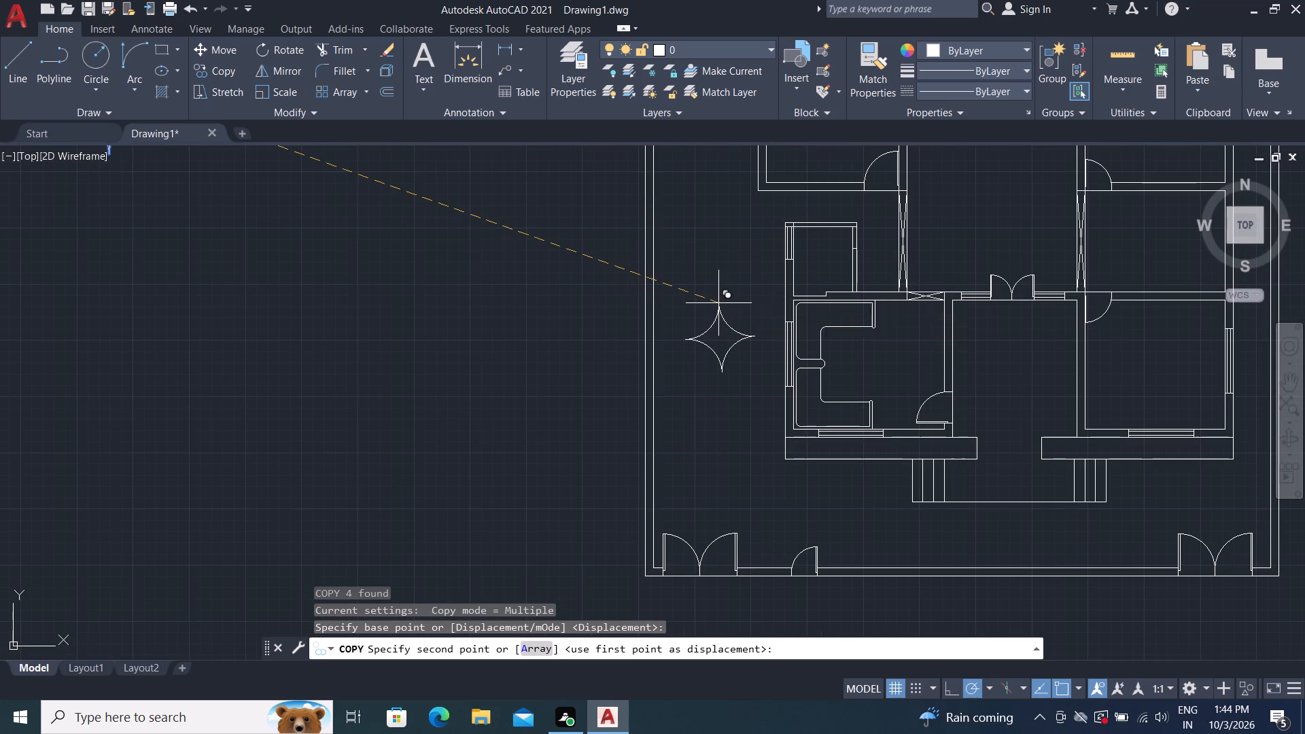
key(Escape)
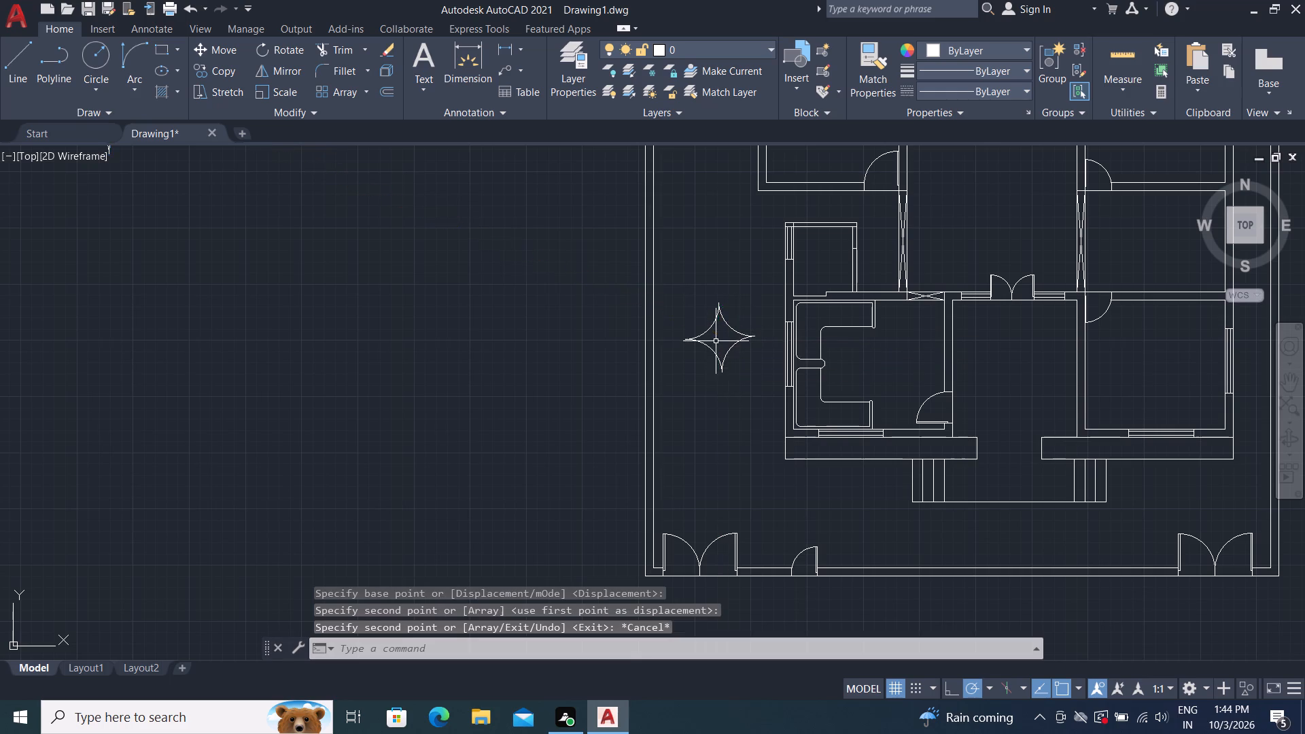
Join the copied star's four arcs into a single polyline.
scroll(717, 333, up, 4)
scroll(644, 275, down, 2)
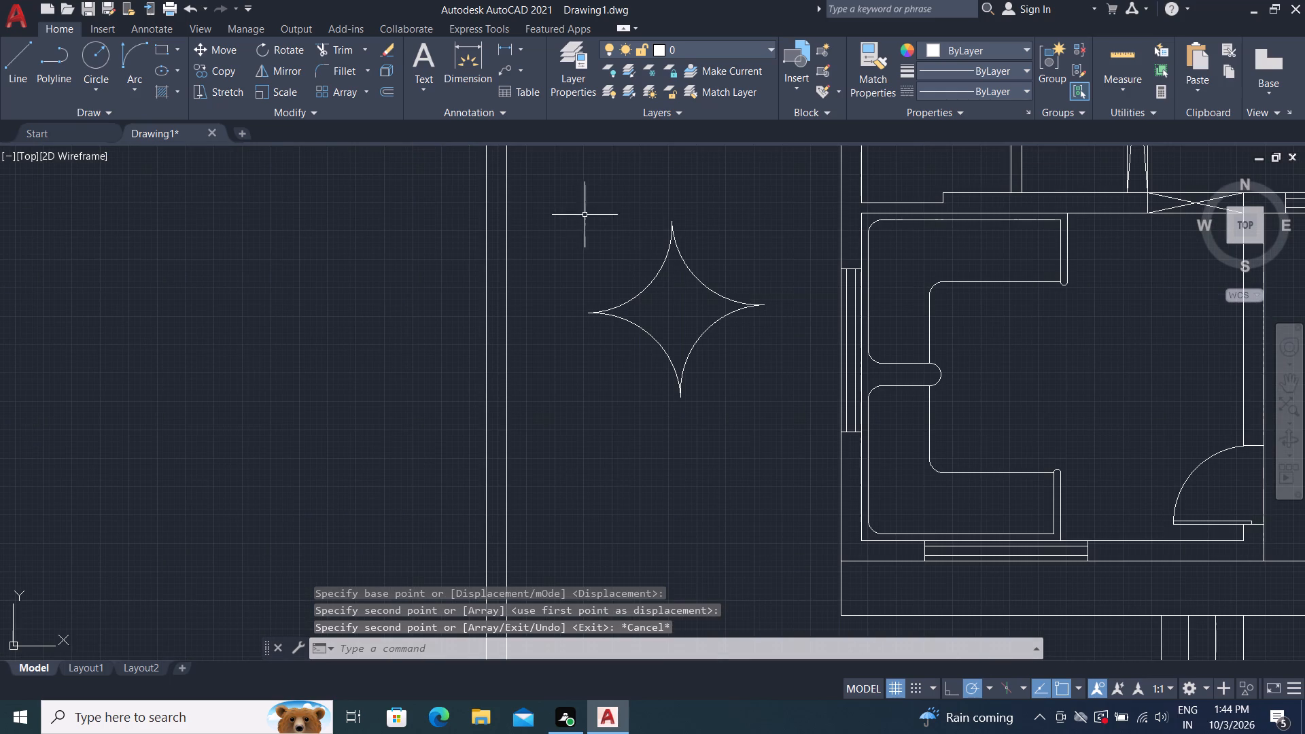
click(570, 198)
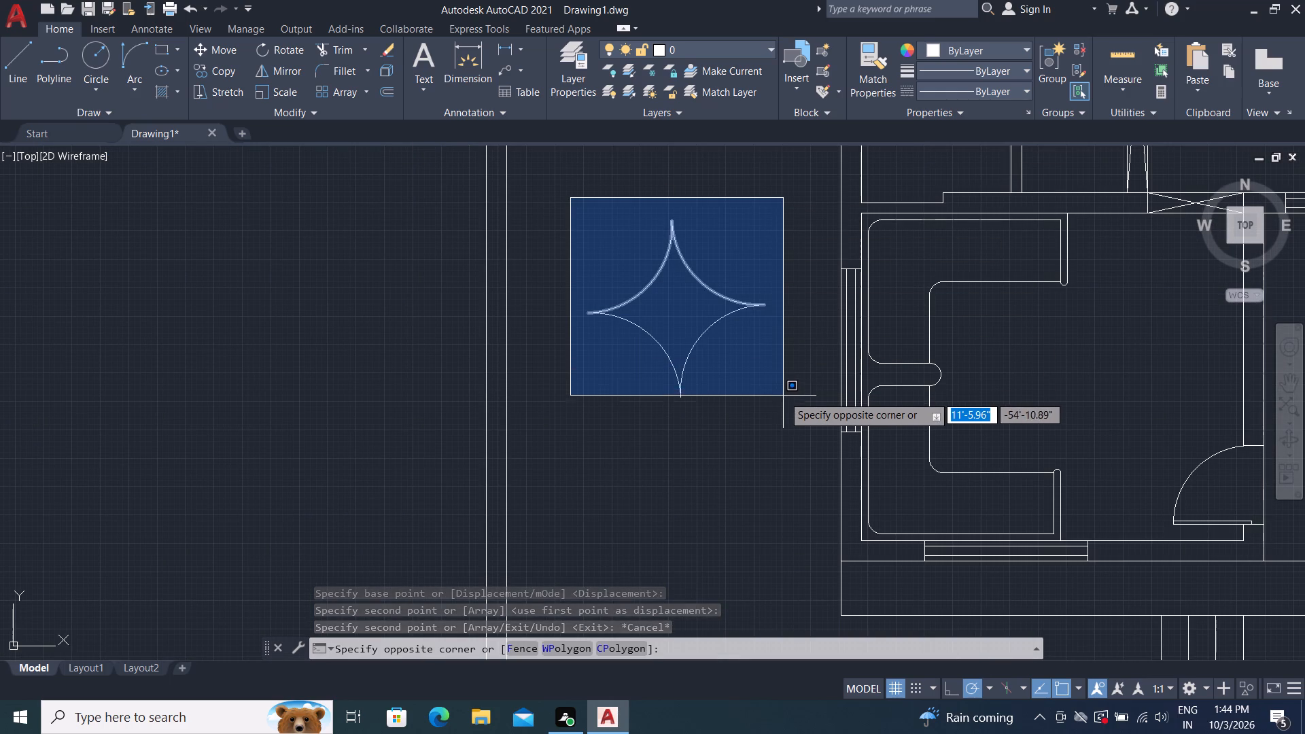
click(783, 413)
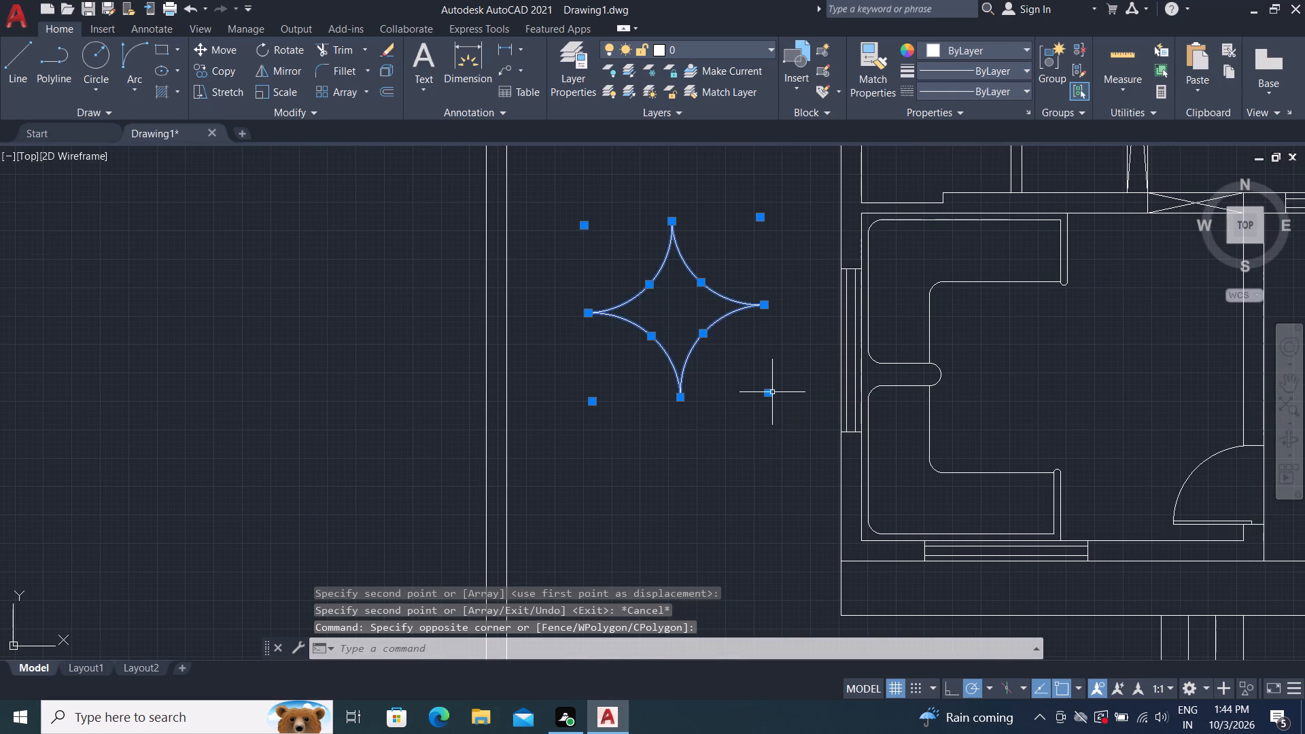
text(J)
key(space)
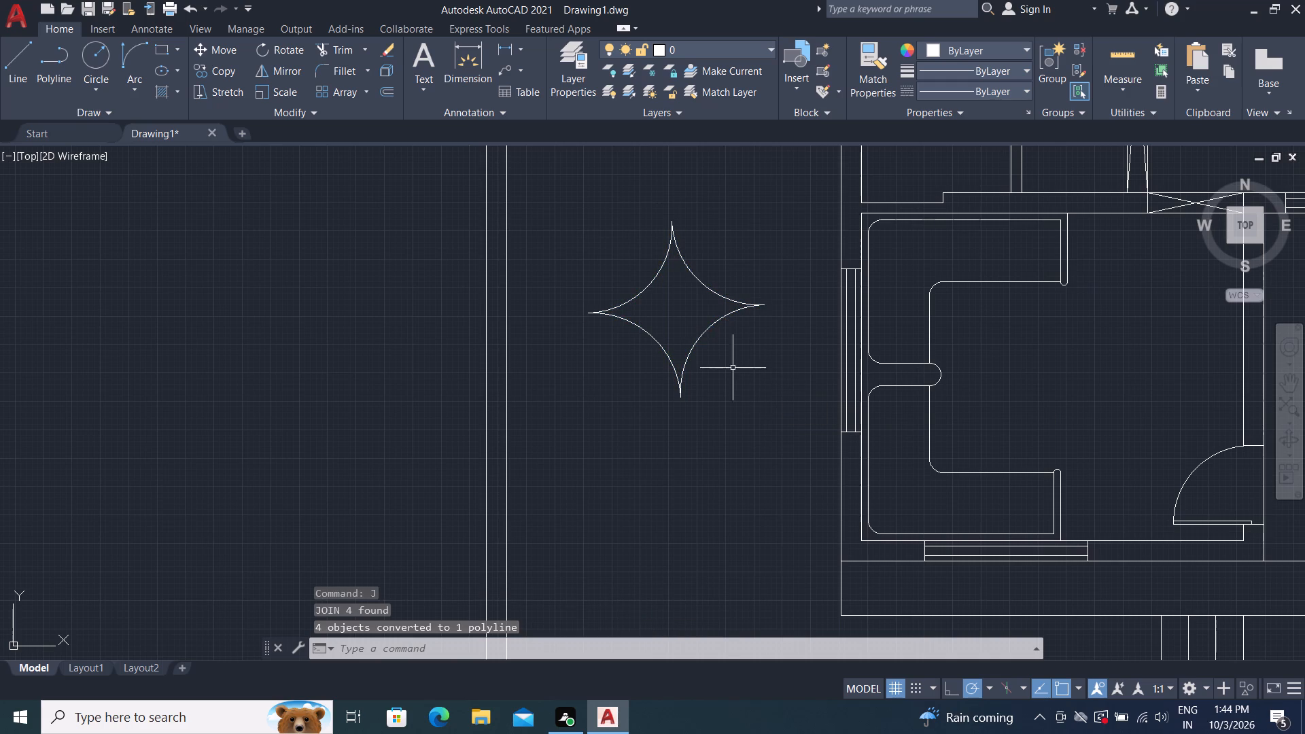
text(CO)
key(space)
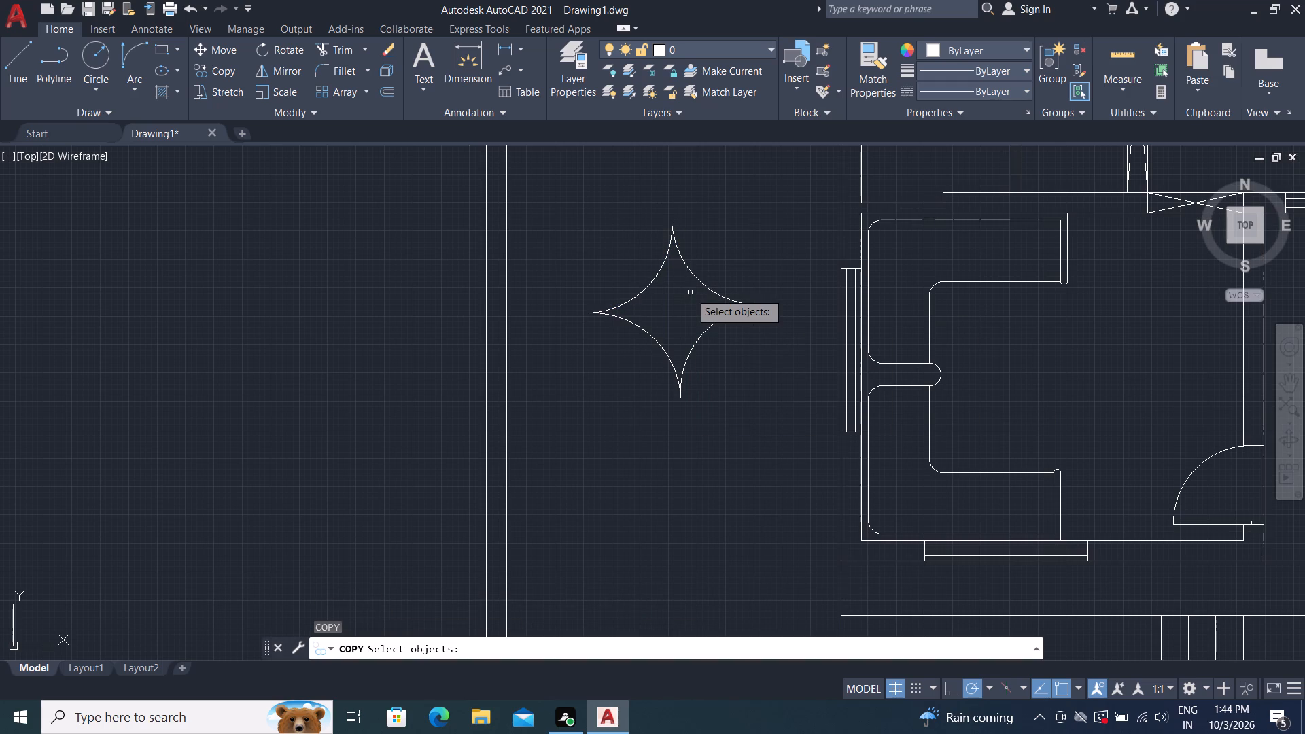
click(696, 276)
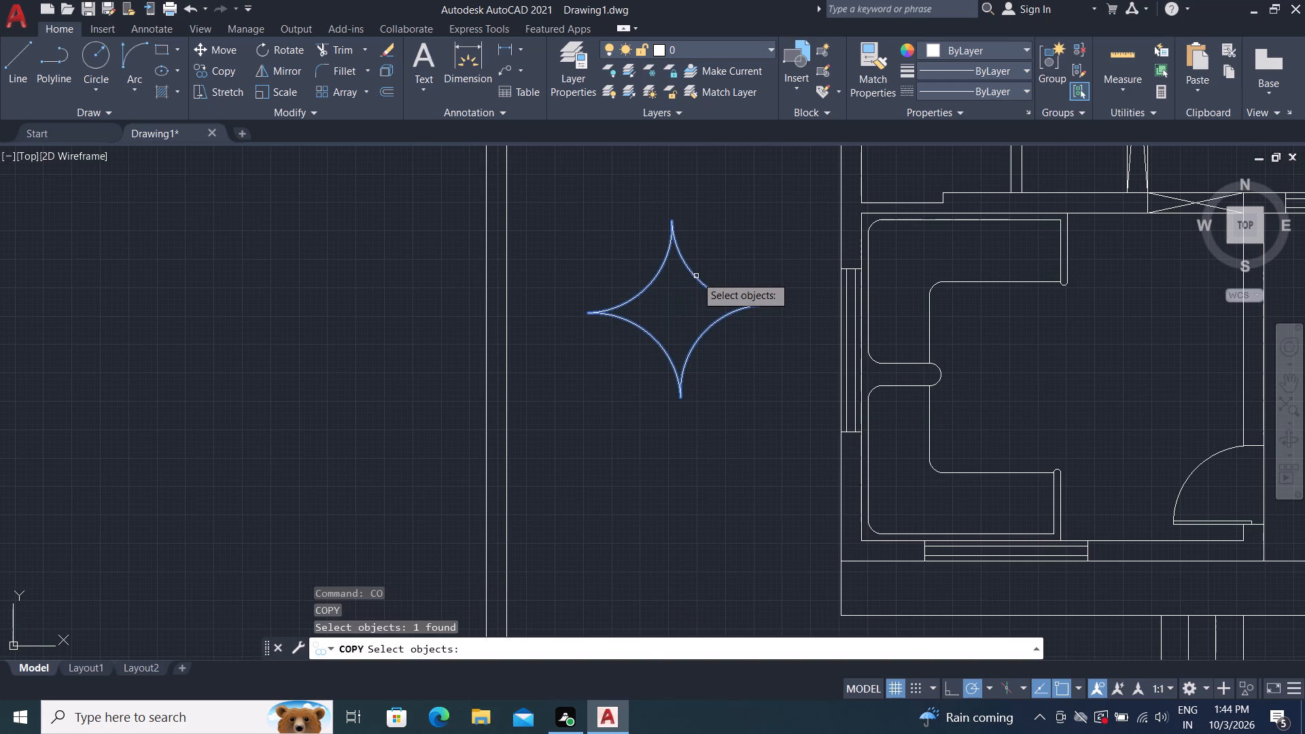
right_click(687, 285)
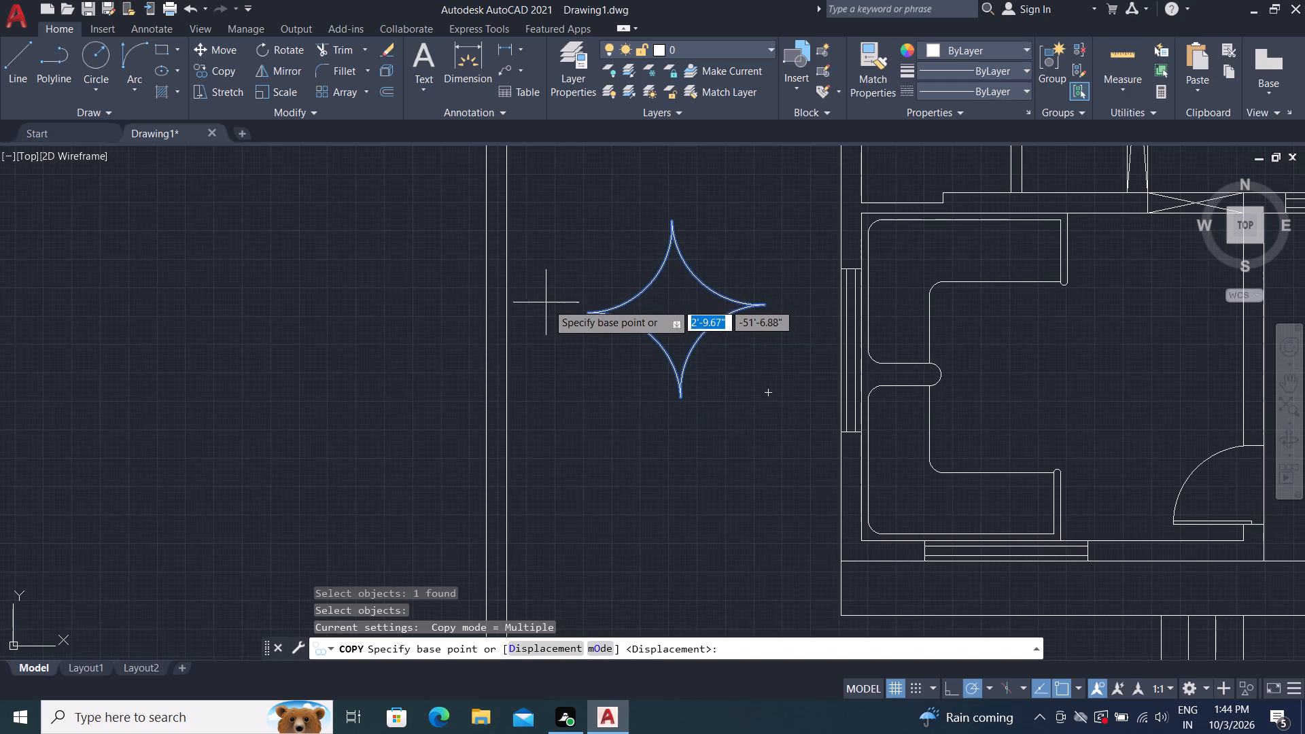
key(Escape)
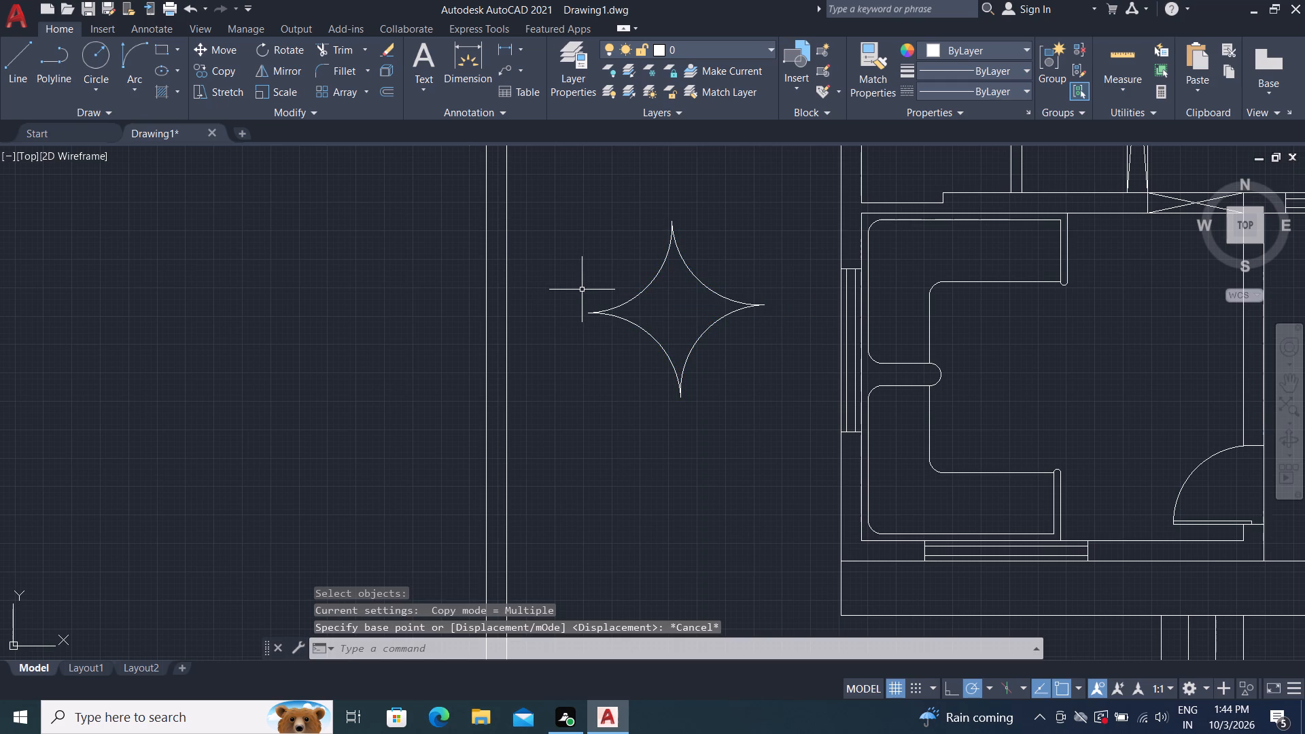
Scale the joined star down freehand about its west tip by a factor of about 0.47.
text(SC)
key(space)
click(622, 305)
right_click(612, 311)
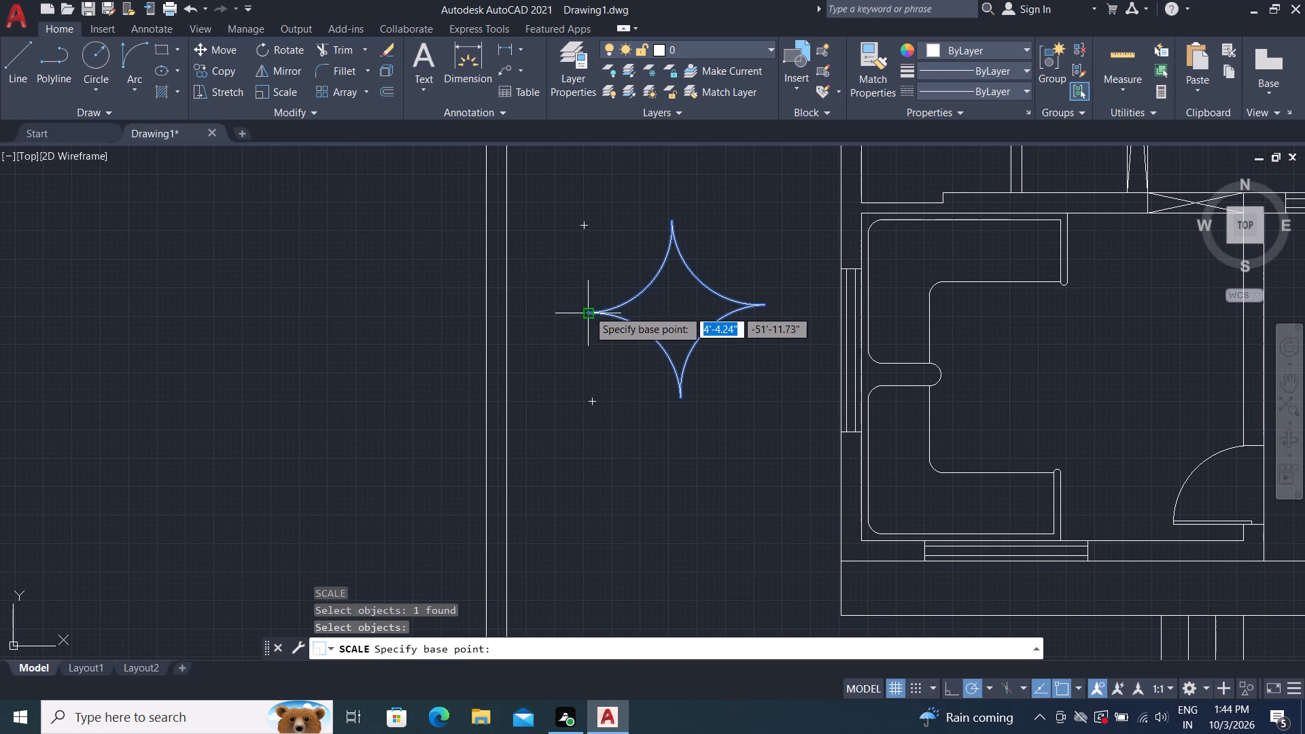
click(588, 310)
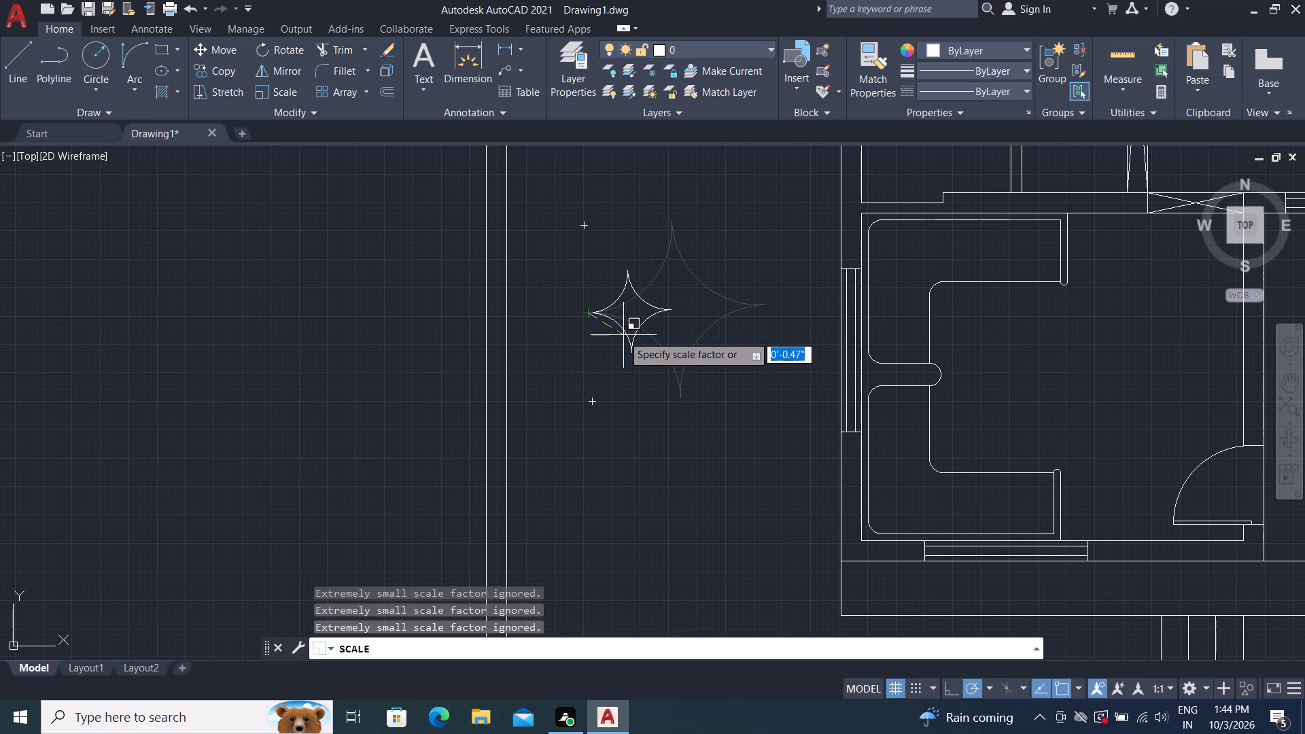
click(623, 335)
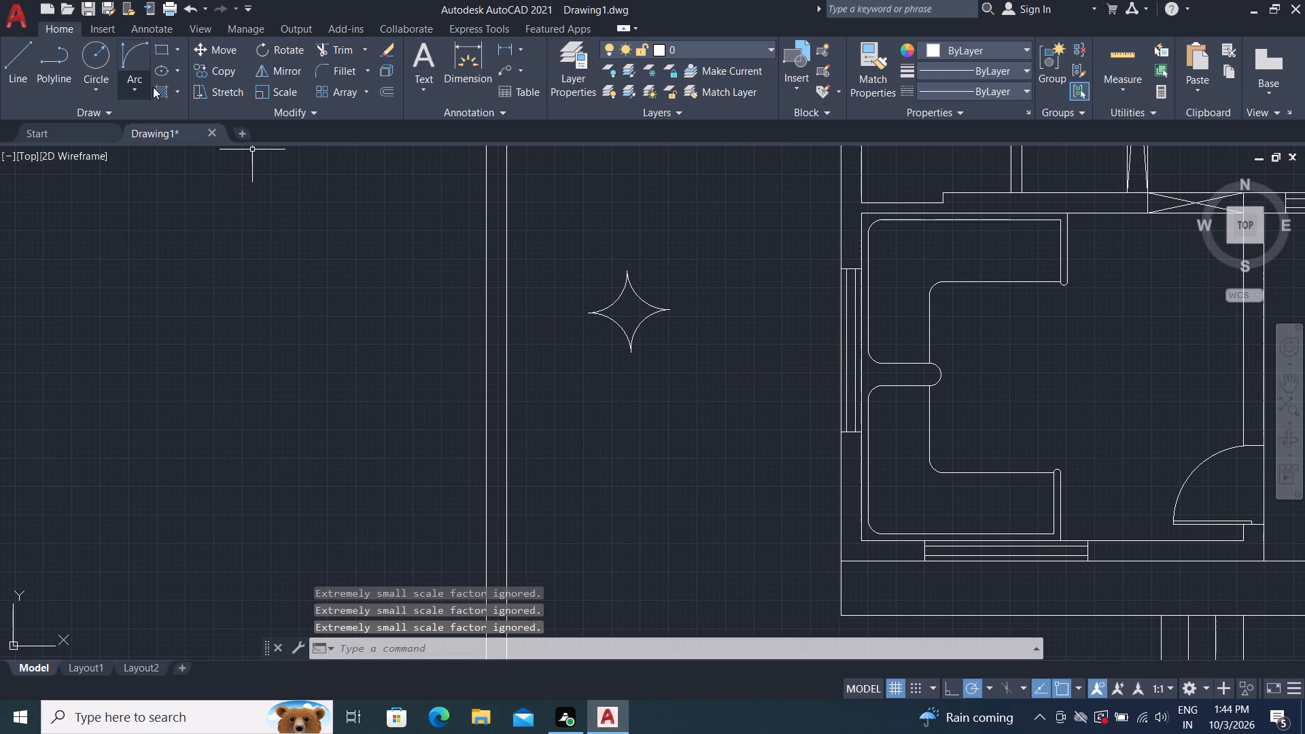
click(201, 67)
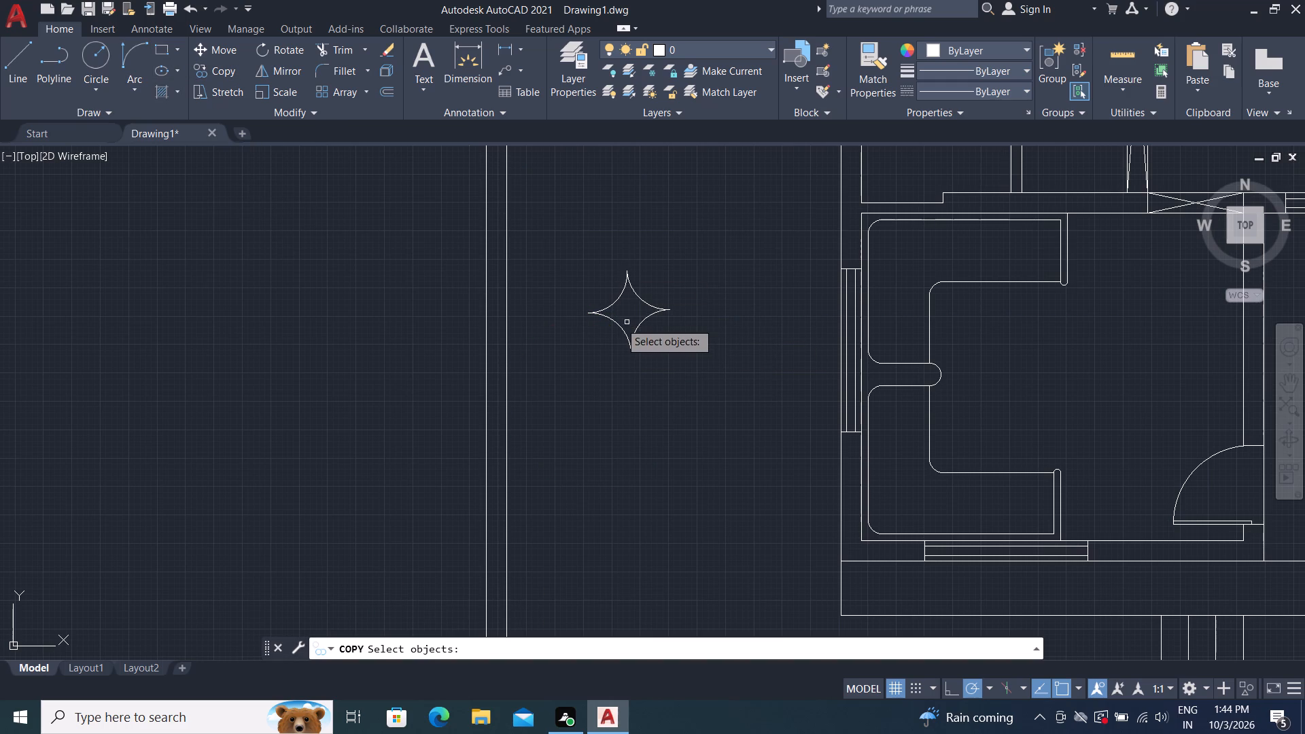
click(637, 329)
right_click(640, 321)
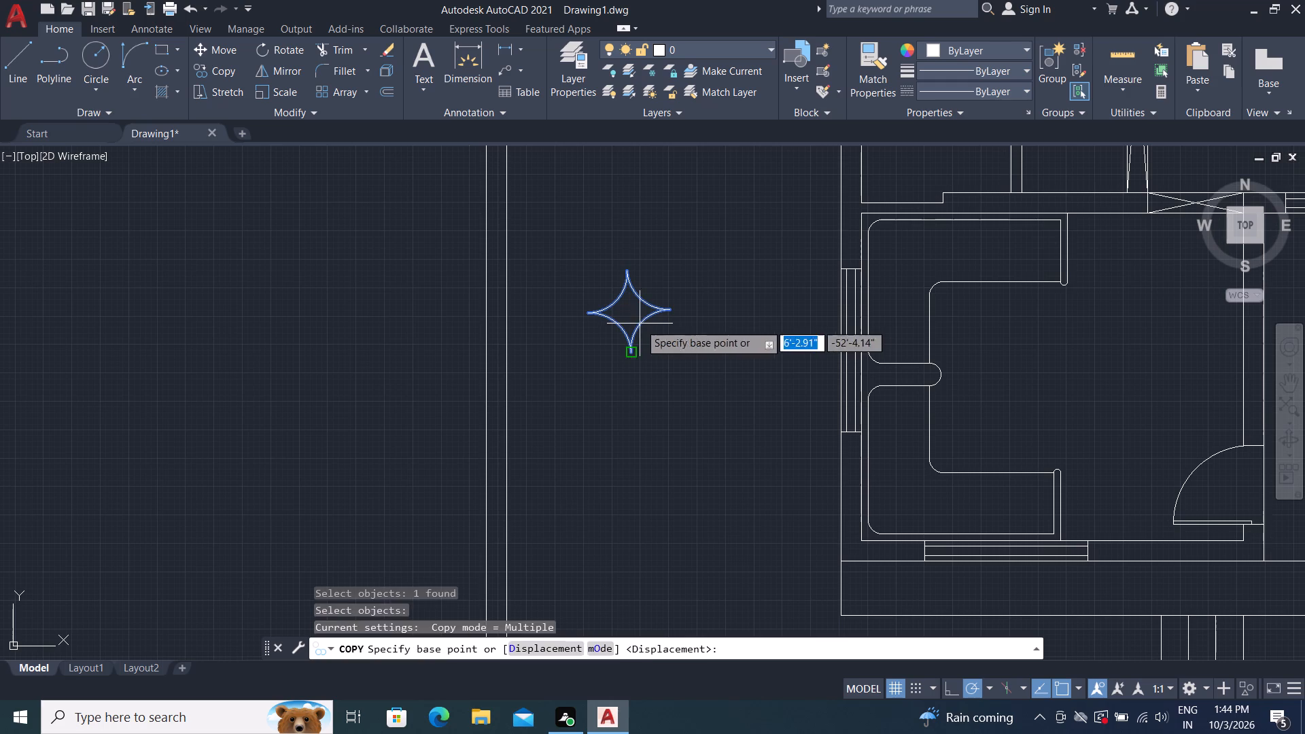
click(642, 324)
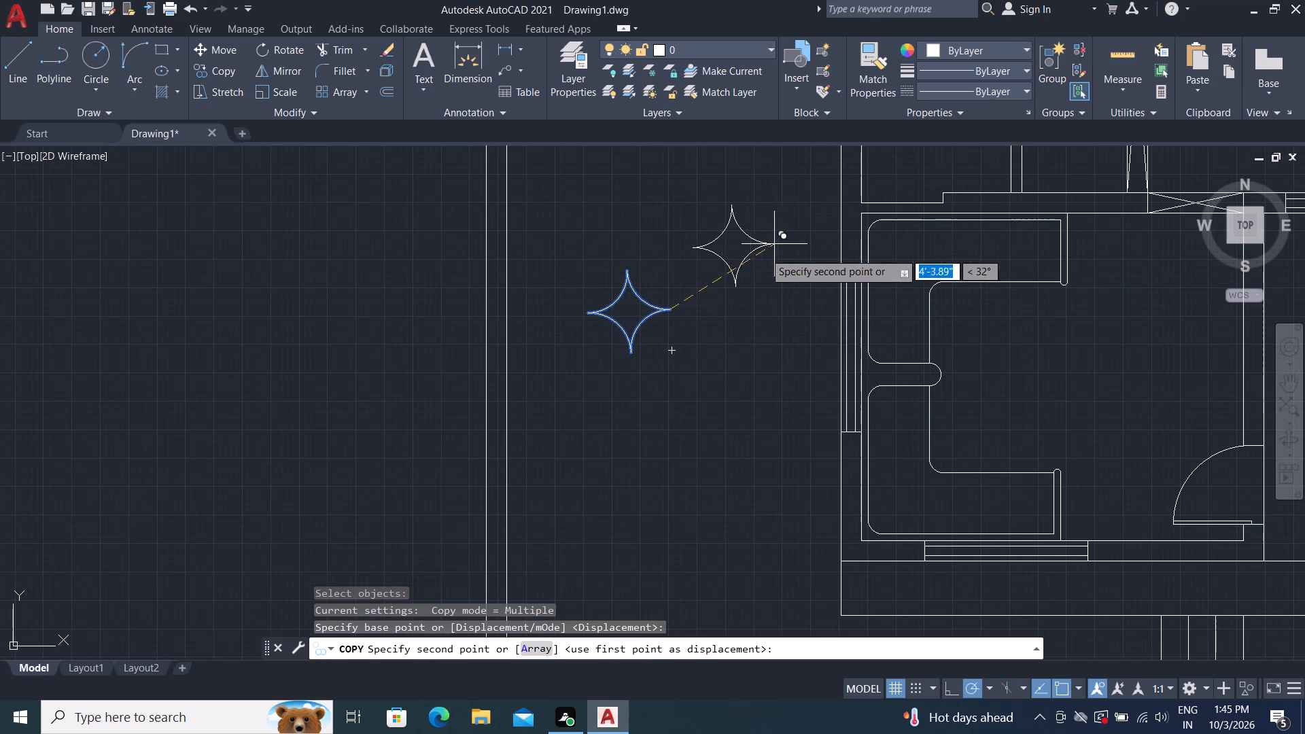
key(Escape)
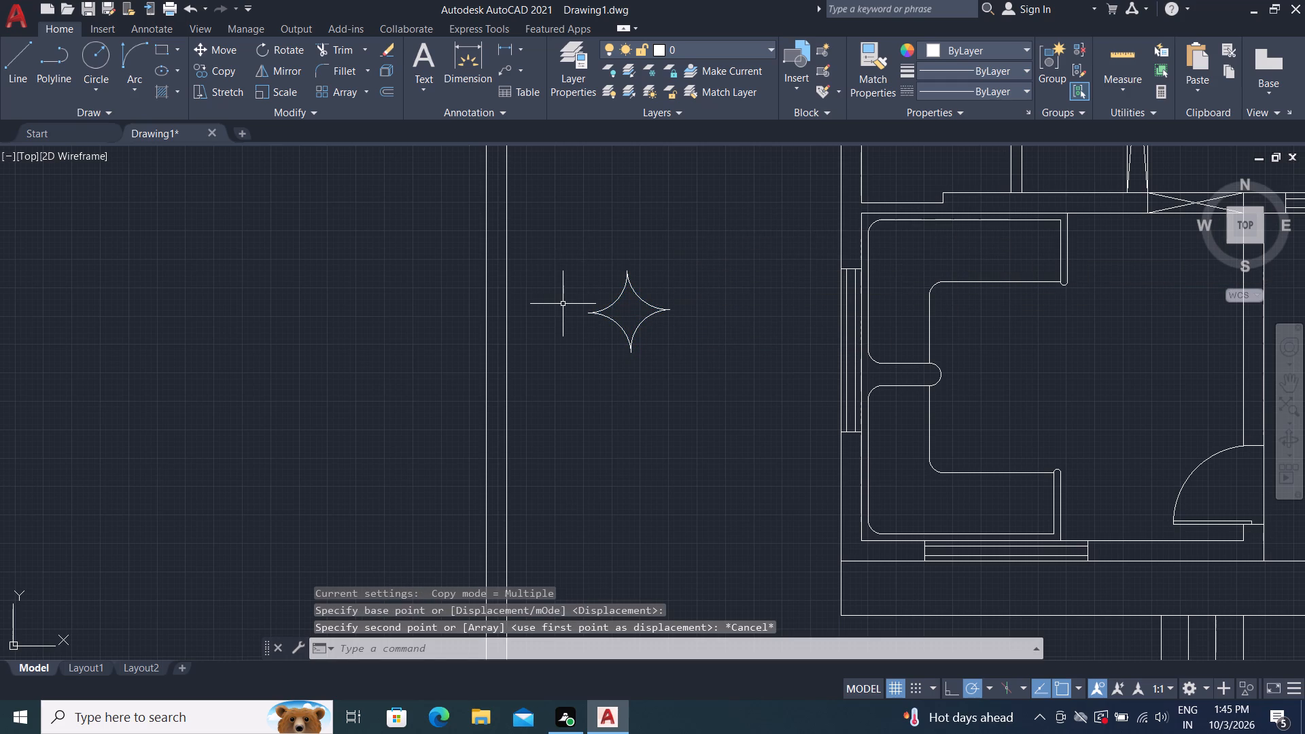
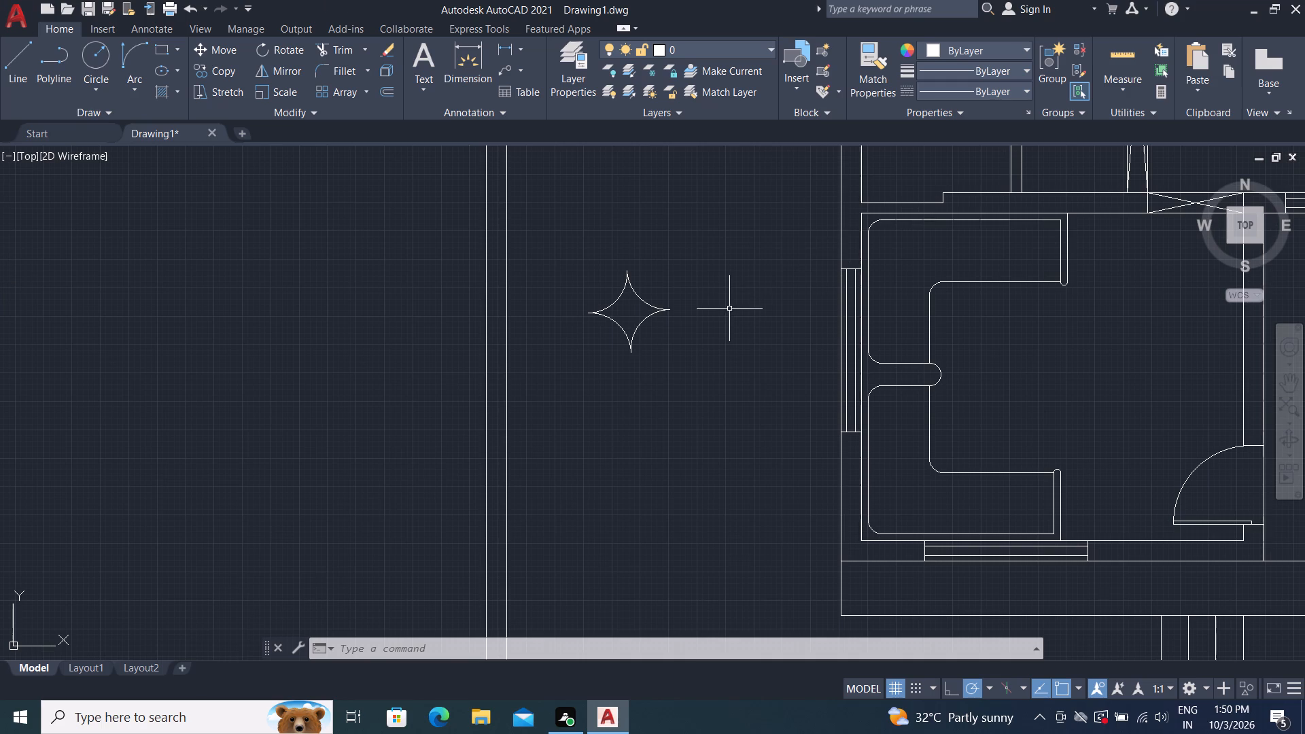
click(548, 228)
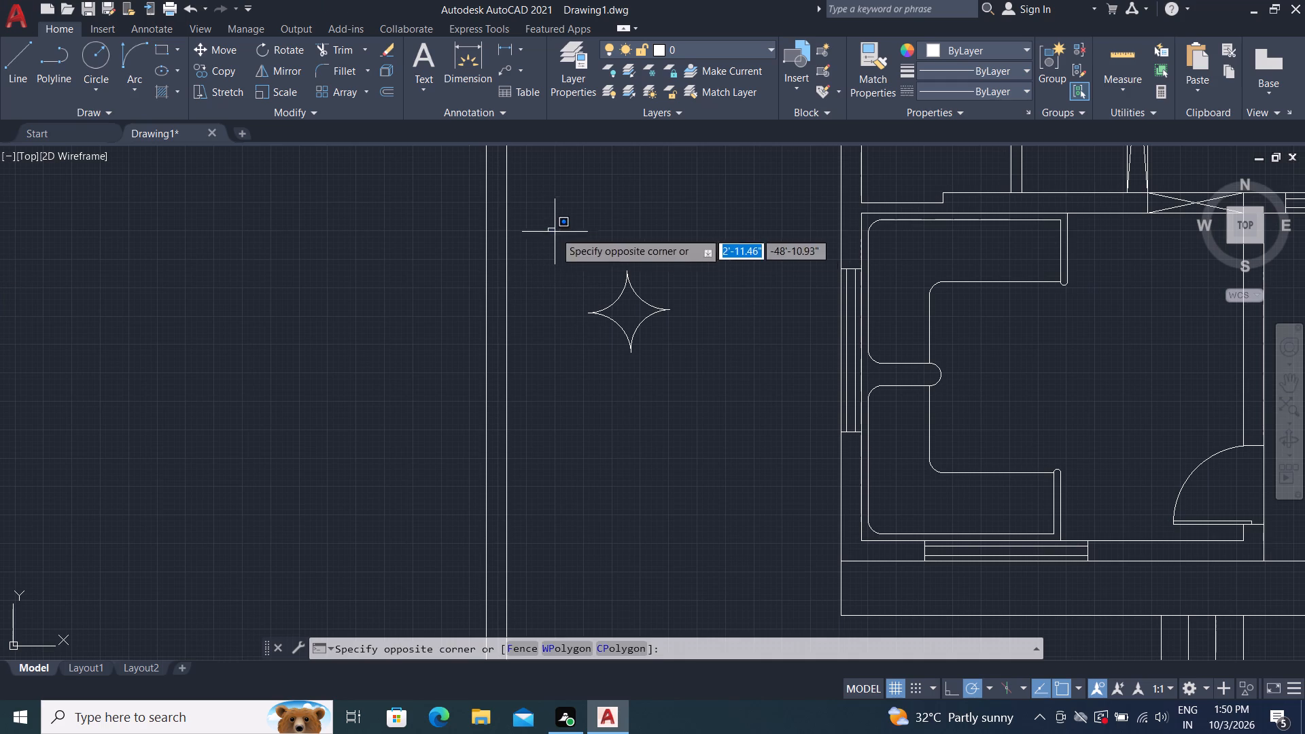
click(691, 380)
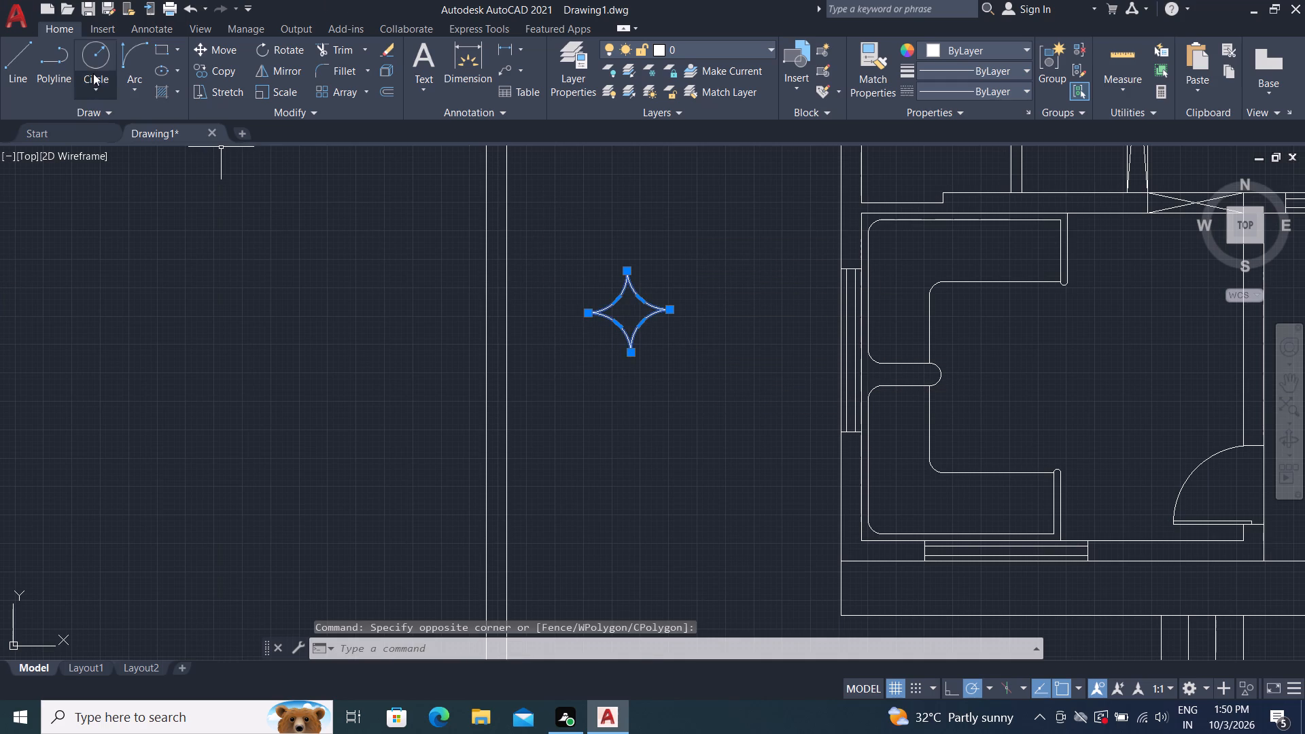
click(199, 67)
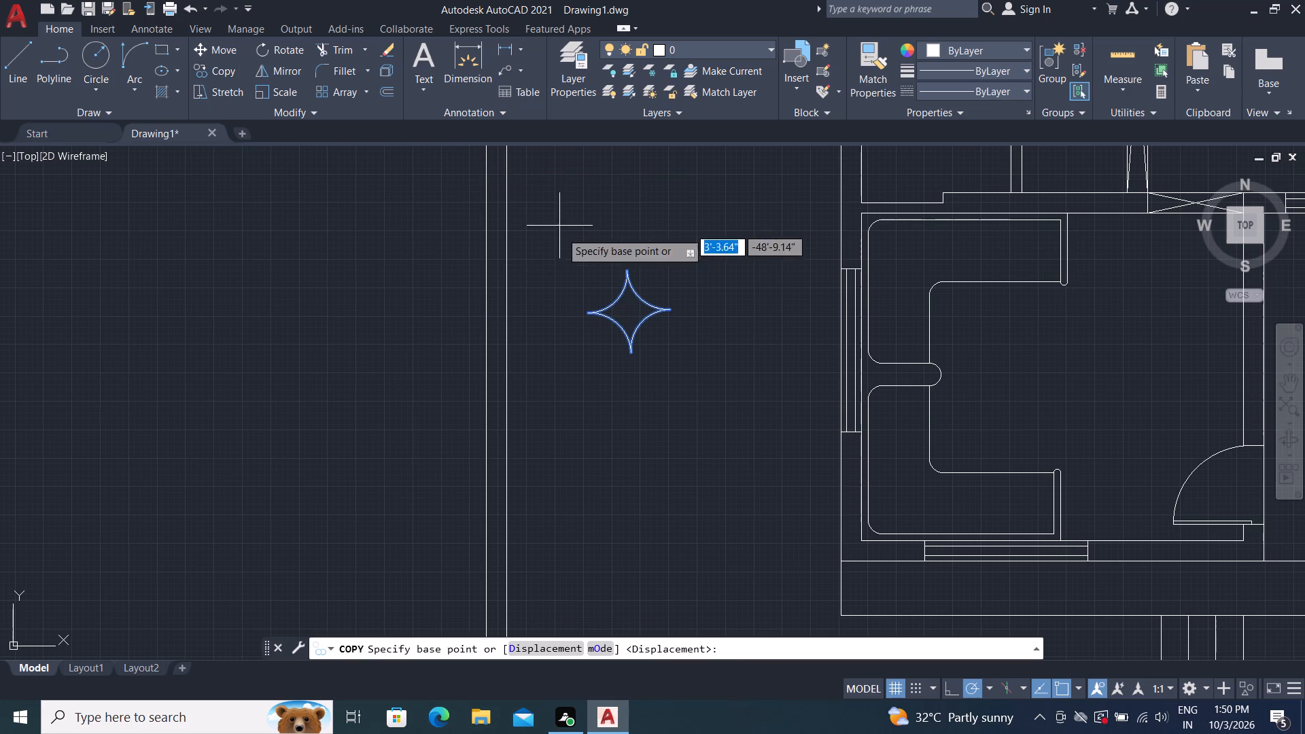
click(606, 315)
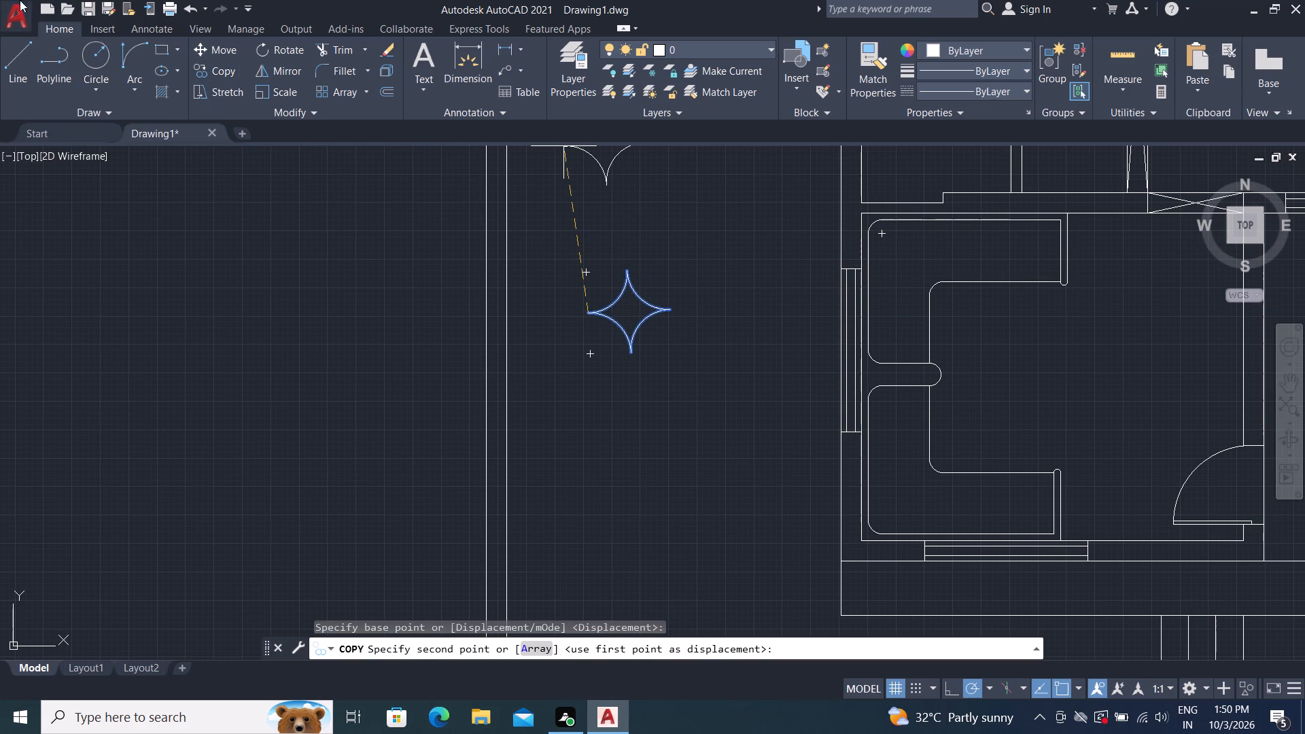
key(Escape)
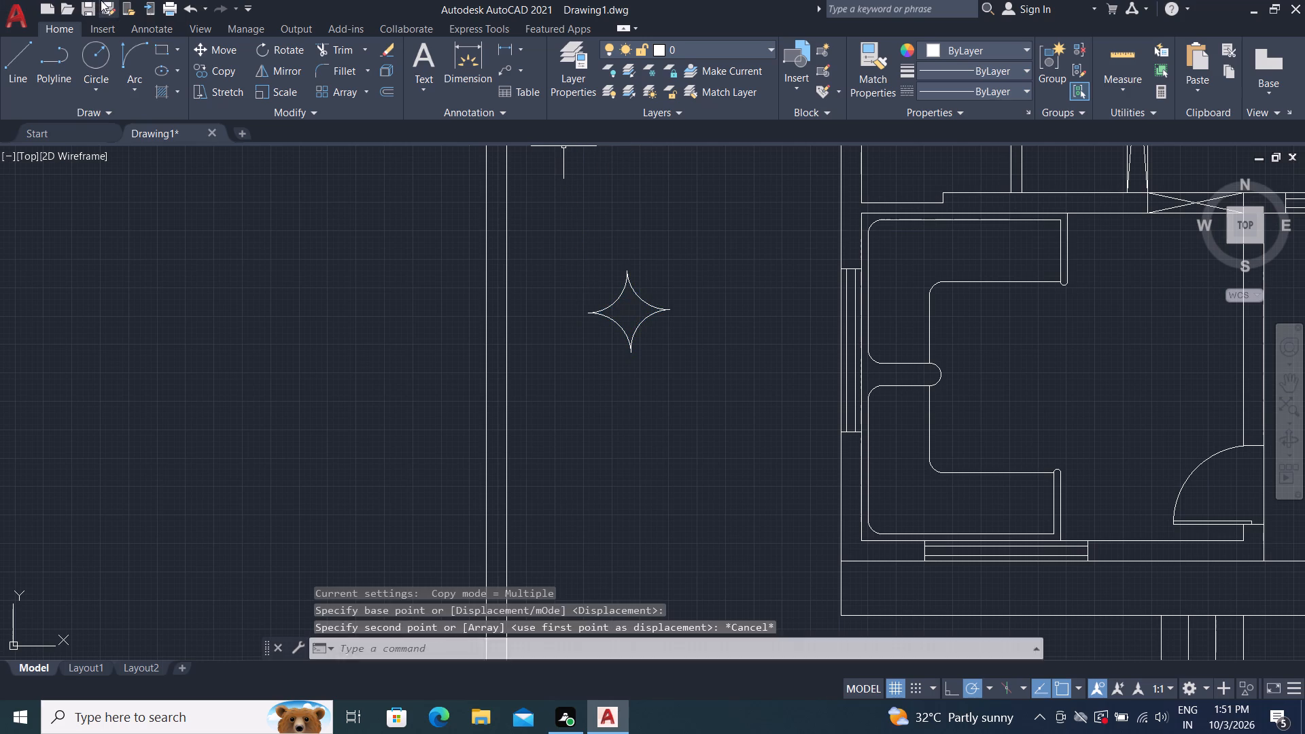
Scale the four-pointed star down slightly, freehand, about its west tip.
text(SC)
key(space)
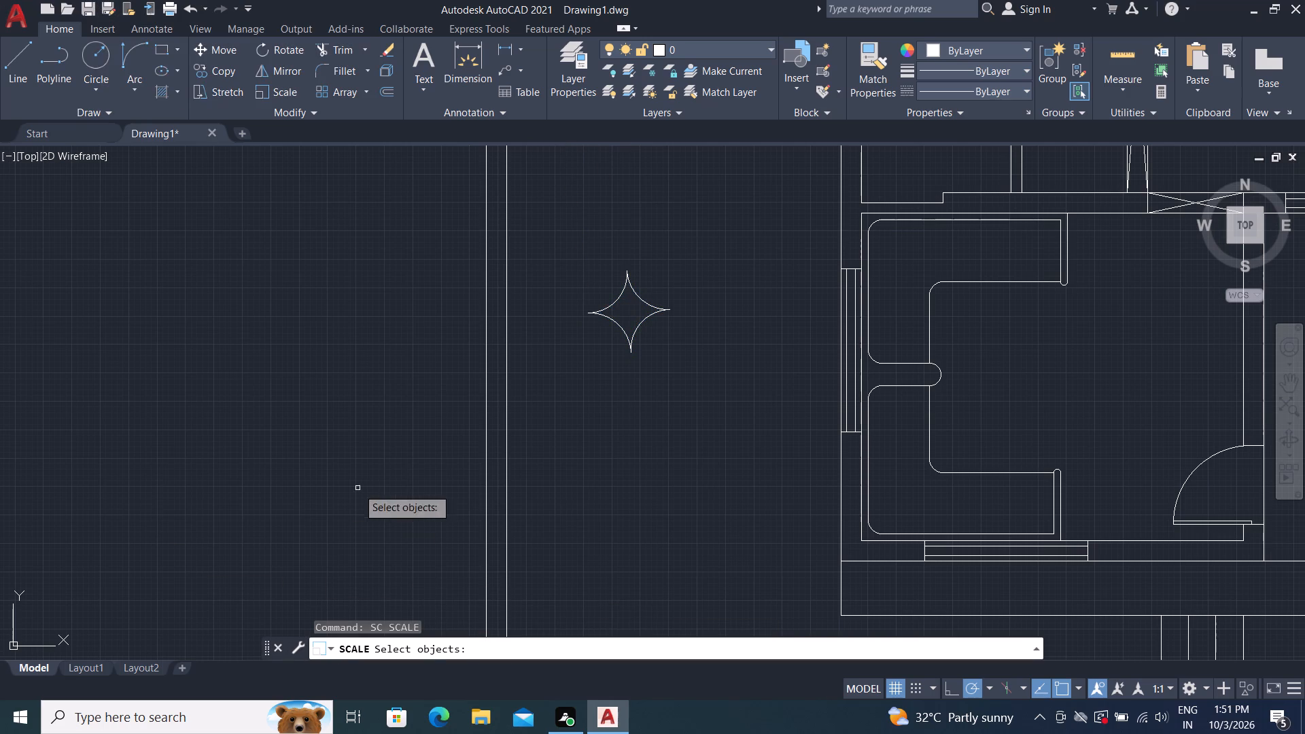
click(607, 308)
right_click(609, 307)
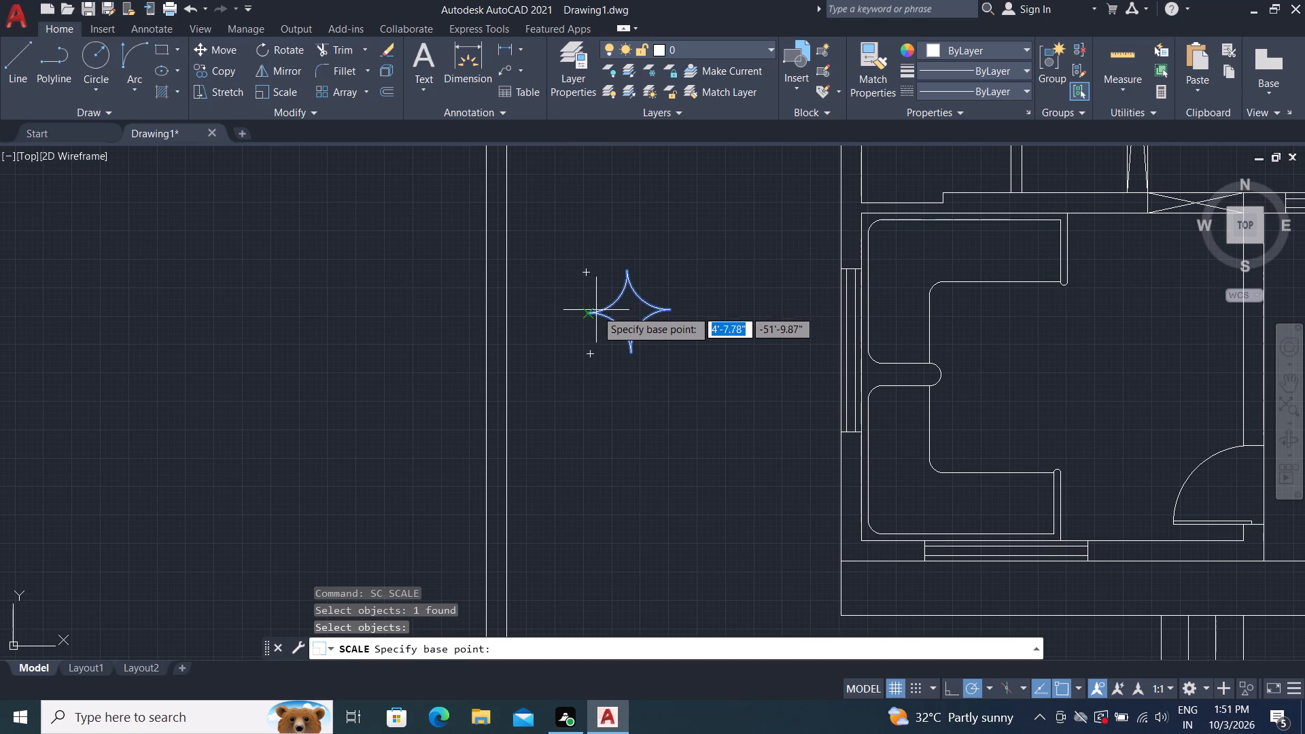
click(594, 315)
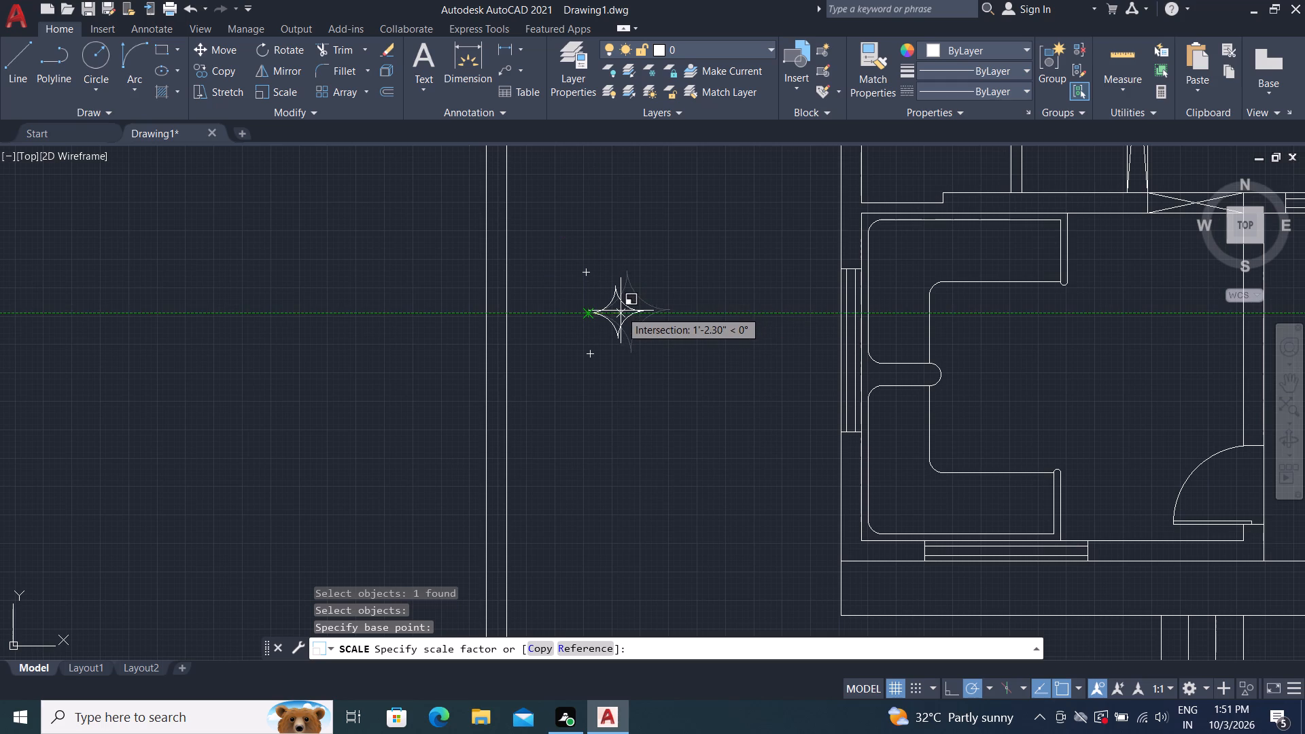
click(627, 311)
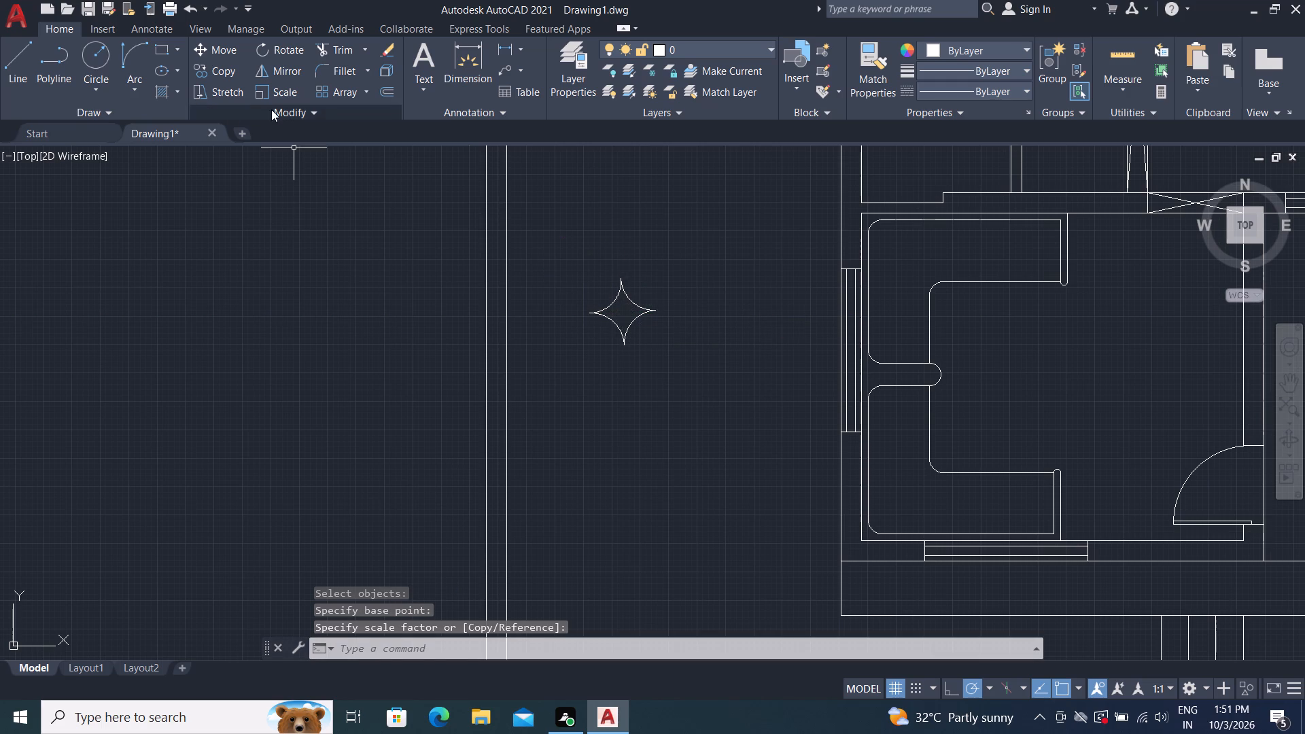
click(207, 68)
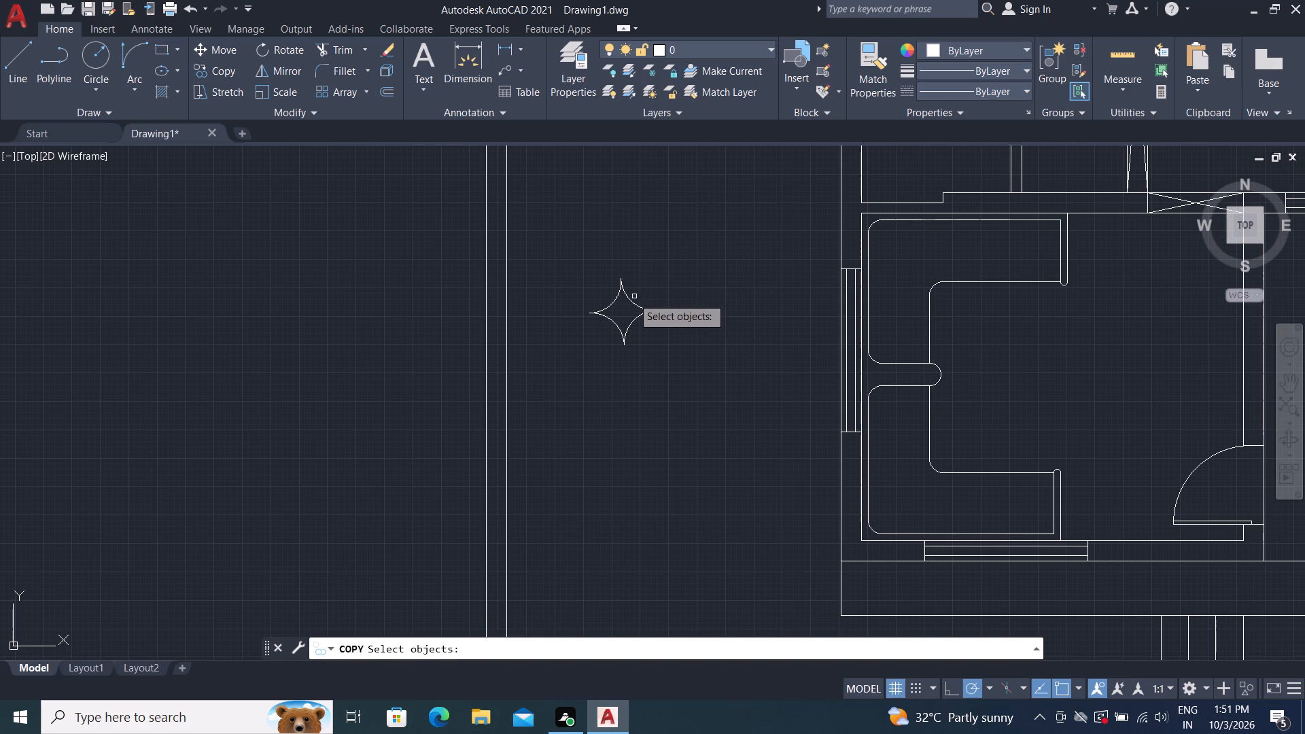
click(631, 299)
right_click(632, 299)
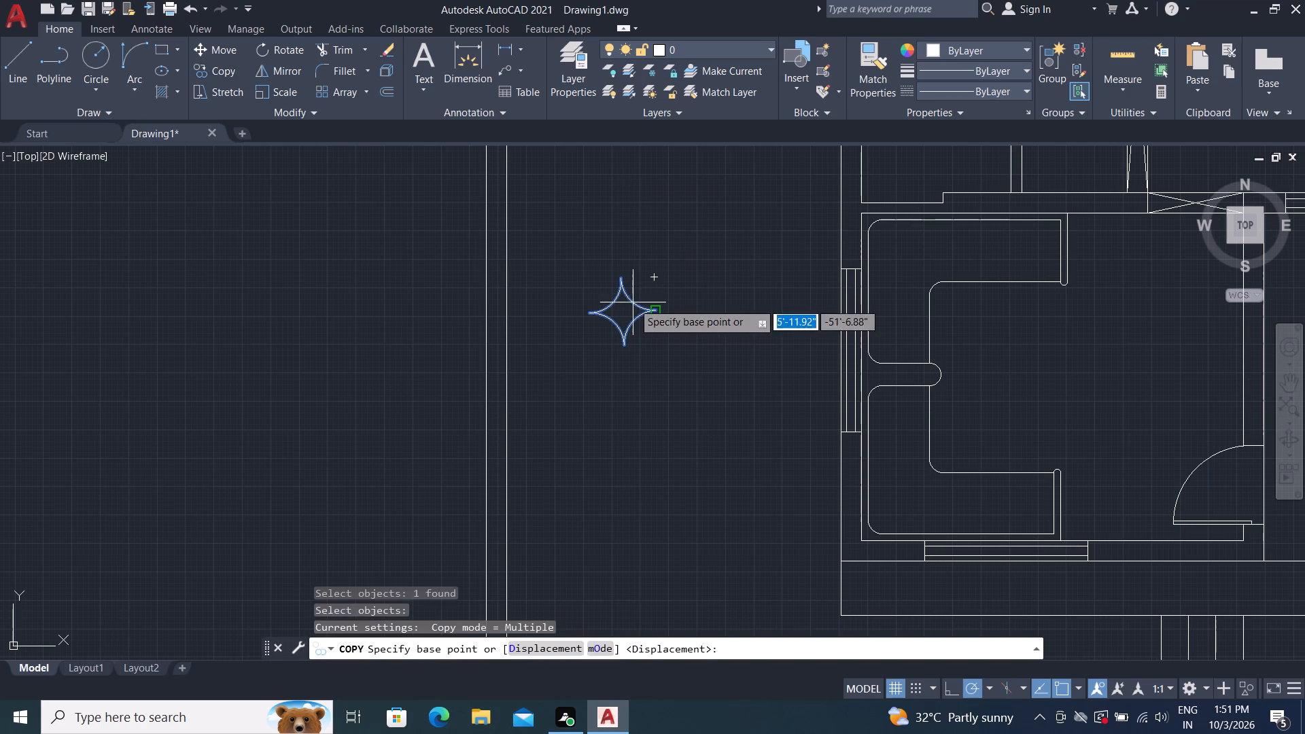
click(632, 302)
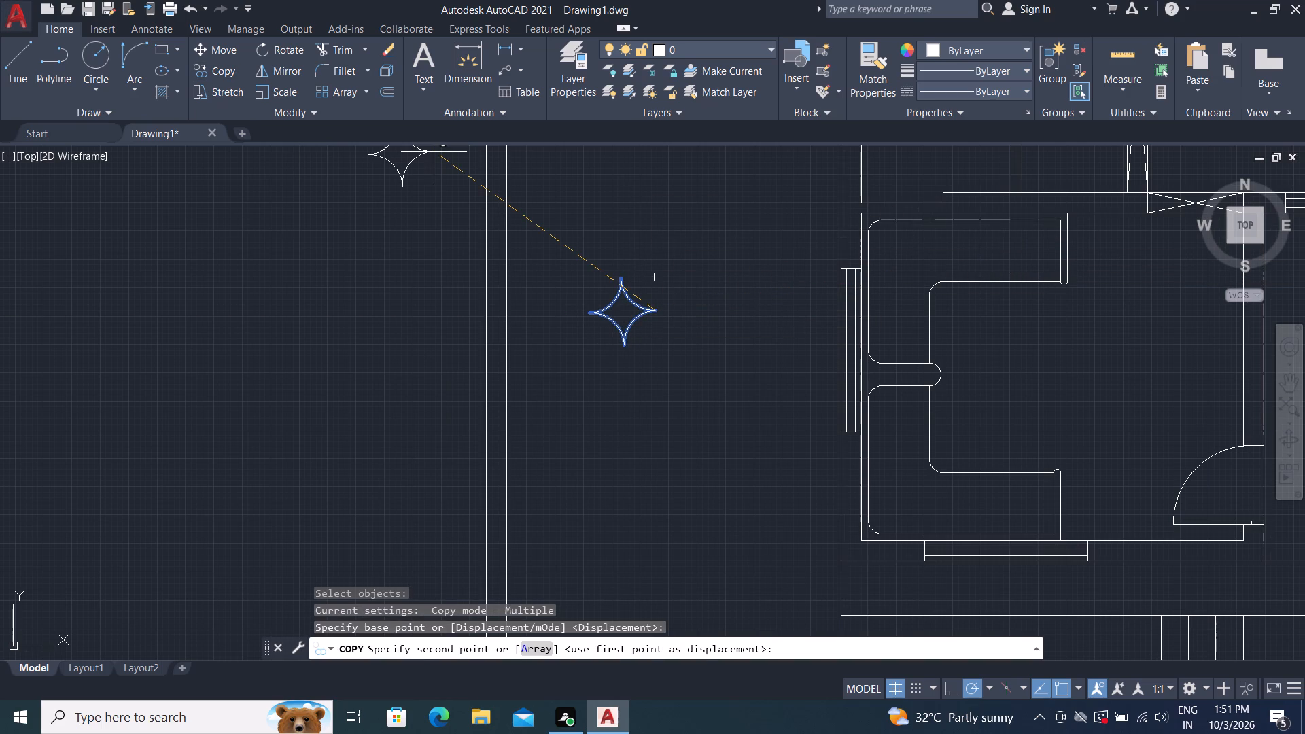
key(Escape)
Scale the star down freehand about its west tip again, by a factor of about 0.9.
text(SC)
key(space)
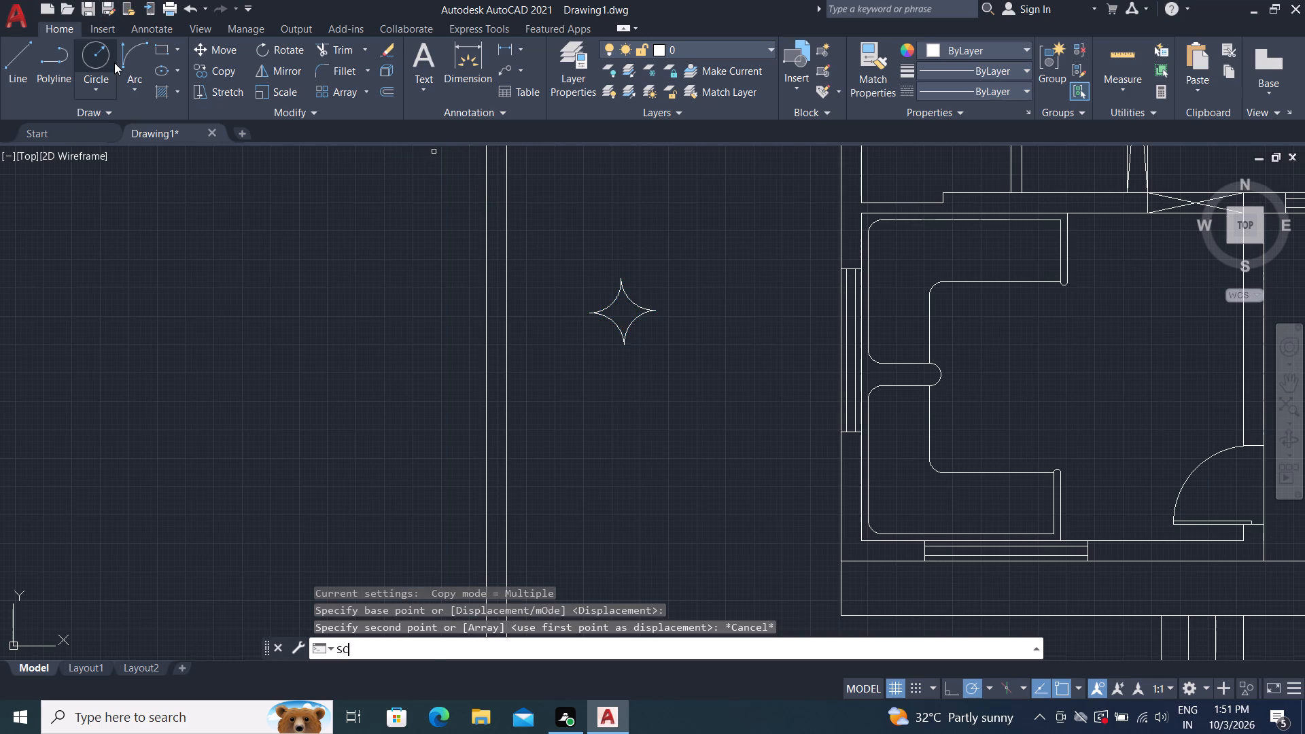
click(606, 309)
right_drag(623, 318, 623, 320)
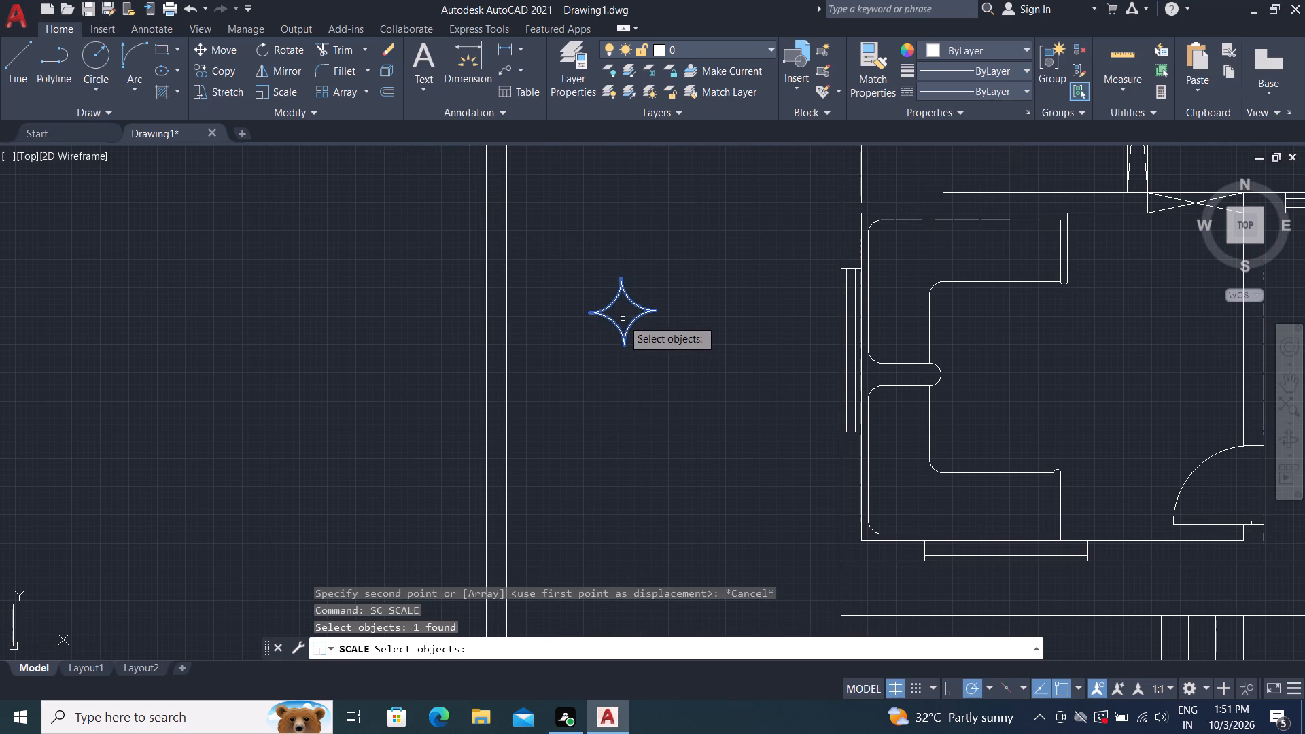
right_drag(623, 320, 621, 326)
click(592, 315)
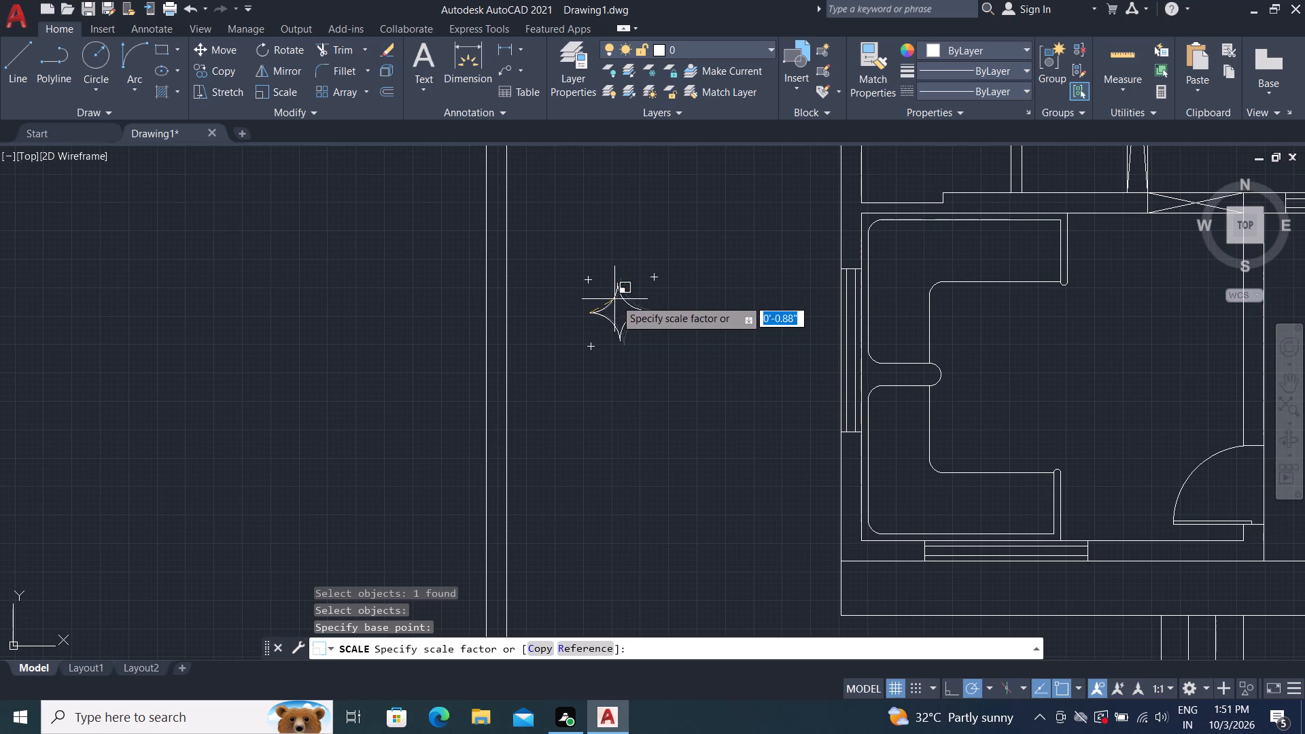
click(616, 299)
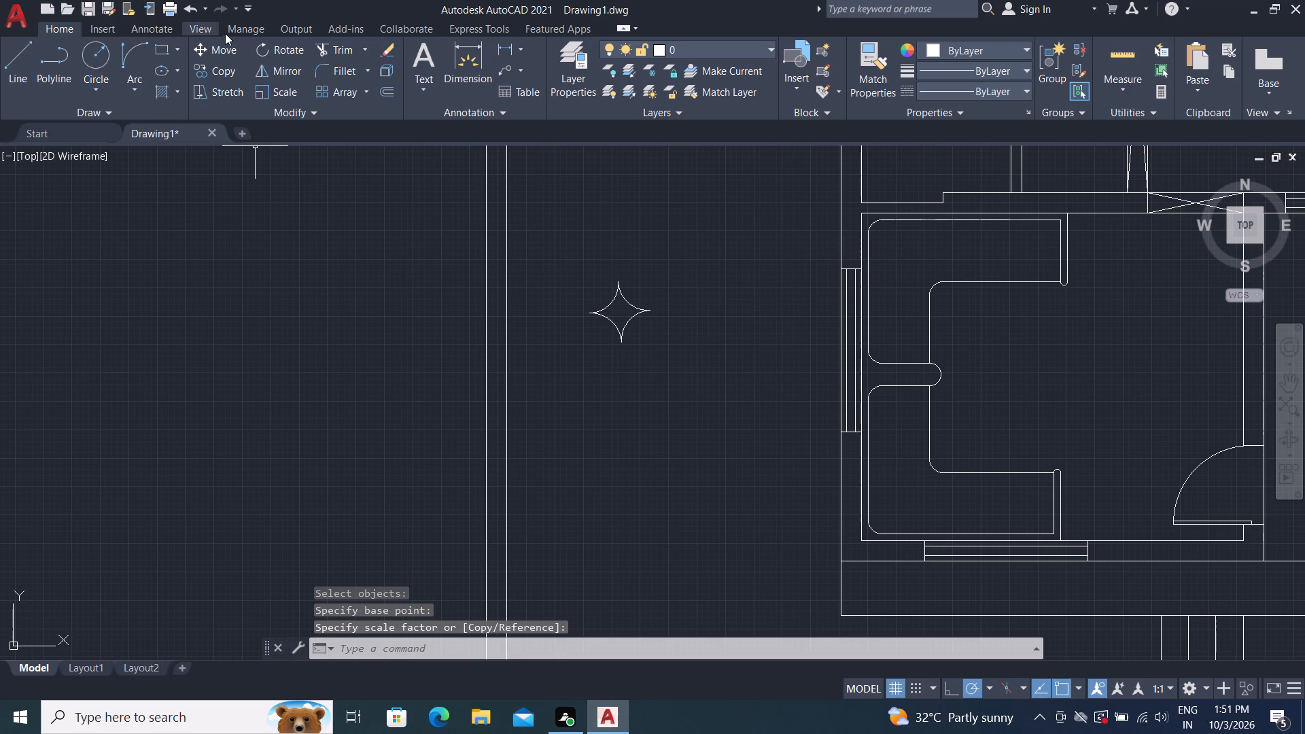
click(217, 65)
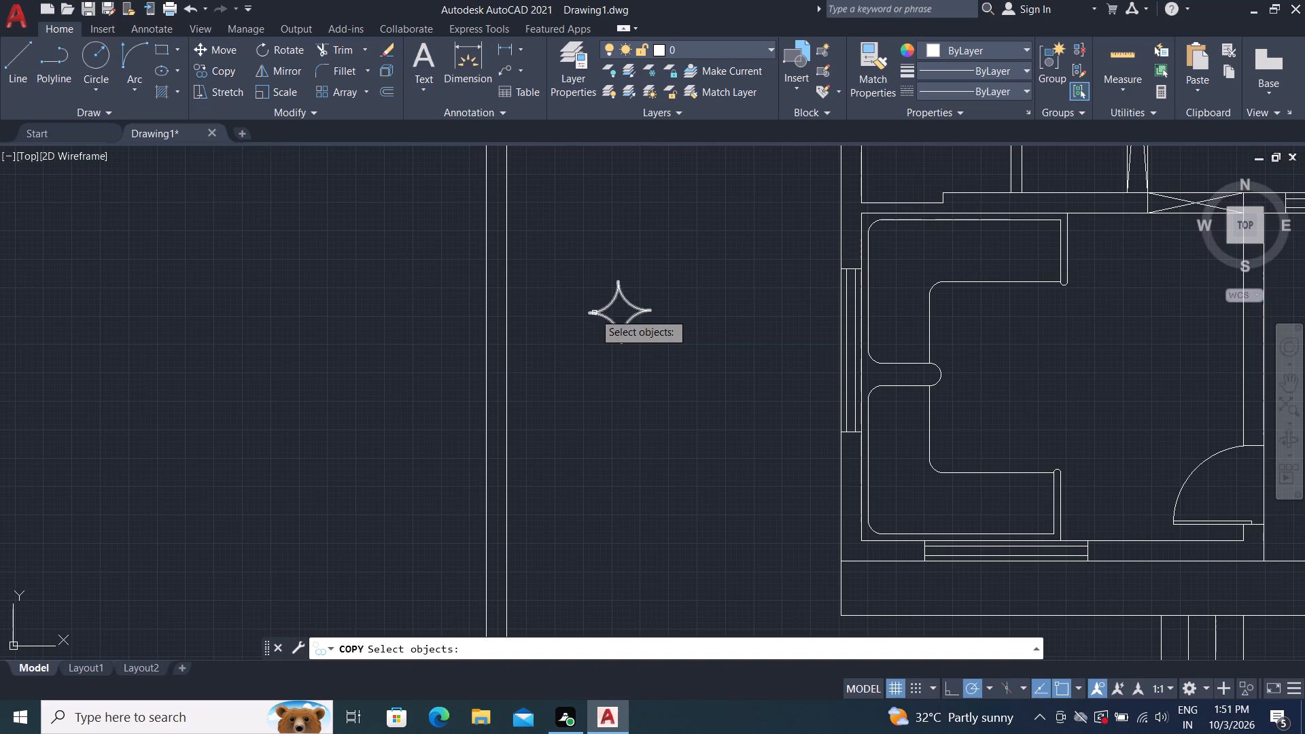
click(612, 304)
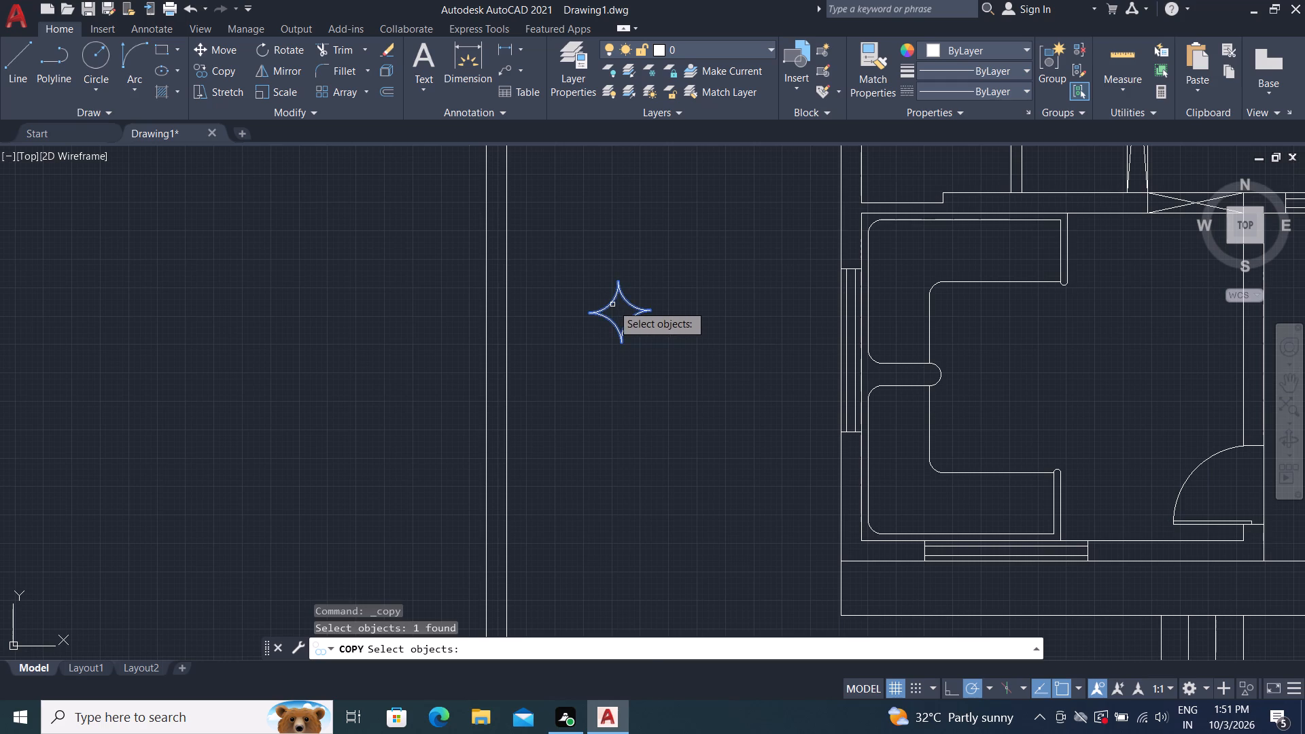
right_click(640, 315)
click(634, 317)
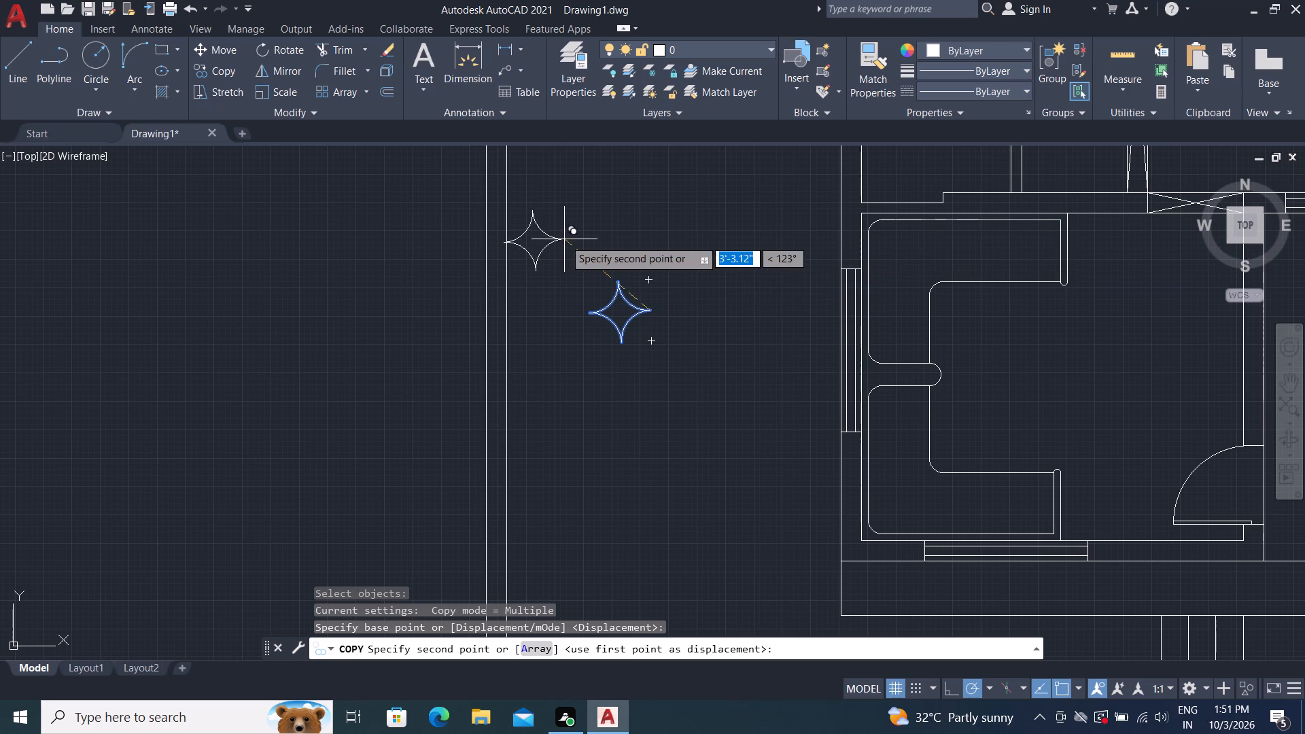
Rotate the star freehand about its east tip until its four points face diagonally.
click(284, 50)
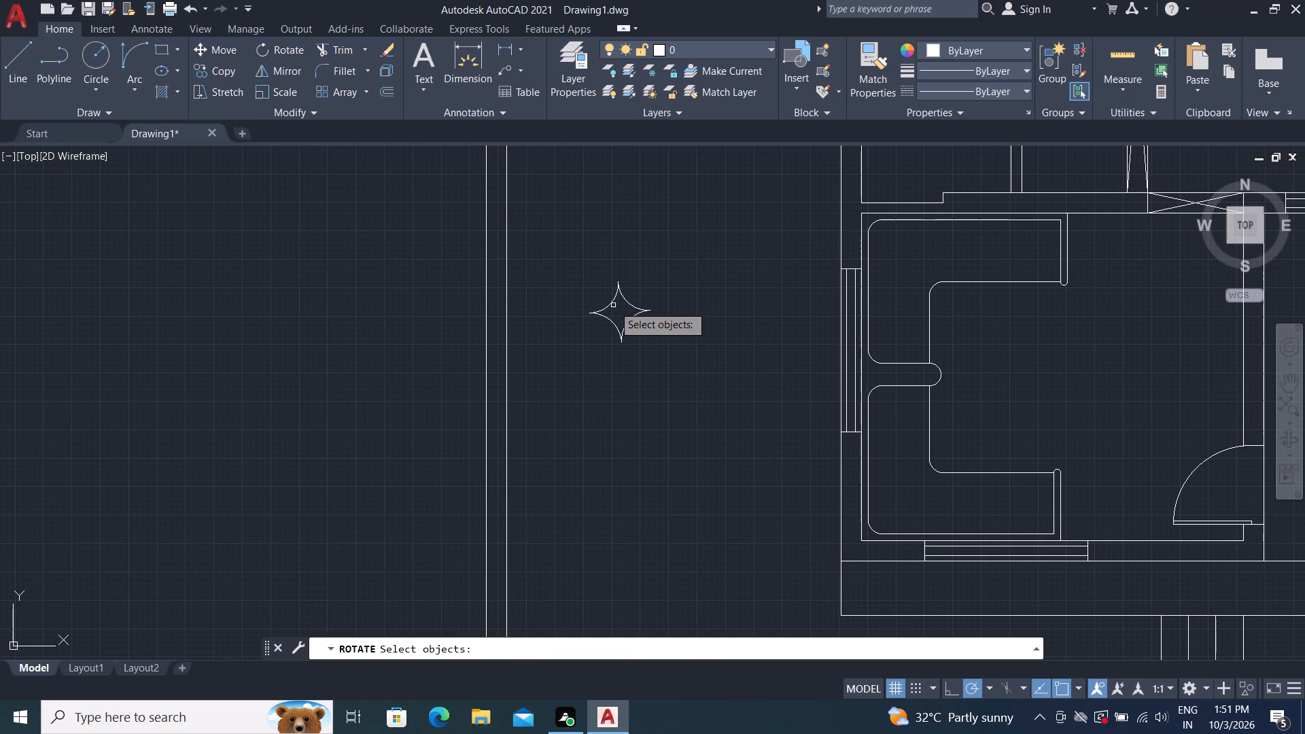
click(614, 307)
right_click(614, 307)
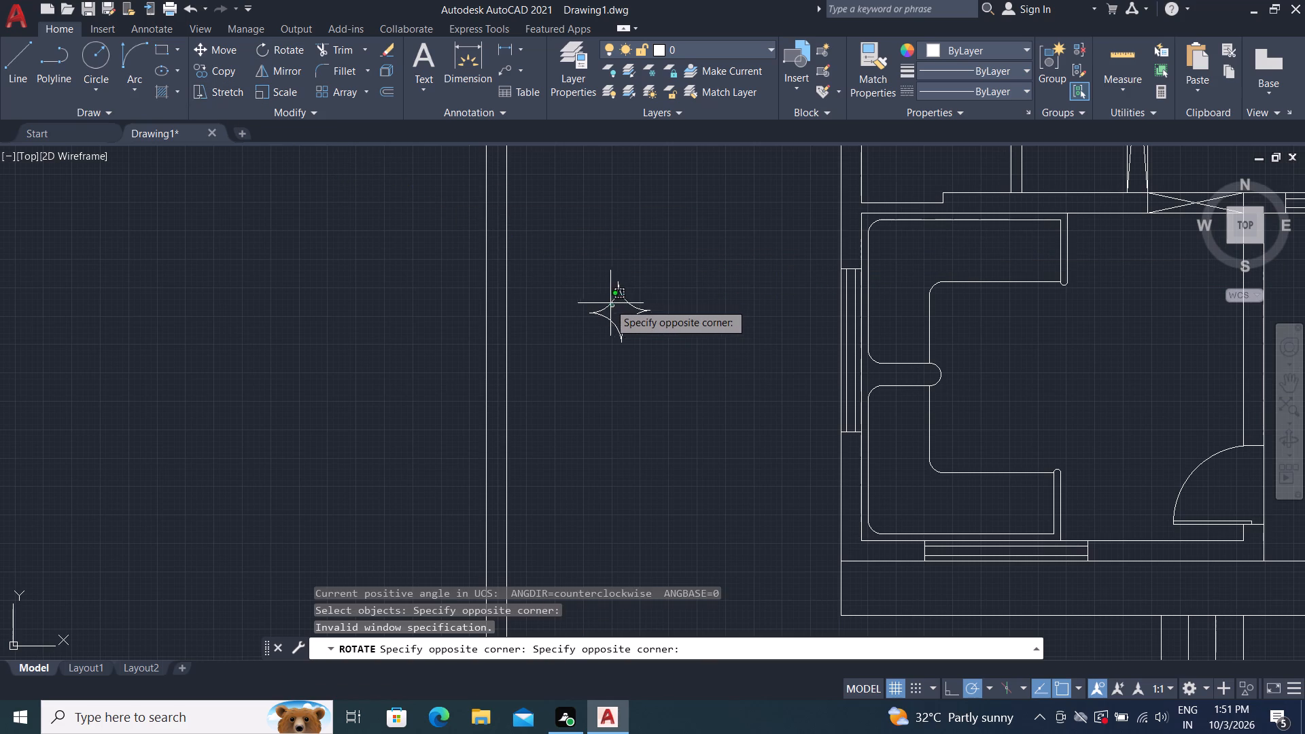
drag(611, 302, 617, 300)
right_click(644, 313)
click(643, 311)
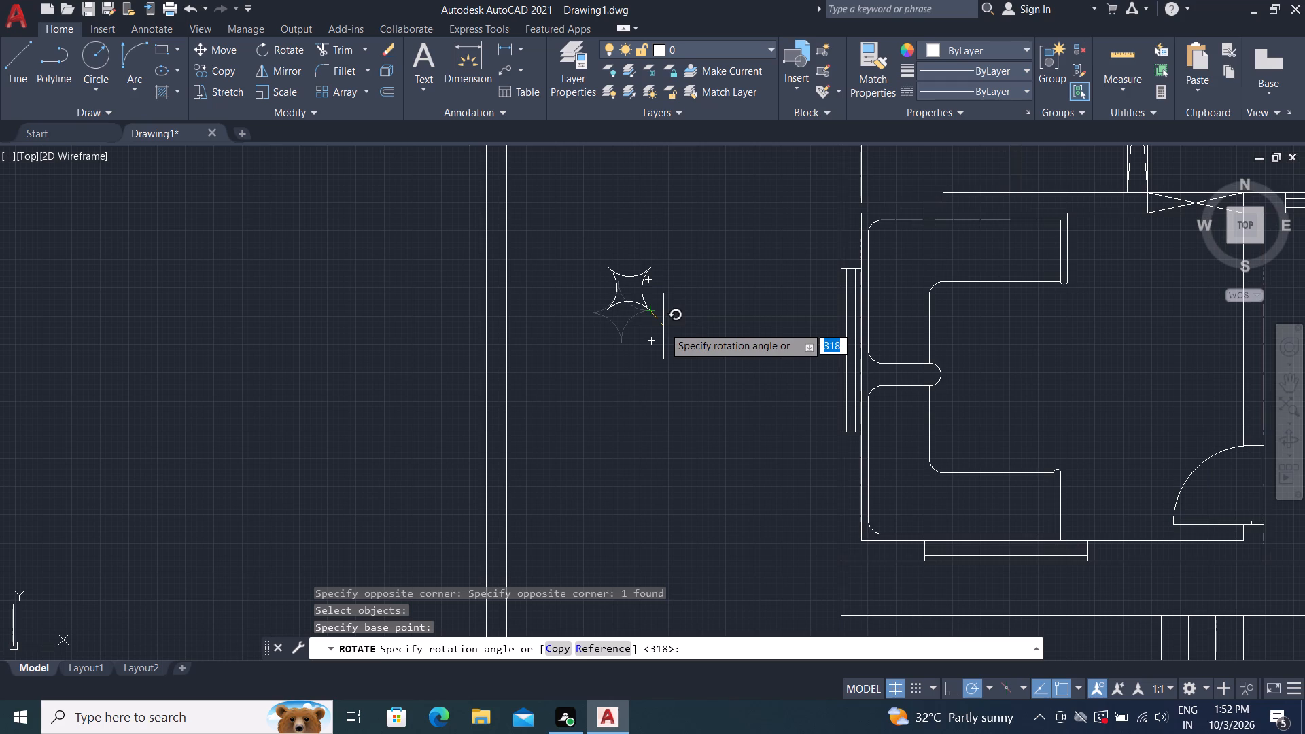
click(661, 325)
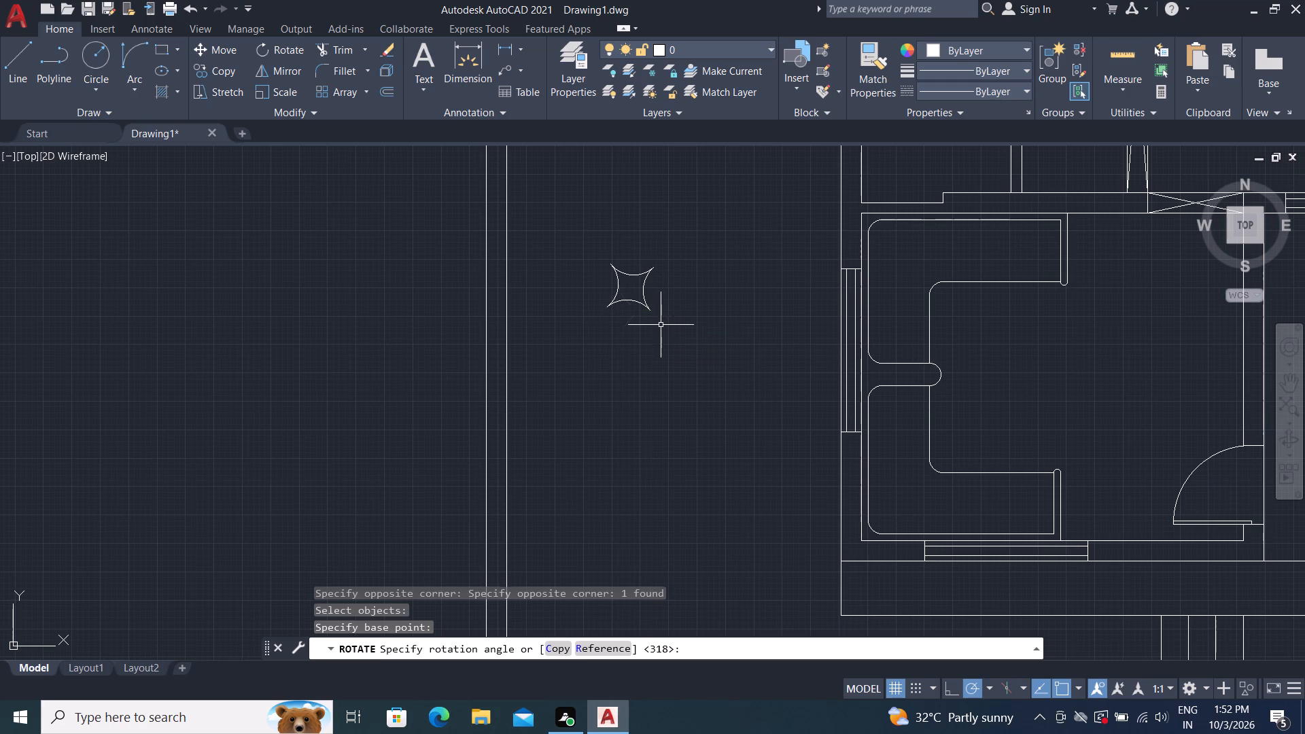
Copy the rotated star by its northeast tip to three spots along the north arm of the C-shaped counter, from its east end westward.
click(230, 69)
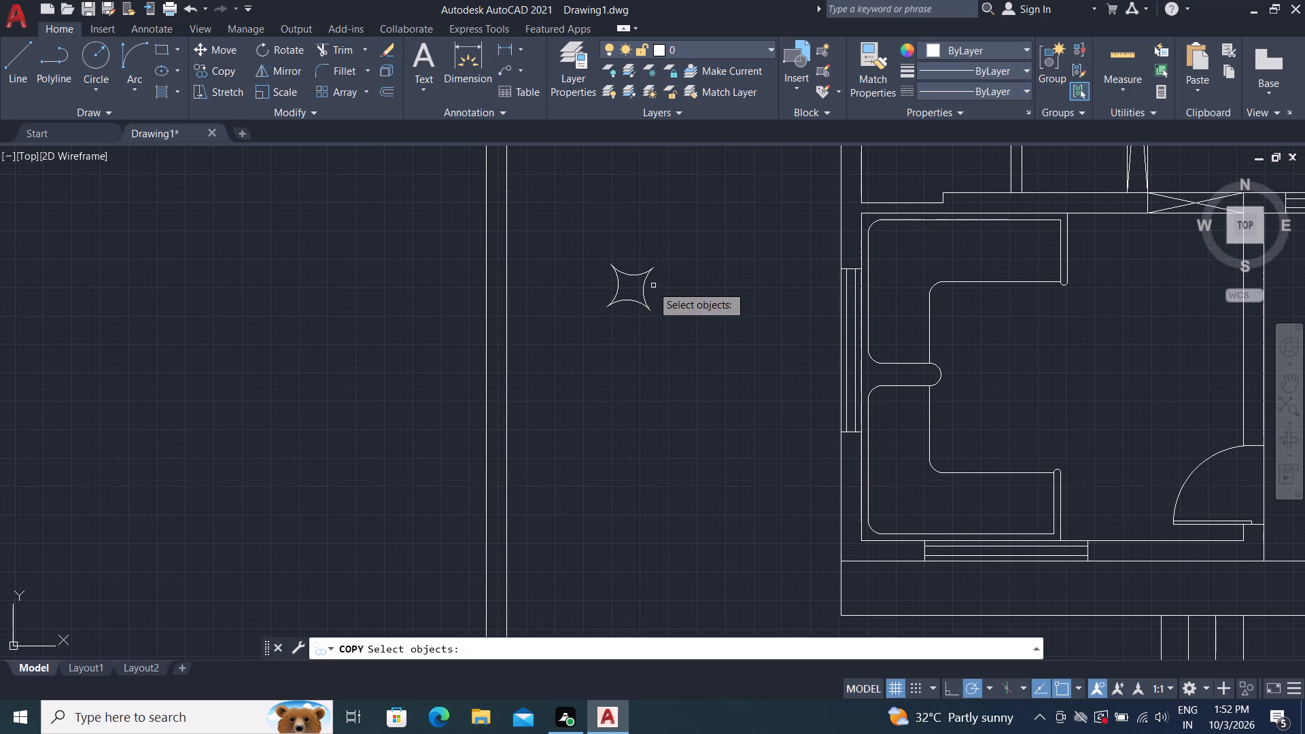
click(646, 285)
right_click(646, 281)
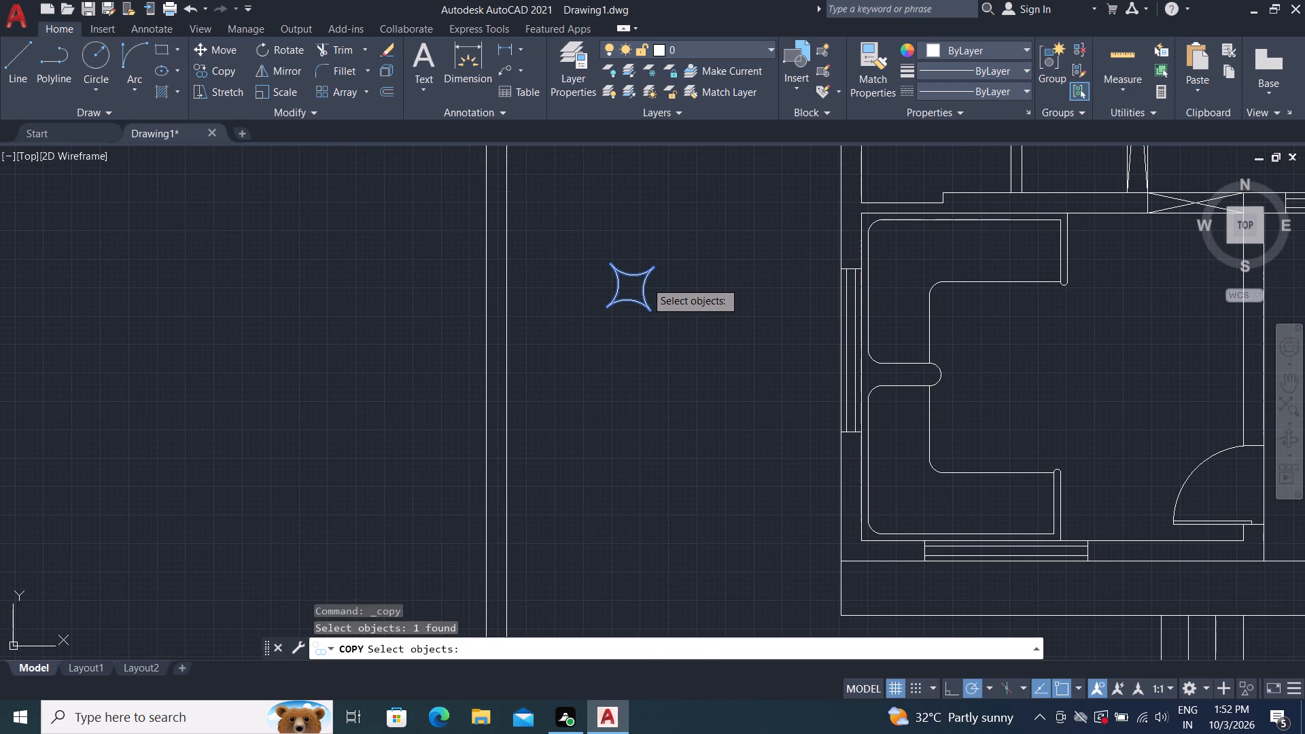
click(647, 285)
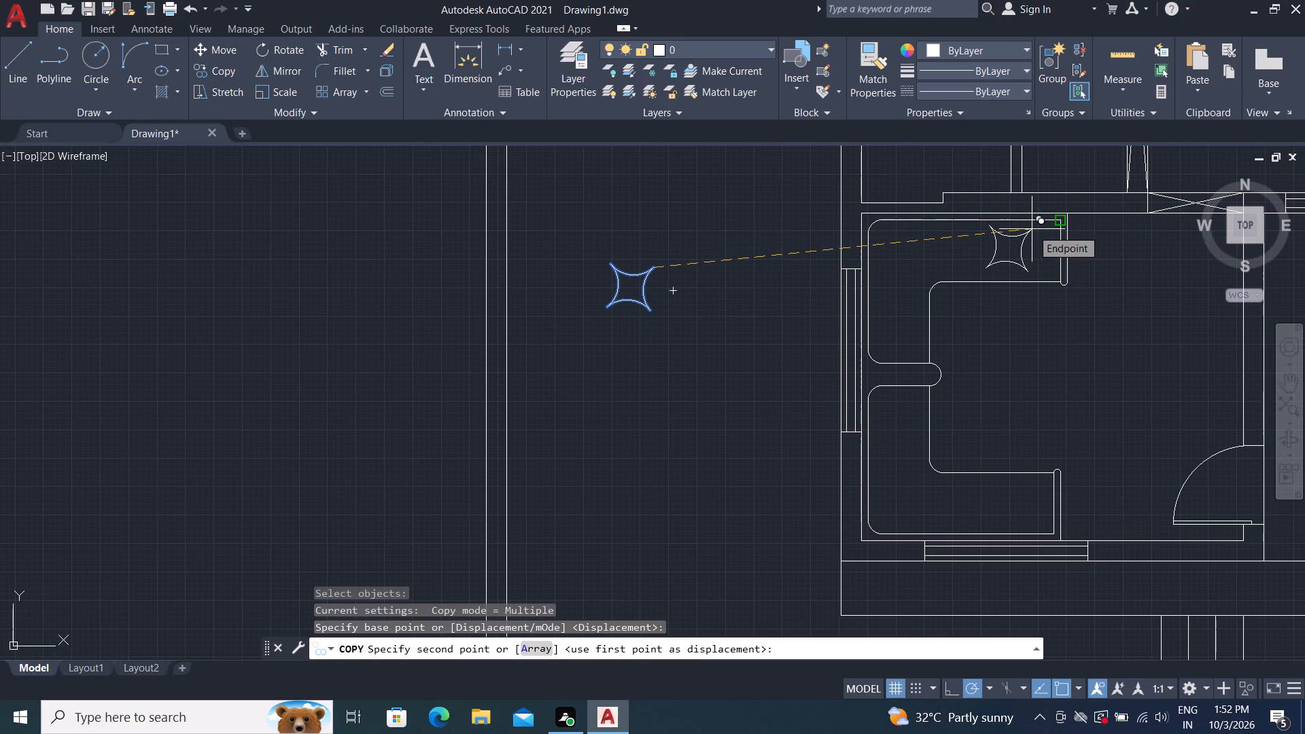
click(1032, 229)
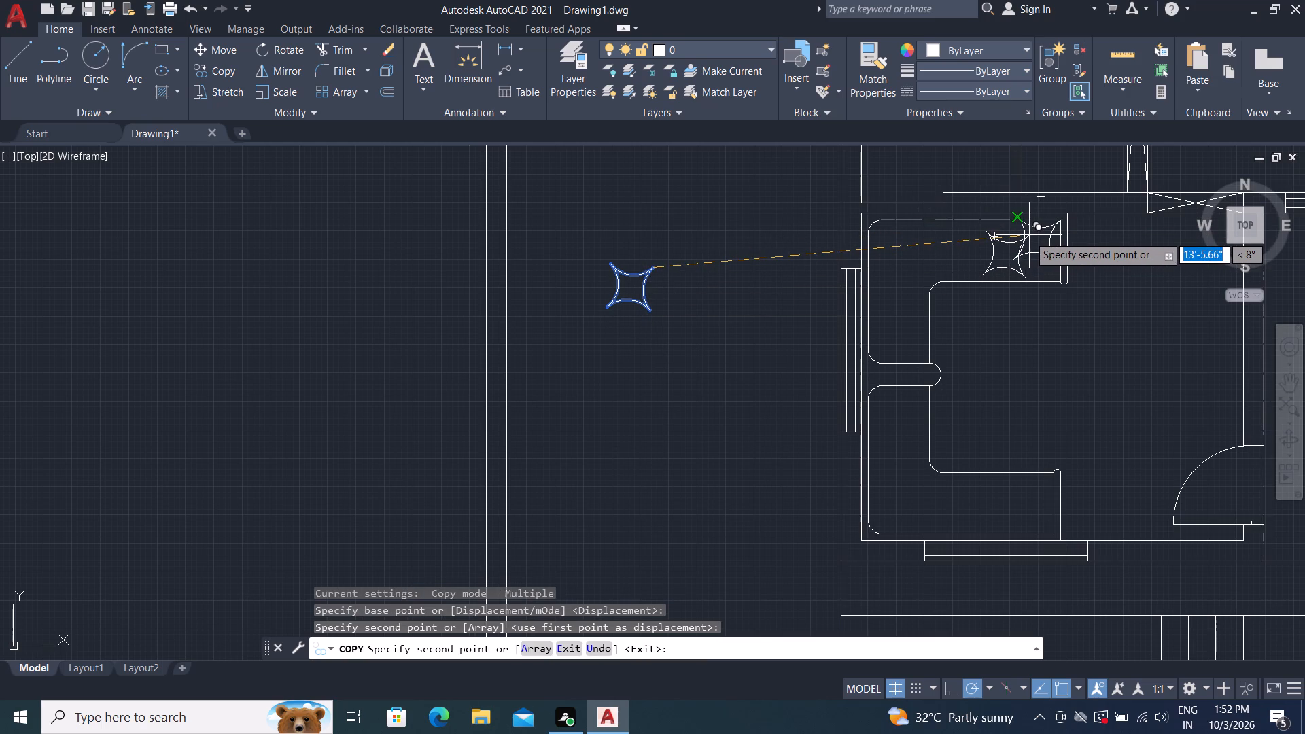
click(1024, 235)
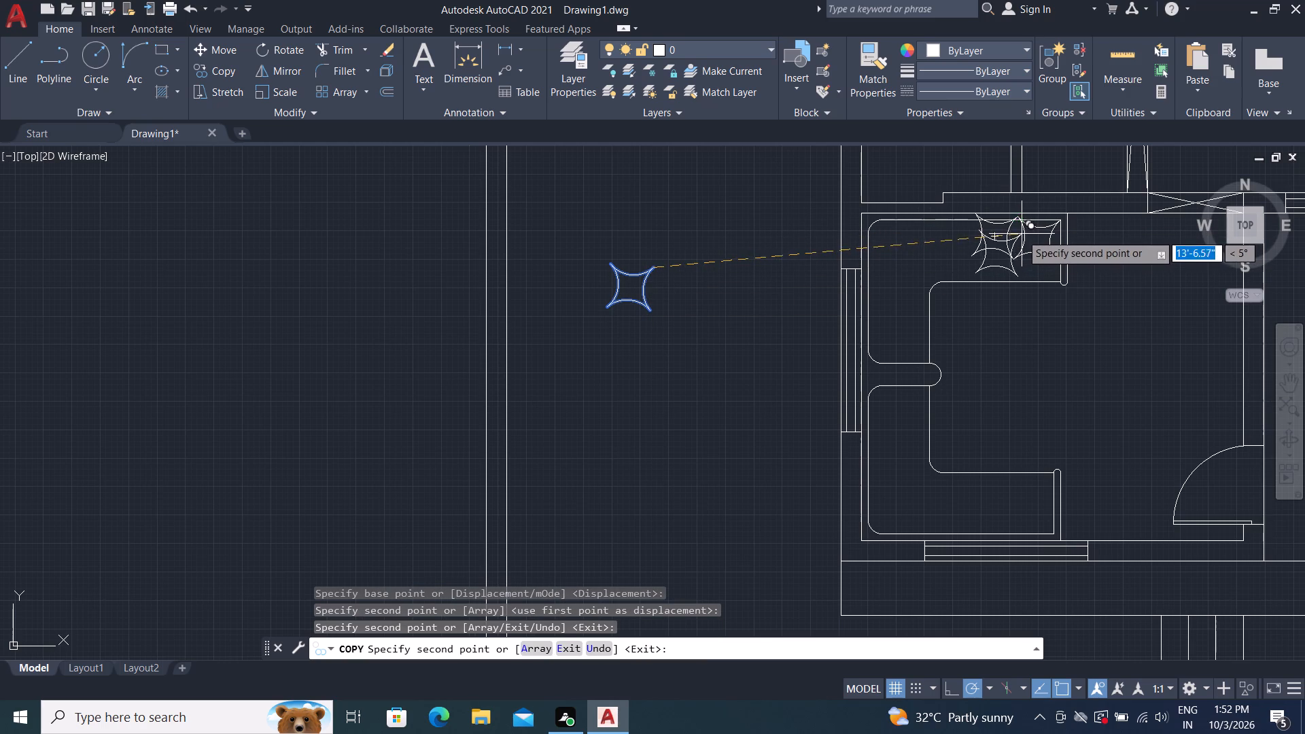
scroll(1013, 241, up, 3)
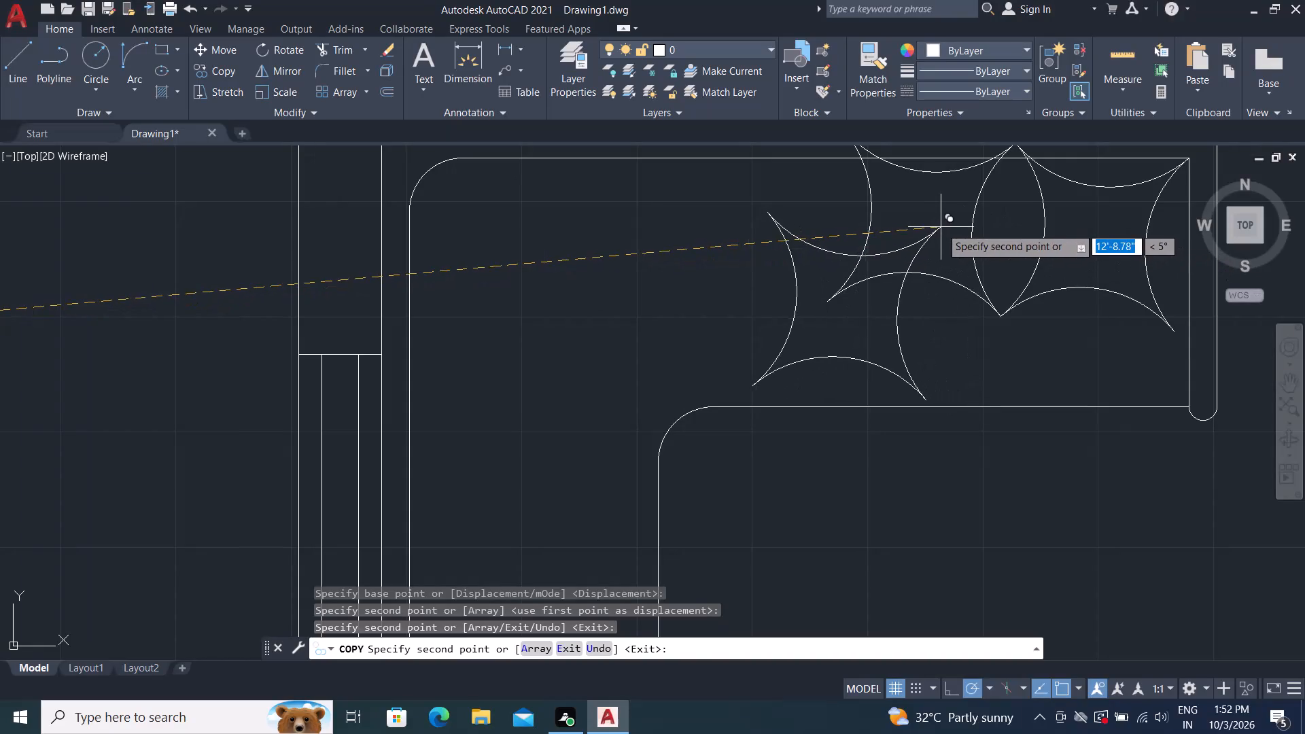
click(835, 300)
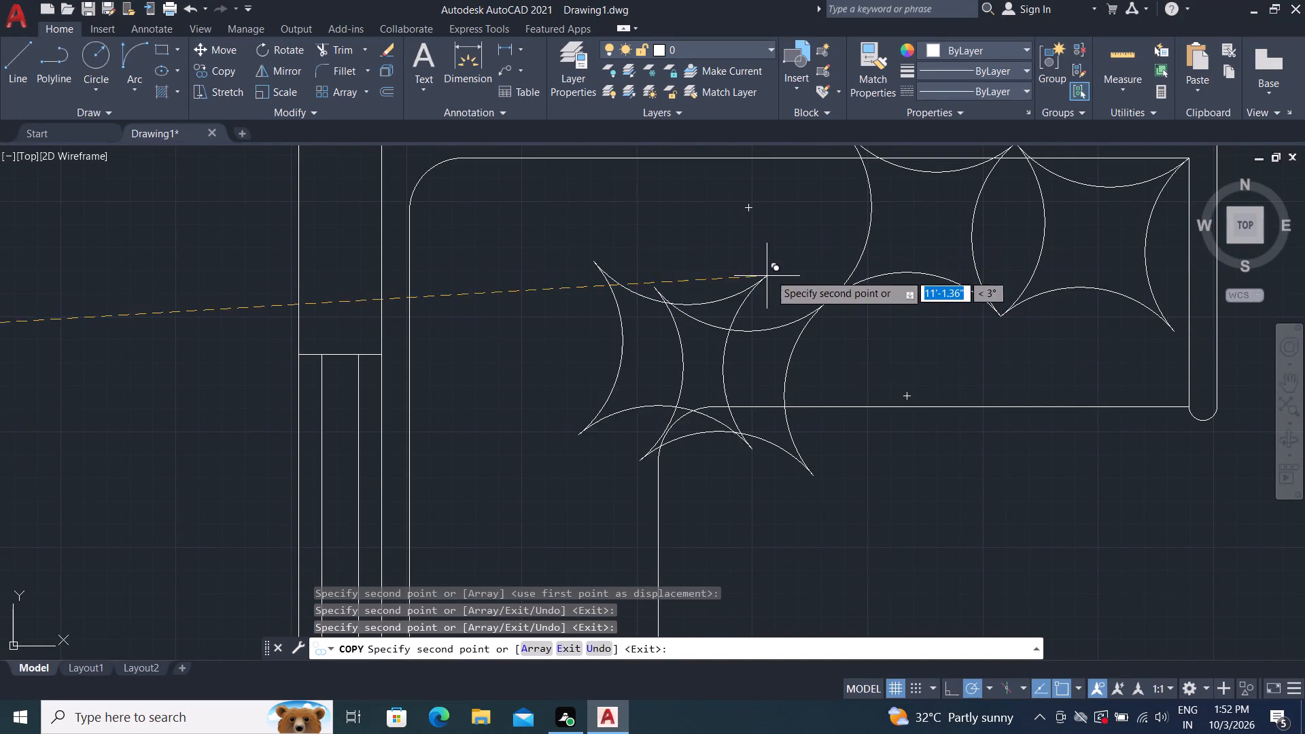
Place two more overlapping star copies in the west run of the C-shaped counter, north of its rounded middle divider.
scroll(770, 247, down, 1)
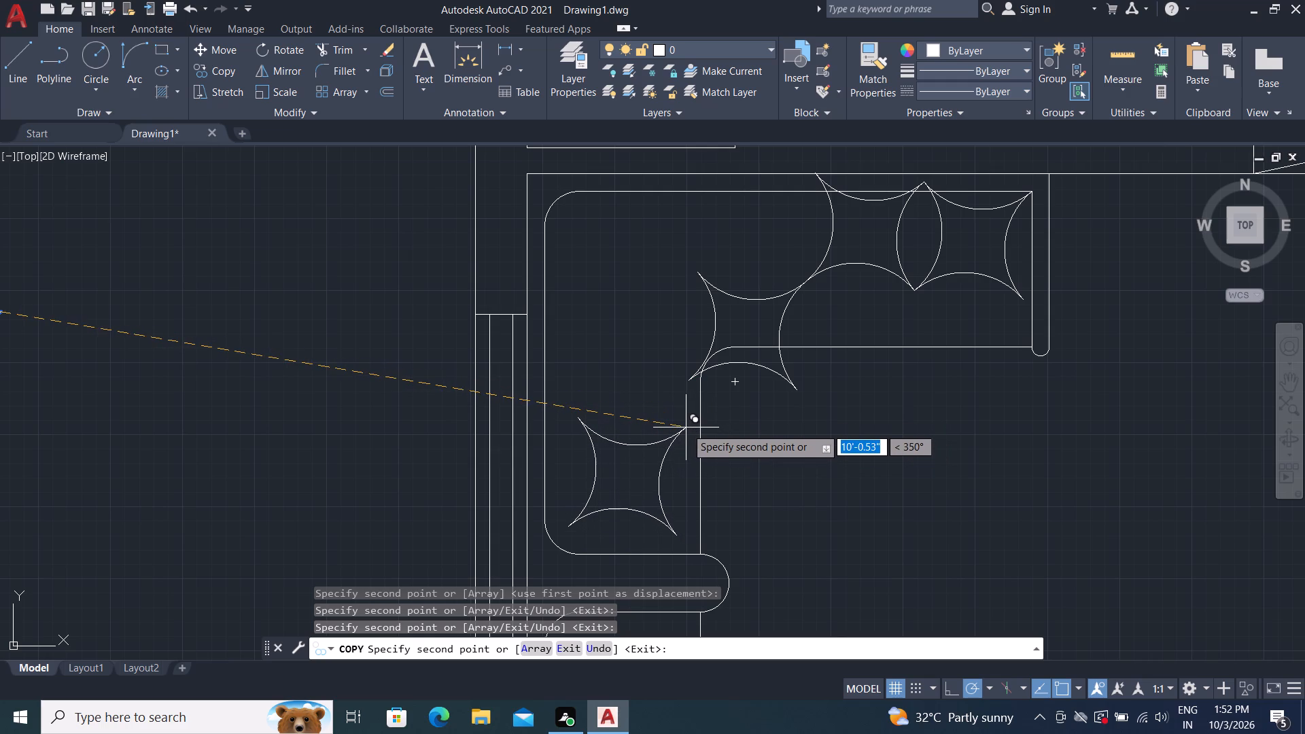
click(682, 423)
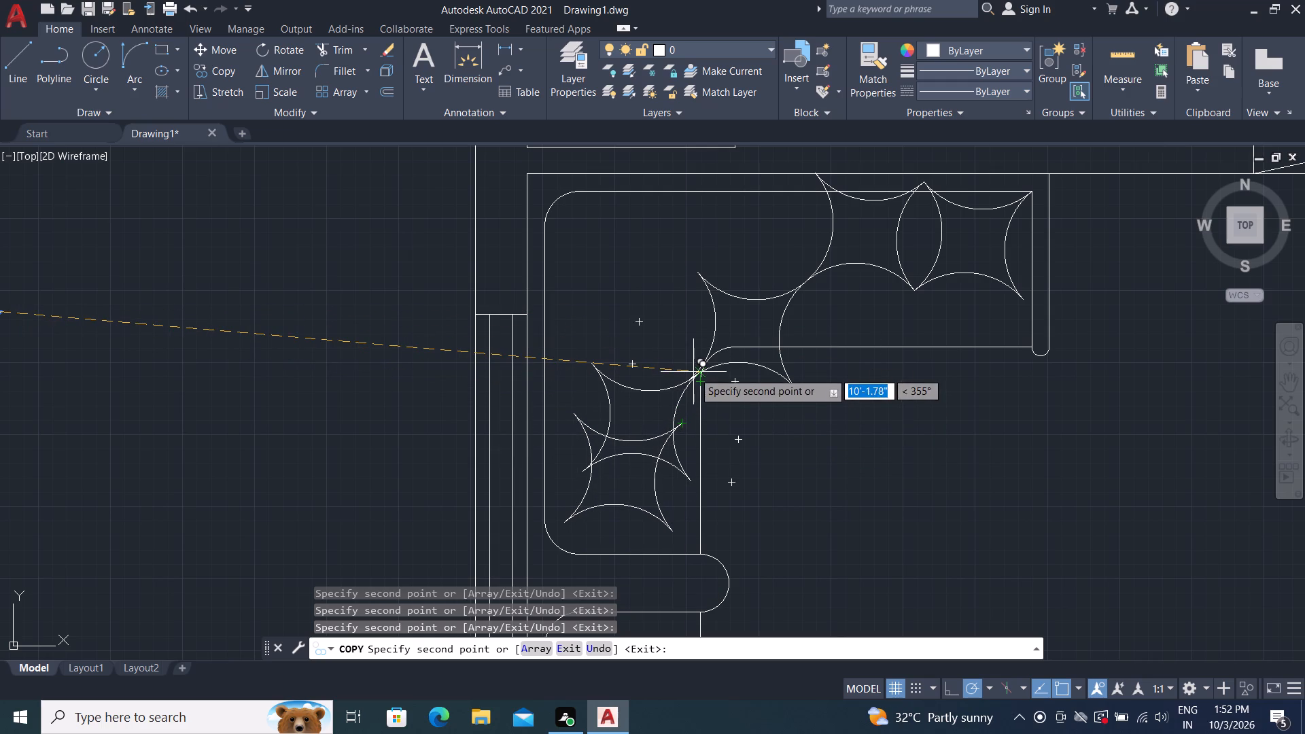
click(689, 368)
Place star copies in the south arm of the C-shaped seating: two overlapping near its east end and one at the southwest corner.
middle_drag(695, 480, 695, 481)
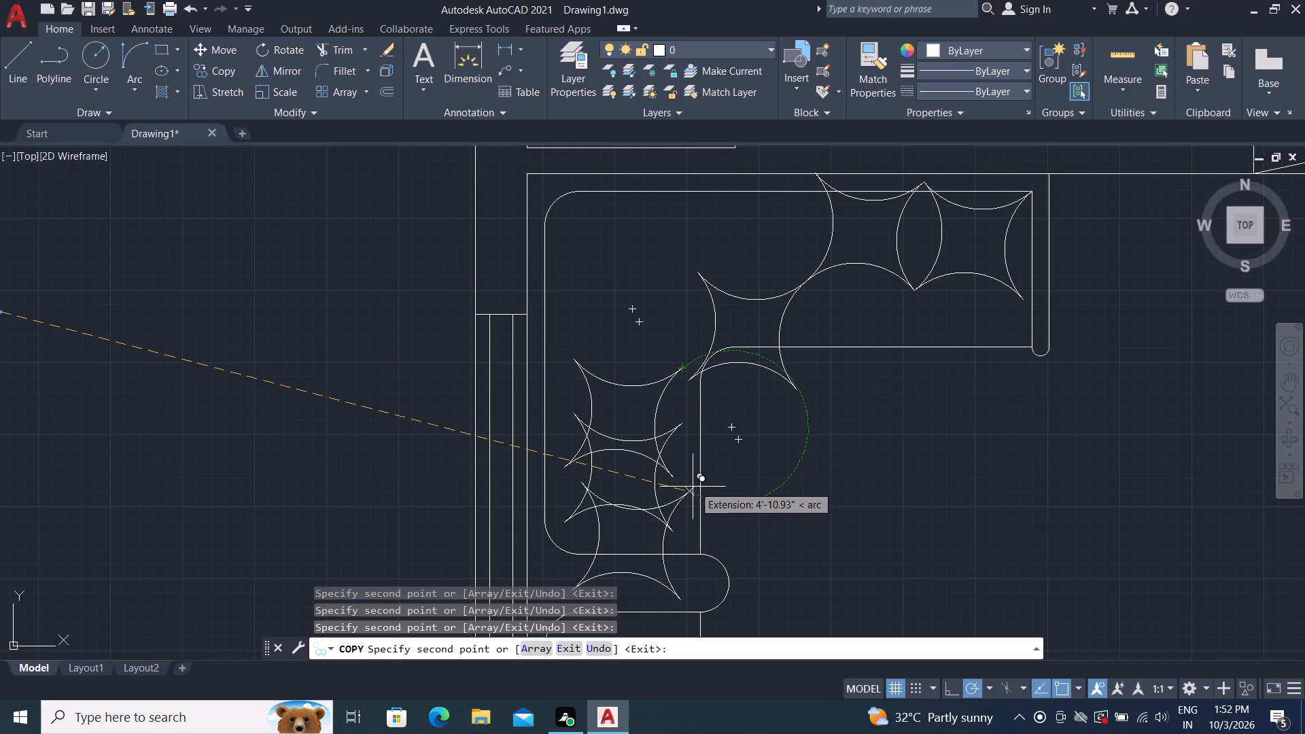
middle_drag(695, 481, 654, 294)
middle_drag(678, 473, 602, 324)
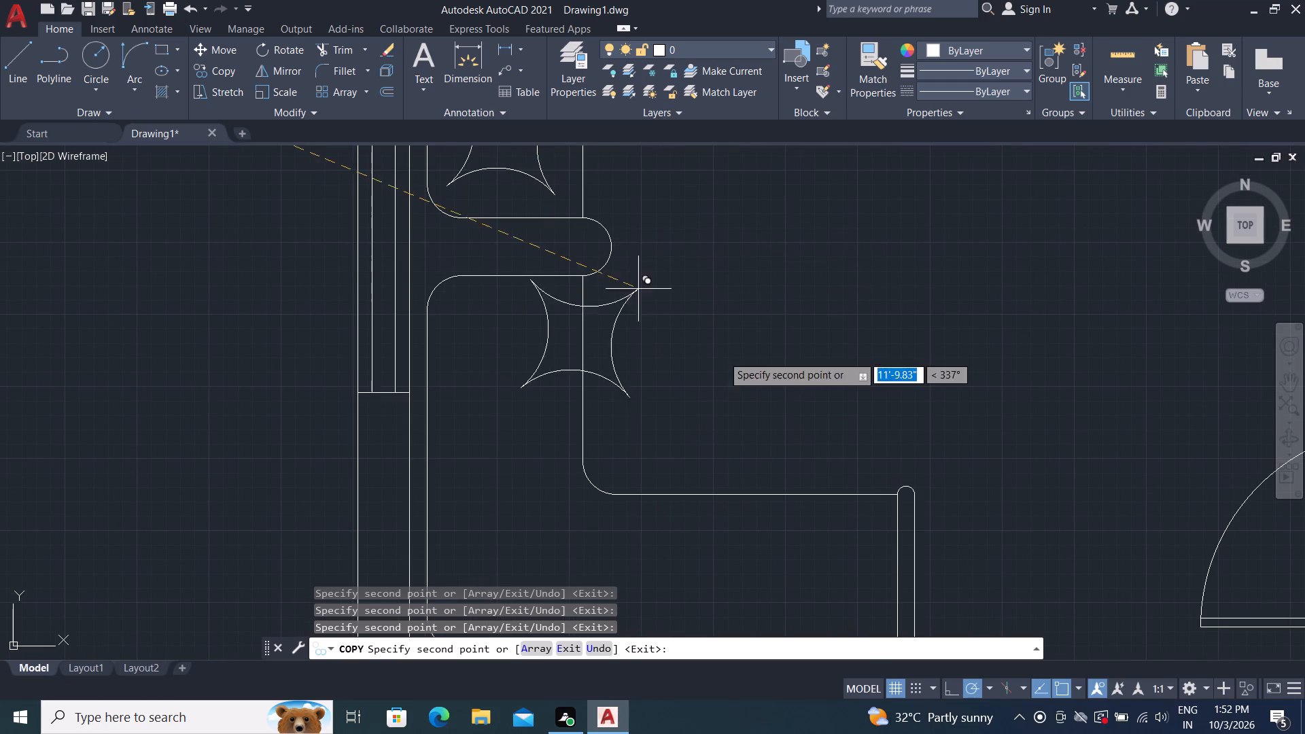
middle_drag(829, 540, 731, 282)
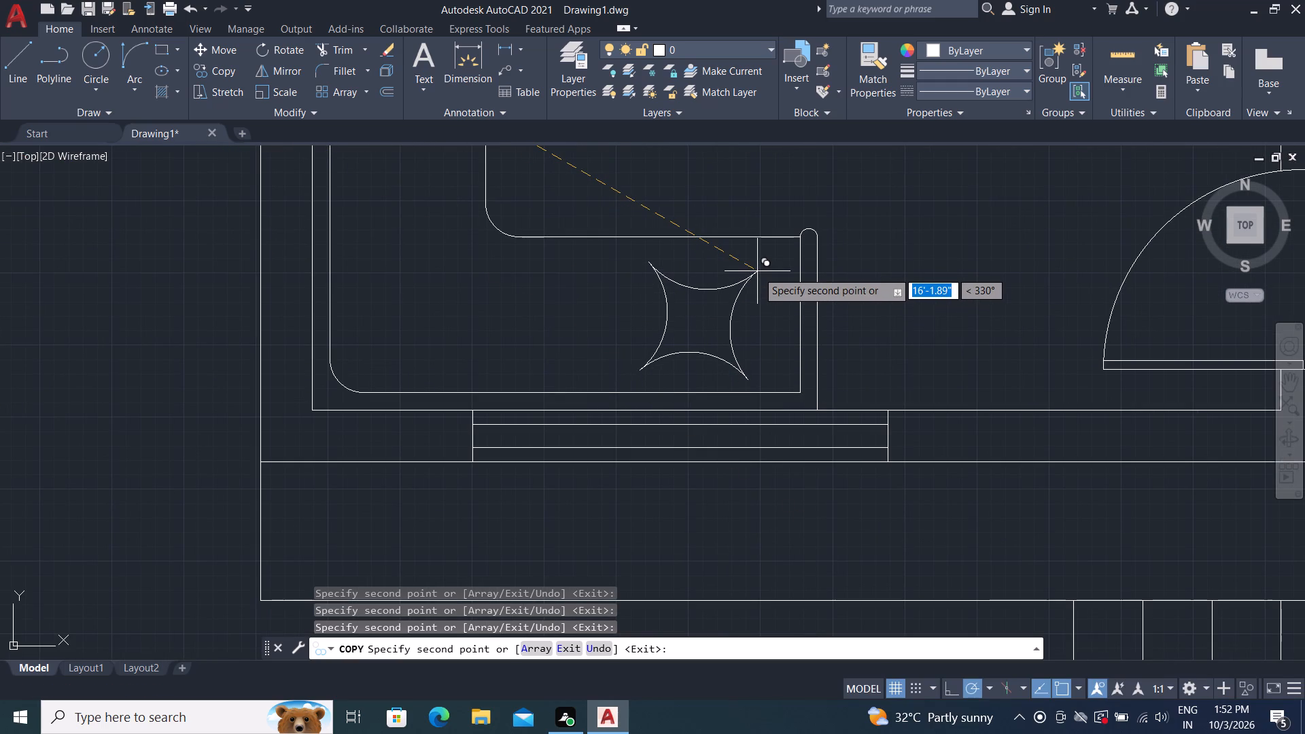
click(757, 271)
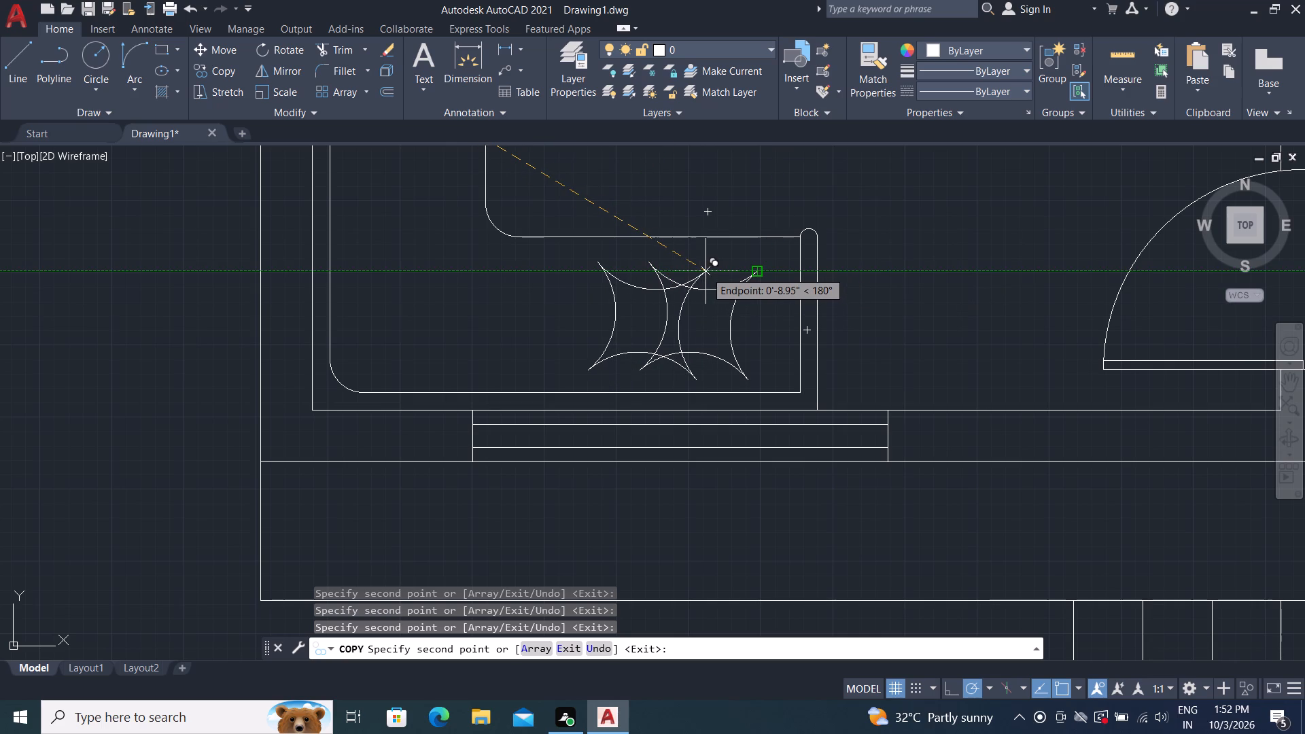
click(719, 272)
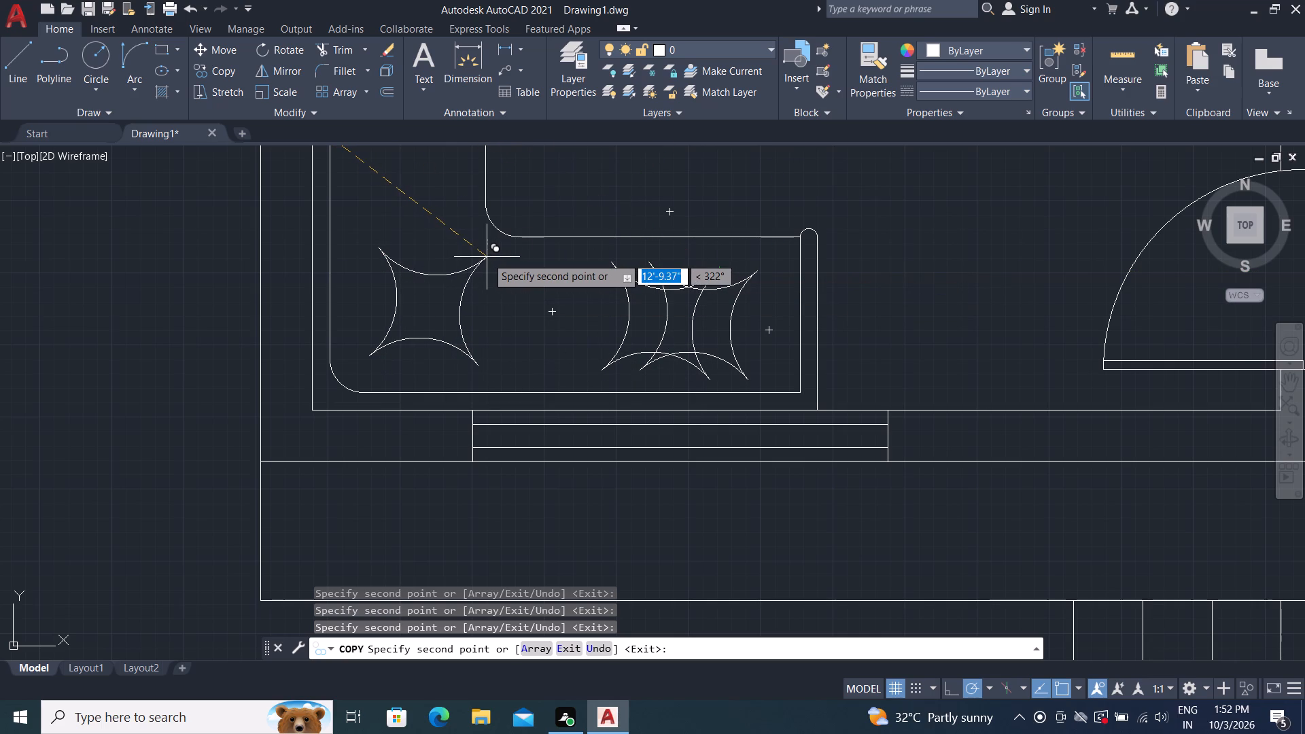
click(489, 258)
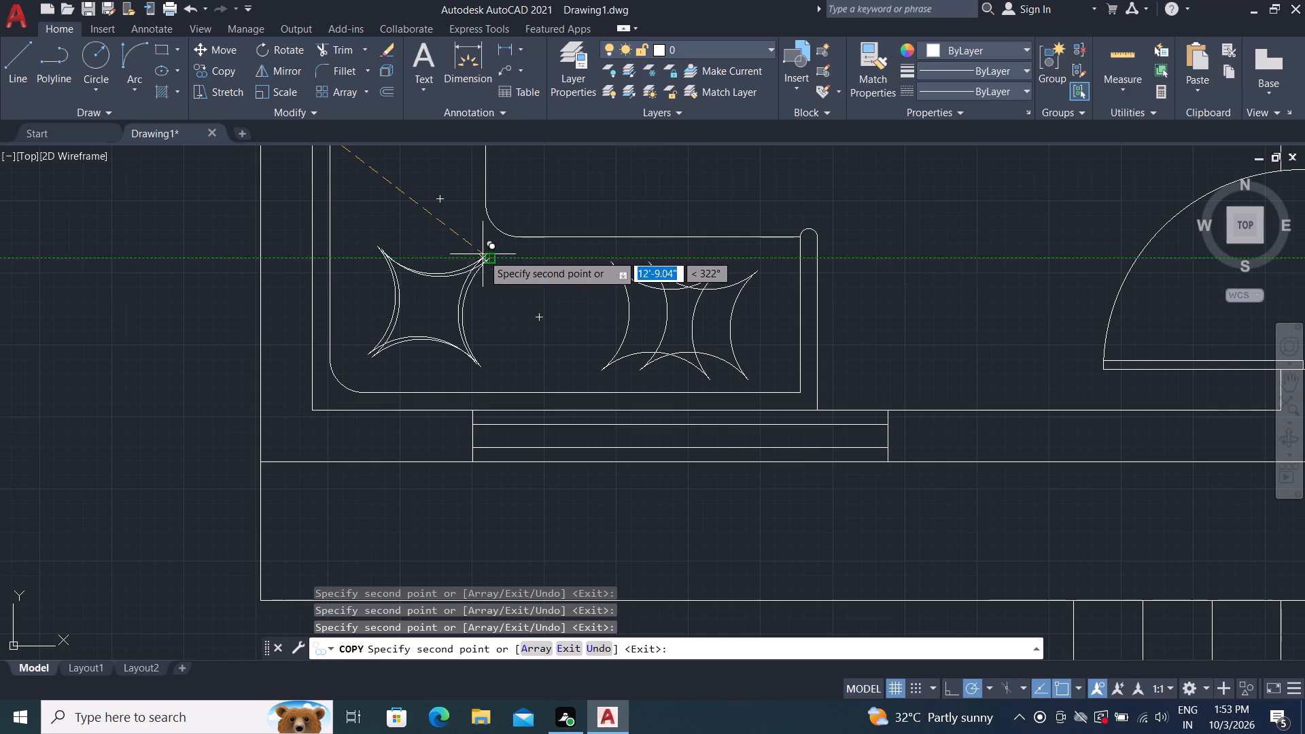
Place star copies at the west run's east edge directly south of the rounded divider, and overlapping the star at the southwest corner.
middle_drag(447, 200, 548, 342)
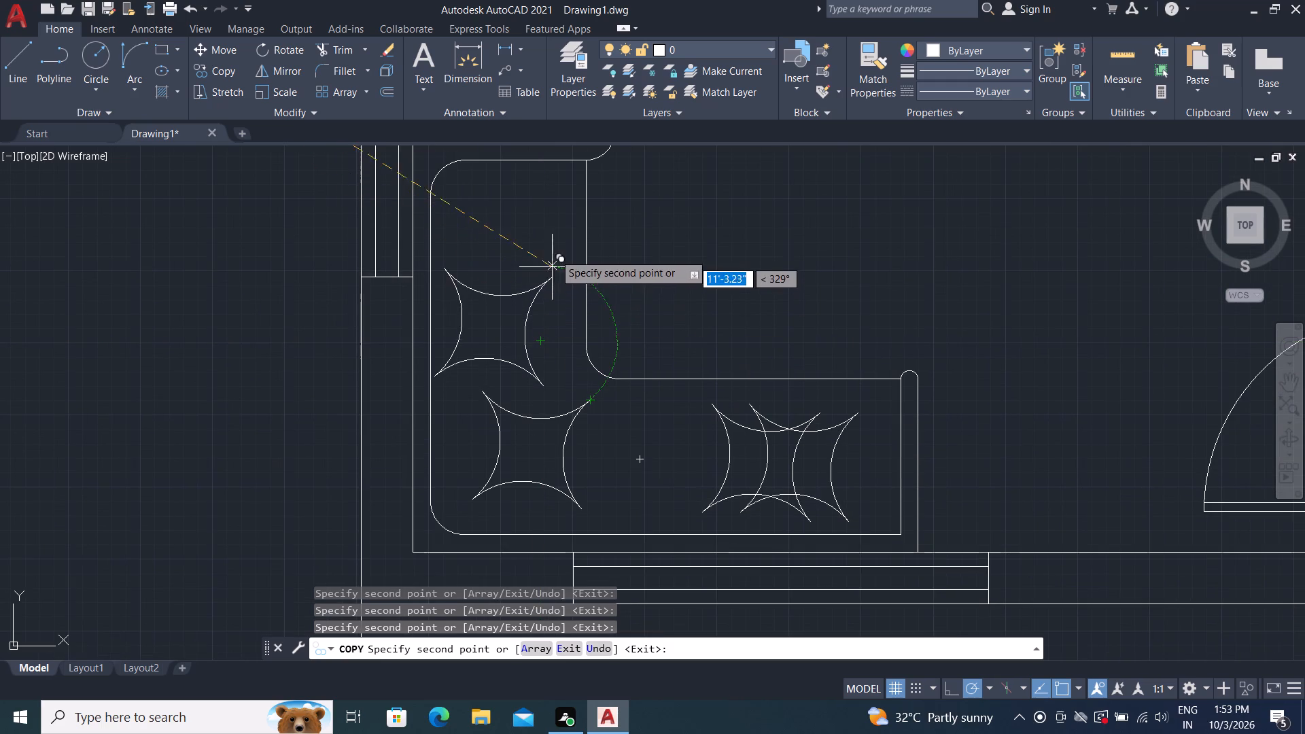
click(578, 194)
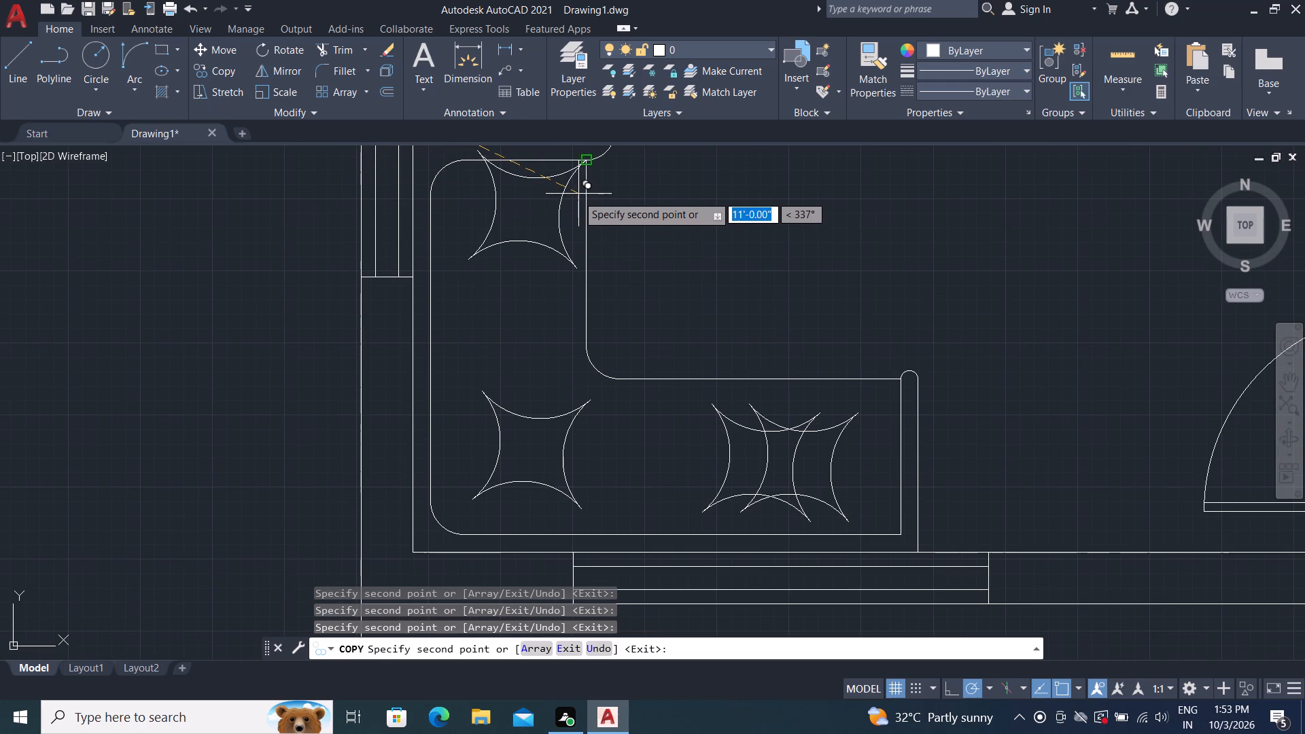
click(579, 202)
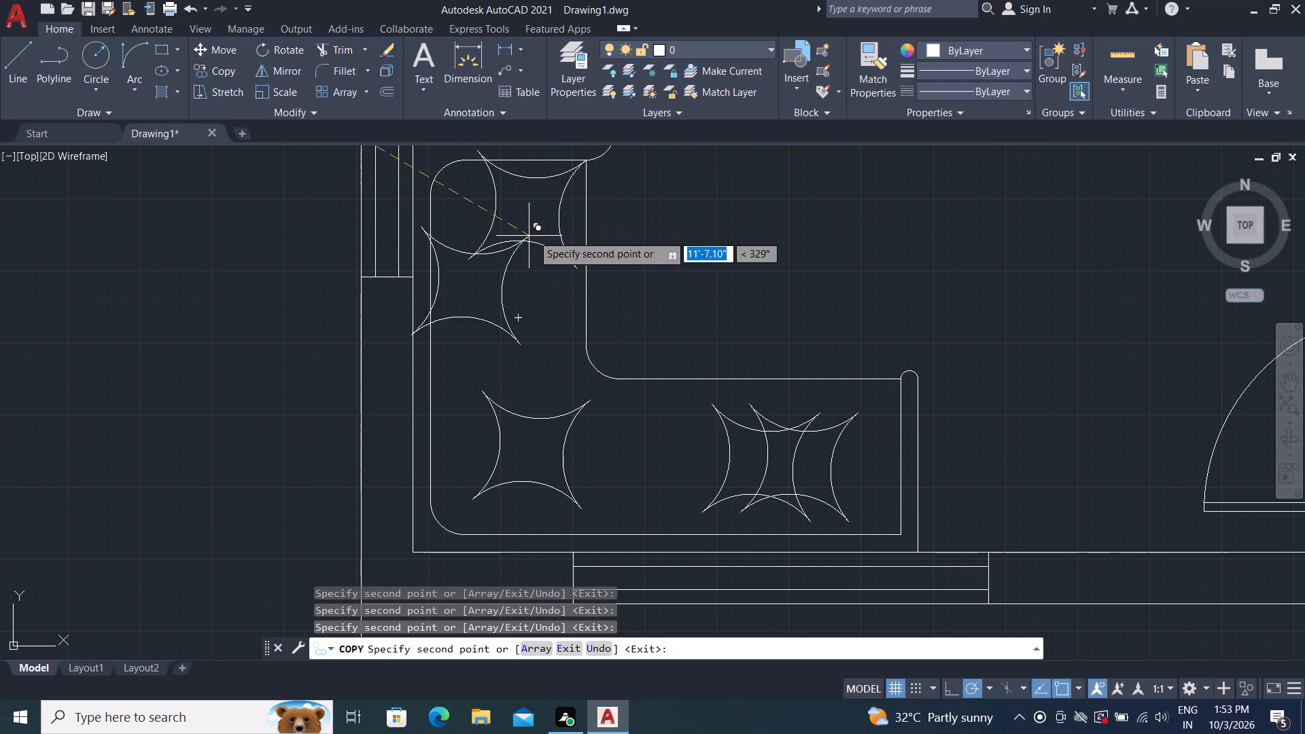
click(580, 198)
scroll(546, 259, down, 1)
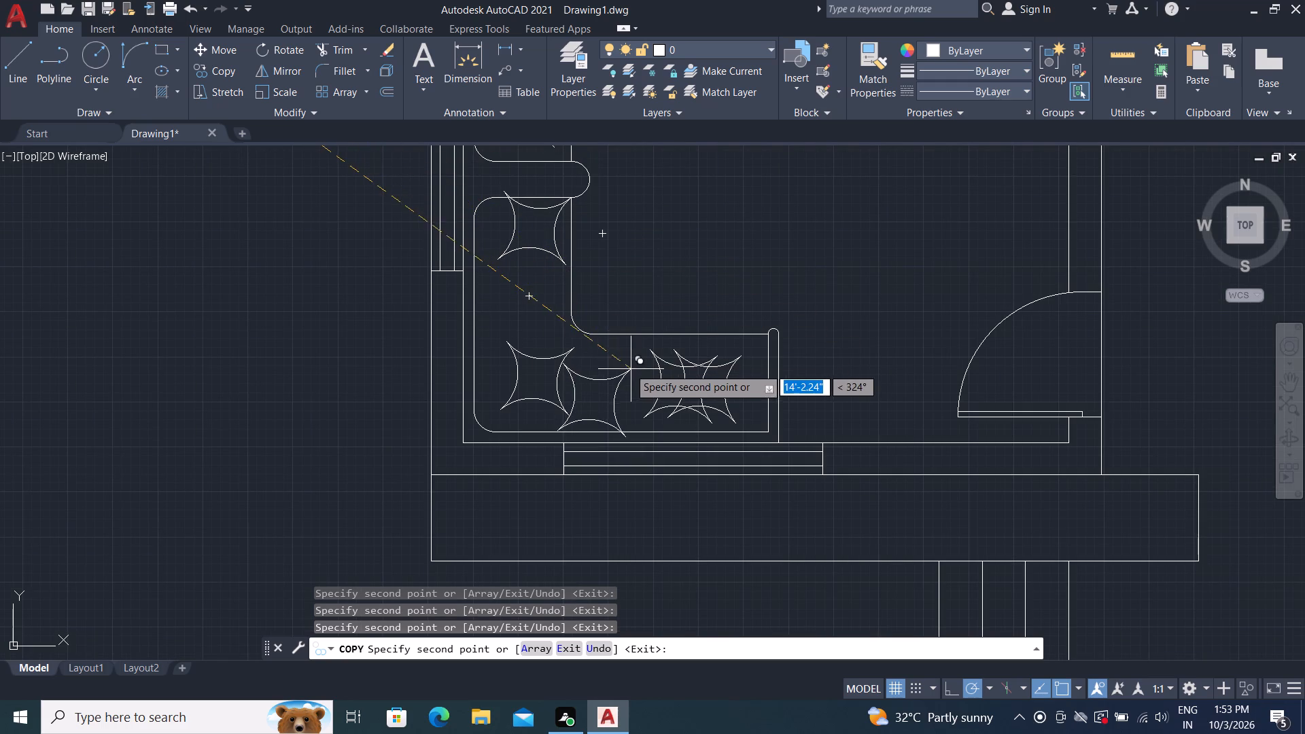
click(589, 328)
Place three overlapping star copies in the northwest corner of the C-shaped seating and finish copying.
scroll(464, 301, down, 2)
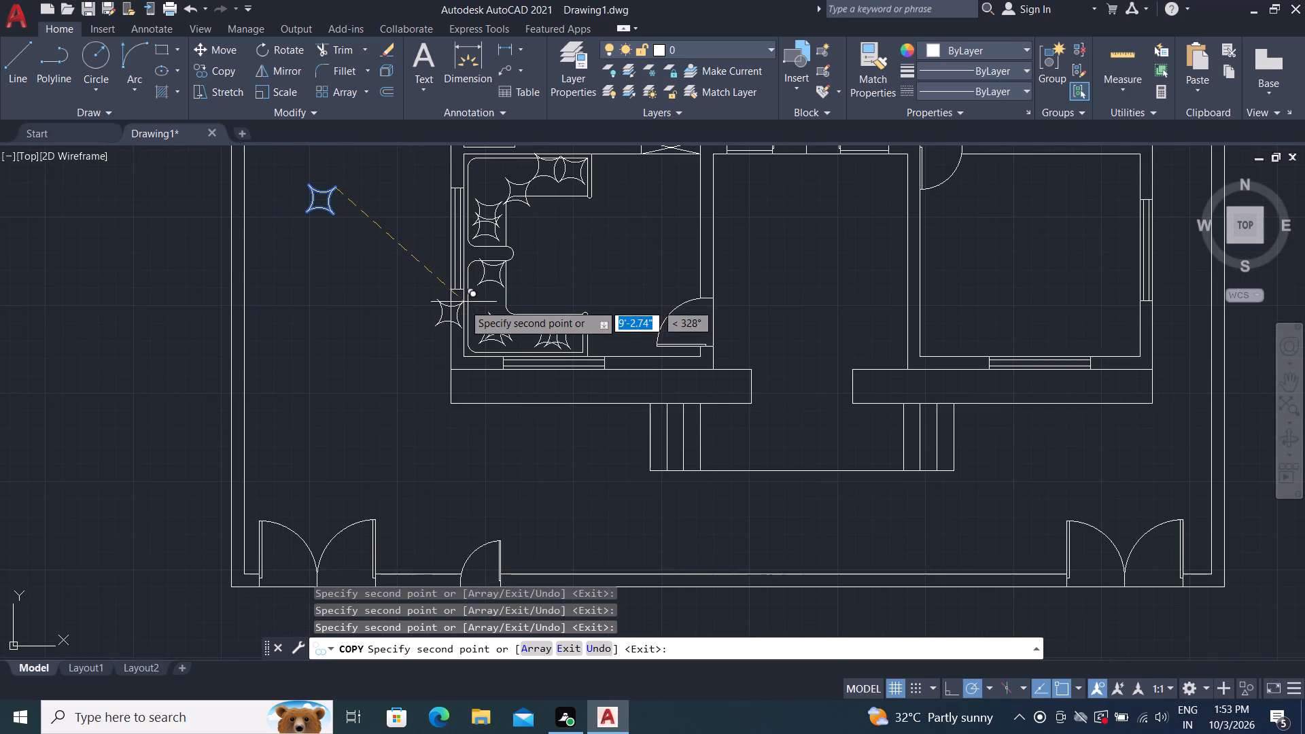
middle_drag(505, 171, 568, 254)
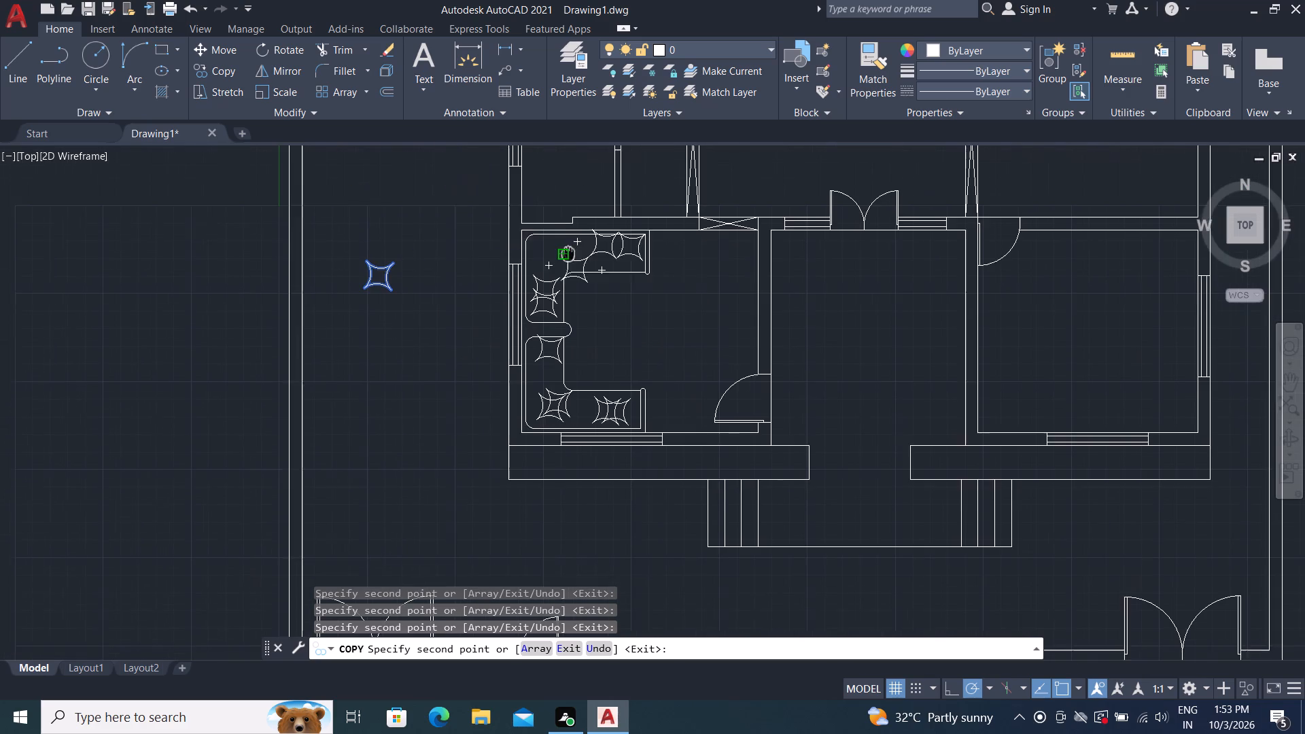
scroll(545, 255, up, 3)
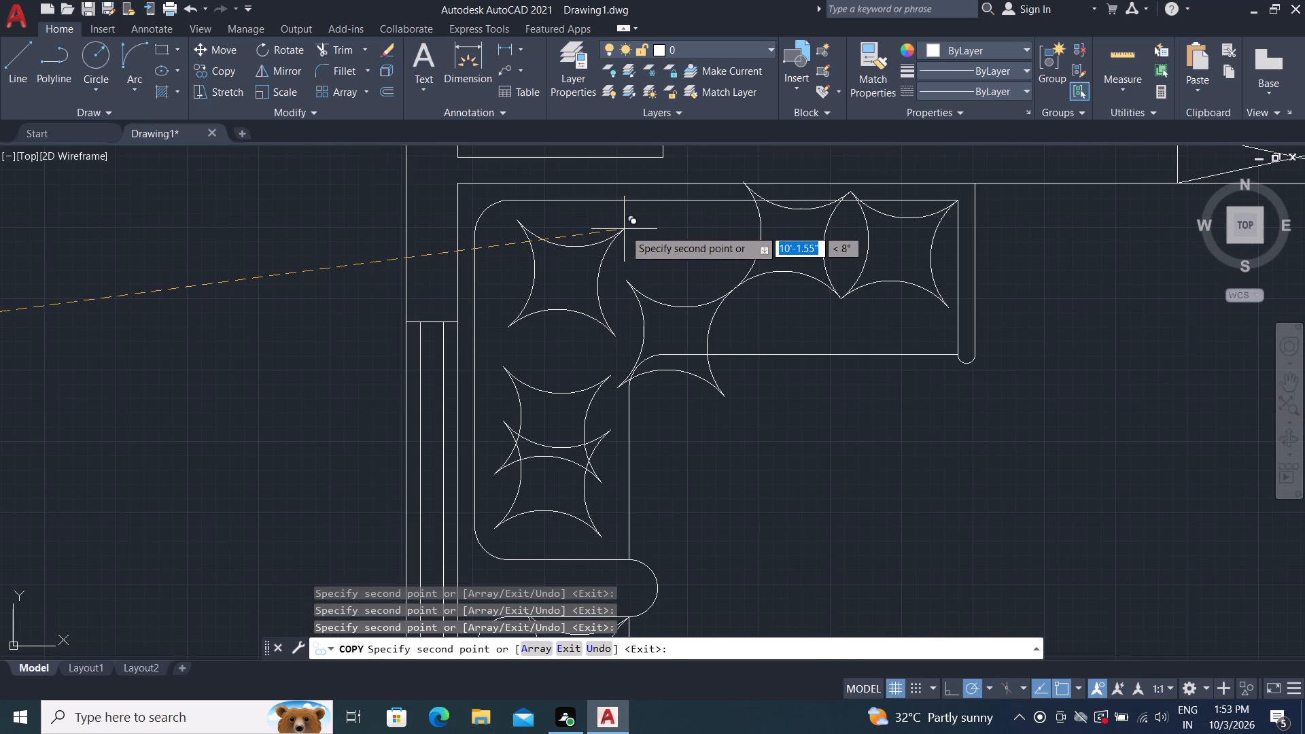
click(624, 229)
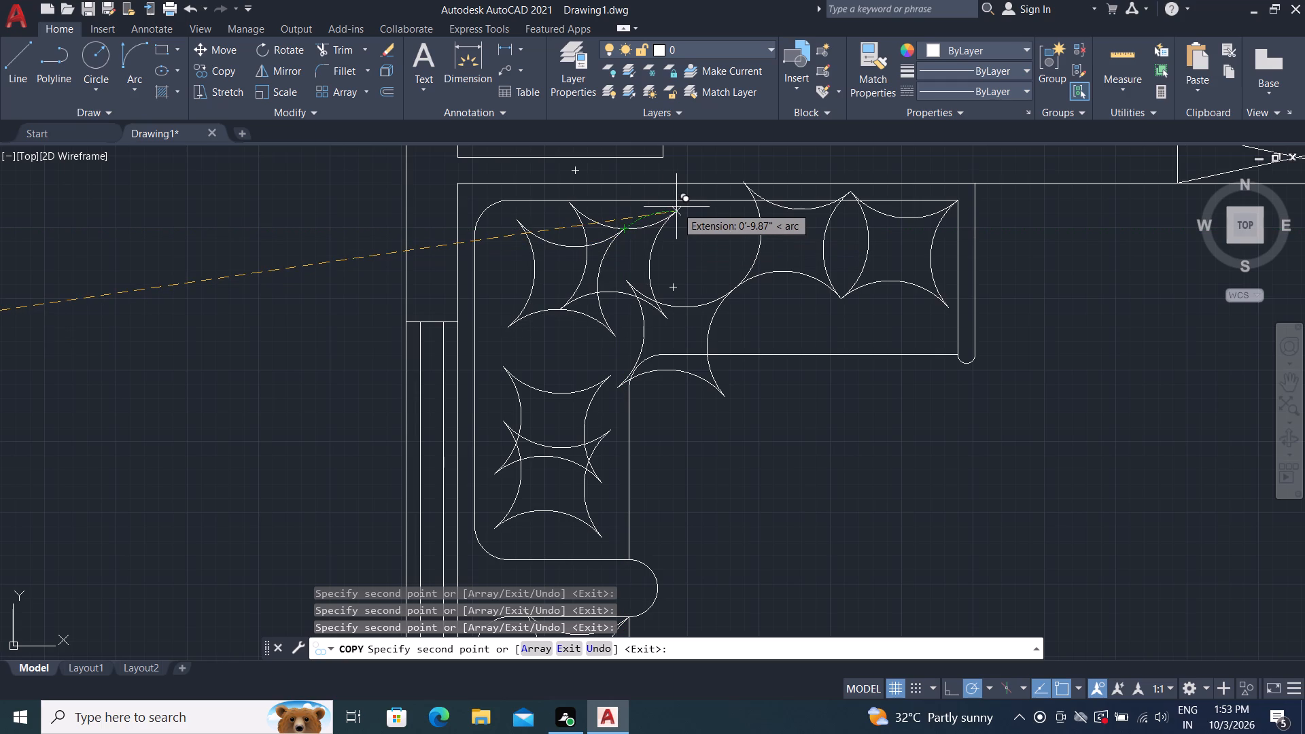
click(677, 207)
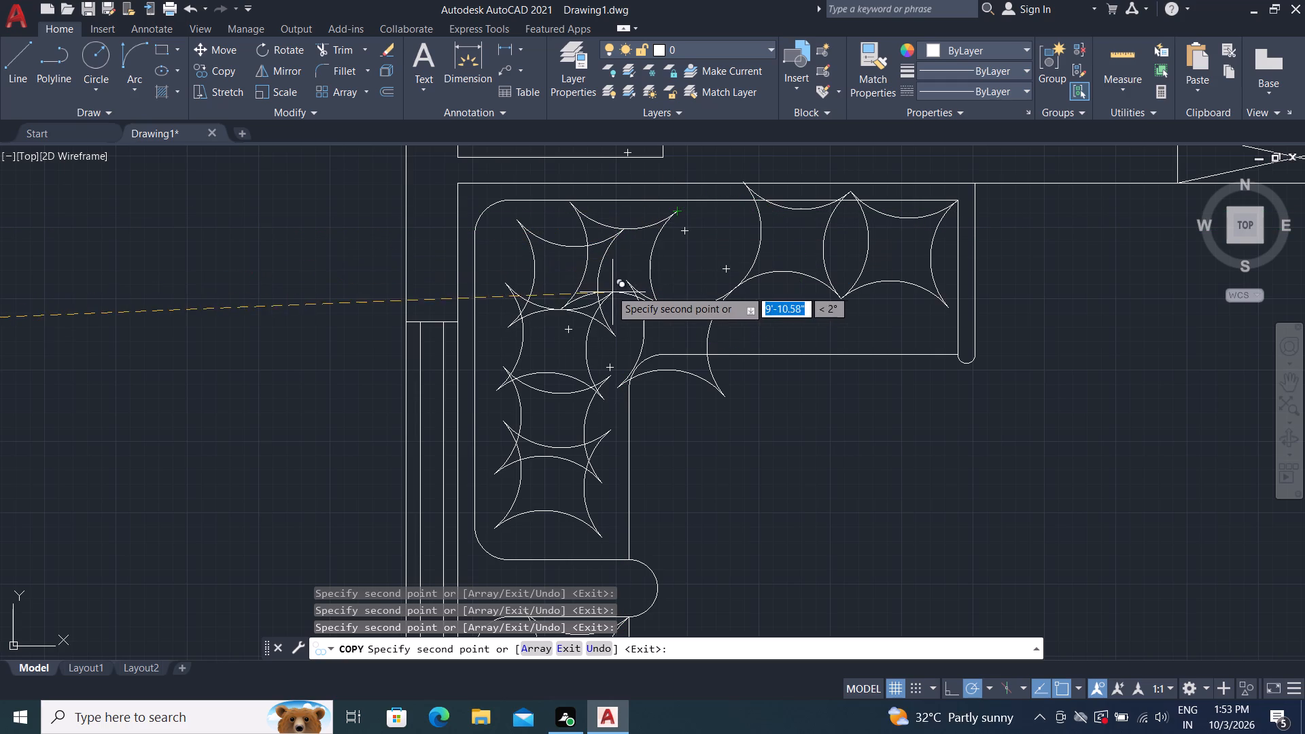
click(605, 275)
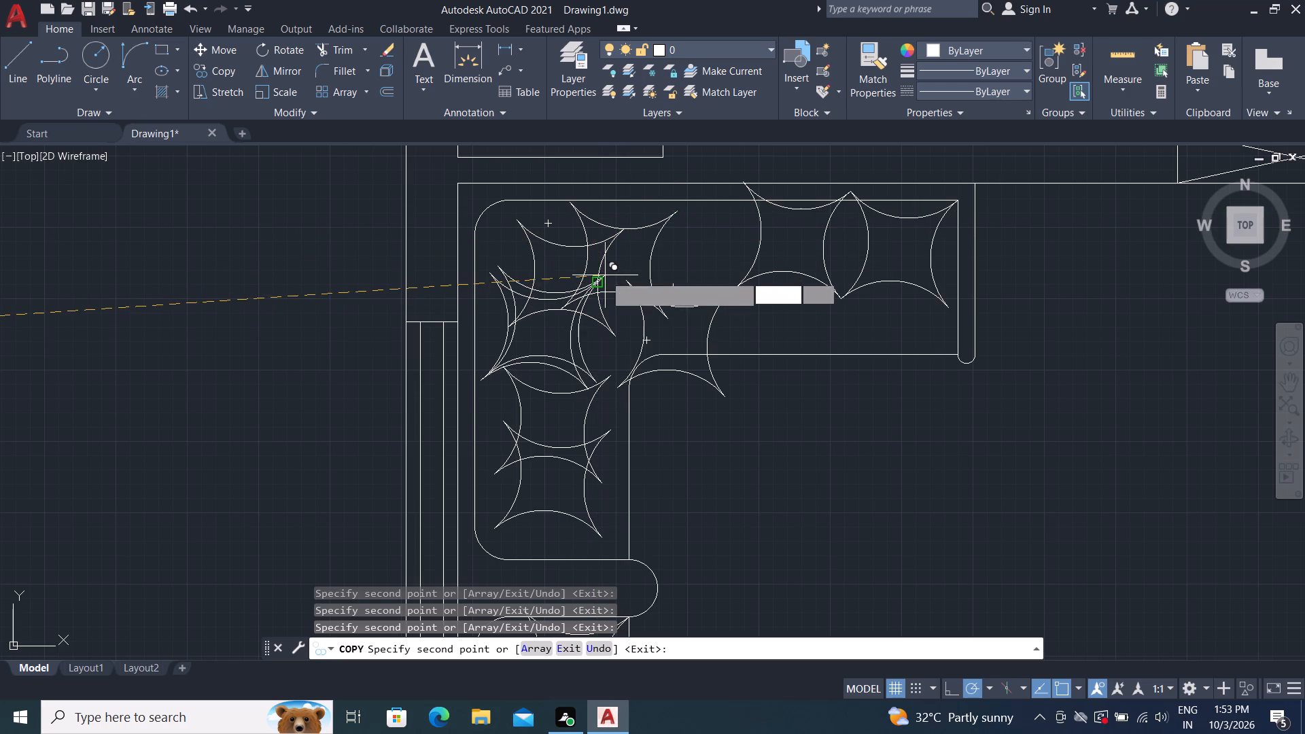
key(Escape)
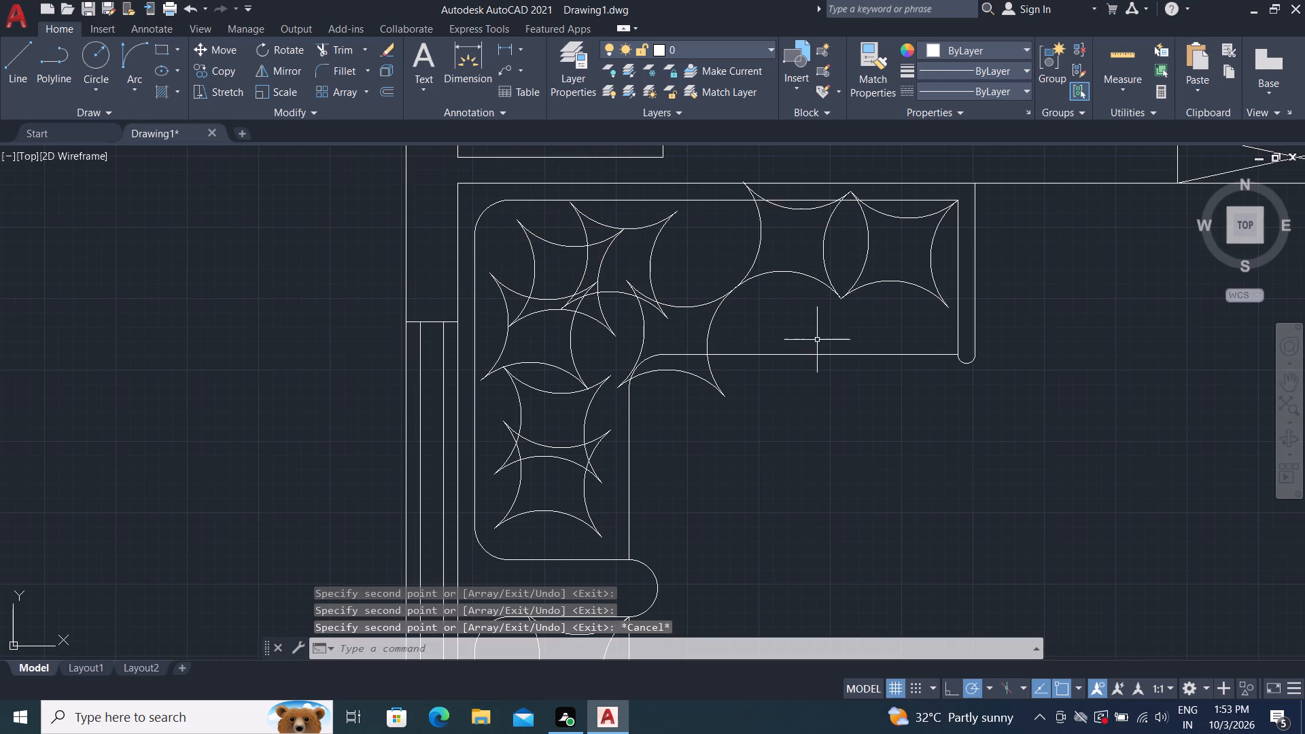
Erase the star that crosses the seating's rounded inner corner at the north arm.
click(715, 377)
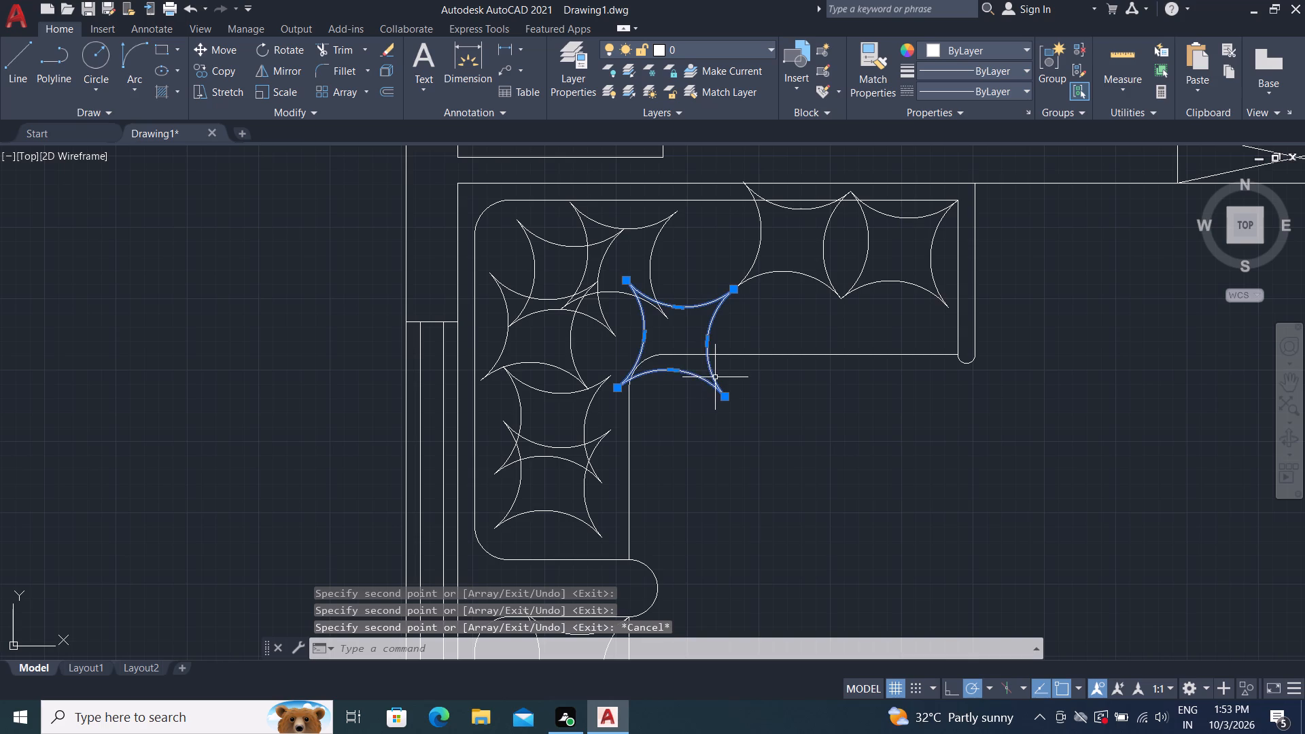
key(BackSpace)
key(Delete)
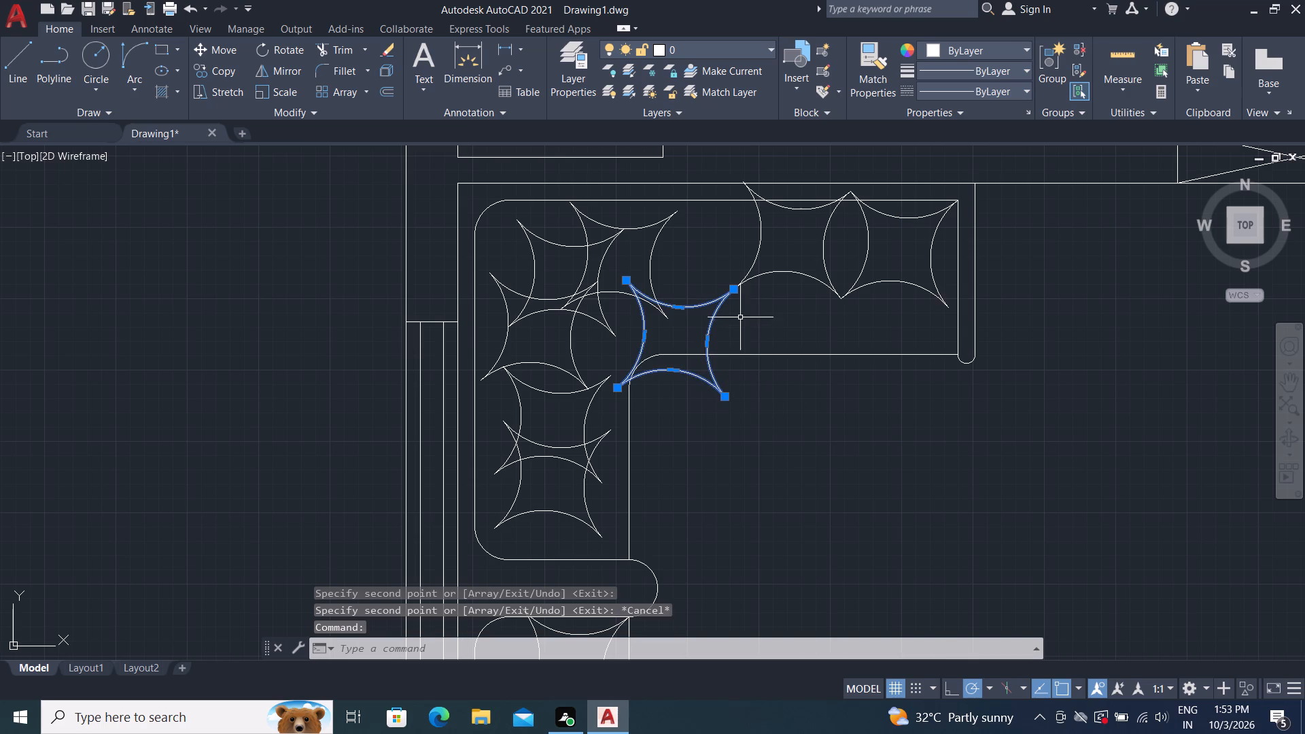
Move the two stars at the east end of the north arm about 4 inches straight south, inside the seat outline.
click(792, 270)
click(855, 286)
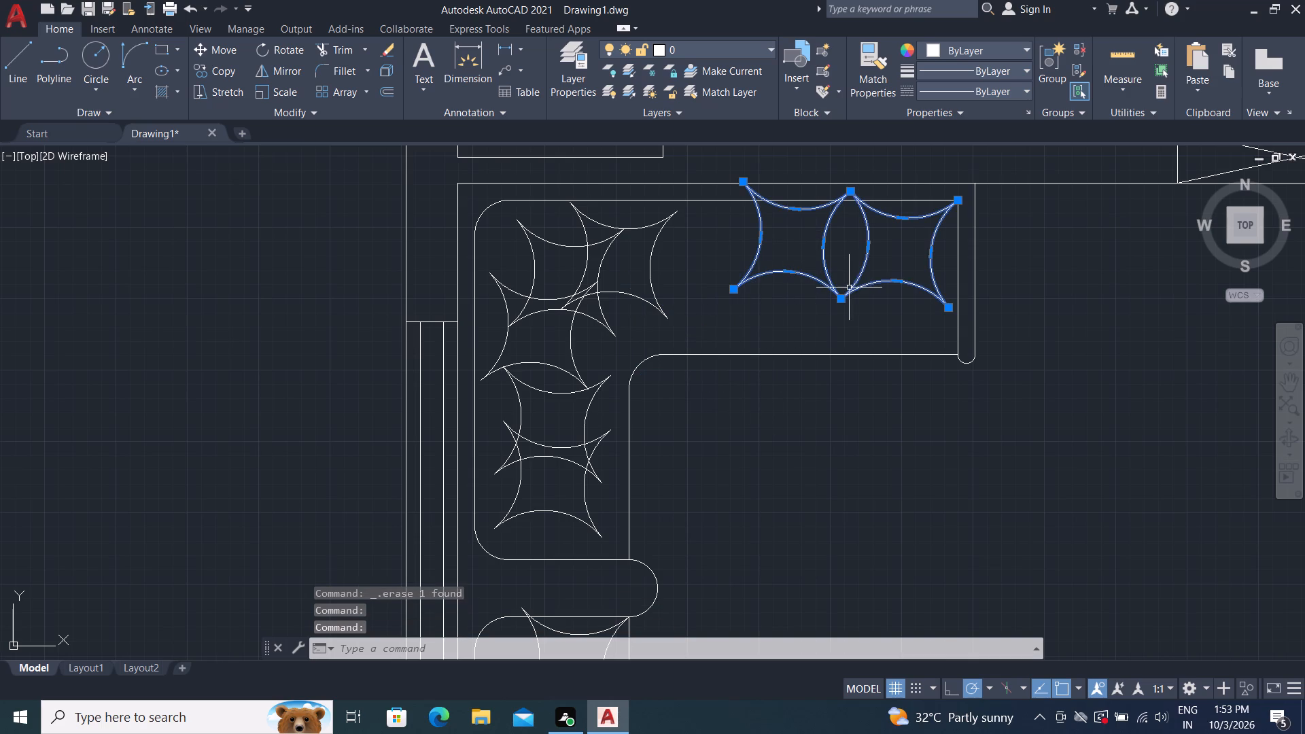
text(M)
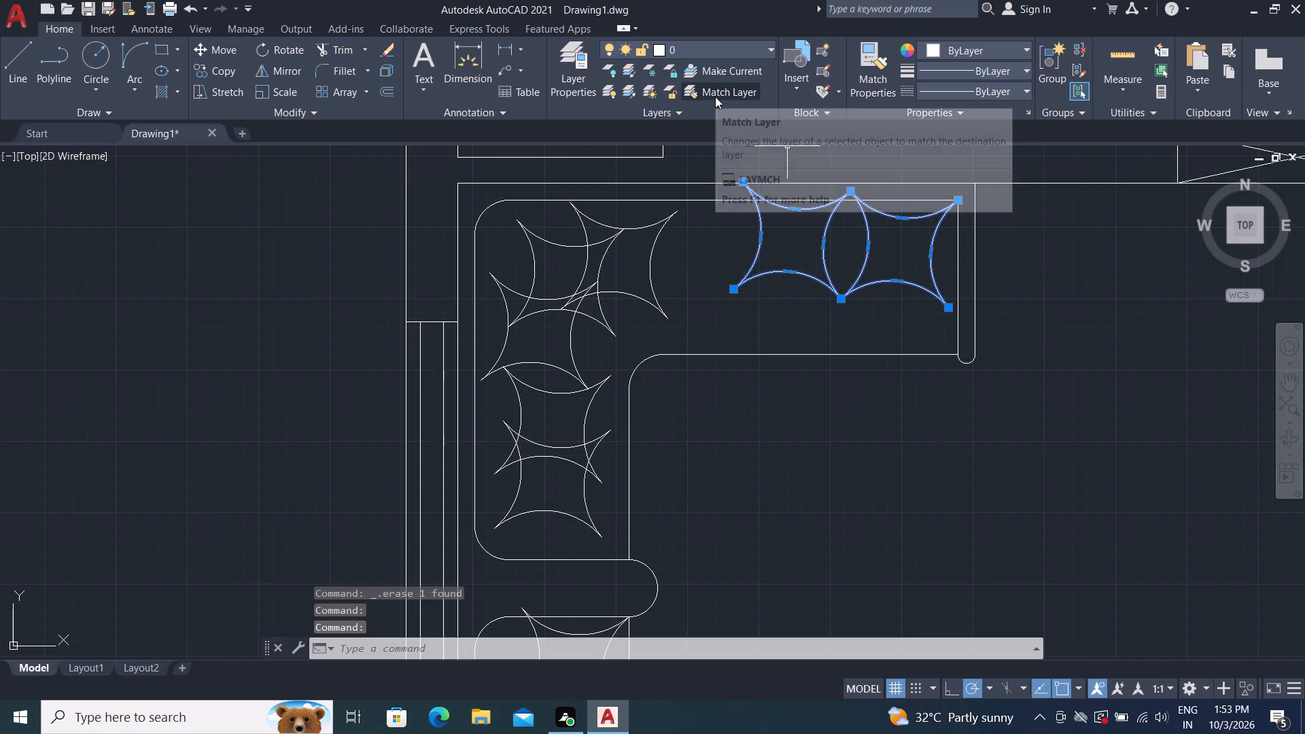
key(space)
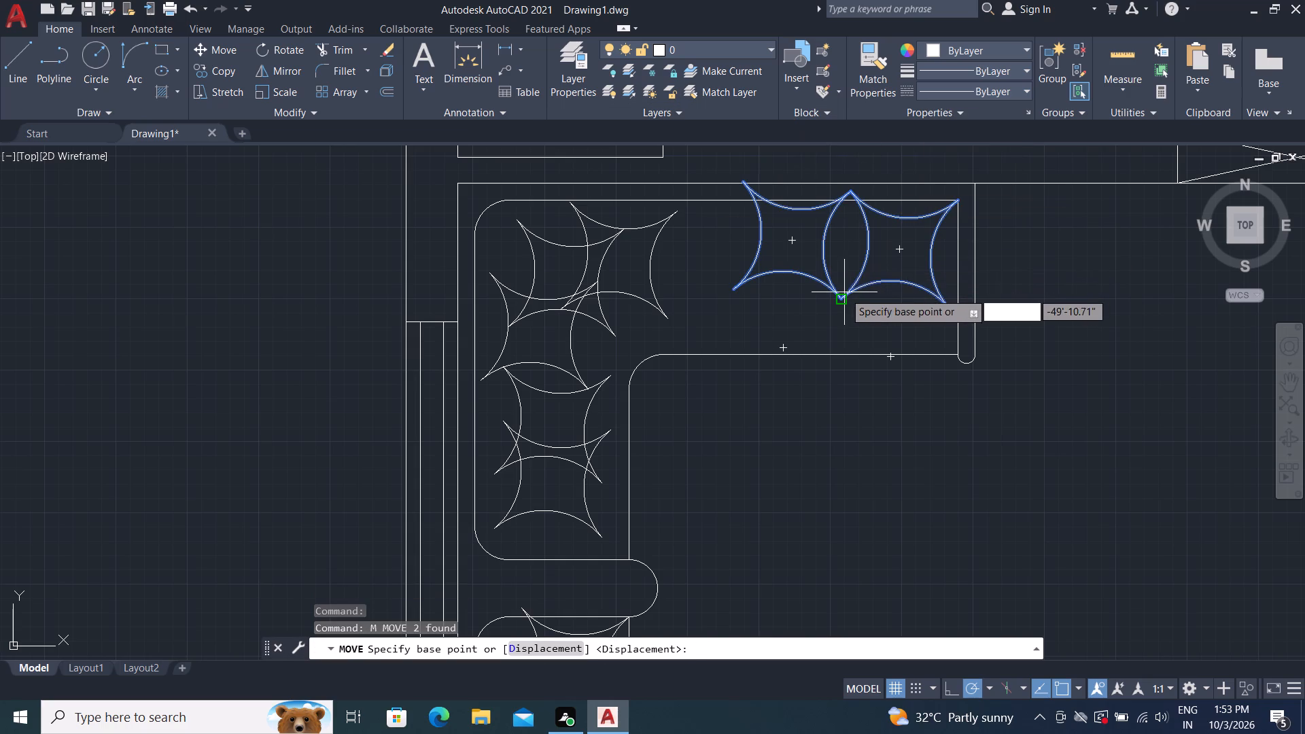
click(843, 295)
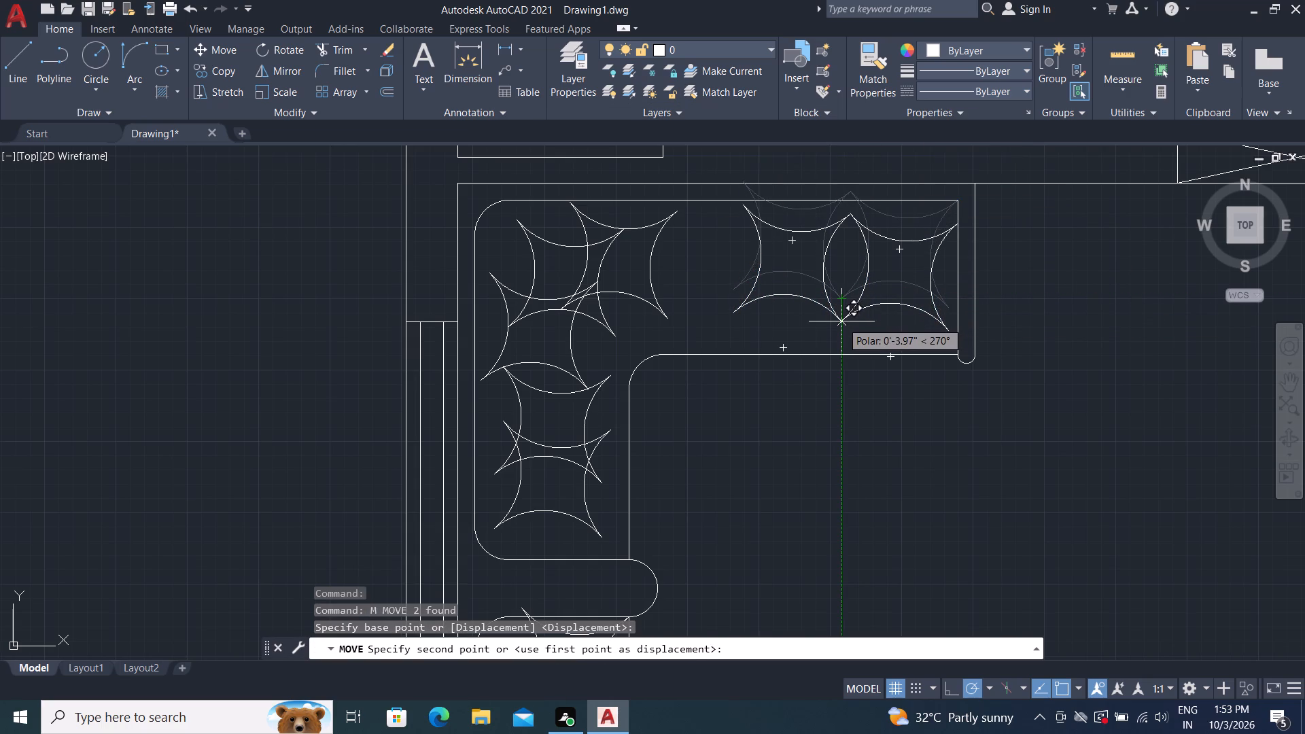
click(841, 321)
Erase the western star of the north arm's pair and the northern star of the overlapping pair above the rounded divider.
click(825, 310)
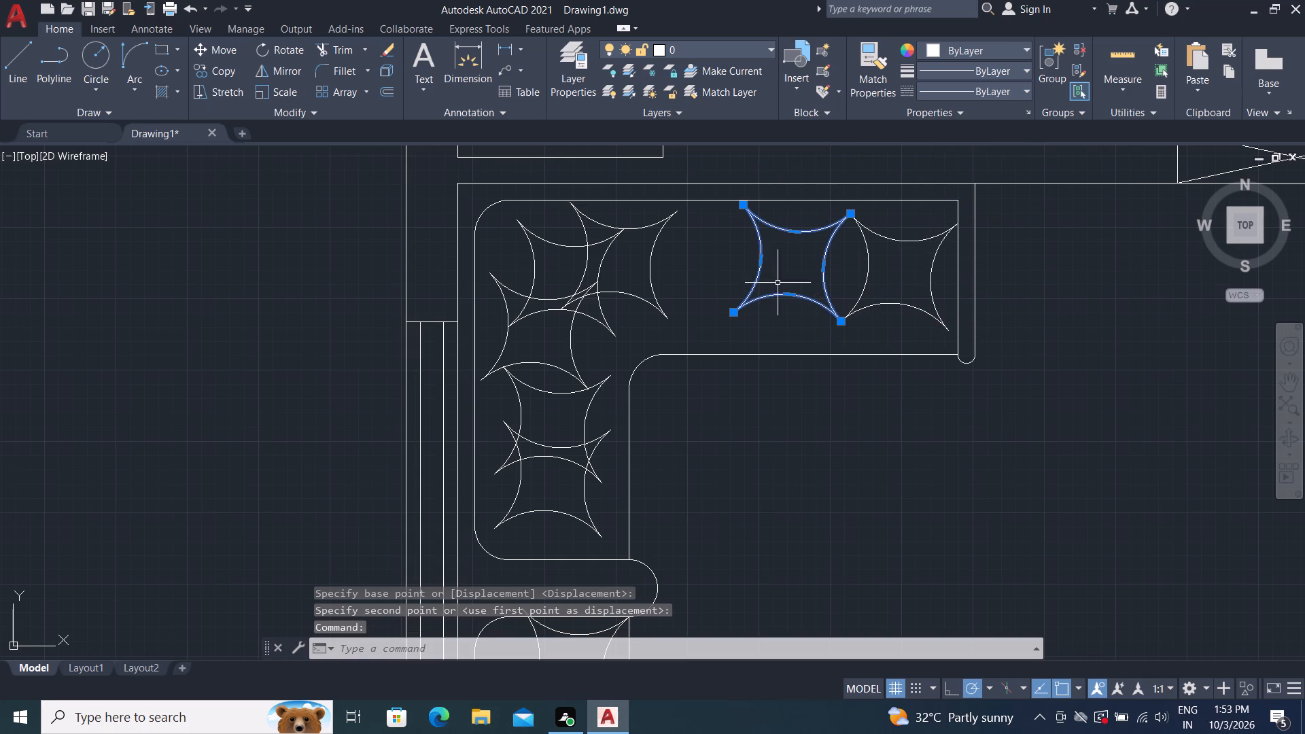
key(Delete)
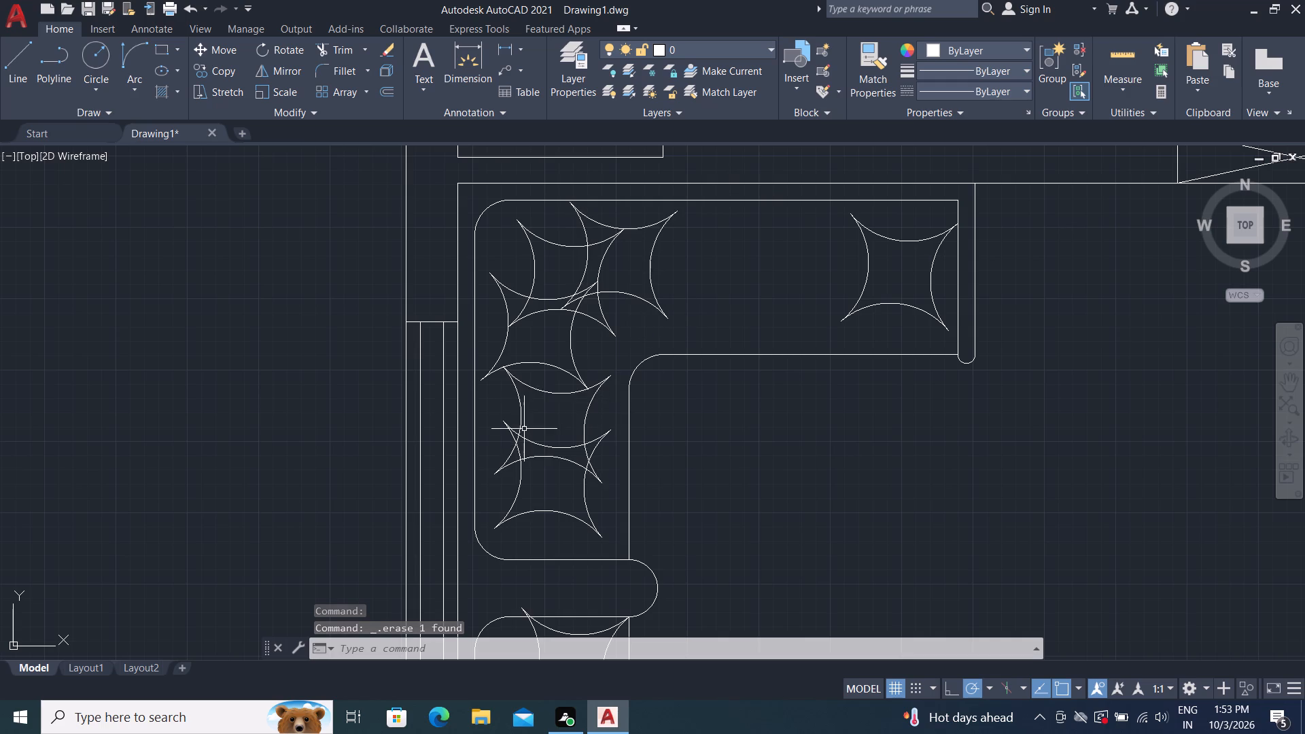
click(528, 389)
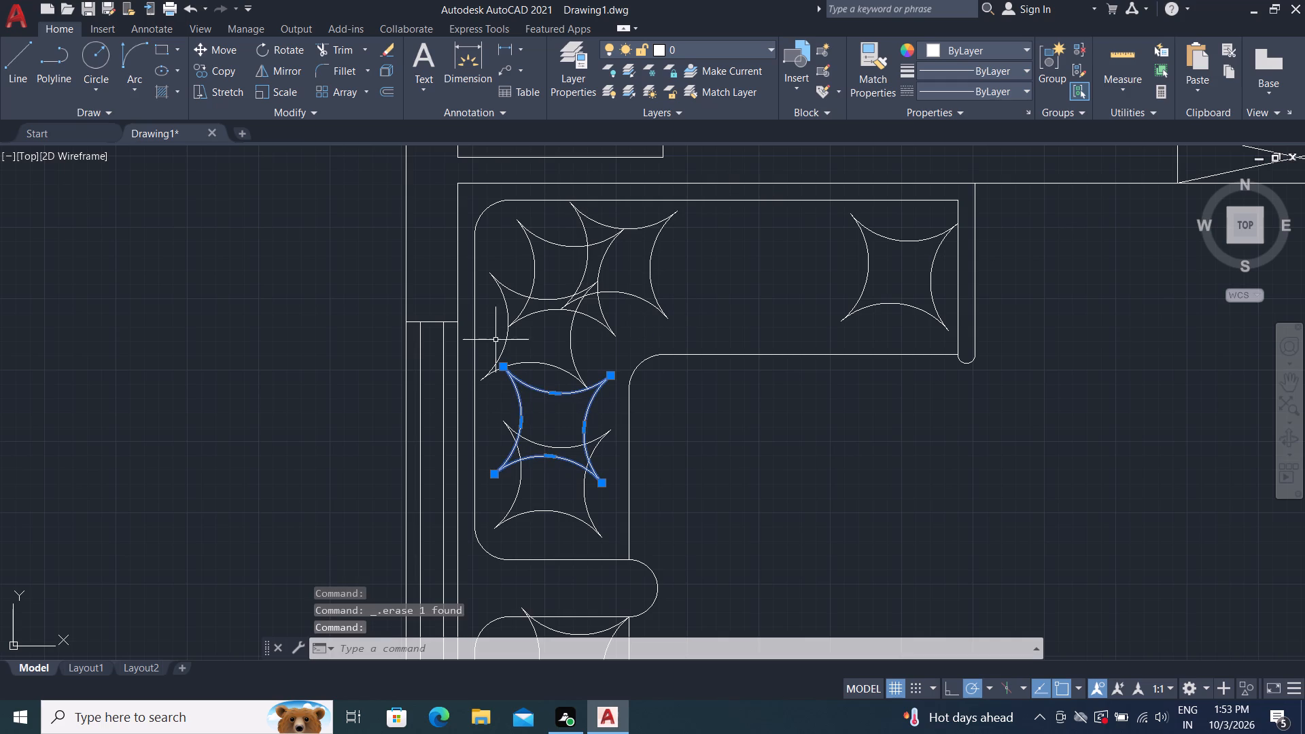
key(Delete)
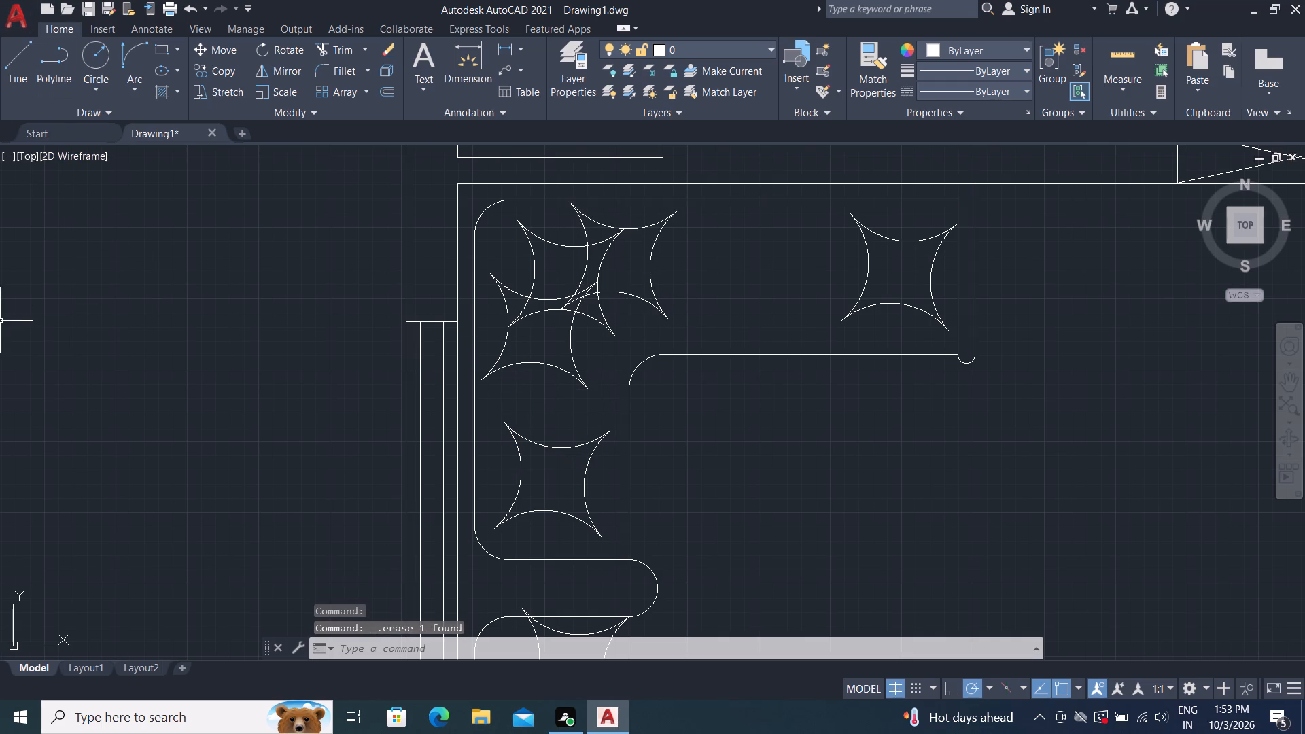
Copy the easternmost star of the northwest cluster to the north arm's east end, overlapping the star there.
text(CO)
key(space)
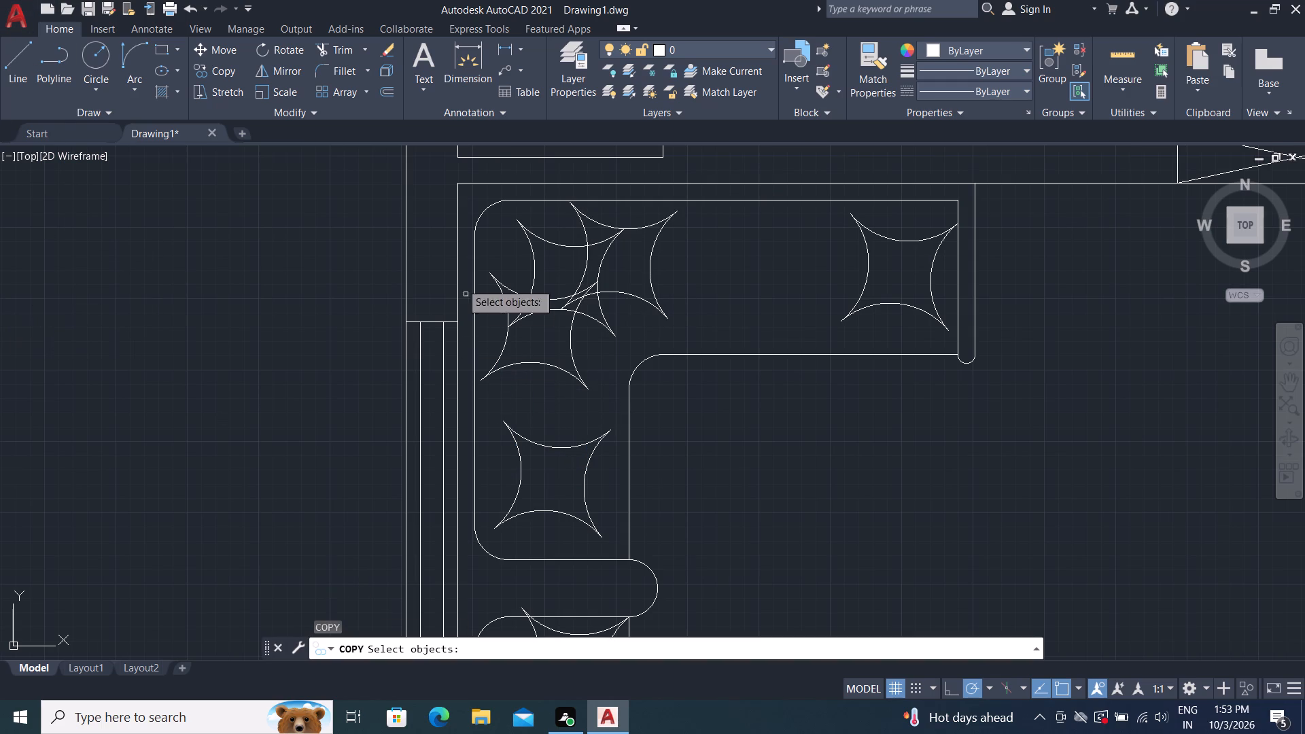
click(652, 268)
scroll(649, 278, up, 1)
right_click(649, 280)
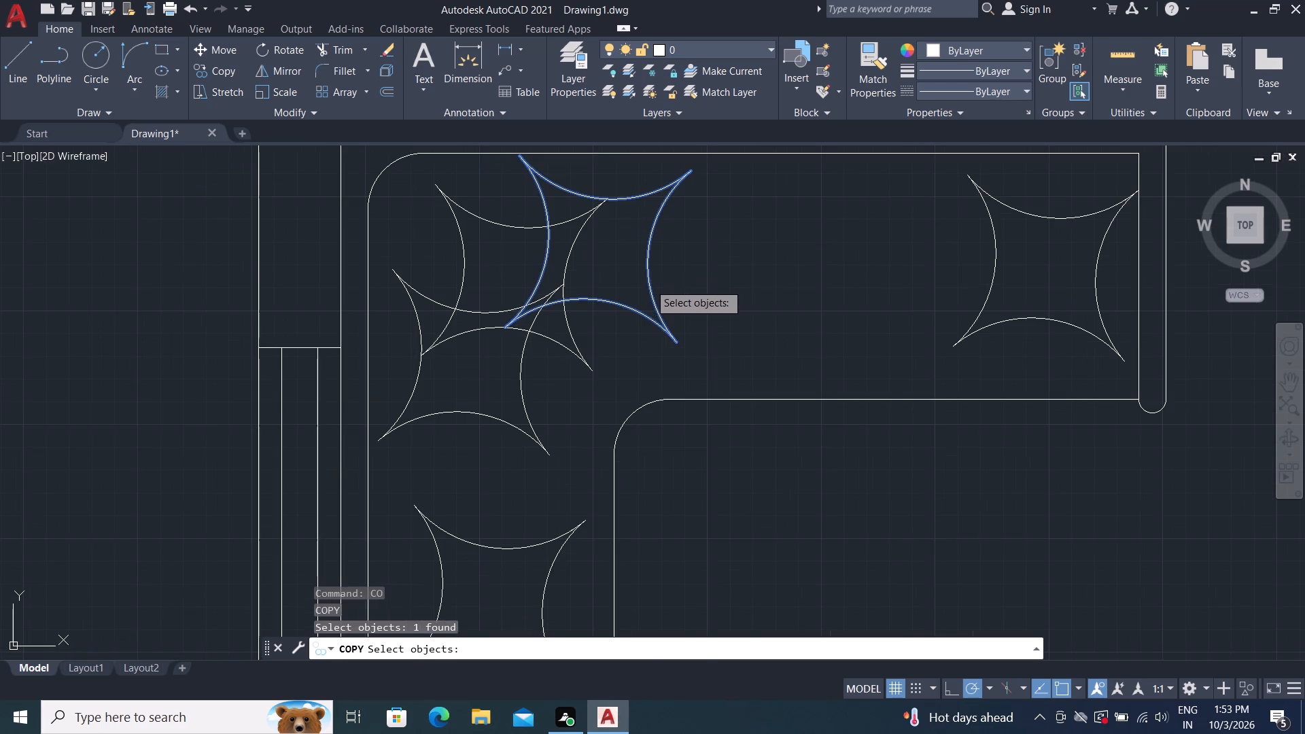
click(648, 279)
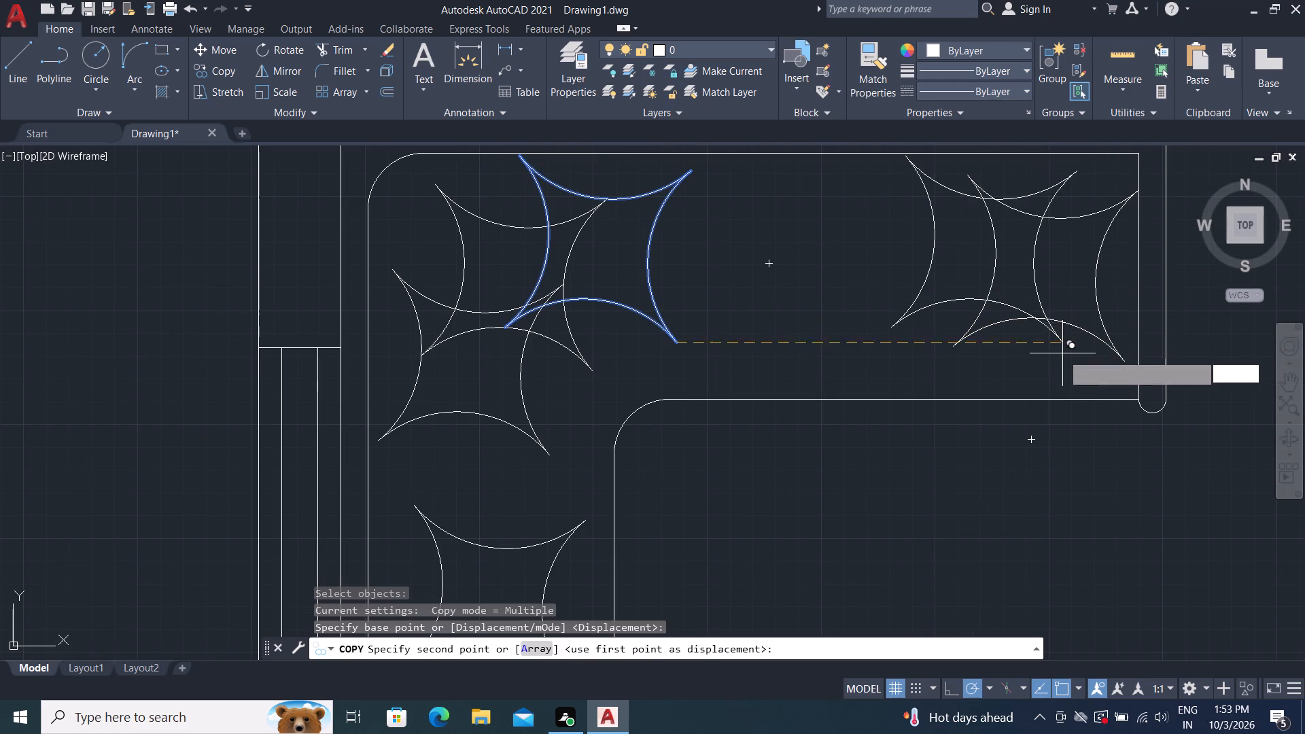
click(1064, 361)
scroll(913, 349, down, 3)
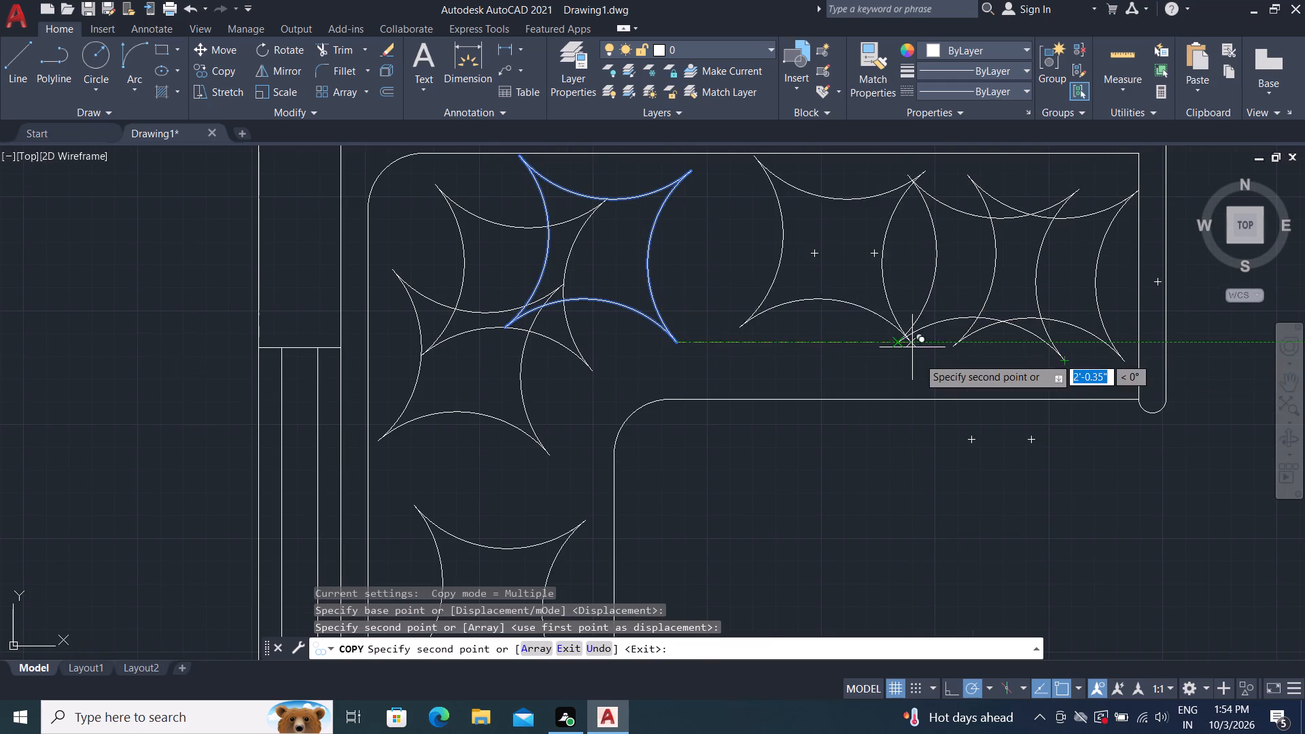
key(Escape)
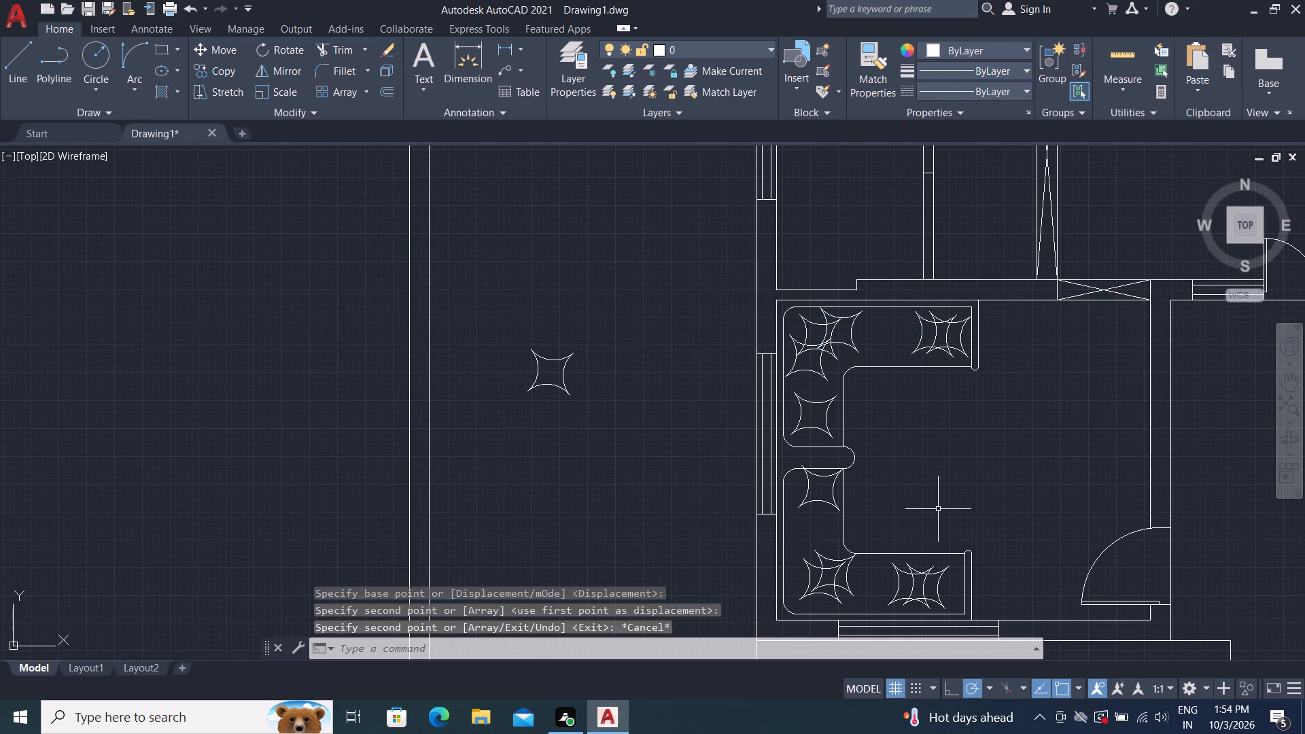
Erase the original star left outside the room, west of the C-shaped seating.
click(546, 385)
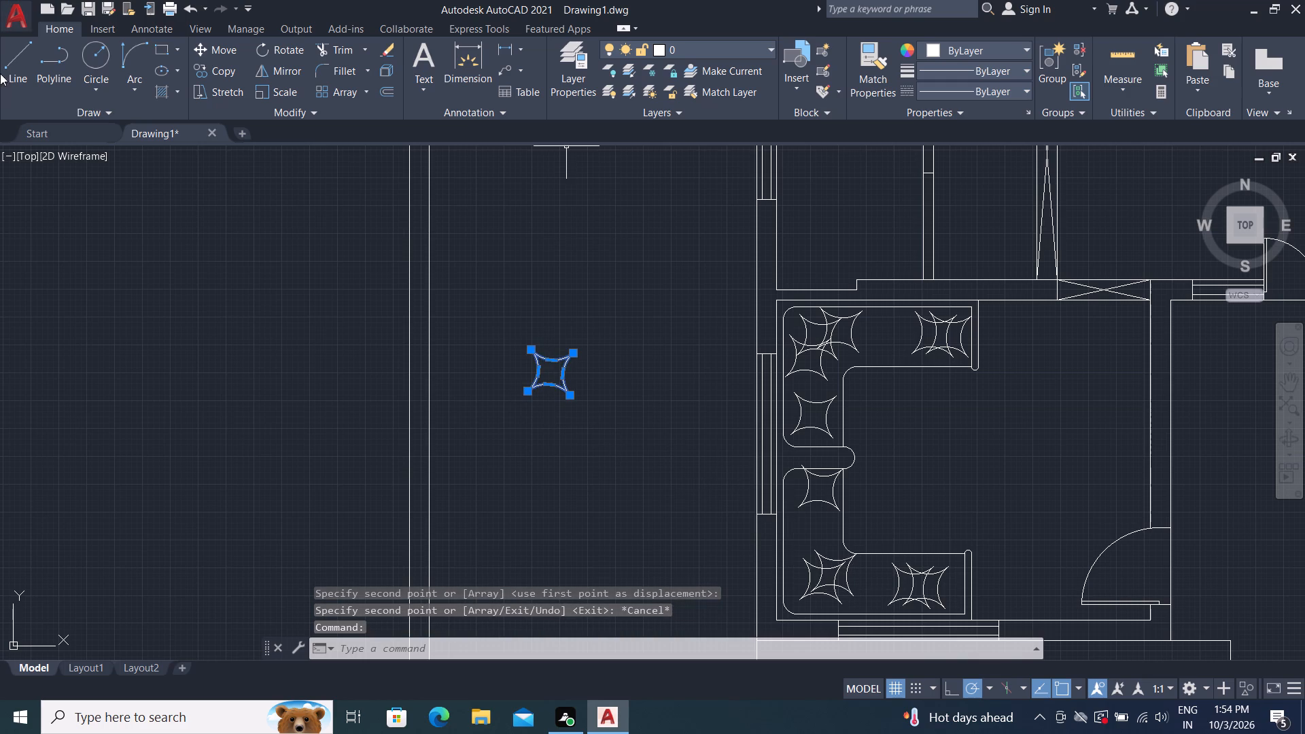
key(Delete)
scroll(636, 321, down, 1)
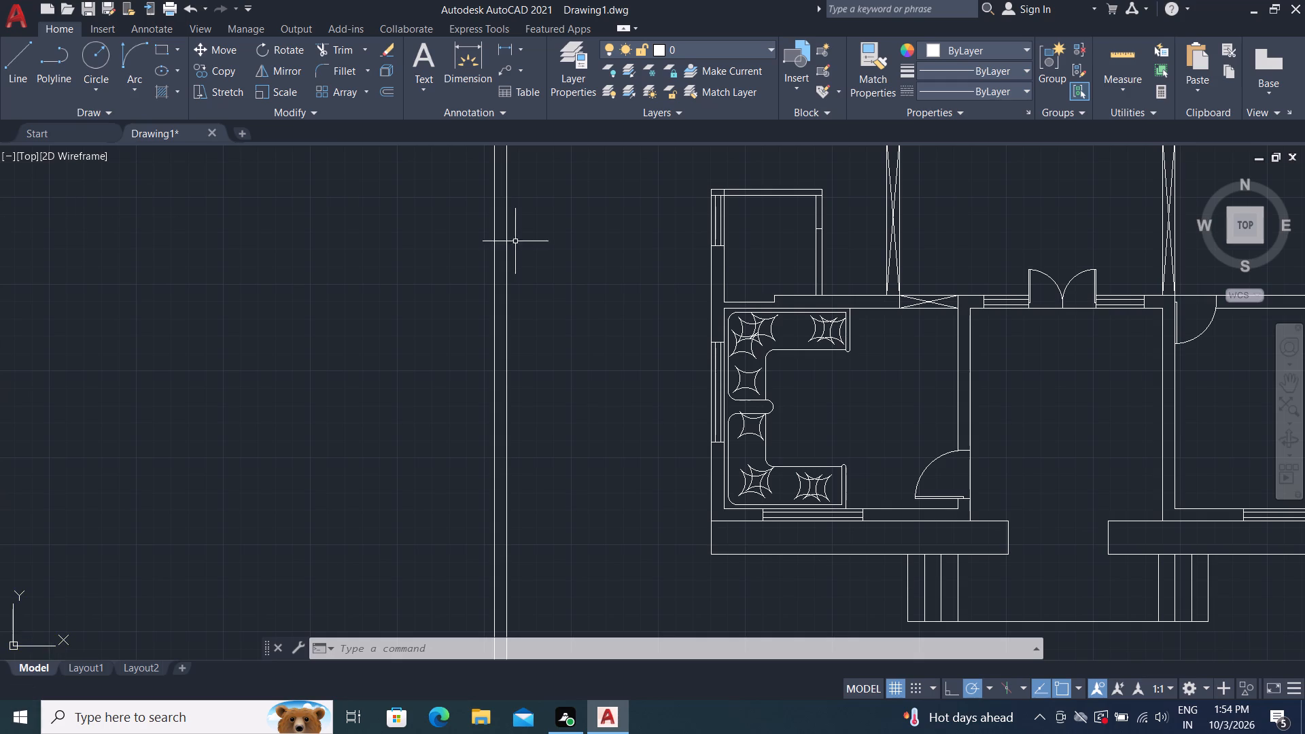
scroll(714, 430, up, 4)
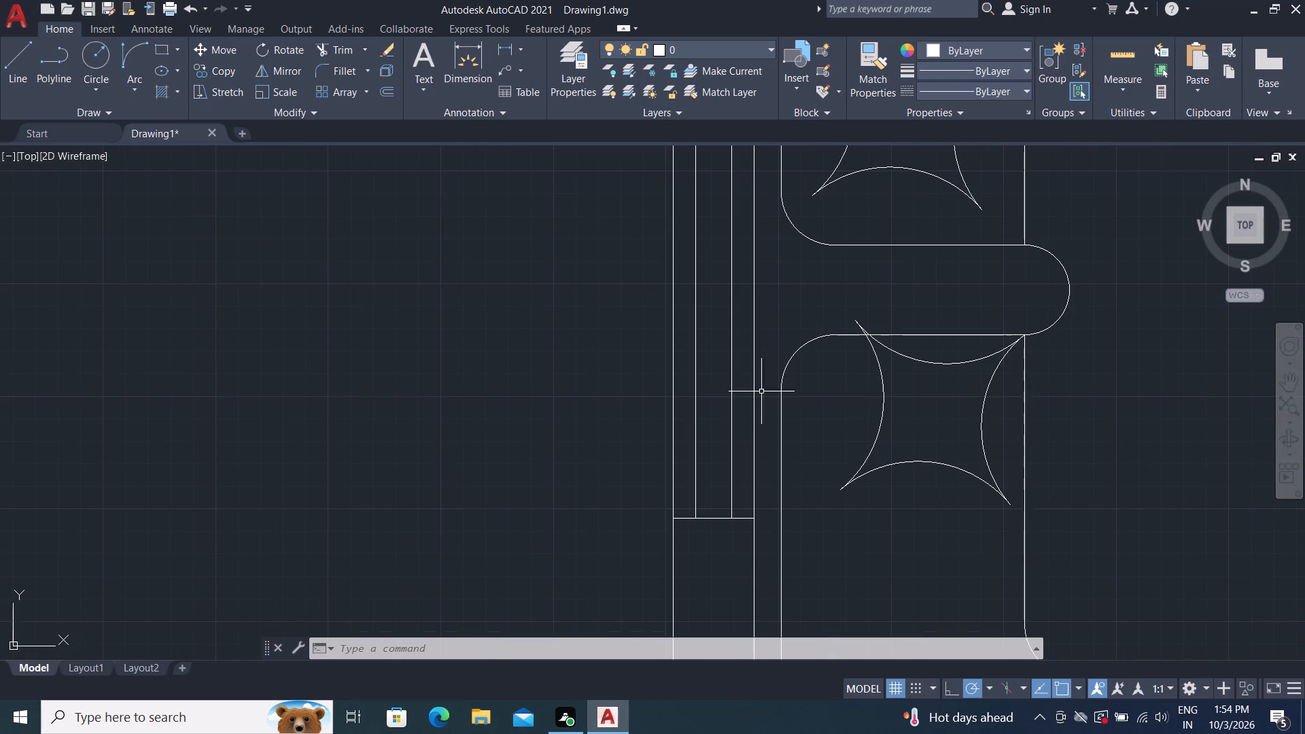
Move one of the coincident stars at the rounded divider's south edge south and slightly west, inside the seat outline.
click(881, 419)
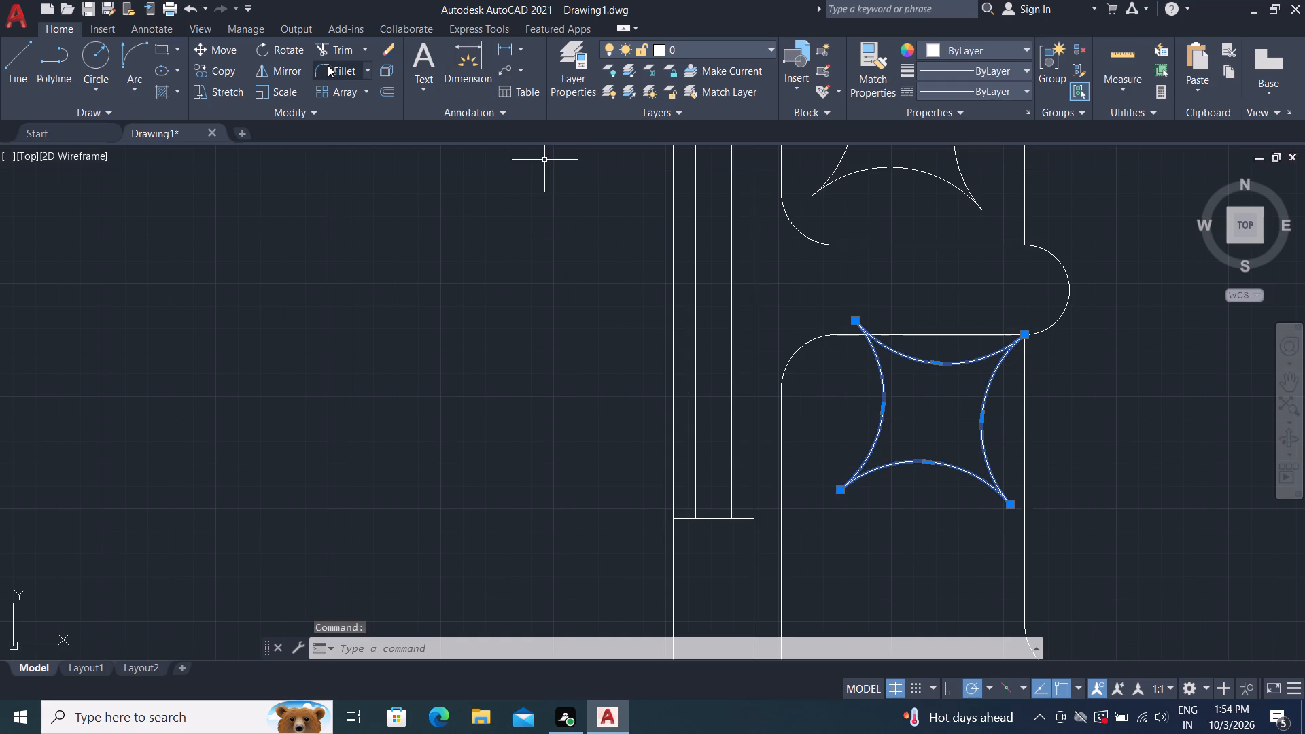
click(225, 47)
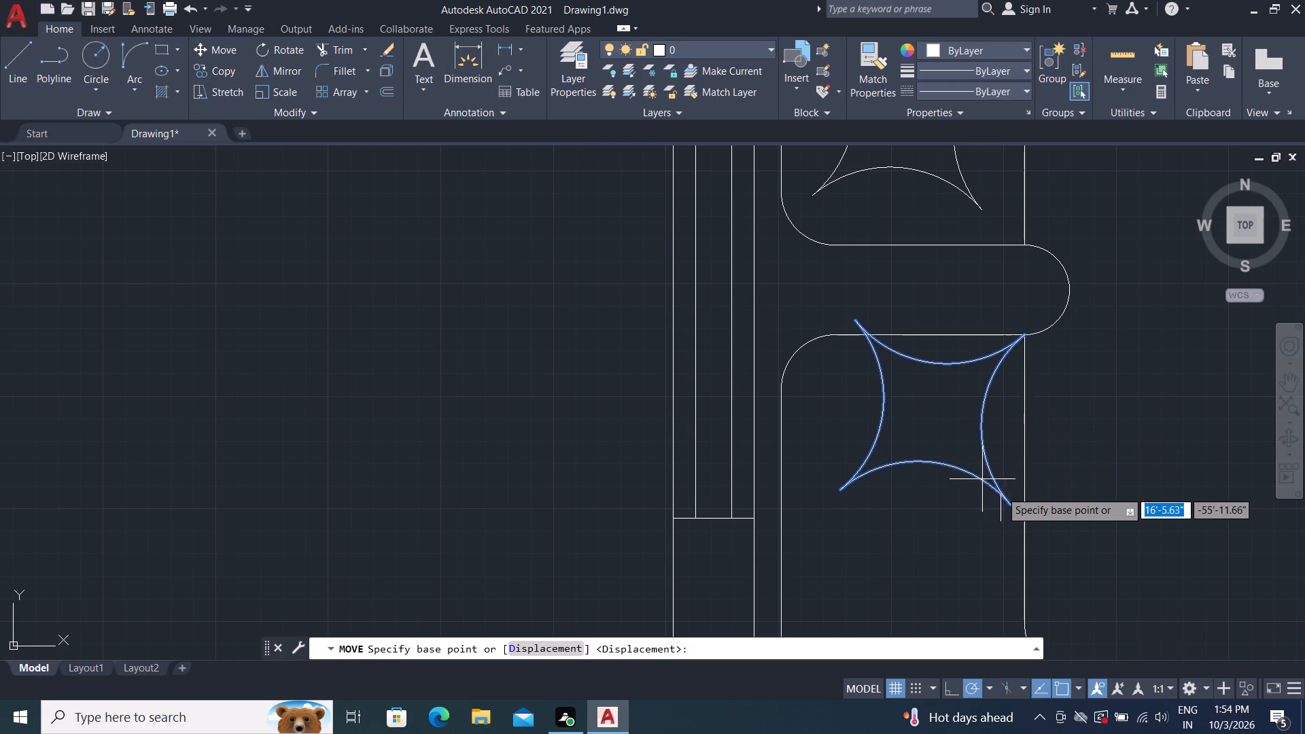
click(1005, 504)
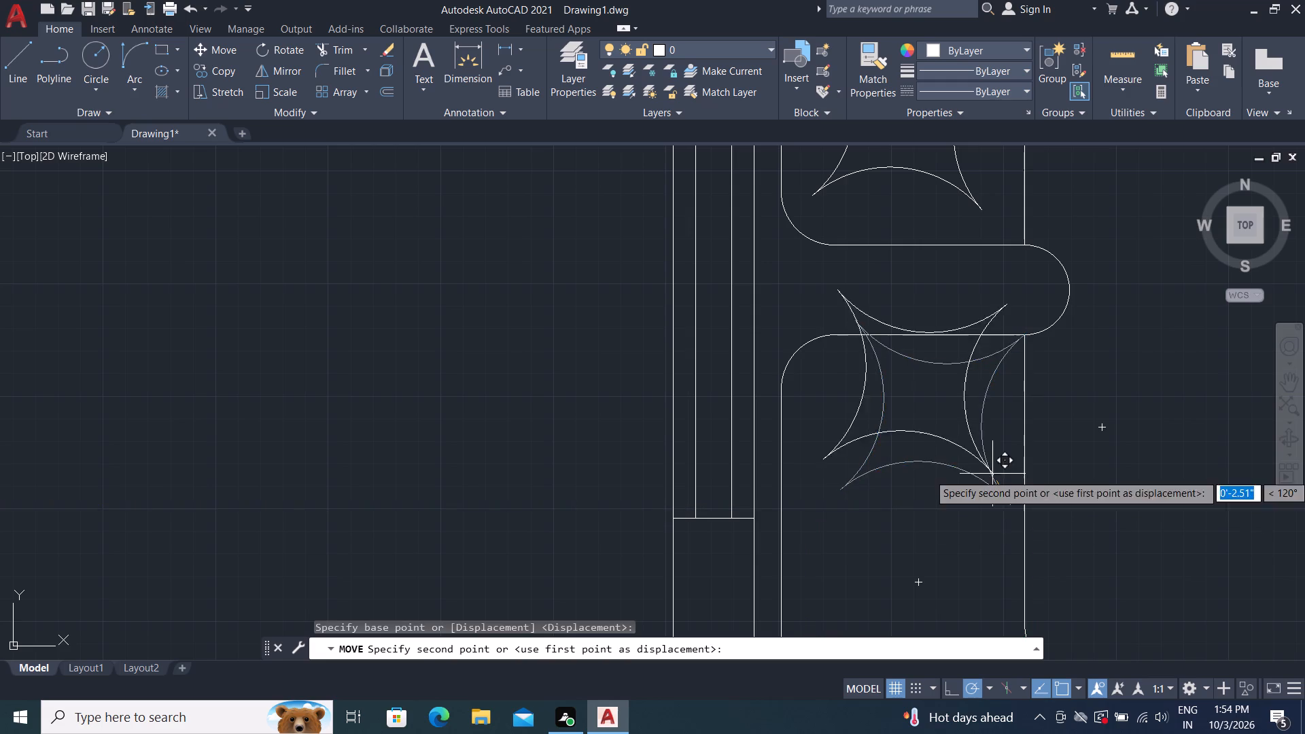
scroll(964, 454, down, 2)
middle_drag(963, 455, 960, 440)
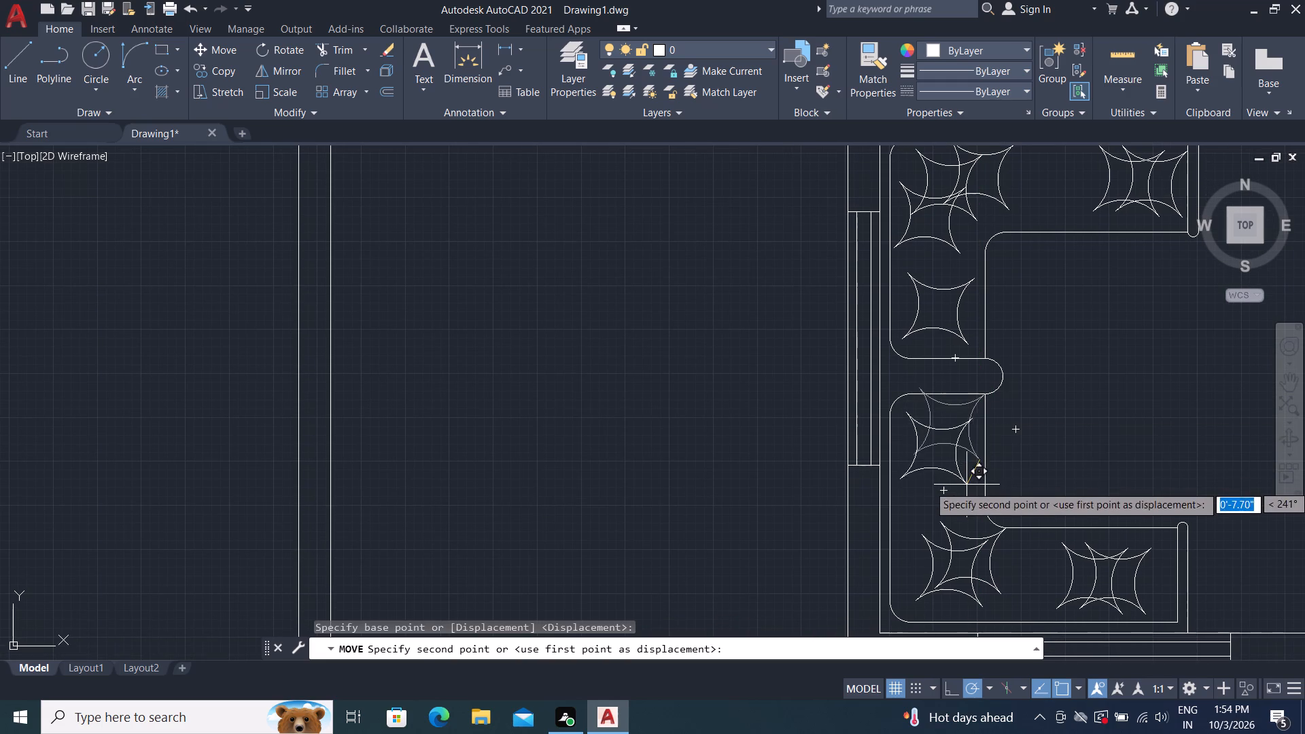
click(968, 499)
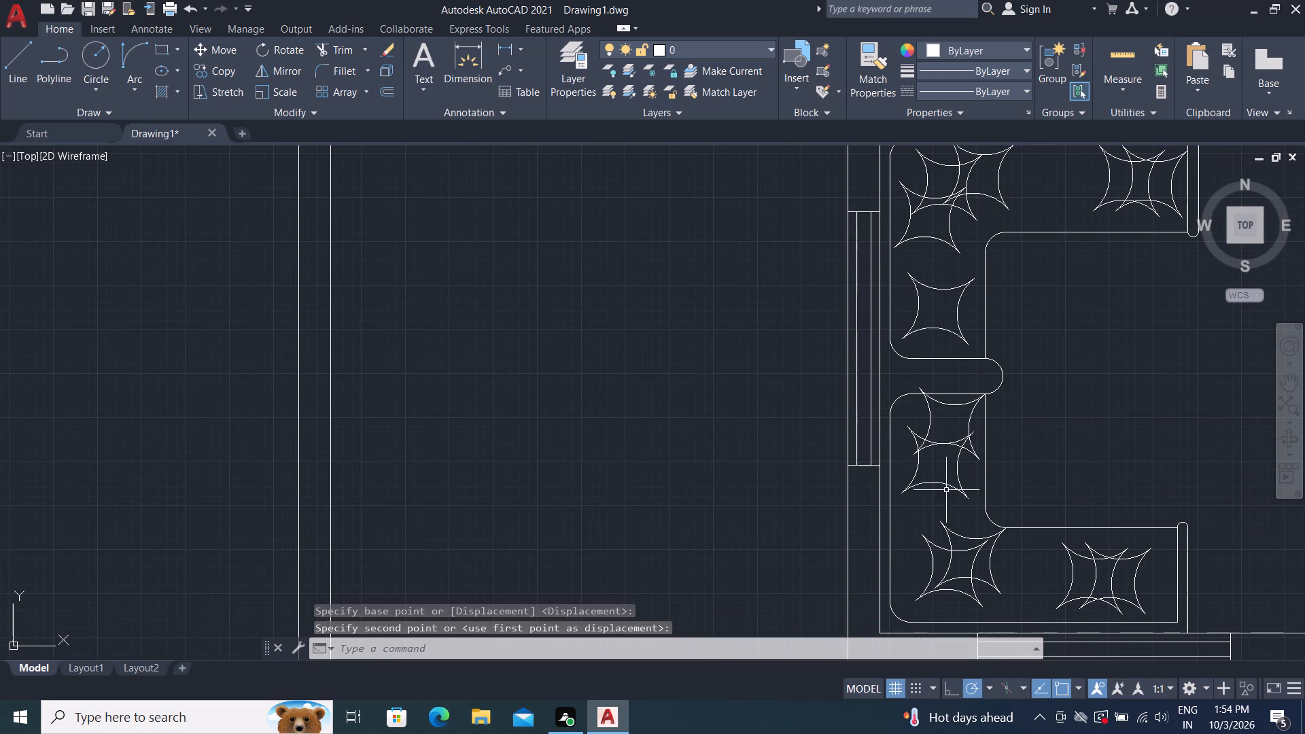
Move another coincident star at the divider's south edge about 8 inches straight south, overlapping the star already on the seat.
click(926, 428)
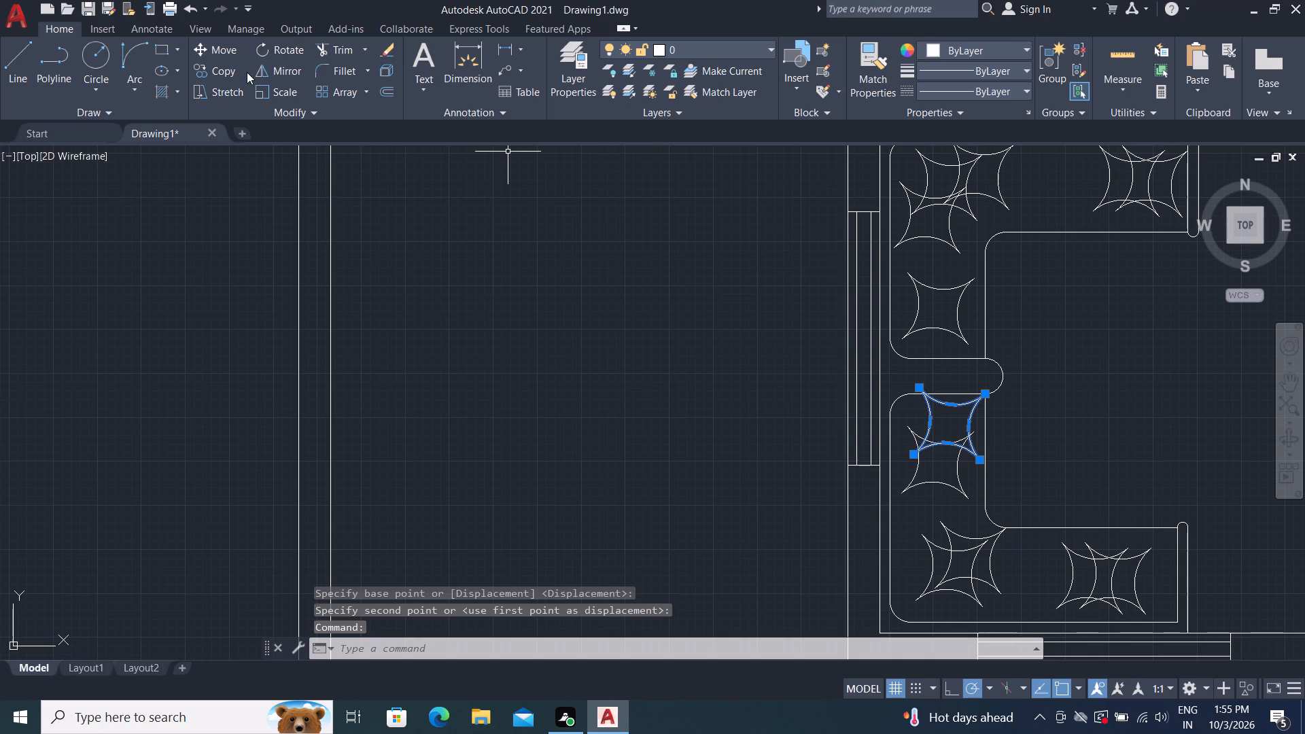
click(212, 45)
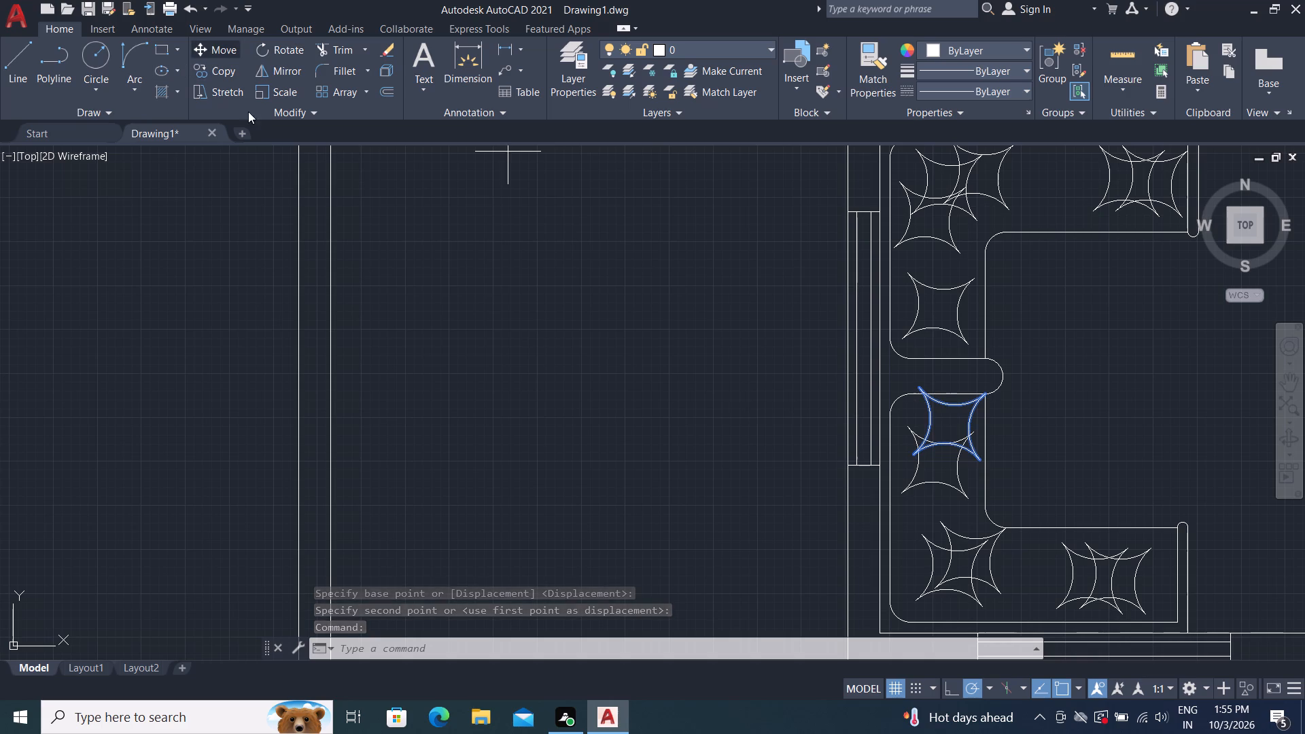
click(985, 396)
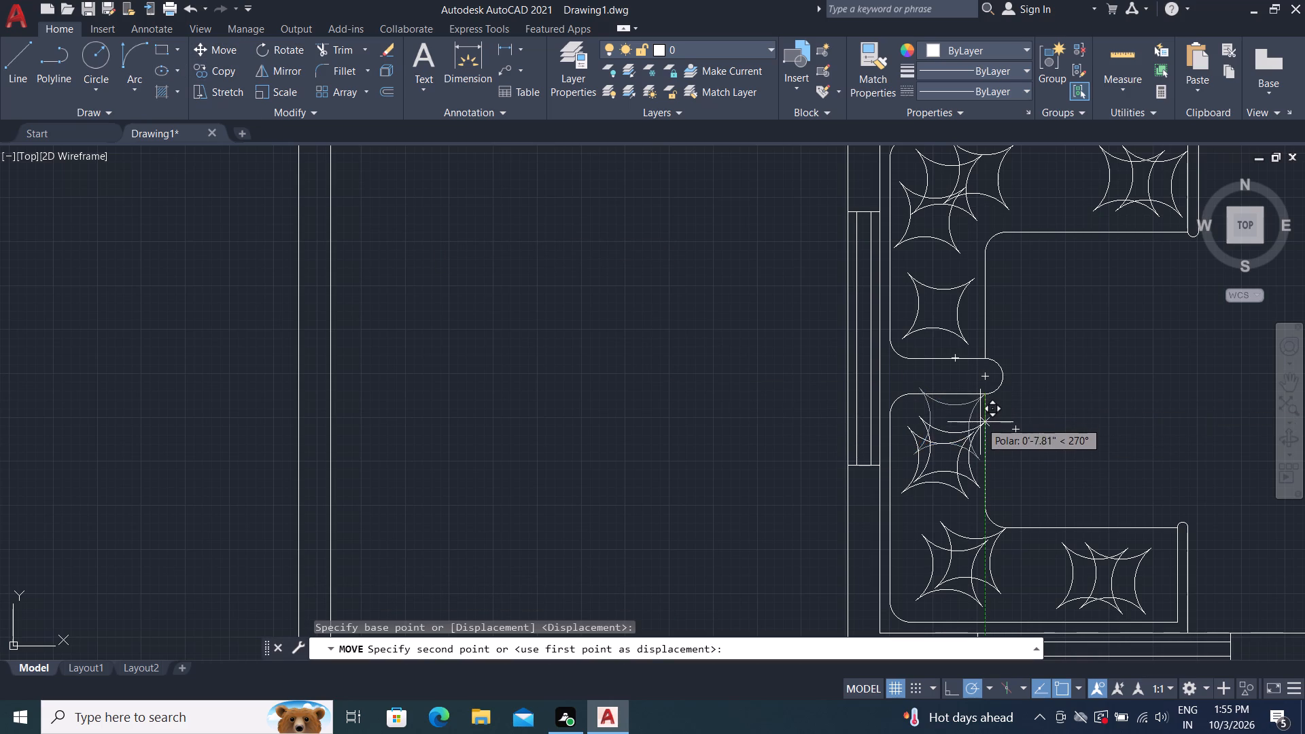
click(979, 420)
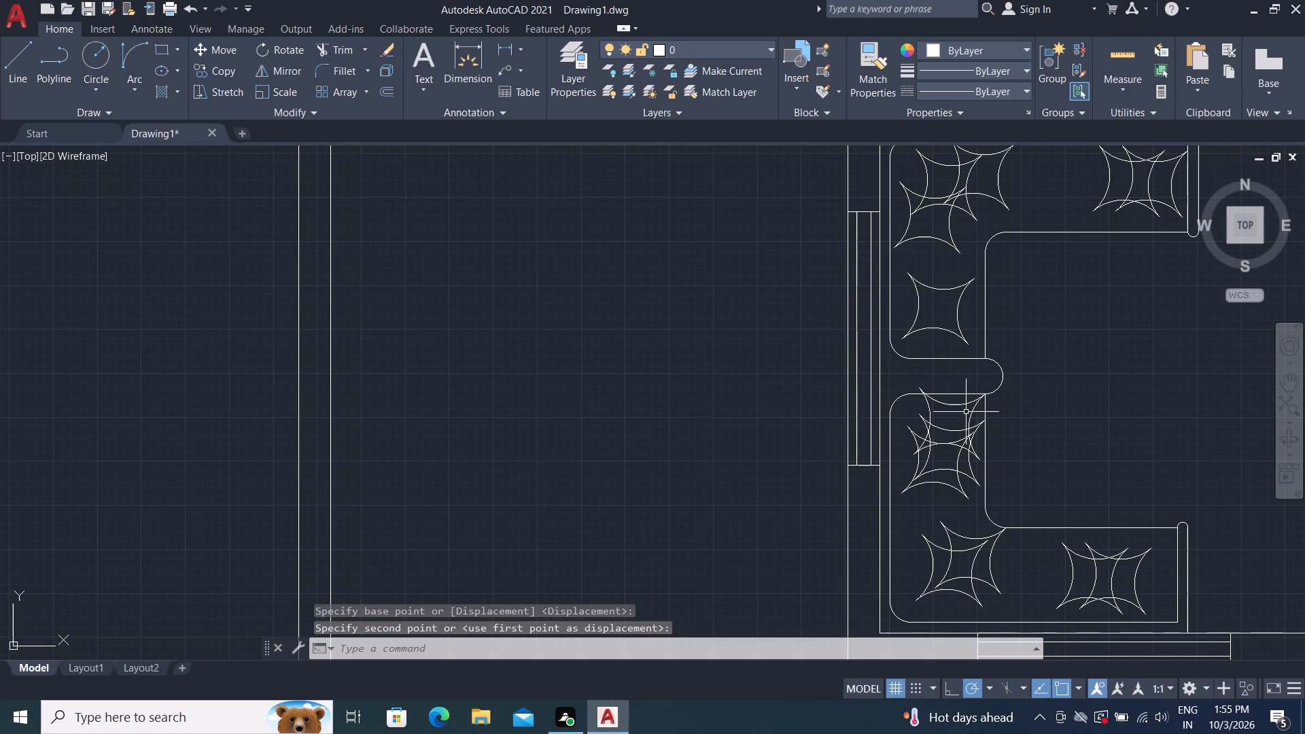
Erase the leftover star that touches the south edge of the rounded divider.
click(971, 416)
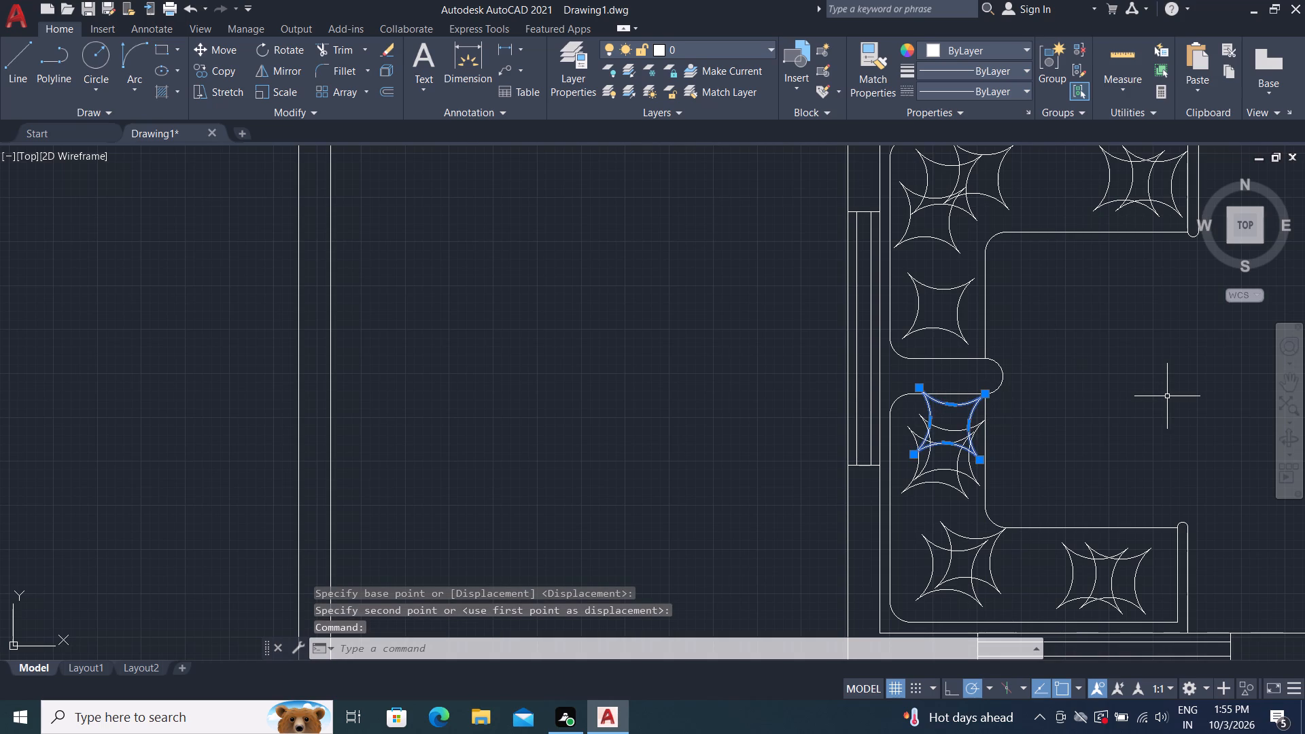
key(Delete)
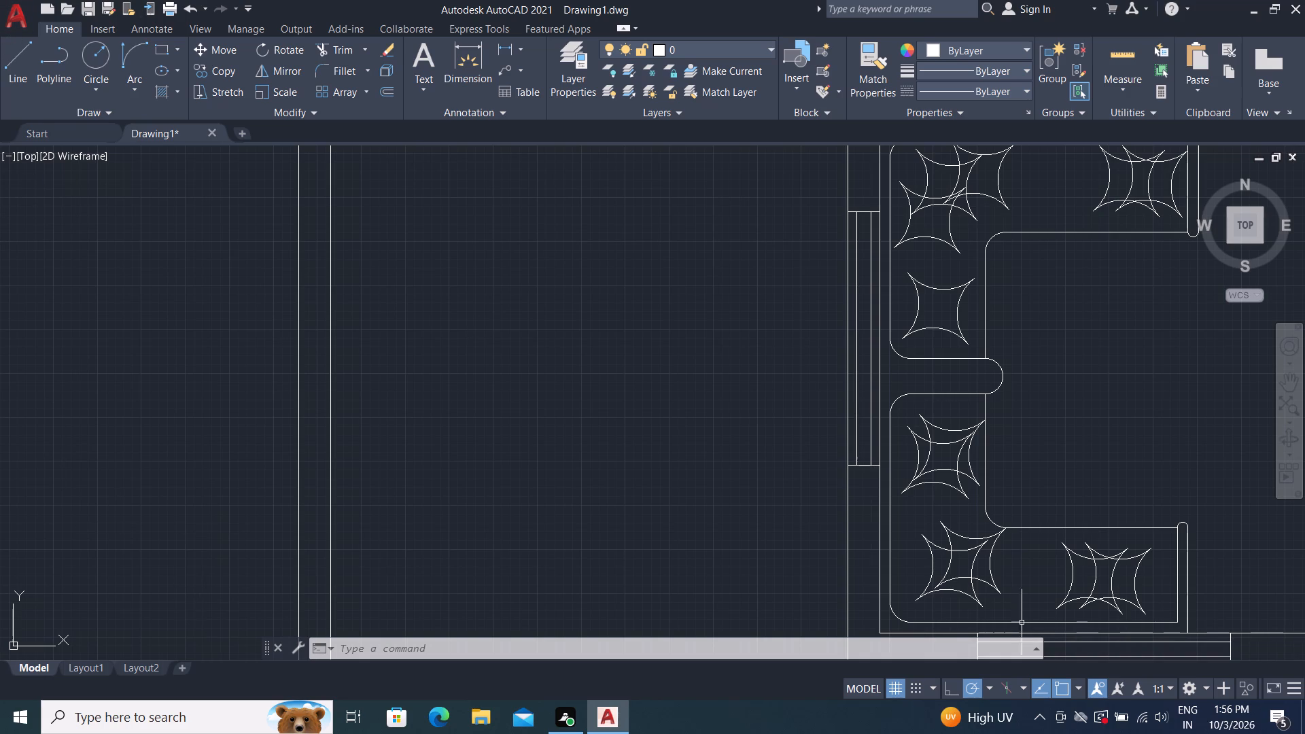
Draw a circle of about 1'-10" radius in the open floor area enclosed by the C-shaped seating.
scroll(795, 379, down, 2)
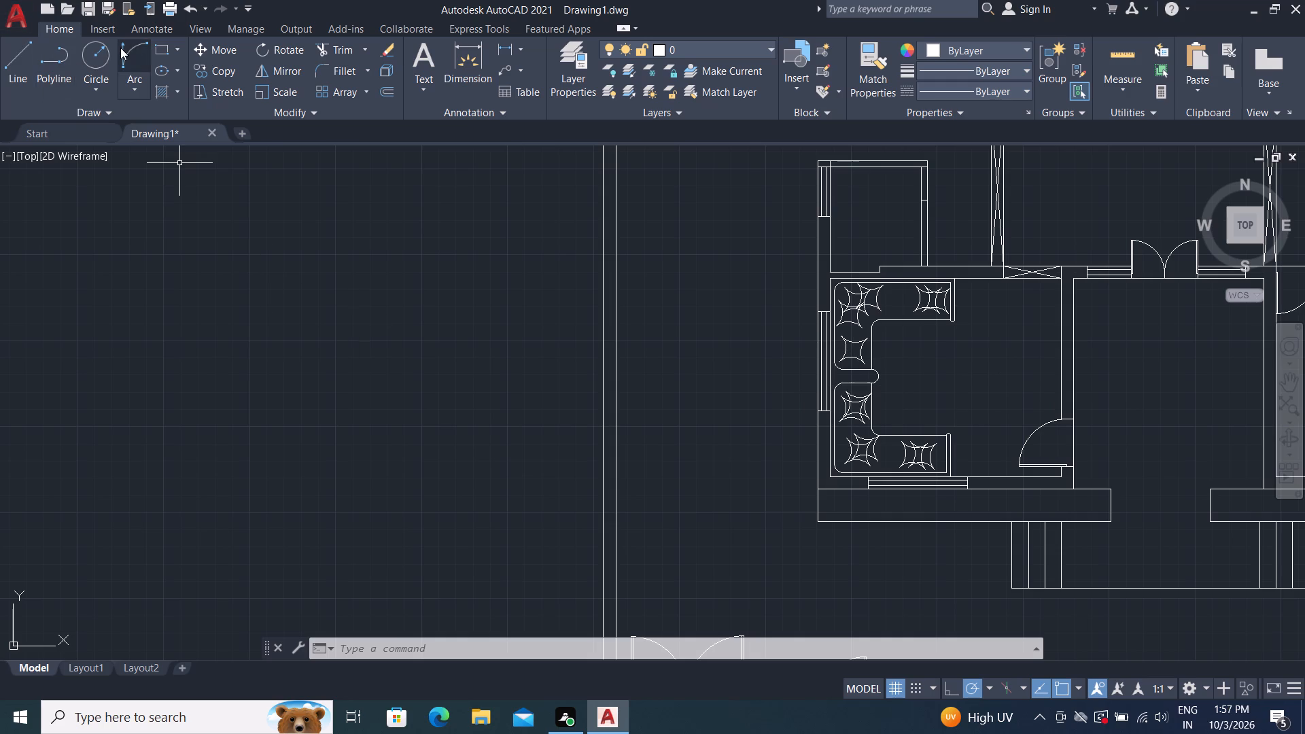
click(101, 46)
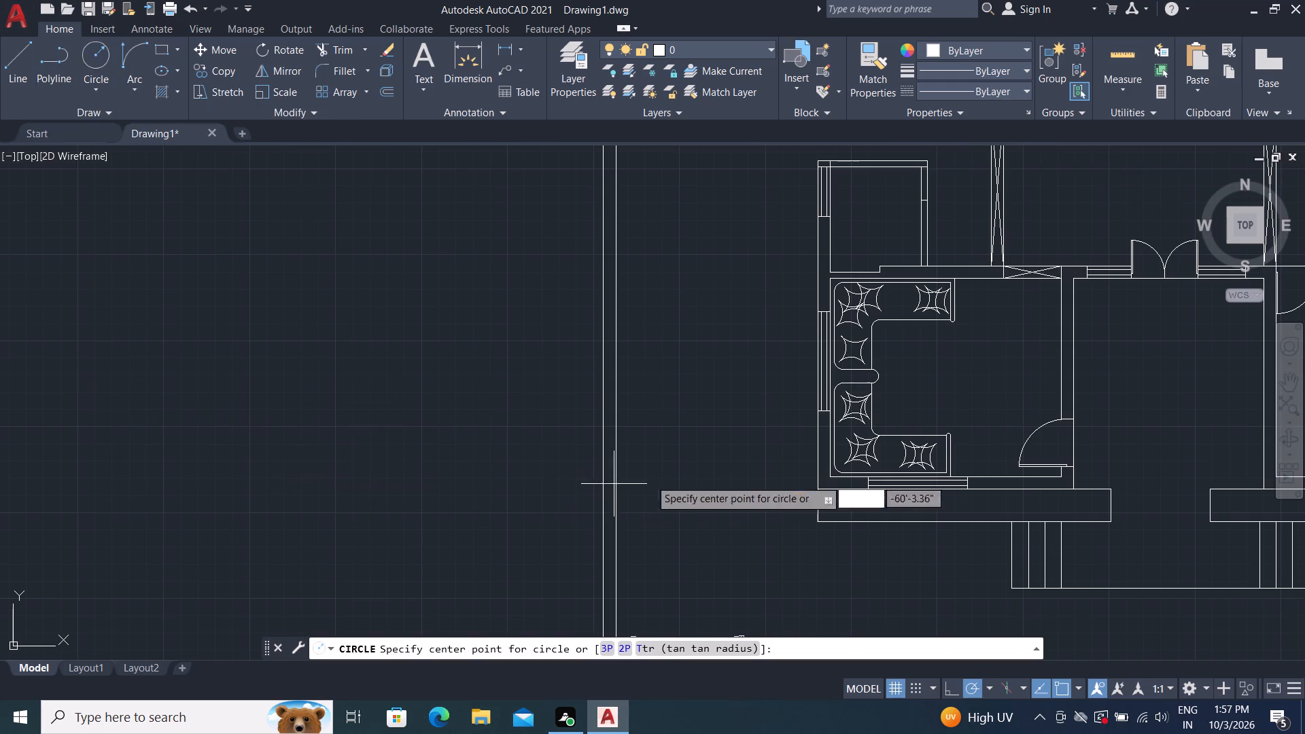
click(920, 373)
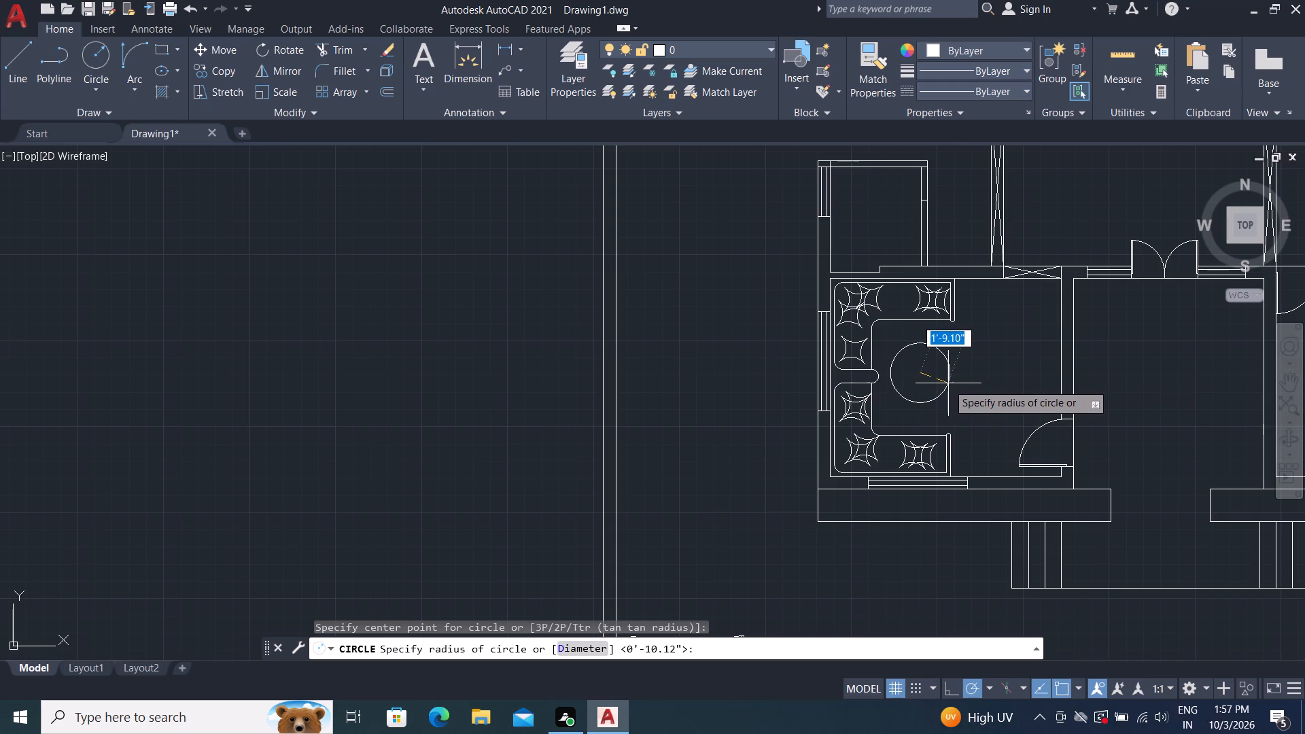
click(949, 383)
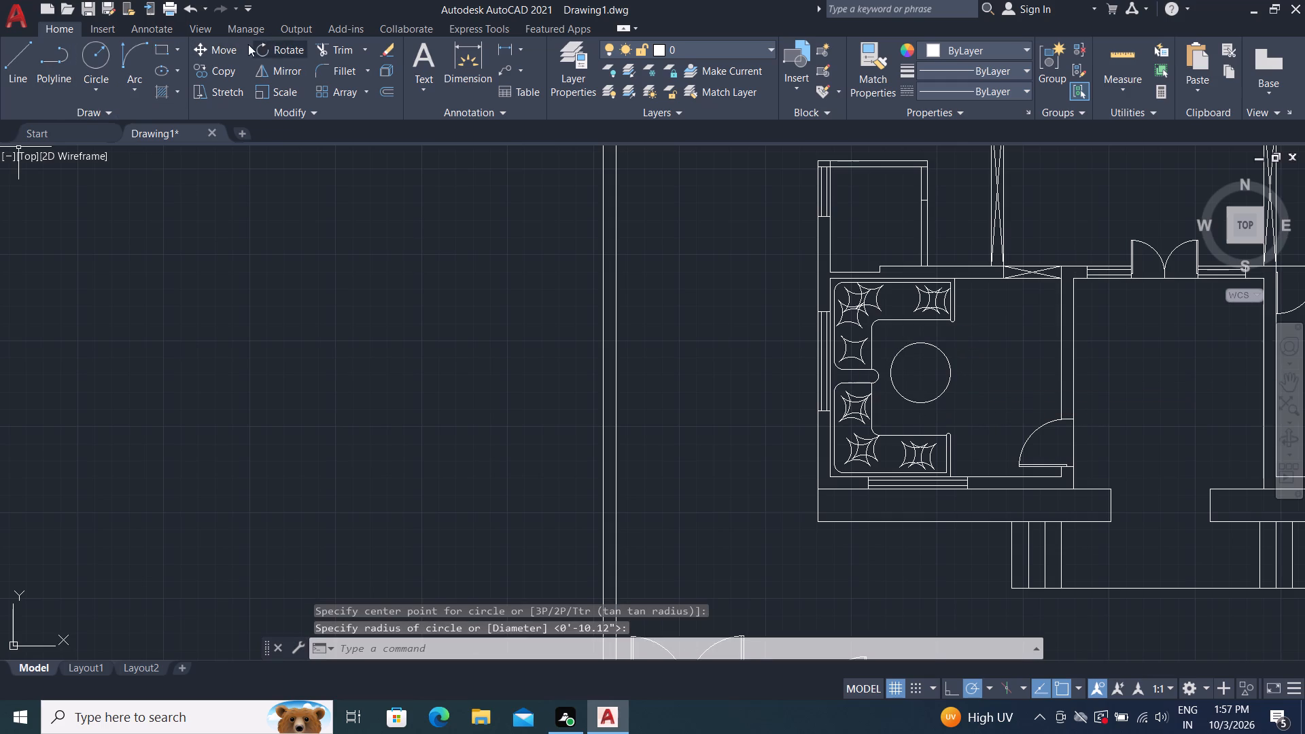
Copy the circle about 32 feet west, into the empty area outside the plan, using its centre as base point.
click(100, 63)
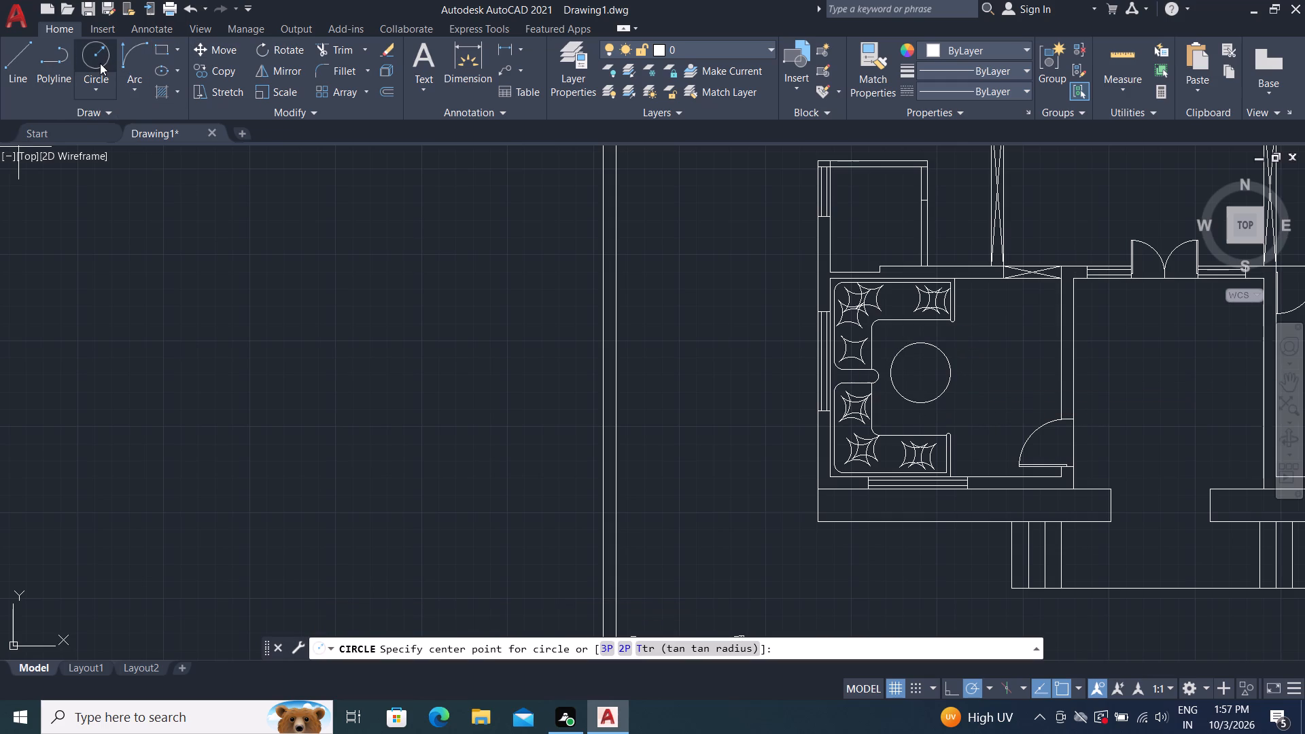
click(224, 67)
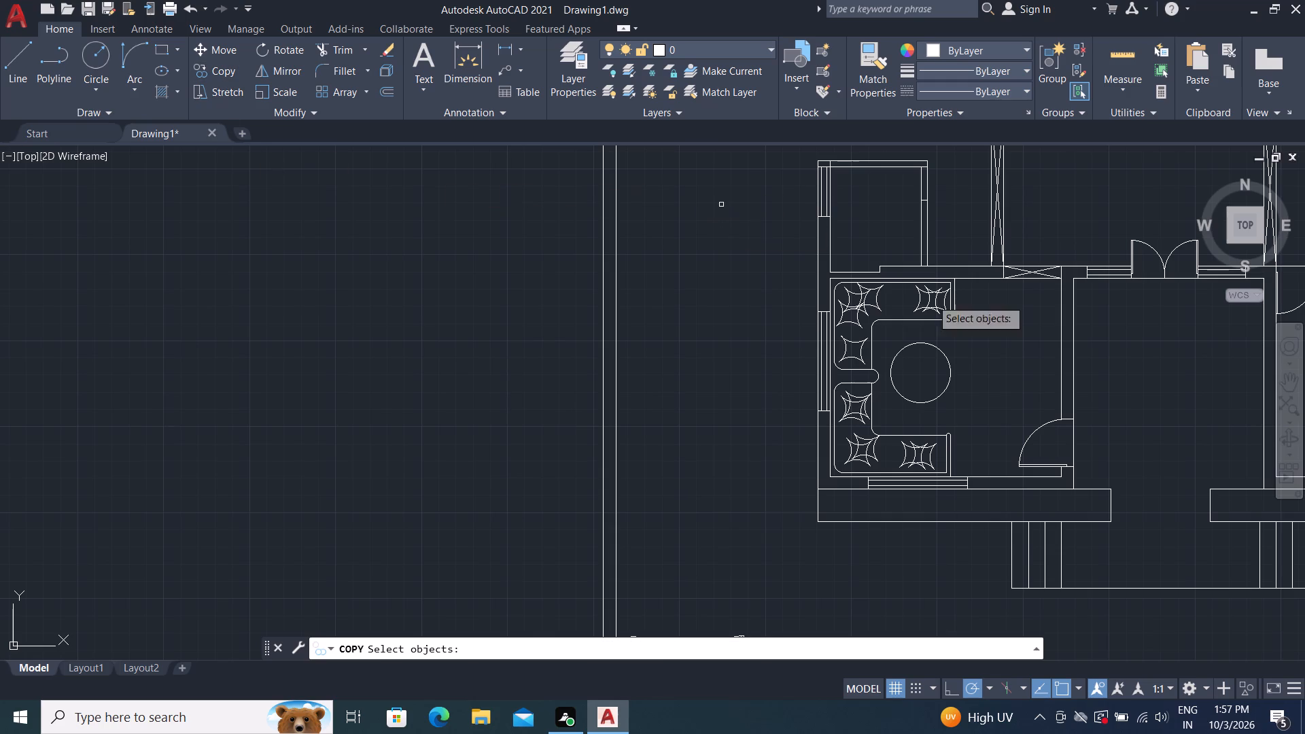
click(950, 386)
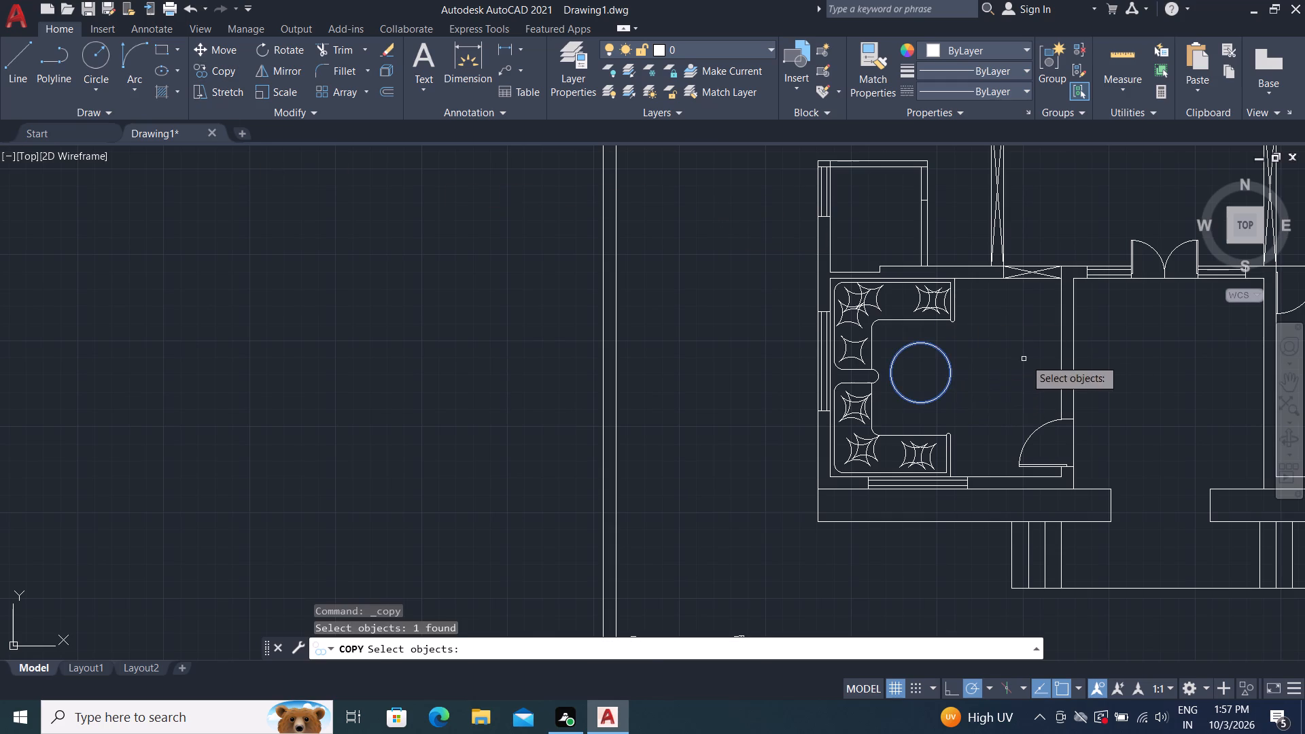
right_drag(1023, 354, 1017, 363)
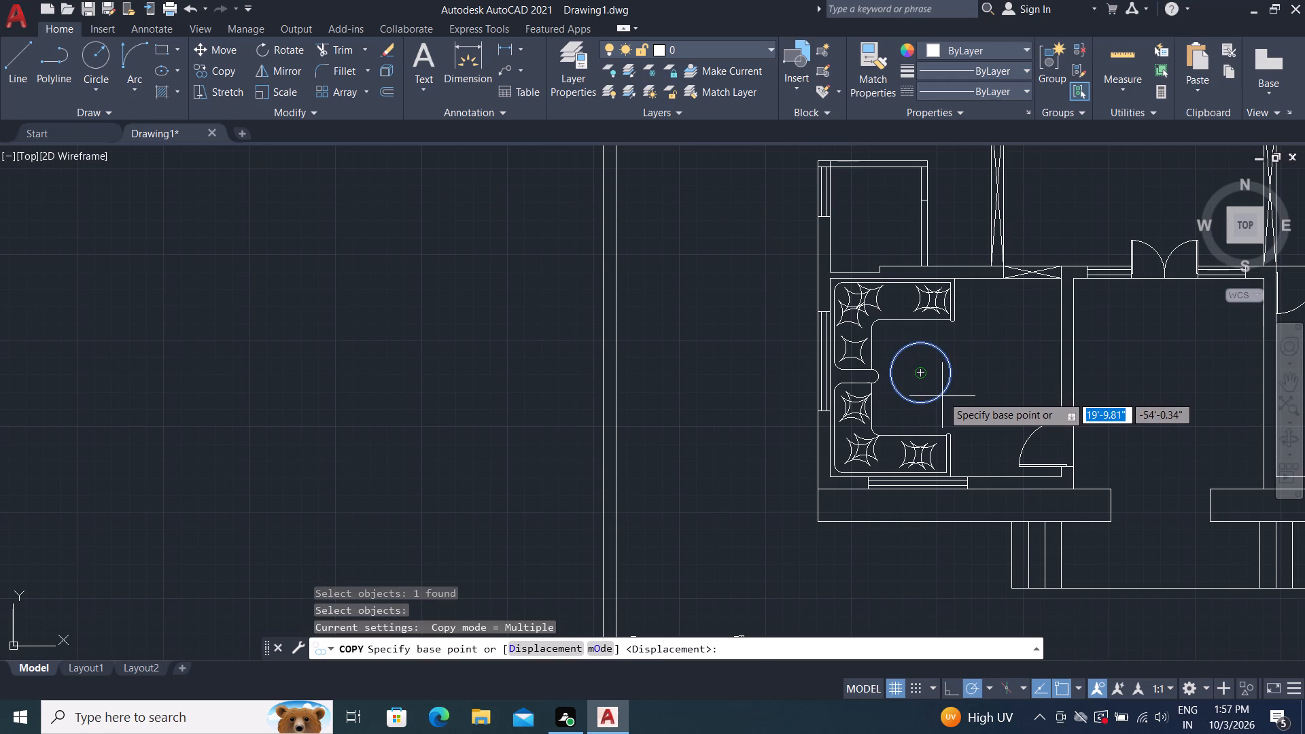
click(946, 398)
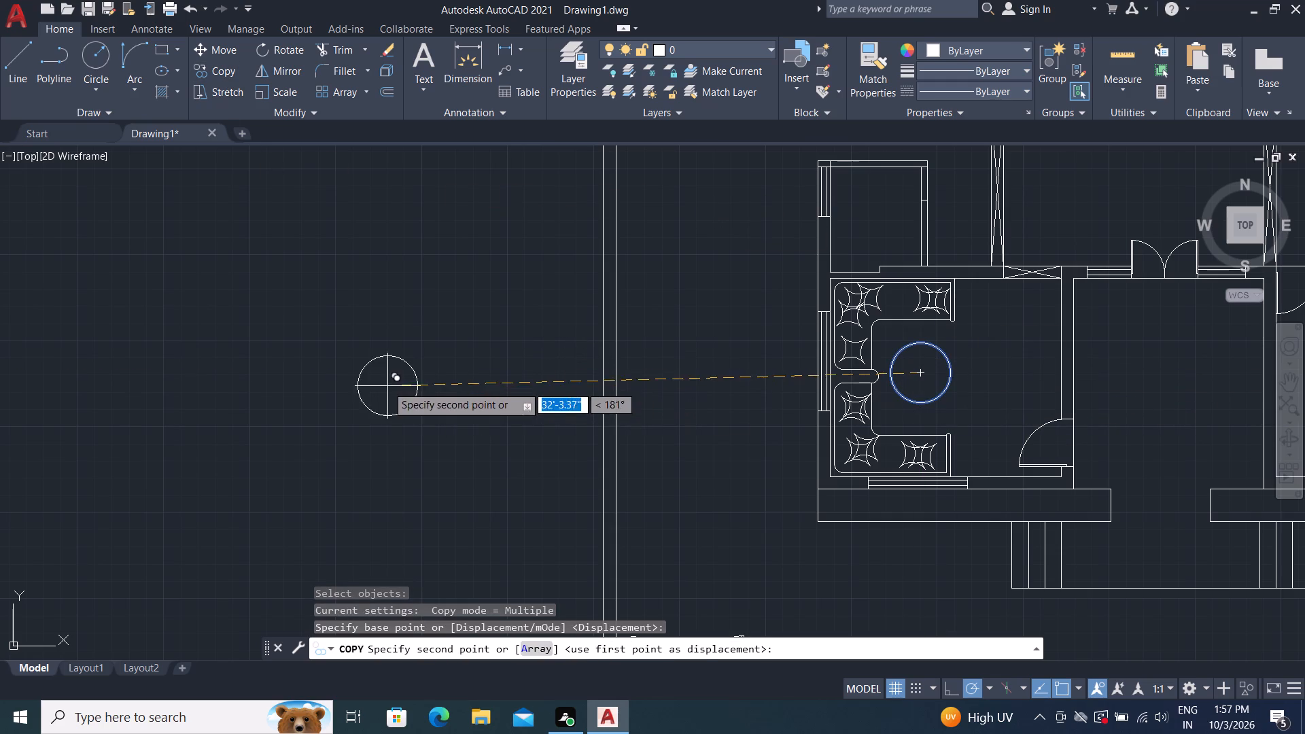
click(384, 368)
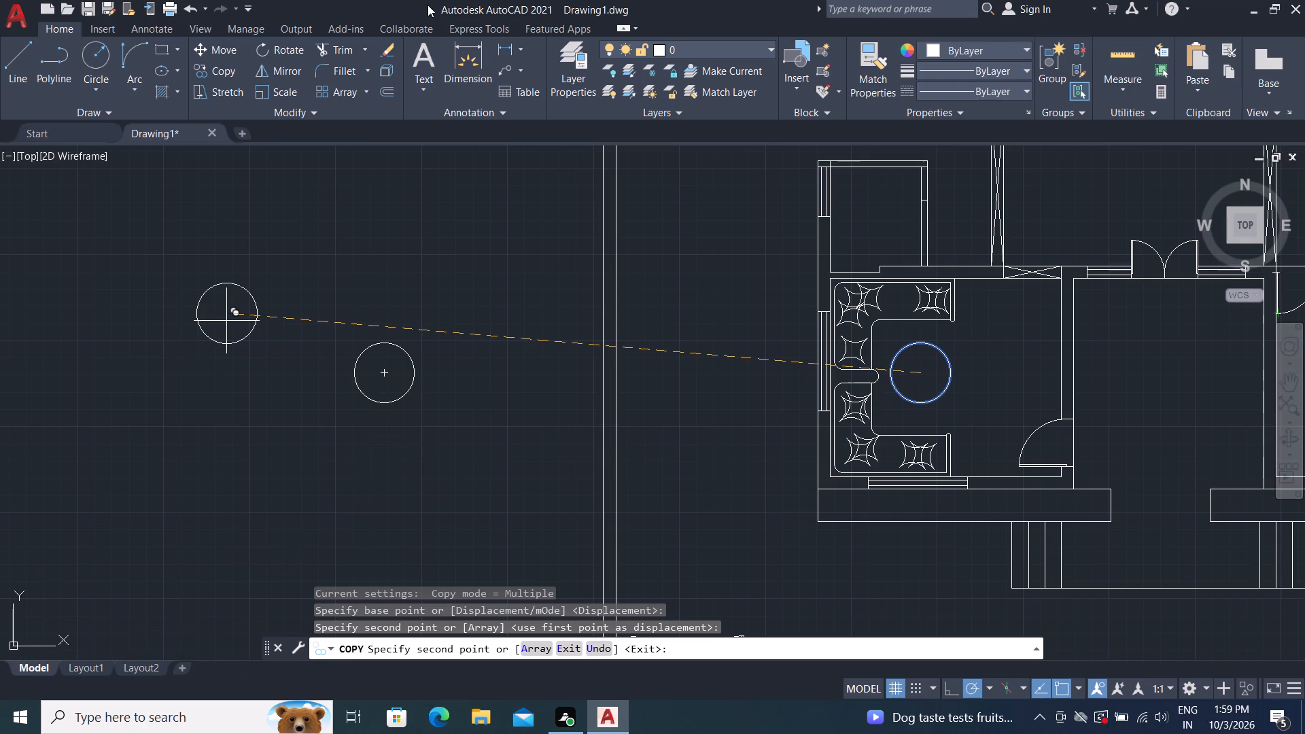
key(Escape)
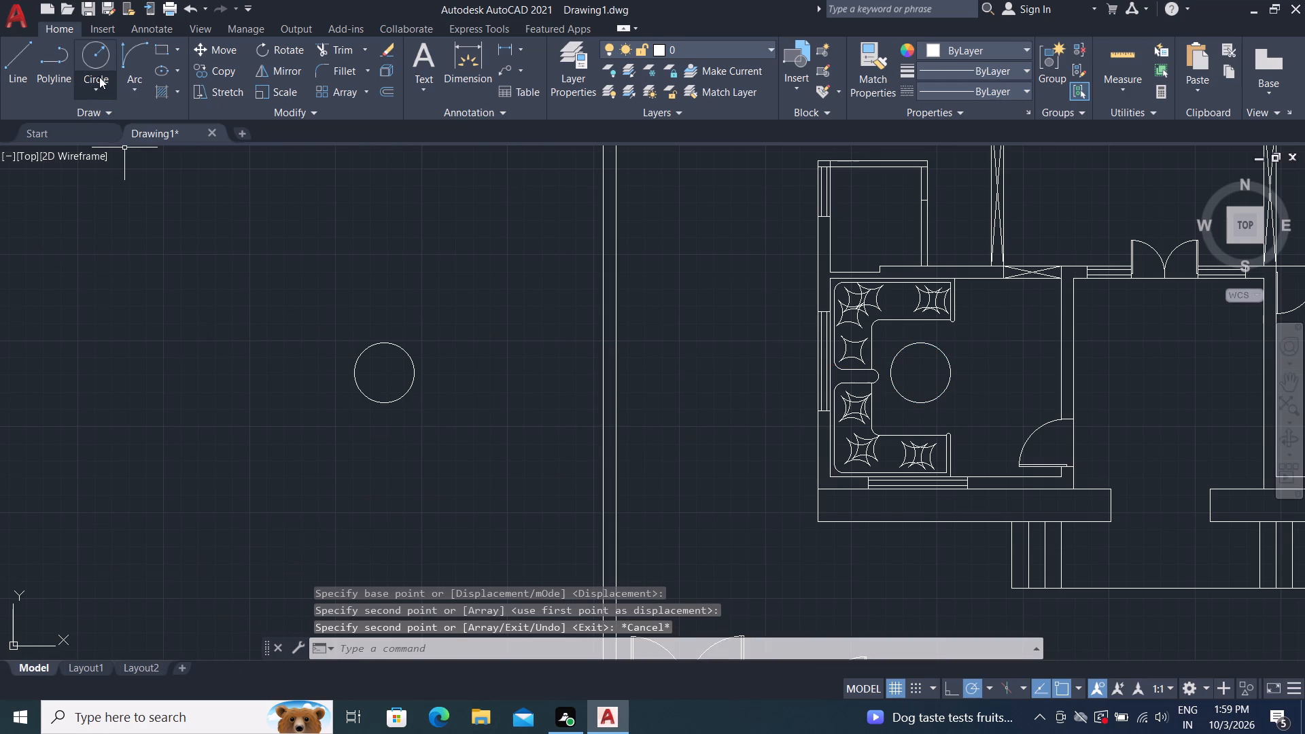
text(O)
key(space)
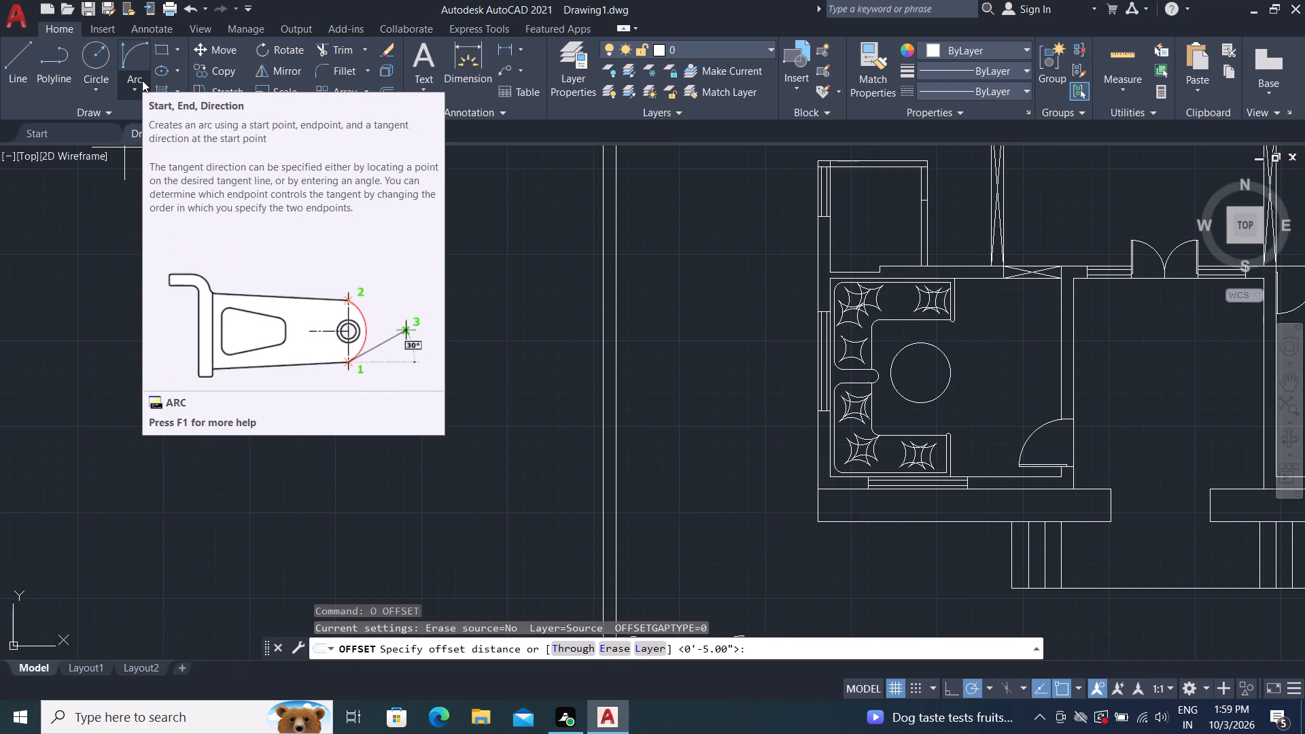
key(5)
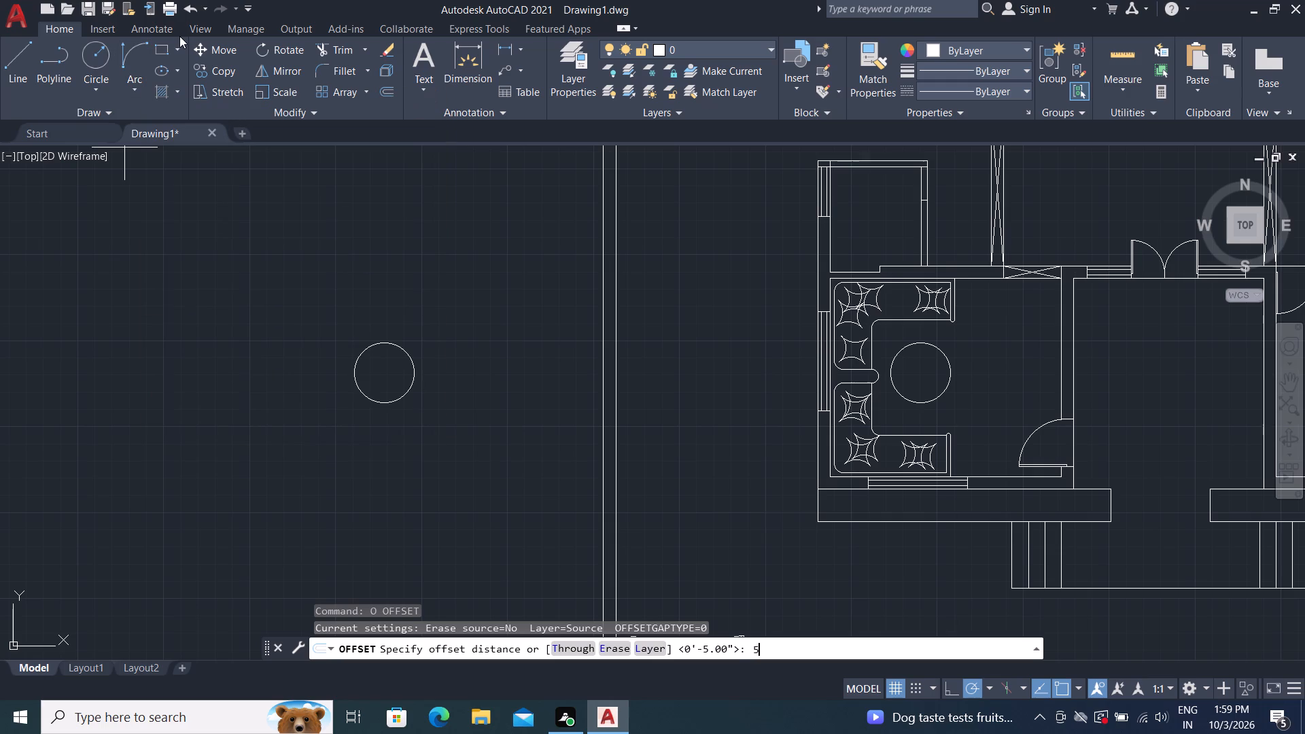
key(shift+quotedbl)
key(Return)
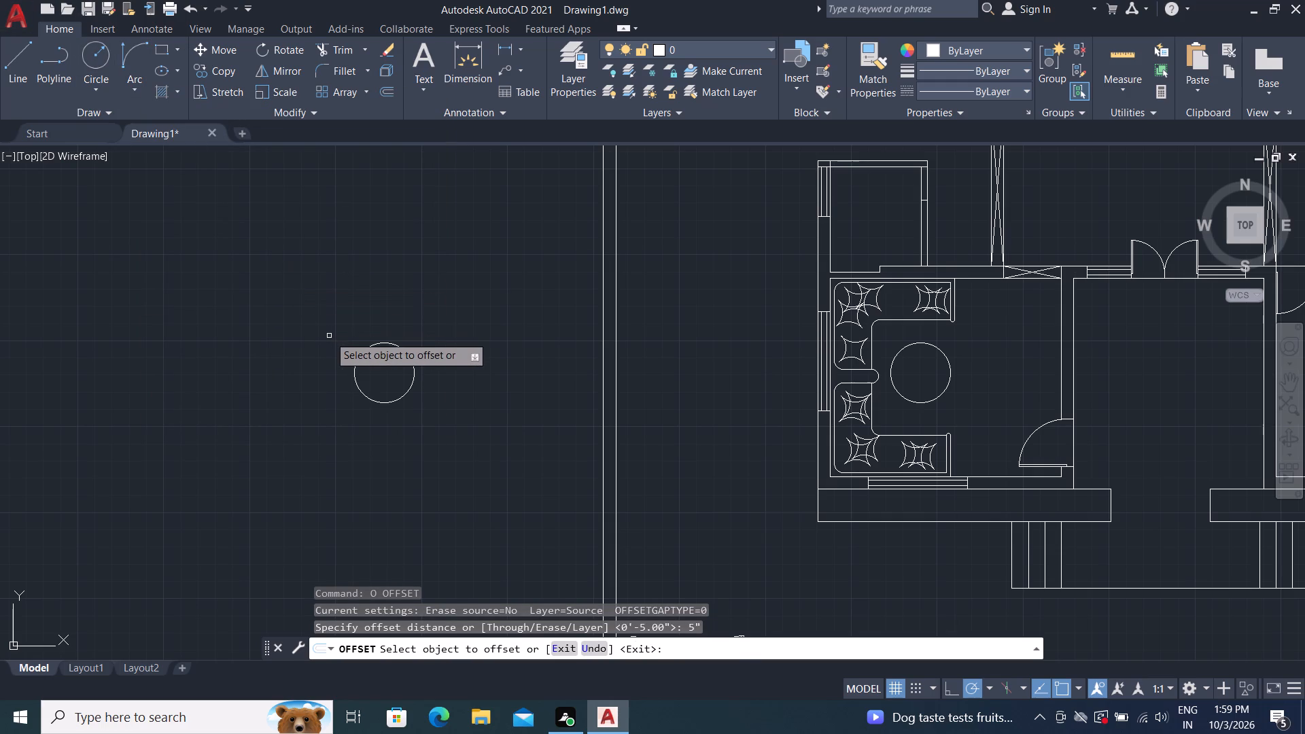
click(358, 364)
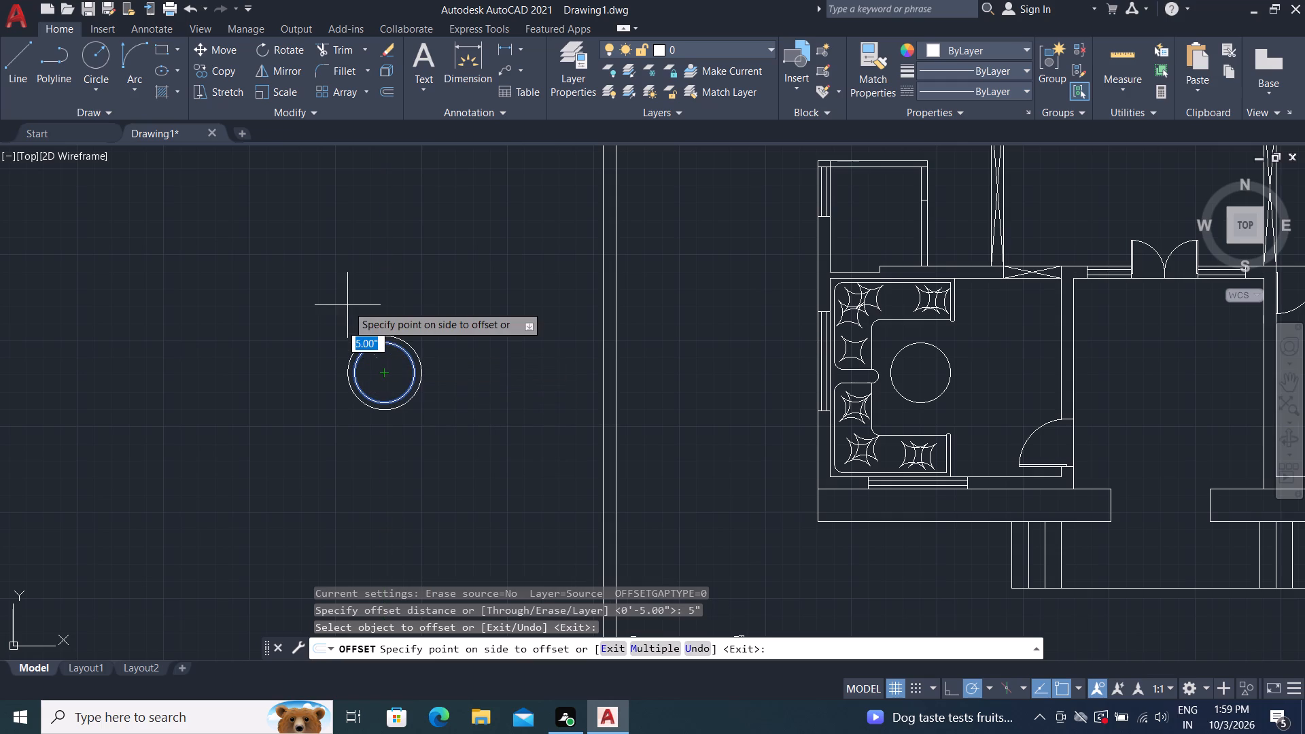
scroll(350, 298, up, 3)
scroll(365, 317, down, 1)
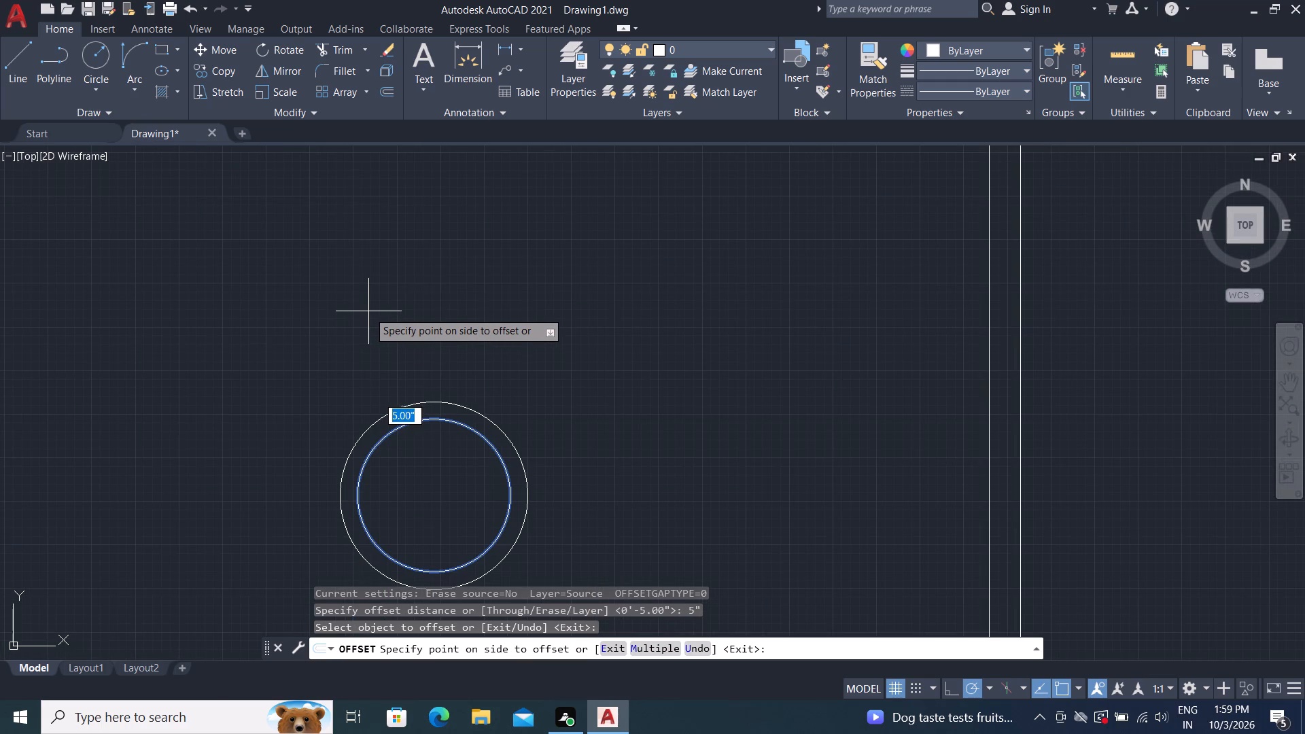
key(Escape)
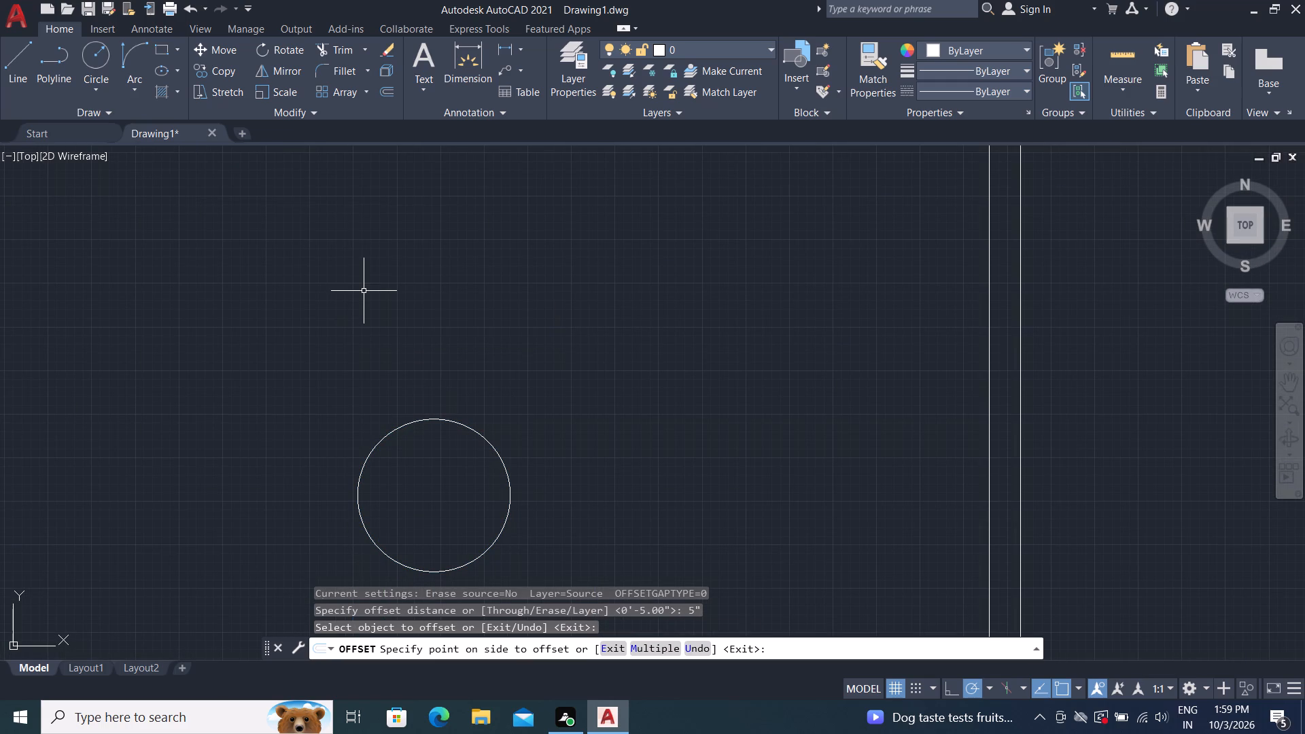
Measure the radius of the copied circle outside the plan.
click(1126, 44)
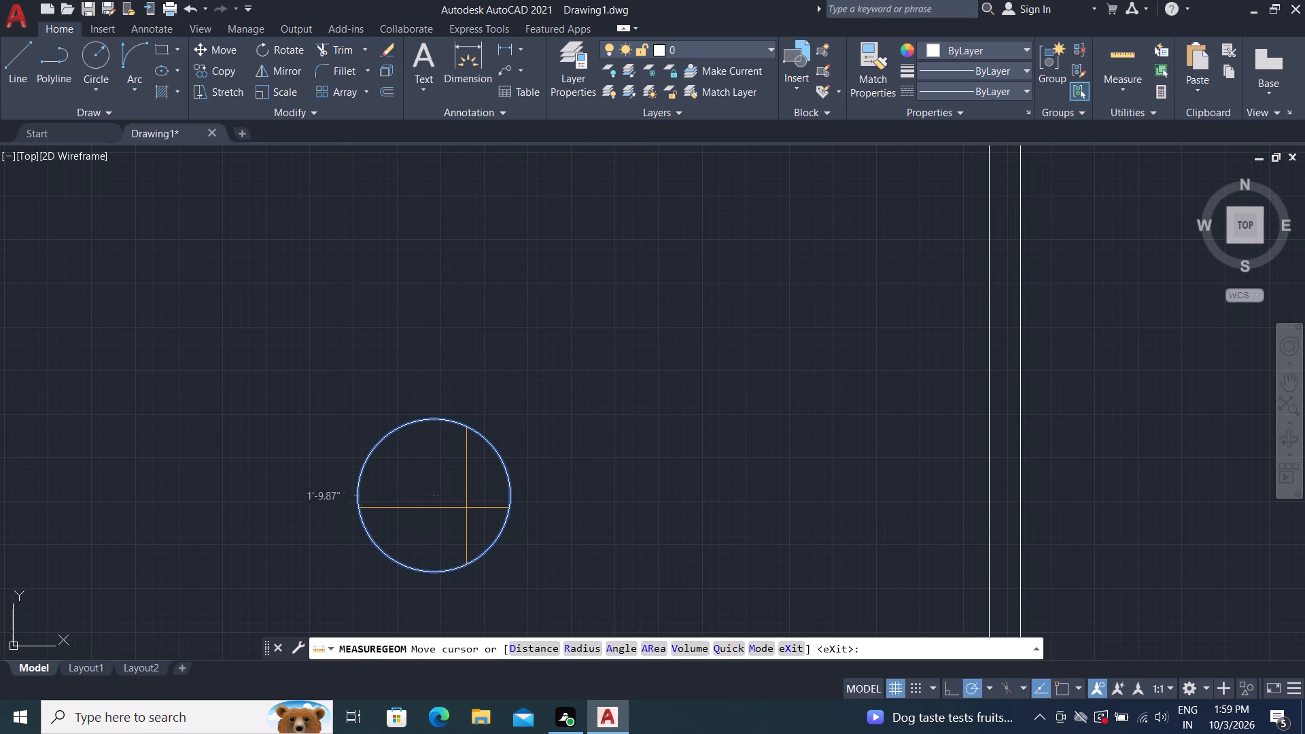
key(Escape)
Offset the copied circle 1' inward to form a concentric inner circle.
text(O 1)
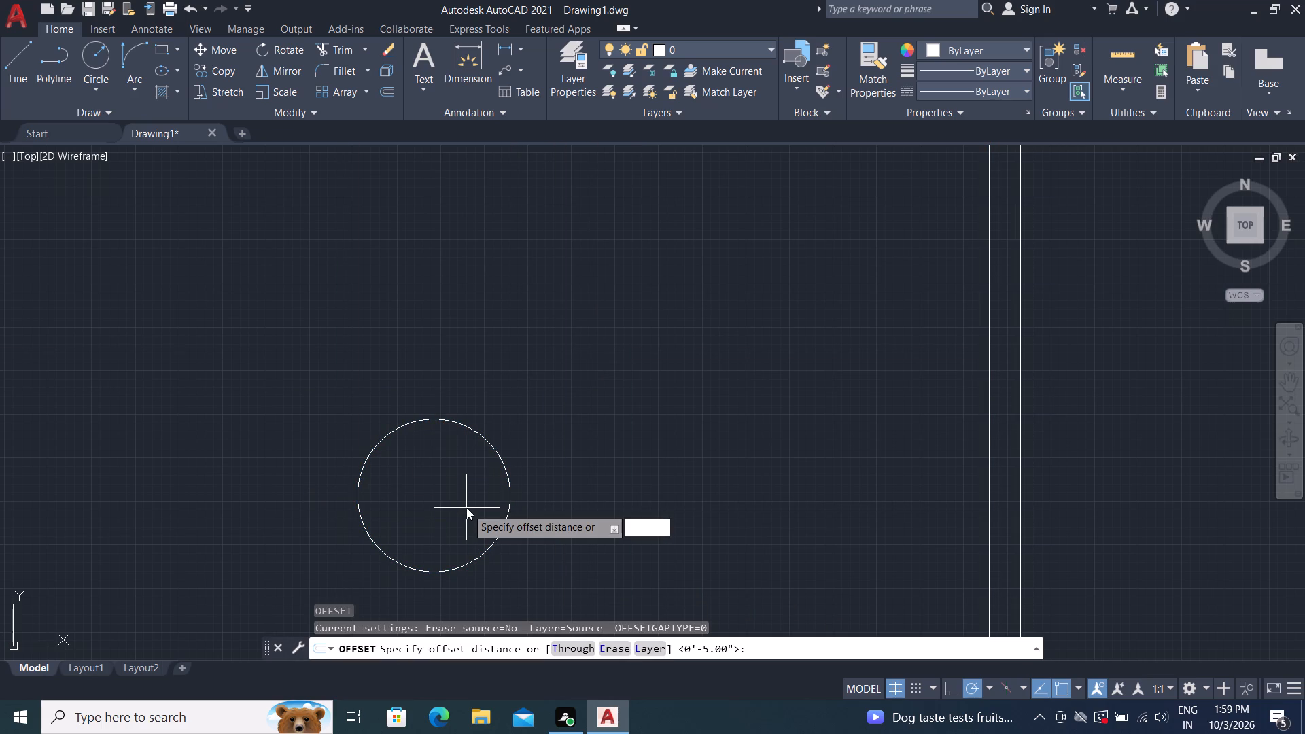
text(')
key(space)
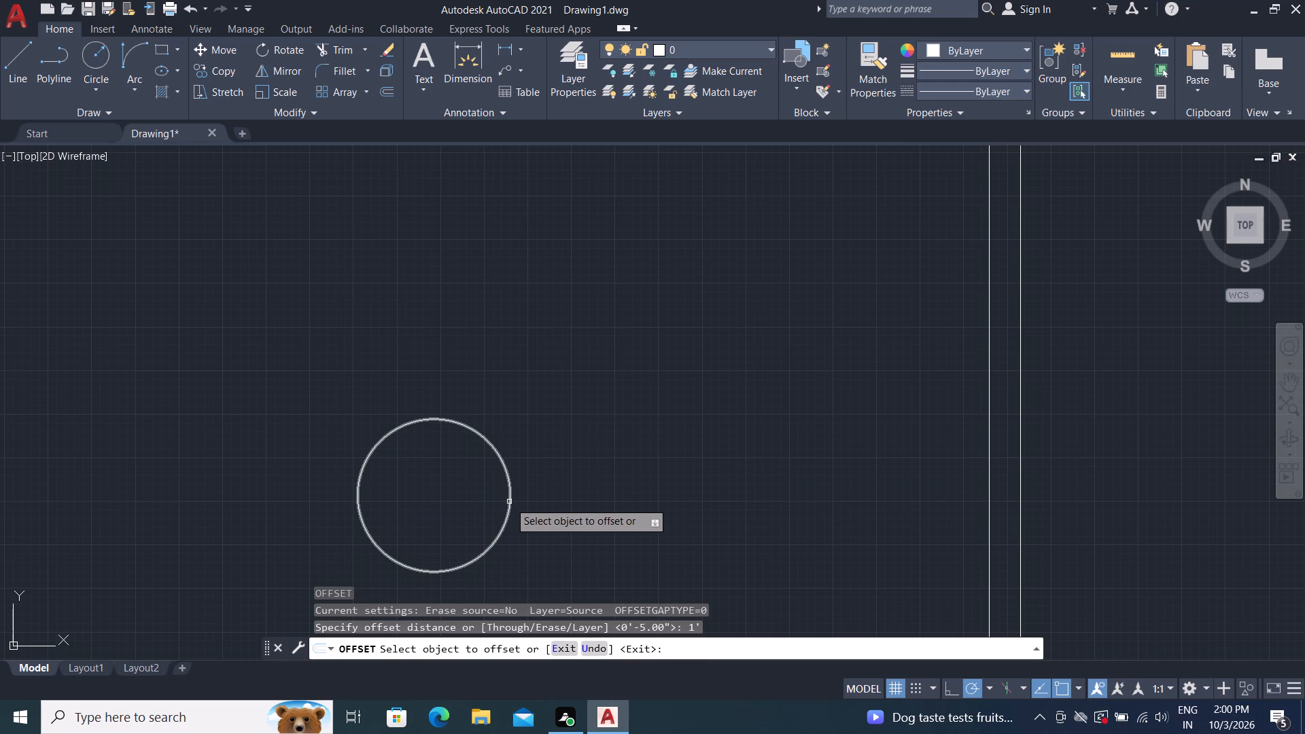
click(509, 502)
click(450, 504)
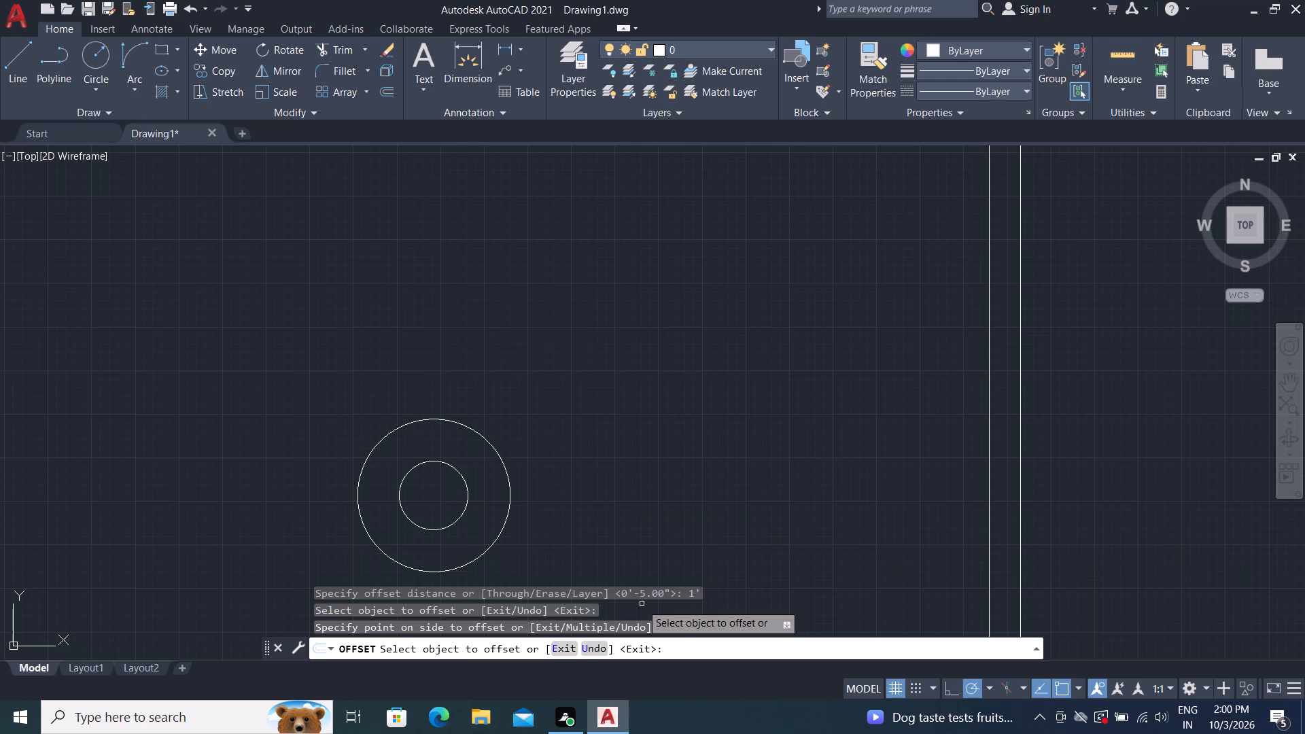
scroll(427, 451, up, 3)
scroll(426, 452, down, 2)
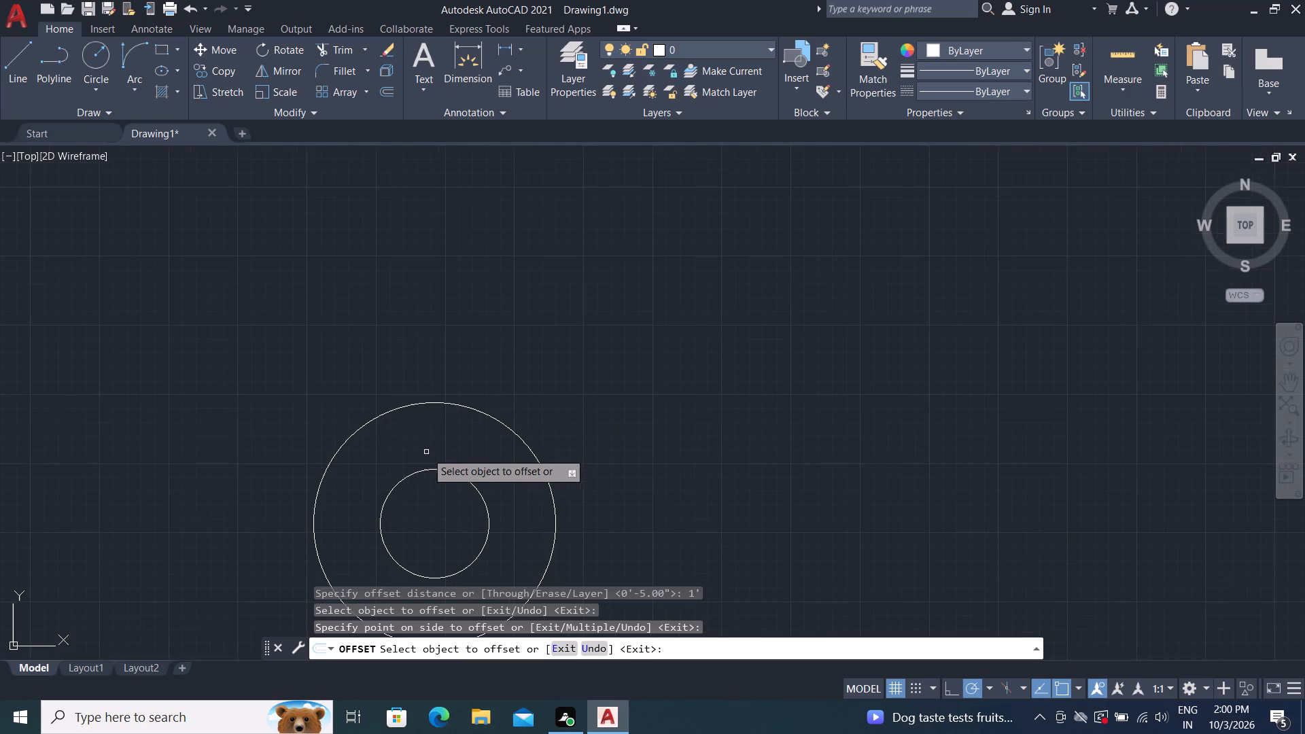
key(Escape)
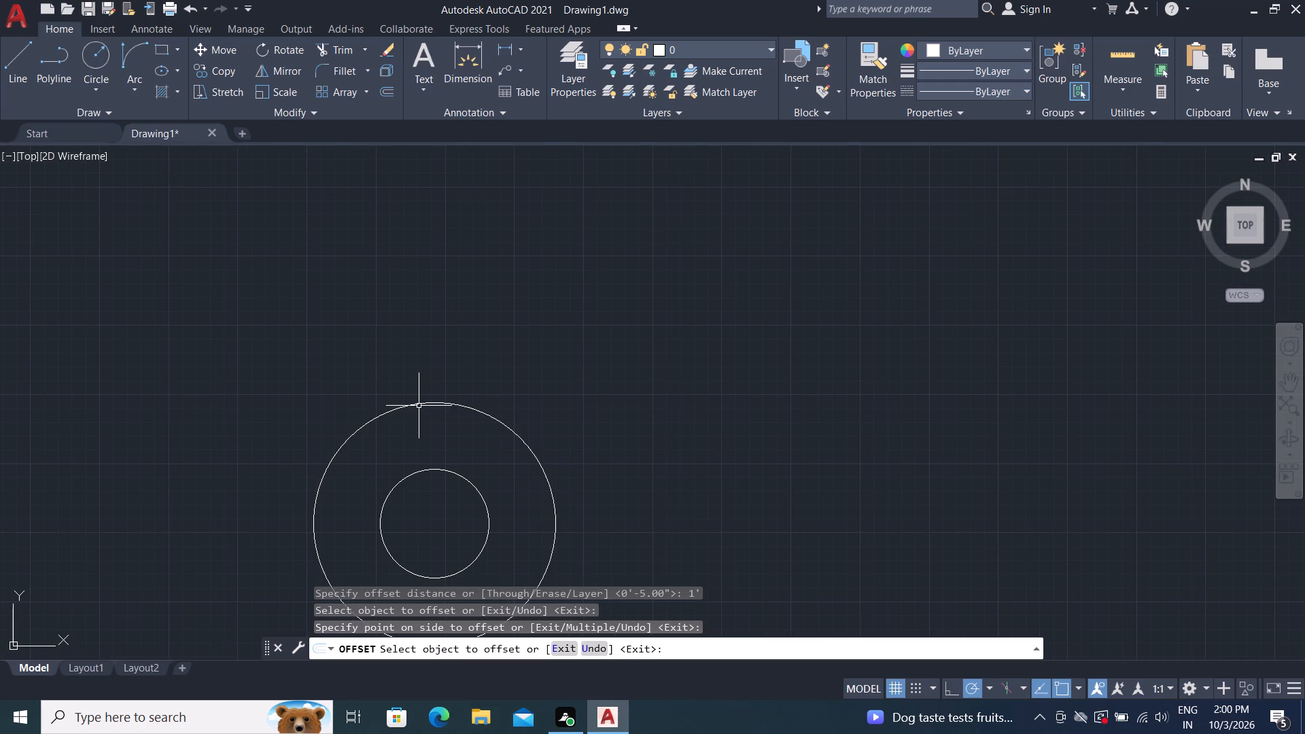
Offset the inner concentric circle 4" inward to form a smaller circle about the same centre.
text(O)
key(space)
key(4)
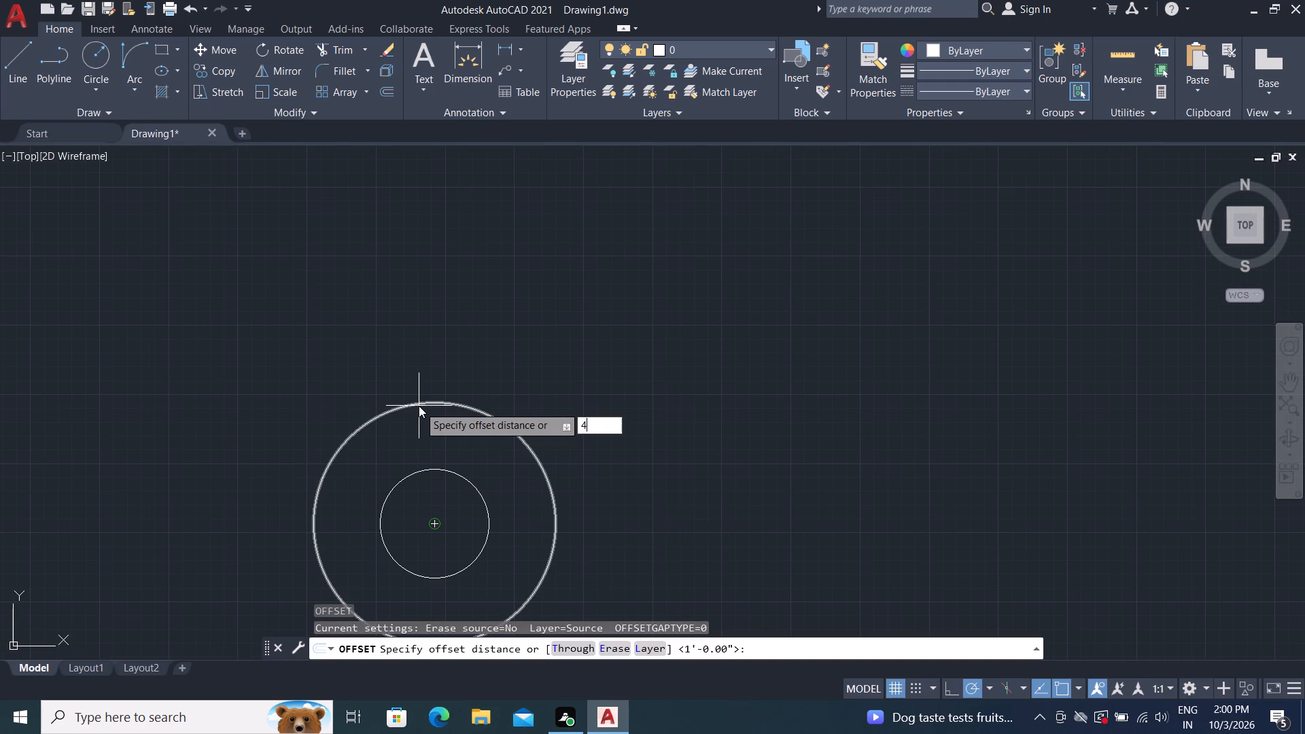
key(shift+quotedbl)
key(Return)
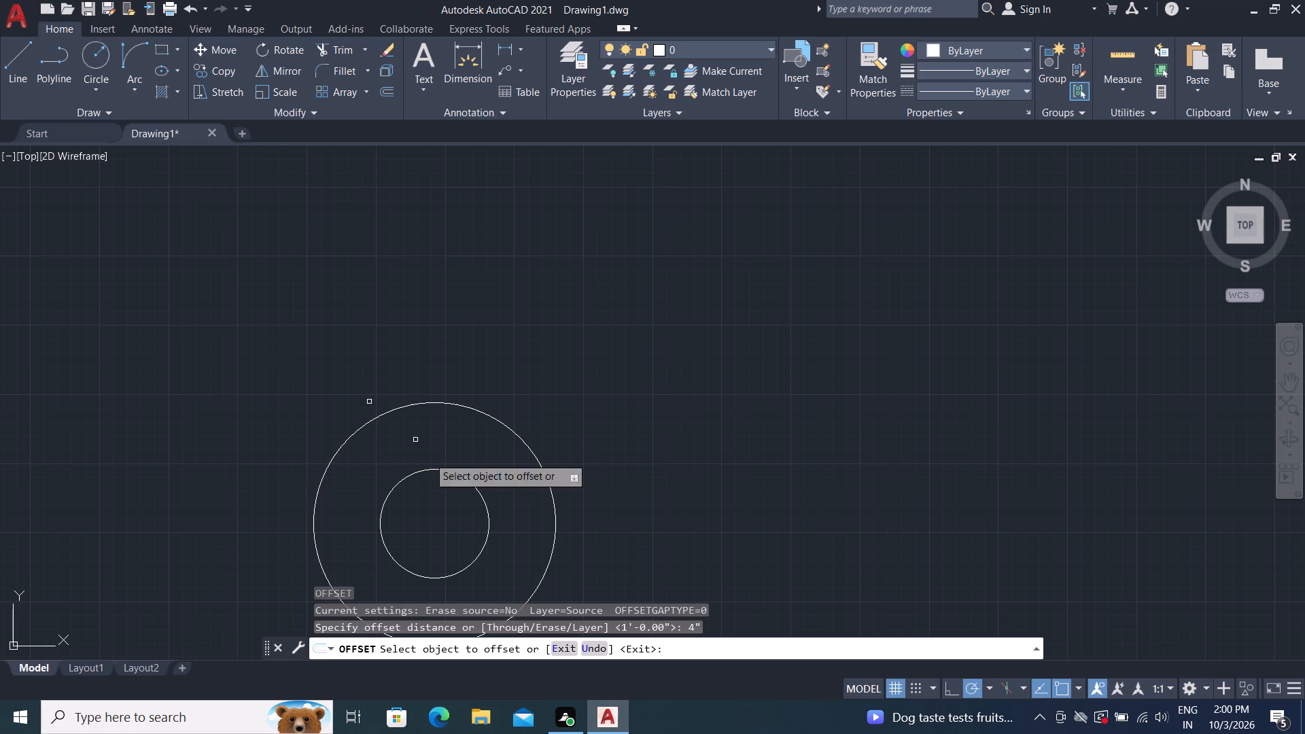
click(489, 510)
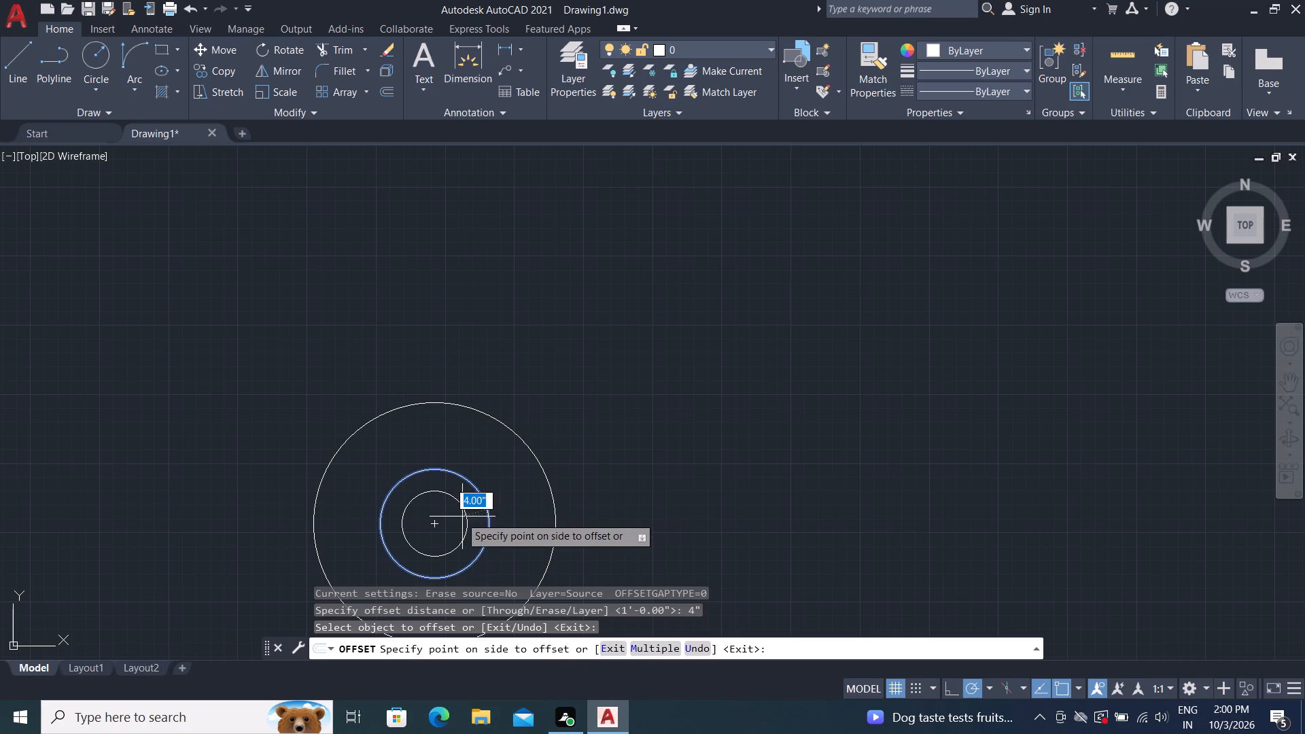
click(446, 516)
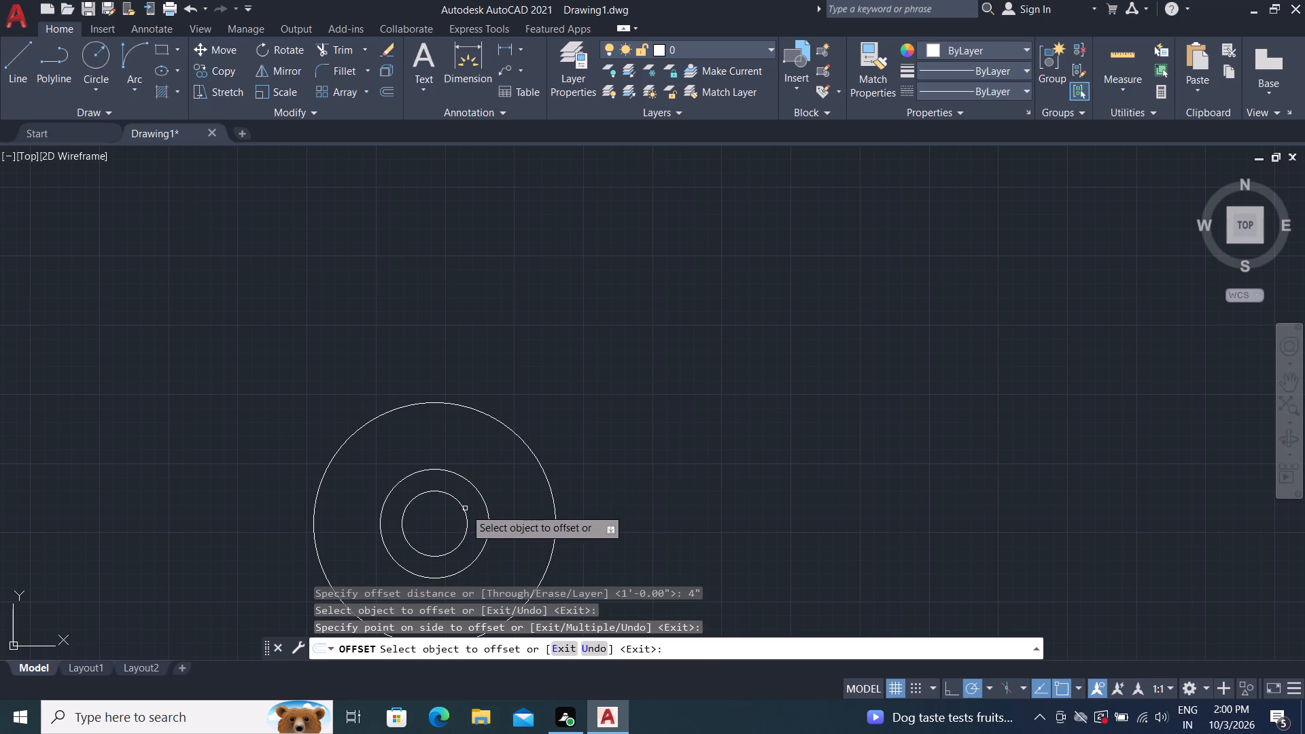
key(Escape)
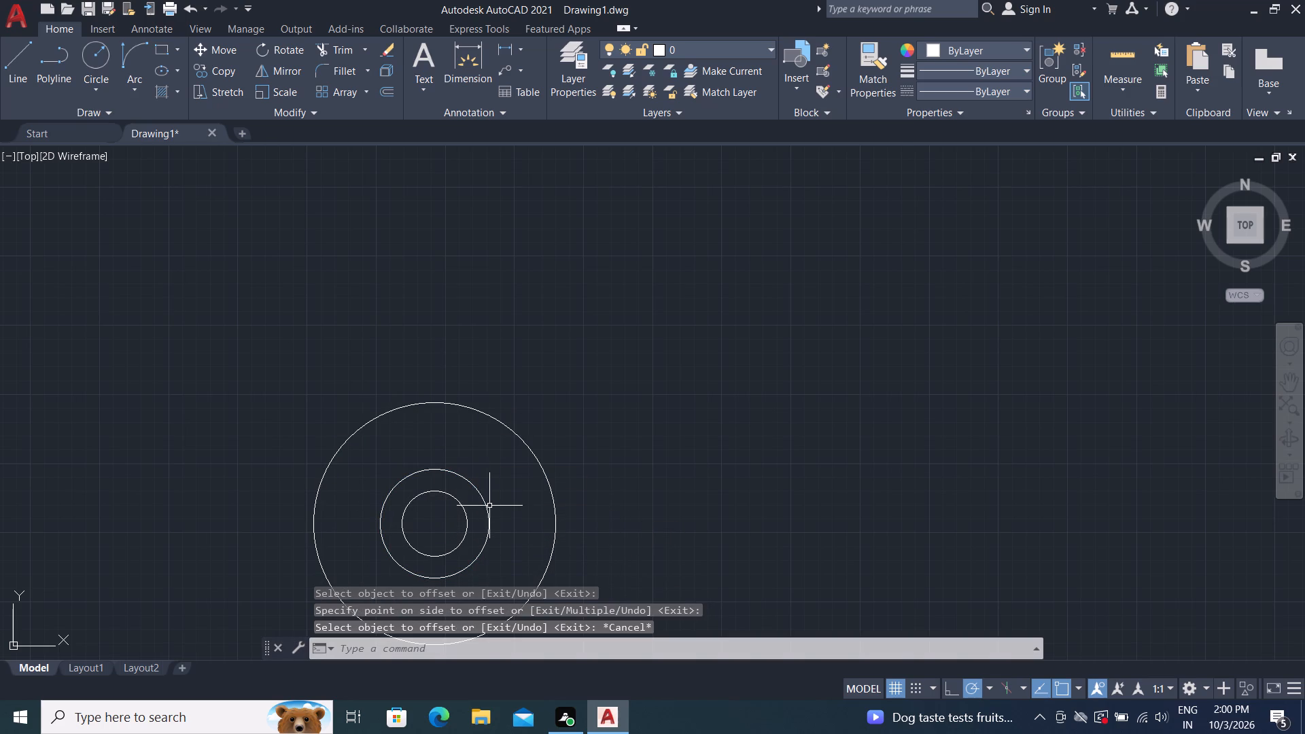
Delete the middle of the three concentric circles.
click(485, 506)
key(Delete)
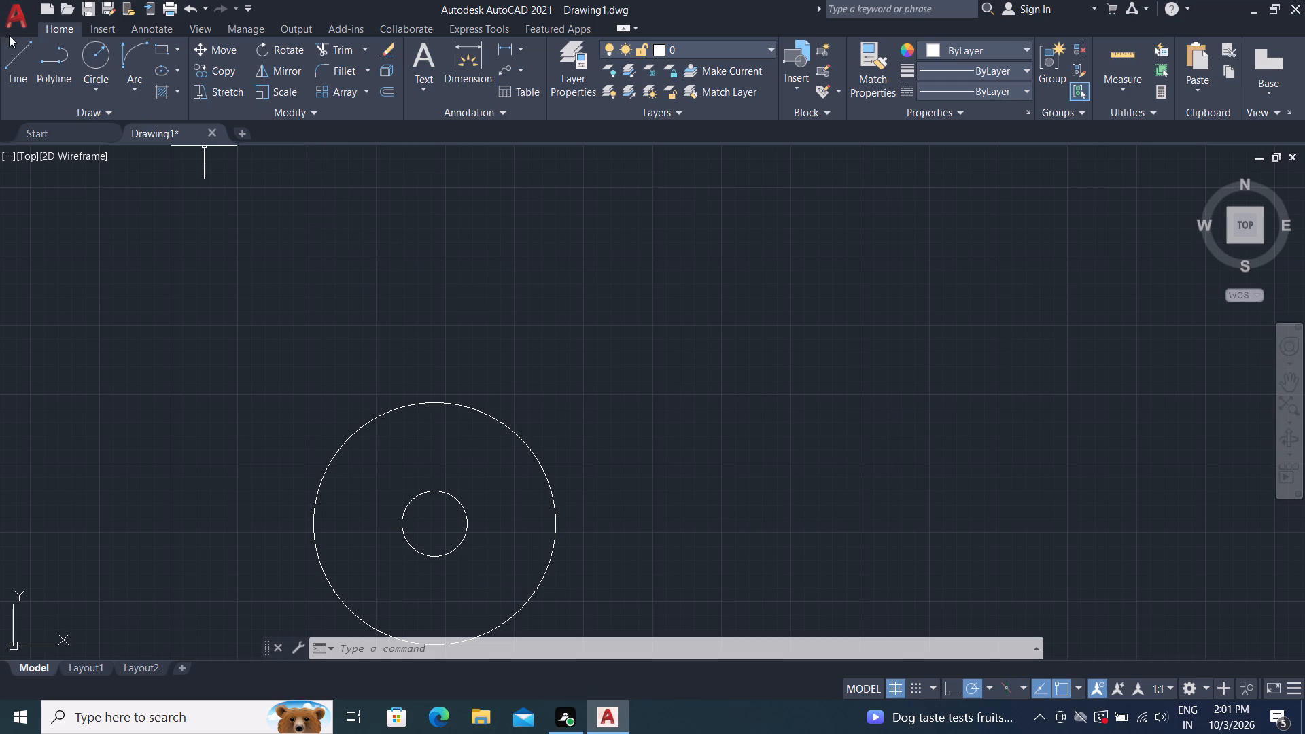
Draw a vertical line from the circles' common centre up to the top quadrant of the outer circle.
click(10, 64)
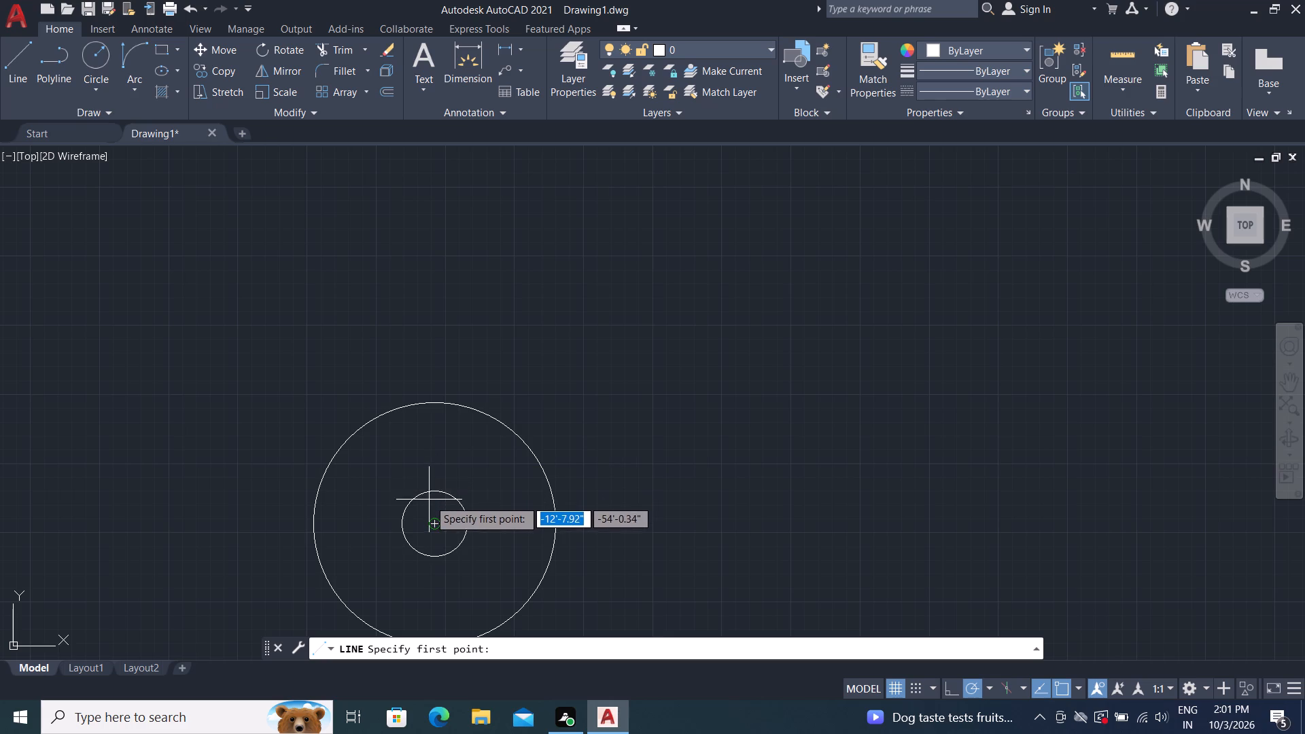
click(430, 523)
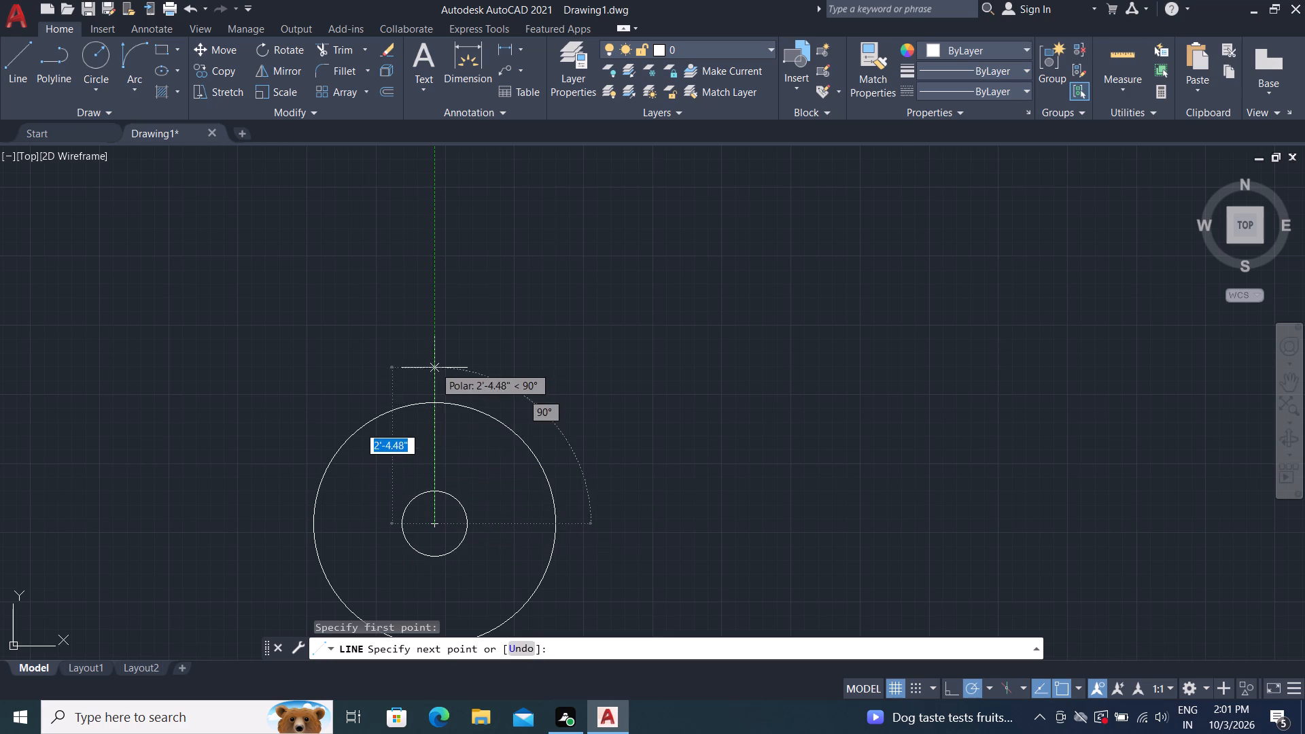
click(437, 400)
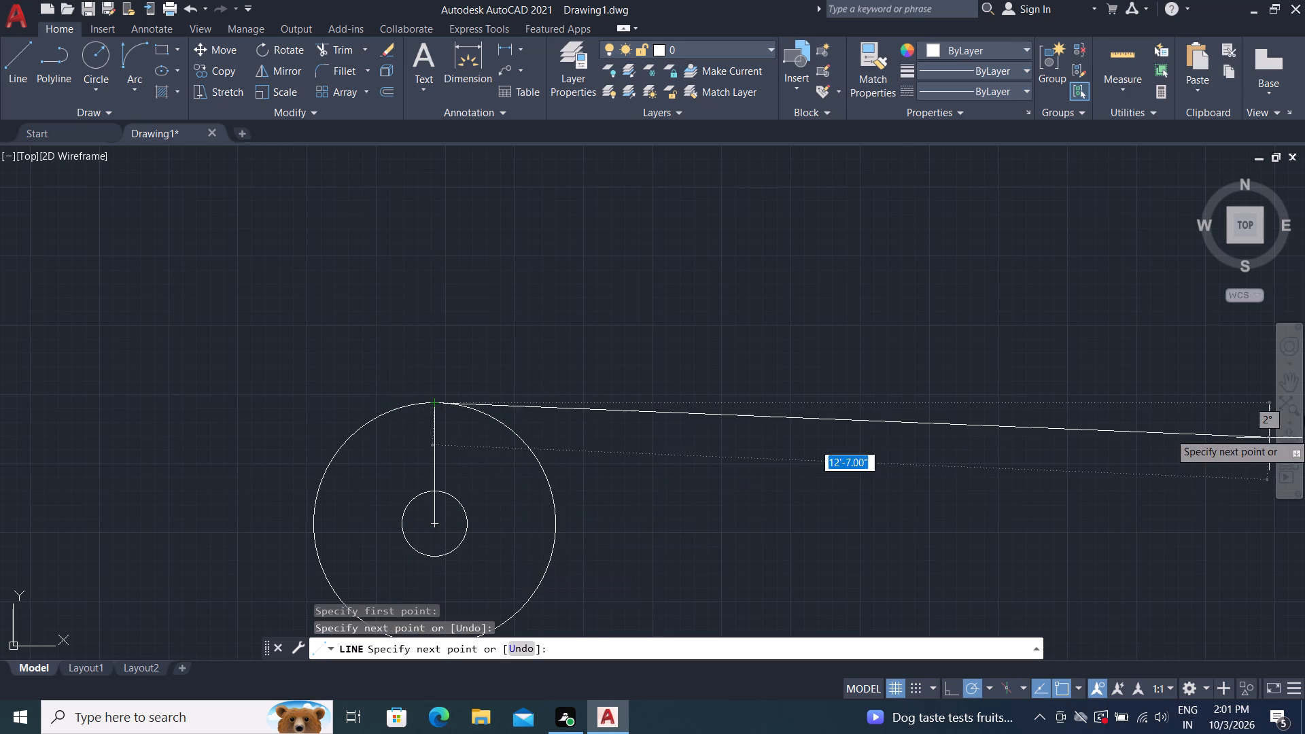
key(Escape)
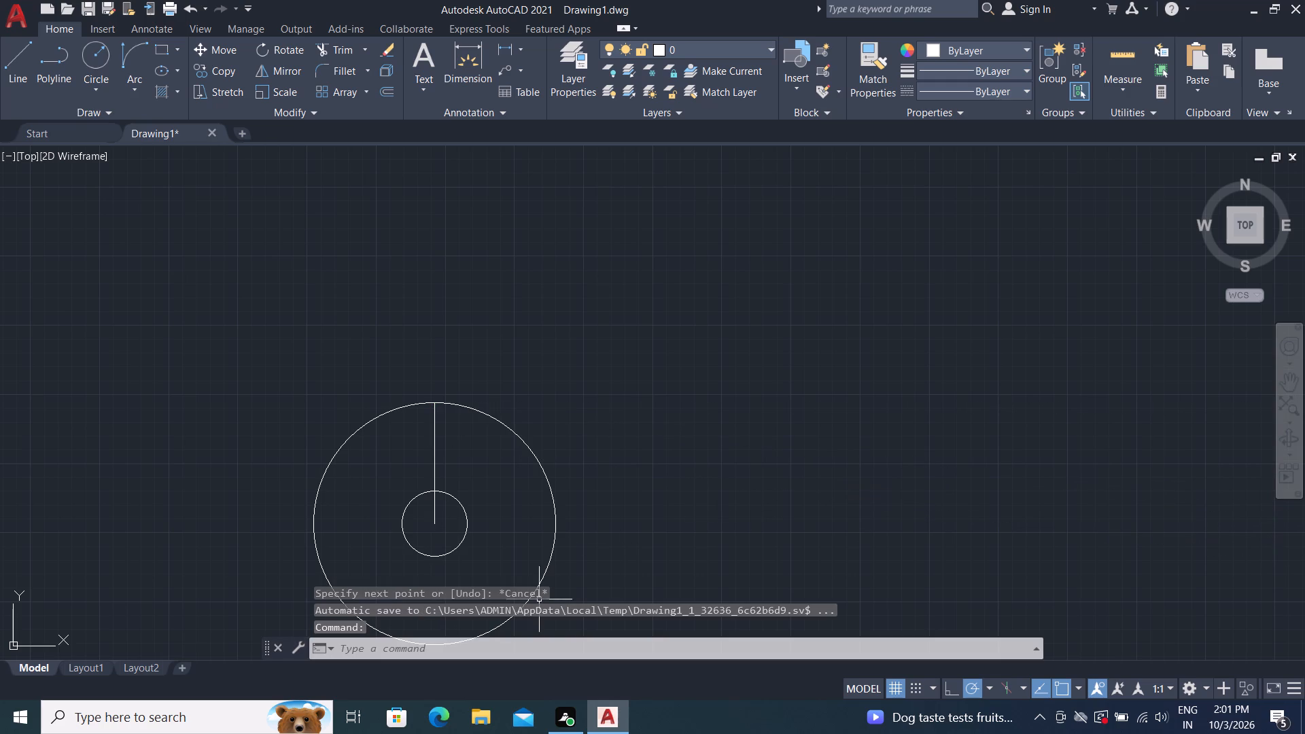
Trim away the part of the vertical line that lies inside the small inner circle.
text(TR)
key(space)
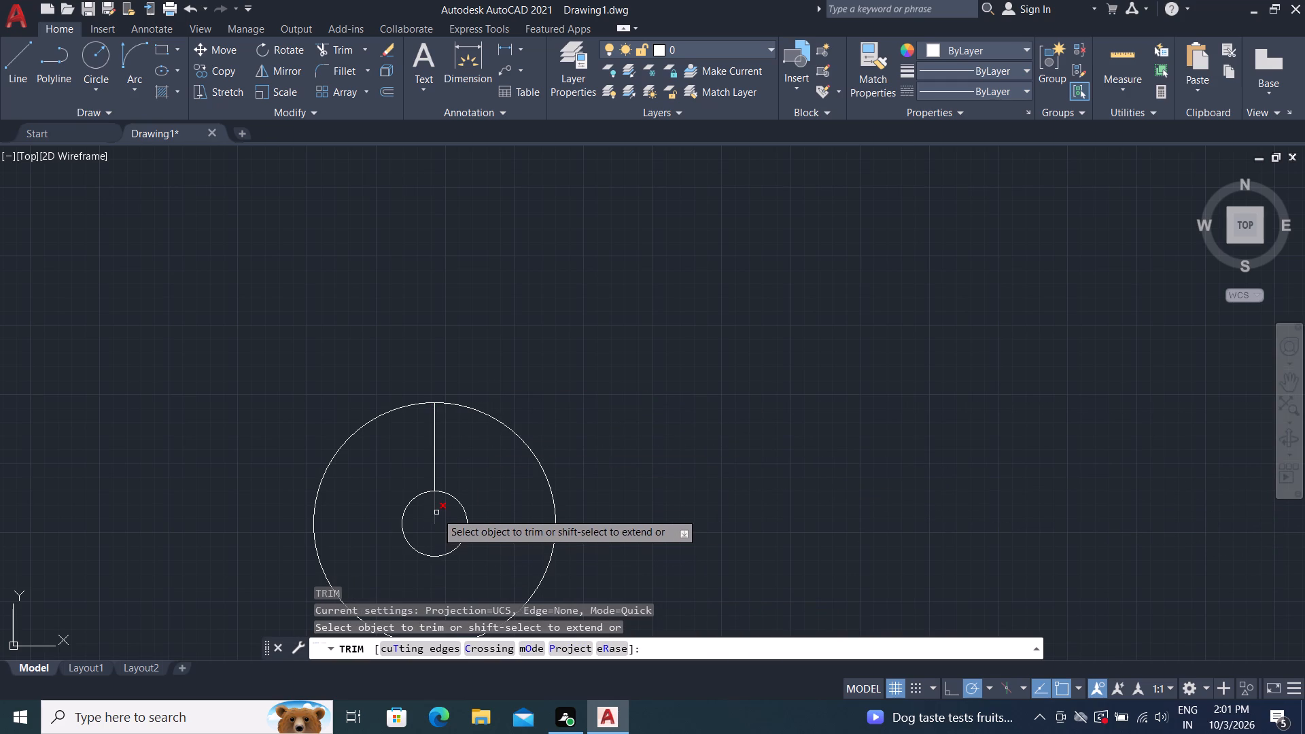
drag(438, 519, 436, 526)
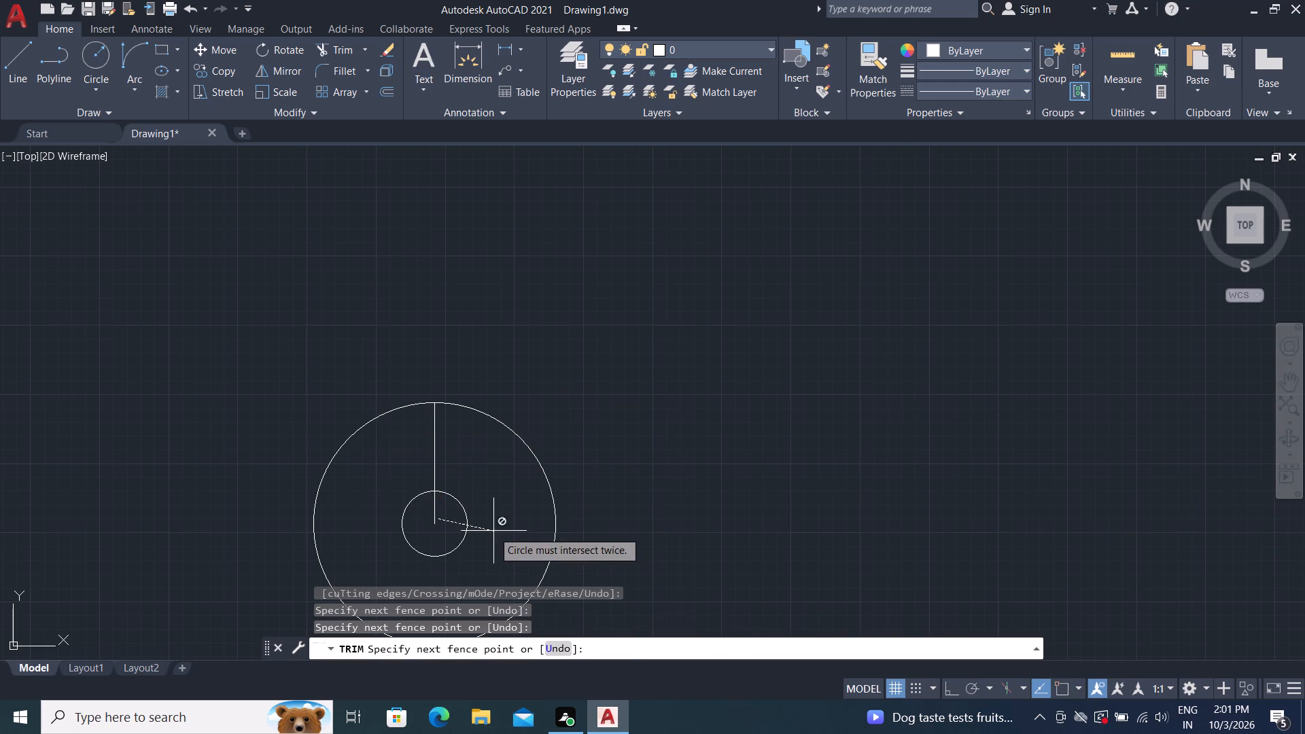
click(420, 520)
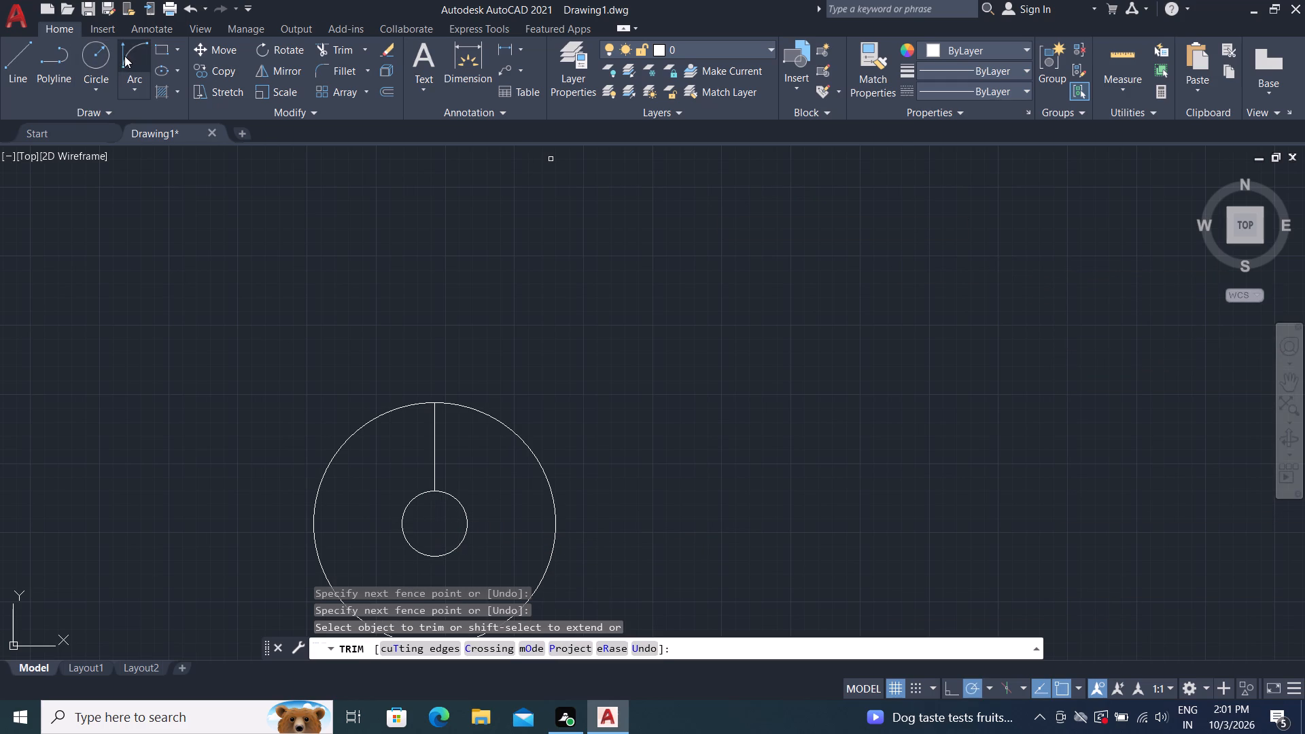
Draw two start-end-direction arcs between the vertical line's ends, one bulging west and one east, to form a leaf-shaped petal.
drag(124, 56, 150, 7)
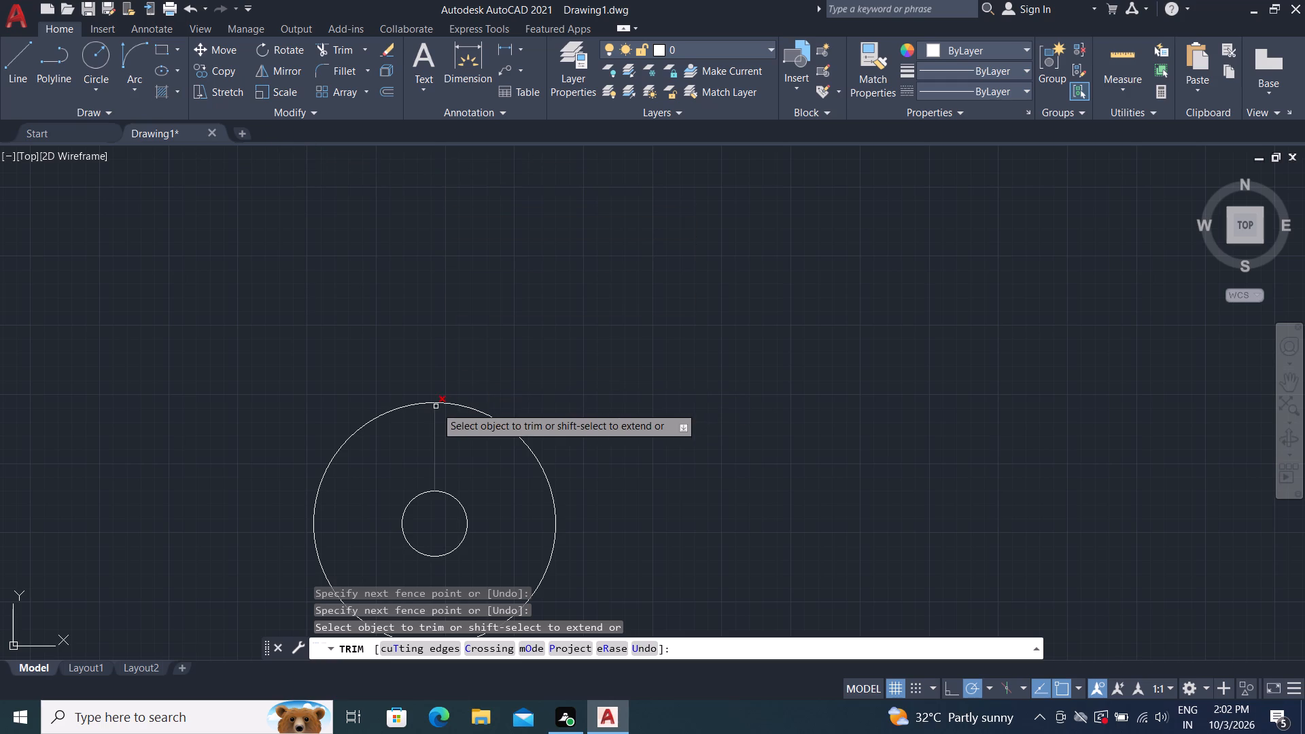
click(126, 49)
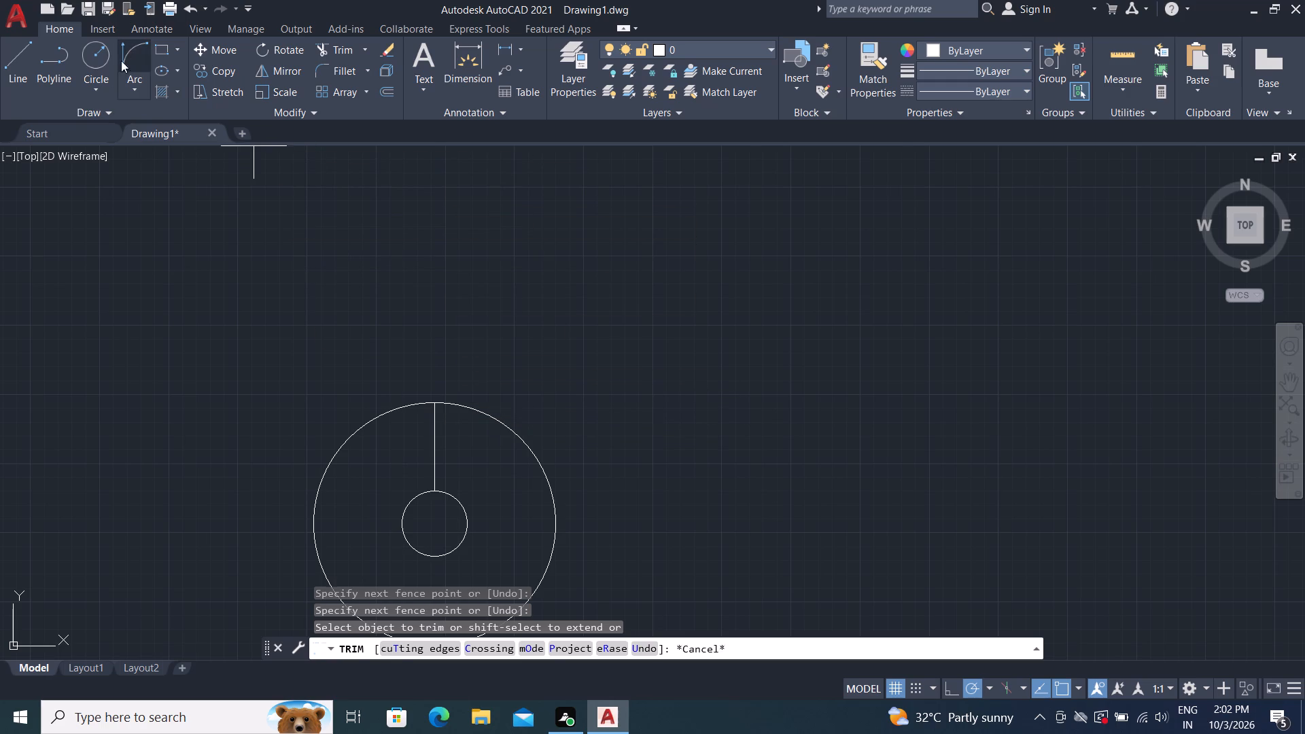
click(432, 402)
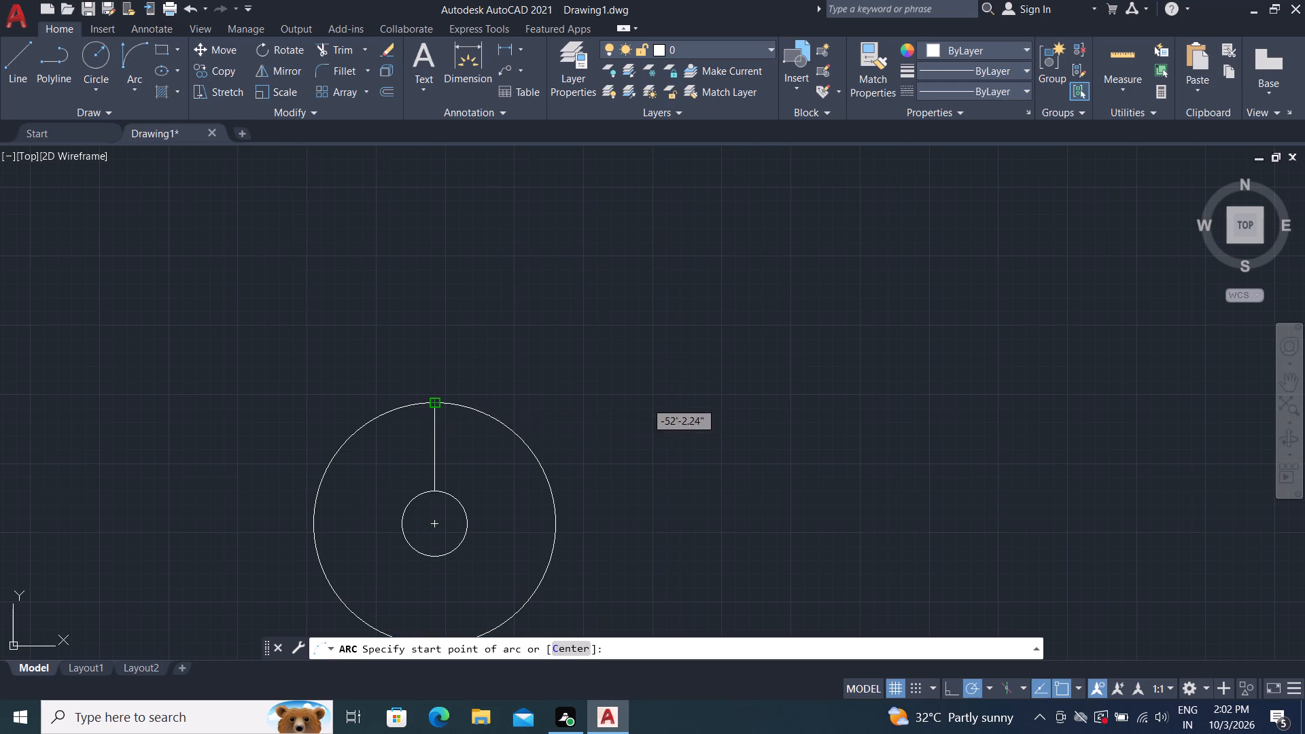
click(436, 491)
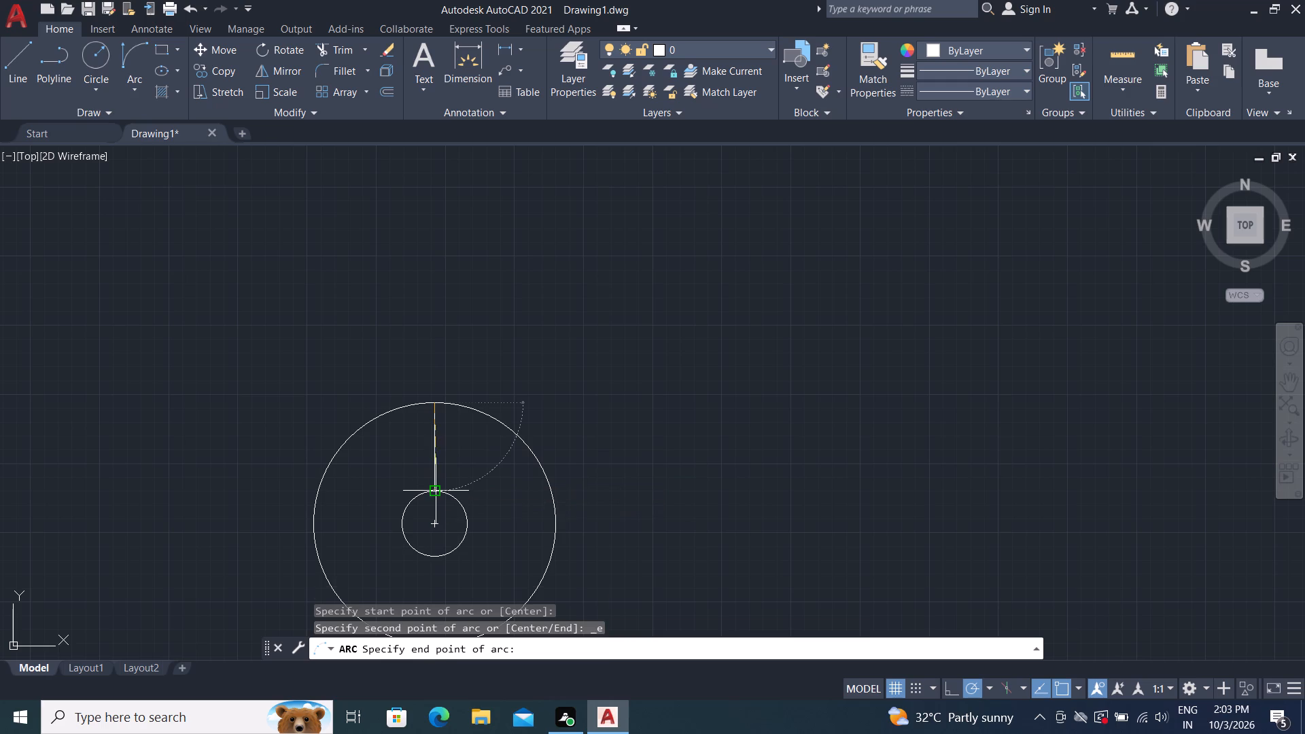
click(395, 474)
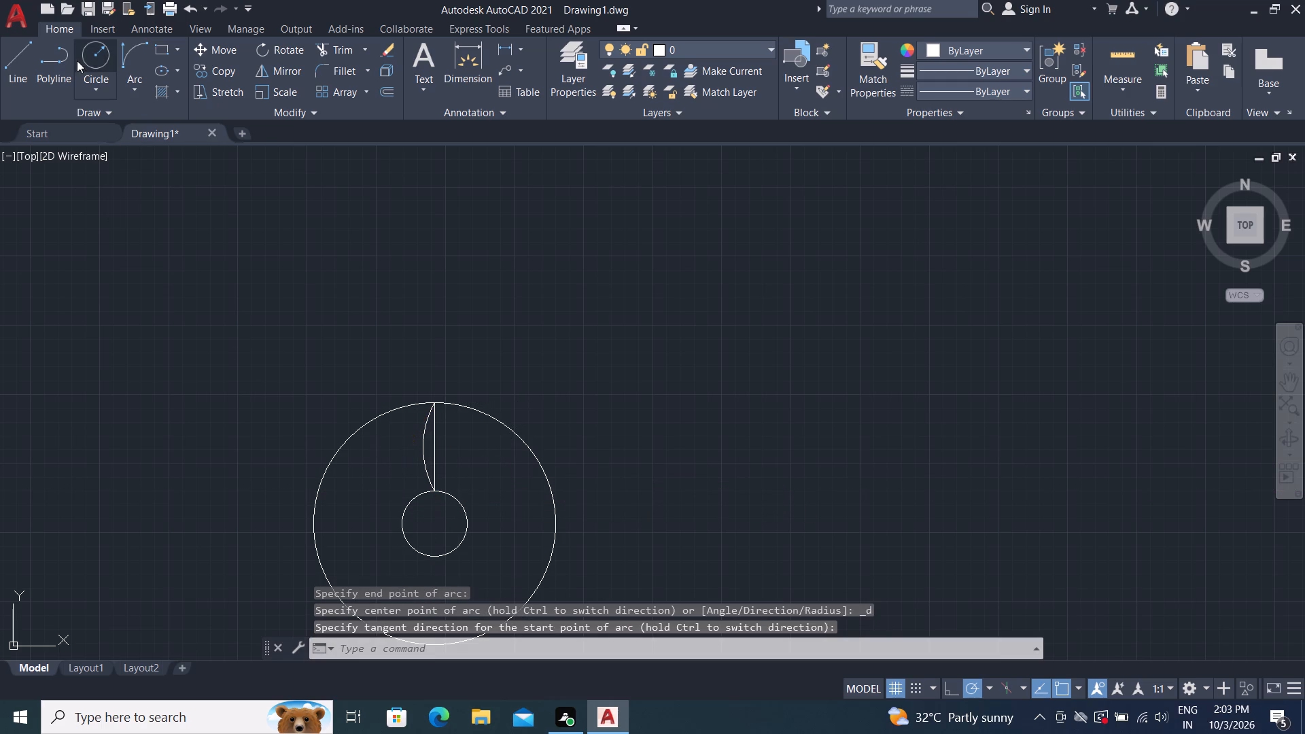
click(125, 47)
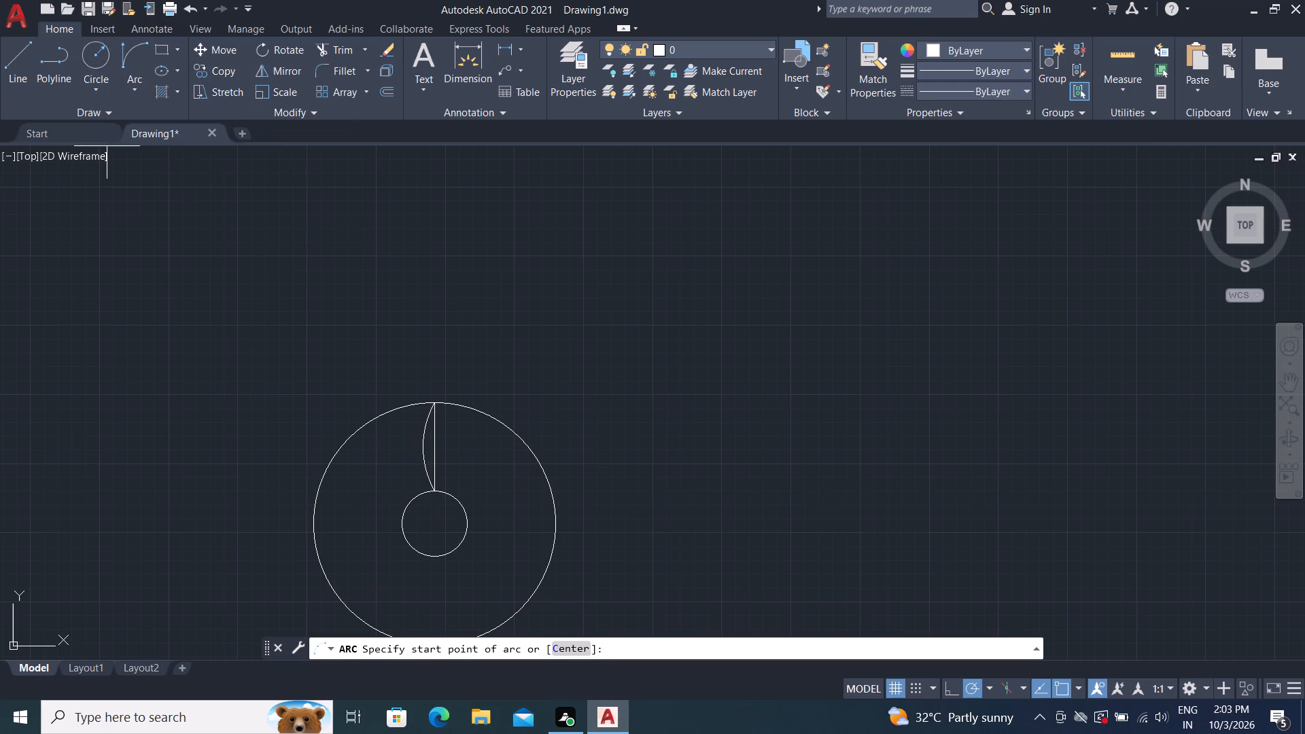
click(436, 403)
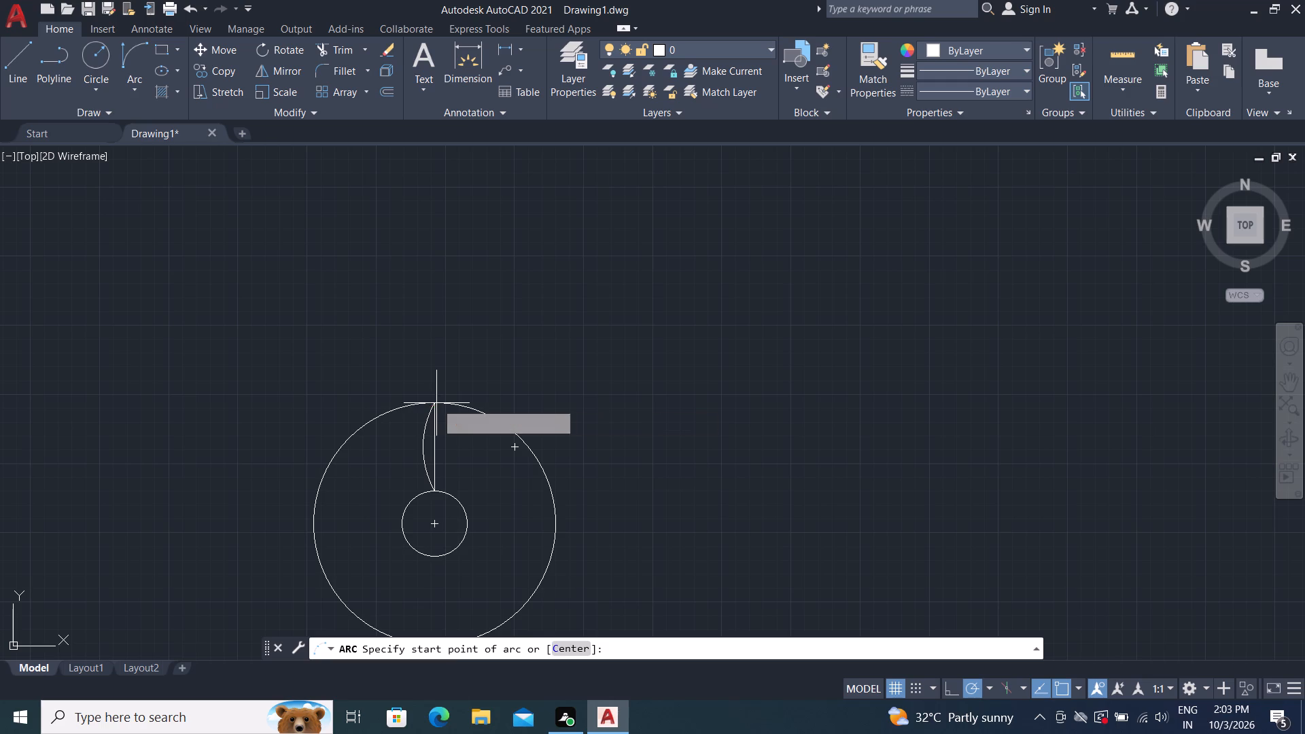
click(434, 489)
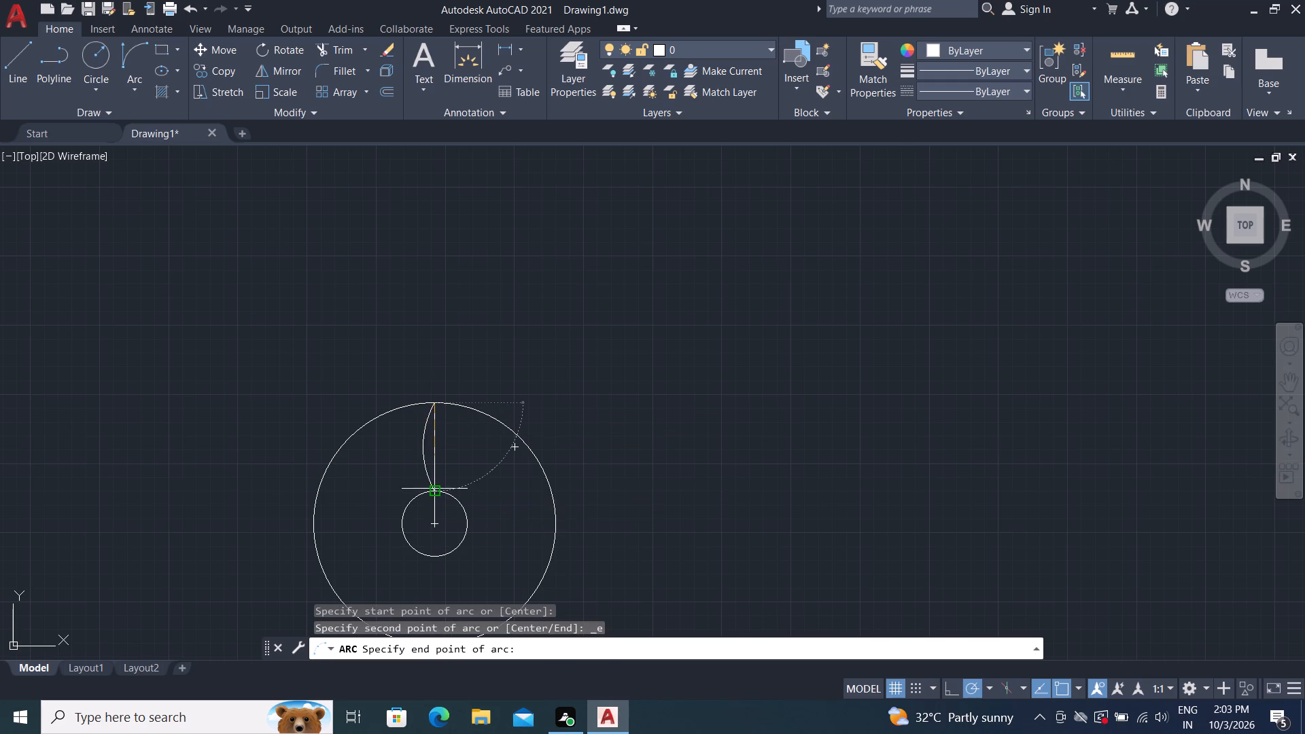
click(472, 468)
Remove the vertical line running through the middle of the petal using Trim.
scroll(440, 453, up, 4)
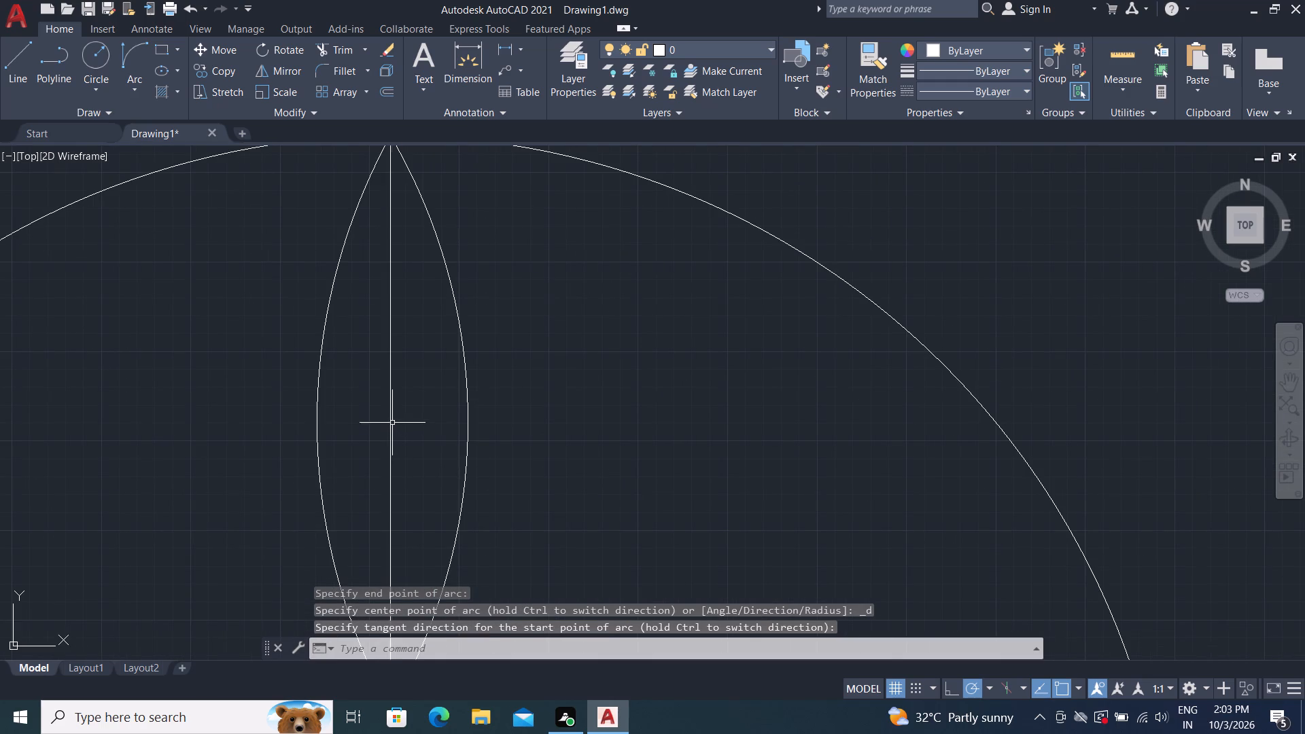
click(390, 421)
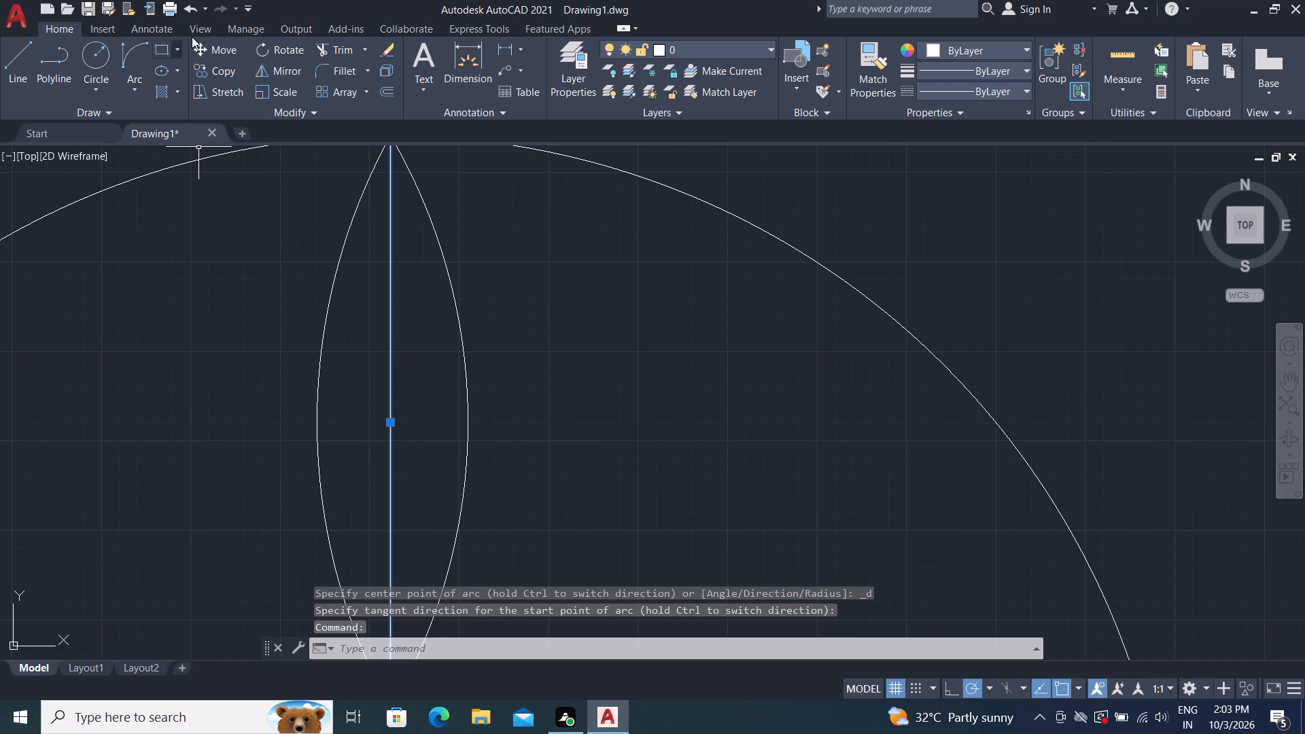
click(346, 48)
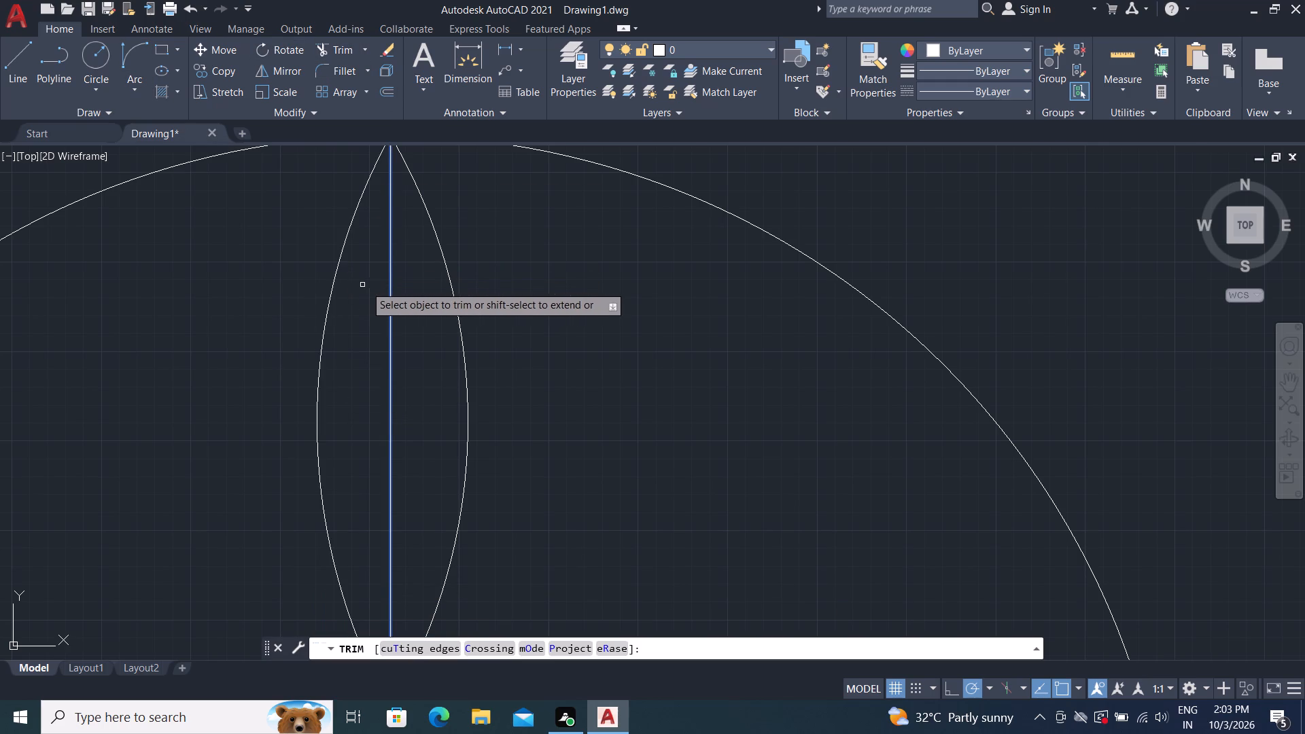
click(391, 290)
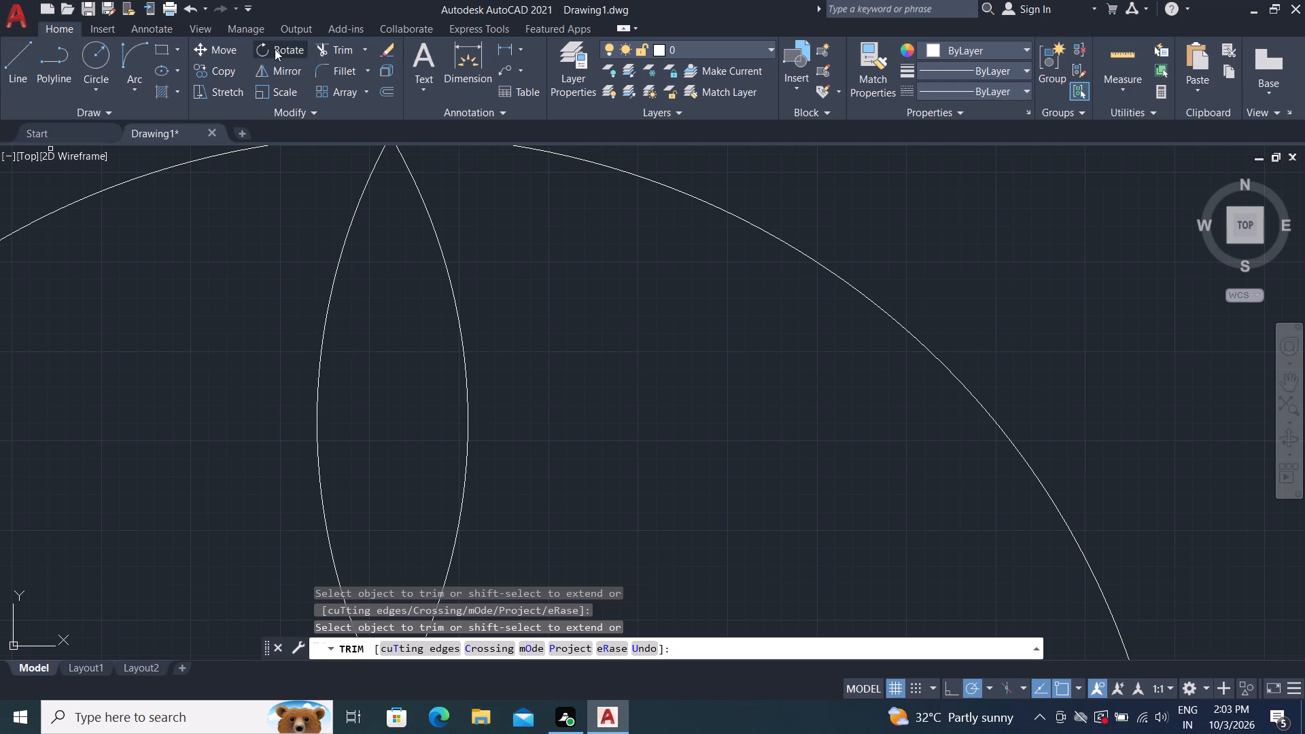
Create a polar array of both petal arcs and the inner and outer circles about the circles' common centre.
click(346, 90)
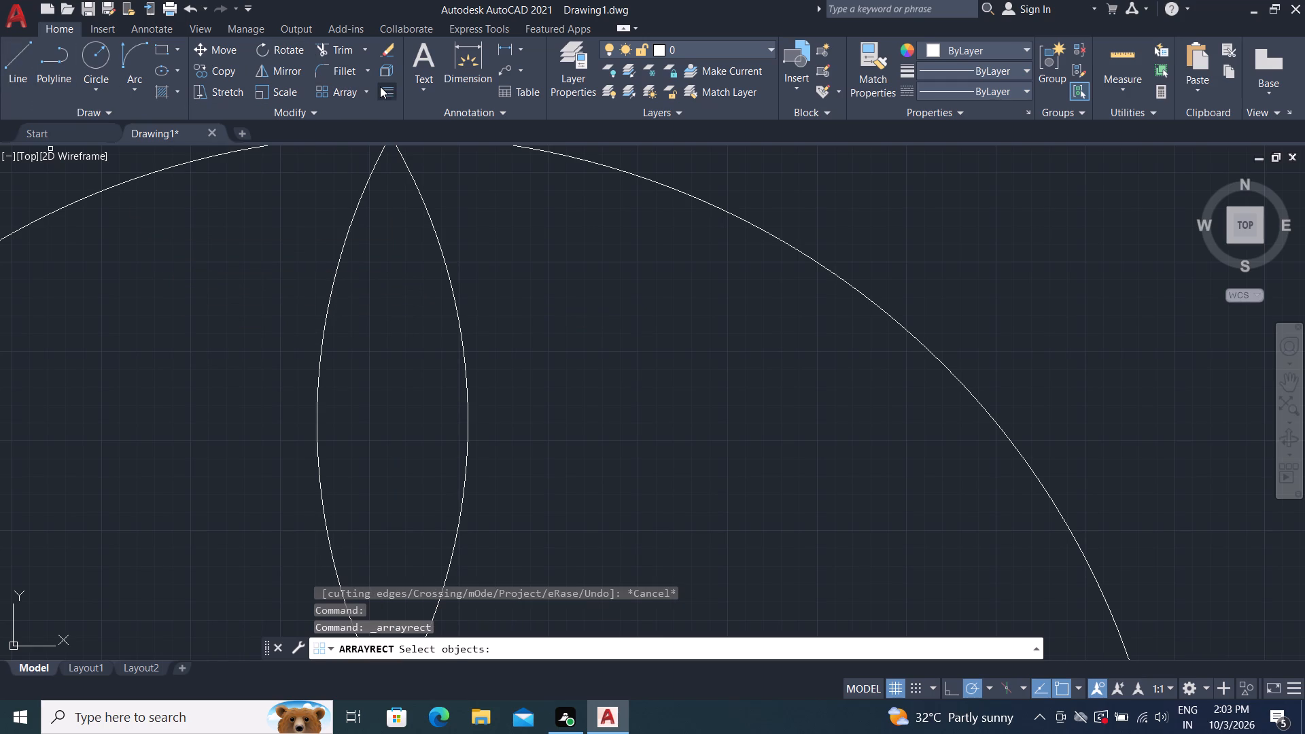
click(371, 87)
click(362, 90)
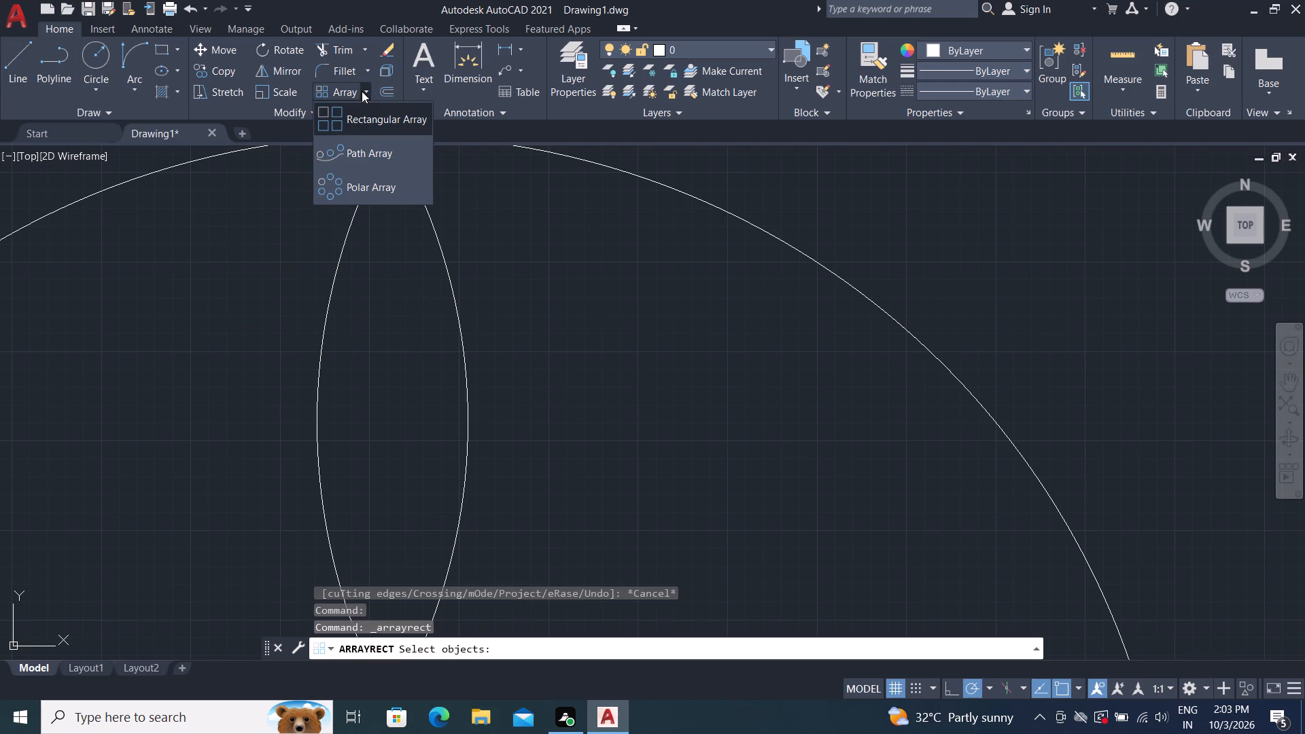
click(353, 183)
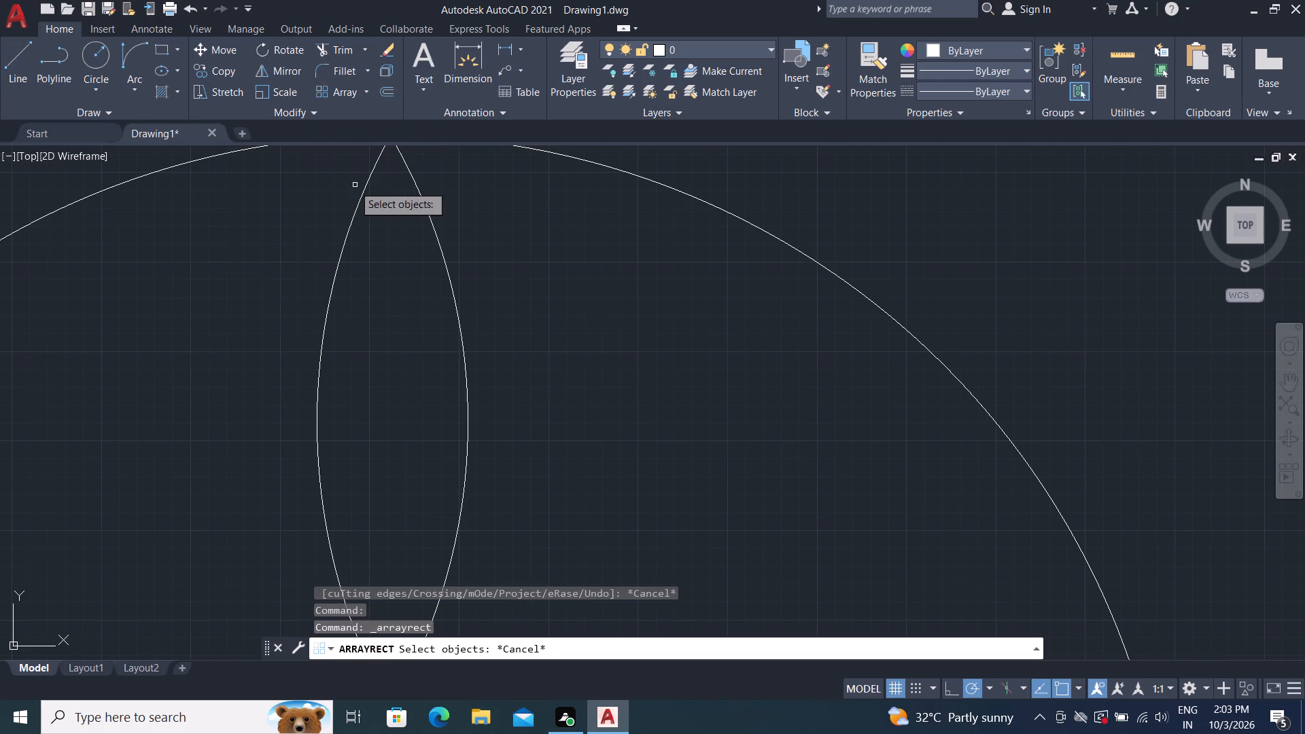
scroll(283, 256, down, 1)
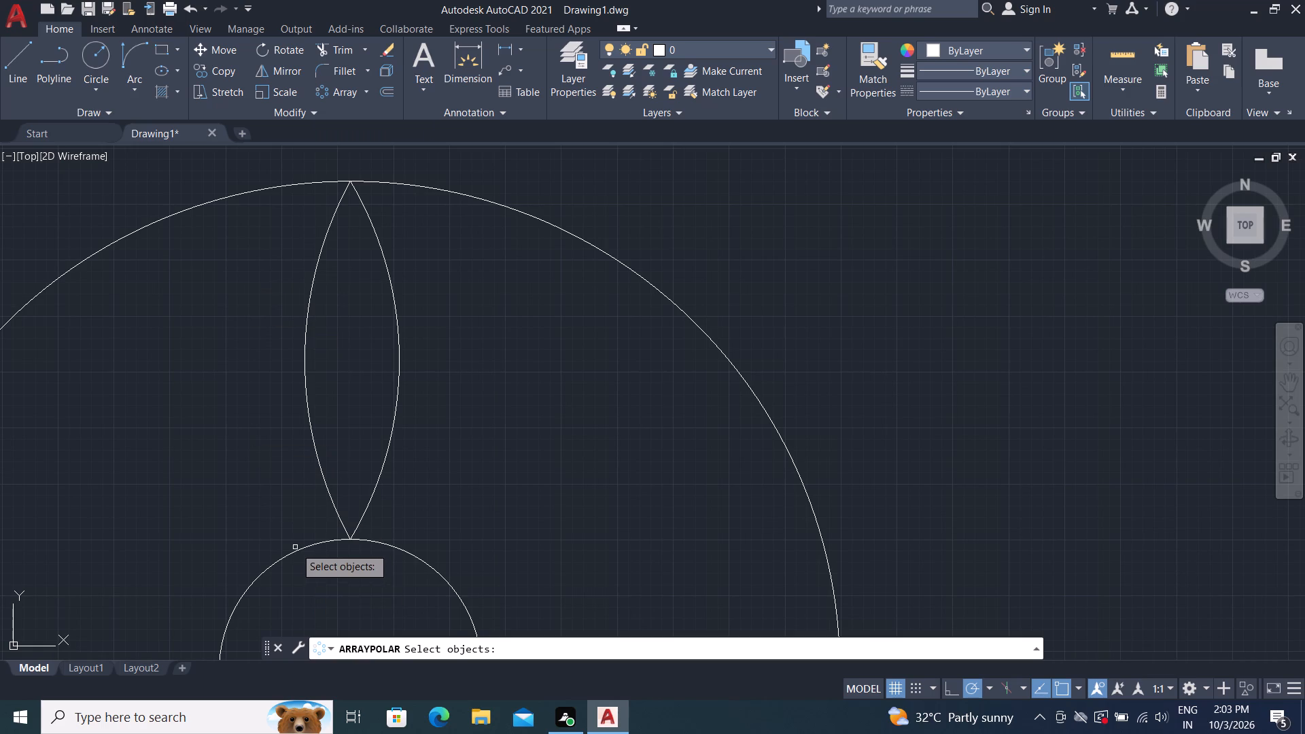
click(298, 550)
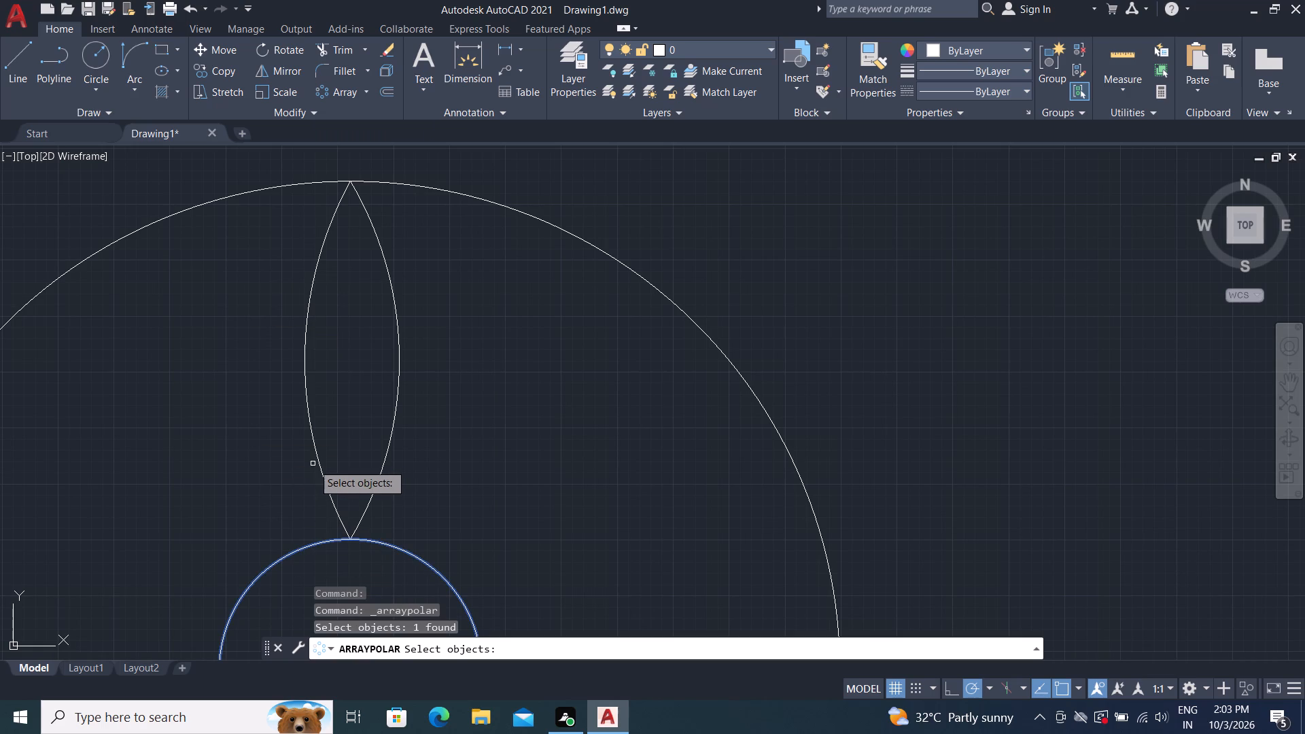
click(317, 463)
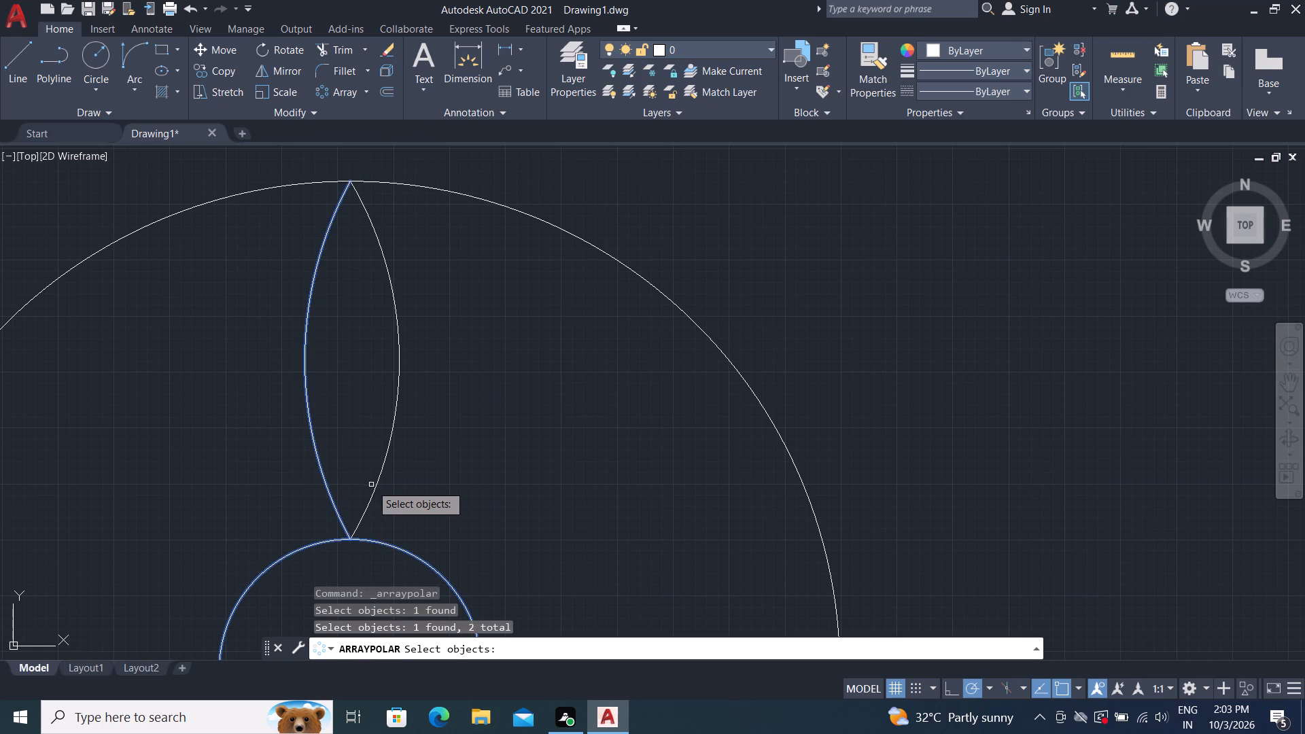
click(373, 495)
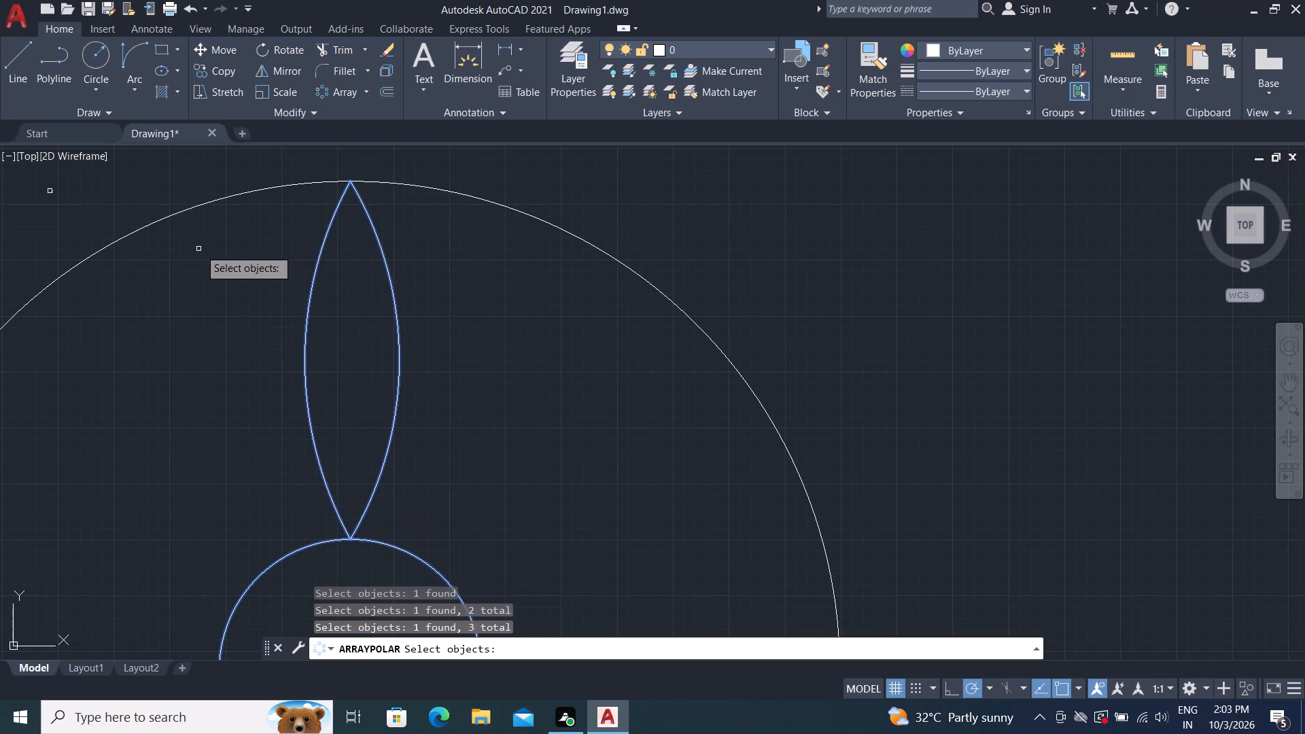
click(162, 220)
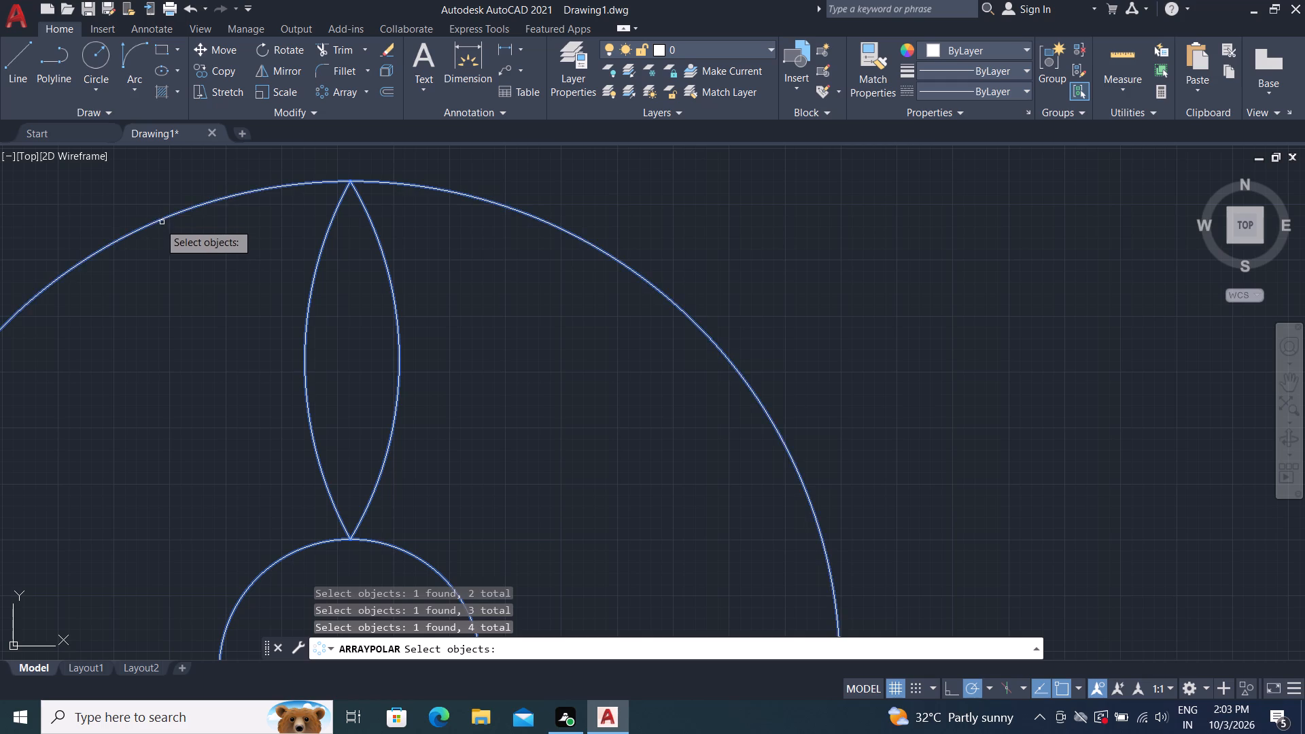
scroll(201, 287, down, 3)
right_click(190, 321)
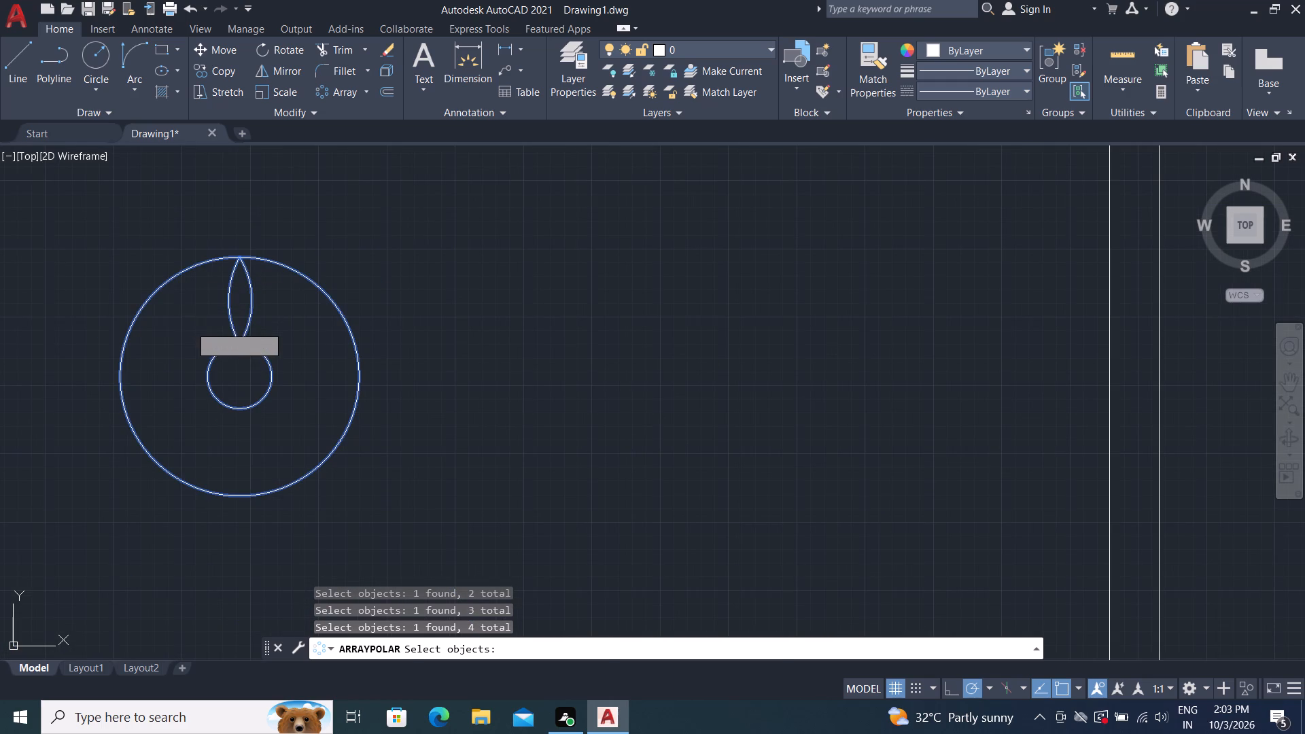
click(242, 375)
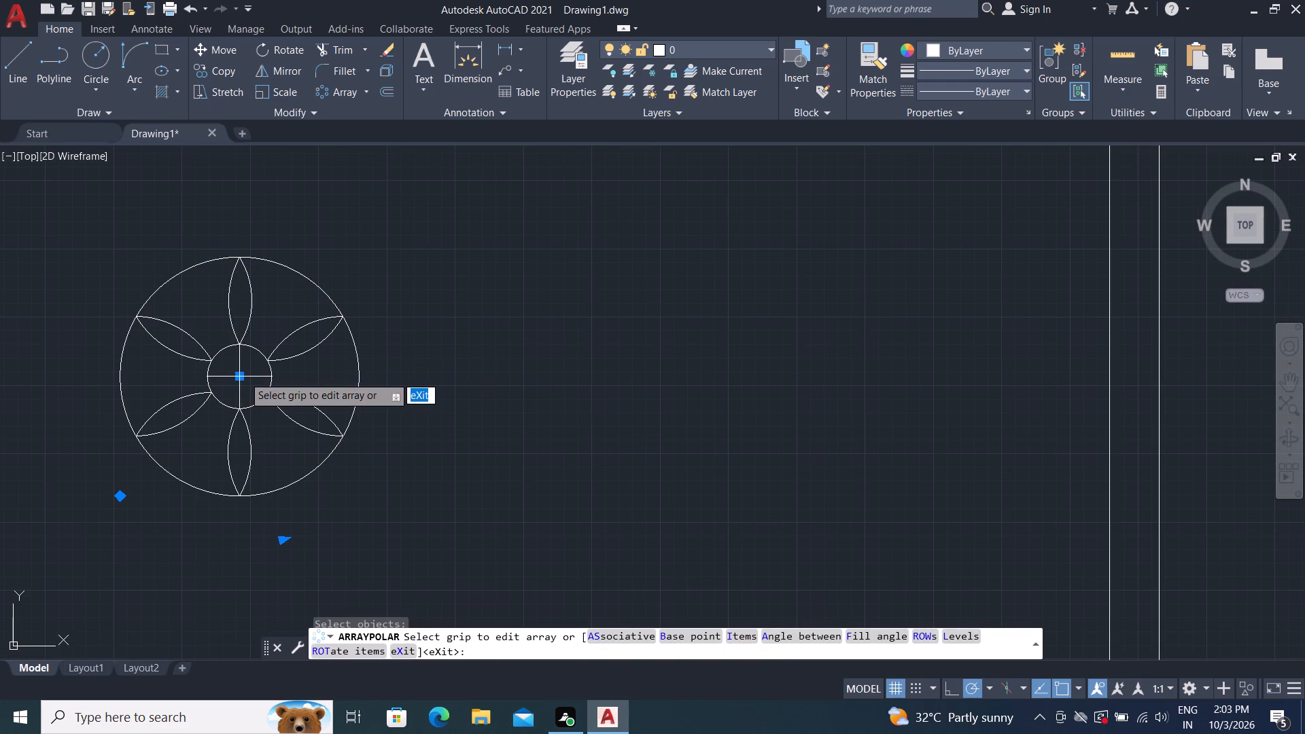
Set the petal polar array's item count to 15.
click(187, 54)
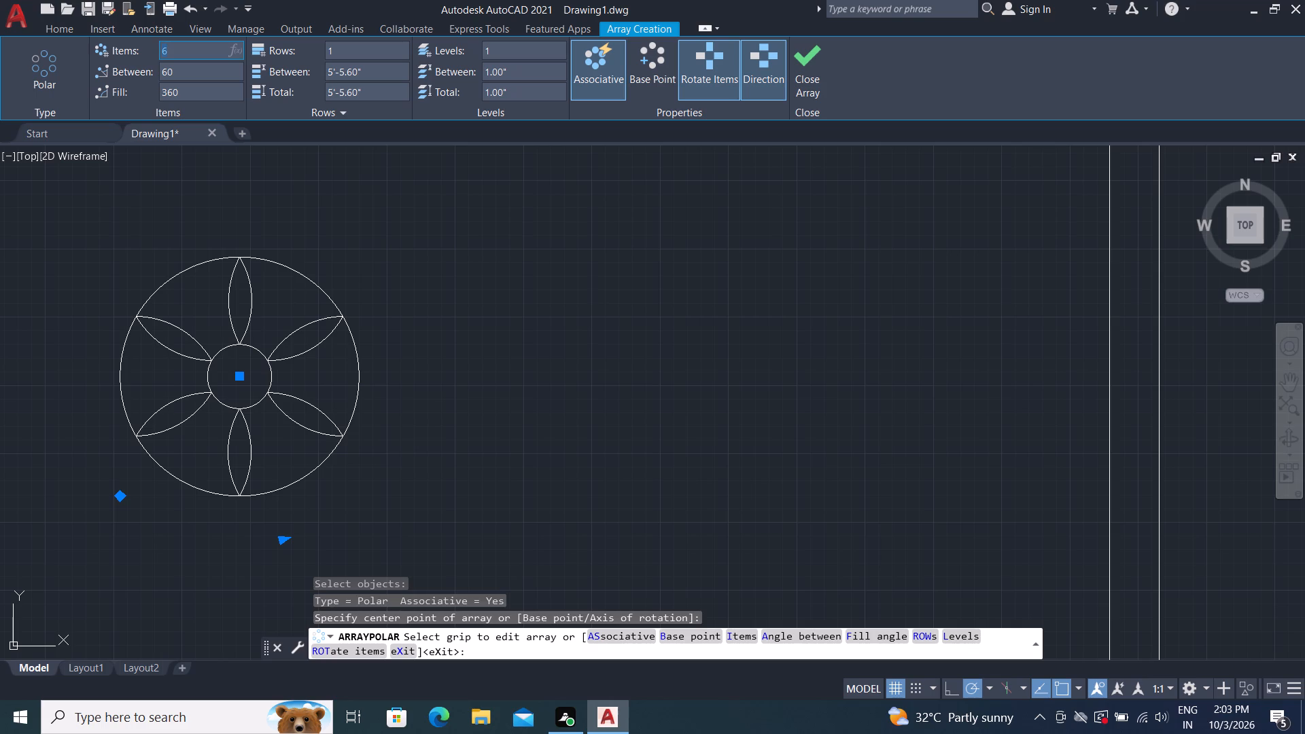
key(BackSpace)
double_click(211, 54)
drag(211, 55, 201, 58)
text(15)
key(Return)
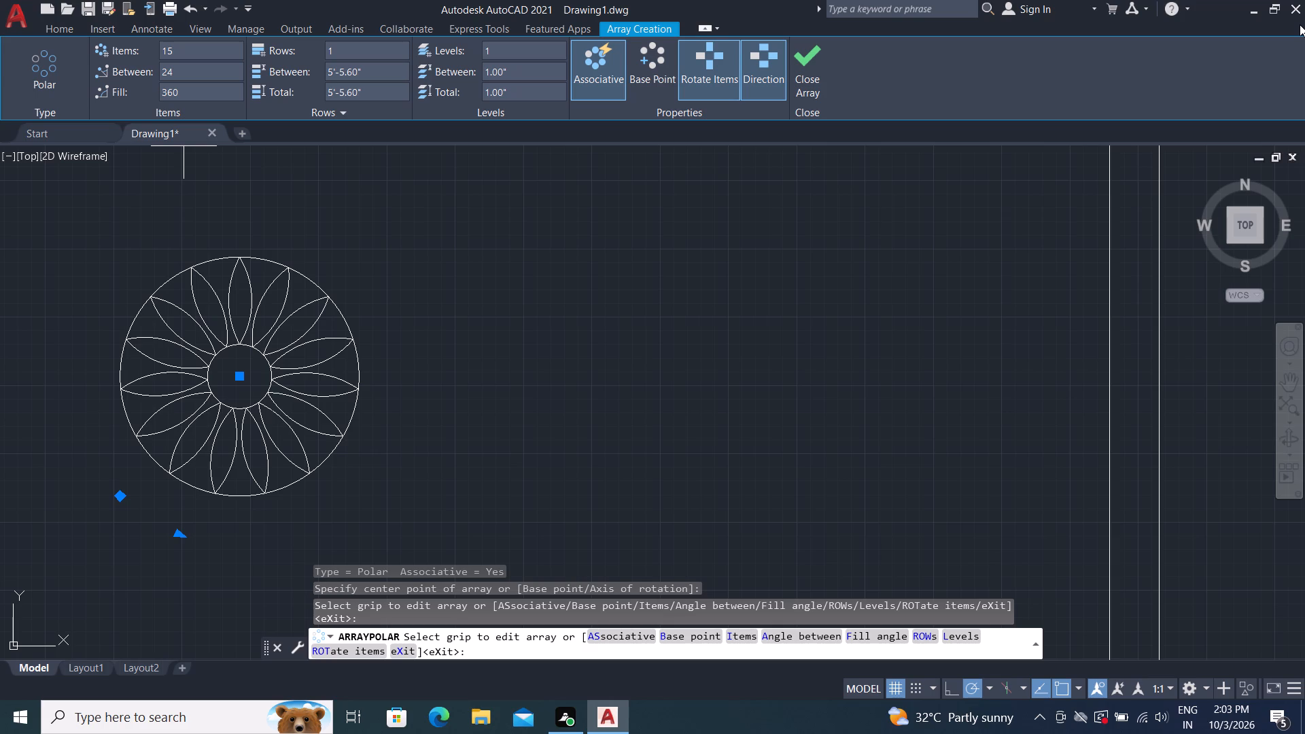
Set the petal polar array's item count to 18 over the full 360 degrees and end the array command.
key(BackSpace)
key(BackSpace)
key(BackSpace)
key(BackSpace)
key(BackSpace)
click(189, 54)
click(181, 46)
key(BackSpace)
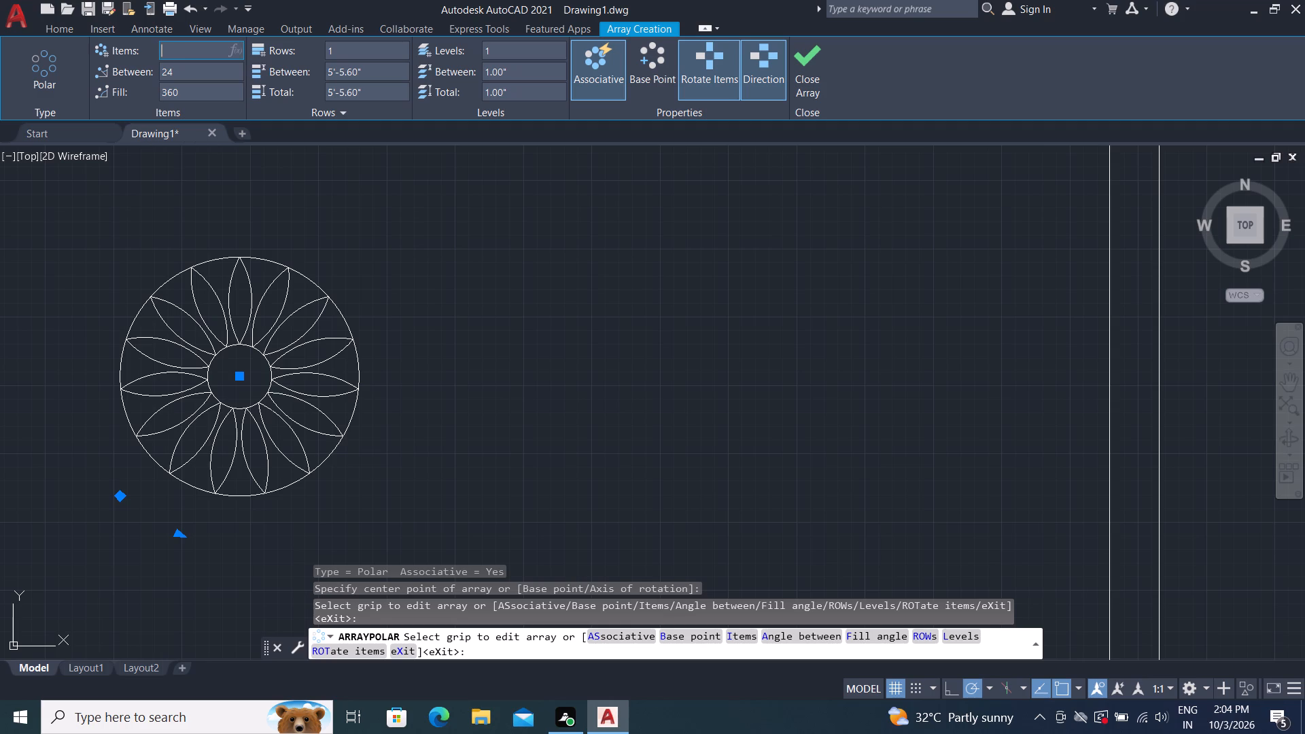
key(1)
key(8)
key(Return)
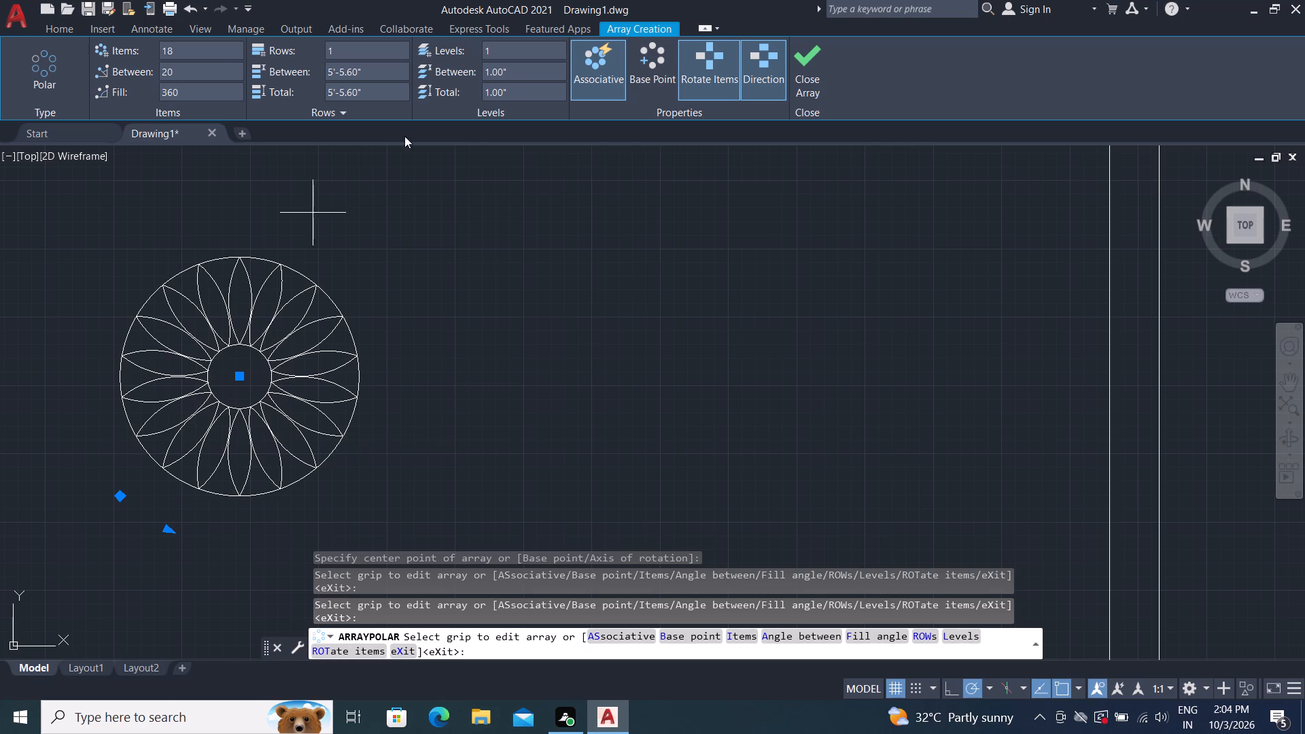
click(419, 174)
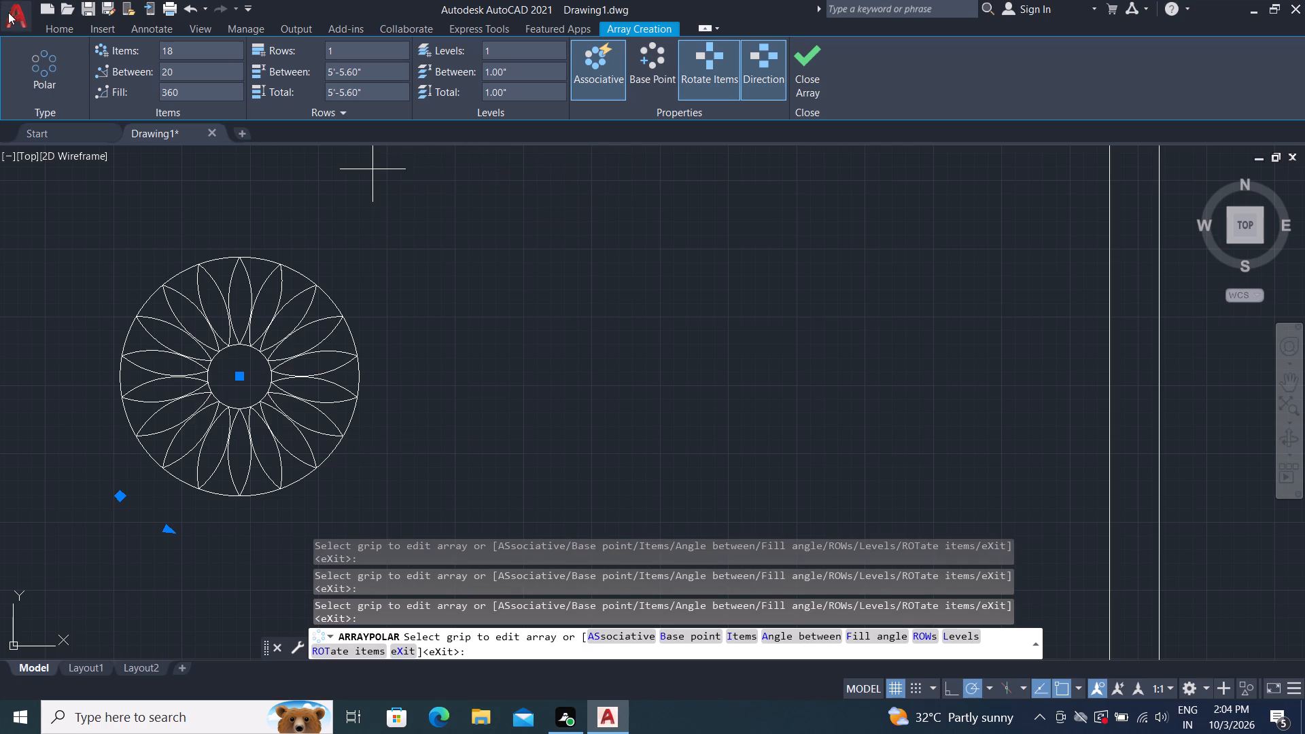
click(676, 298)
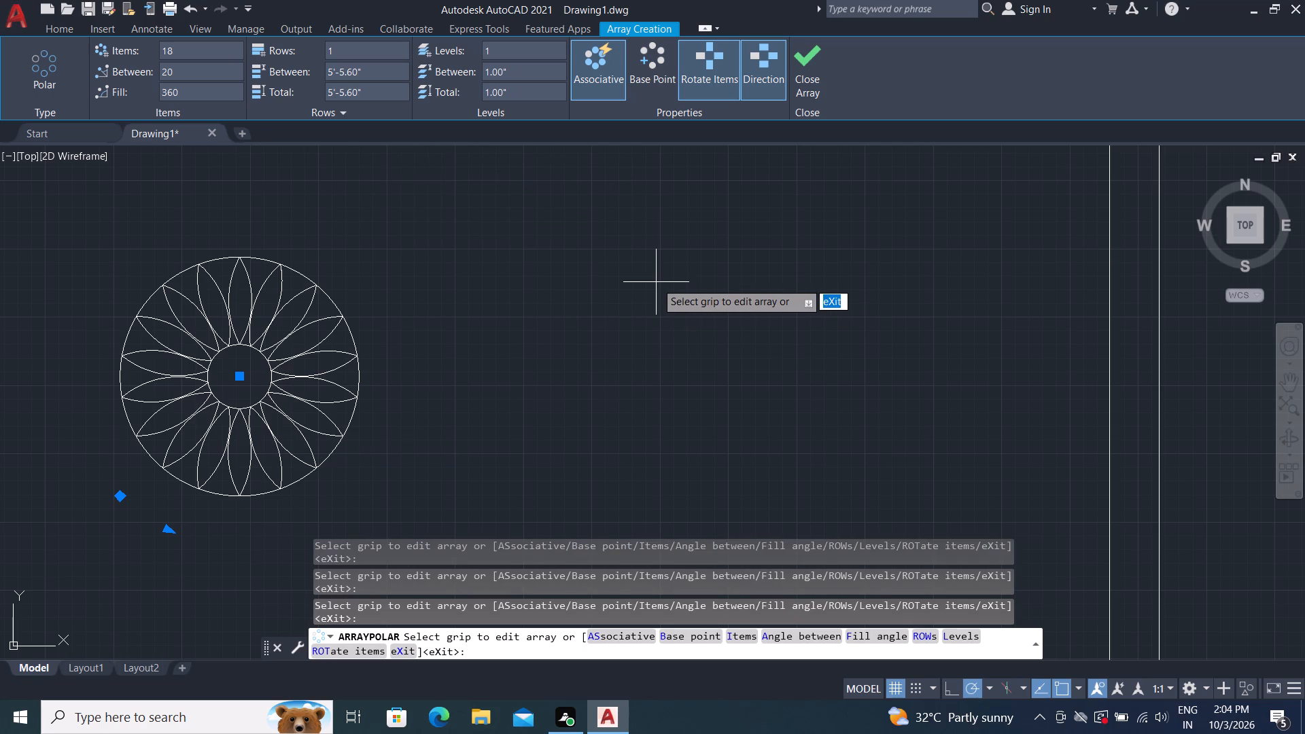
key(Escape)
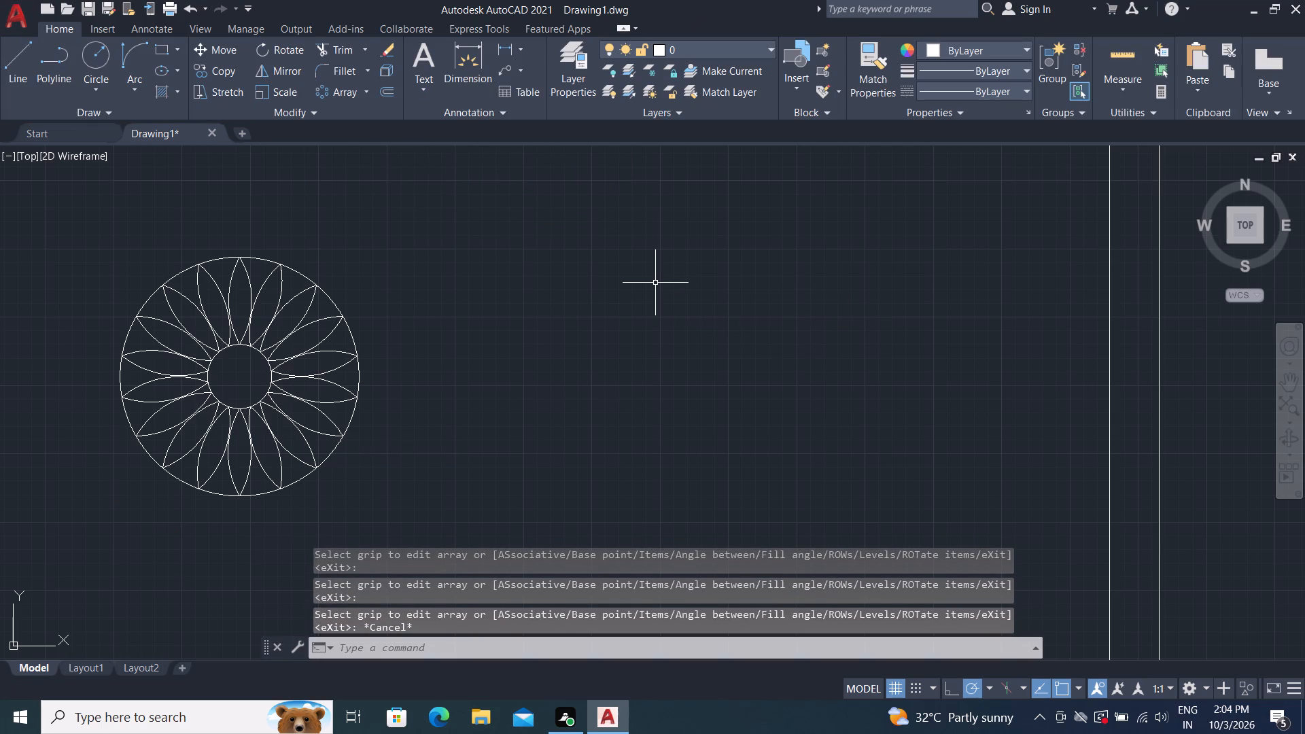
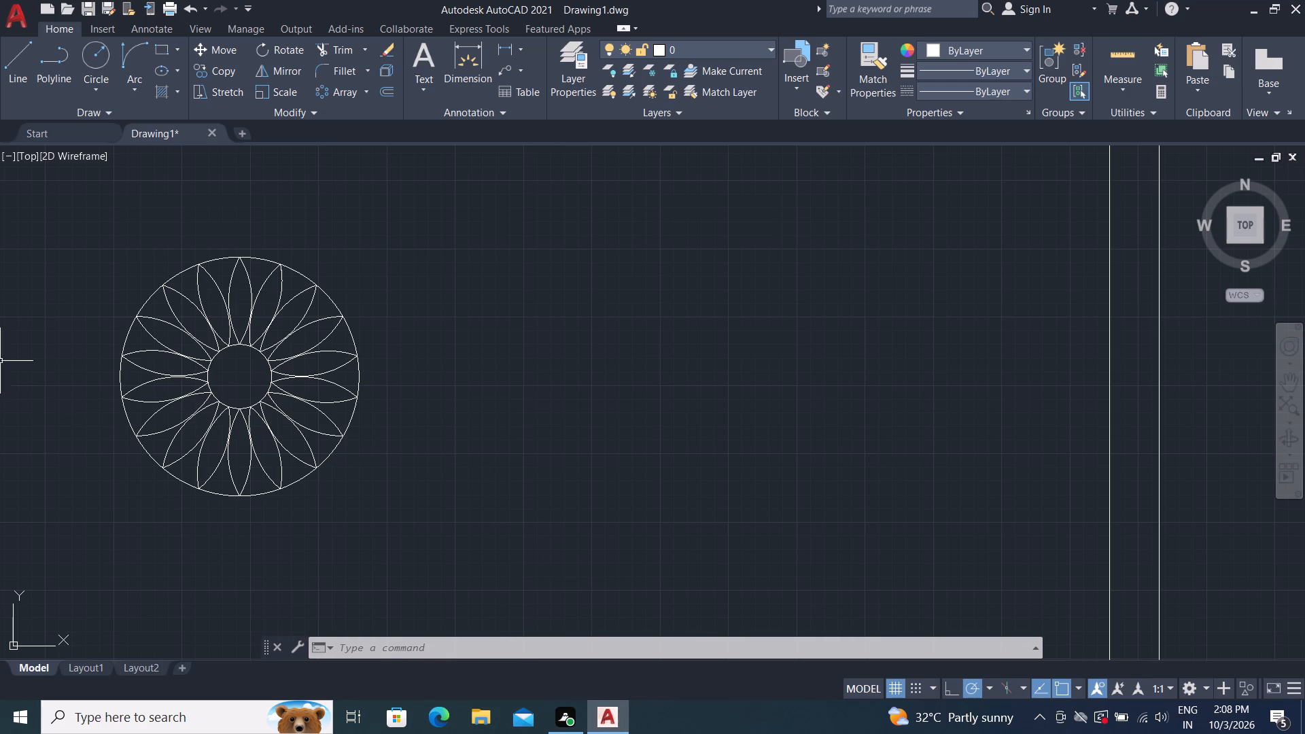
Copy the circular petal pattern by its centre onto the centre of the round table beside the U-shaped sofa in the floor plan.
click(84, 209)
click(491, 615)
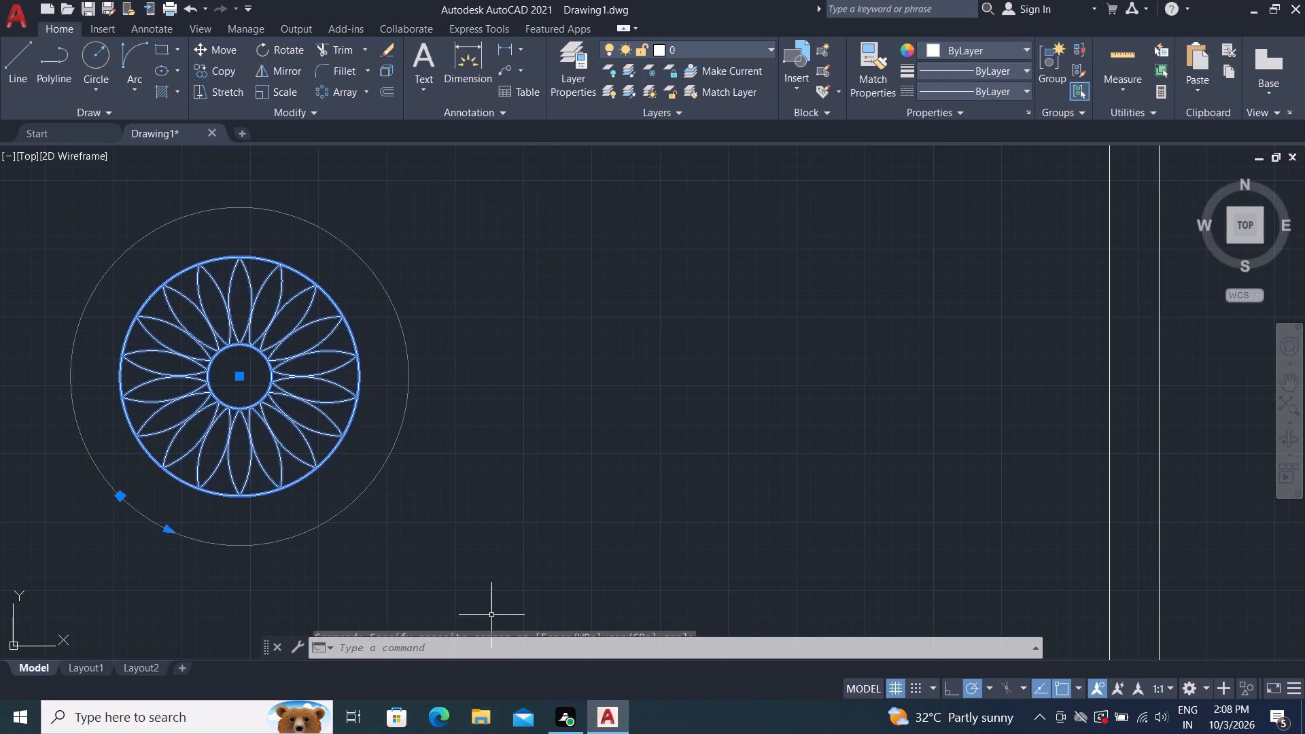
click(71, 28)
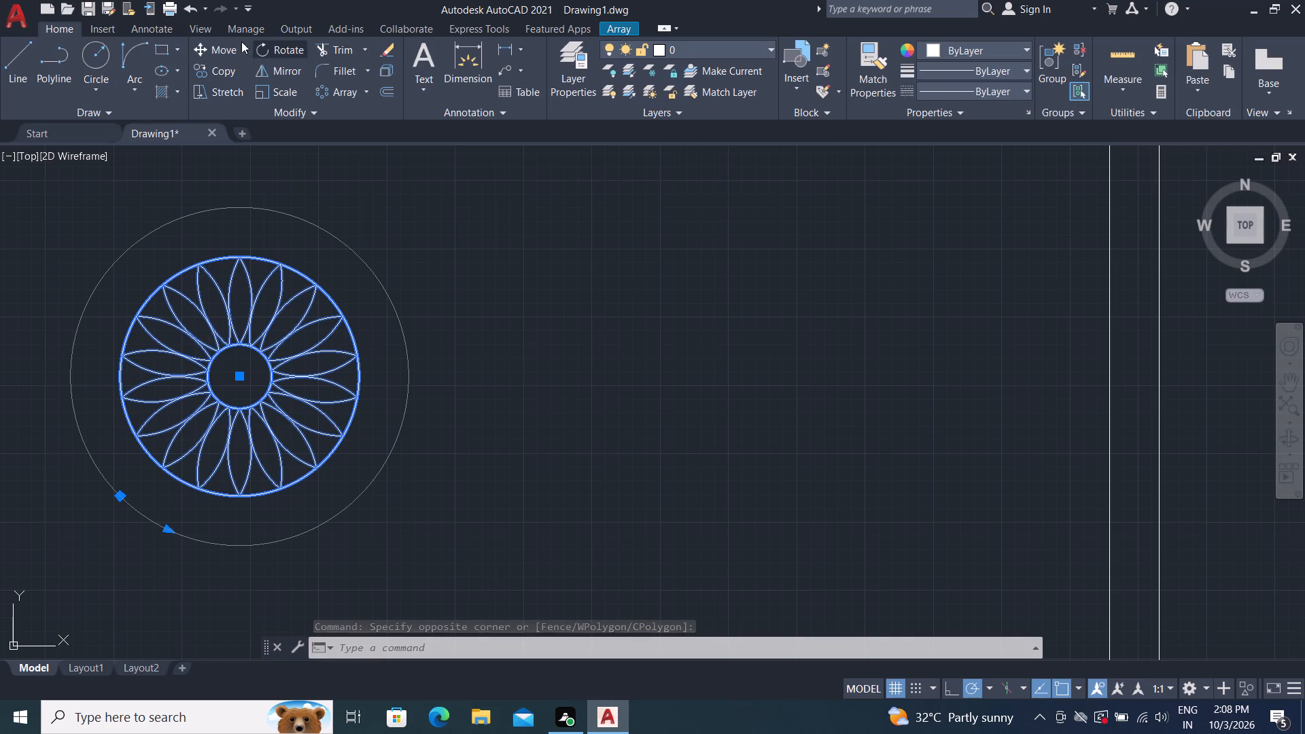
click(230, 77)
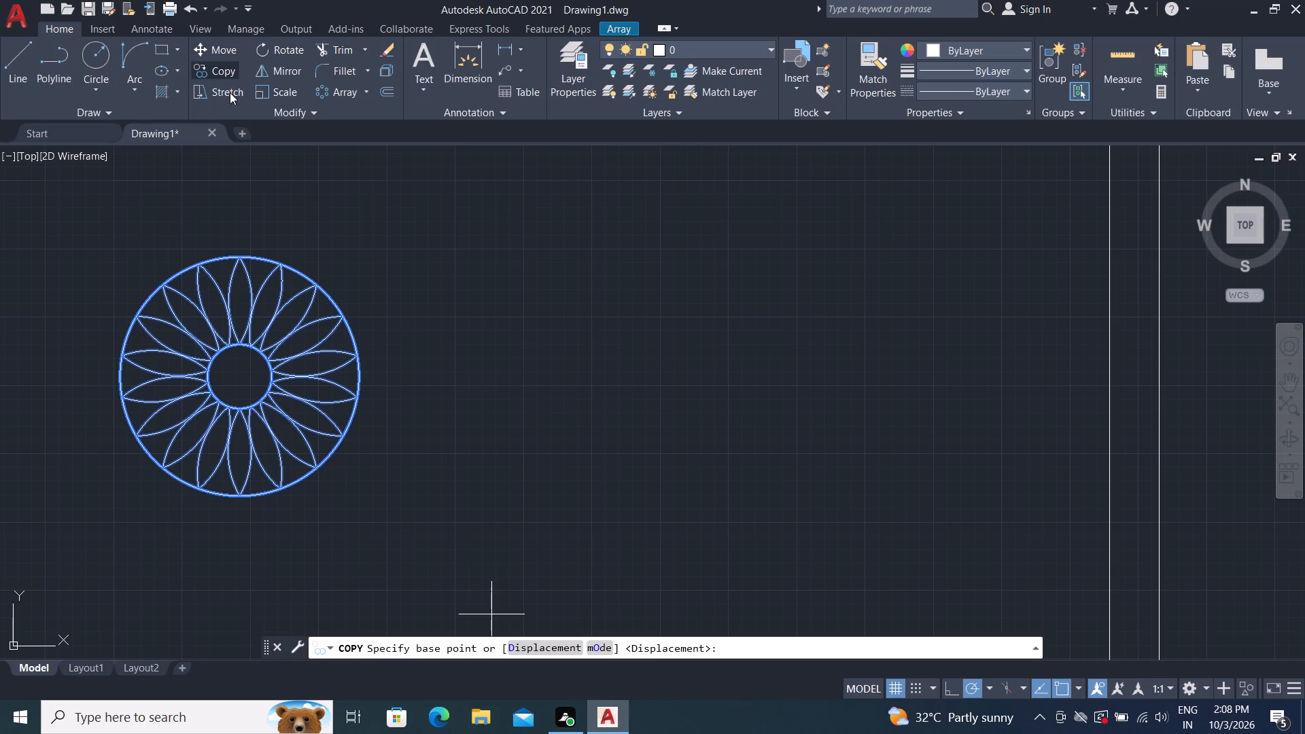
click(239, 381)
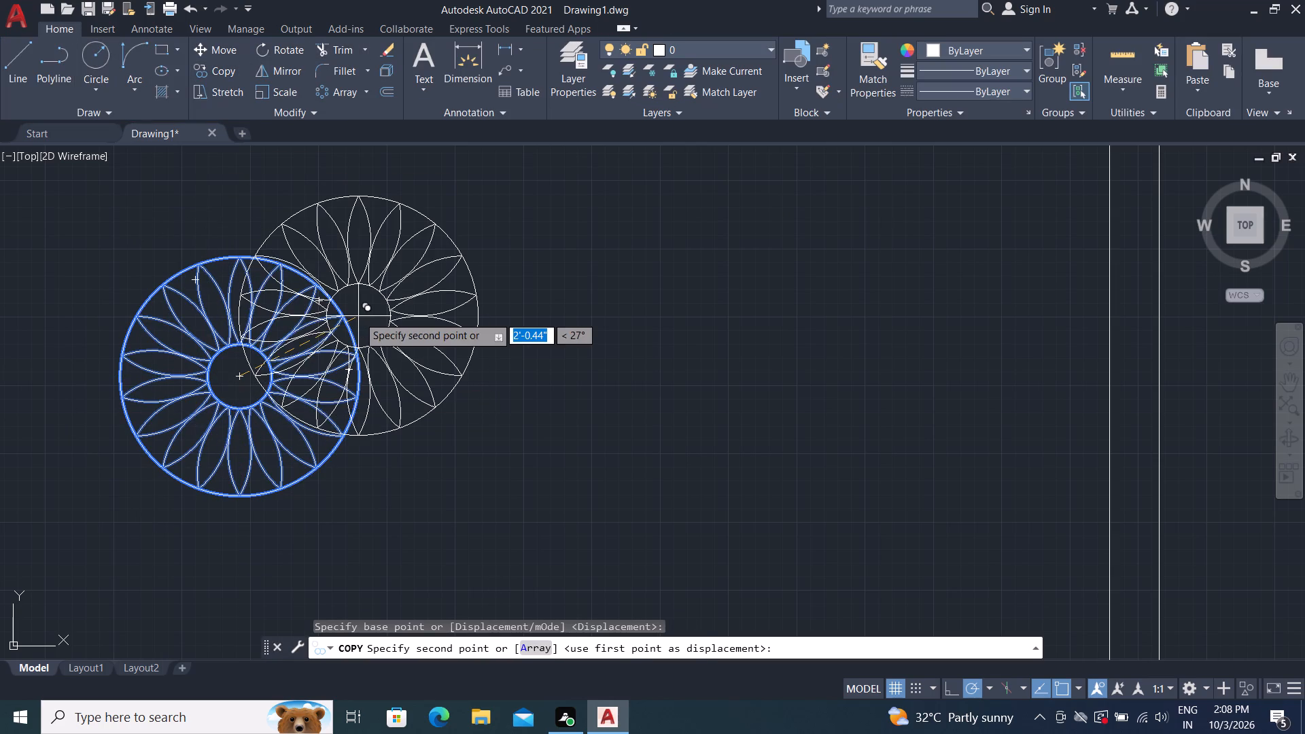
middle_drag(576, 335, 430, 326)
scroll(145, 278, down, 3)
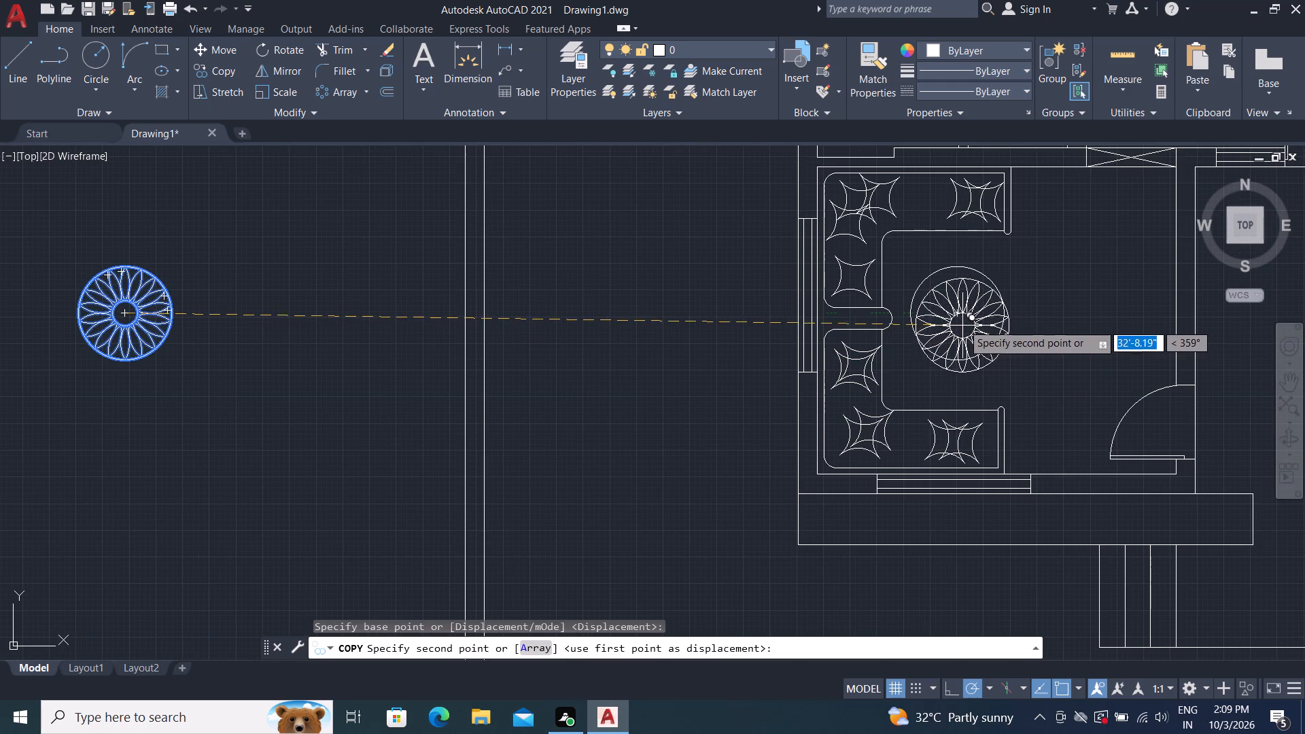
scroll(960, 316, up, 3)
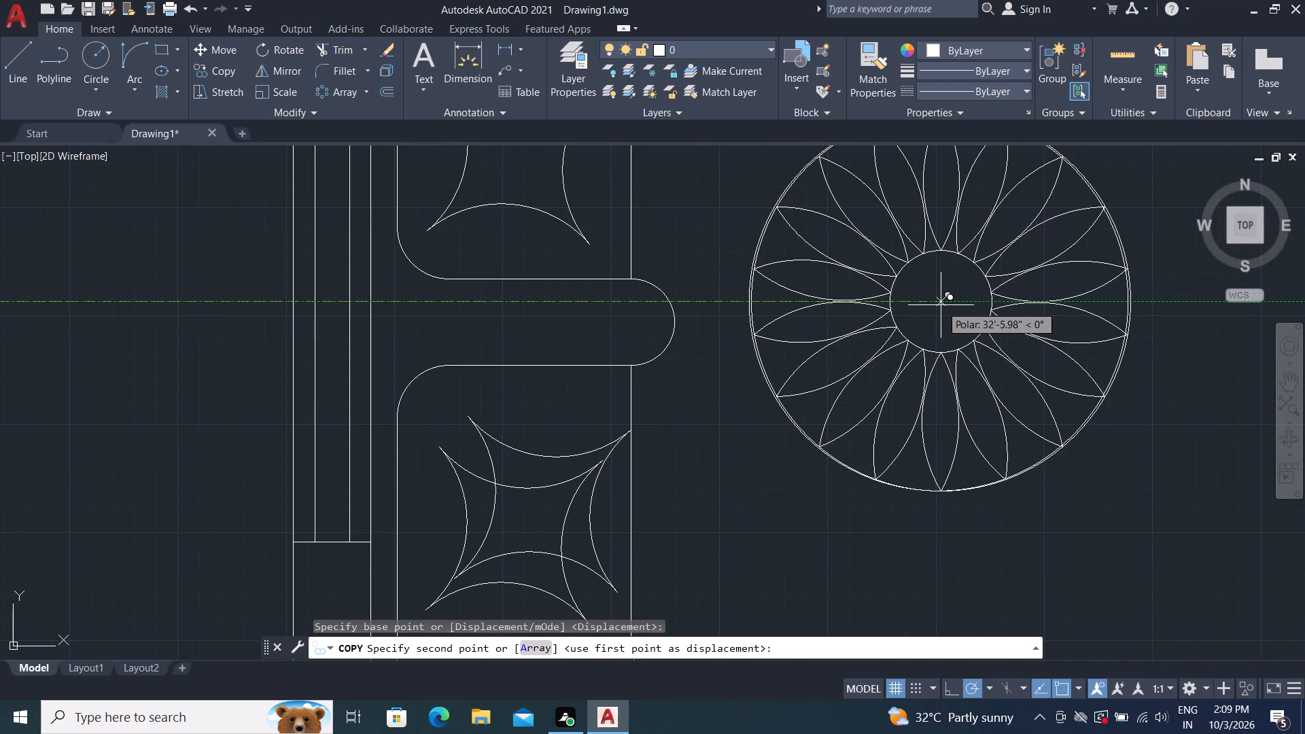
click(941, 305)
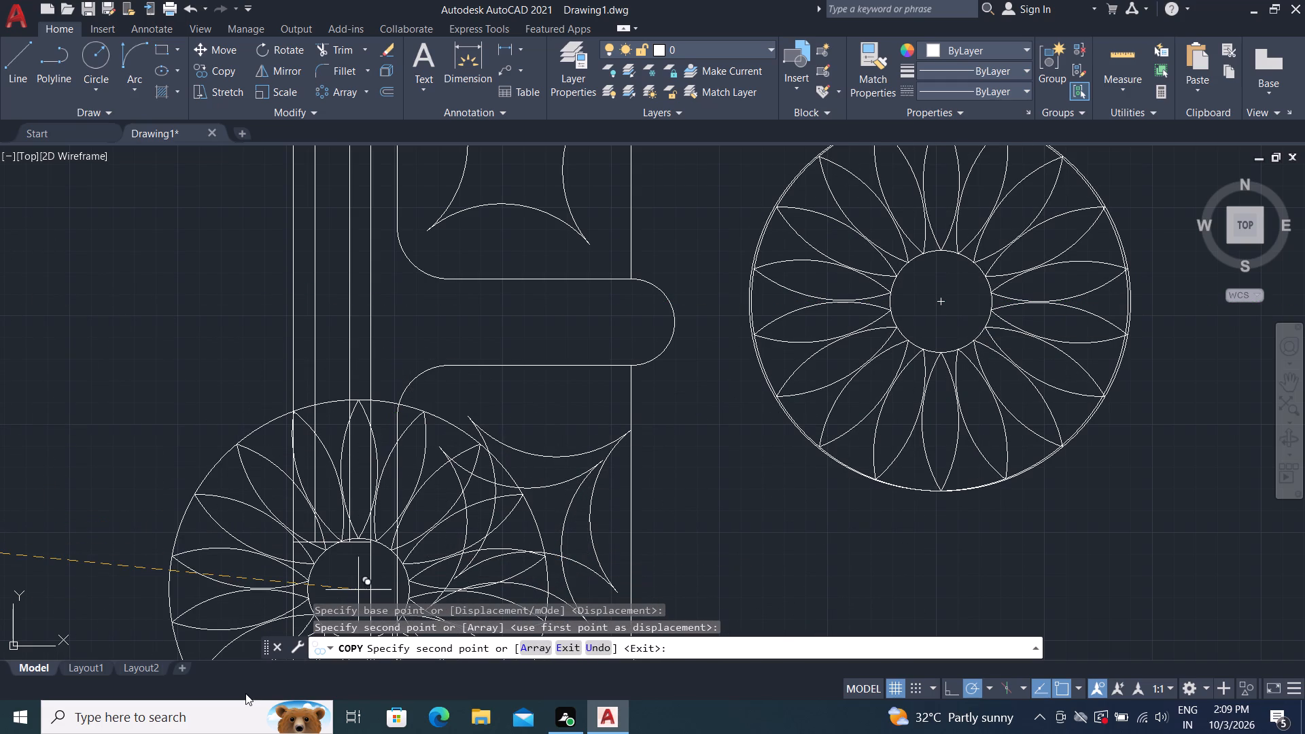
key(Escape)
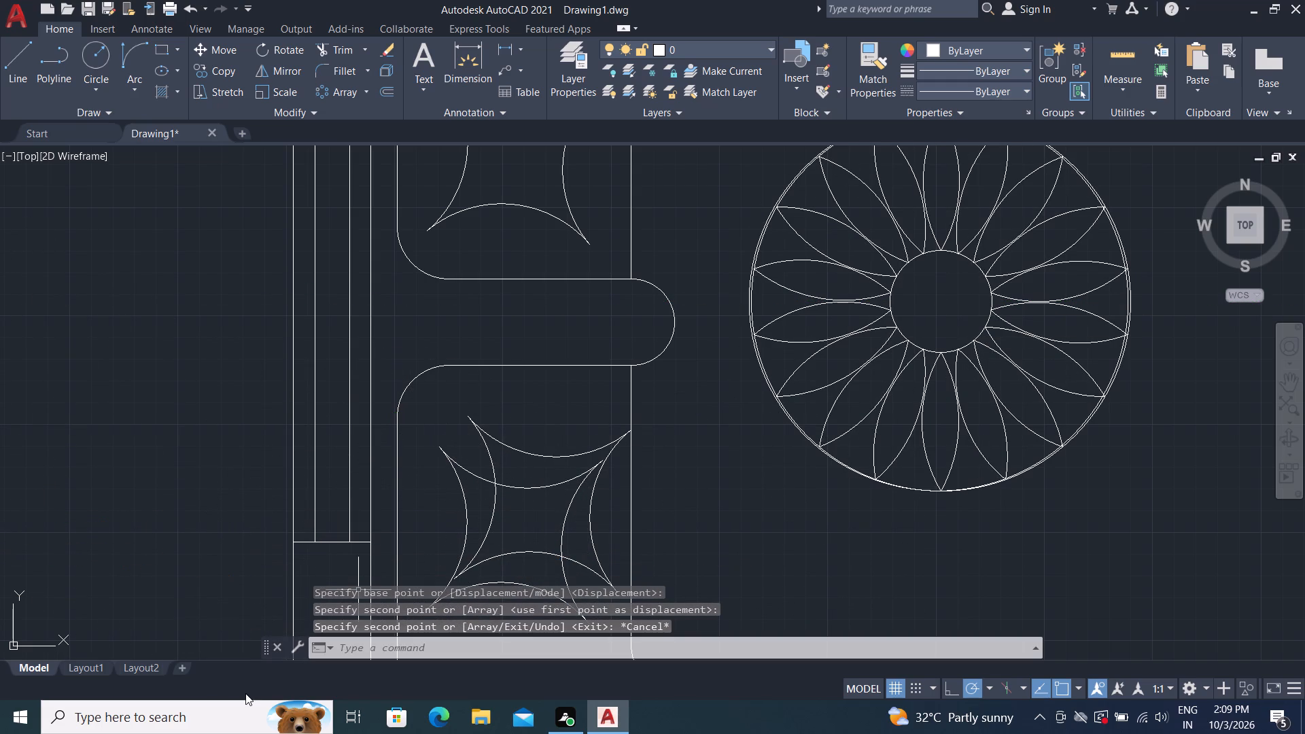
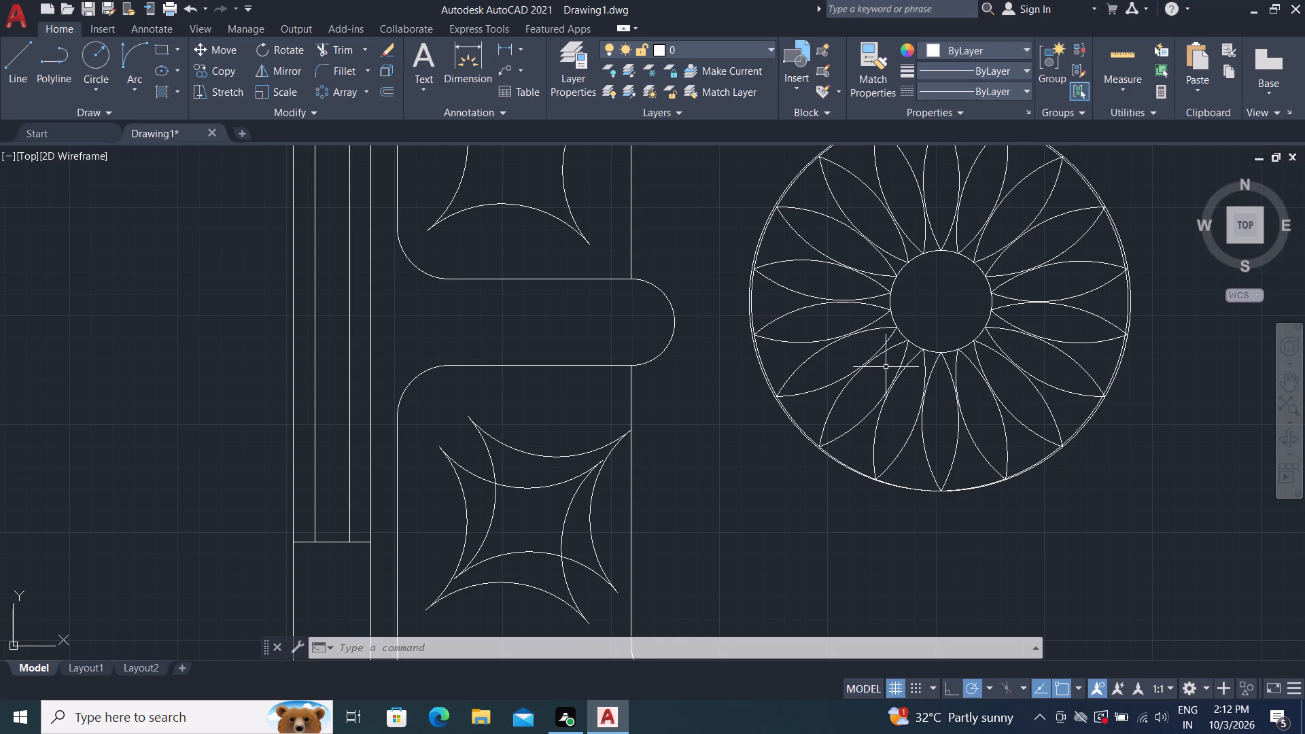
Delete the original circular petal pattern standing outside the floor plan, keeping the copy on the round table.
scroll(882, 392, down, 3)
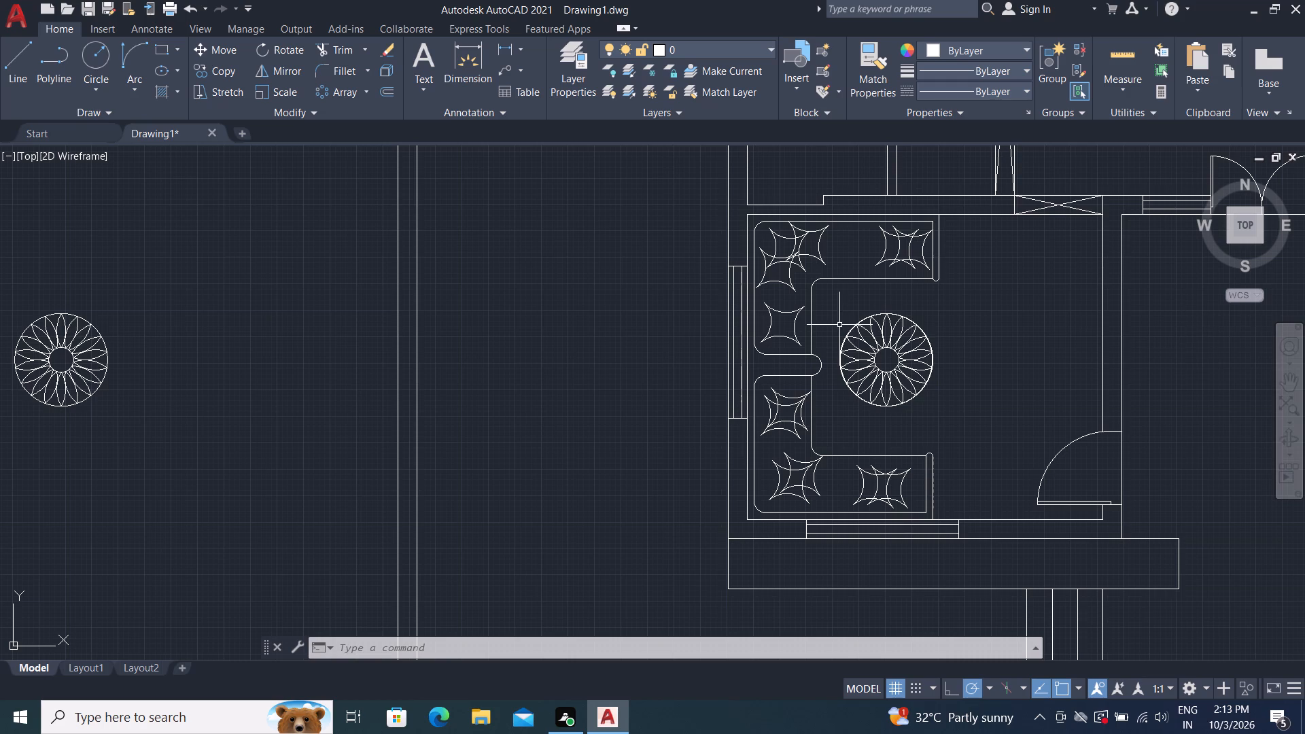
middle_drag(132, 442, 549, 519)
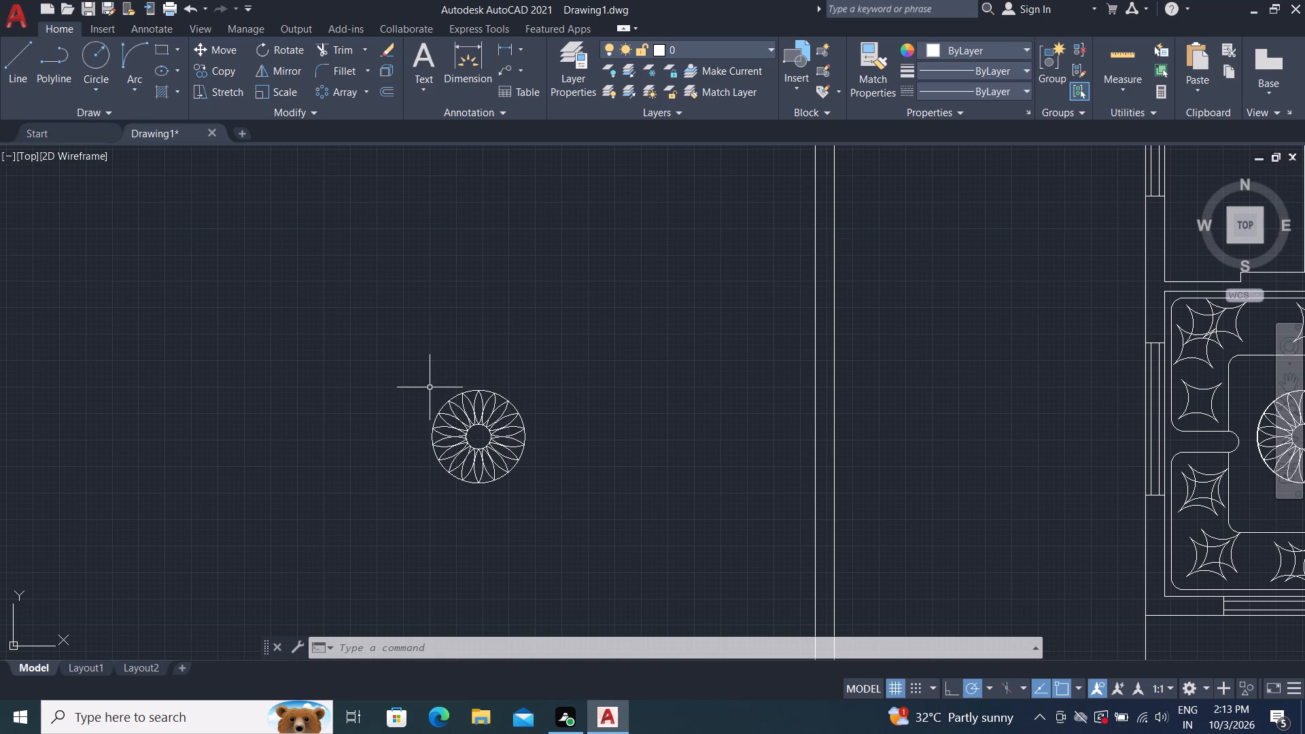
click(396, 364)
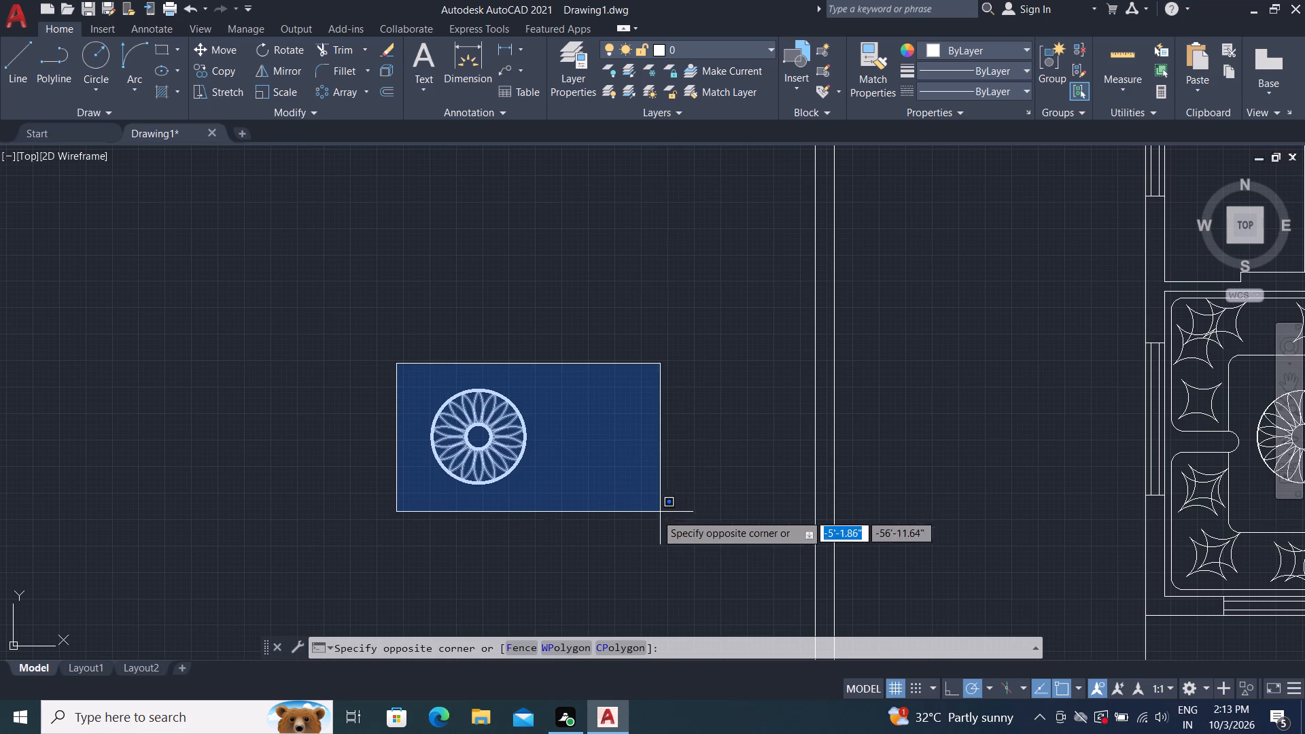
click(556, 510)
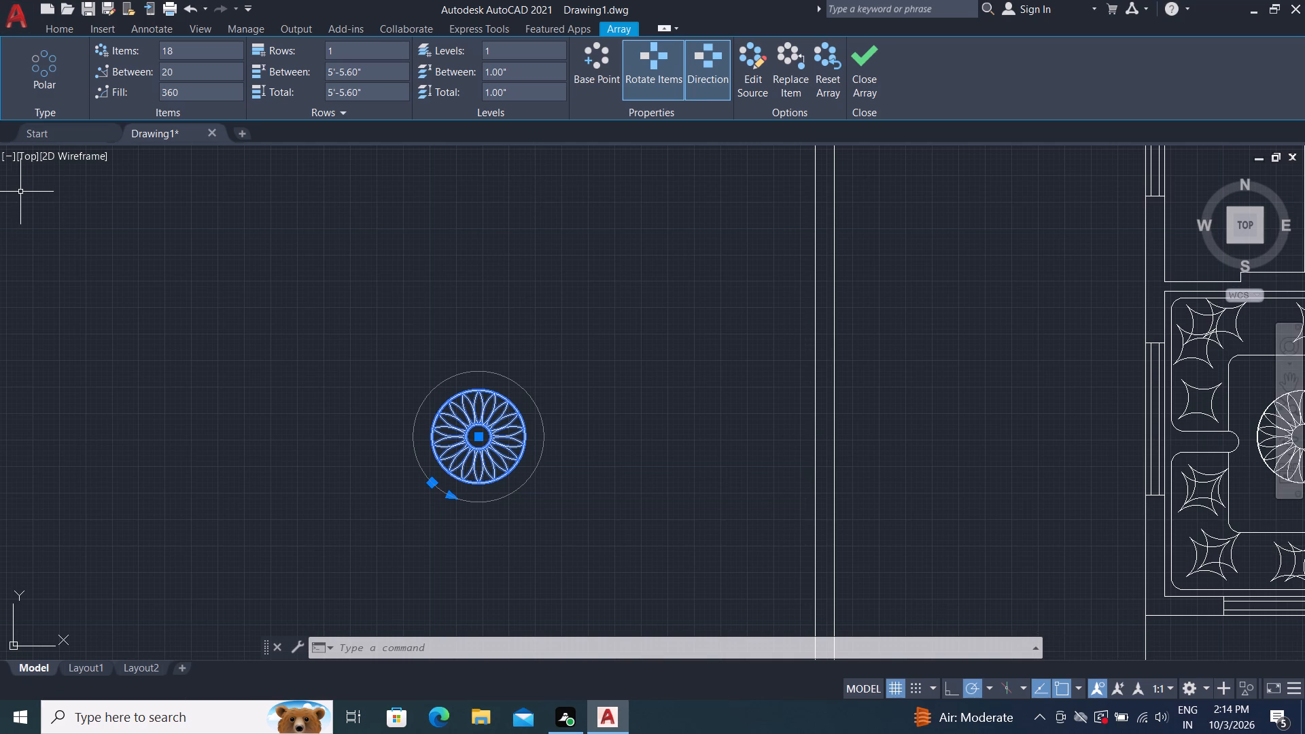
key(Delete)
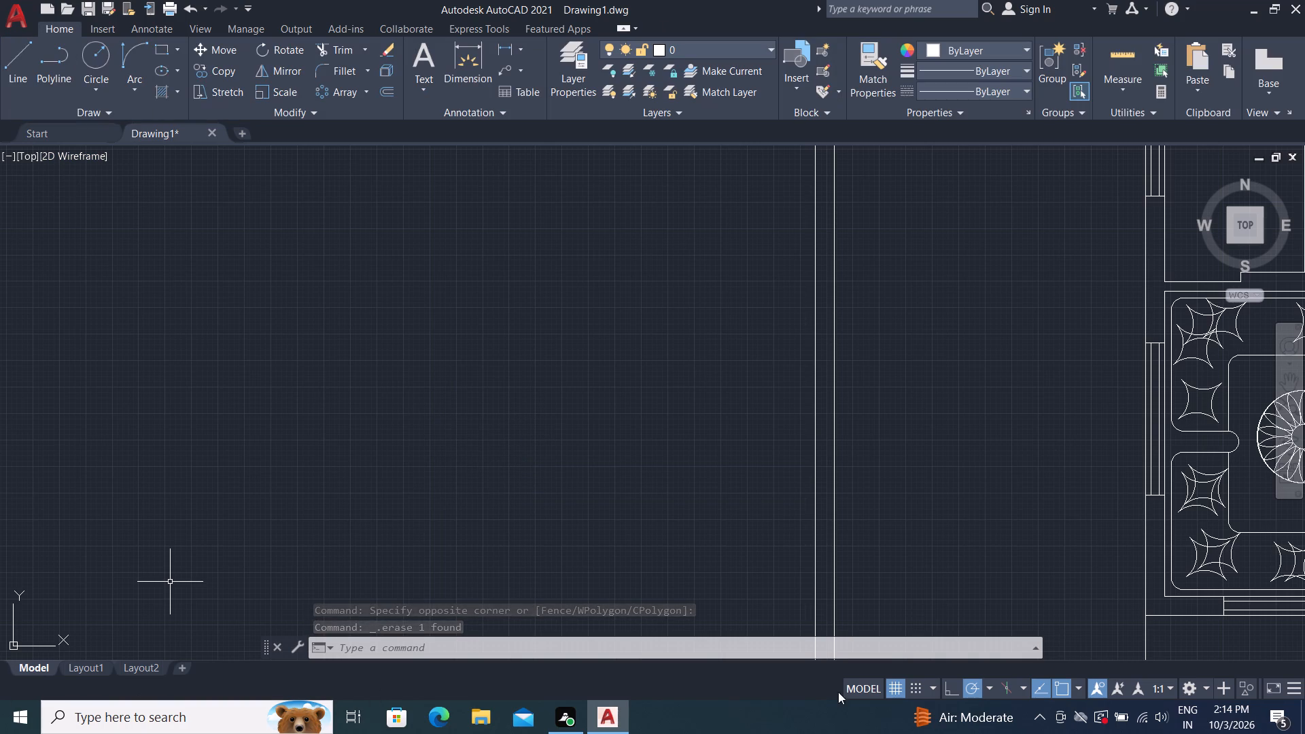
Hatch the wall segments along the entrance side and outer bottom corner of the plan's lower-right room with the ANSI31 pattern.
scroll(623, 508, down, 1)
middle_drag(947, 462, 933, 465)
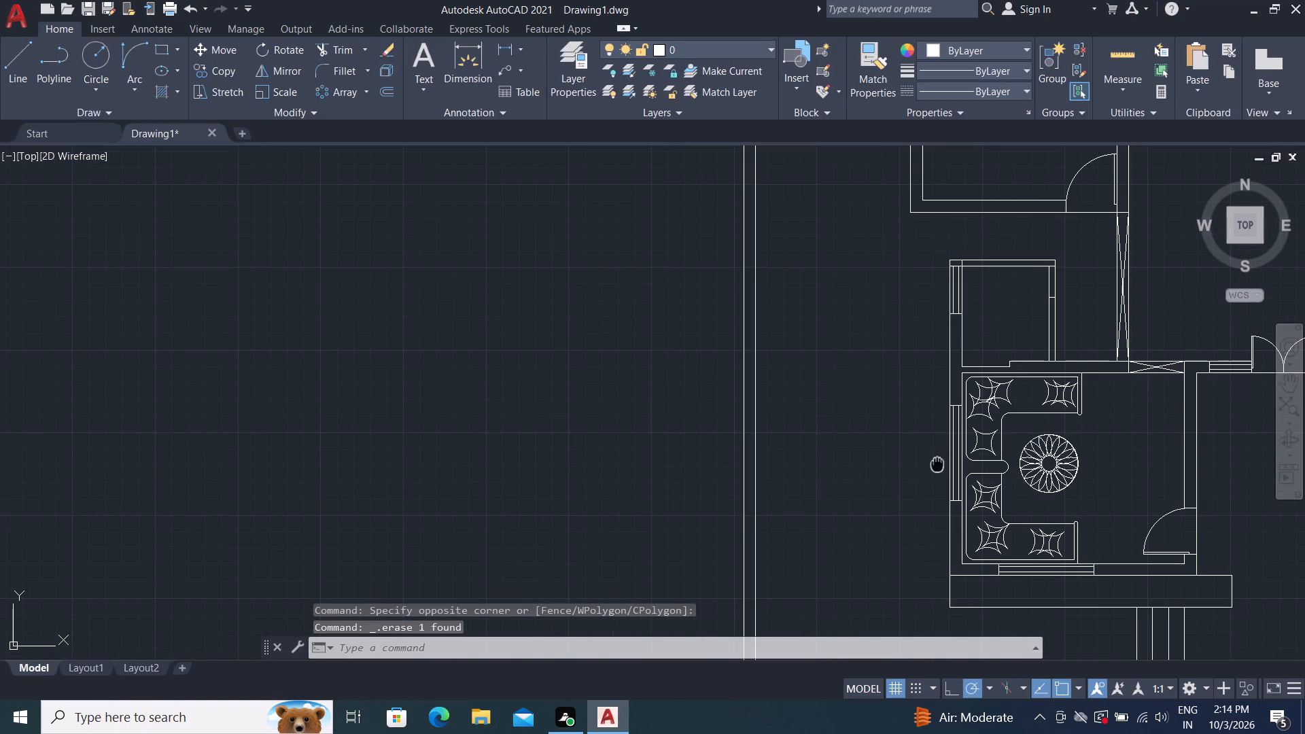
middle_drag(933, 465, 466, 485)
scroll(546, 432, down, 1)
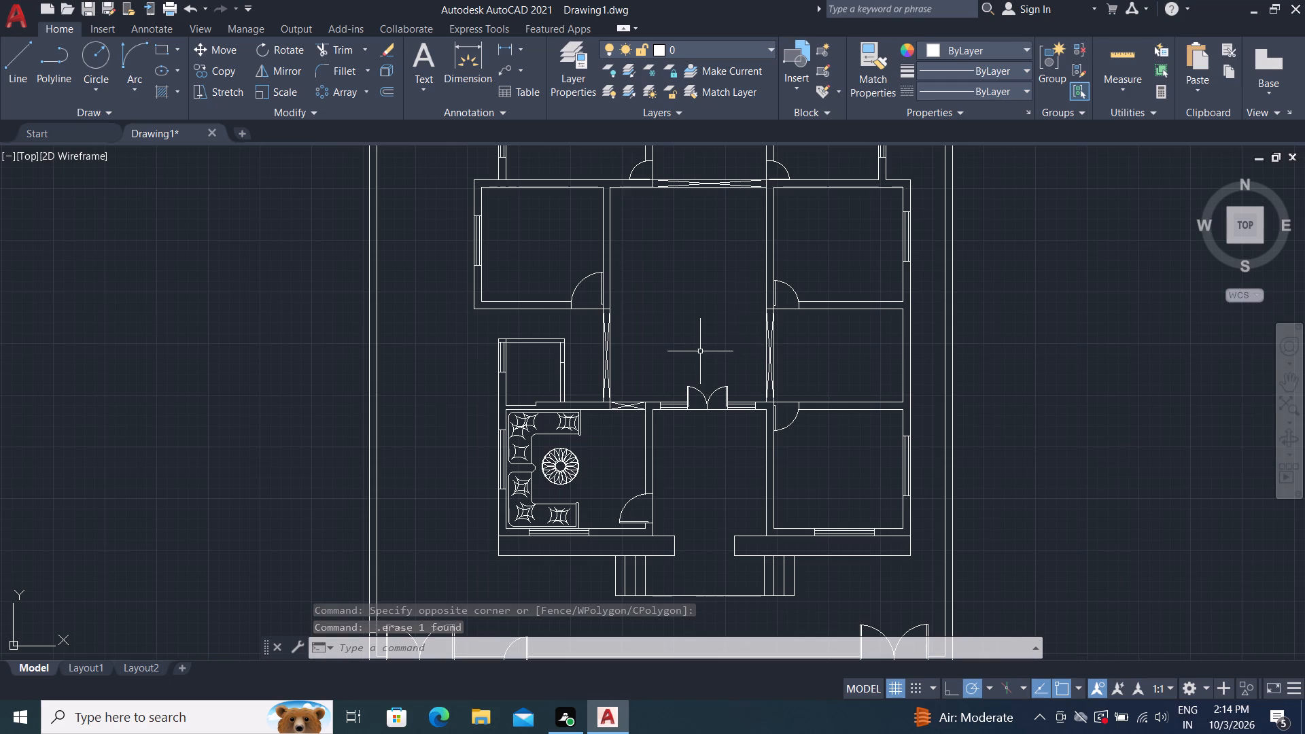
middle_drag(721, 469, 689, 471)
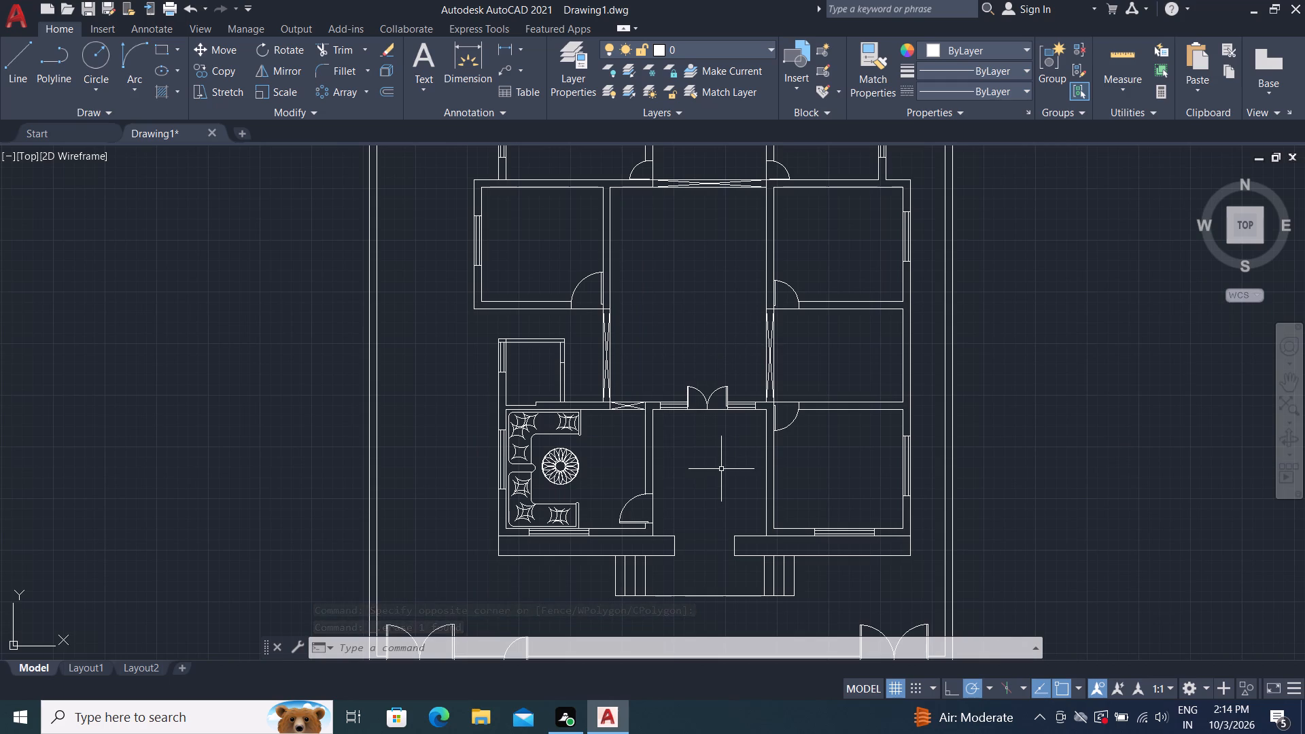
middle_drag(689, 471, 662, 430)
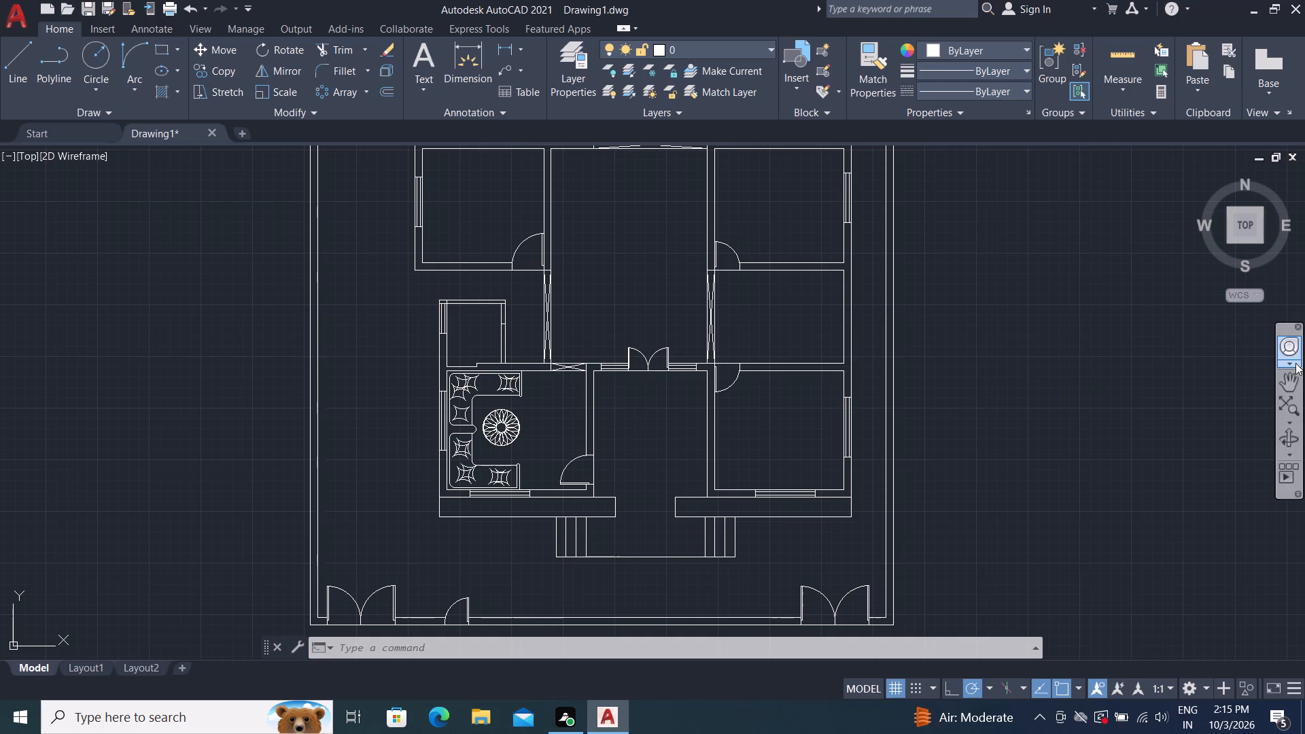
text(H)
key(space)
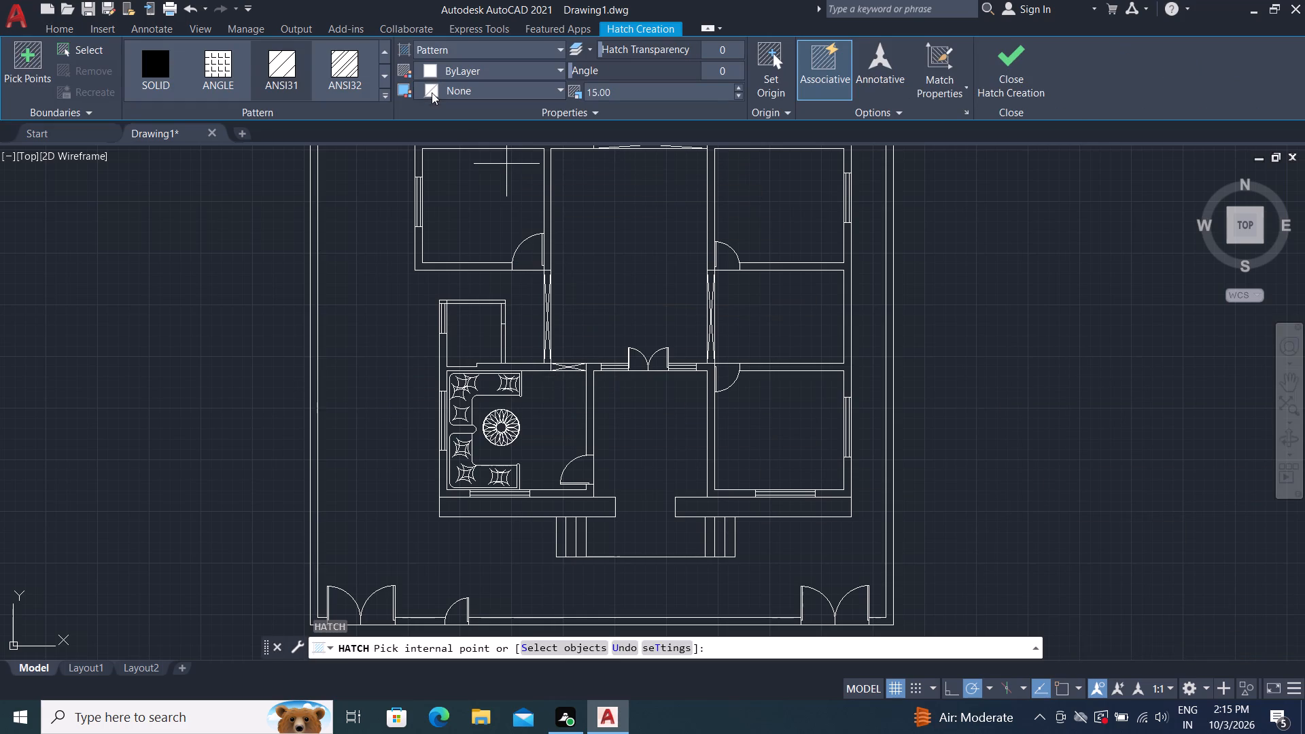
click(277, 65)
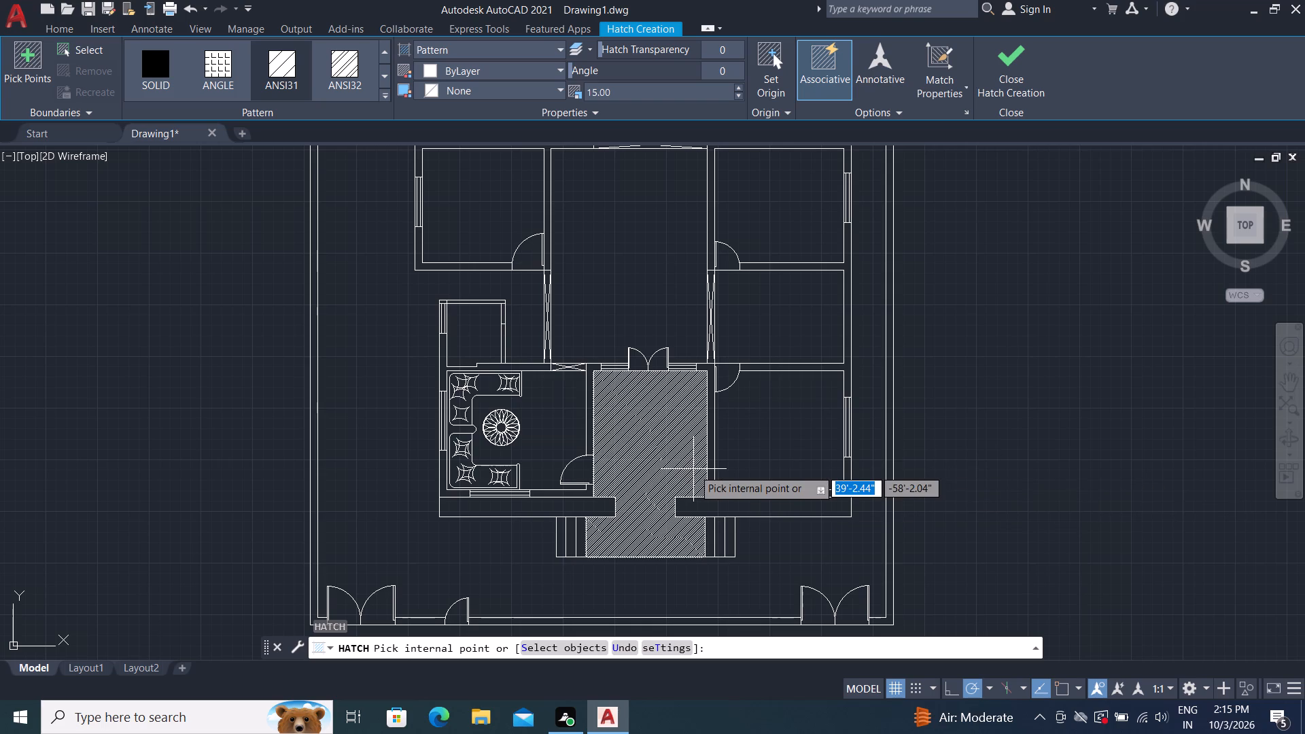
click(712, 480)
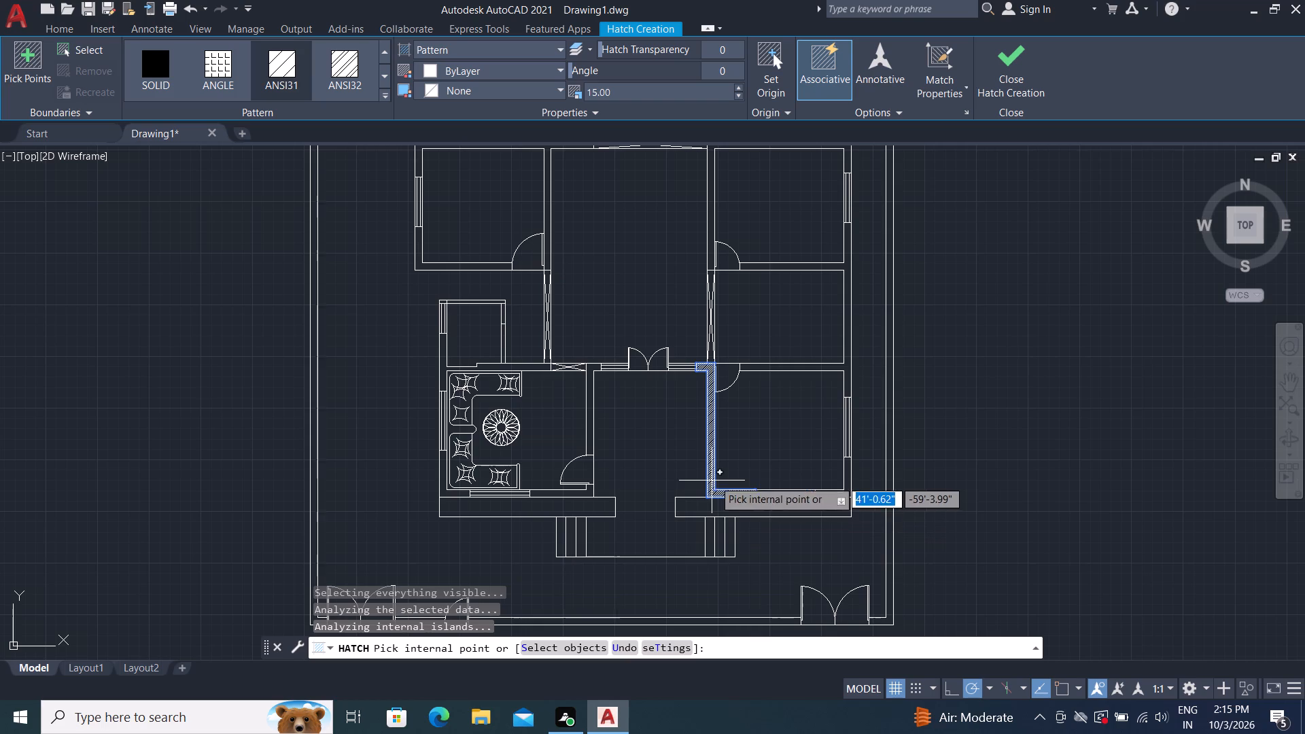
click(848, 485)
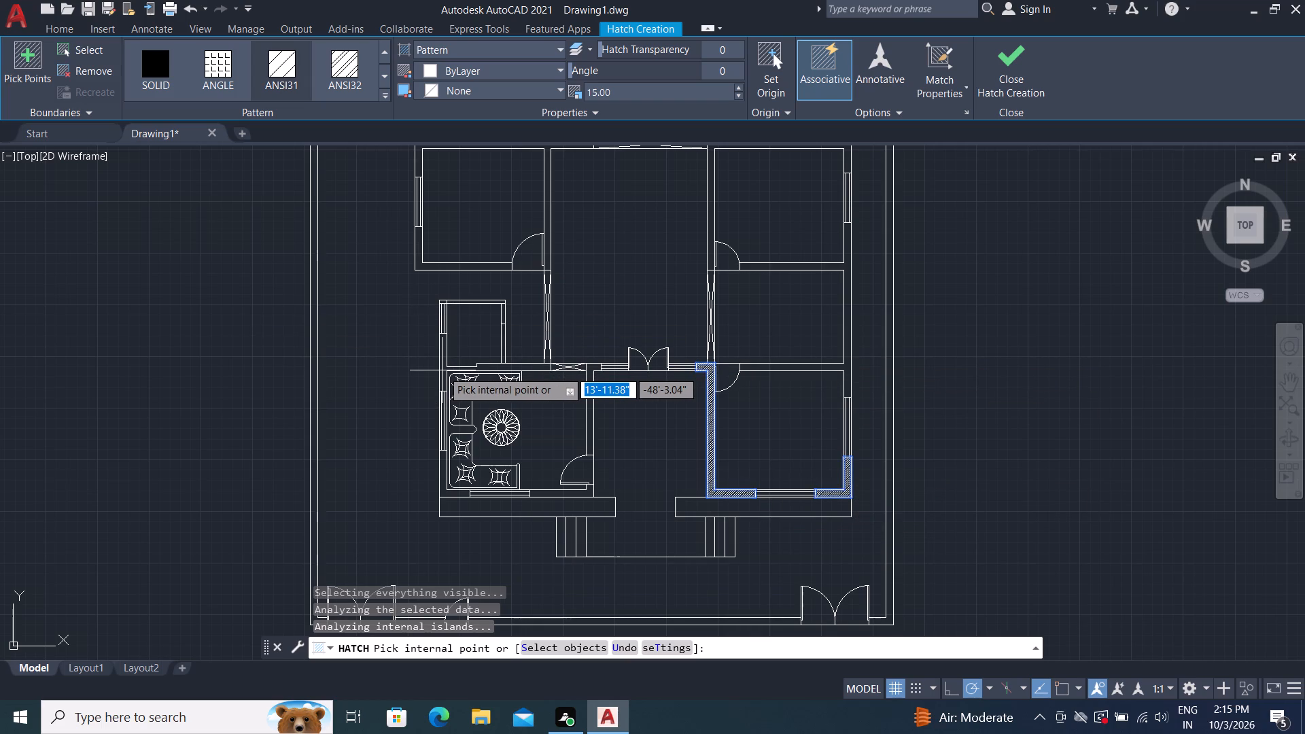
Add the walls of the small room above the seating room, including the shared wall behind the sofa, to the hatch.
scroll(442, 370, up, 3)
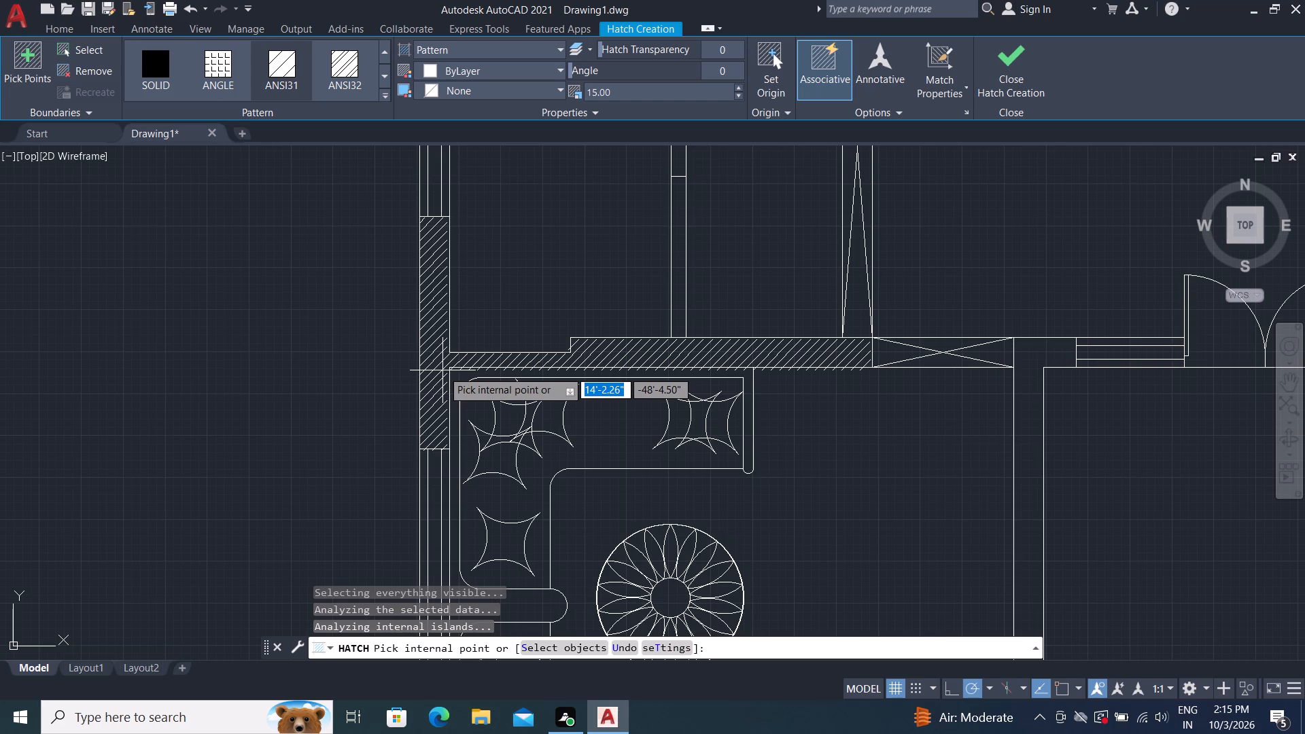
scroll(442, 372, down, 1)
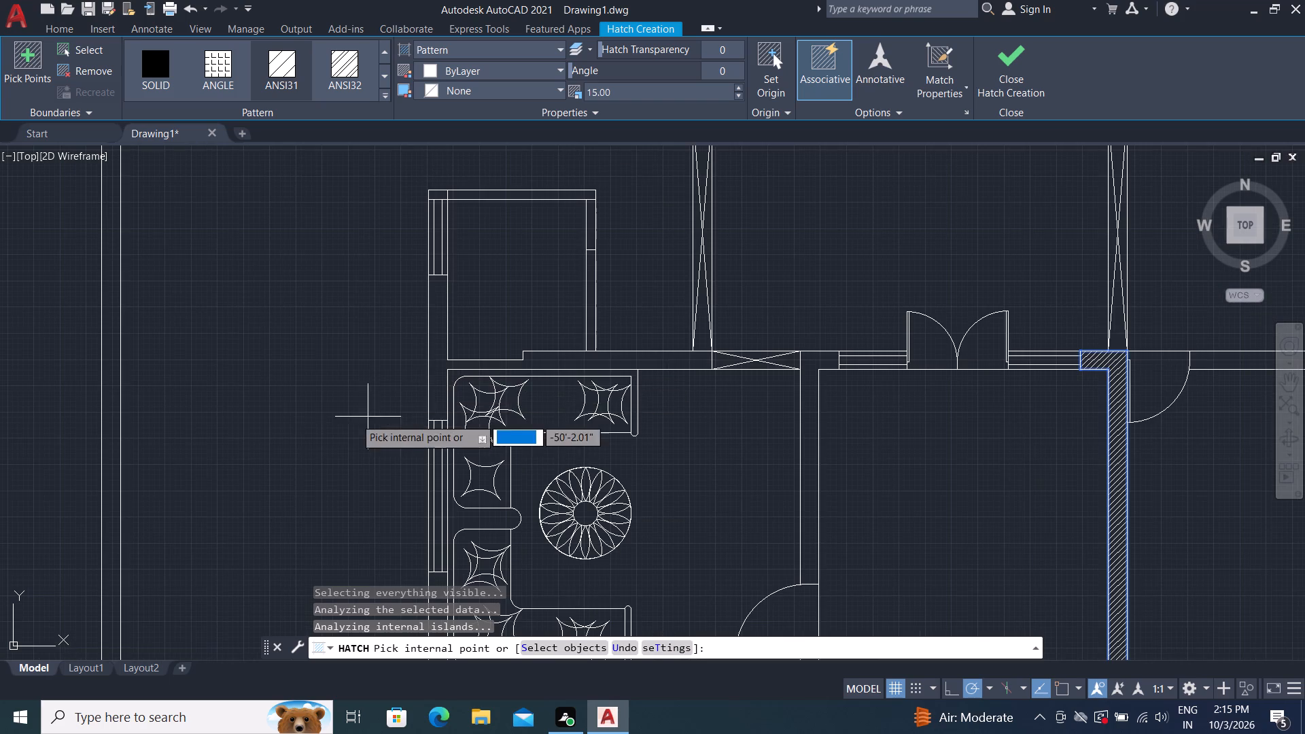
click(440, 367)
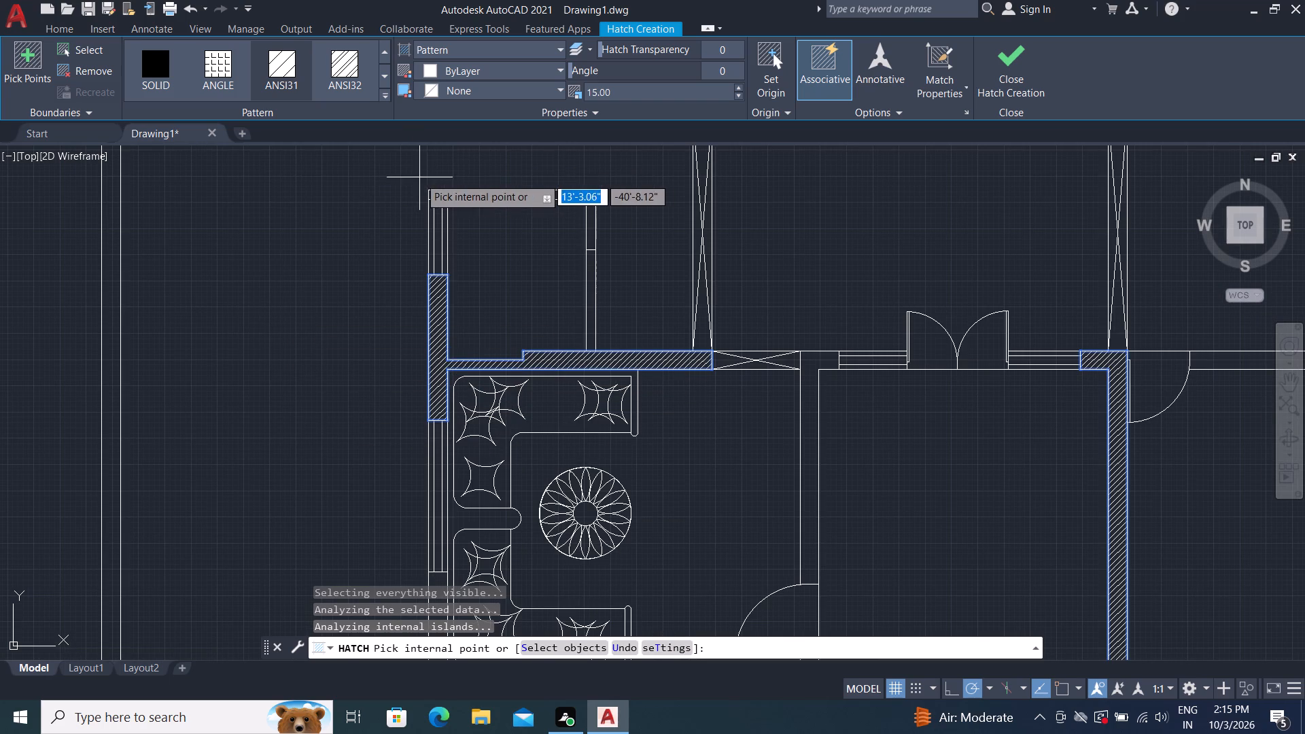
scroll(422, 190, up, 4)
click(526, 222)
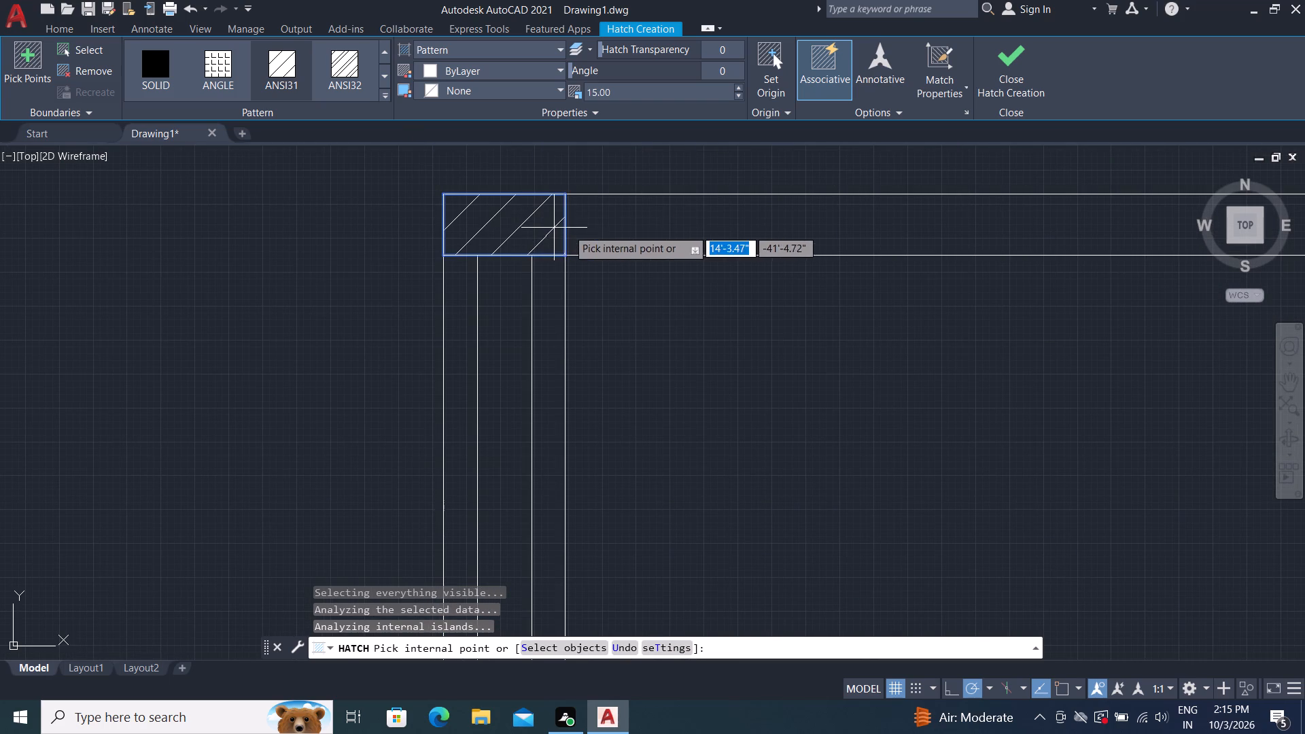
click(623, 237)
scroll(623, 233, down, 4)
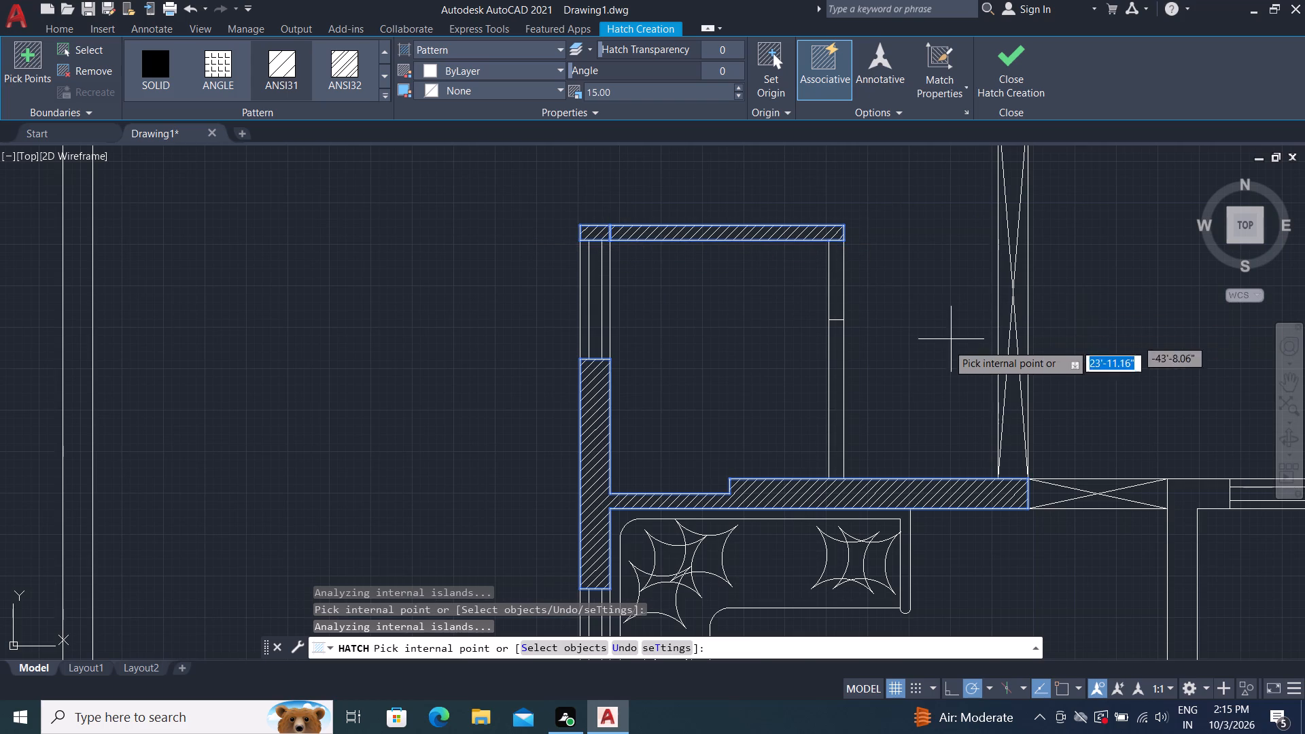
click(835, 384)
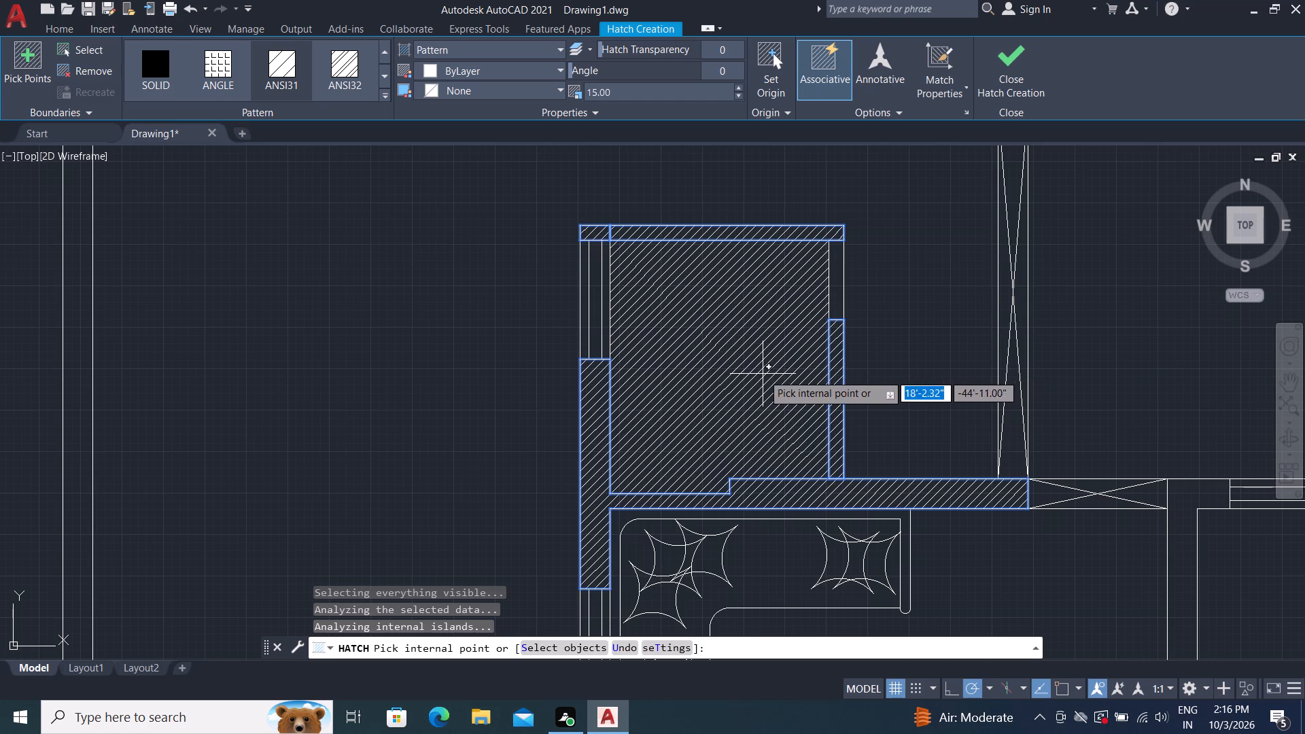
Add the walls enclosing the middle-left room, including its partition with the central hall, to the hatch.
scroll(468, 300, down, 1)
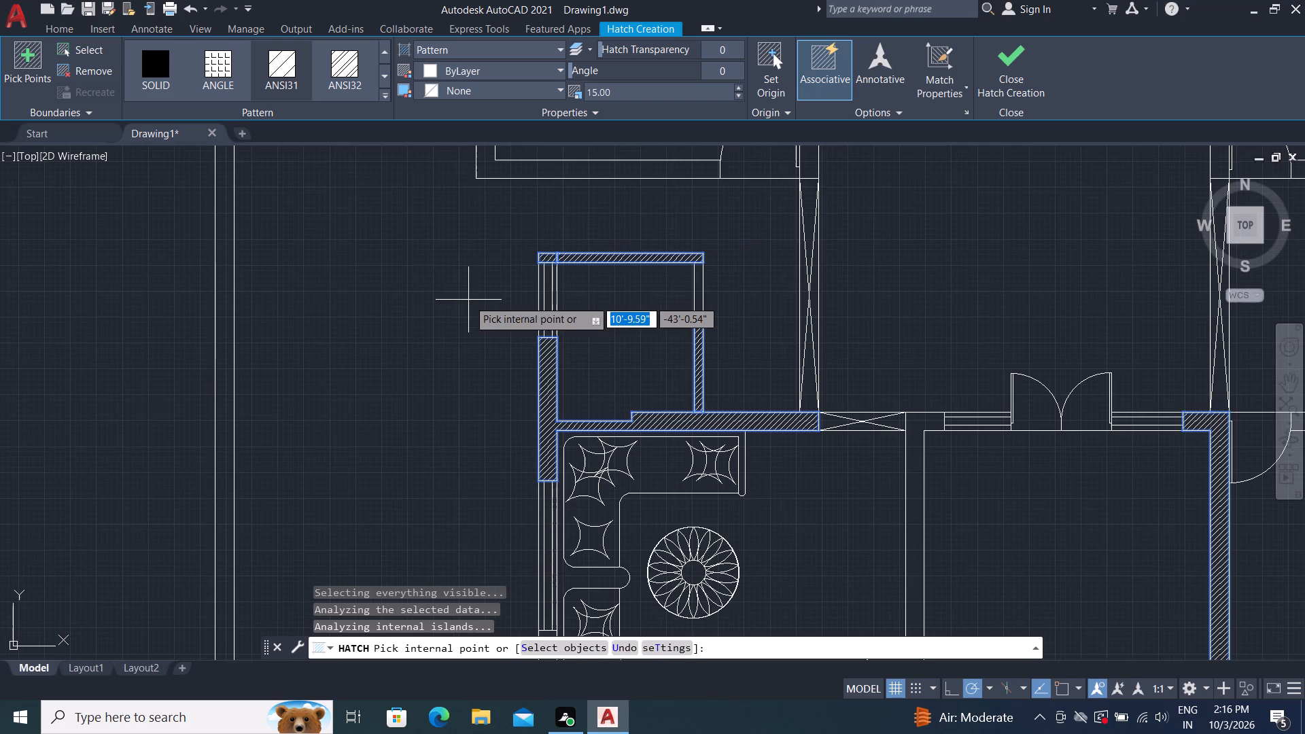
middle_drag(468, 300, 467, 366)
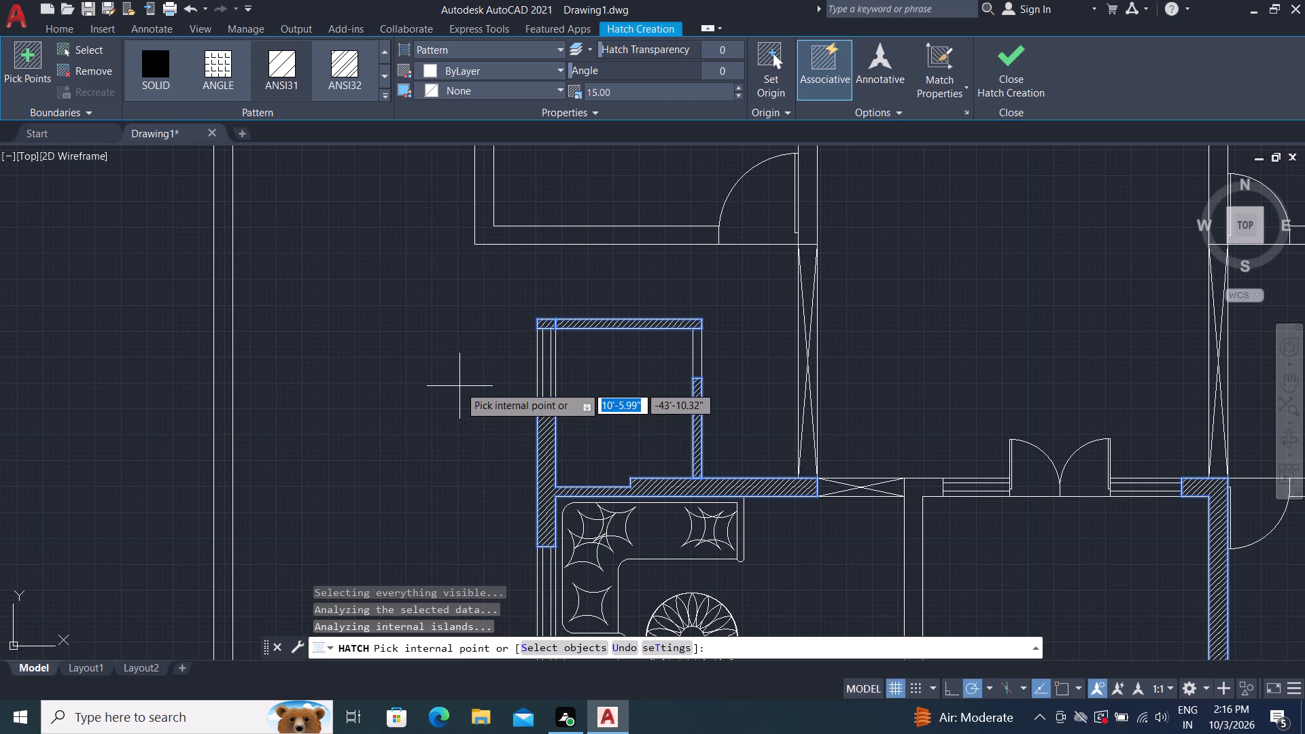
scroll(462, 391, down, 1)
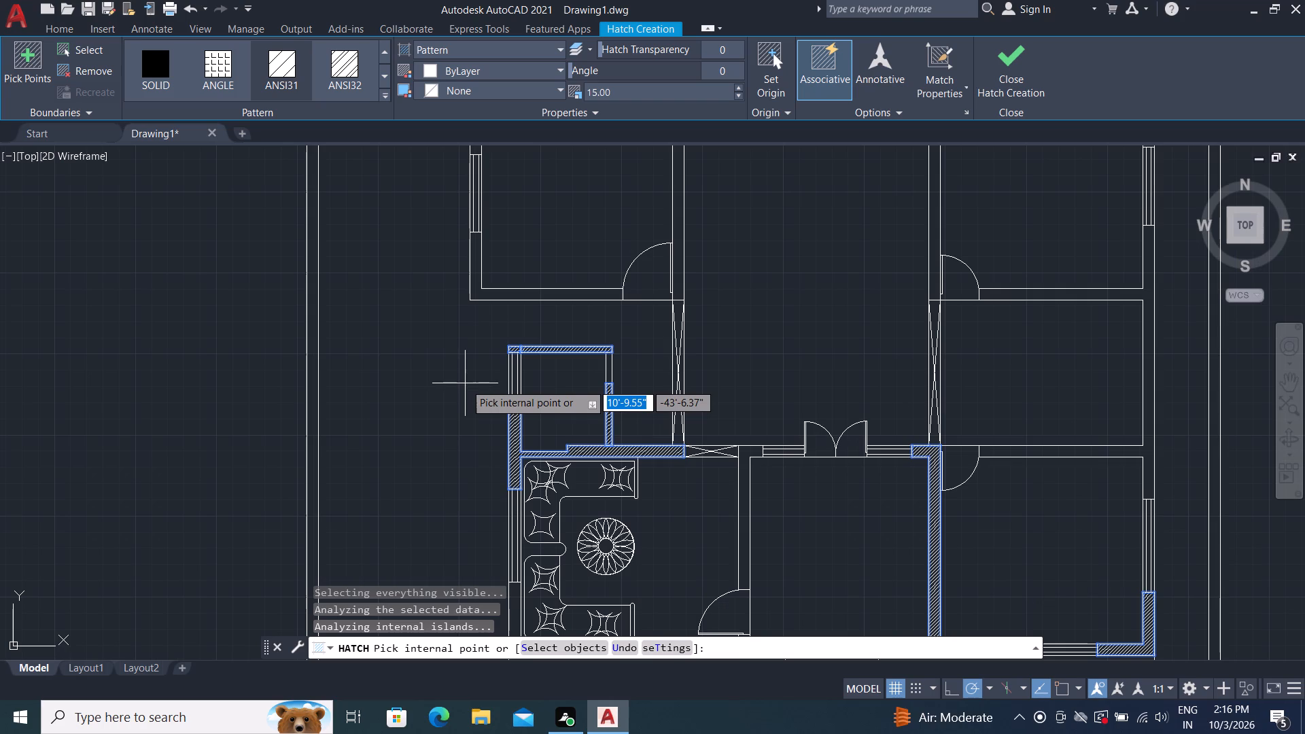
click(476, 281)
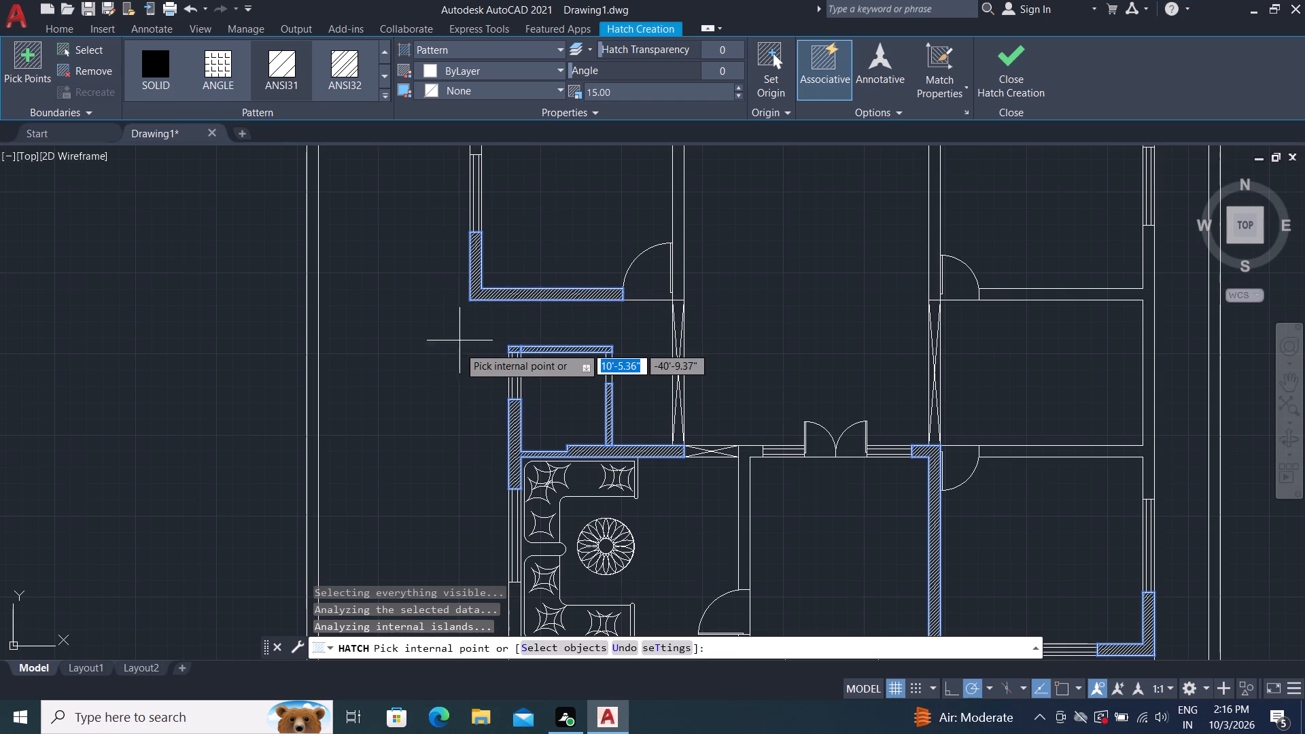
middle_drag(455, 345, 483, 521)
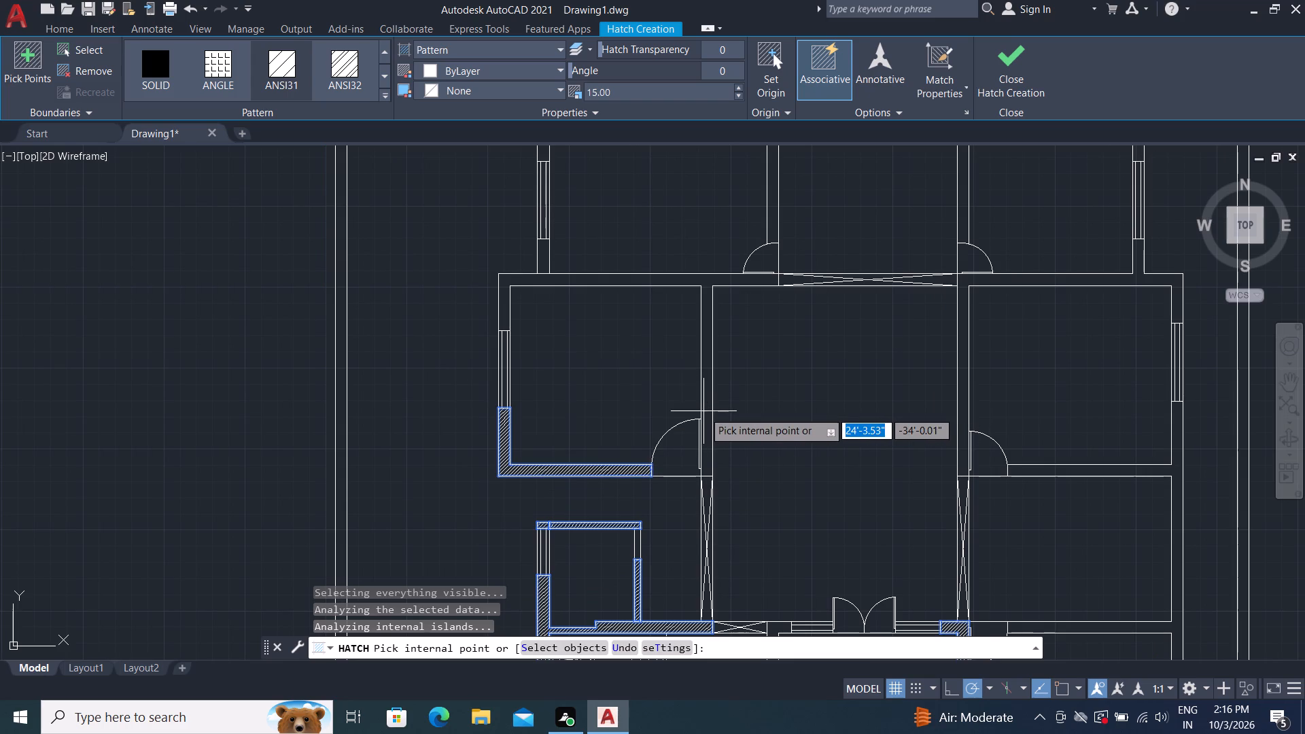
click(708, 417)
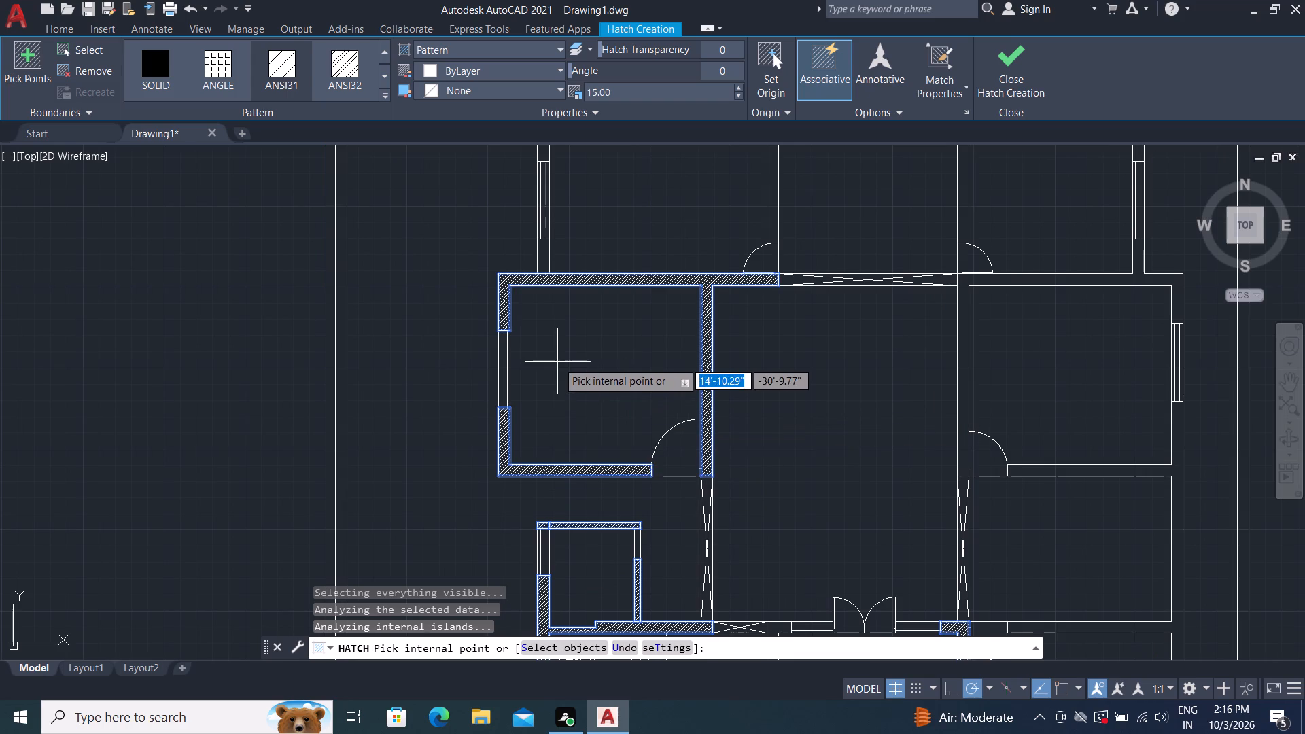
Add the outer wall segments and inner partition of the upper-left room to the hatch.
middle_drag(559, 360, 553, 476)
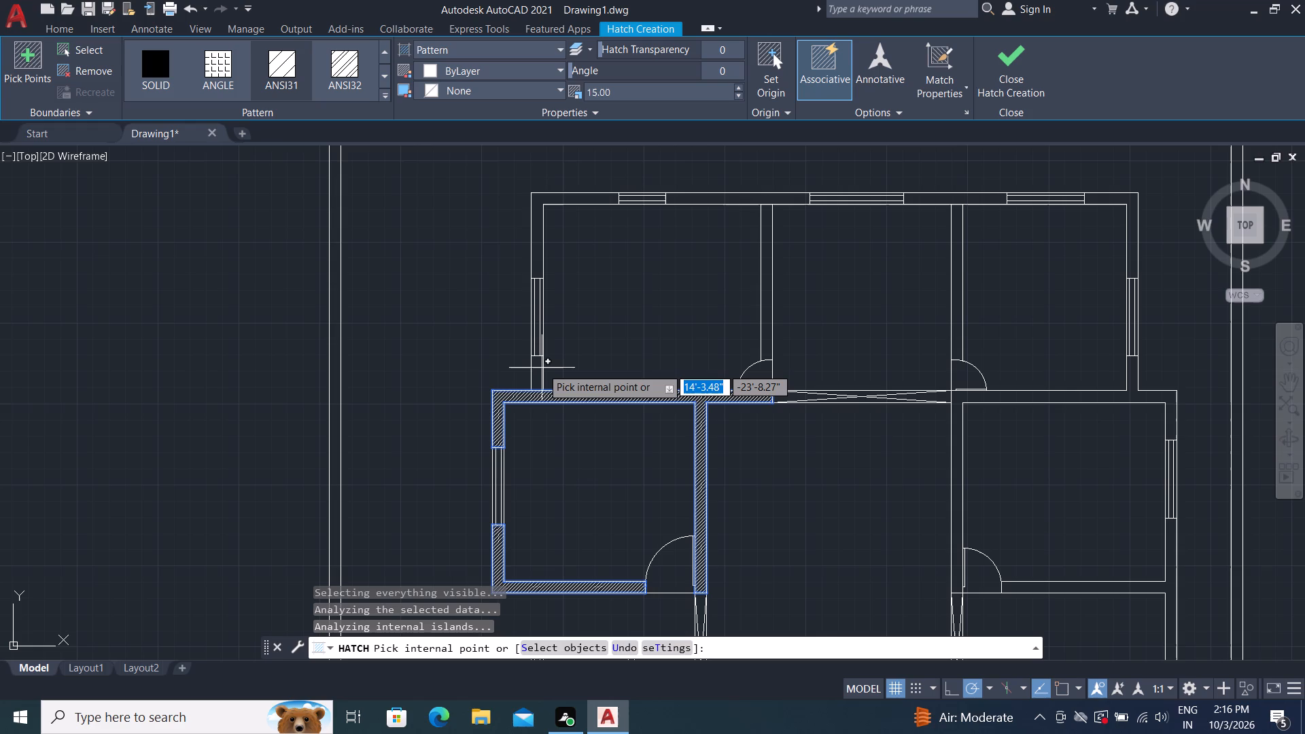
middle_drag(542, 366, 561, 453)
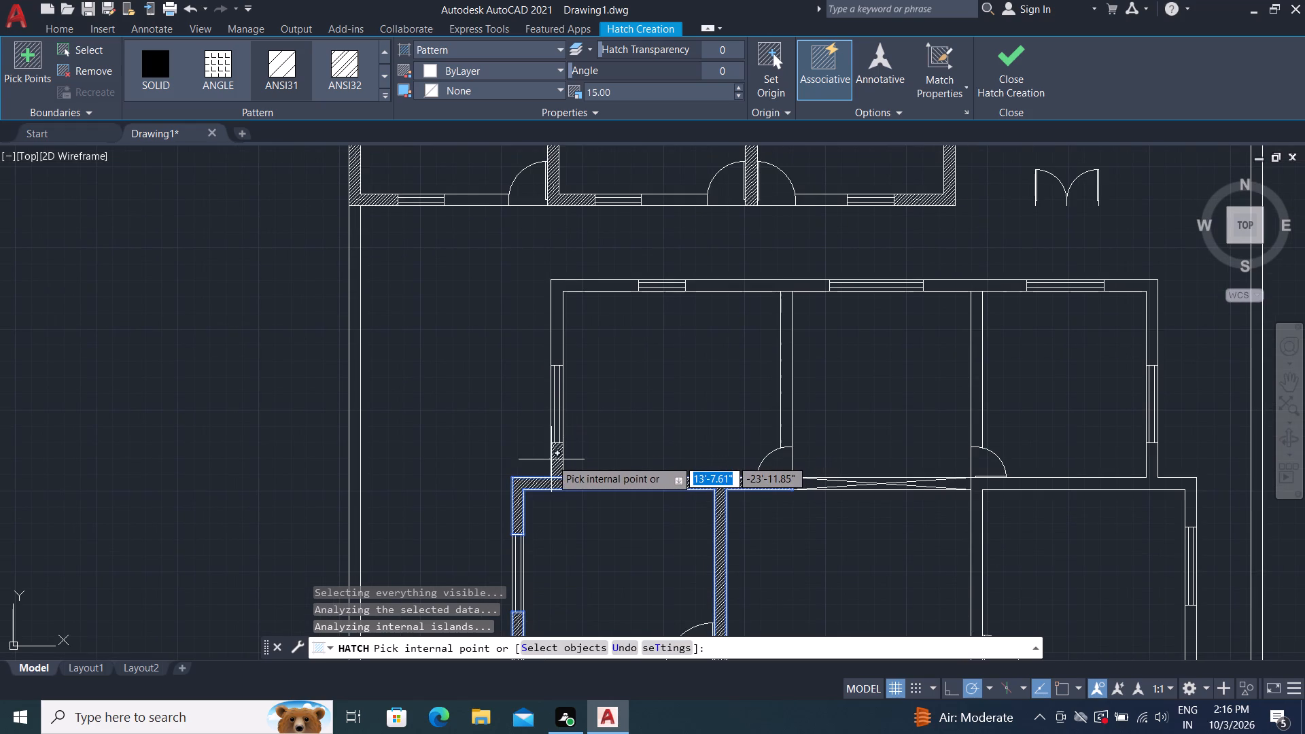
click(556, 457)
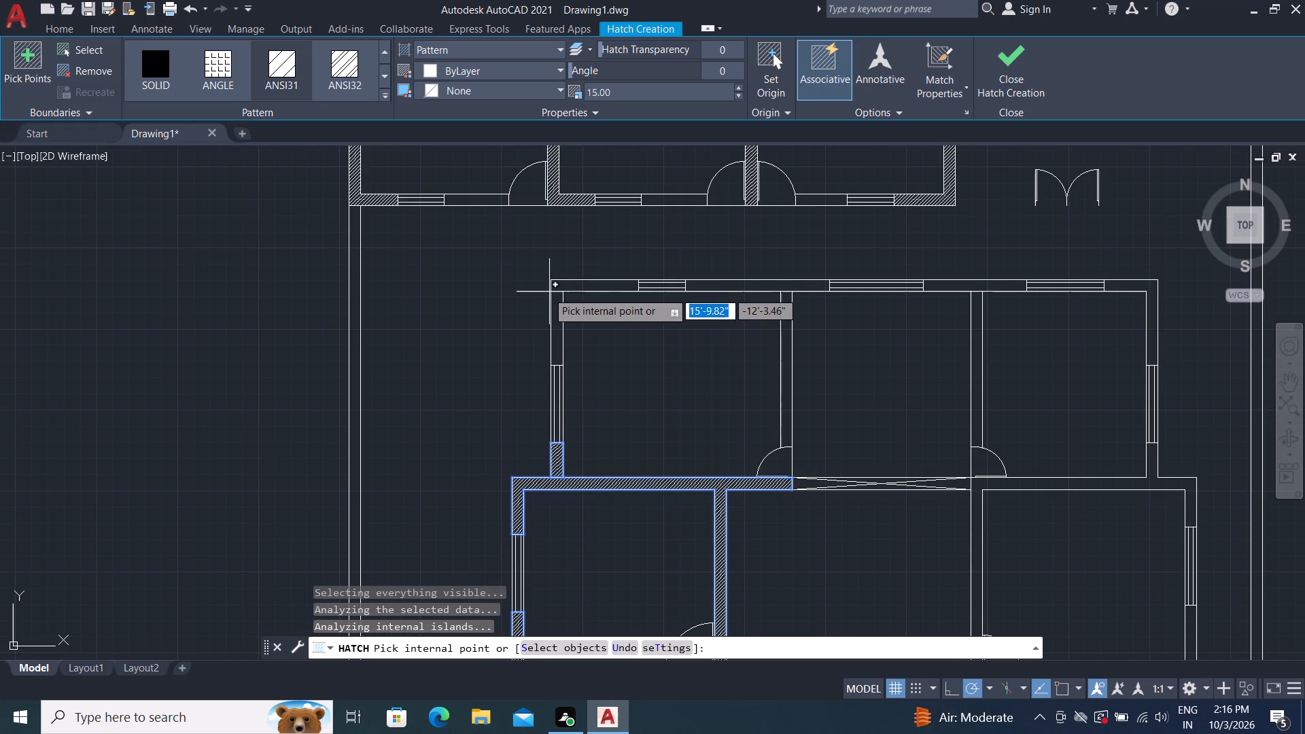
click(557, 303)
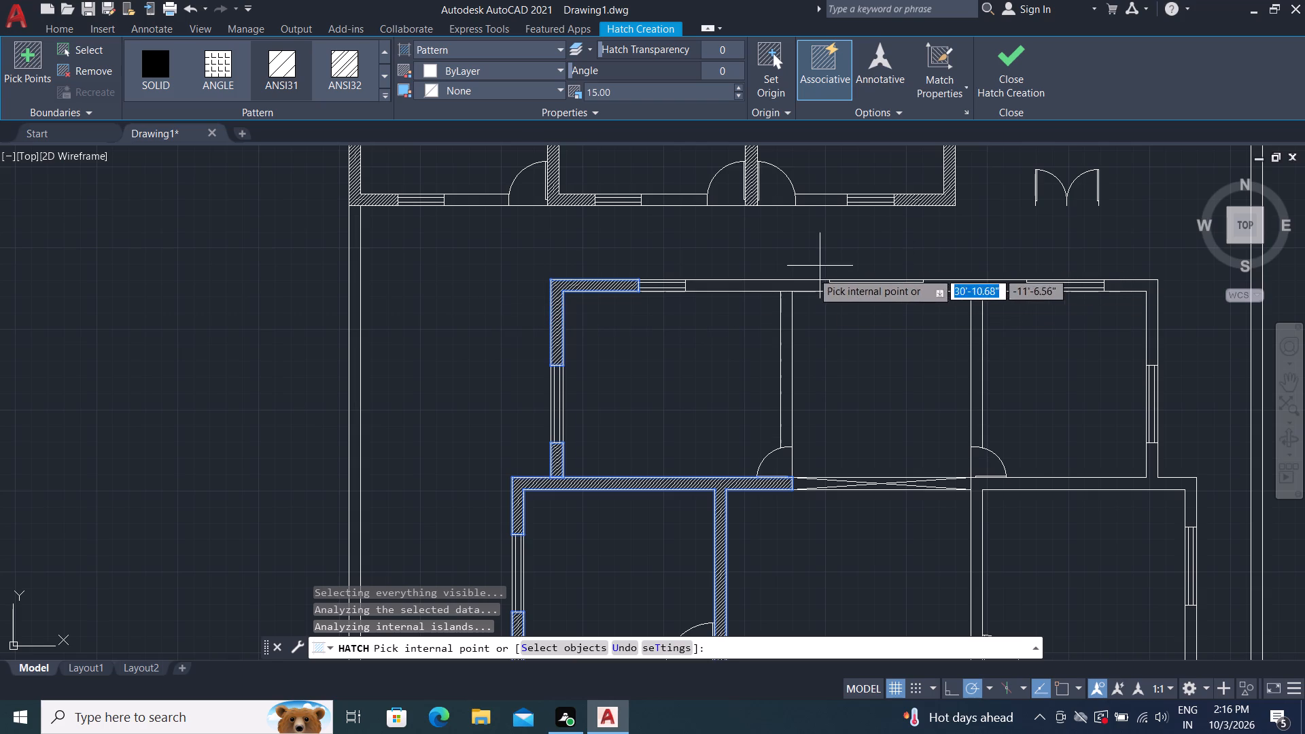
click(786, 287)
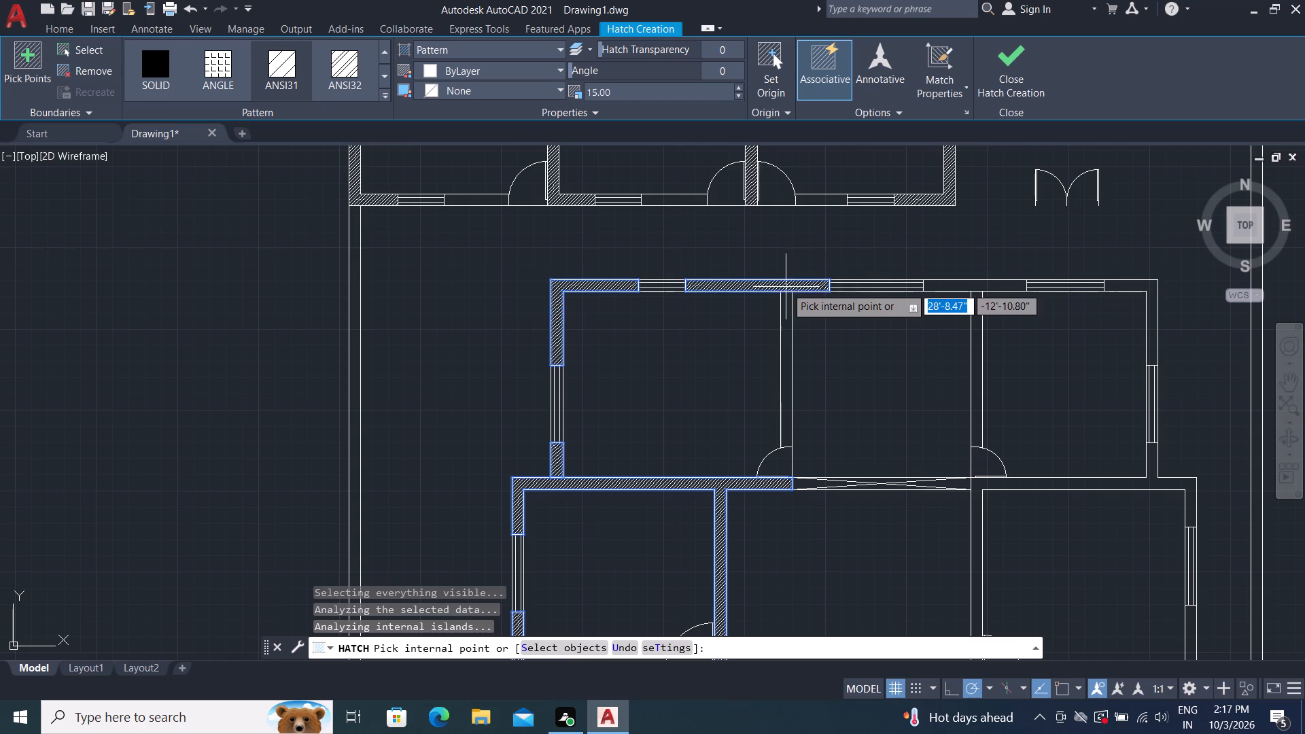
click(786, 310)
Add the outer wall segments of the upper-middle and upper-right rooms and the partition between them to the hatch.
middle_drag(773, 343, 771, 343)
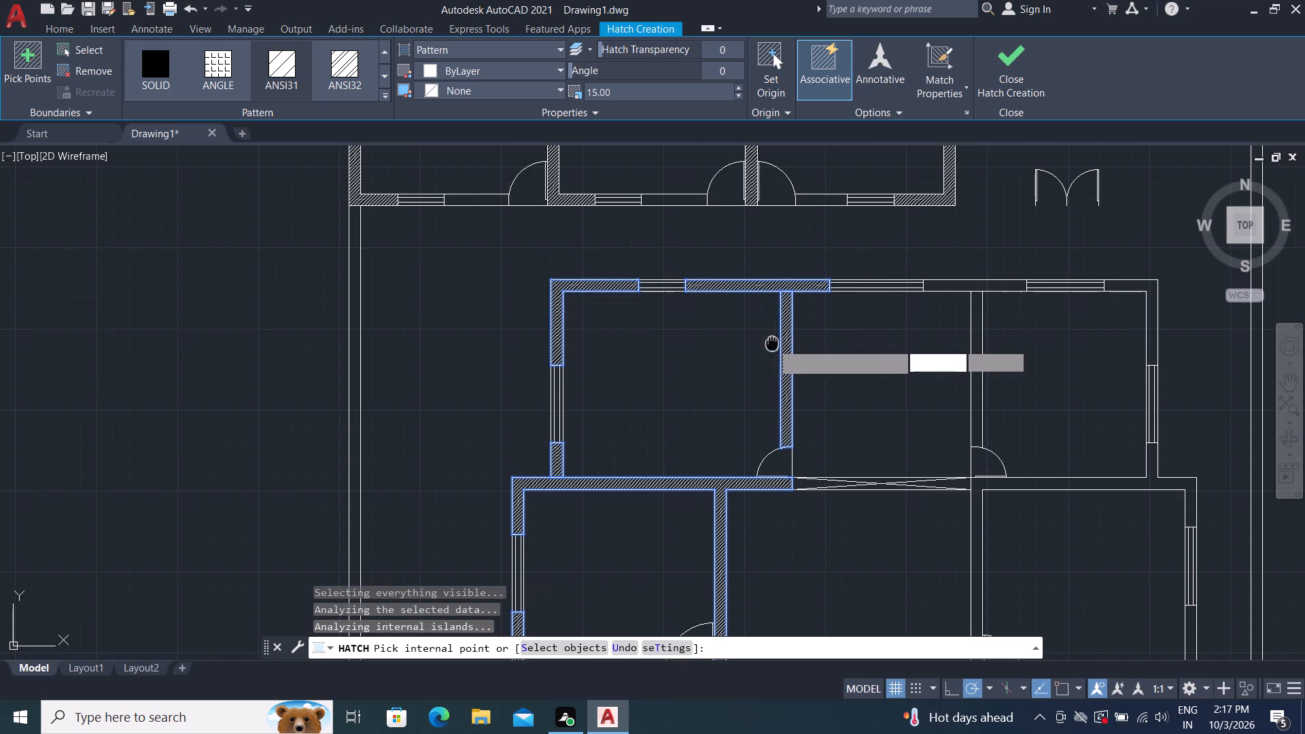
middle_drag(771, 343, 623, 323)
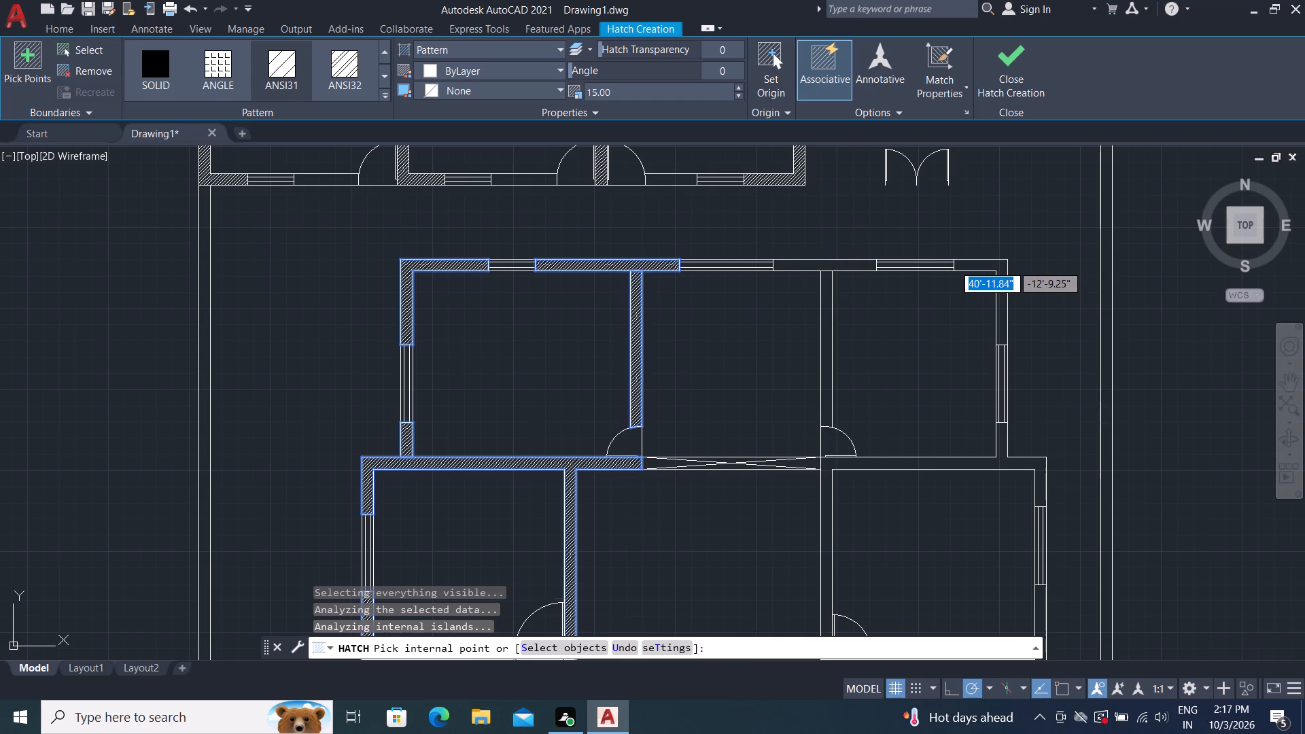
click(826, 264)
click(827, 278)
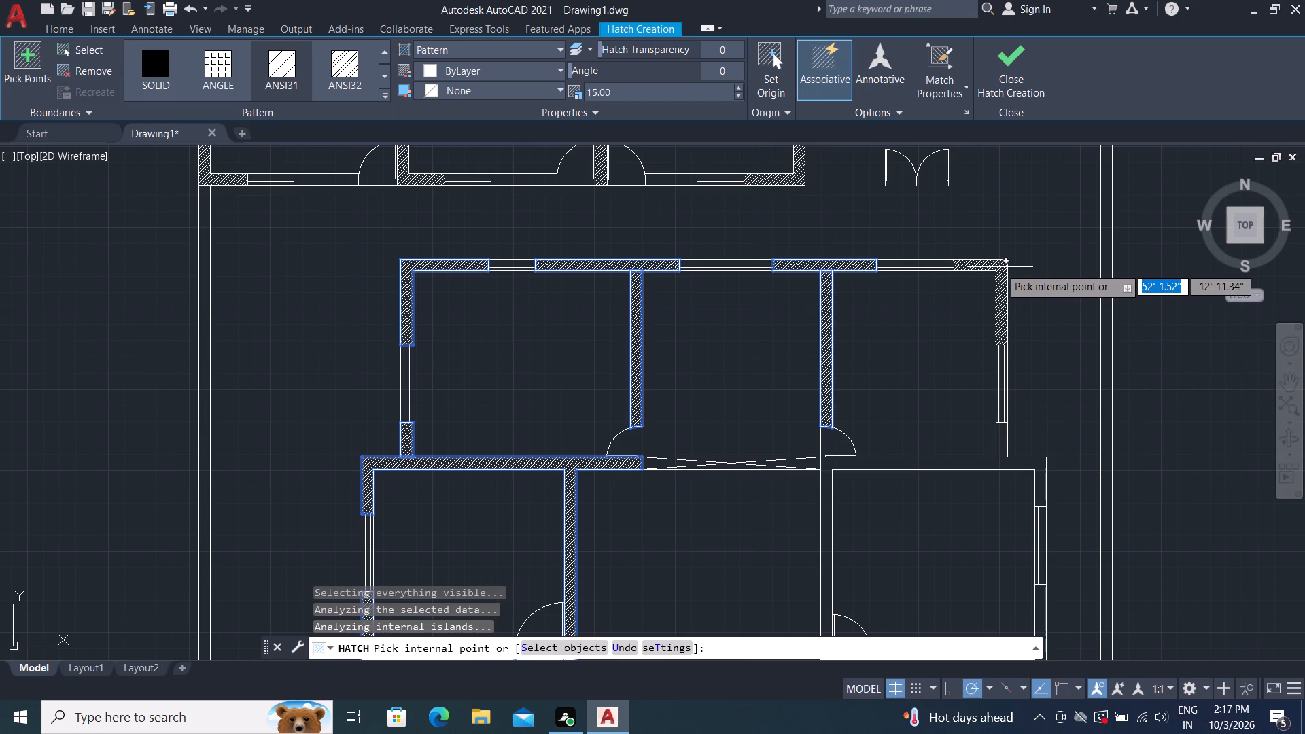
click(1000, 267)
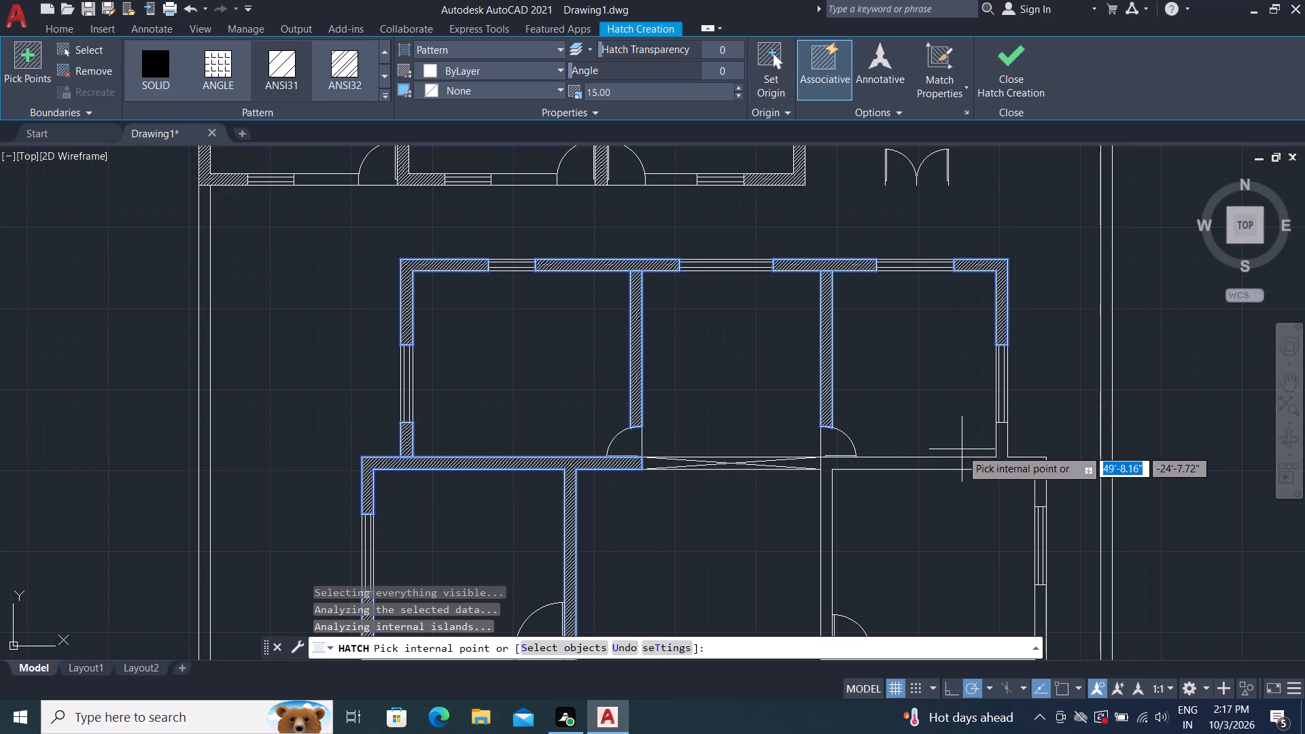
Add the middle-right room's top wall, upper outer corner and partition with the central hall to the hatch.
middle_drag(940, 473, 909, 317)
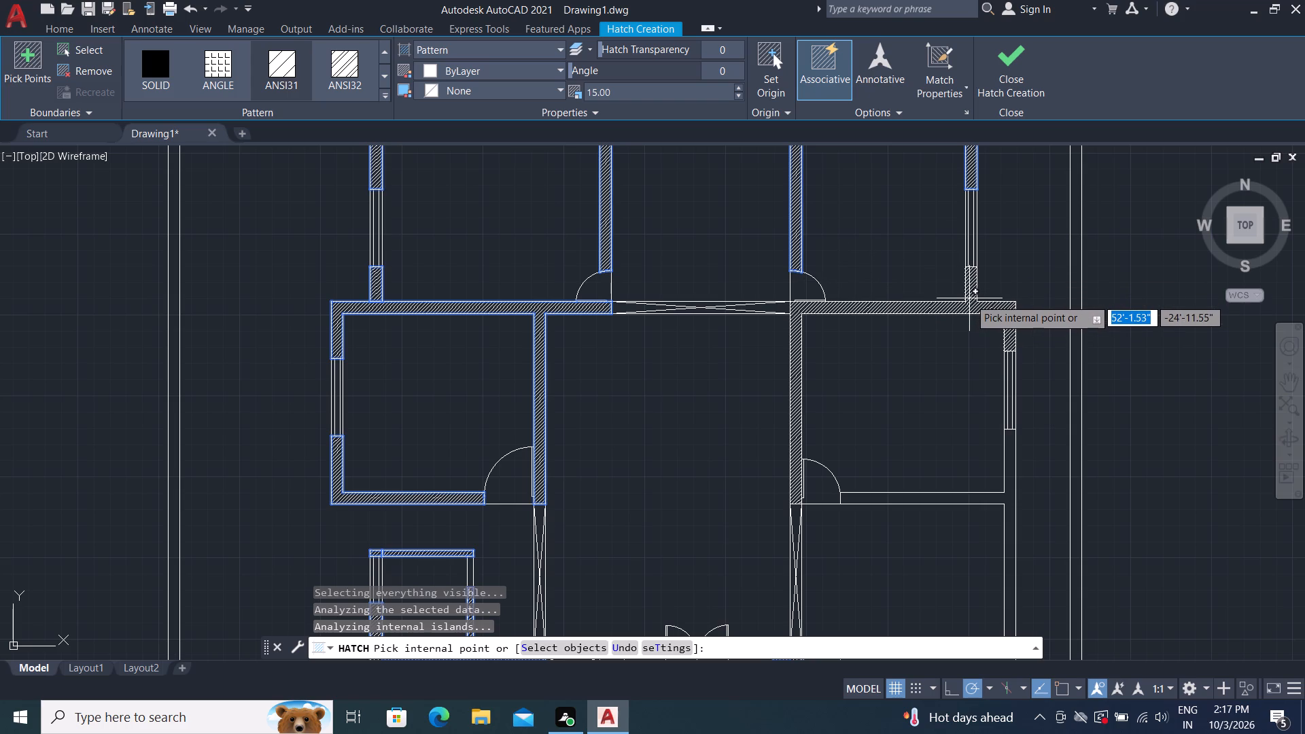
click(969, 298)
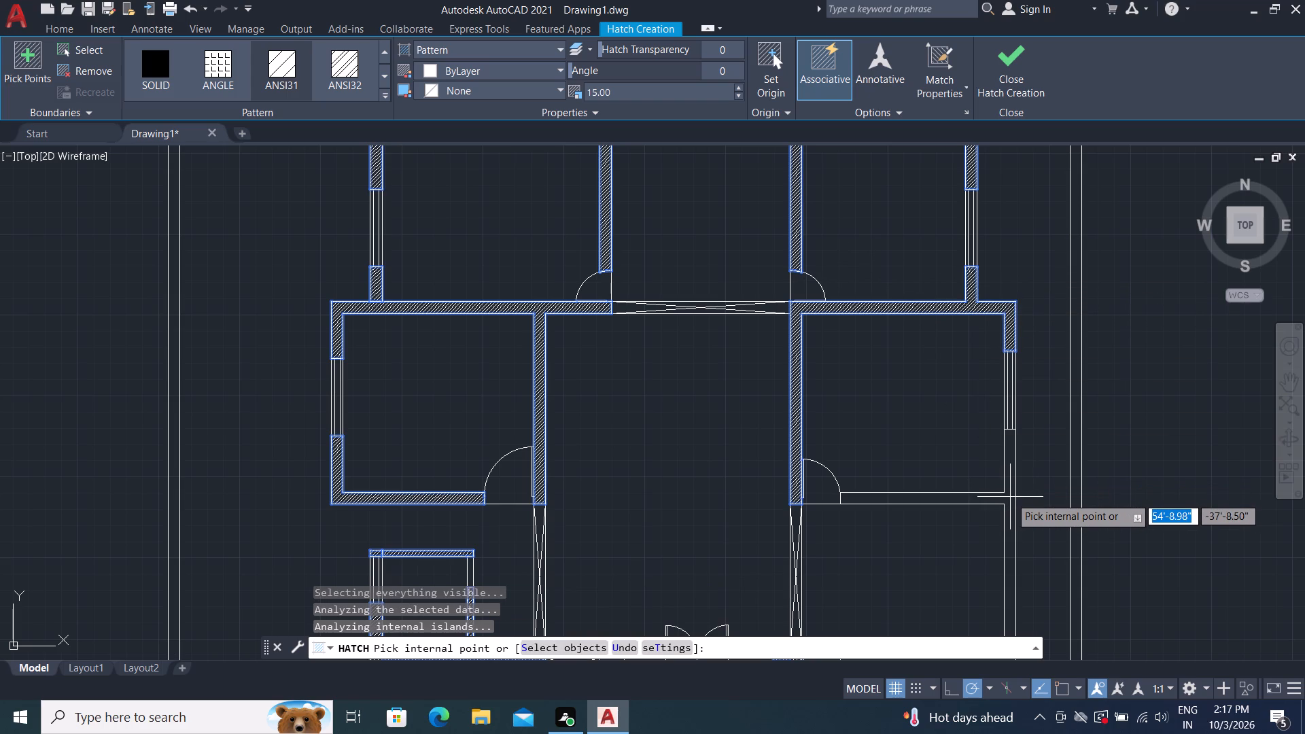
click(1010, 497)
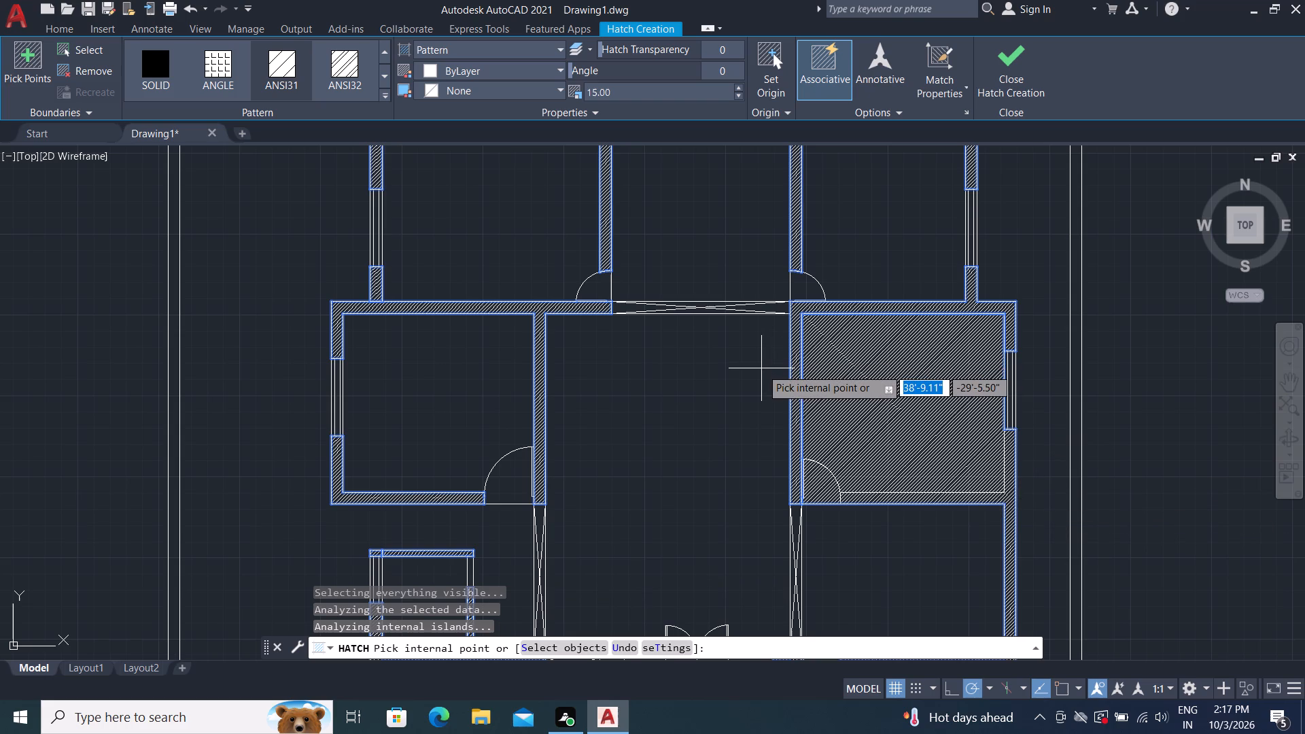
key(ctrl+z)
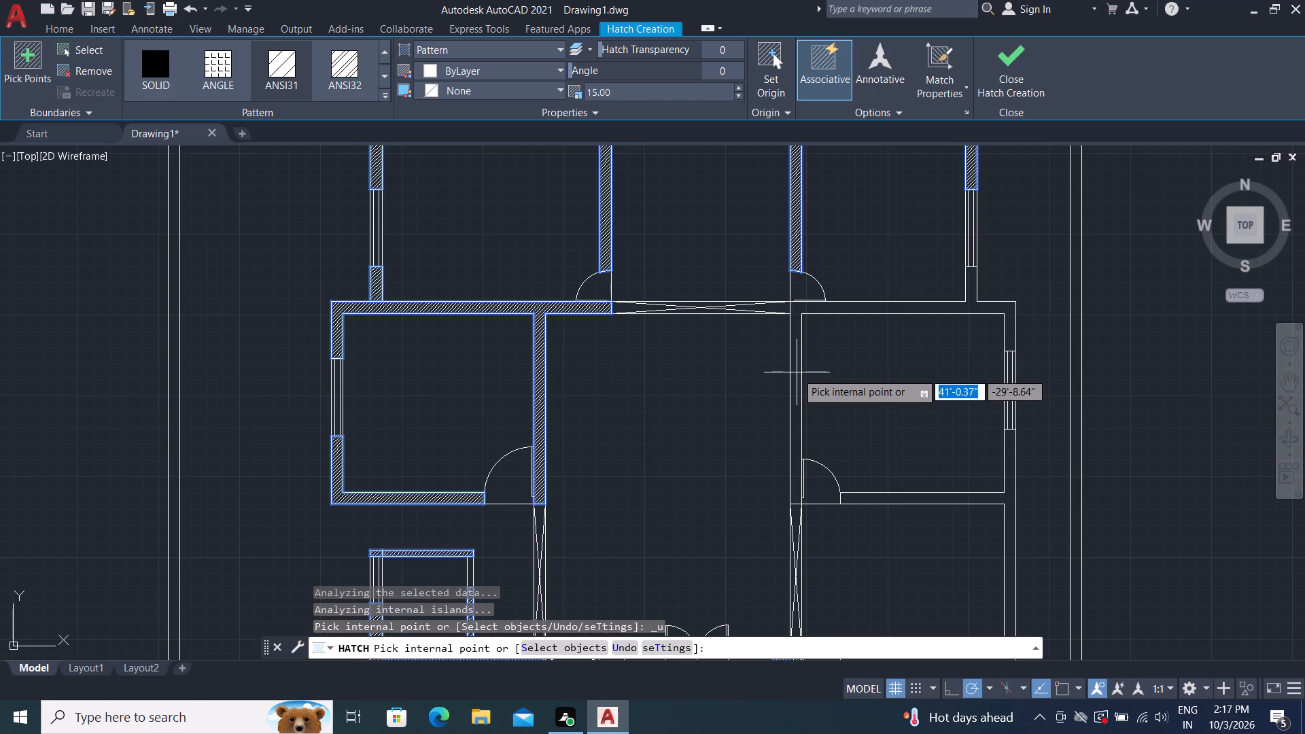
click(795, 312)
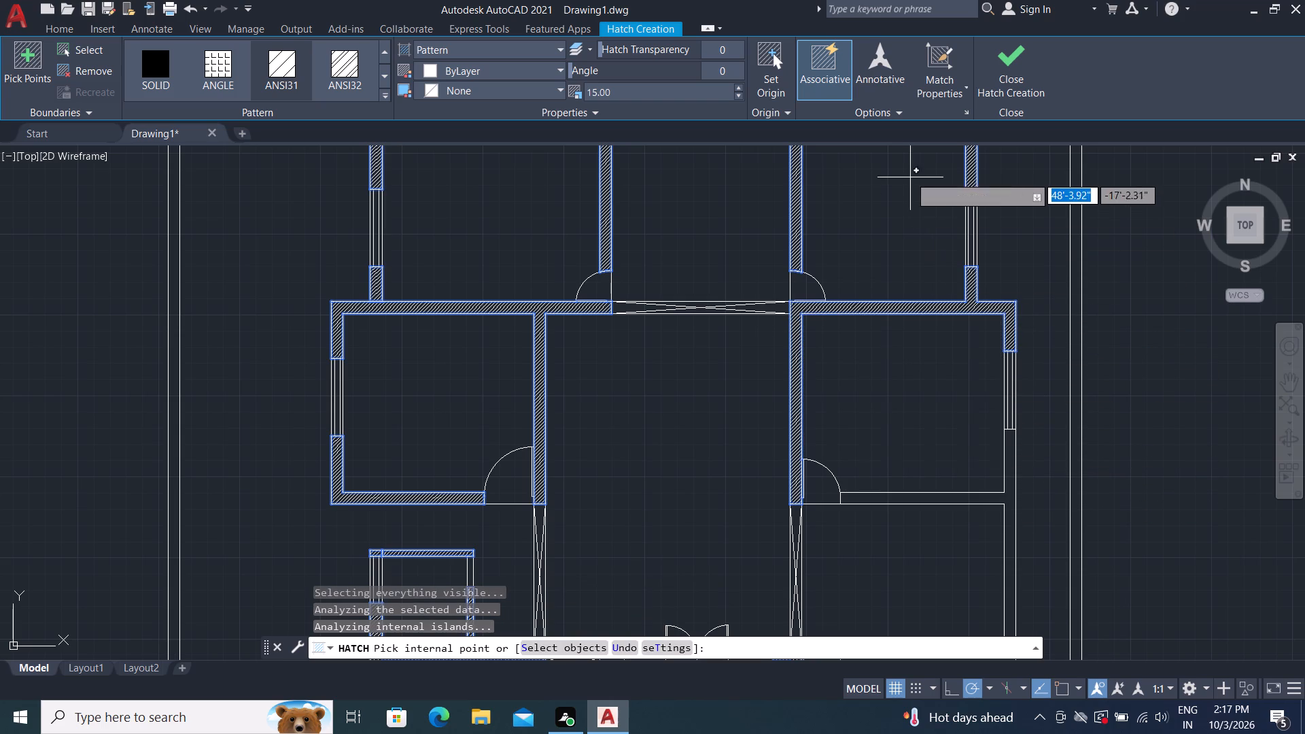
Add the seating room's partition with the entrance, outer bottom corner and front wall segment beside the door, and end the hatch.
scroll(911, 181, down, 1)
middle_drag(912, 201, 870, 53)
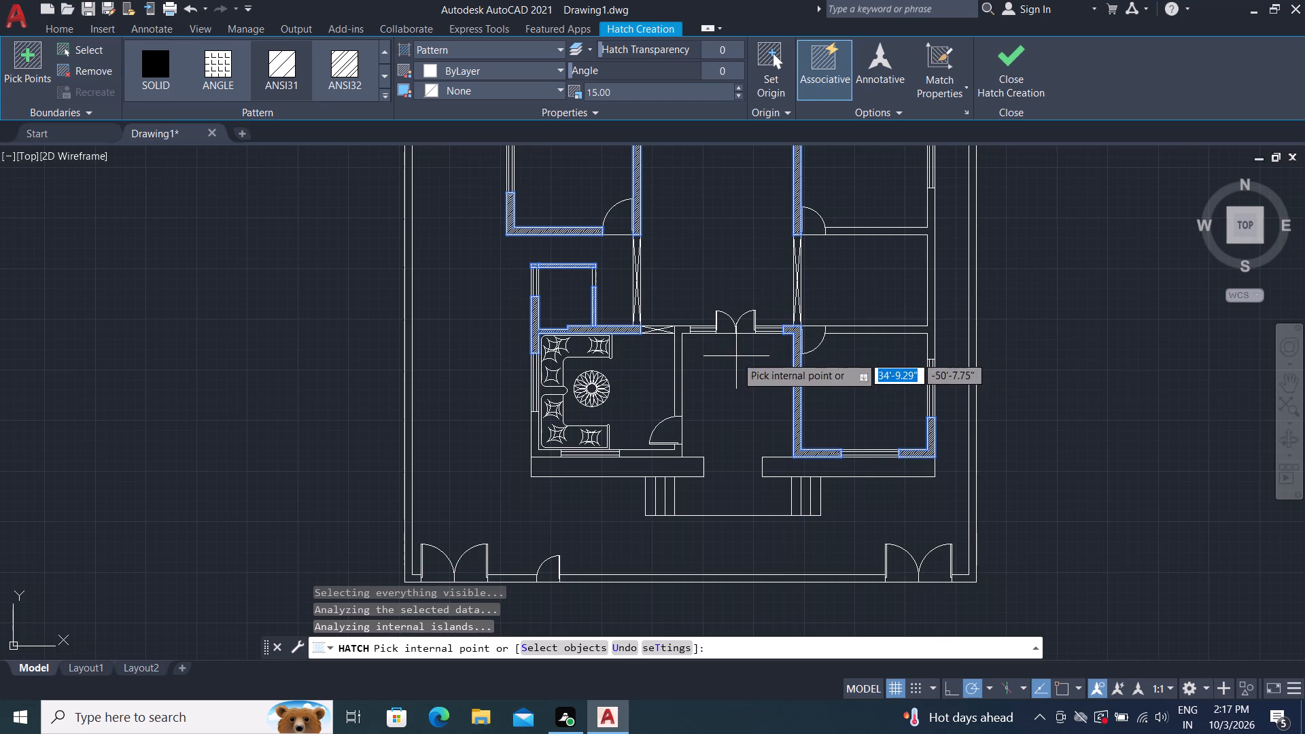
scroll(679, 344, up, 1)
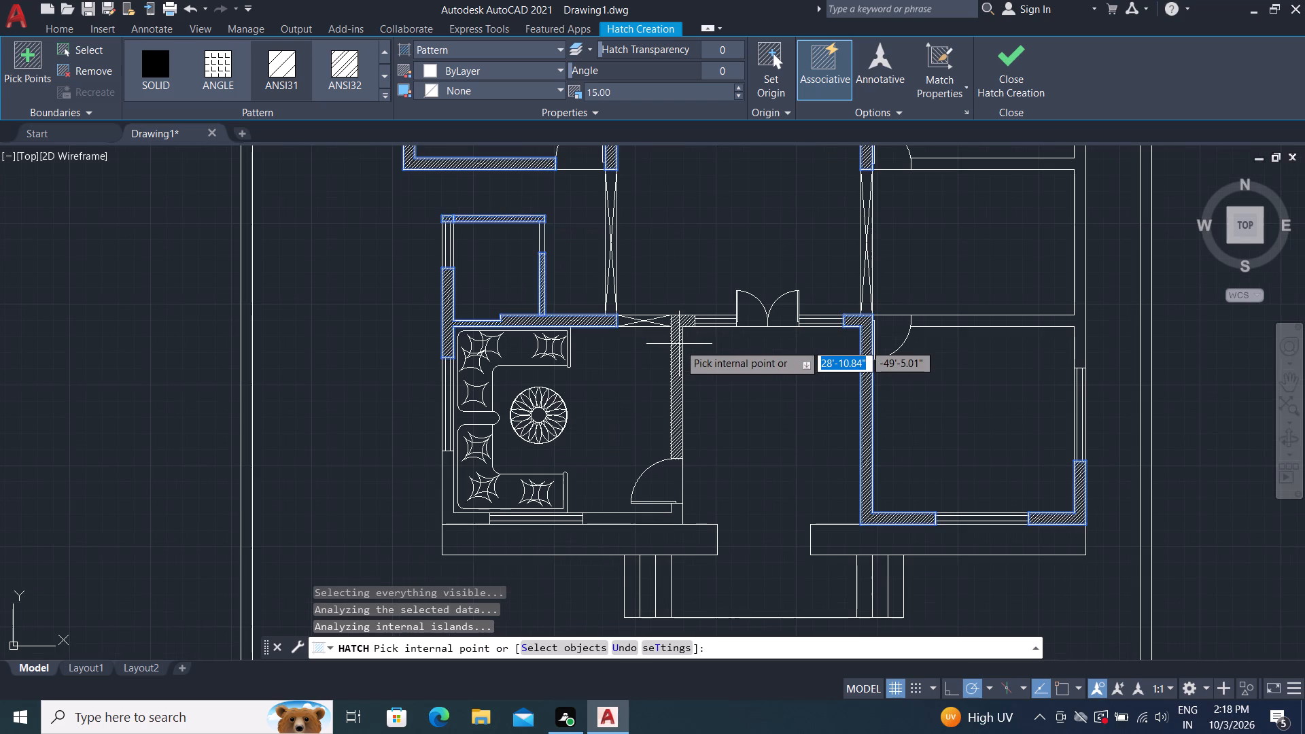
click(680, 343)
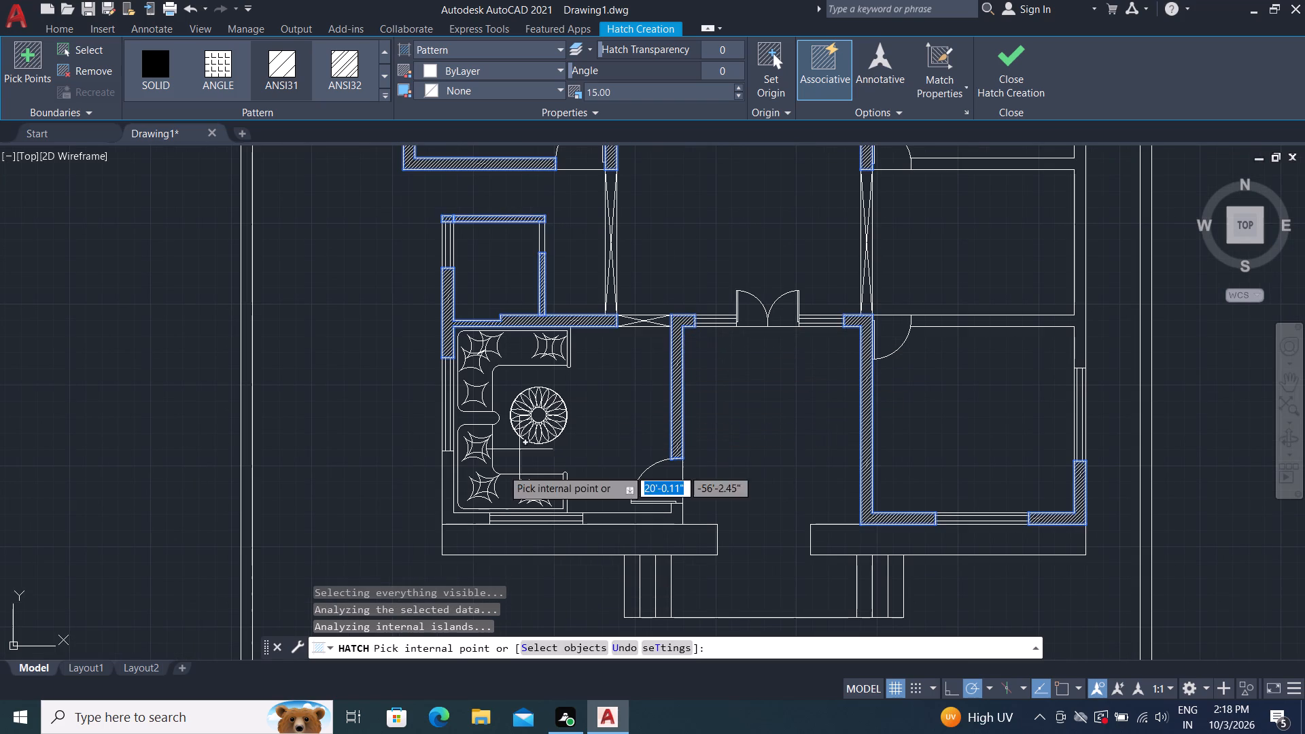
click(451, 504)
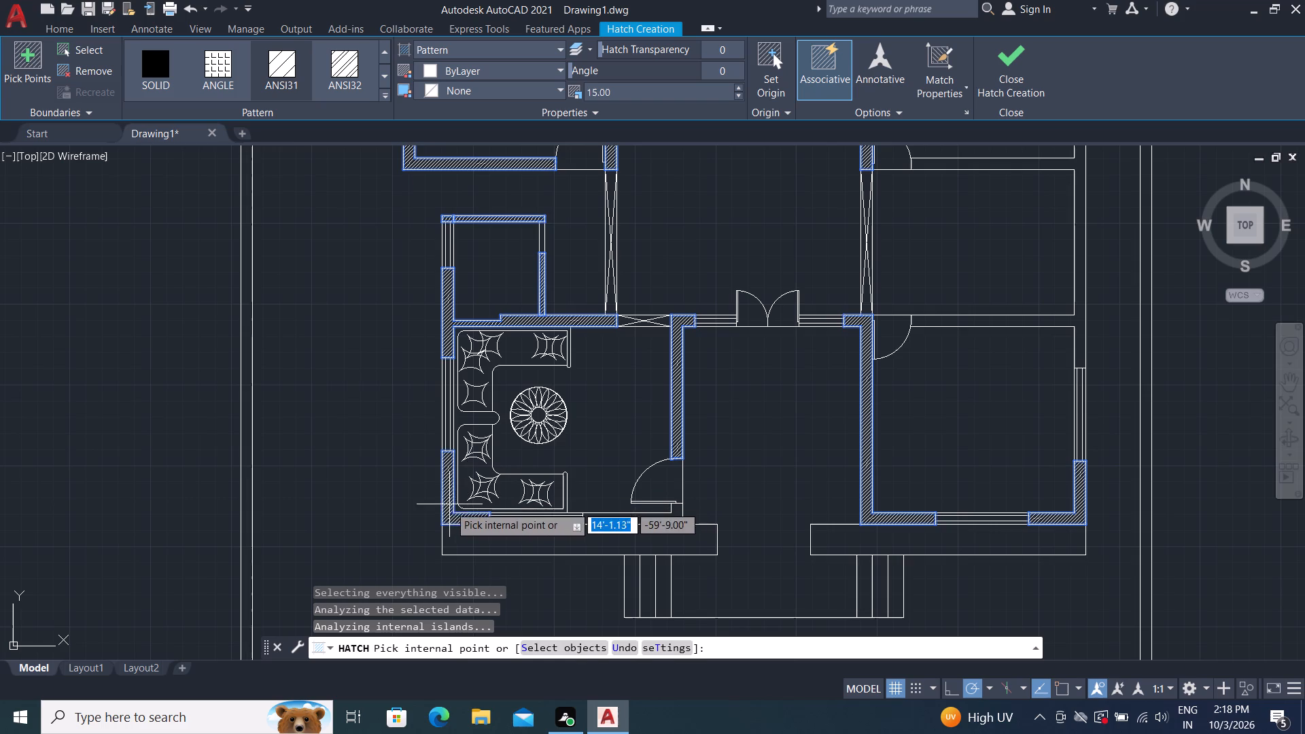
click(642, 517)
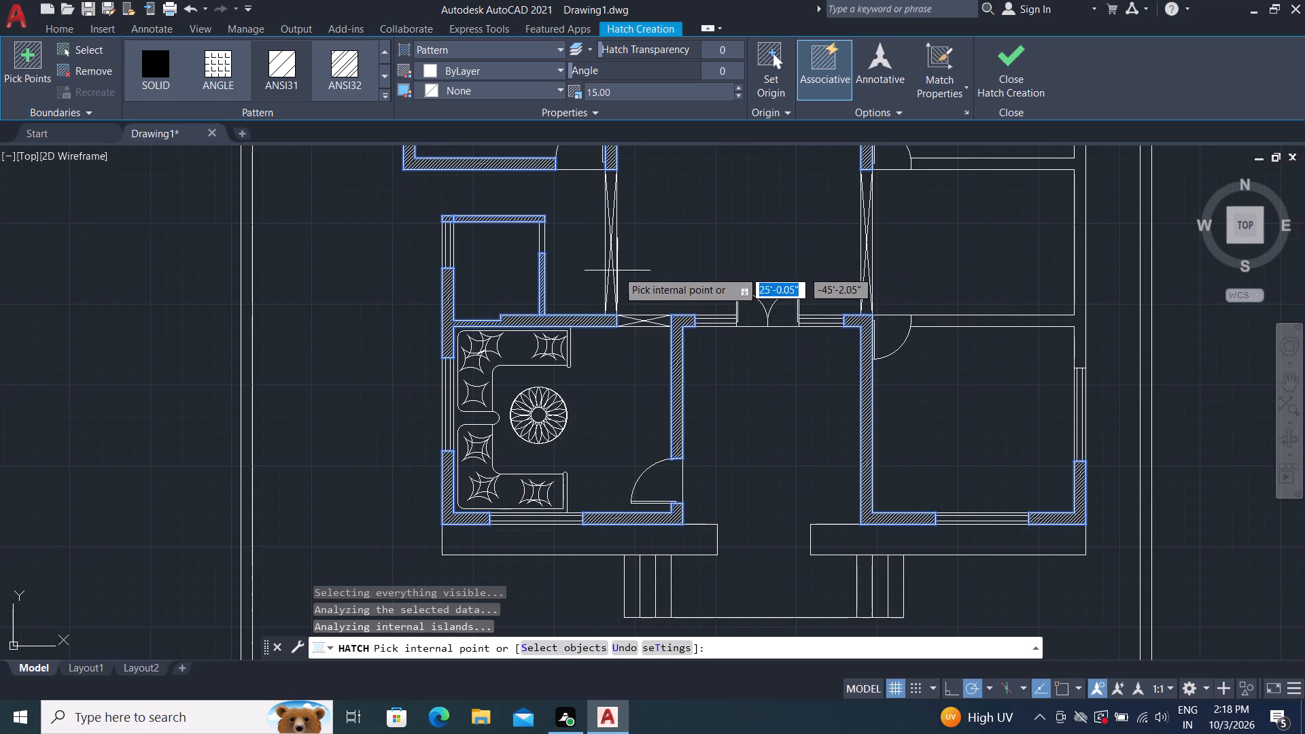
scroll(699, 268, up, 1)
middle_drag(699, 268, 707, 457)
scroll(714, 415, down, 1)
middle_drag(746, 362, 701, 584)
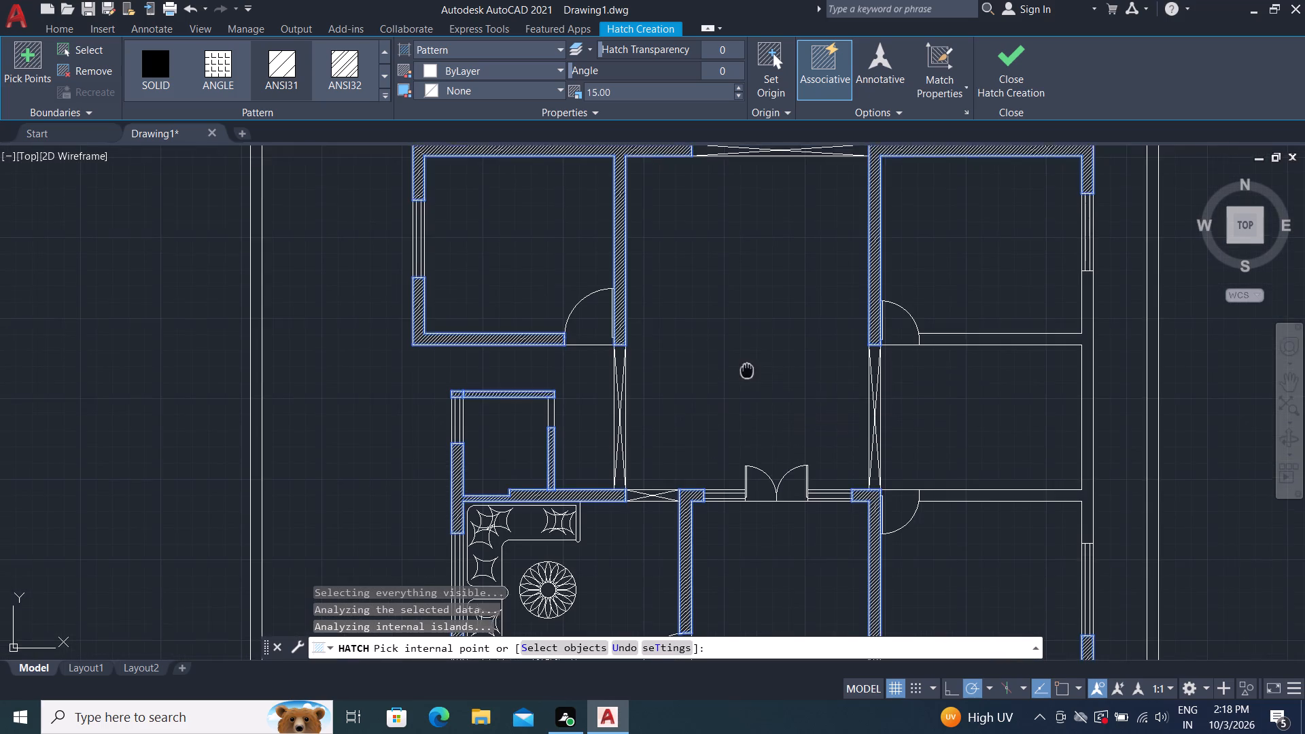
middle_drag(701, 584, 686, 632)
middle_drag(677, 462, 665, 335)
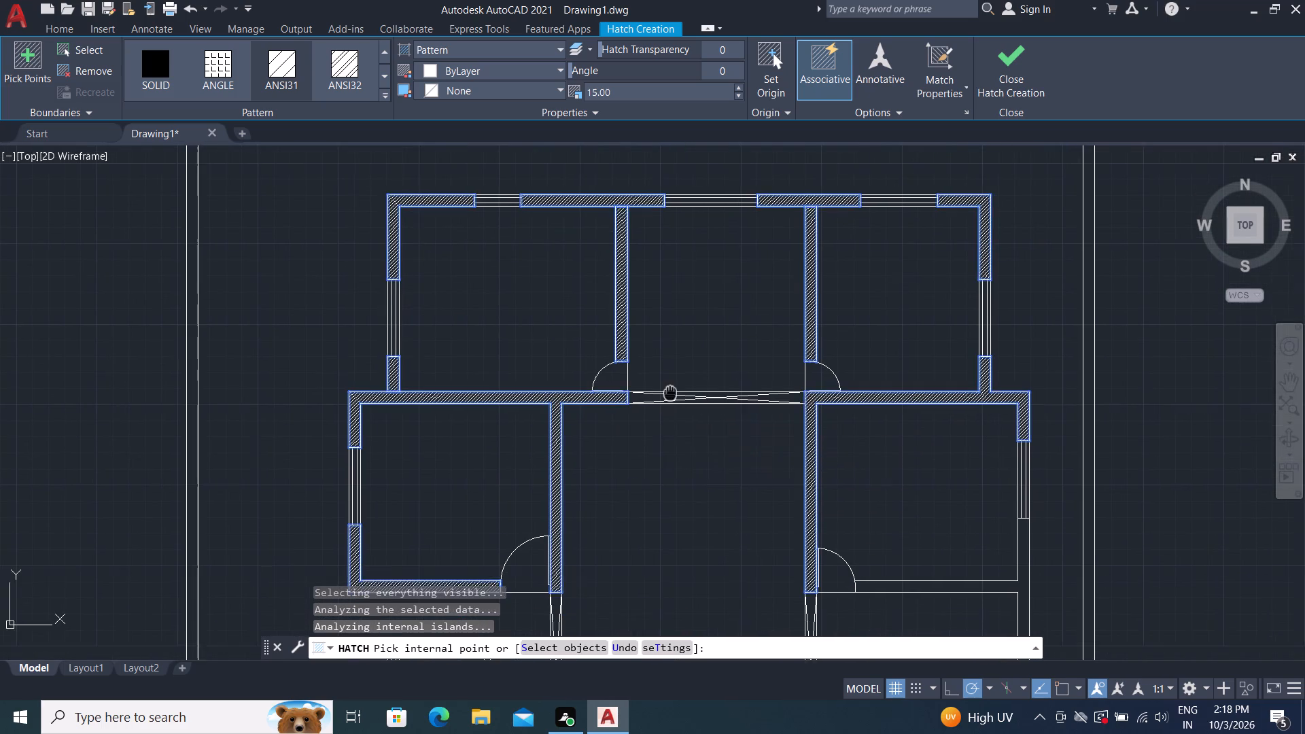
middle_drag(665, 335, 650, 273)
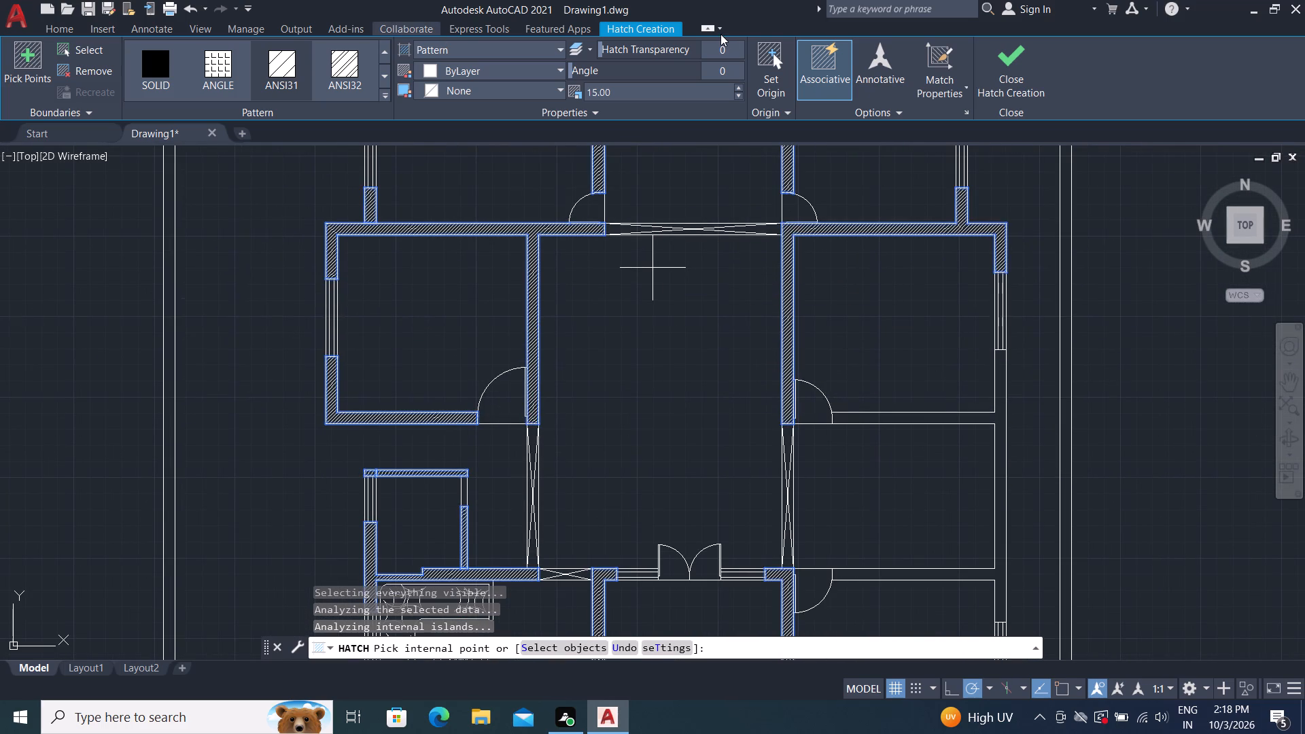
key(Escape)
Extend the wall lines above and below the space between the middle-right and lower-right rooms to the outer wall line.
text(EX)
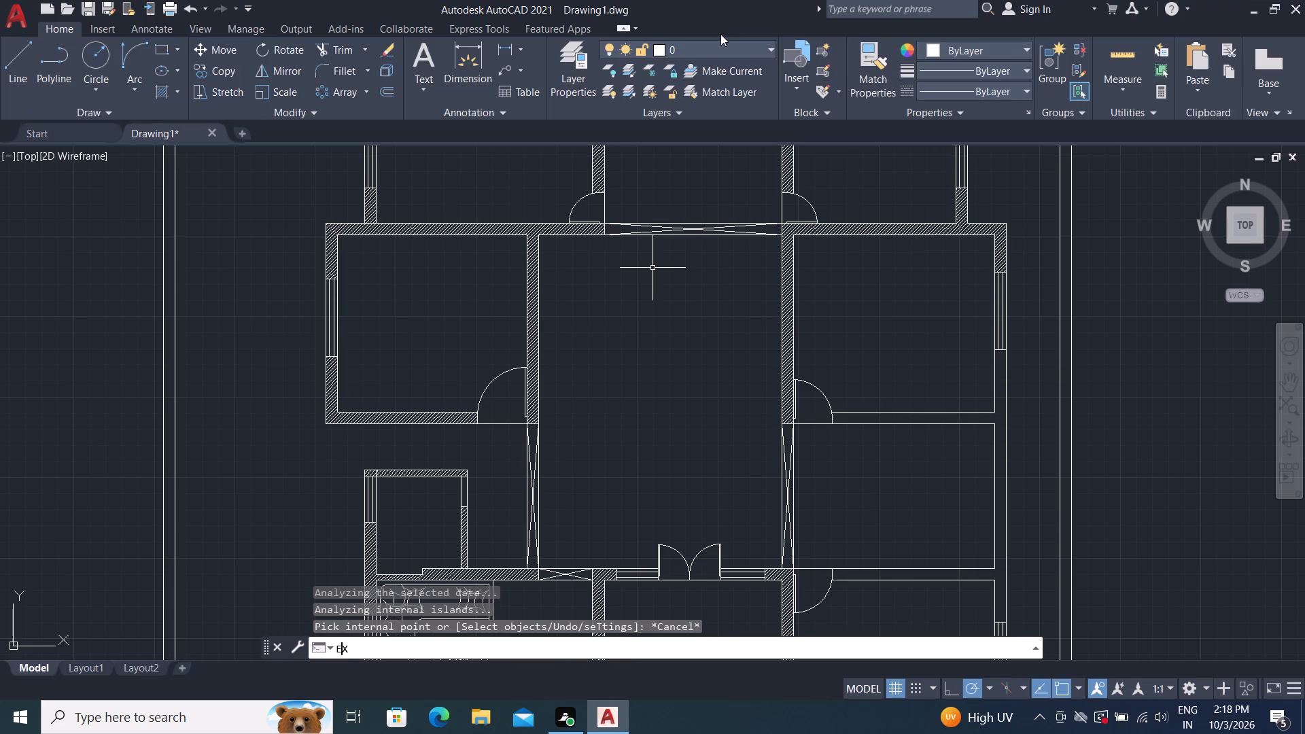
key(space)
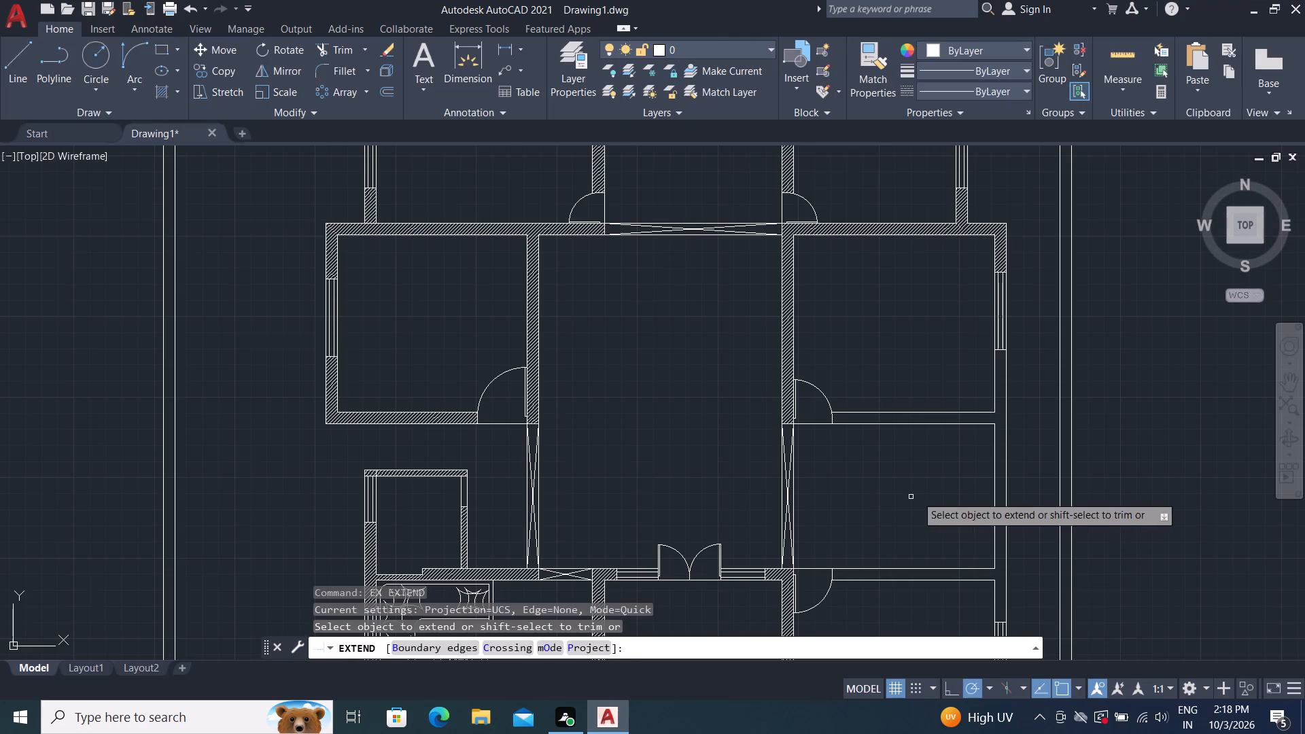
click(992, 425)
click(980, 425)
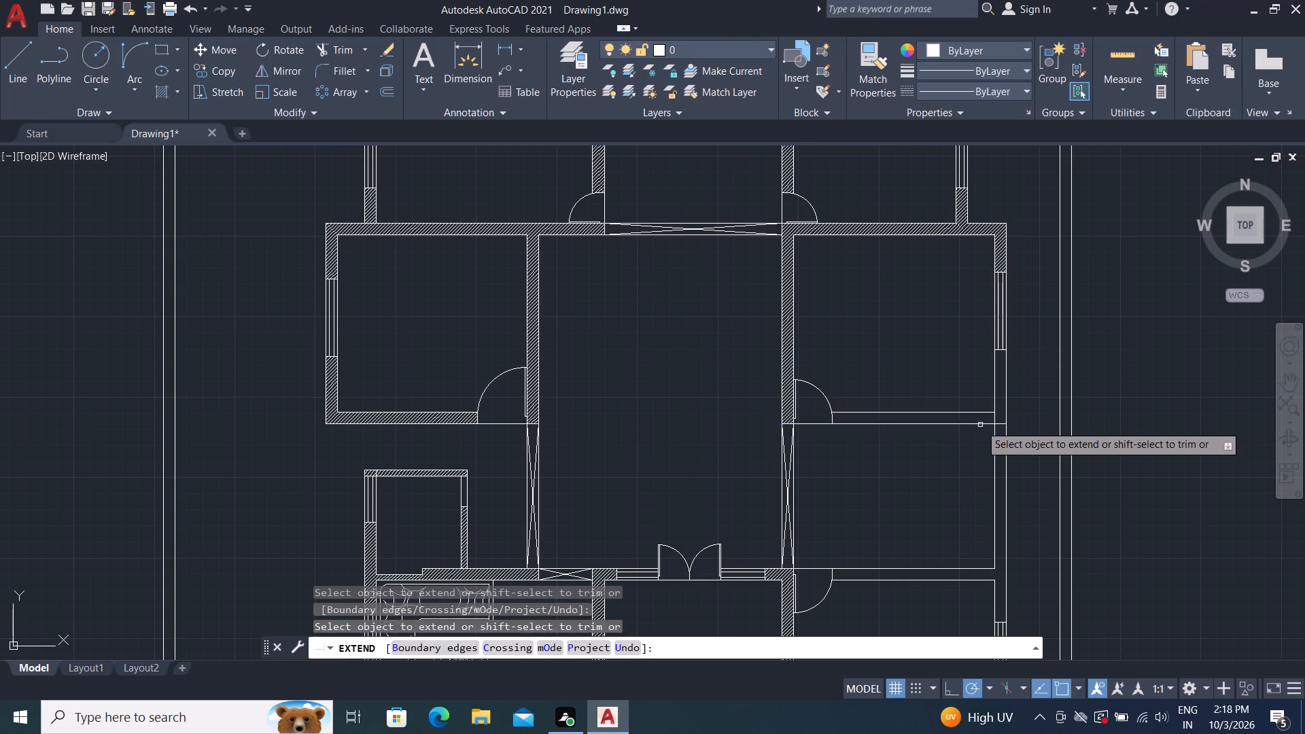
click(984, 565)
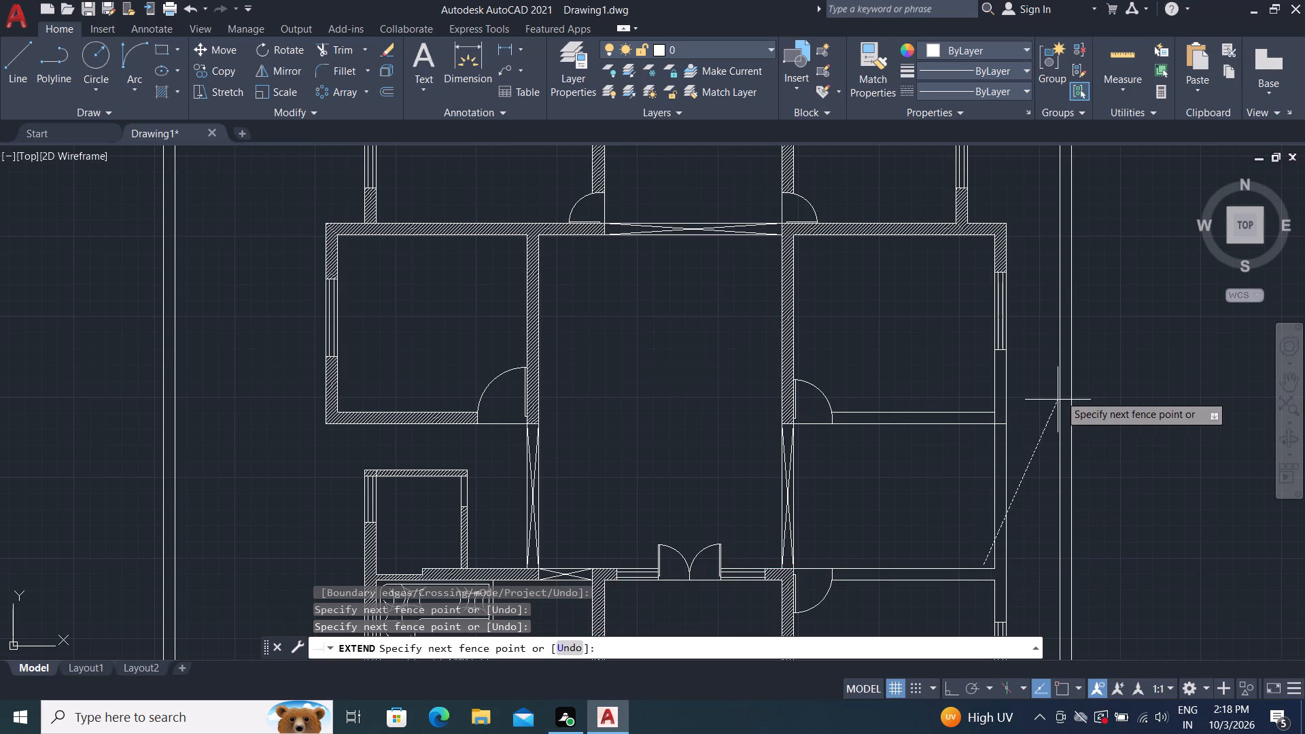
click(880, 485)
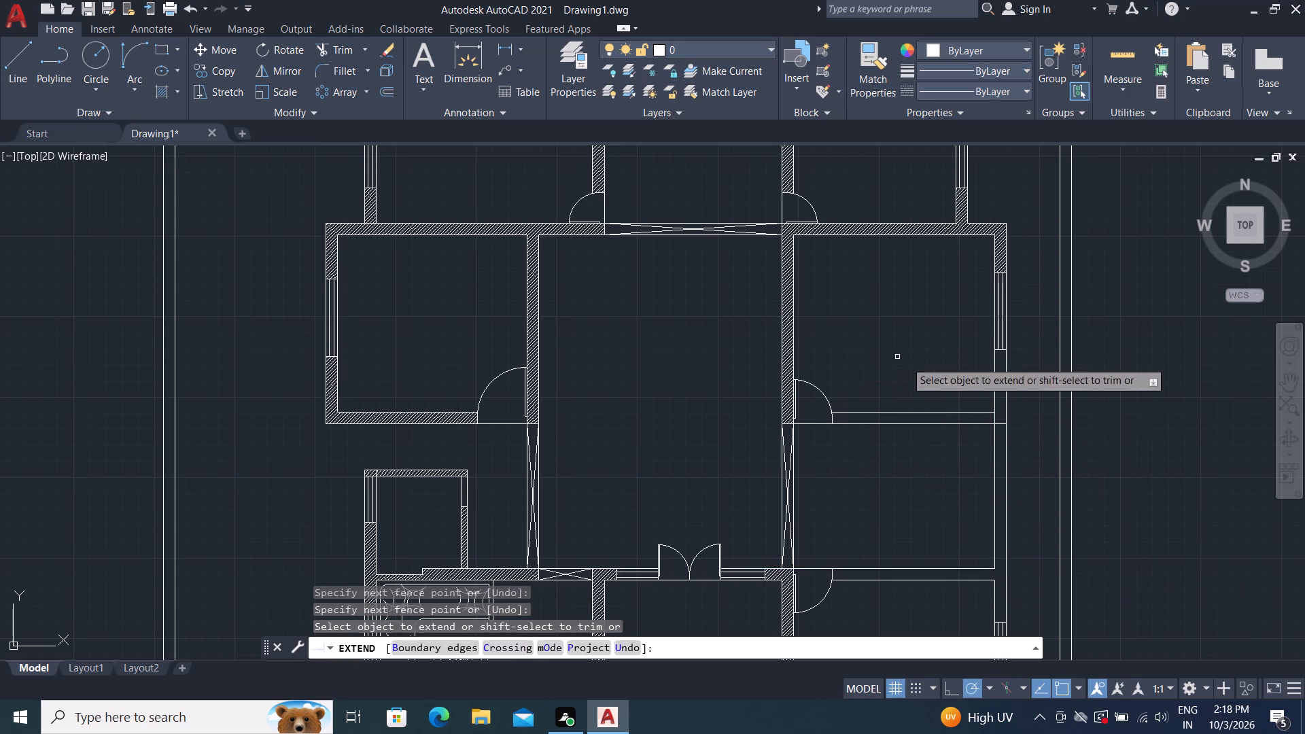
click(977, 567)
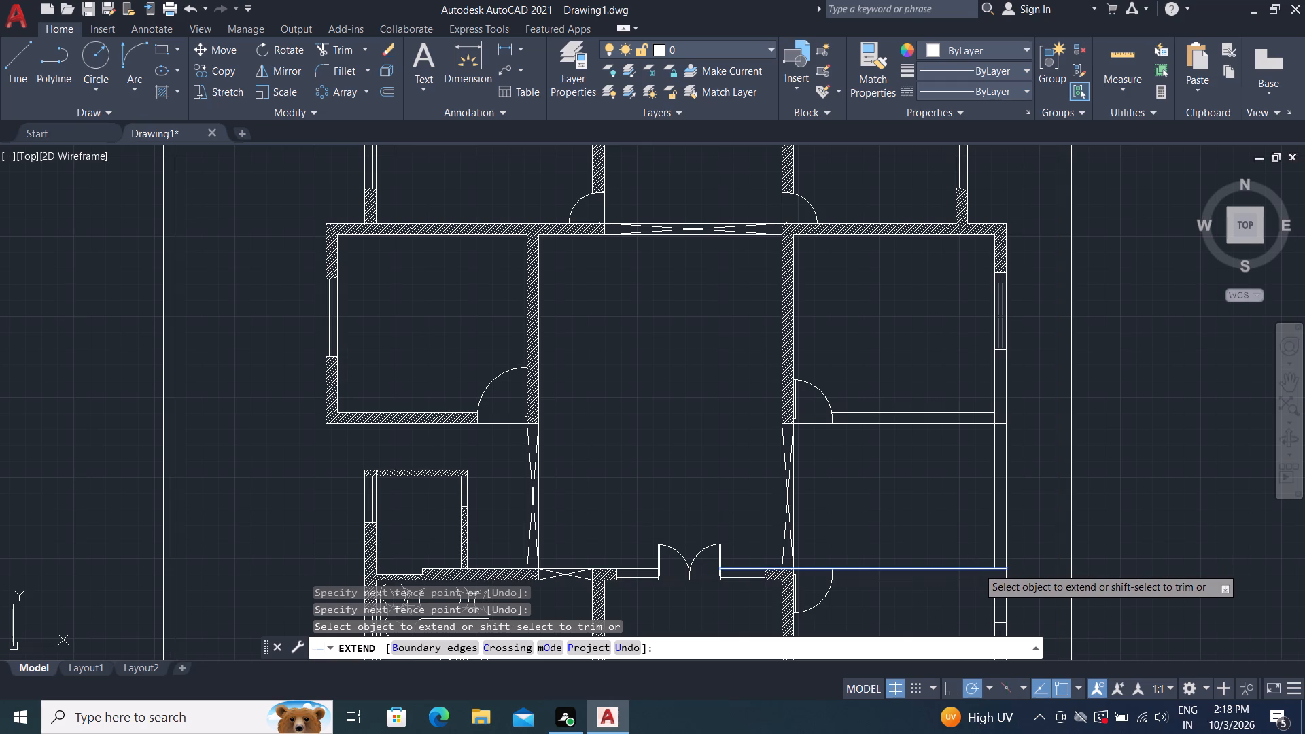
key(Escape)
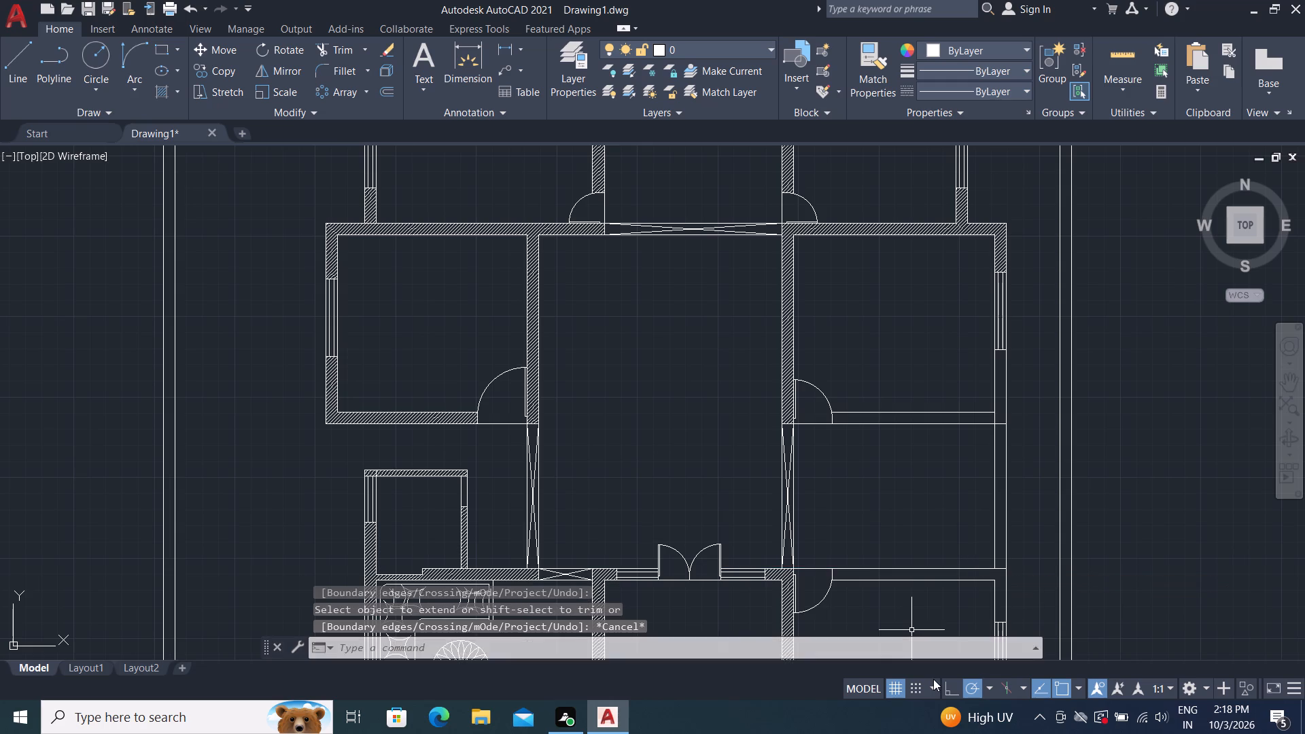
Hatch the middle-right room's bottom wall and lower outer corner, and the lower-right room's top wall and upper outer corner.
key(h)
key(space)
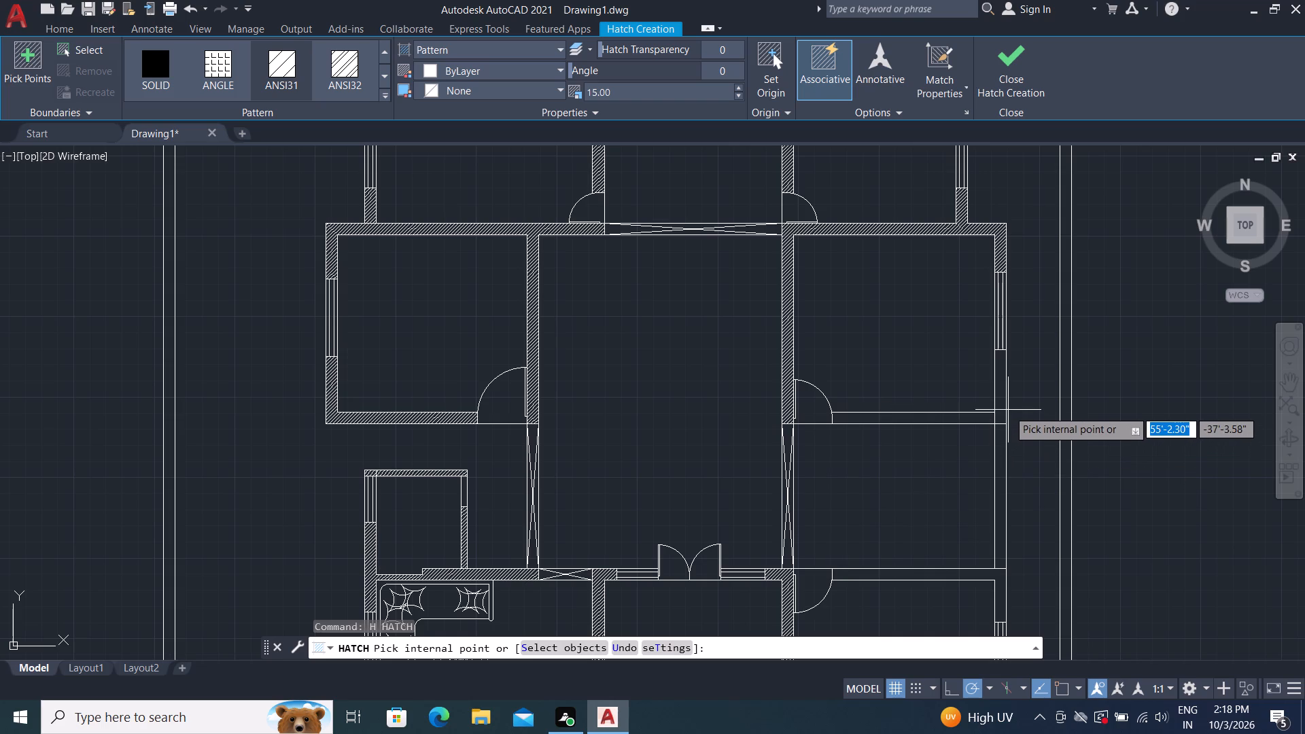
click(998, 394)
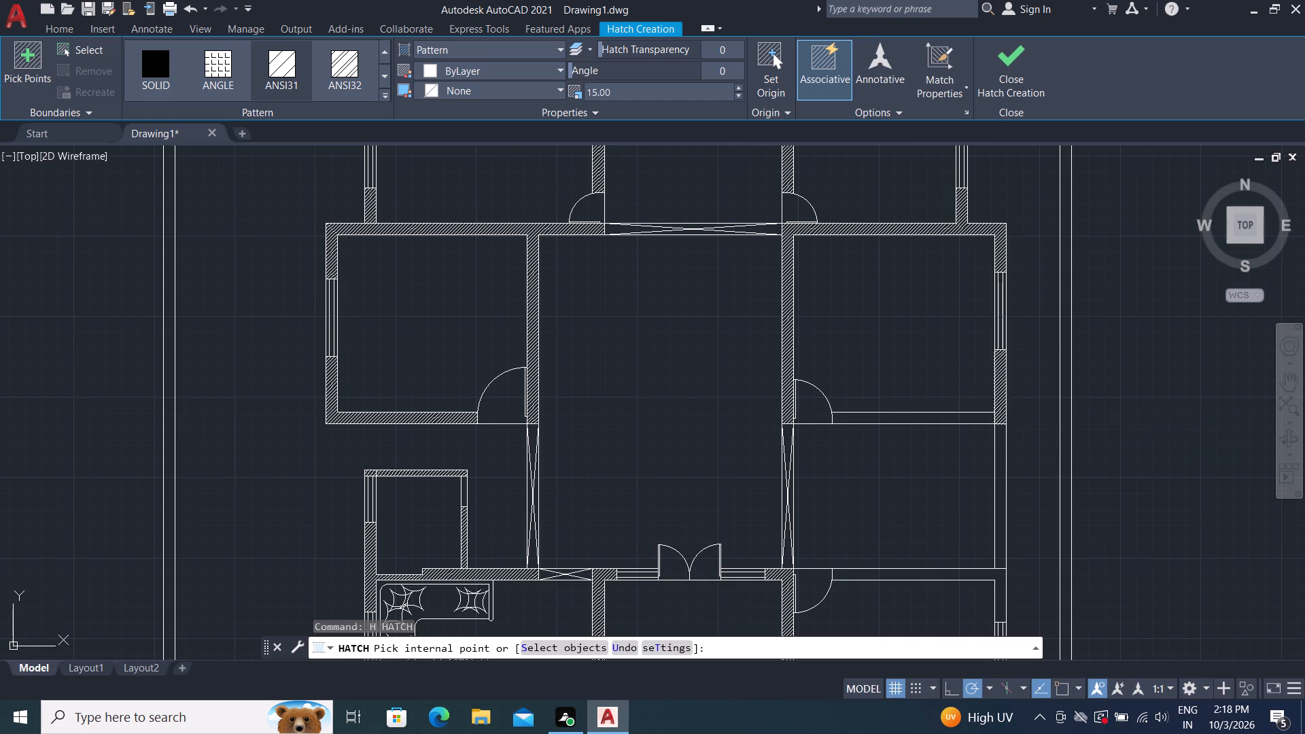
click(935, 414)
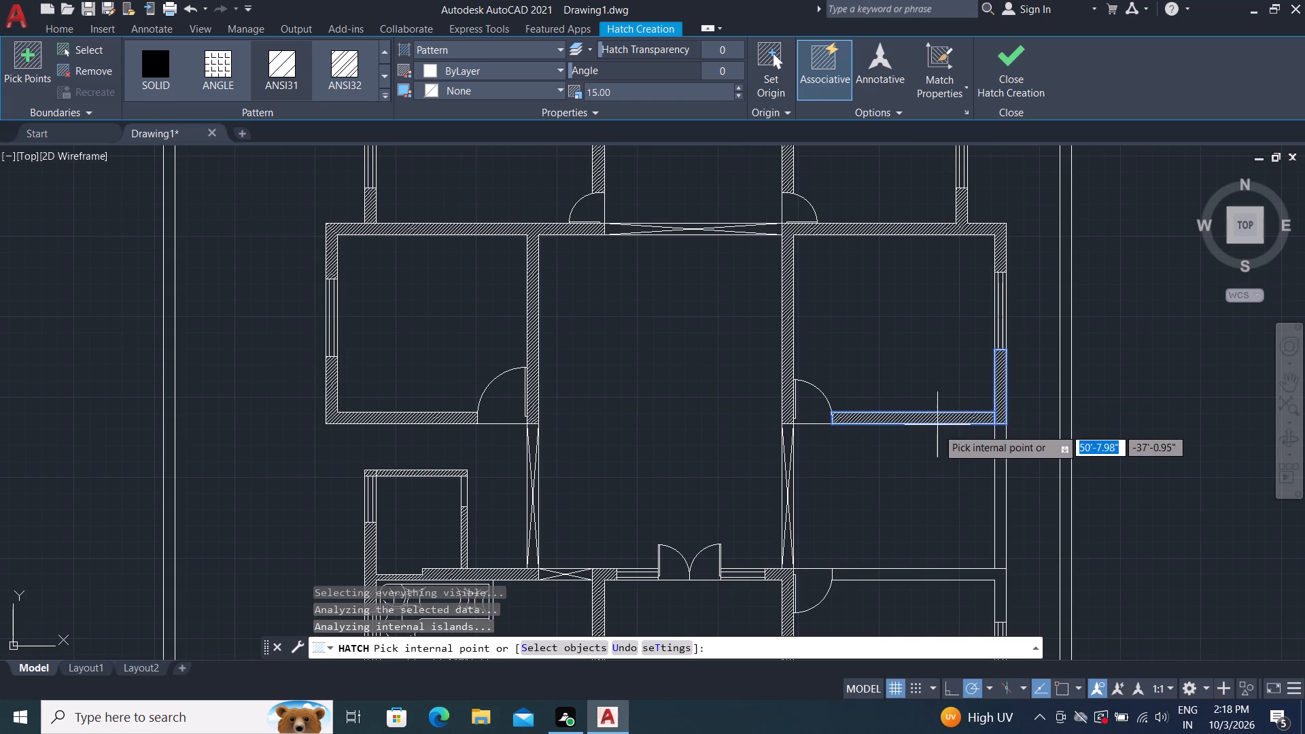
middle_drag(926, 472, 944, 348)
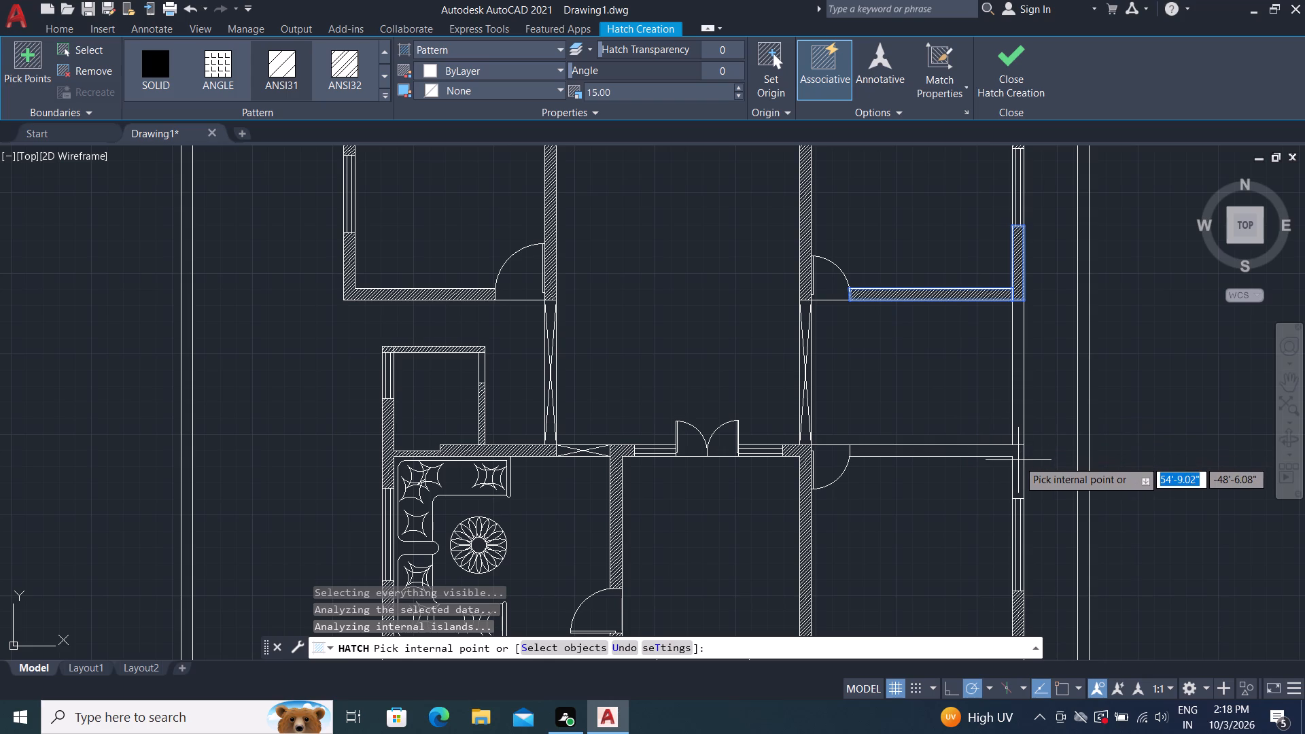
click(1019, 461)
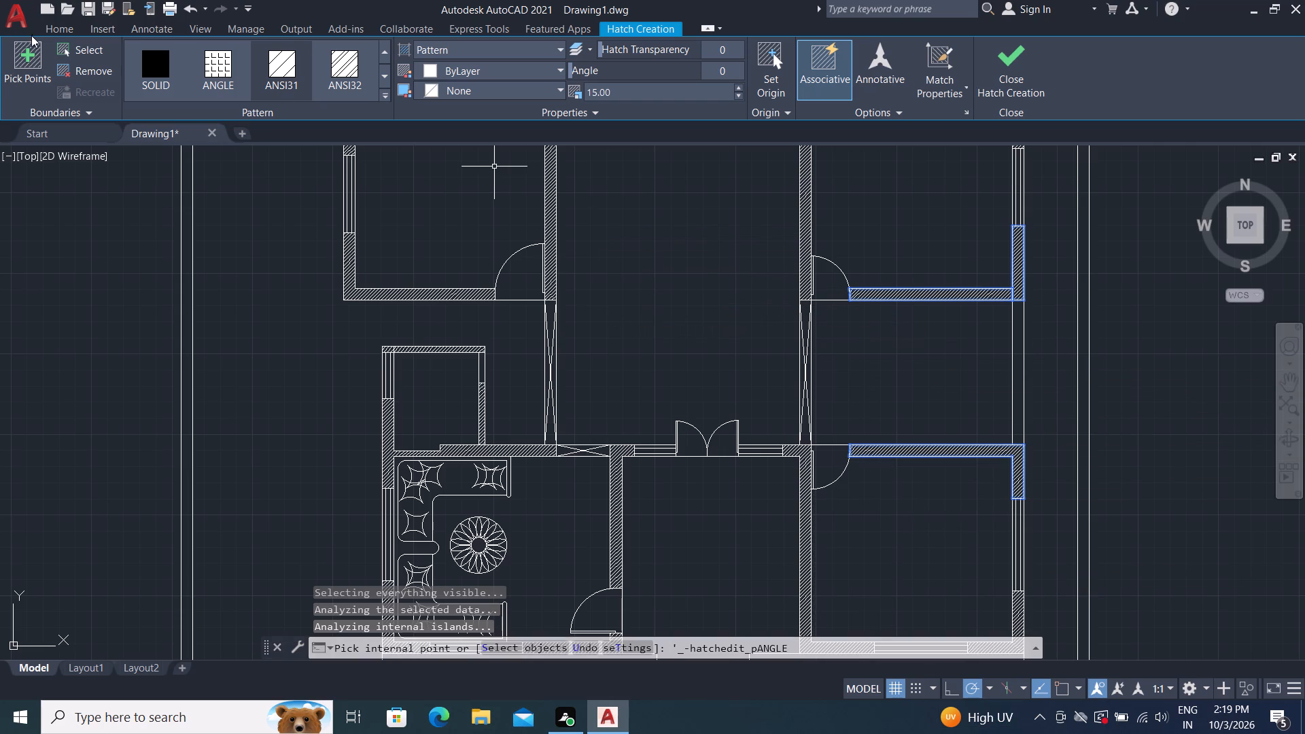
Trim away both outer wall lines crossing the space between the middle-right and lower-right rooms.
click(55, 33)
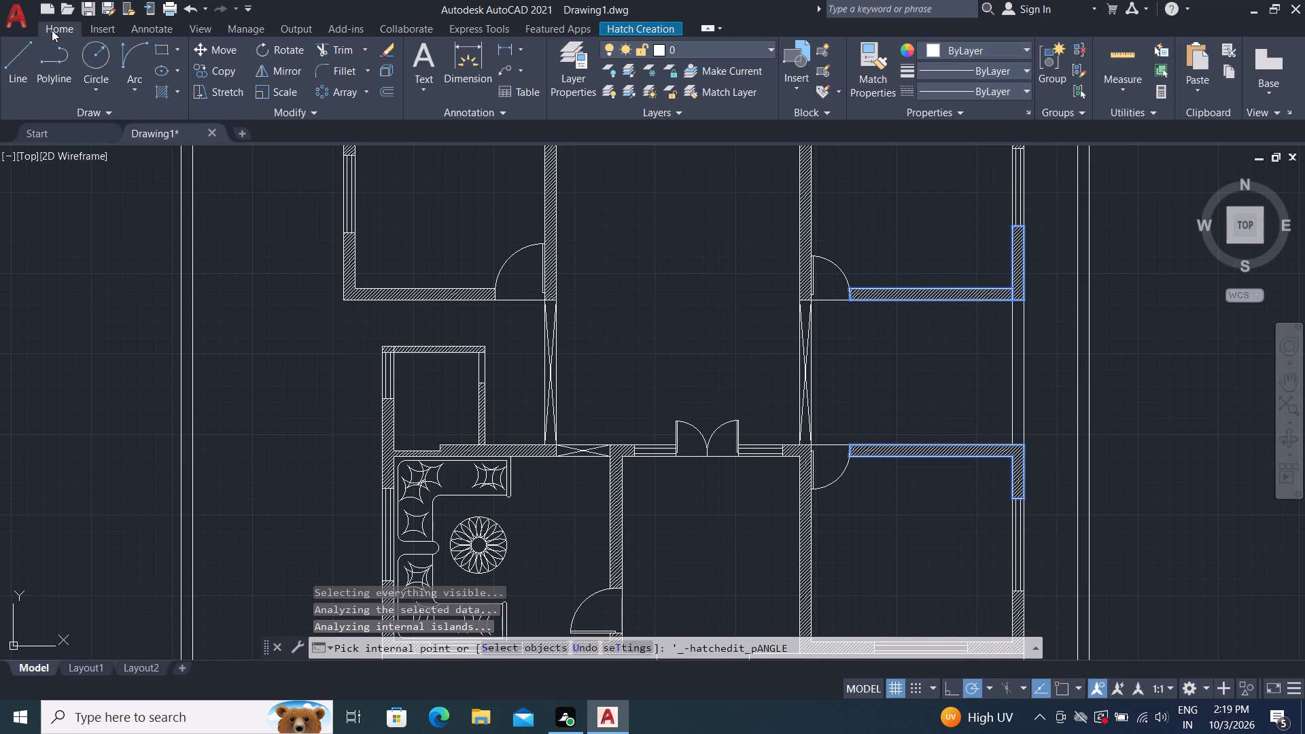
click(345, 48)
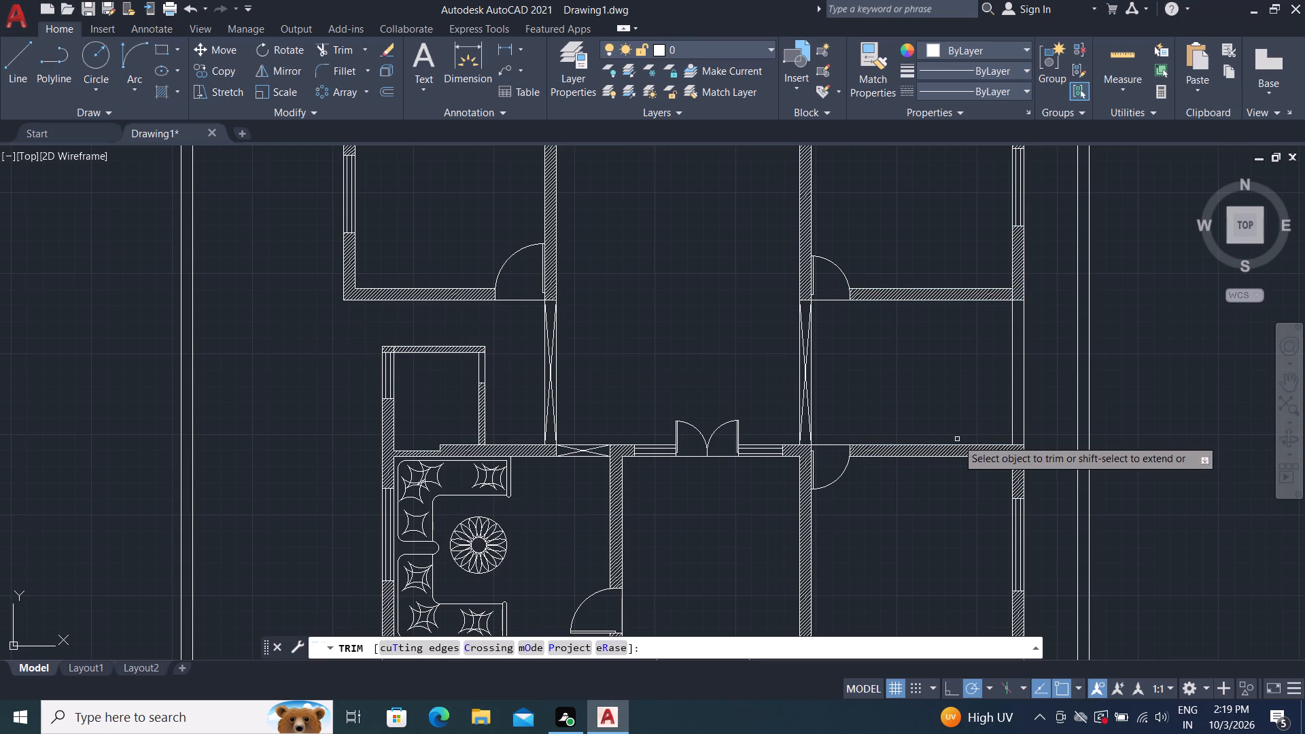
drag(993, 412, 1011, 411)
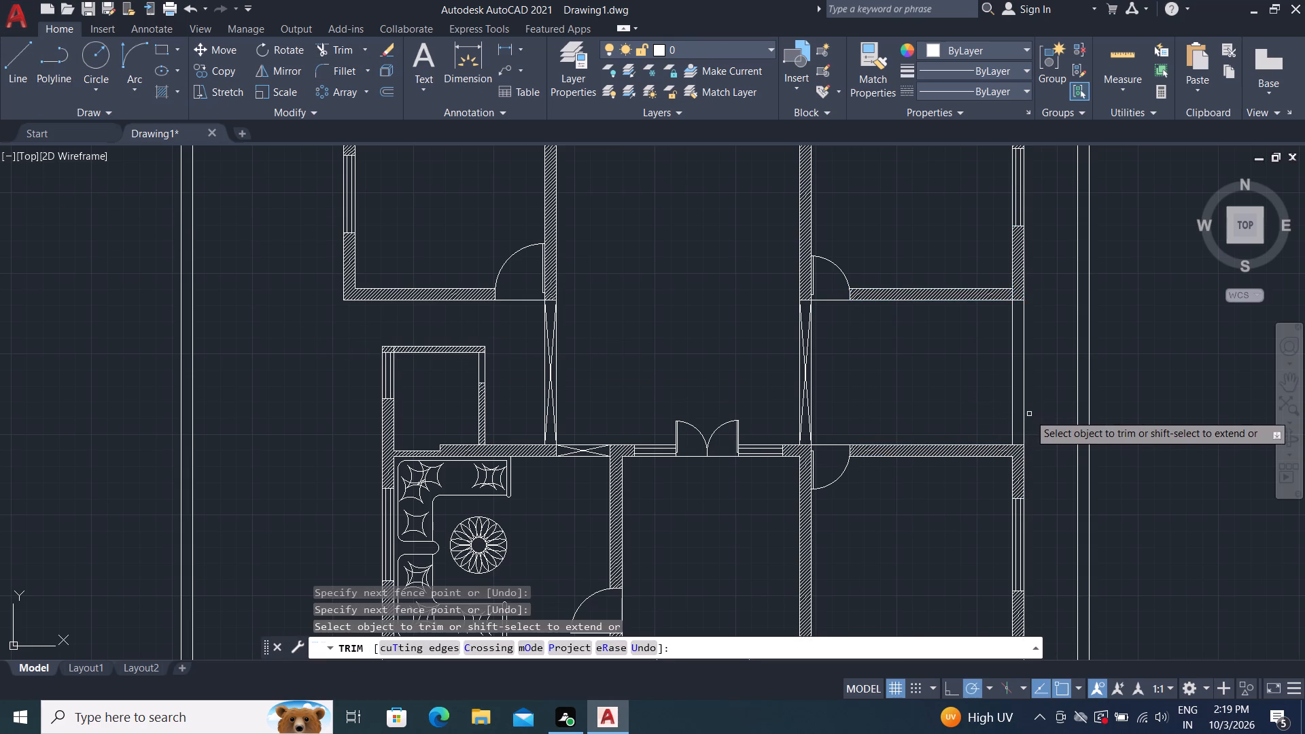
drag(979, 394, 1045, 416)
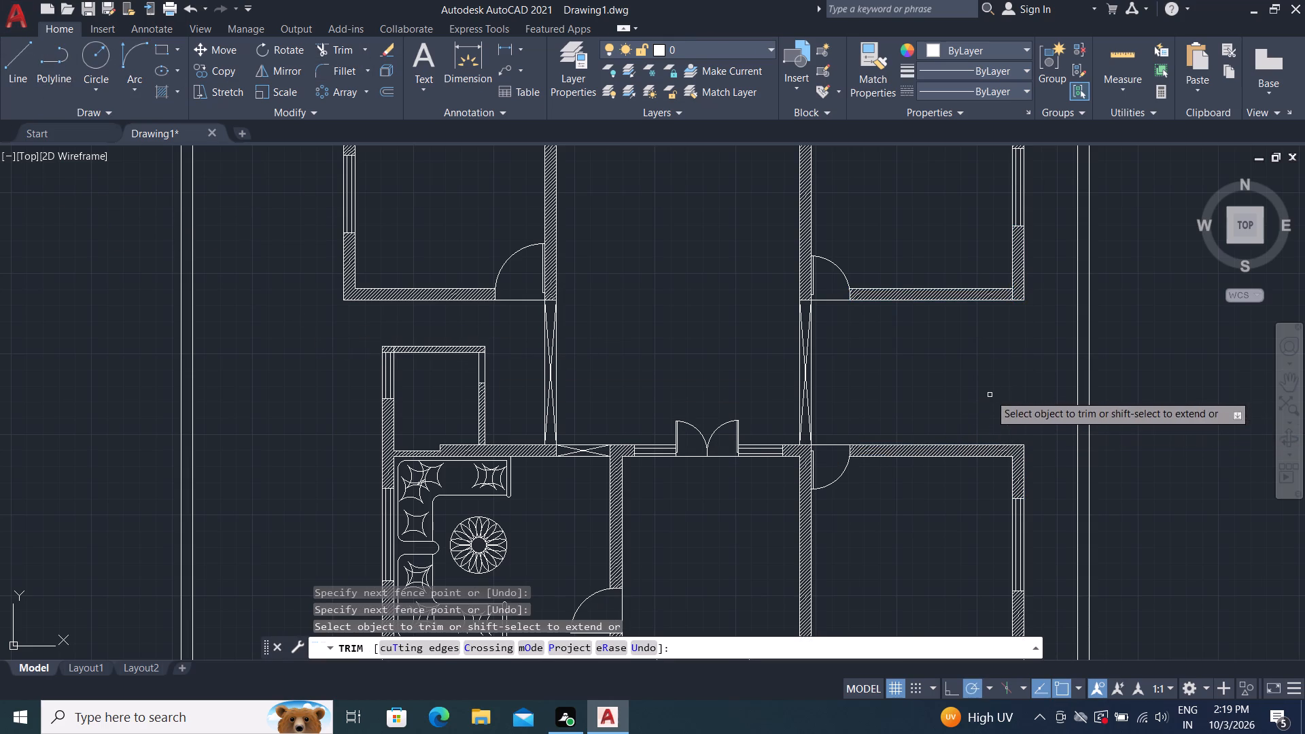
Trim away the leftover inner wall line crossing the hatched lower outer corner of the middle-right room.
scroll(1024, 295, up, 3)
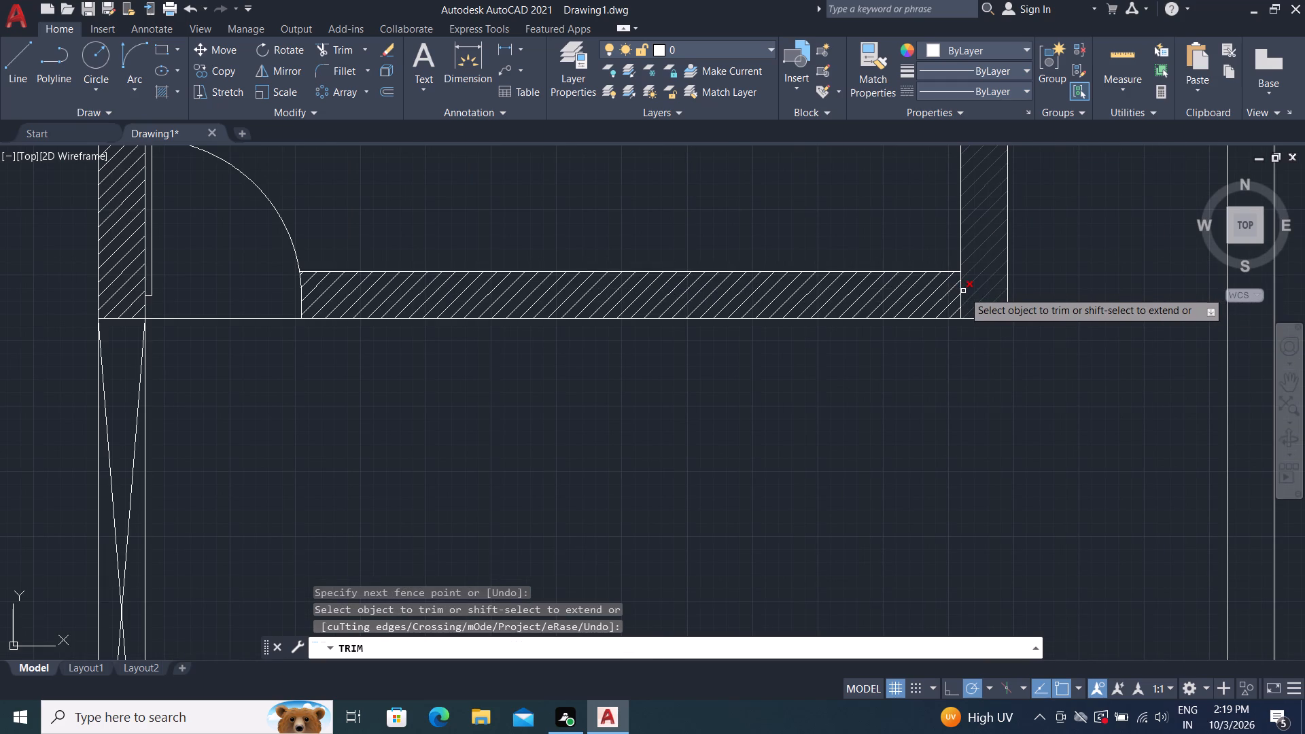
click(963, 297)
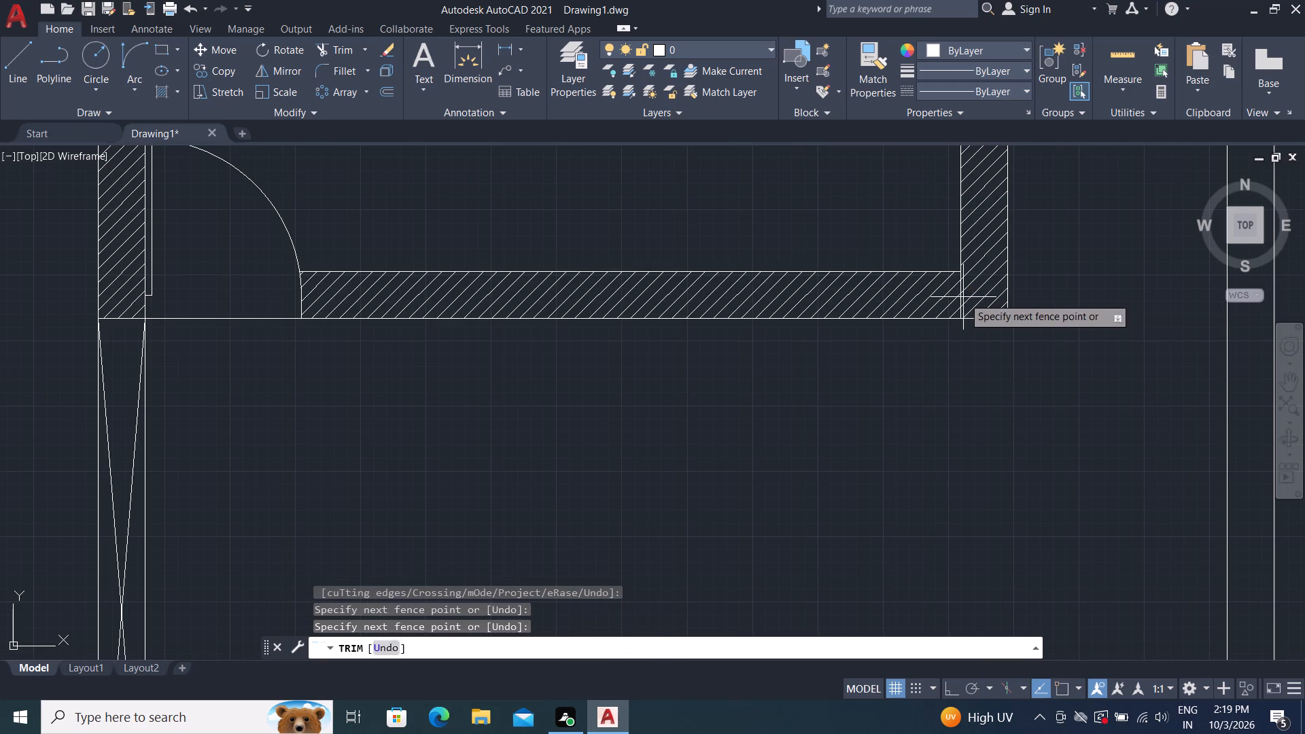
click(947, 297)
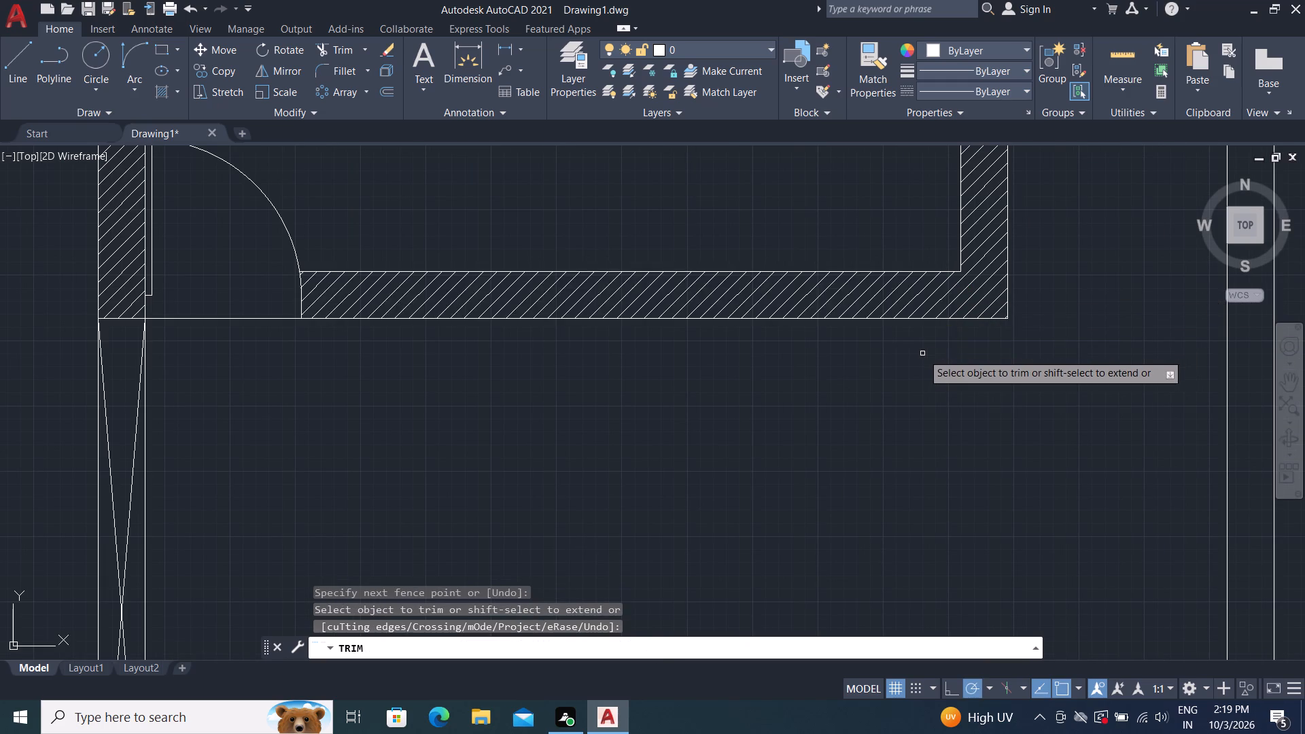
Quick-measure the distances around the lower-right room, its front strip and the boundary wall.
scroll(922, 355, down, 1)
scroll(637, 460, down, 2)
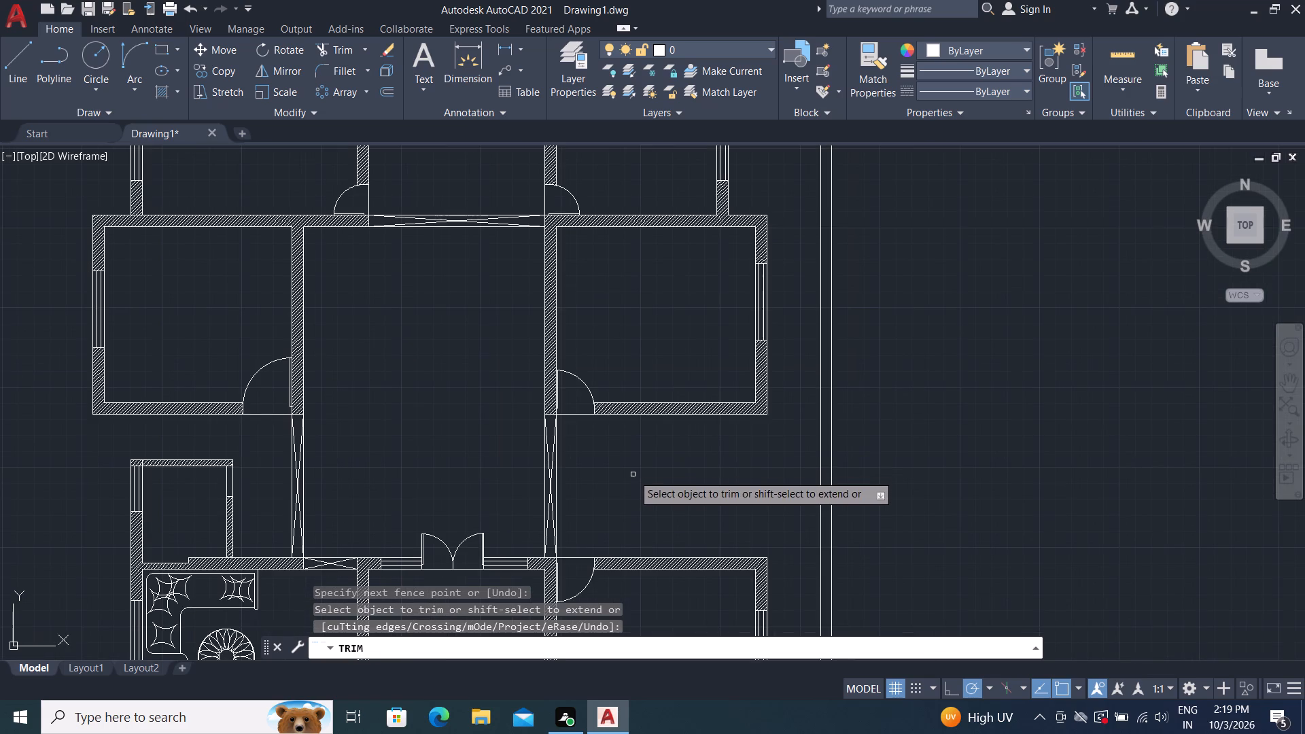
middle_drag(633, 476, 668, 364)
middle_drag(774, 425, 785, 292)
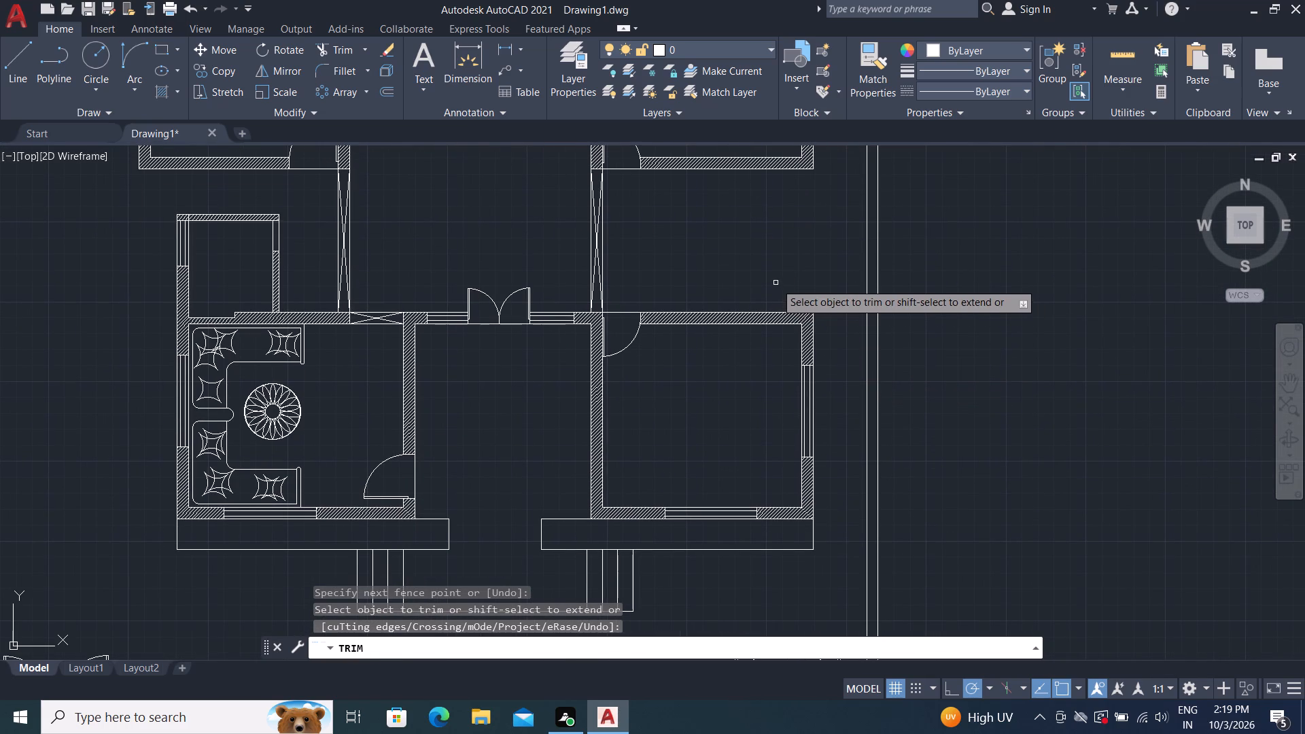
middle_drag(778, 277, 706, 325)
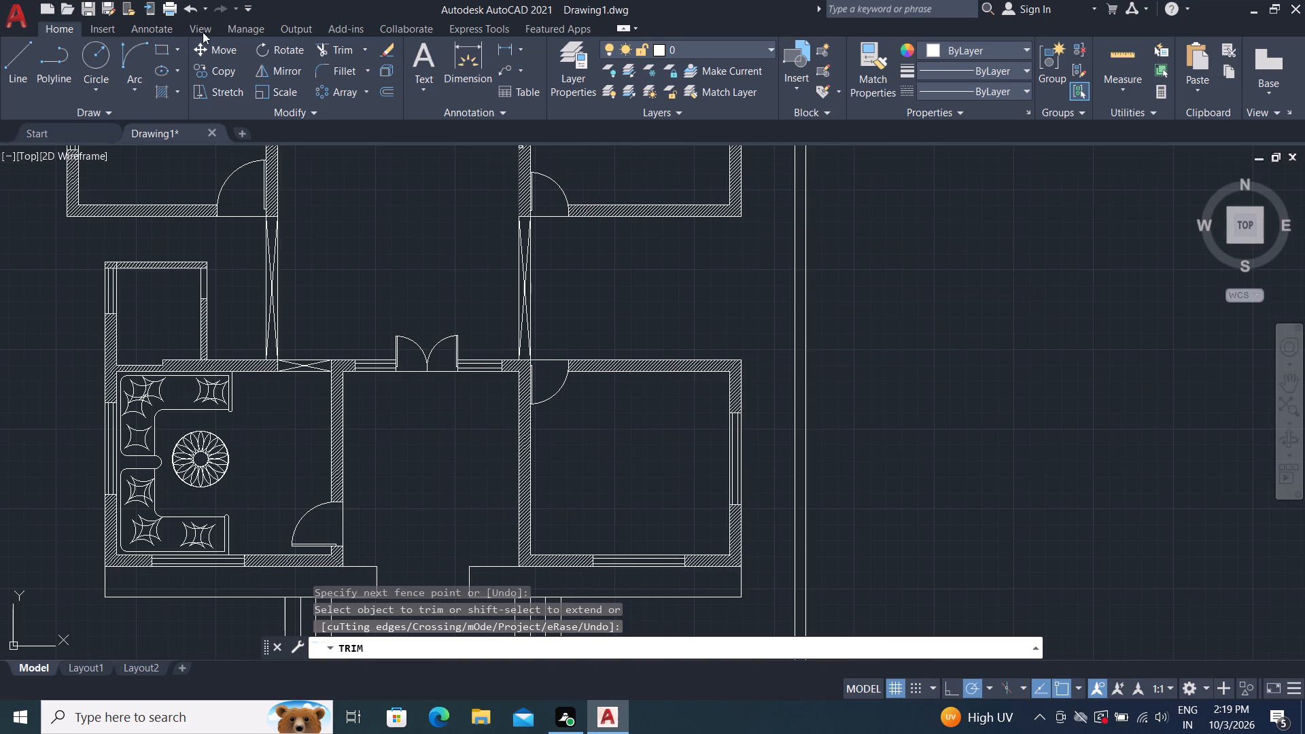
click(1131, 59)
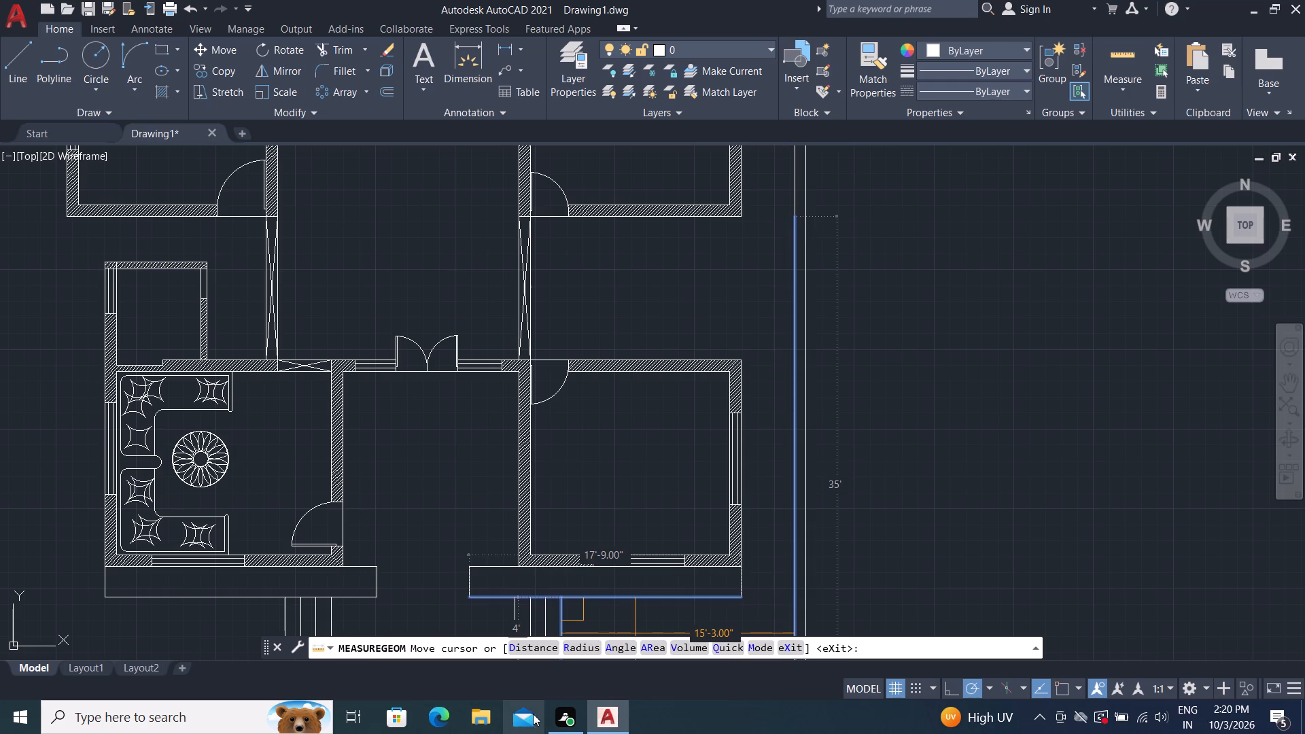
key(Escape)
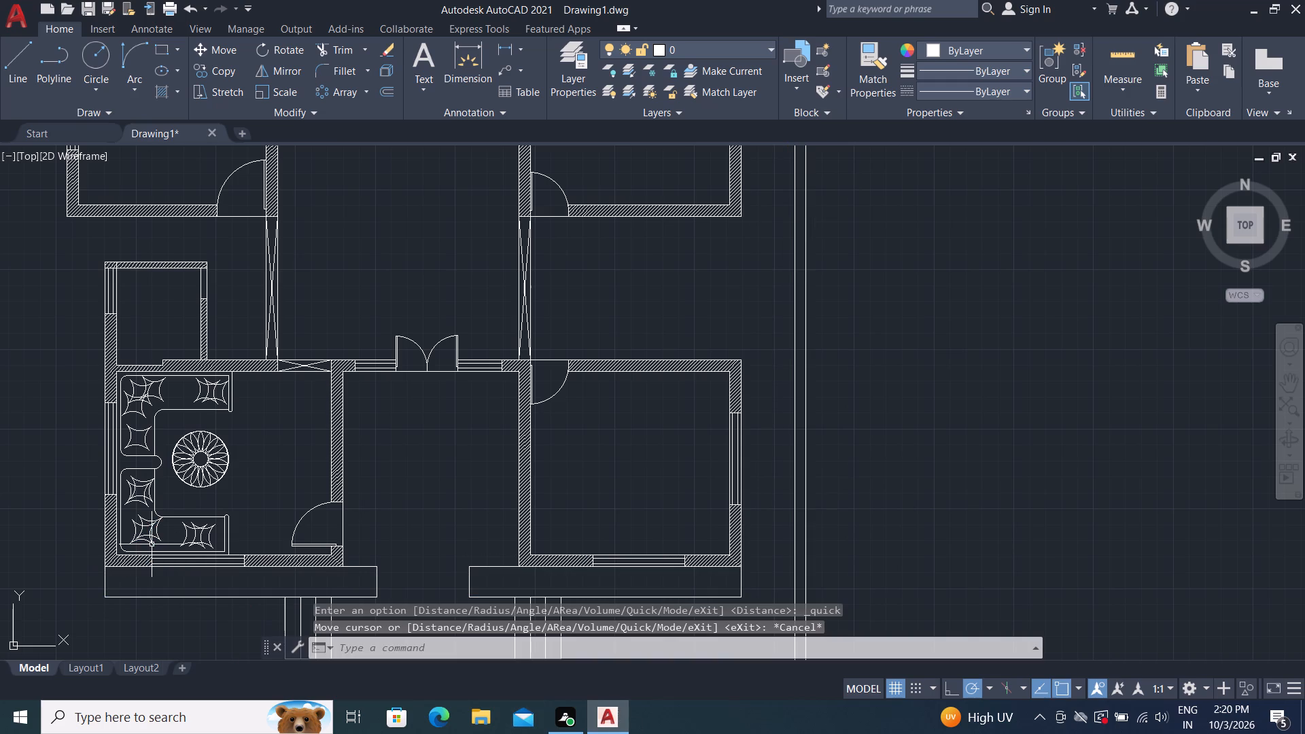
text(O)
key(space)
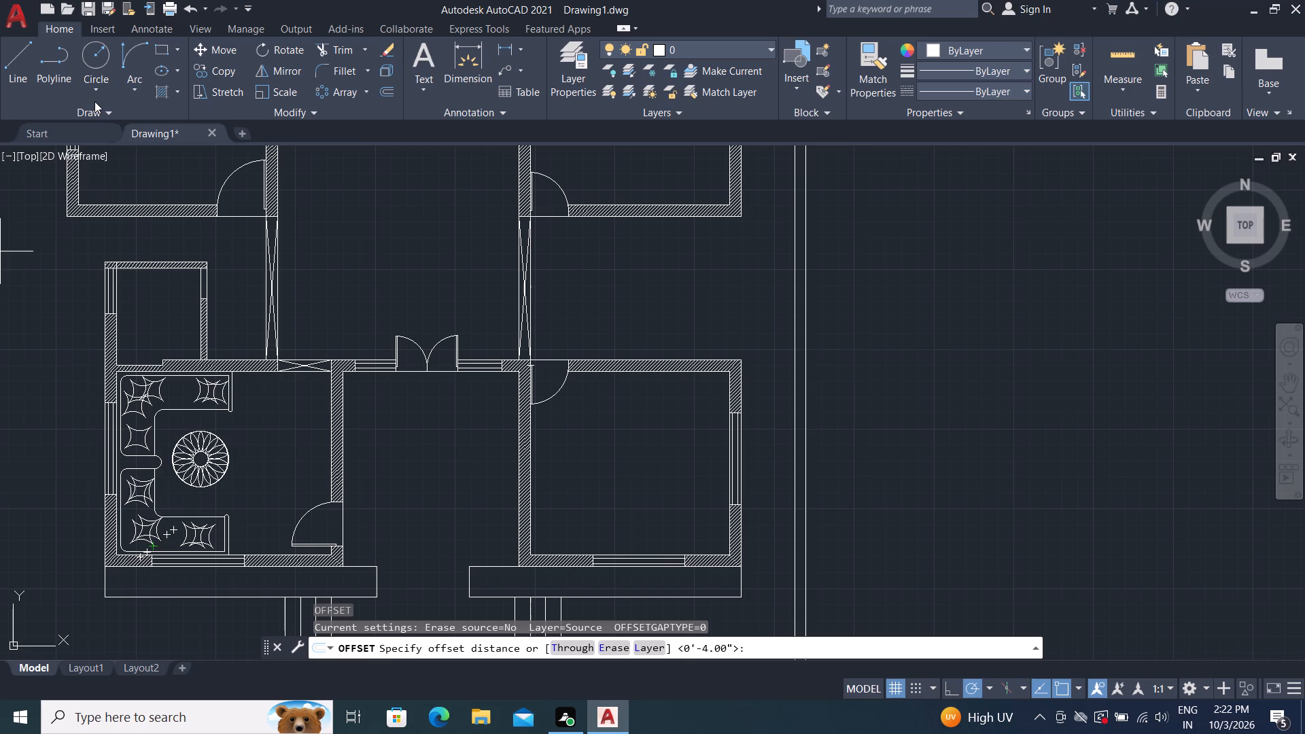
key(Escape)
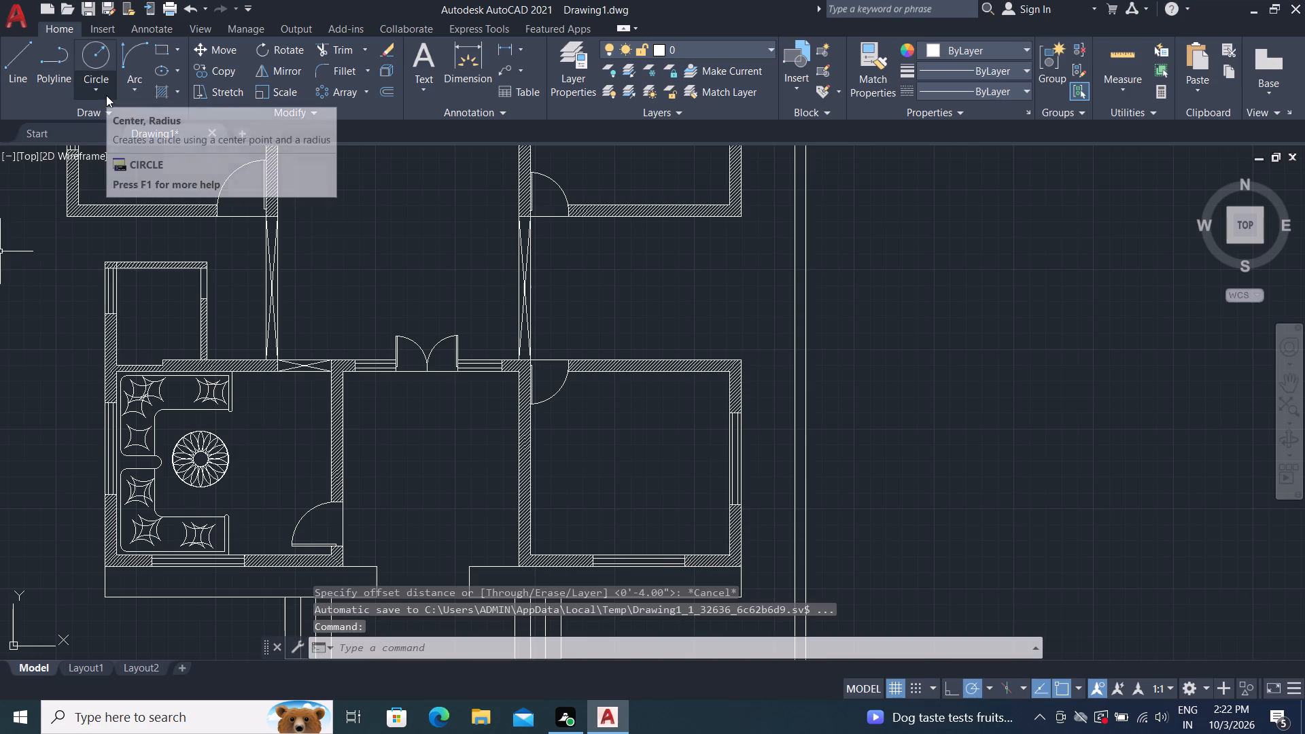
Offset the wall lines above and below the space between the middle-right and lower-right rooms 4' into that space.
key(o)
key(space)
key(4)
key(apostrophe)
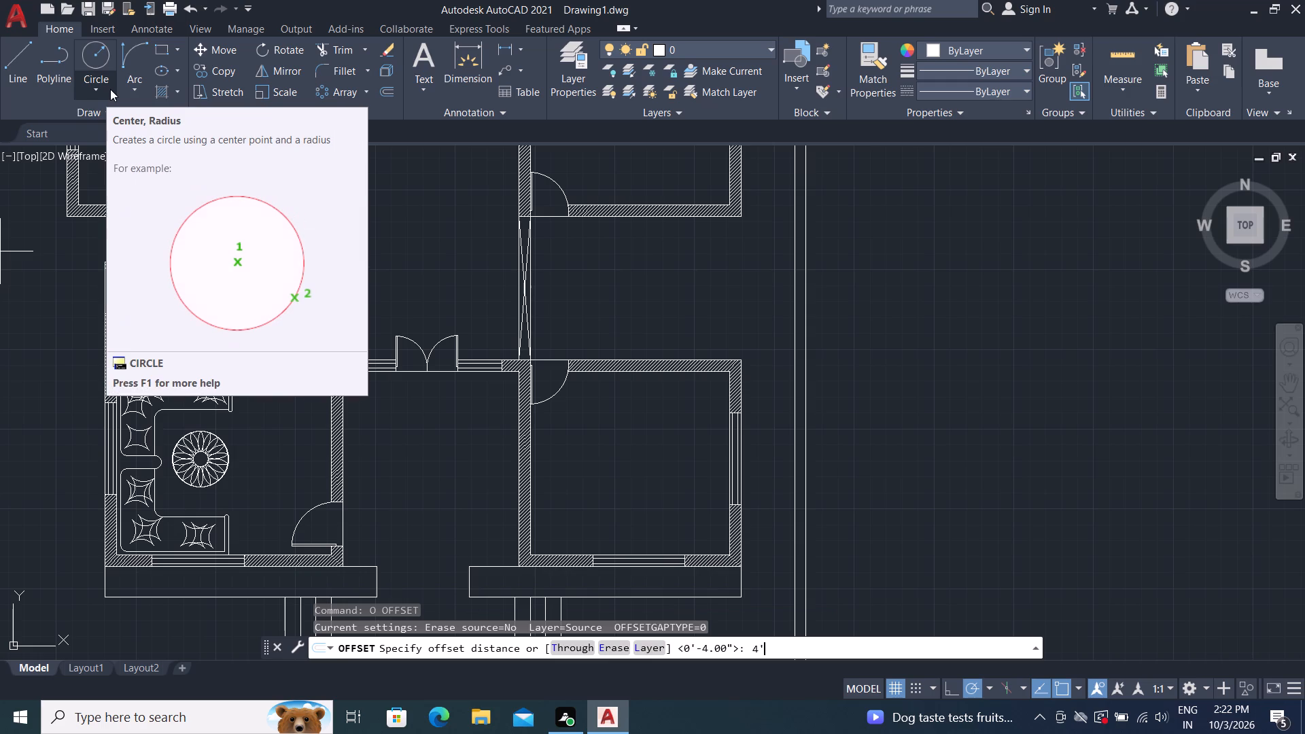
key(space)
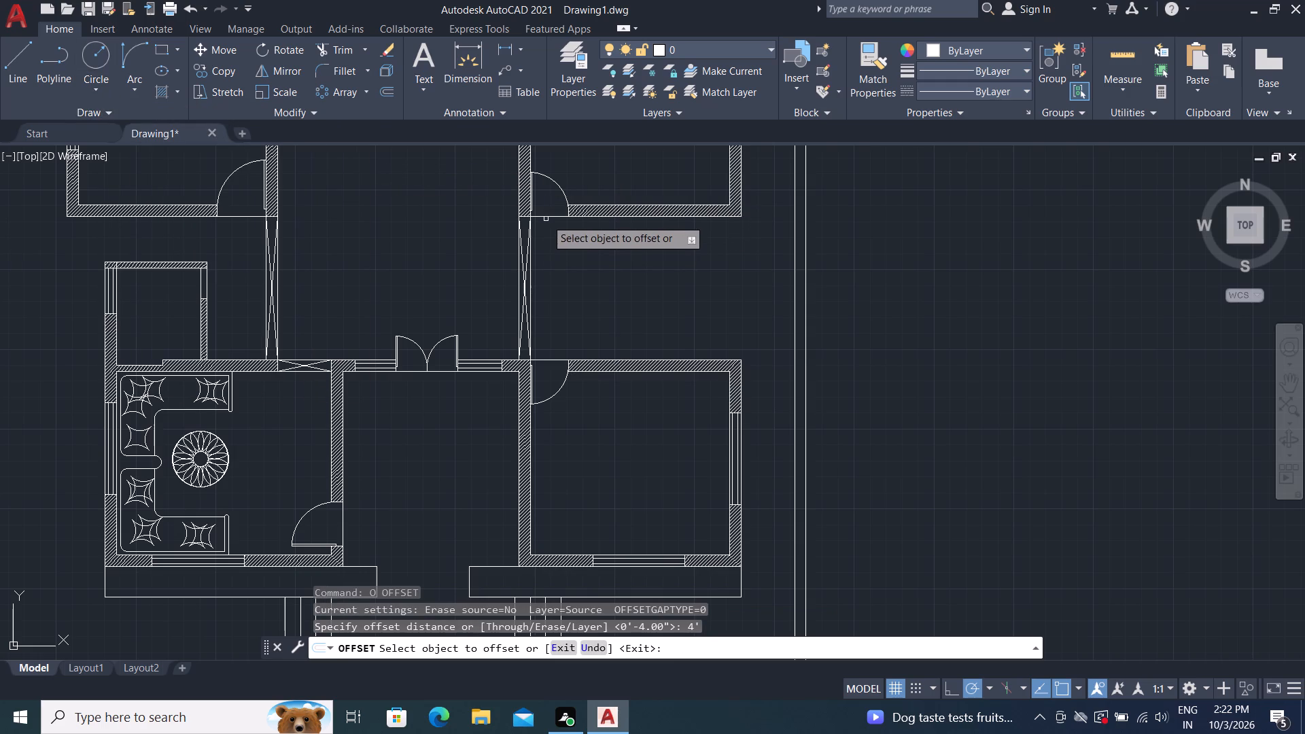
click(547, 219)
click(549, 287)
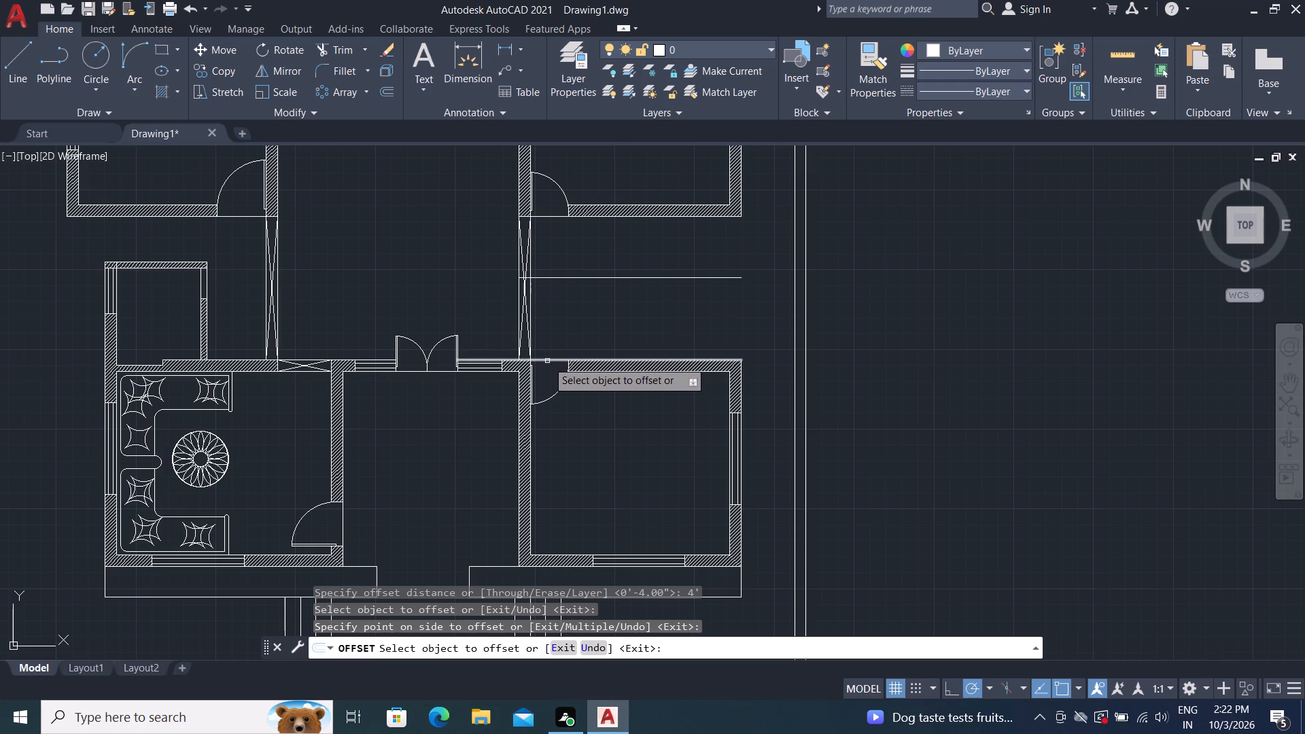
click(547, 361)
click(563, 320)
key(Escape)
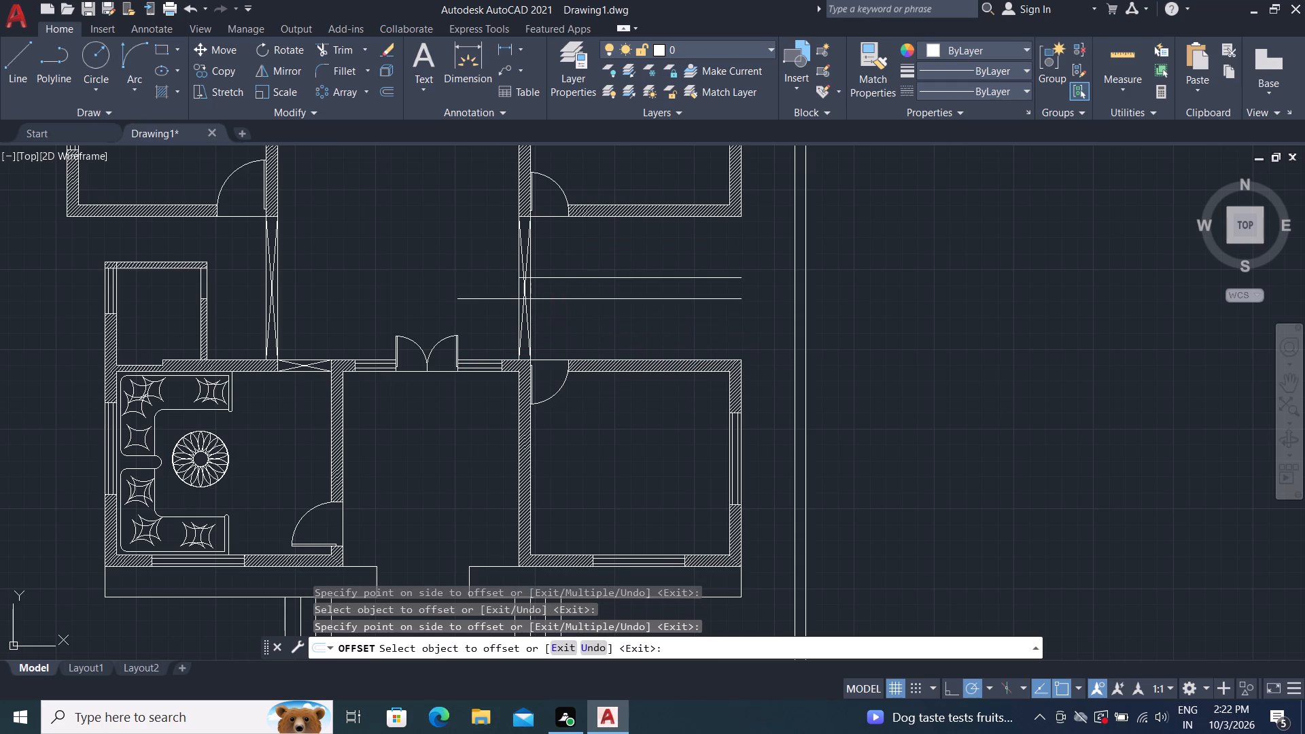
Trim both 4' offset lines back to the outer face of the crossed opening beside the central hall.
text(TR)
key(space)
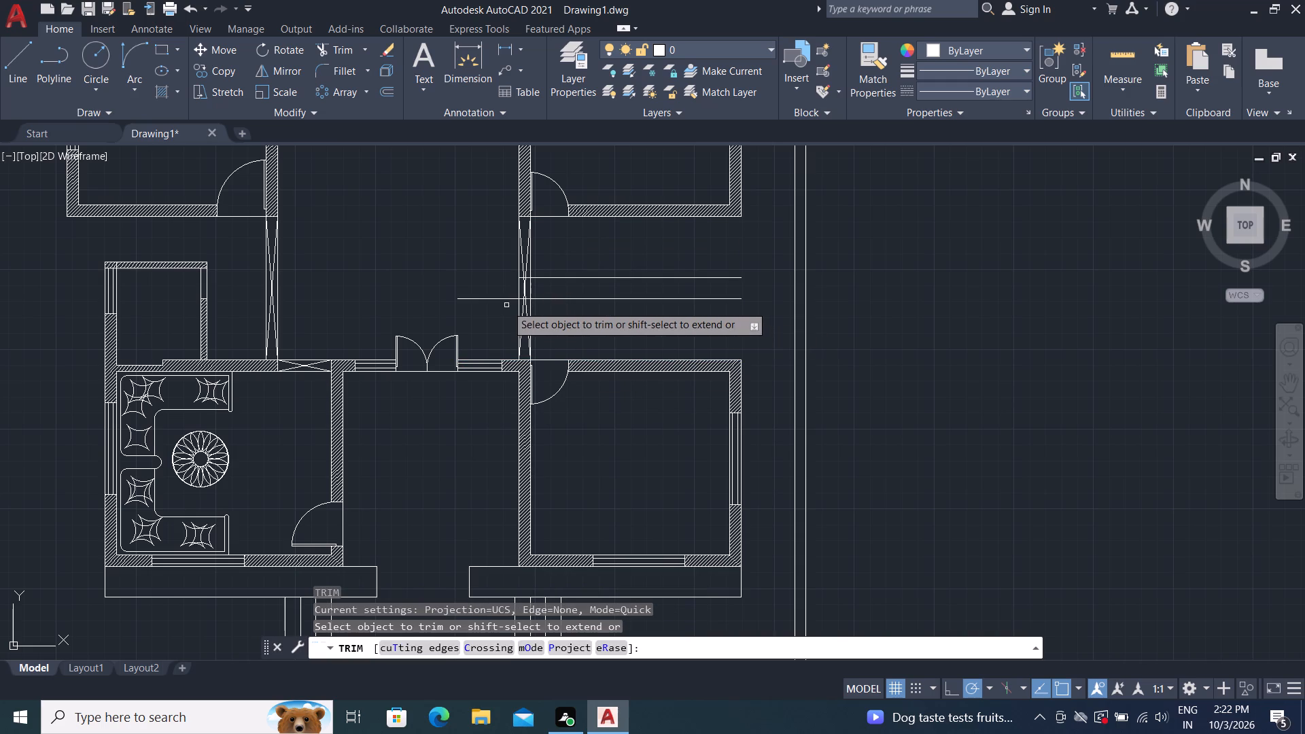
click(504, 299)
scroll(504, 300, up, 4)
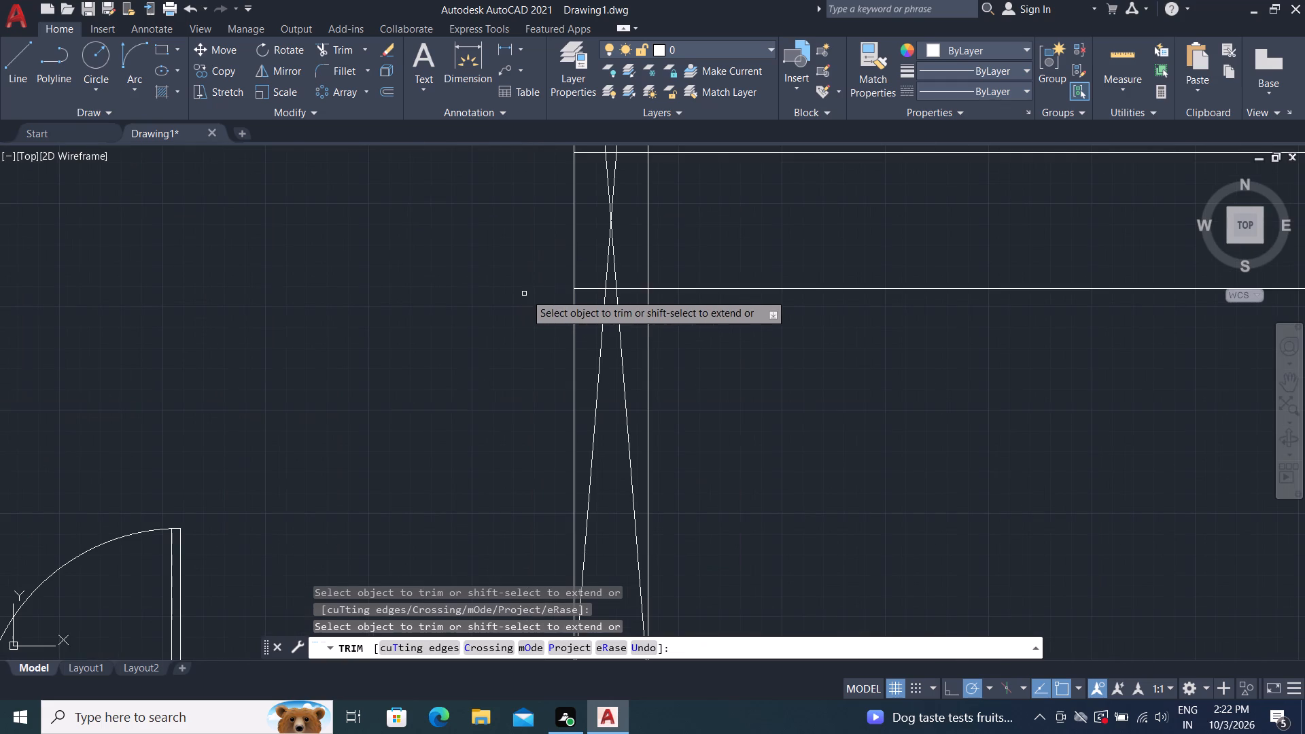
click(589, 290)
scroll(586, 295, up, 2)
click(642, 277)
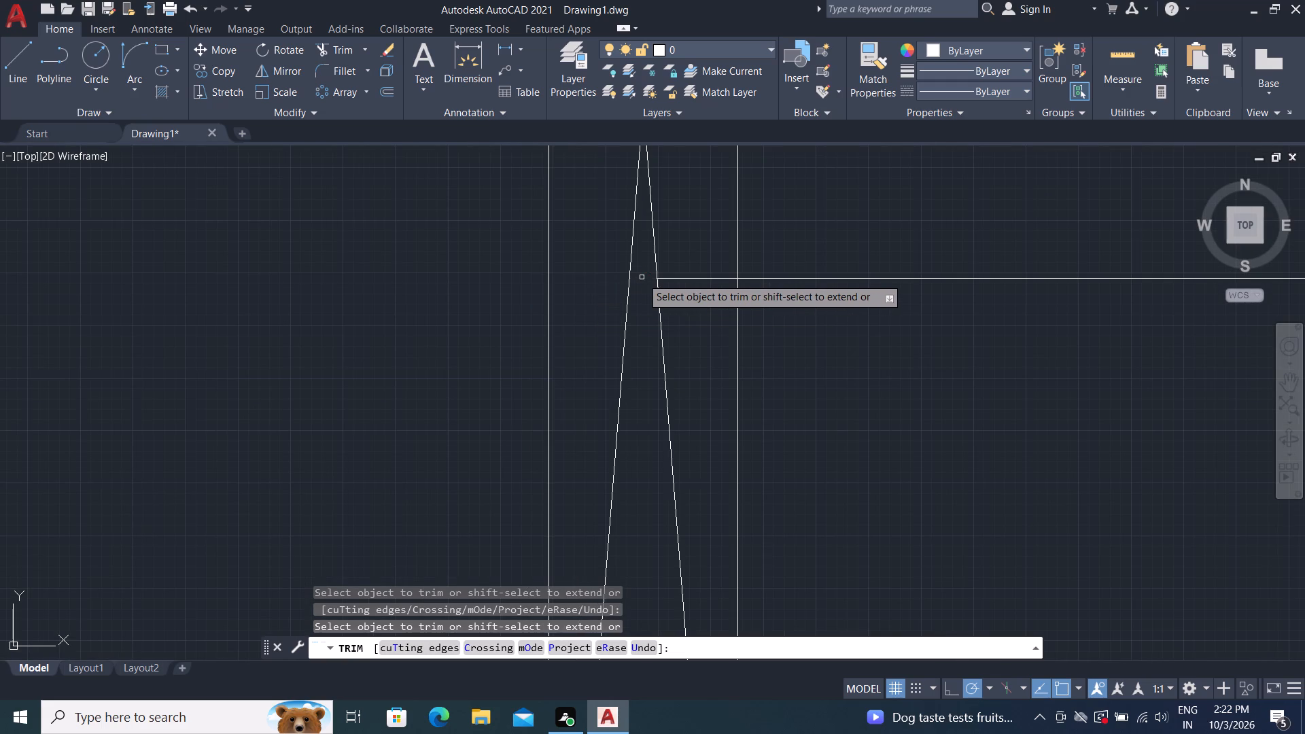
click(686, 276)
click(695, 302)
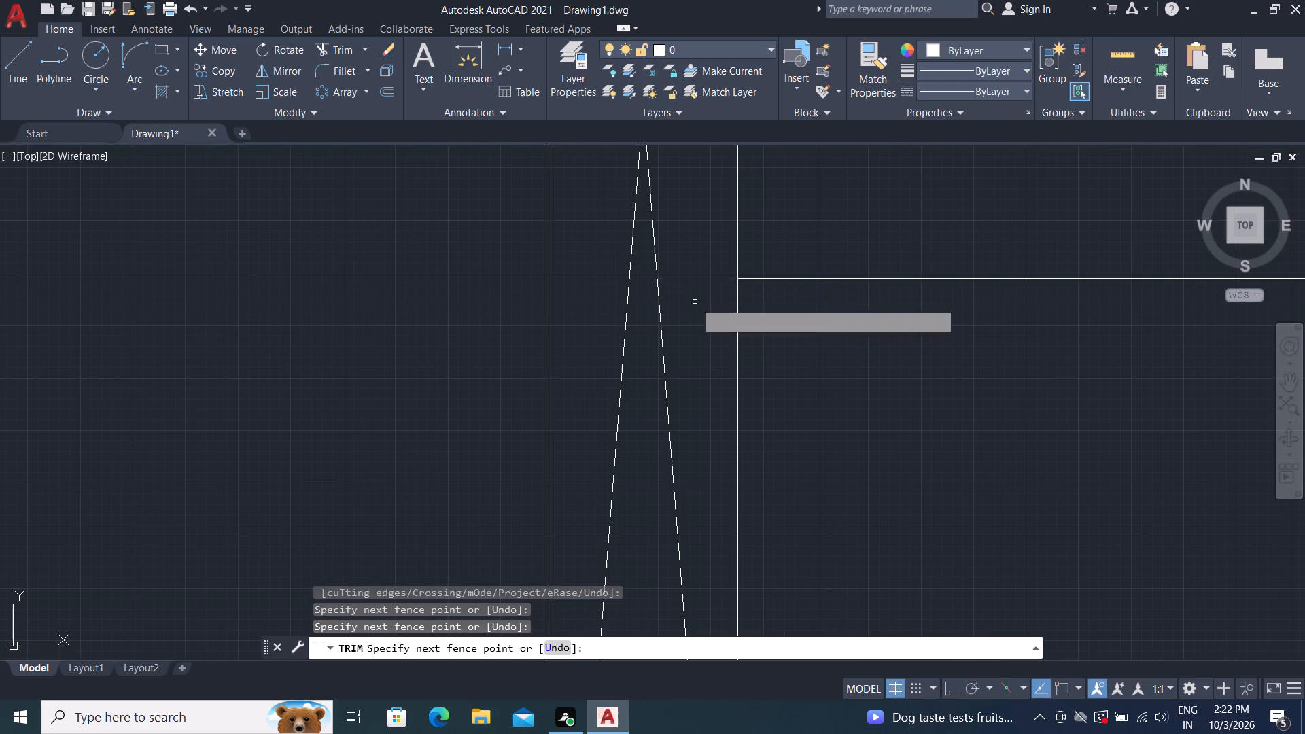
scroll(467, 287, down, 2)
middle_drag(439, 267, 445, 323)
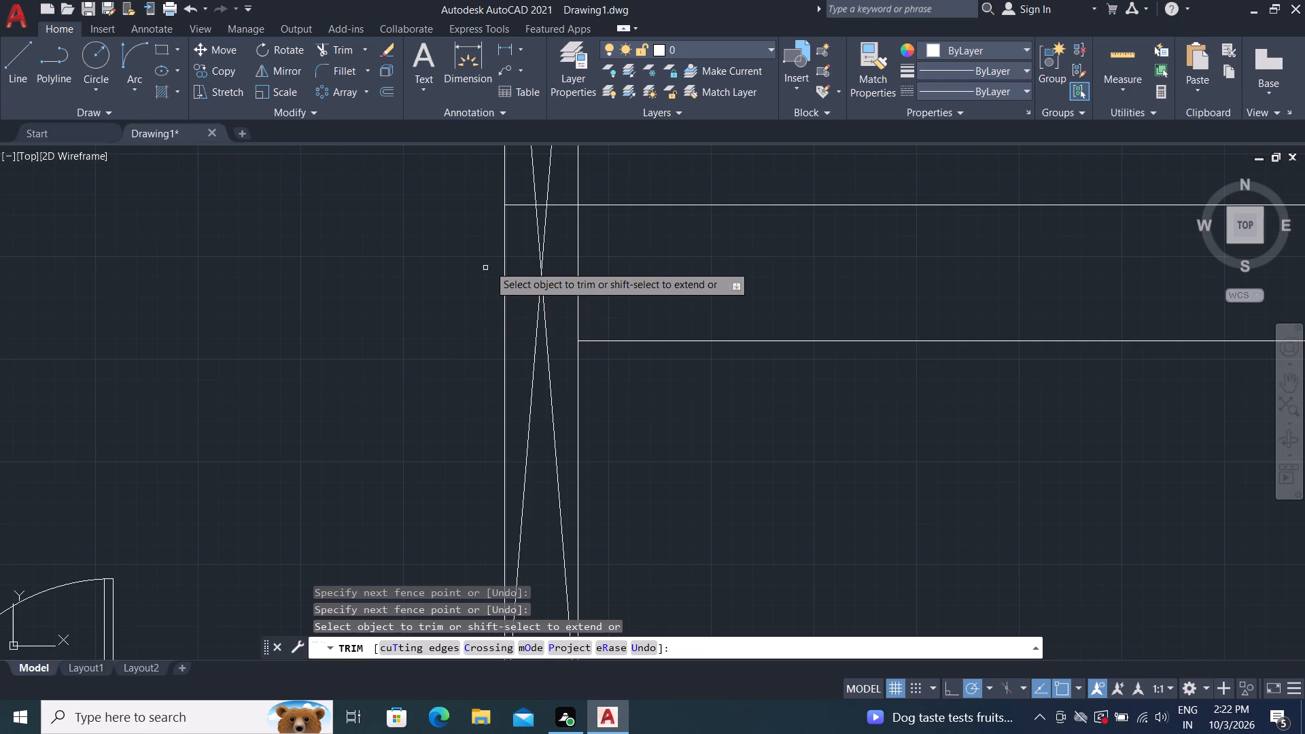
click(522, 206)
scroll(528, 205, up, 3)
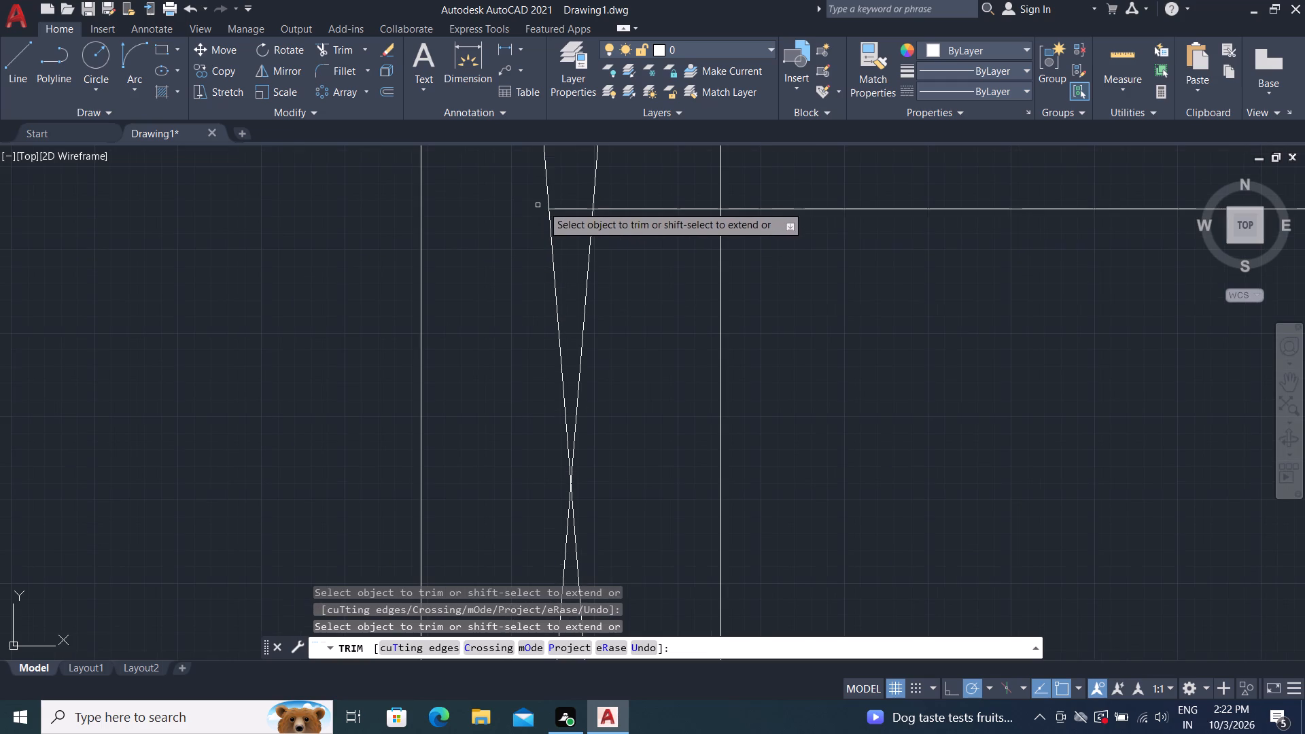
click(569, 210)
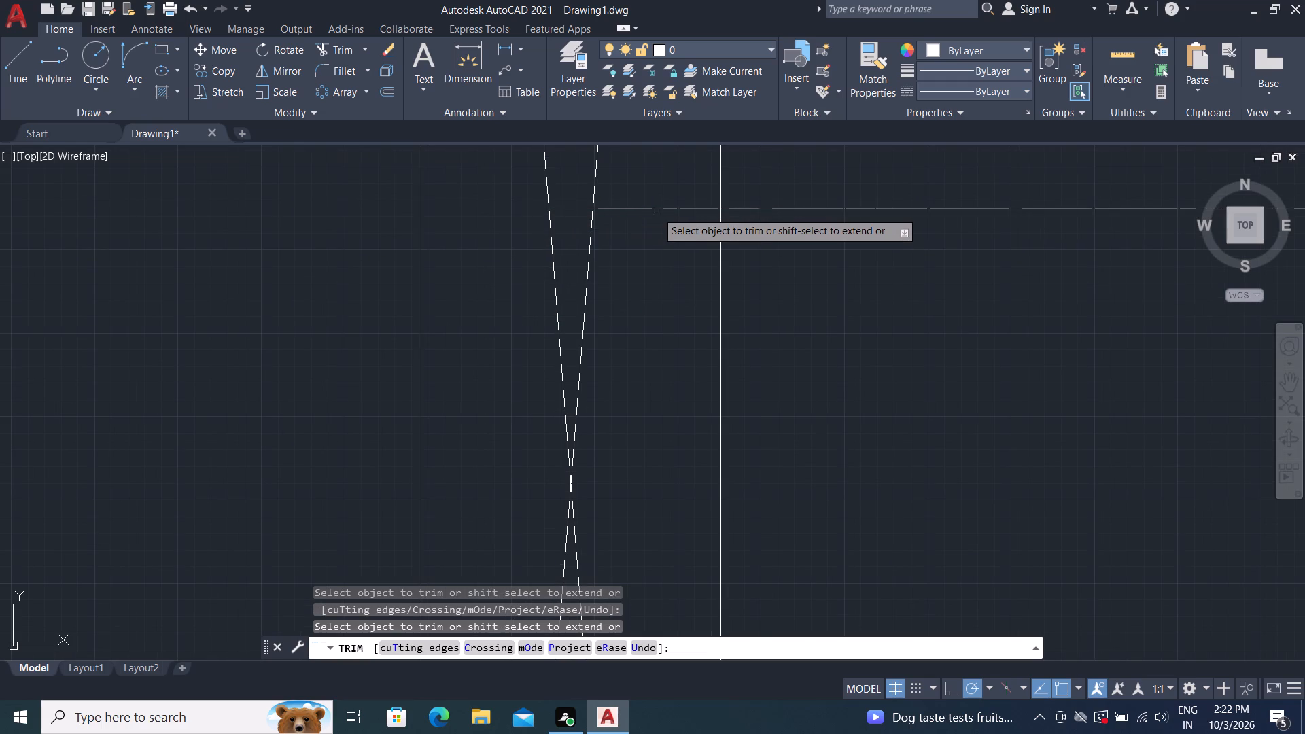
click(657, 211)
click(657, 200)
key(Escape)
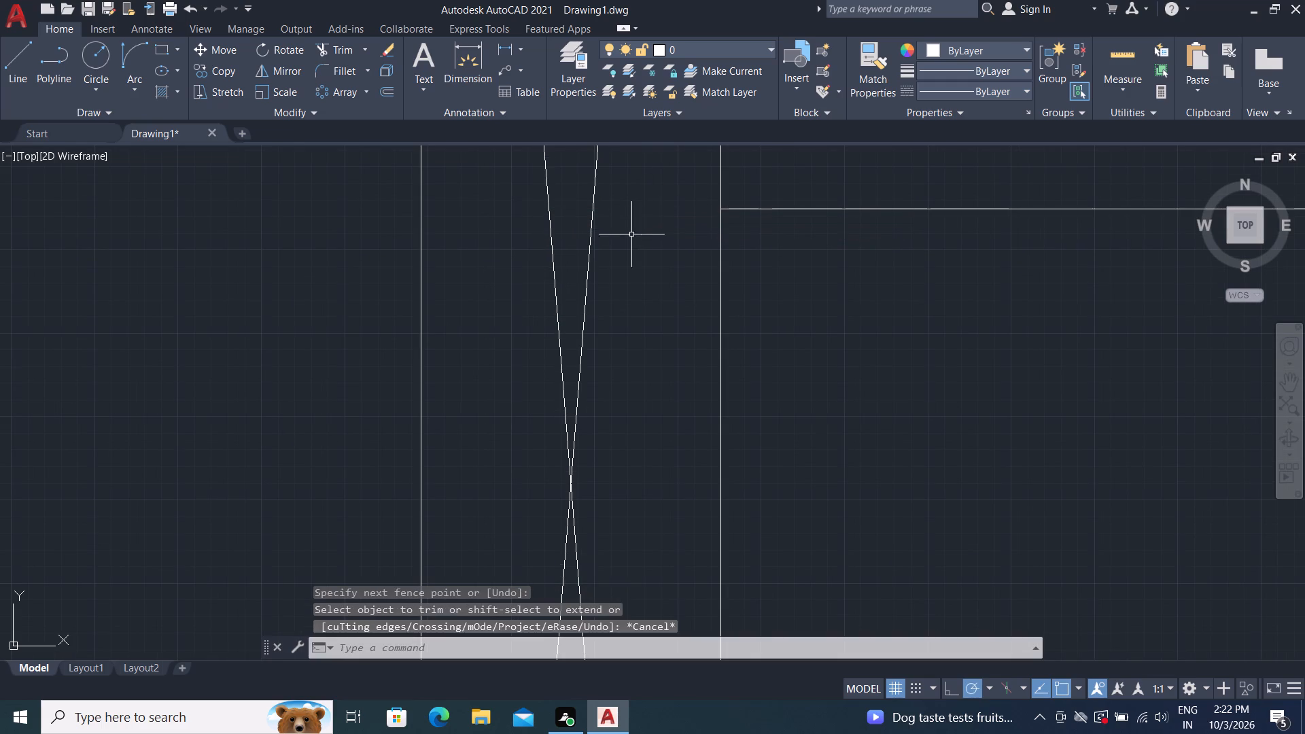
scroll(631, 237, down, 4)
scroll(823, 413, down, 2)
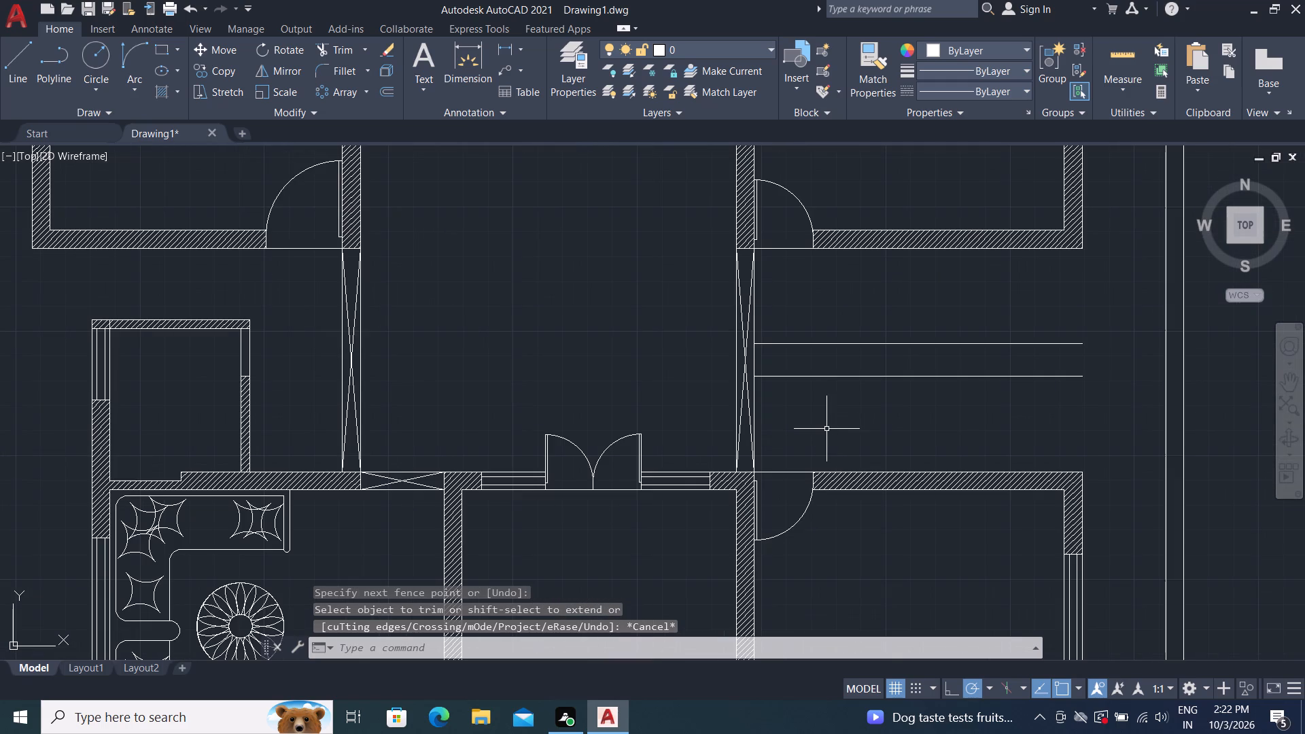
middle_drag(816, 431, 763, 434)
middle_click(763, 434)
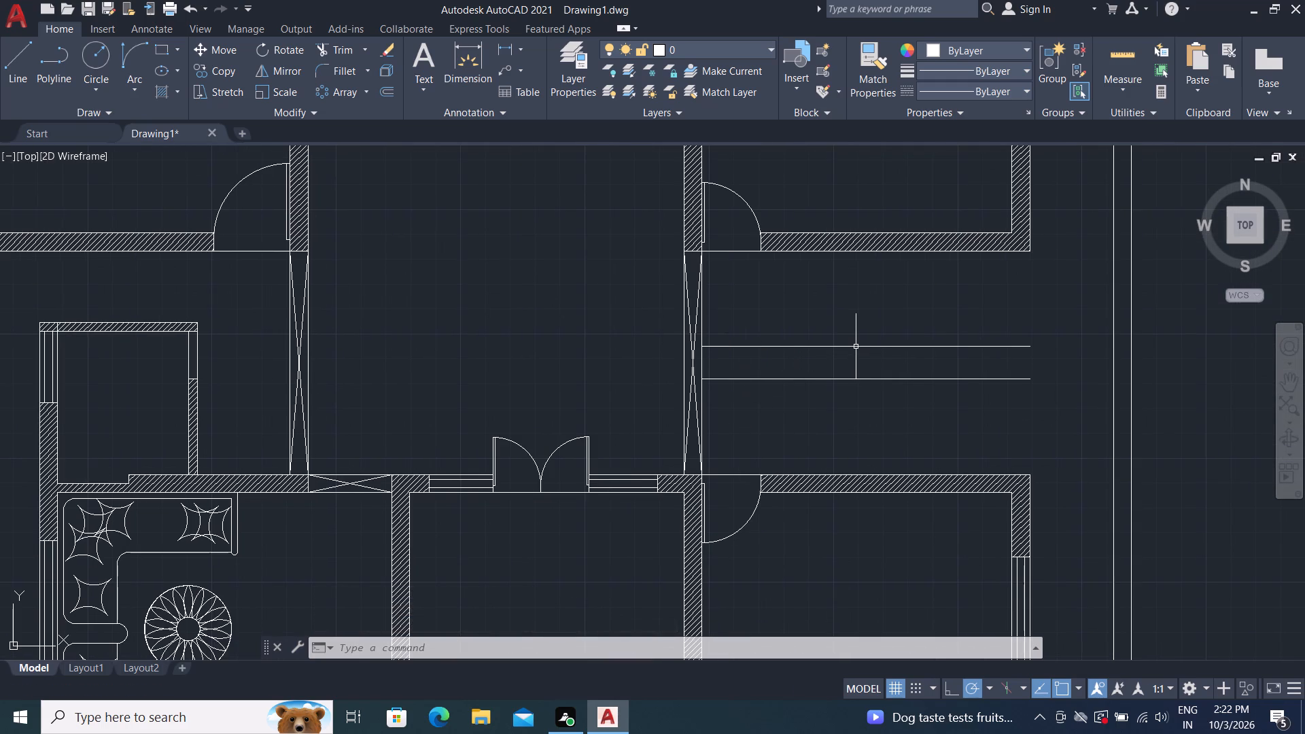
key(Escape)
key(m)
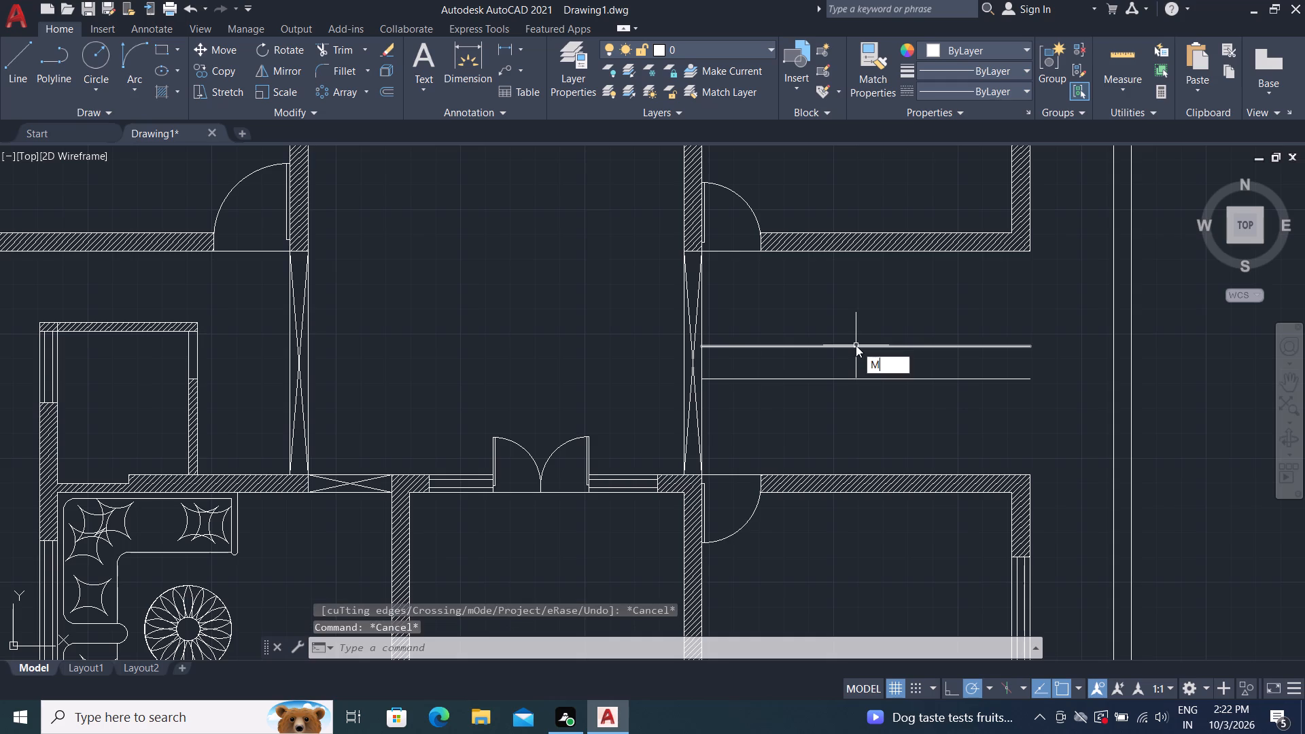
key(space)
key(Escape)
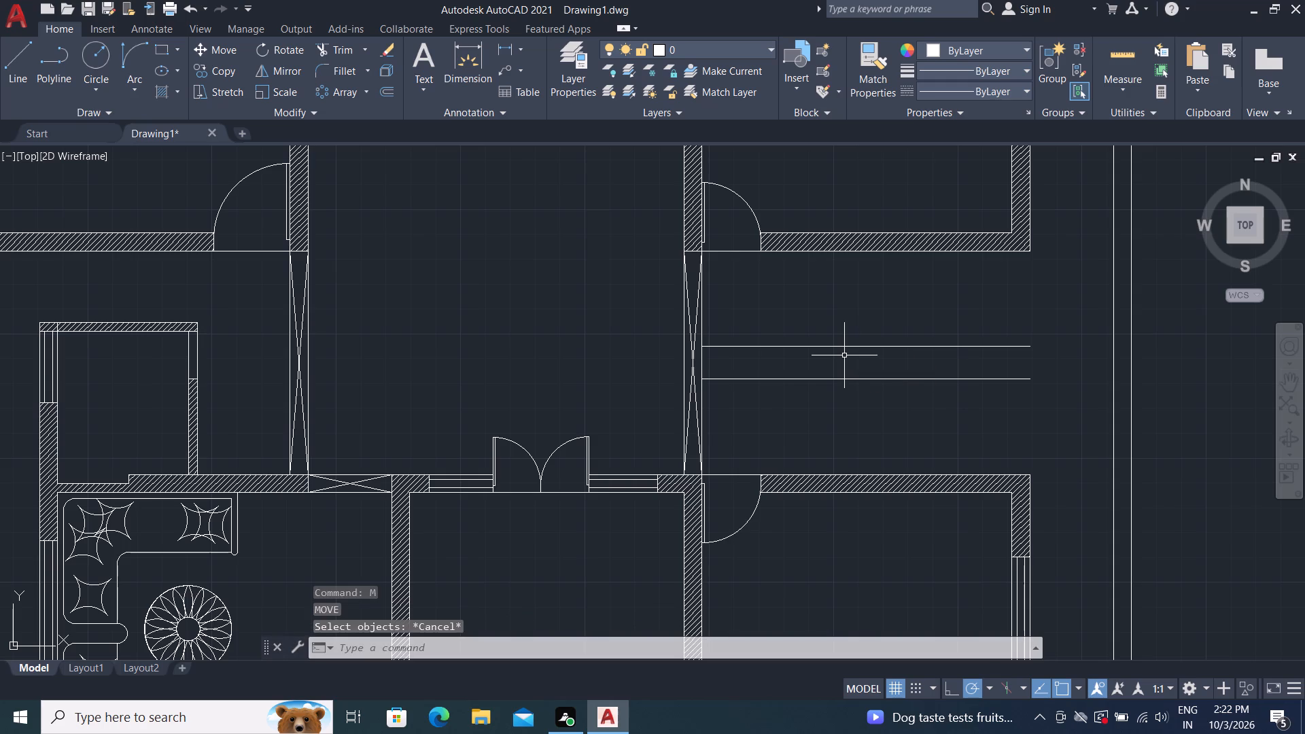
Draw a vertical line closing the side space, from the middle-right room's lower outer corner to the lower-right room's upper outer corner.
key(l)
key(space)
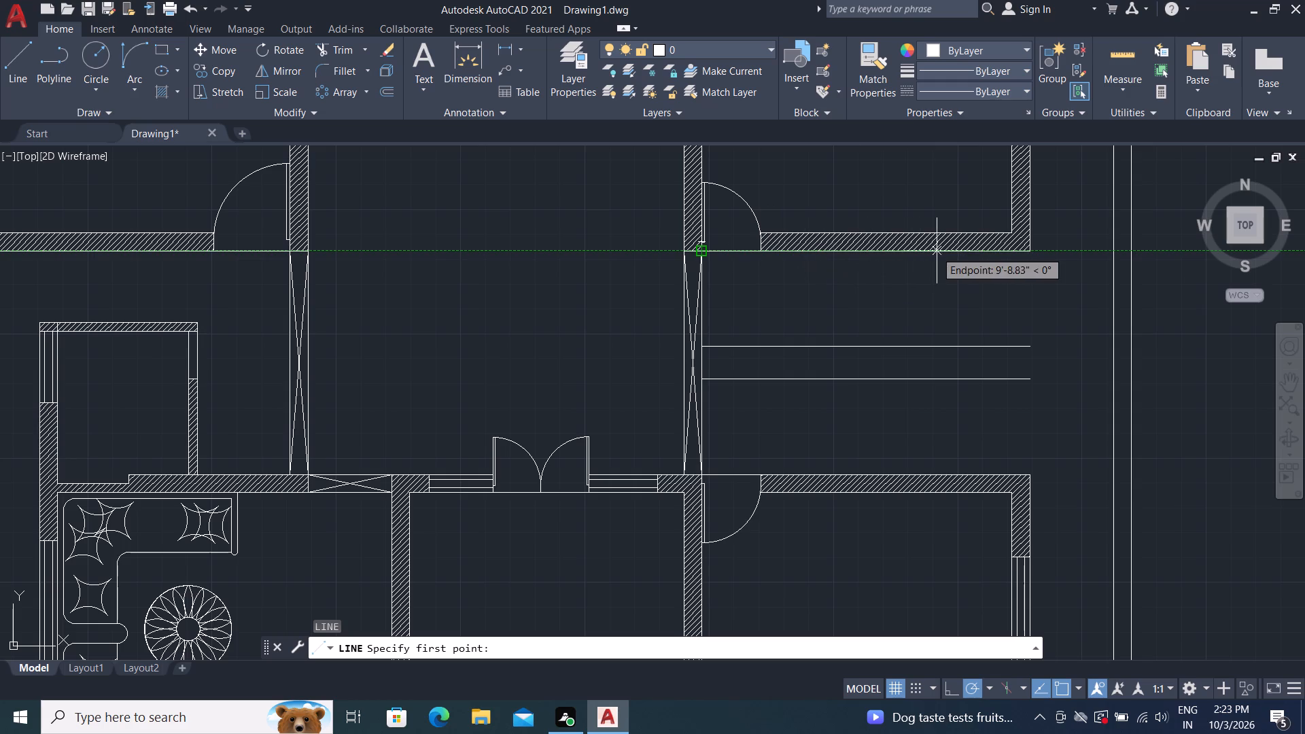
click(1032, 256)
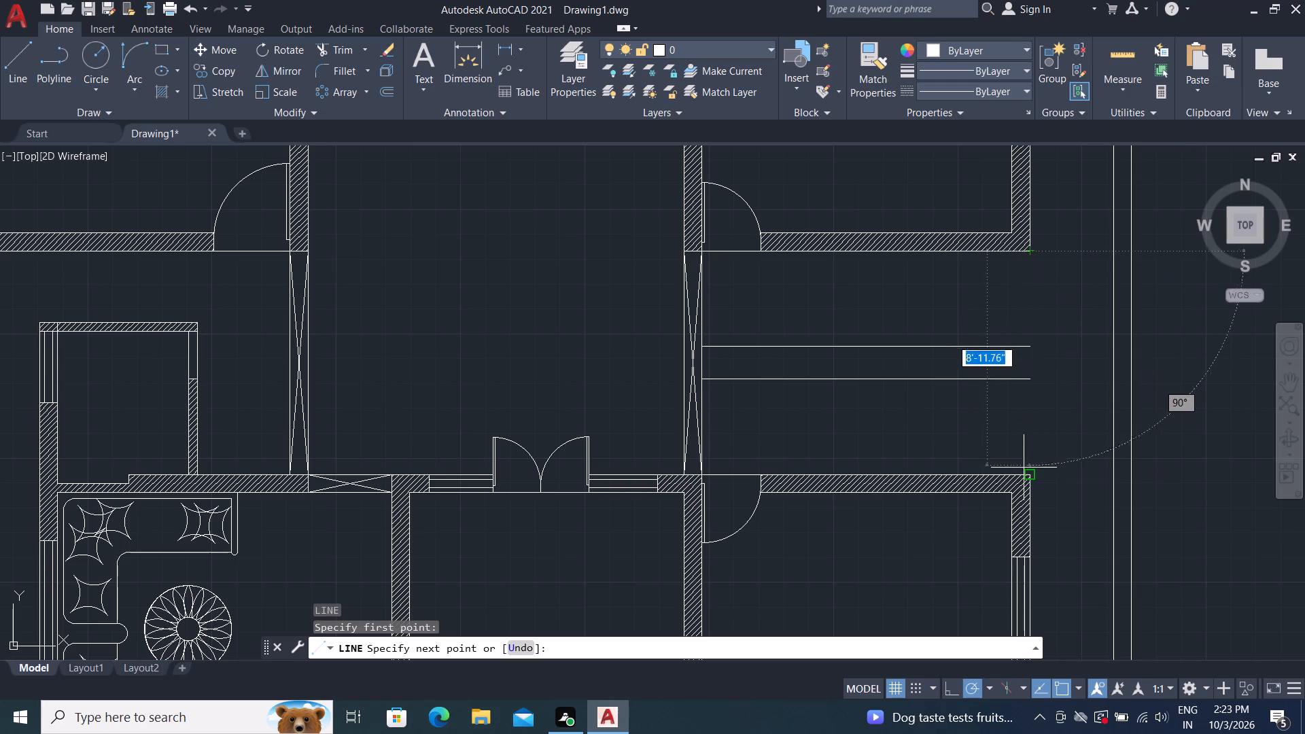
click(1030, 474)
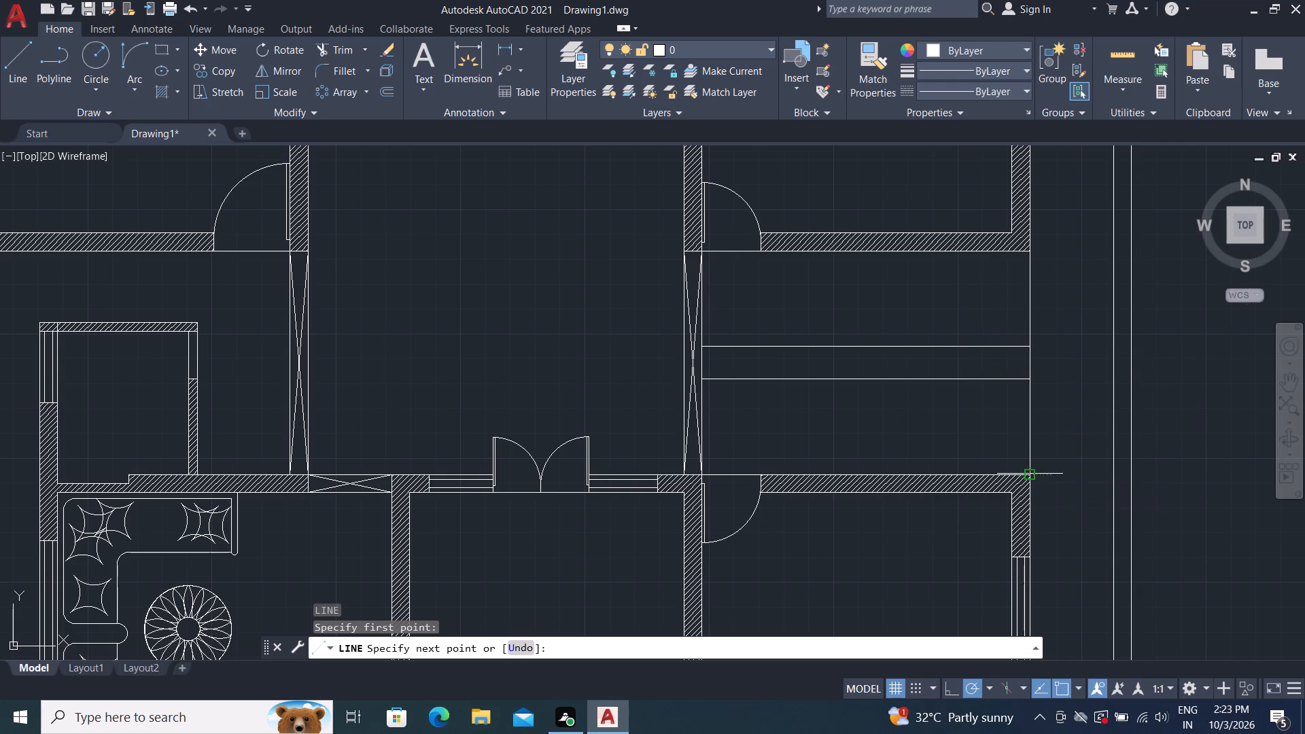
key(Escape)
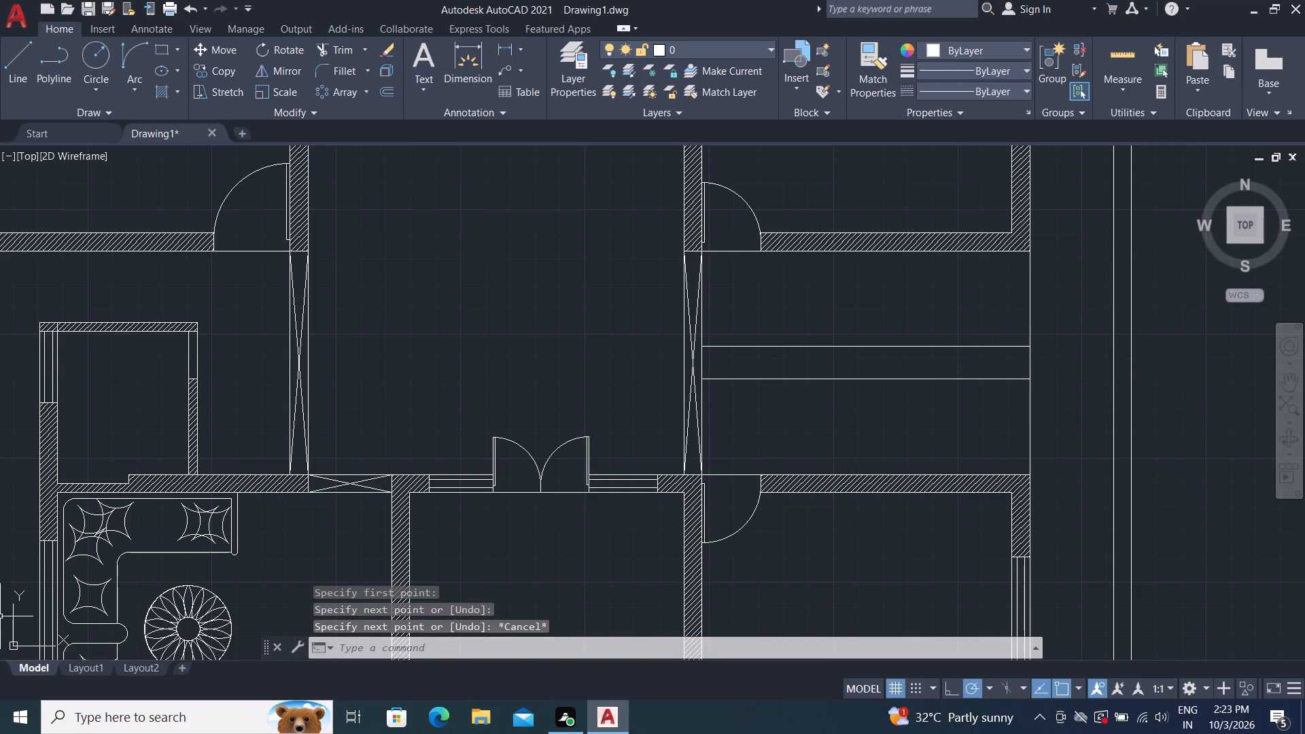
Offset the side space's closing line 9" outward, toward the boundary wall.
key(o)
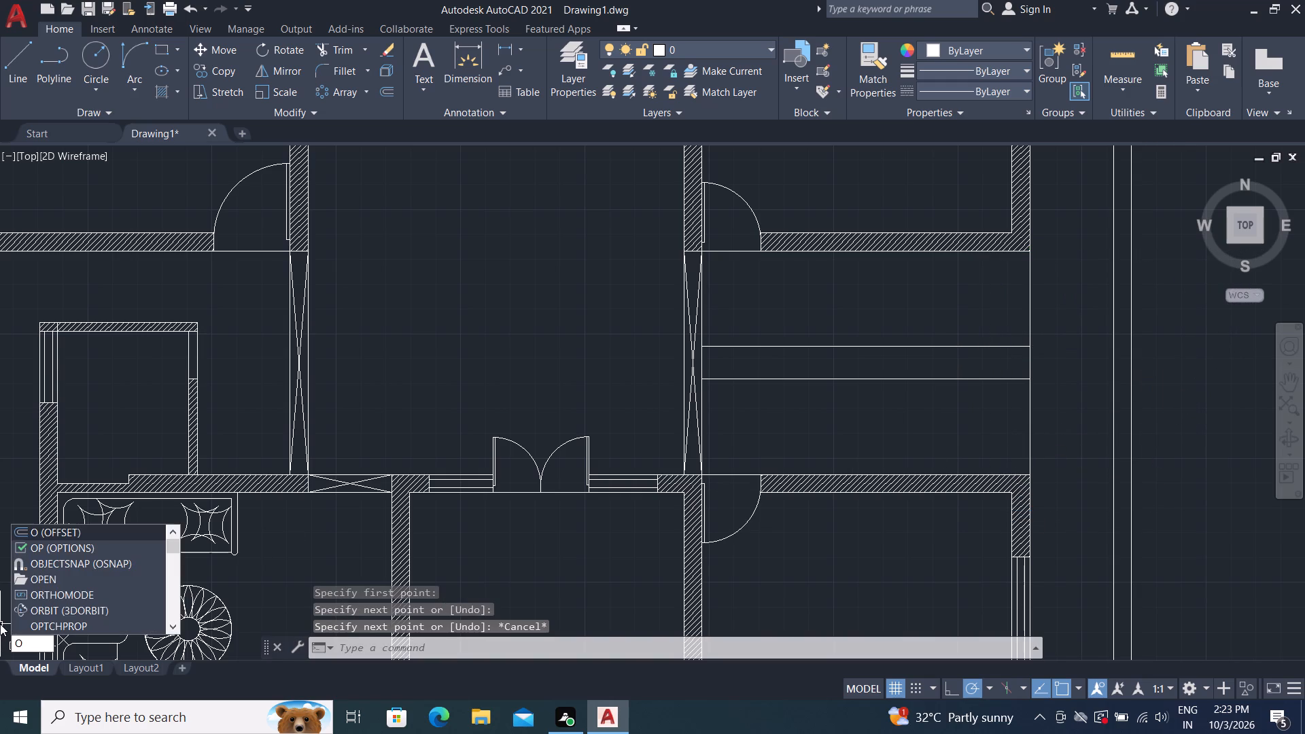
key(space)
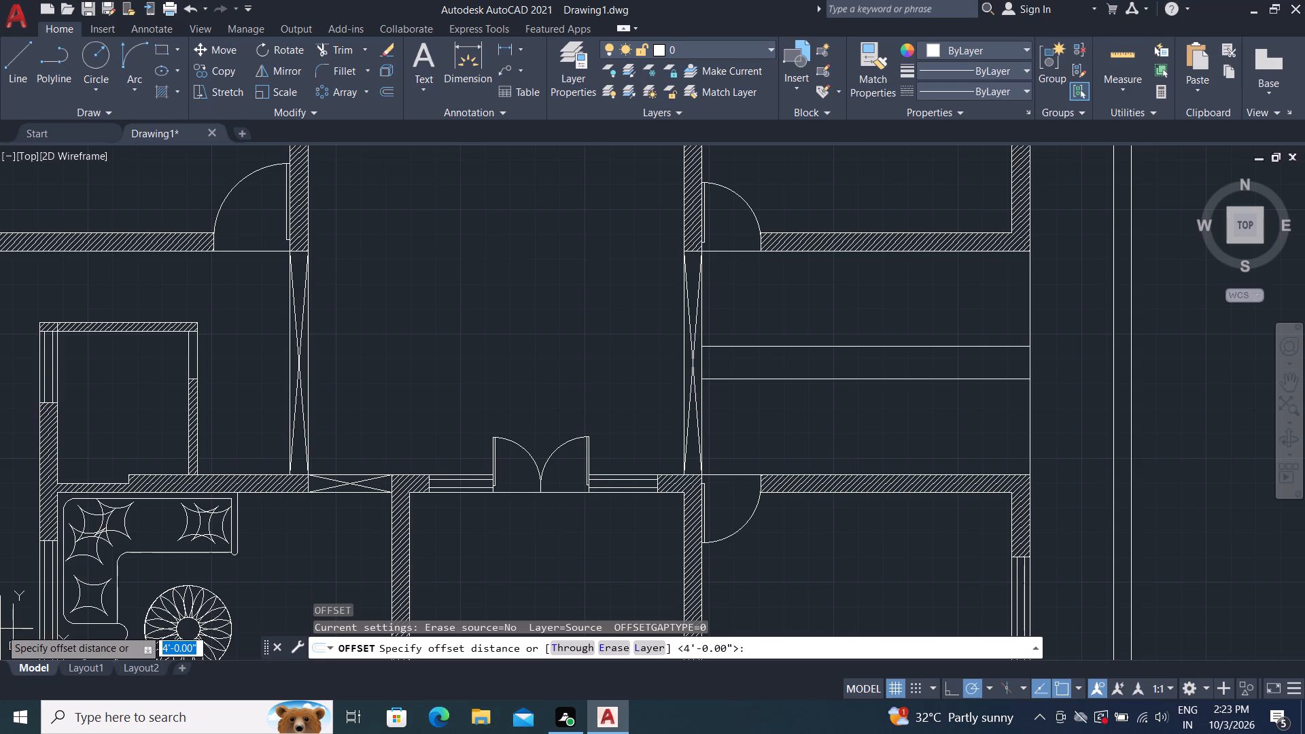
key(9)
key(shift+quotedbl)
key(Return)
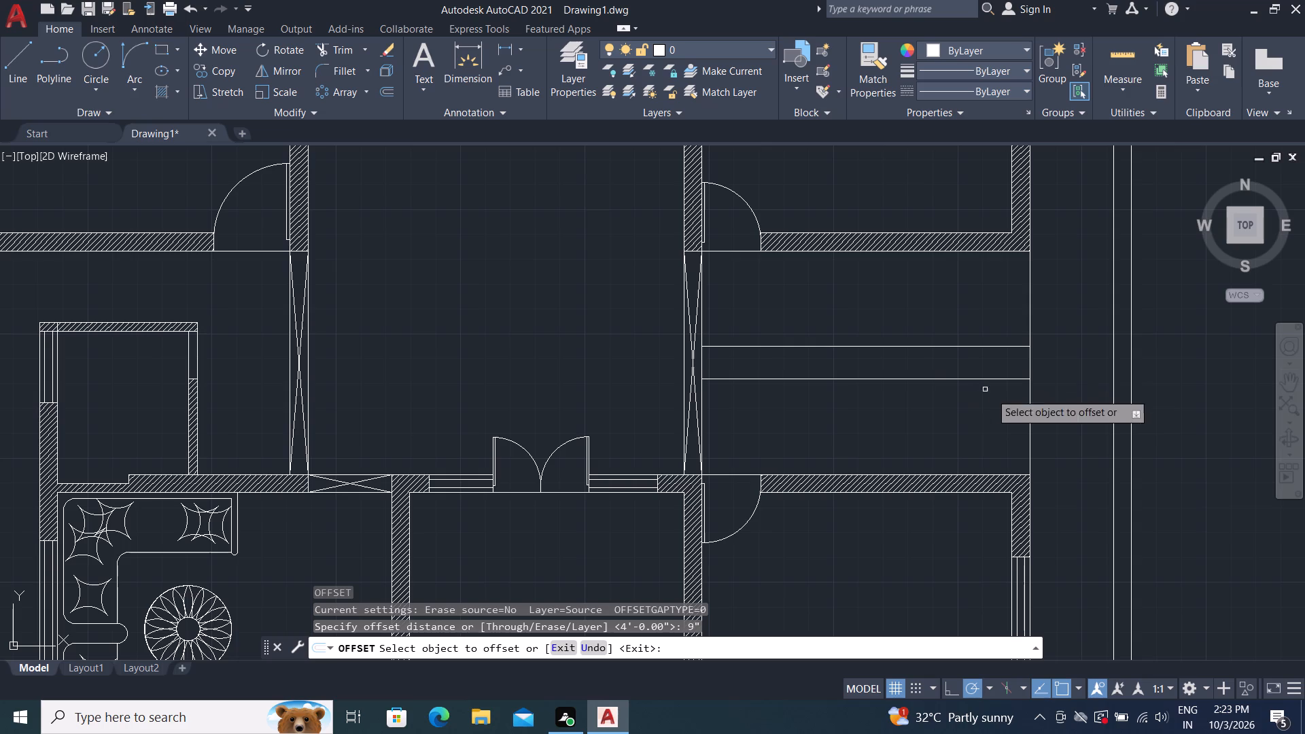
click(1028, 417)
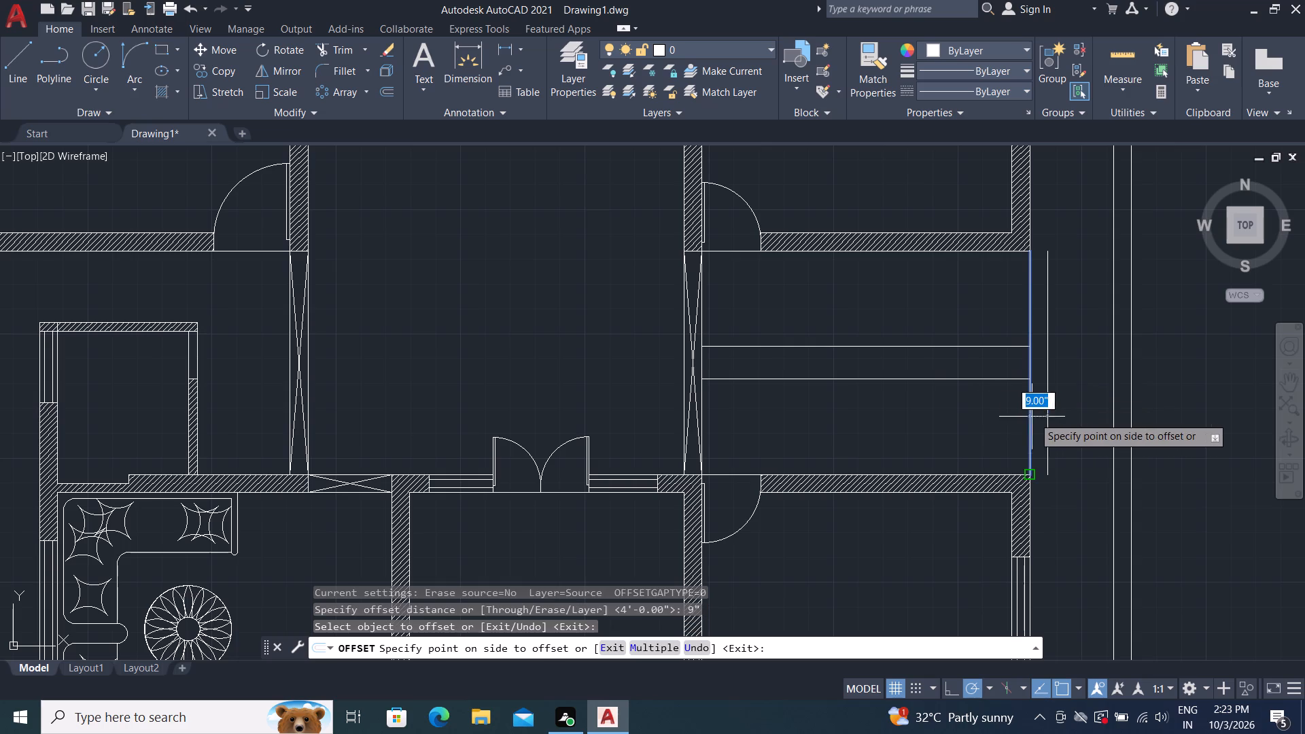
click(1102, 418)
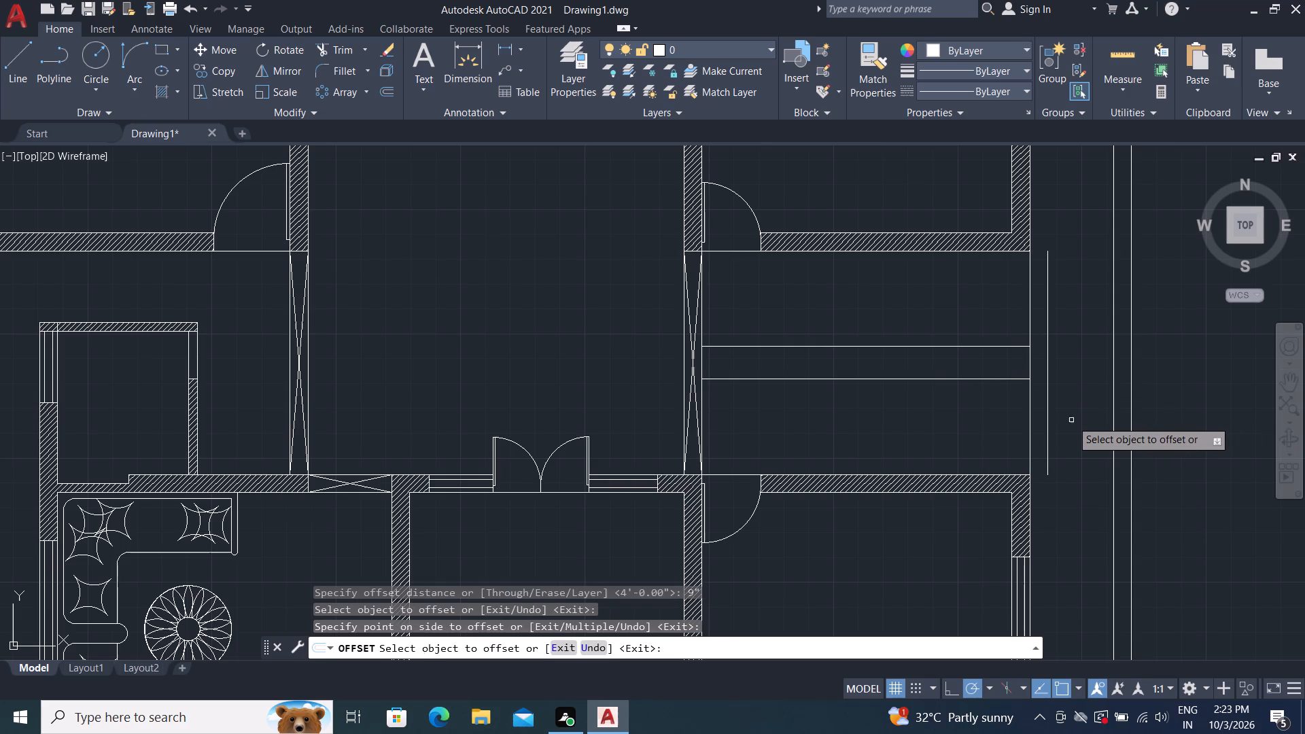
Erase the line offset 9" outward from the side space's closing line.
key(Escape)
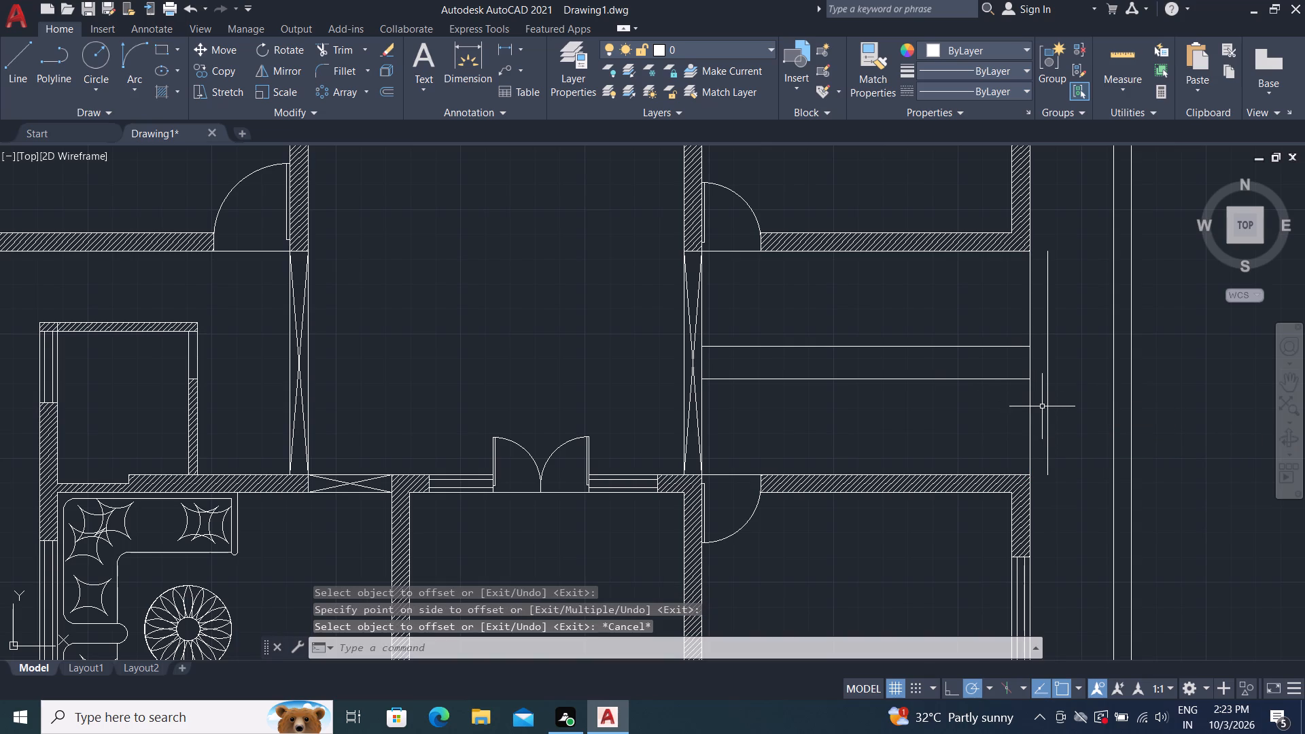
click(1047, 414)
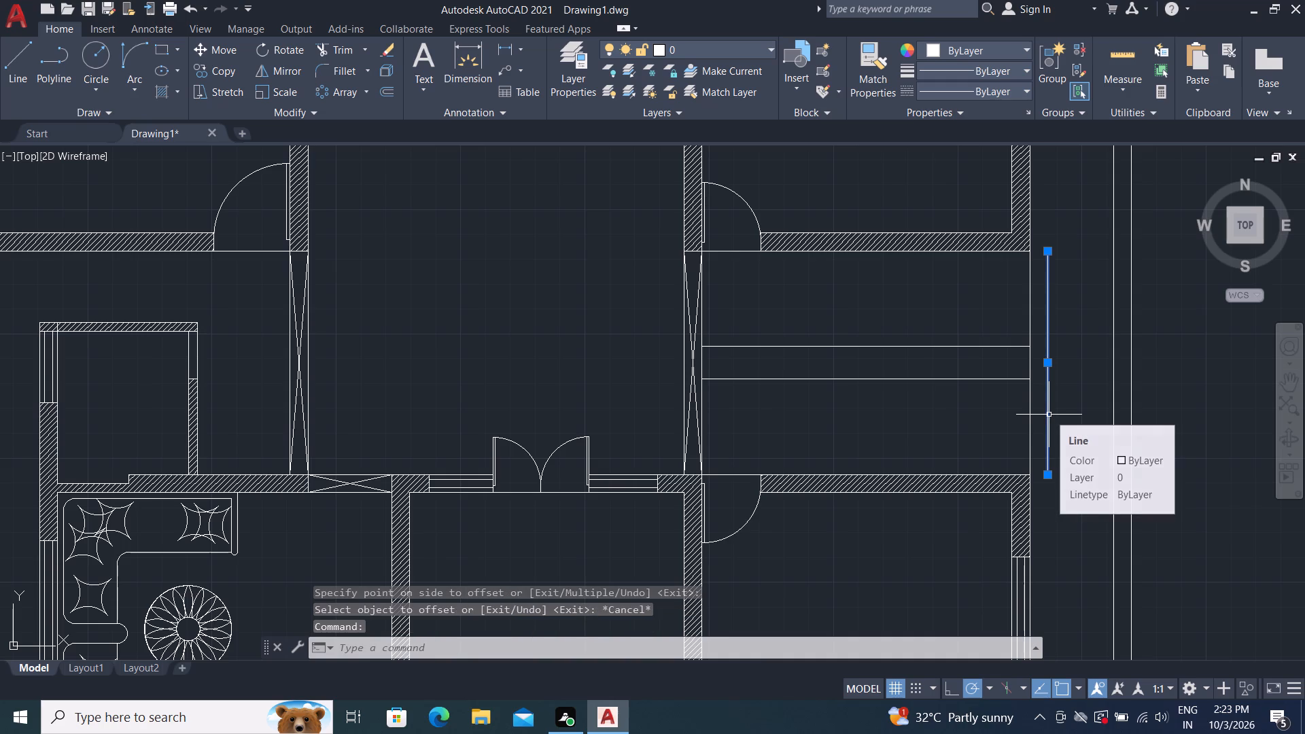
key(Delete)
Offset the side space's closing line 1'6" outward, toward the boundary wall.
text(O)
key(space)
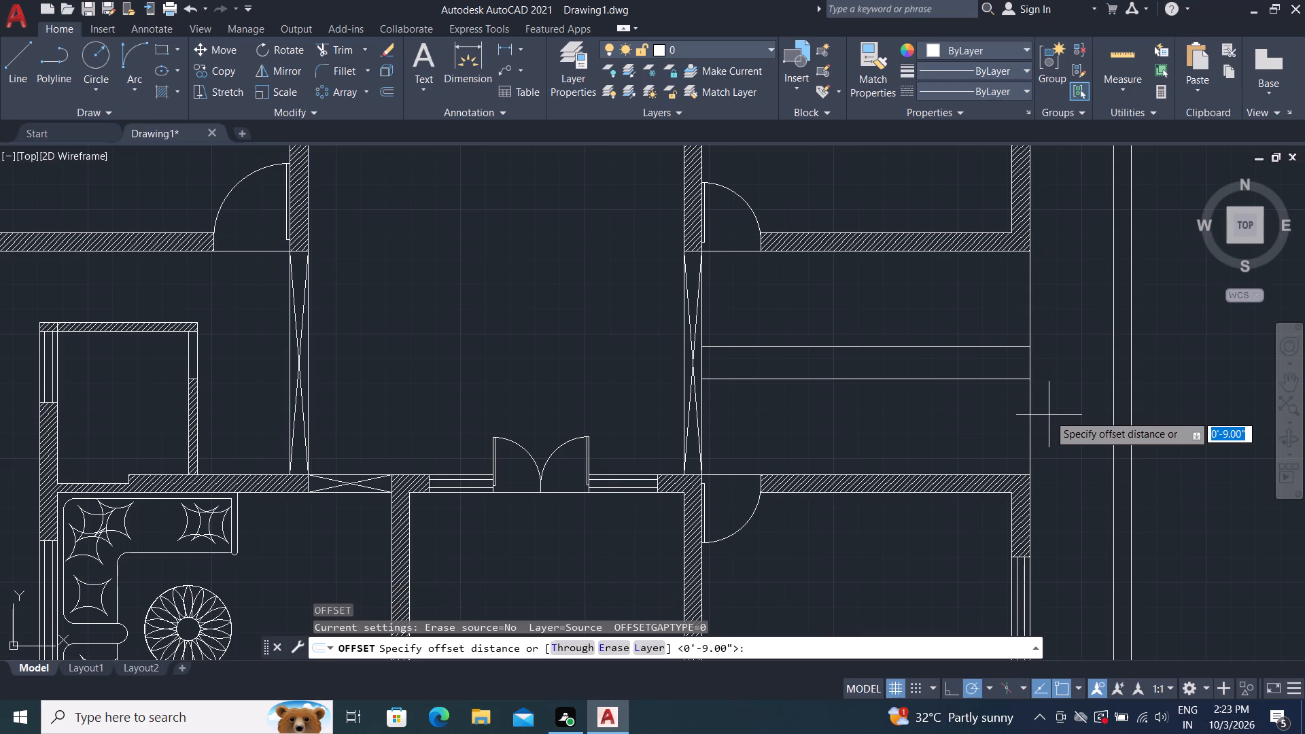
key(1)
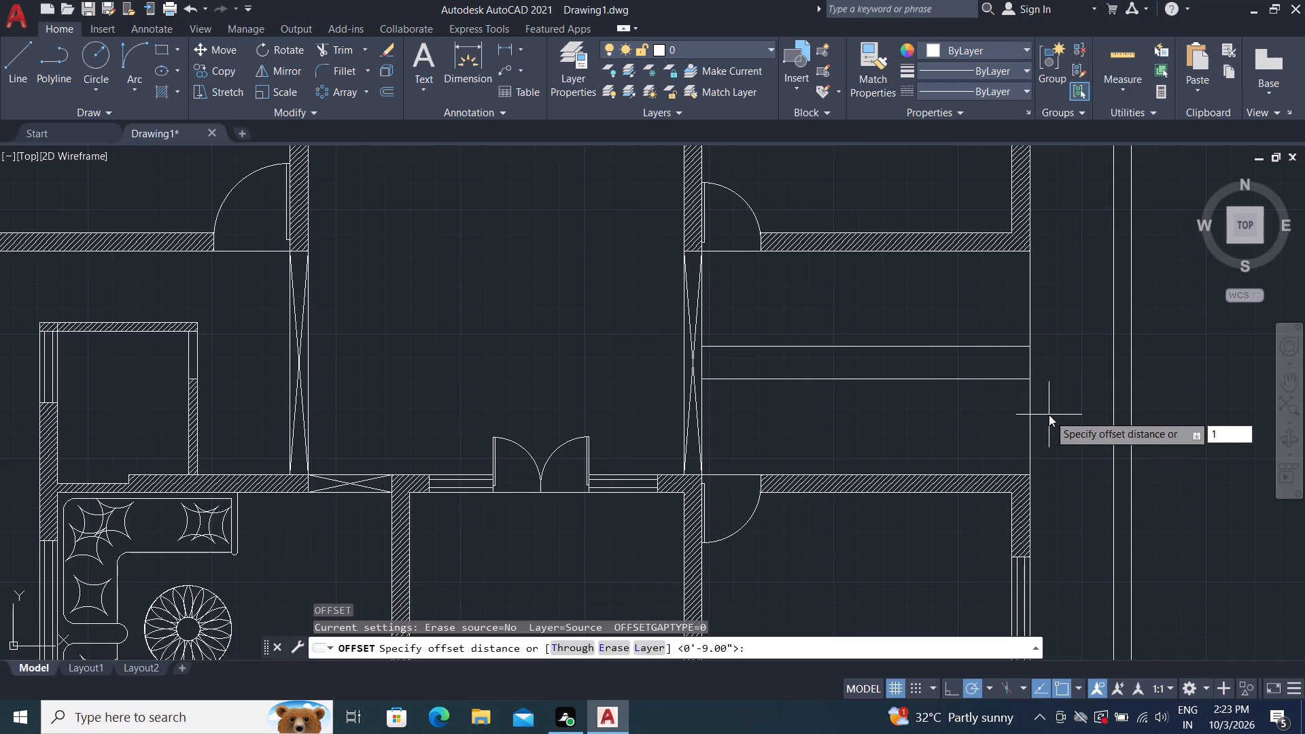
key(apostrophe)
text(6")
key(Return)
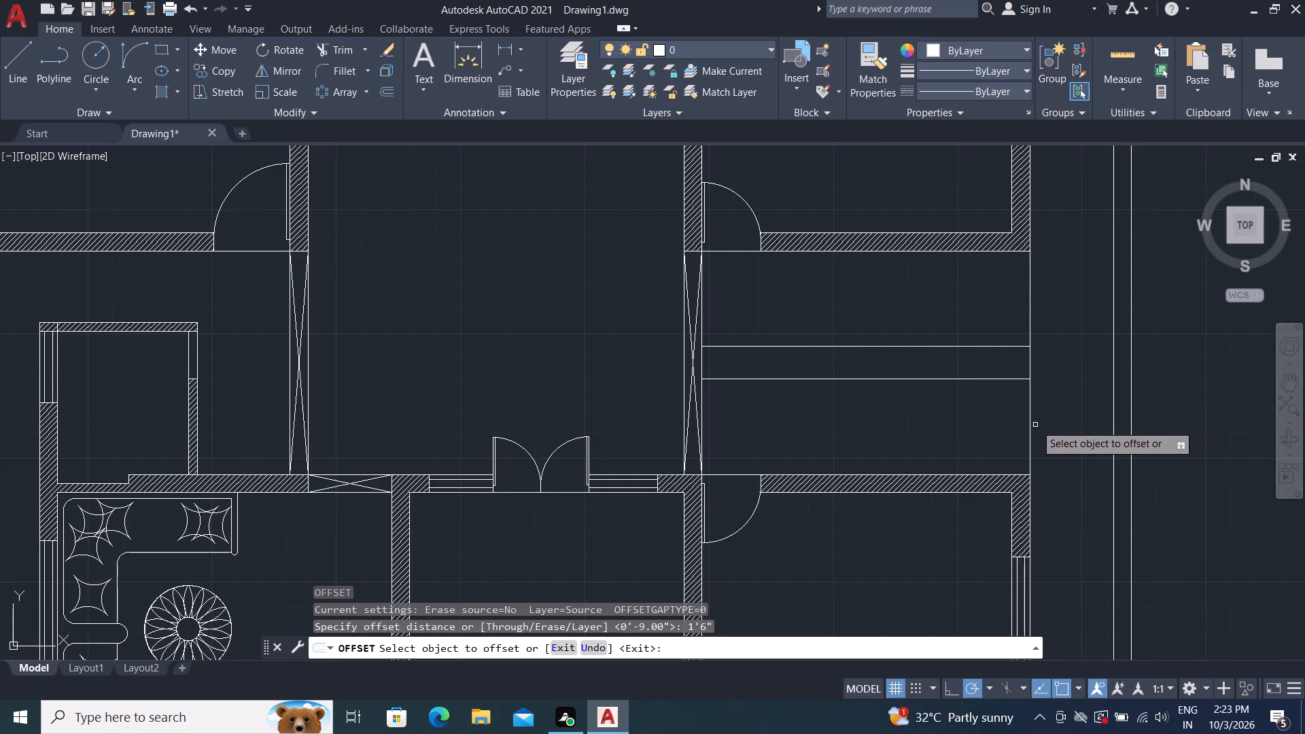
click(1032, 423)
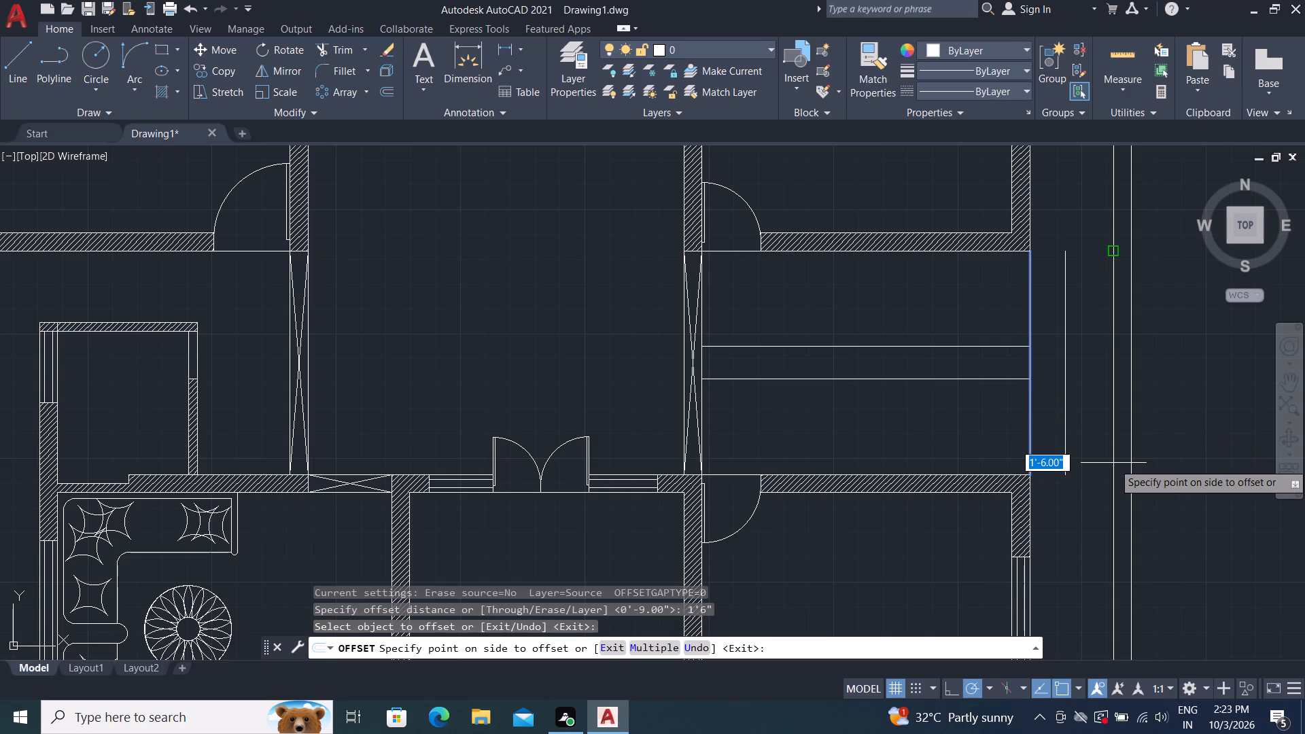
click(1107, 463)
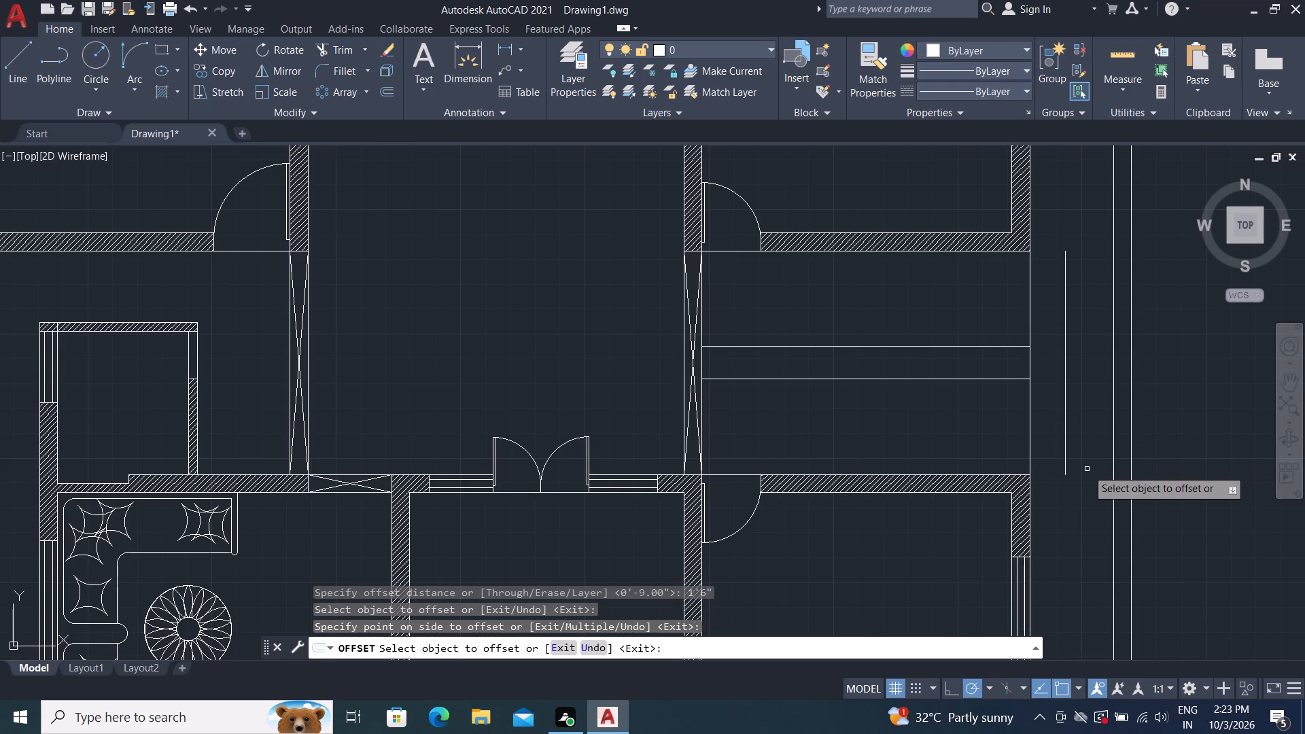
key(1)
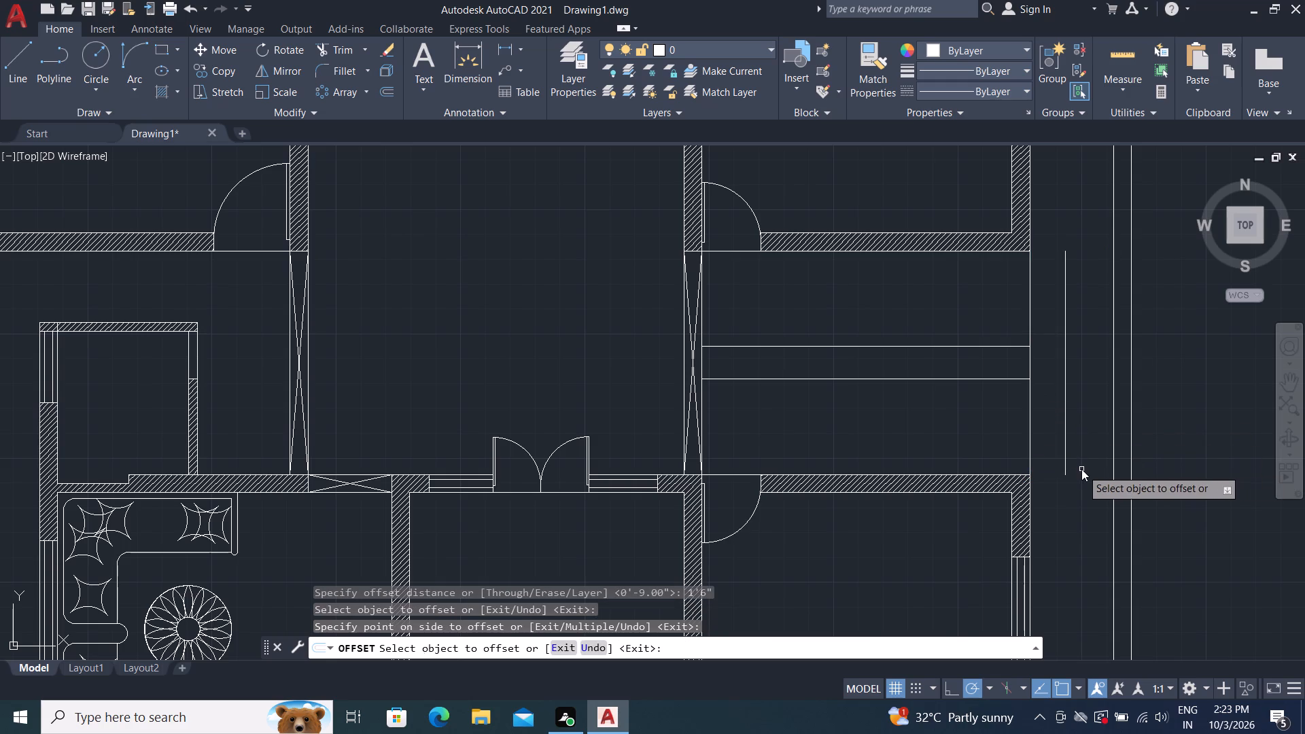
key(Escape)
key(Escape)
key(Escape)
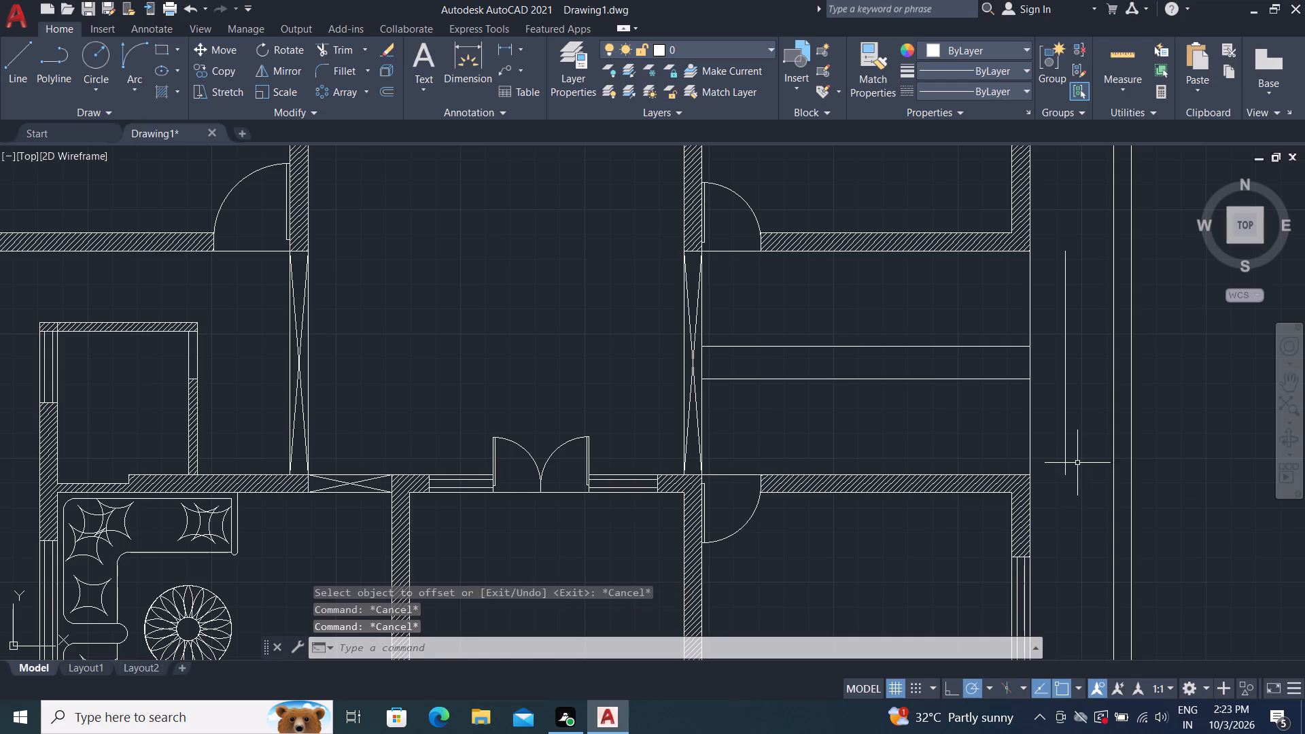
Offset the new outer vertical line another 4" toward the boundary wall.
key(o)
key(space)
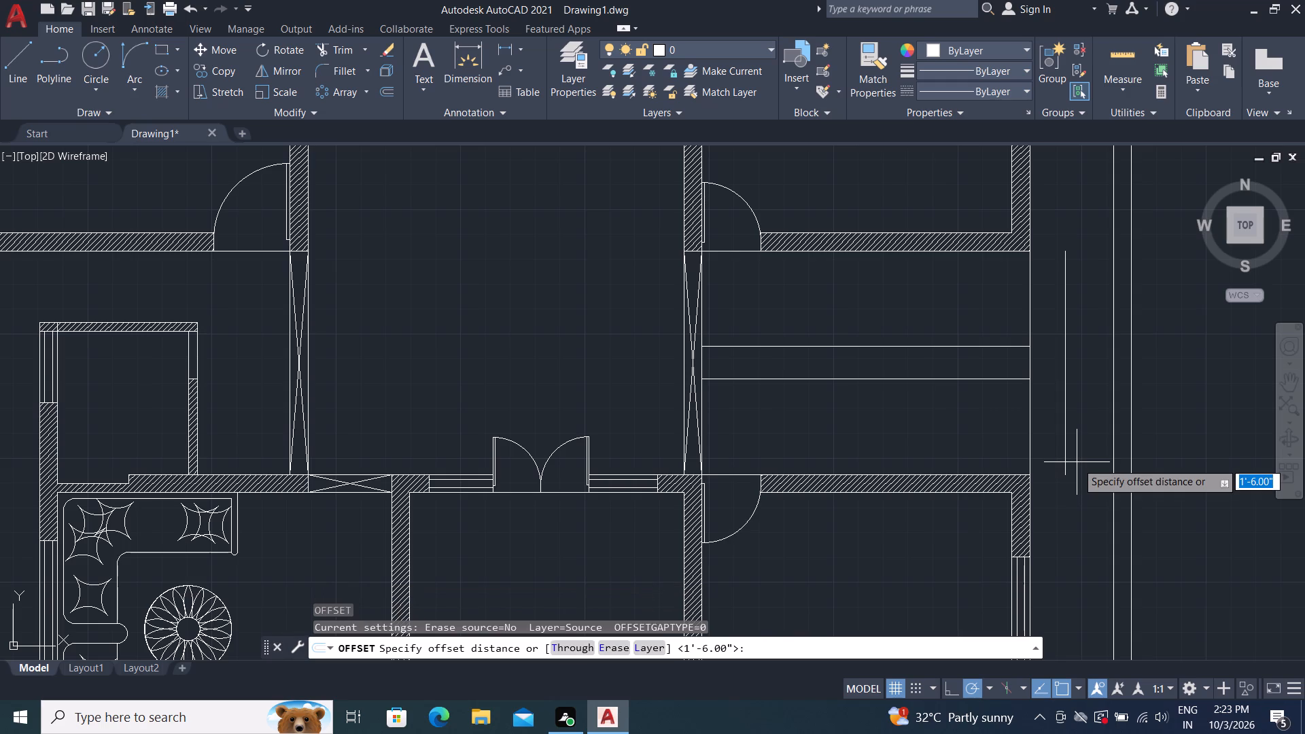
text(4")
key(Return)
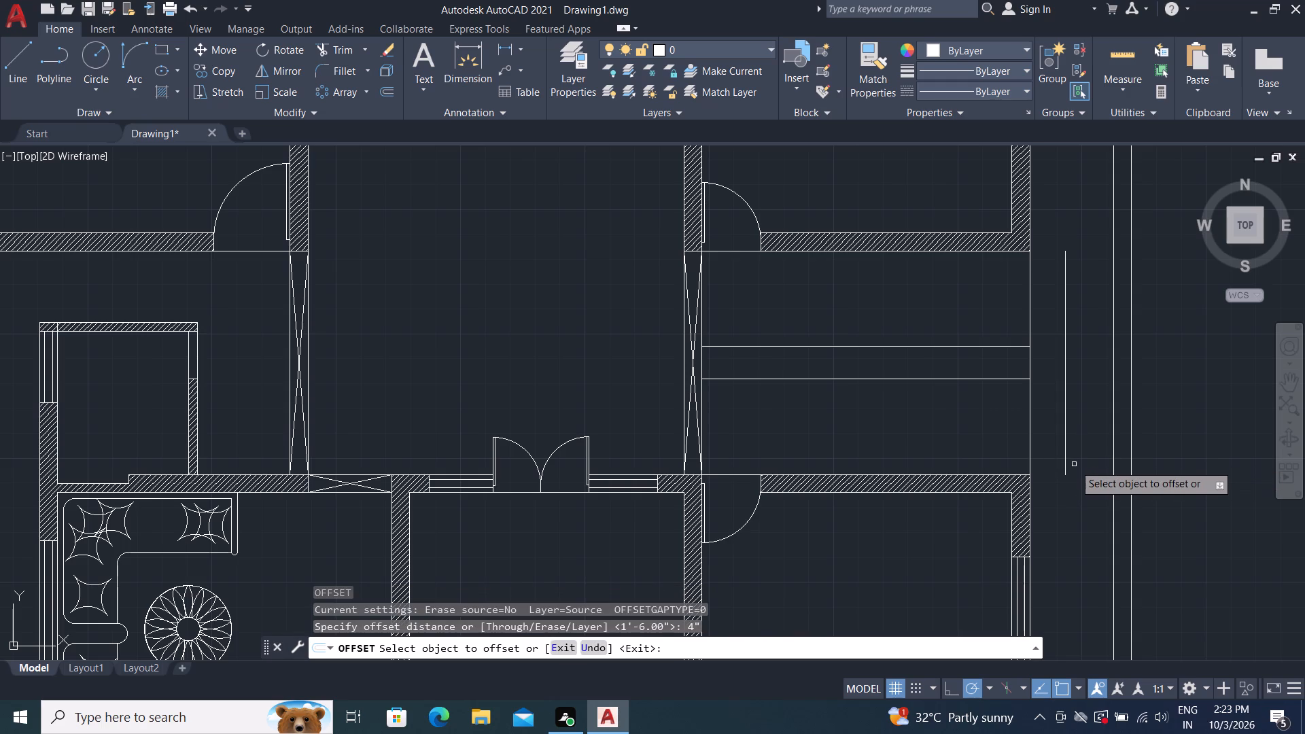
click(1066, 451)
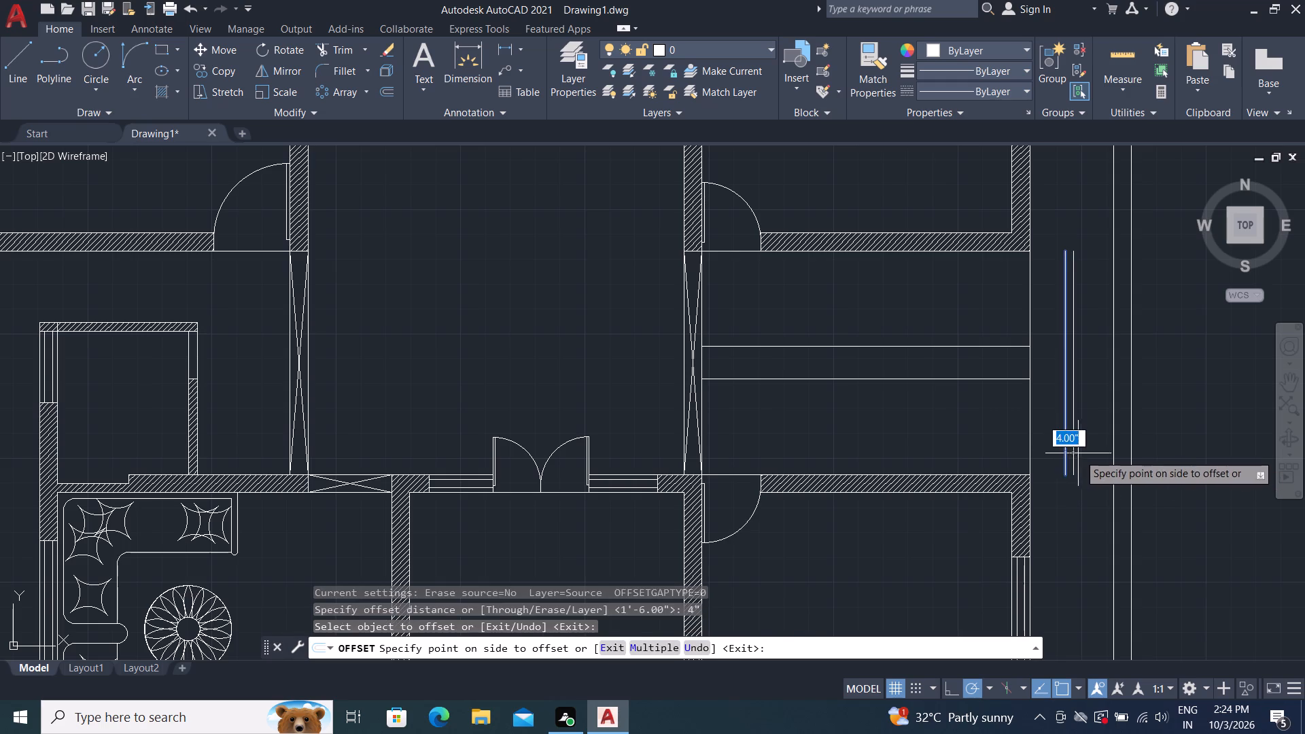
click(1079, 454)
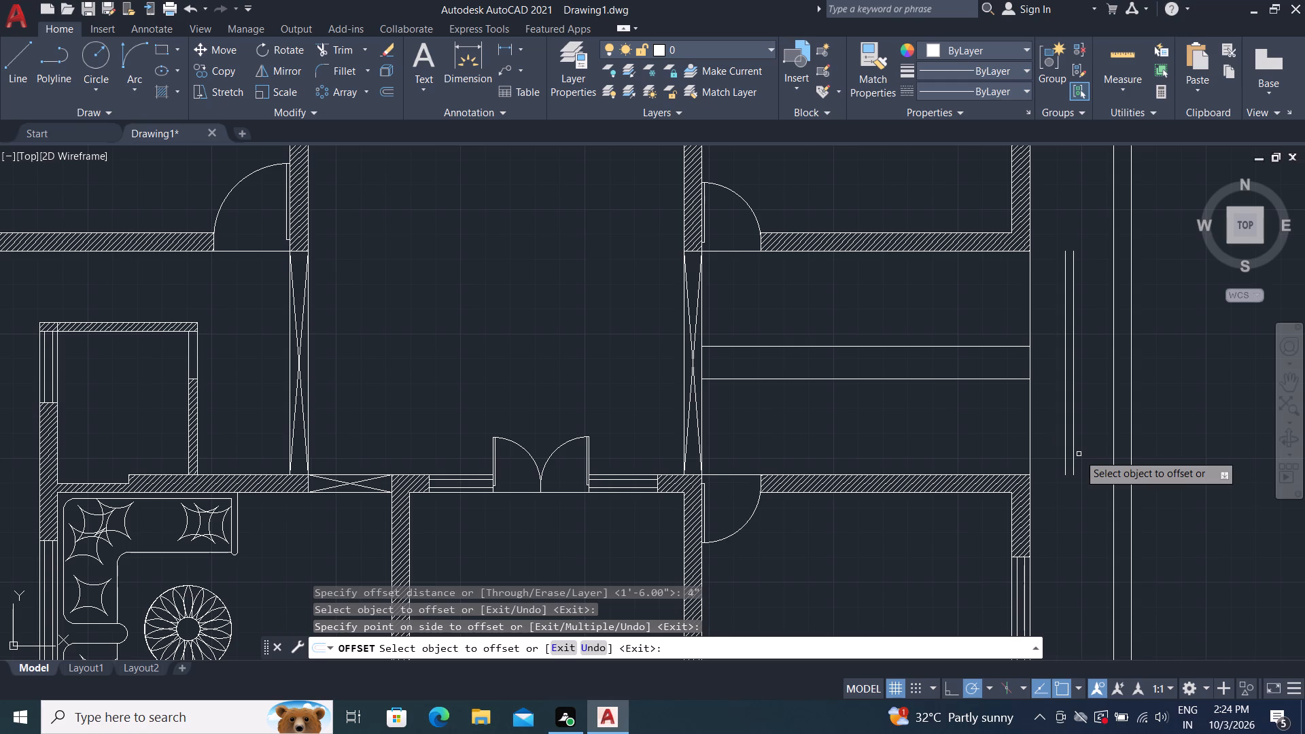
key(Escape)
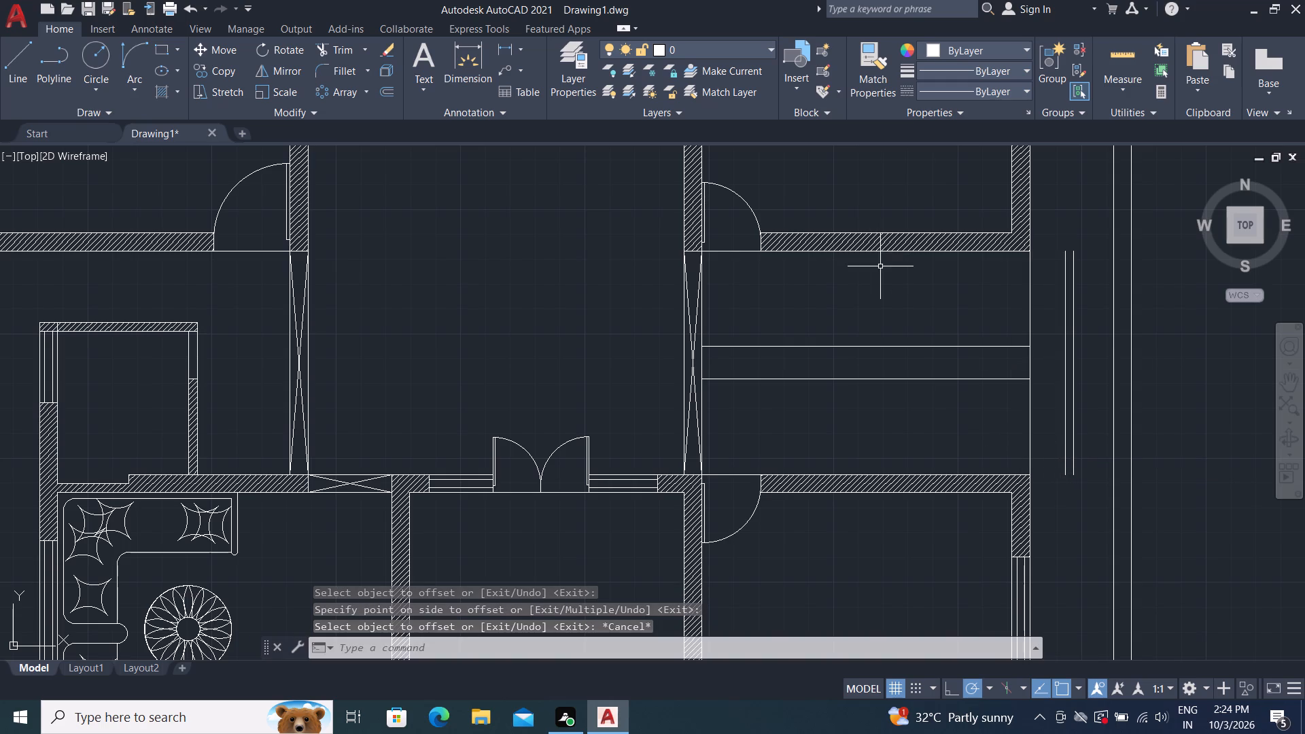
Erase the original closing line between the middle-right and lower-right rooms' outer corners.
click(1030, 366)
key(Delete)
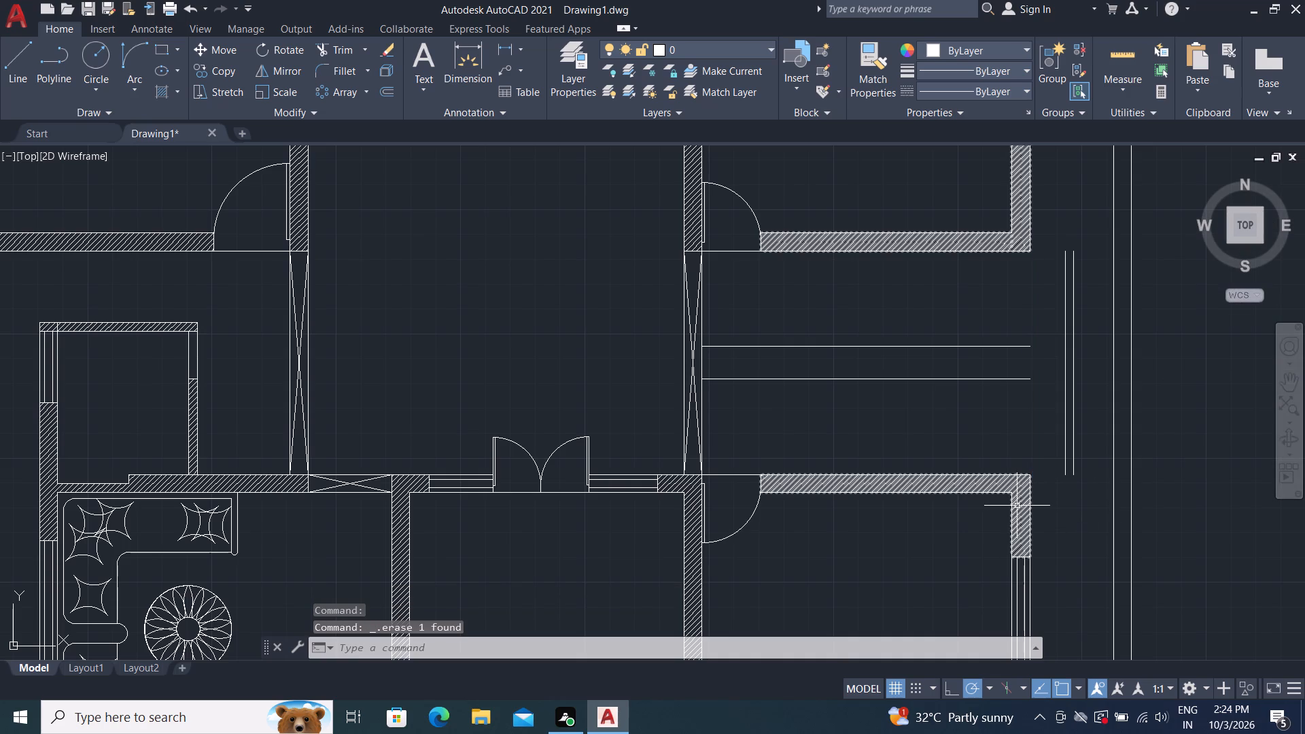
Draw a horizontal line from the lower-right room's upper outer corner to the lower end of the inner projecting vertical line.
key(l)
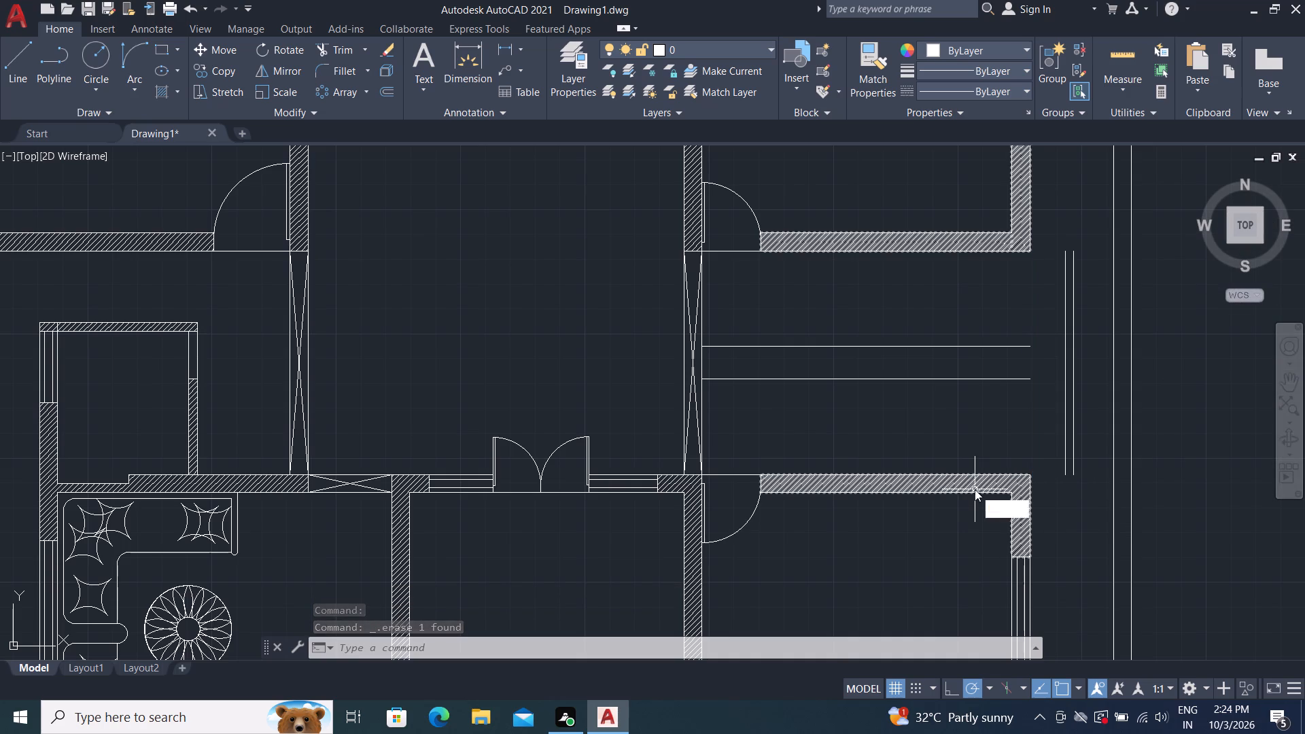
key(space)
scroll(1049, 472, up, 3)
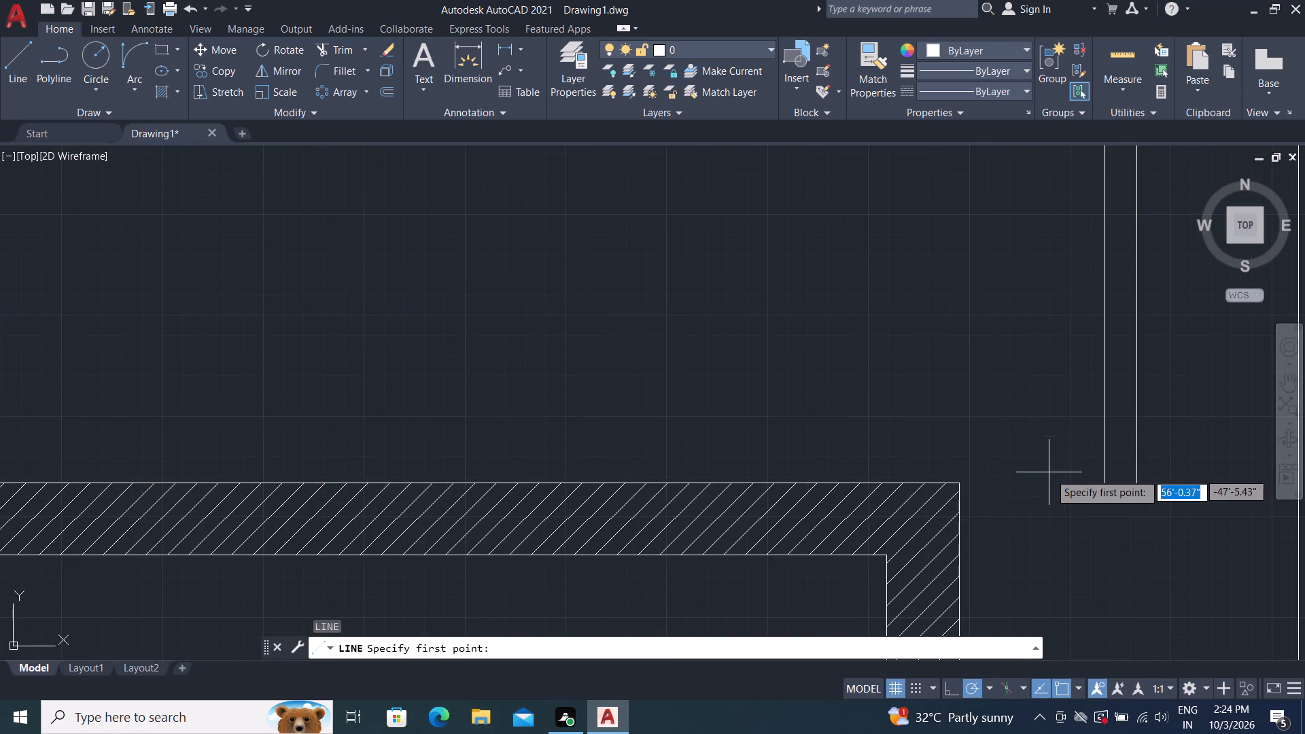
click(960, 484)
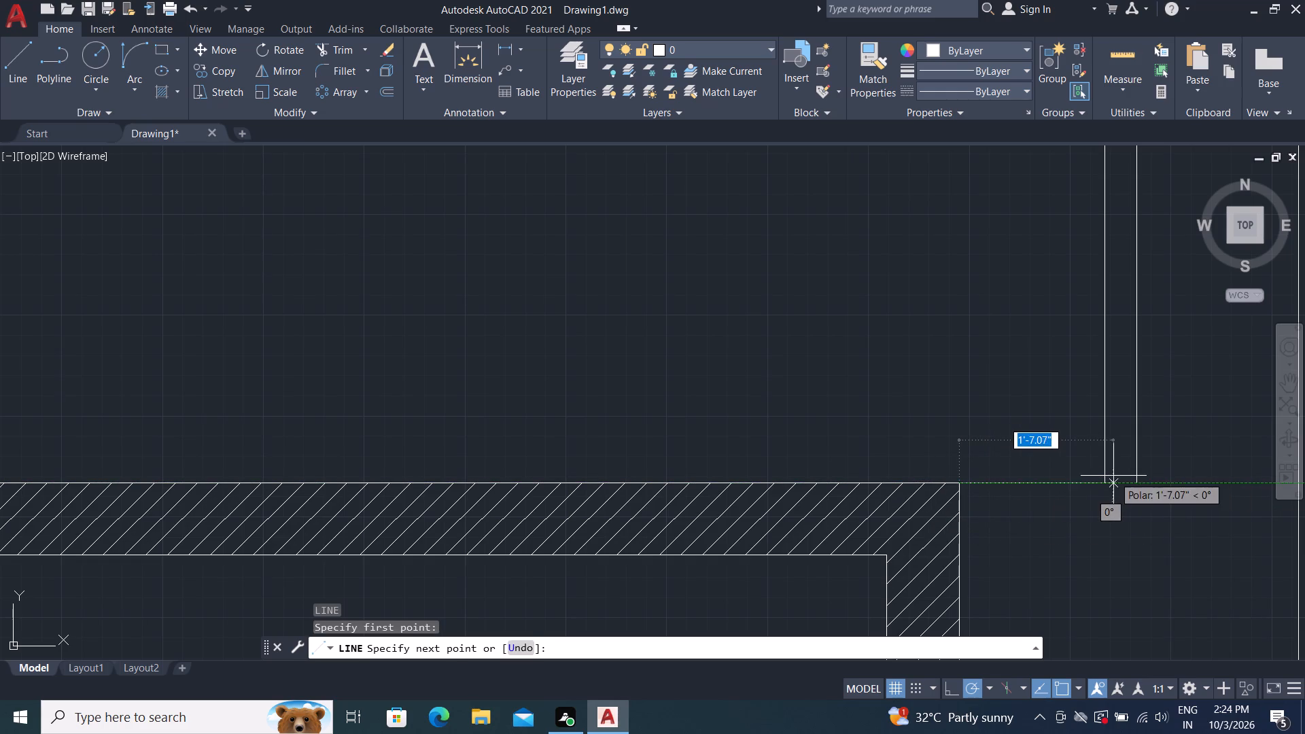
click(1103, 480)
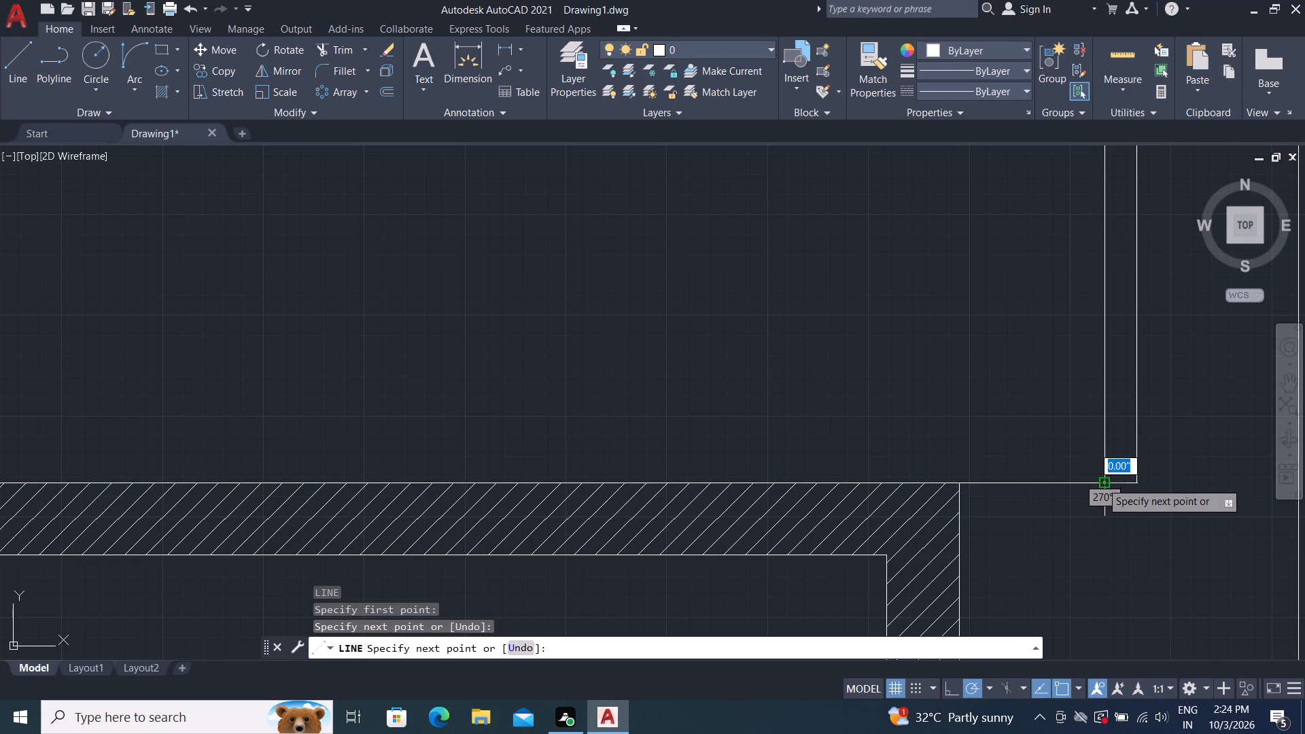
key(Escape)
Draw a 1'6" horizontal line from the middle-right room's lower outer corner to the upper end of the inner projecting vertical line.
scroll(1005, 436, down, 1)
middle_drag(1000, 375, 996, 382)
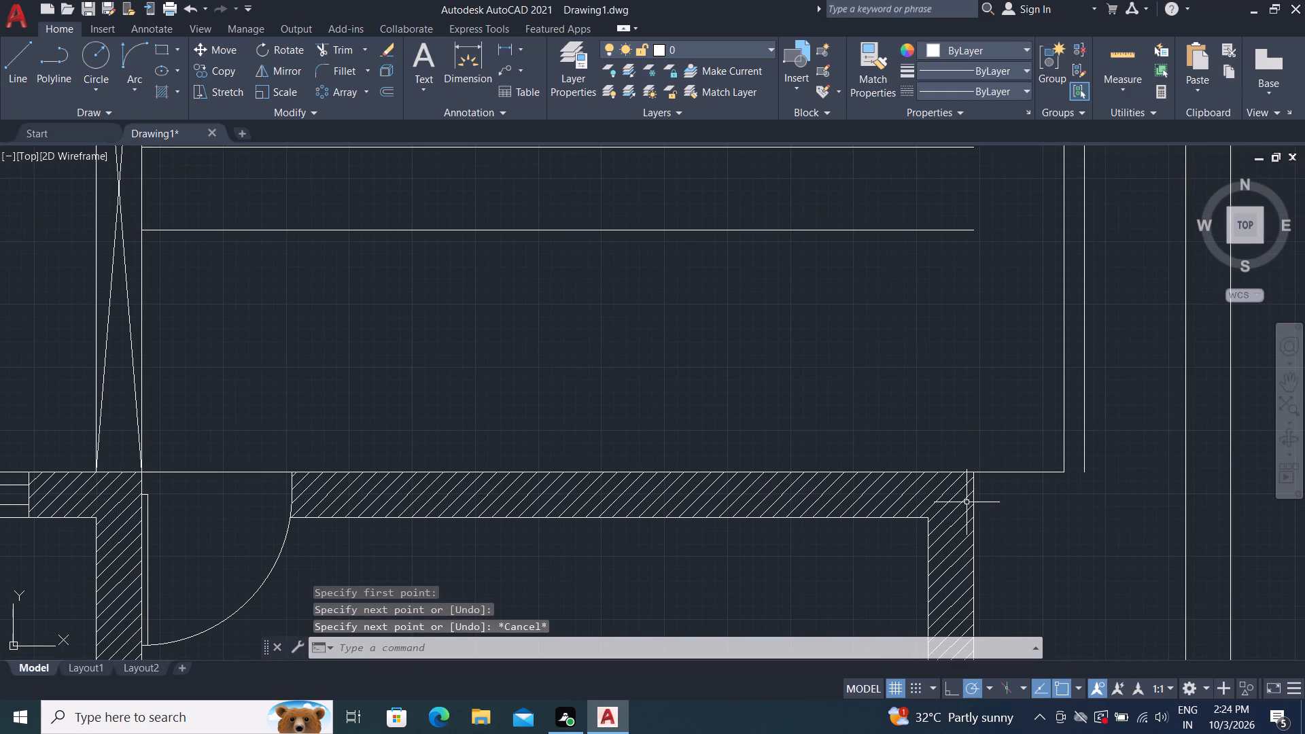
middle_drag(917, 374, 920, 440)
middle_drag(922, 553, 927, 590)
middle_drag(933, 631, 933, 644)
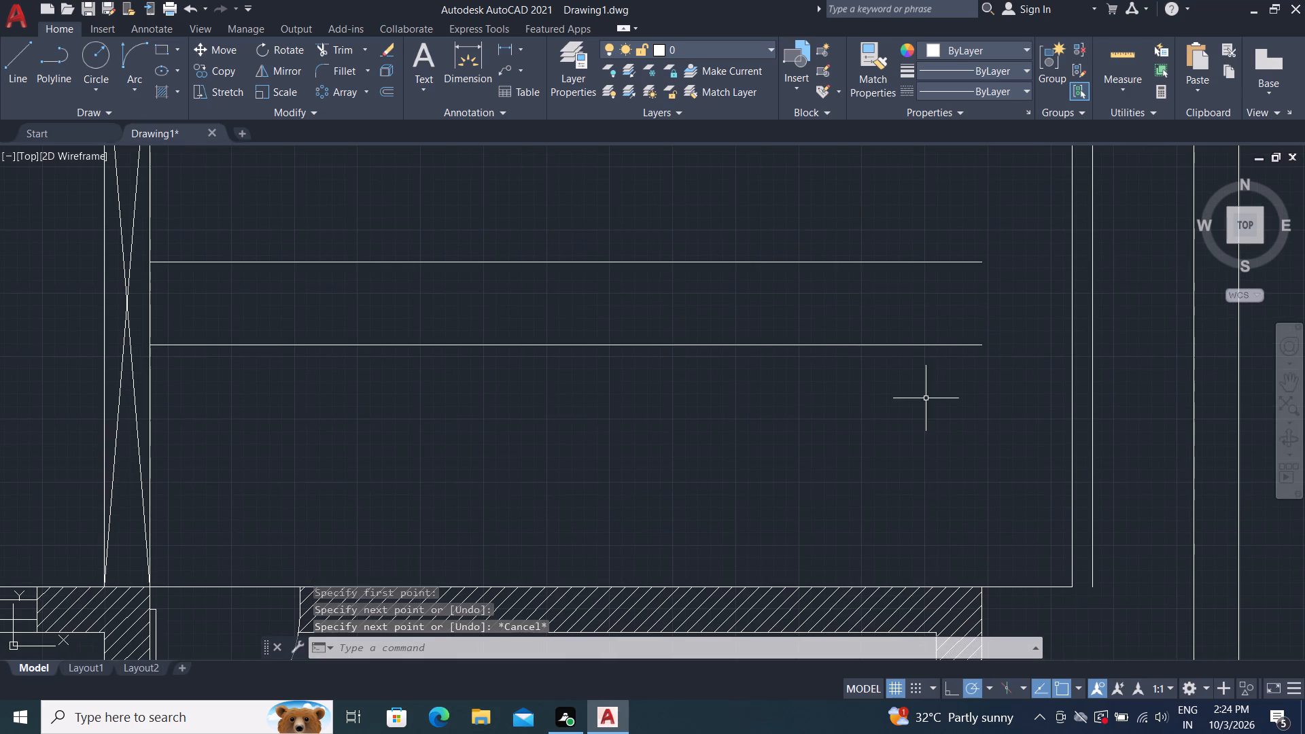
middle_drag(878, 318, 888, 663)
middle_click(888, 663)
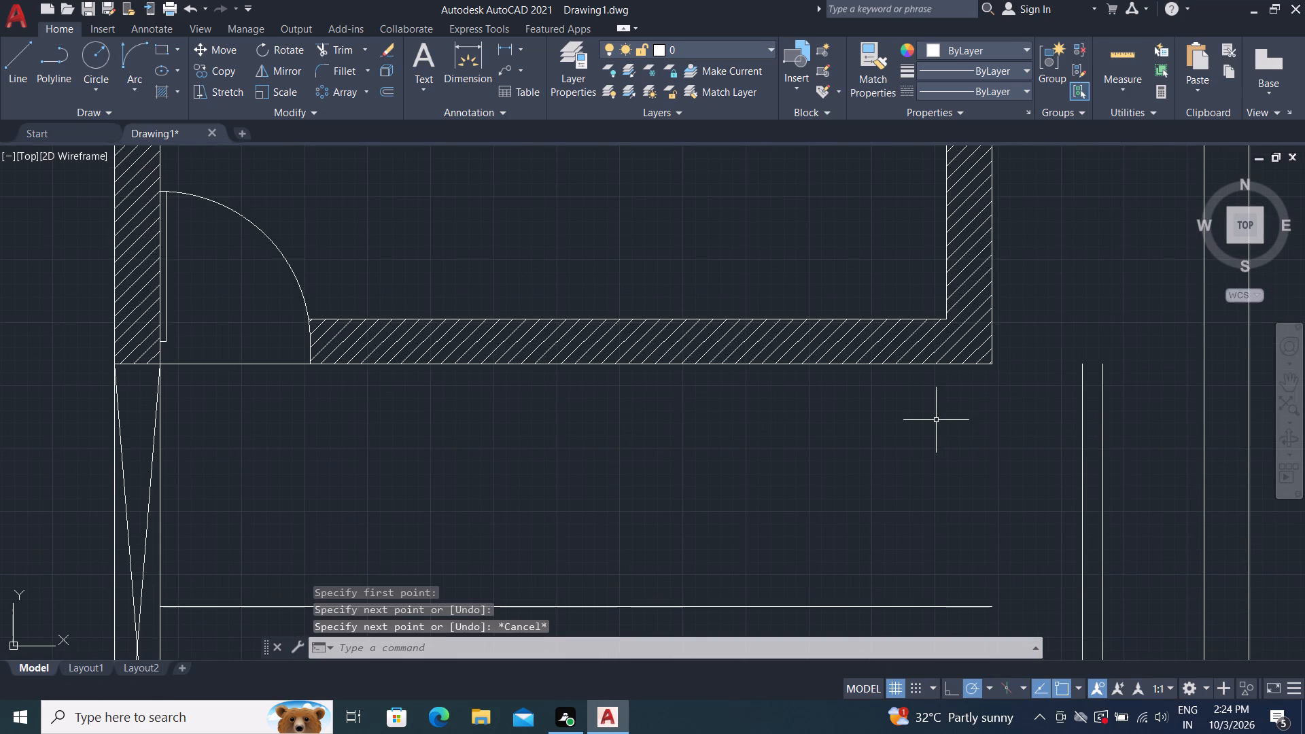
key(space)
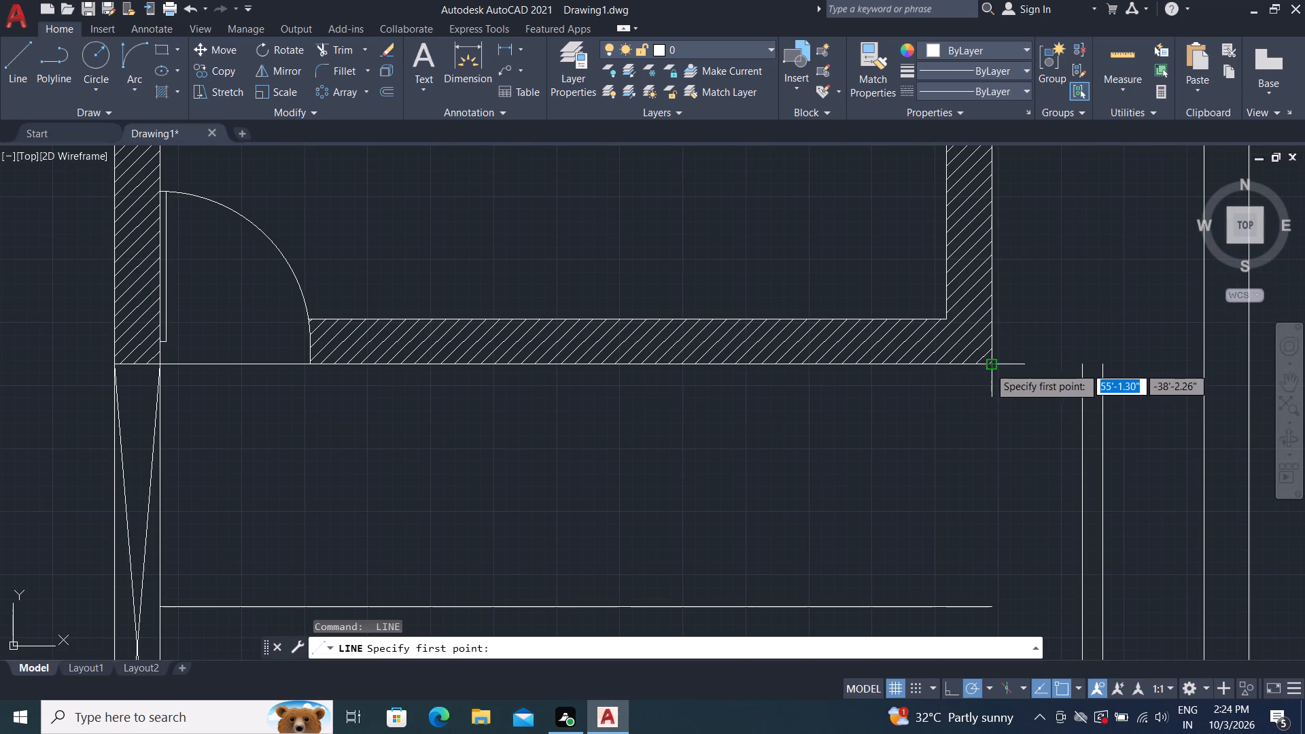
click(992, 367)
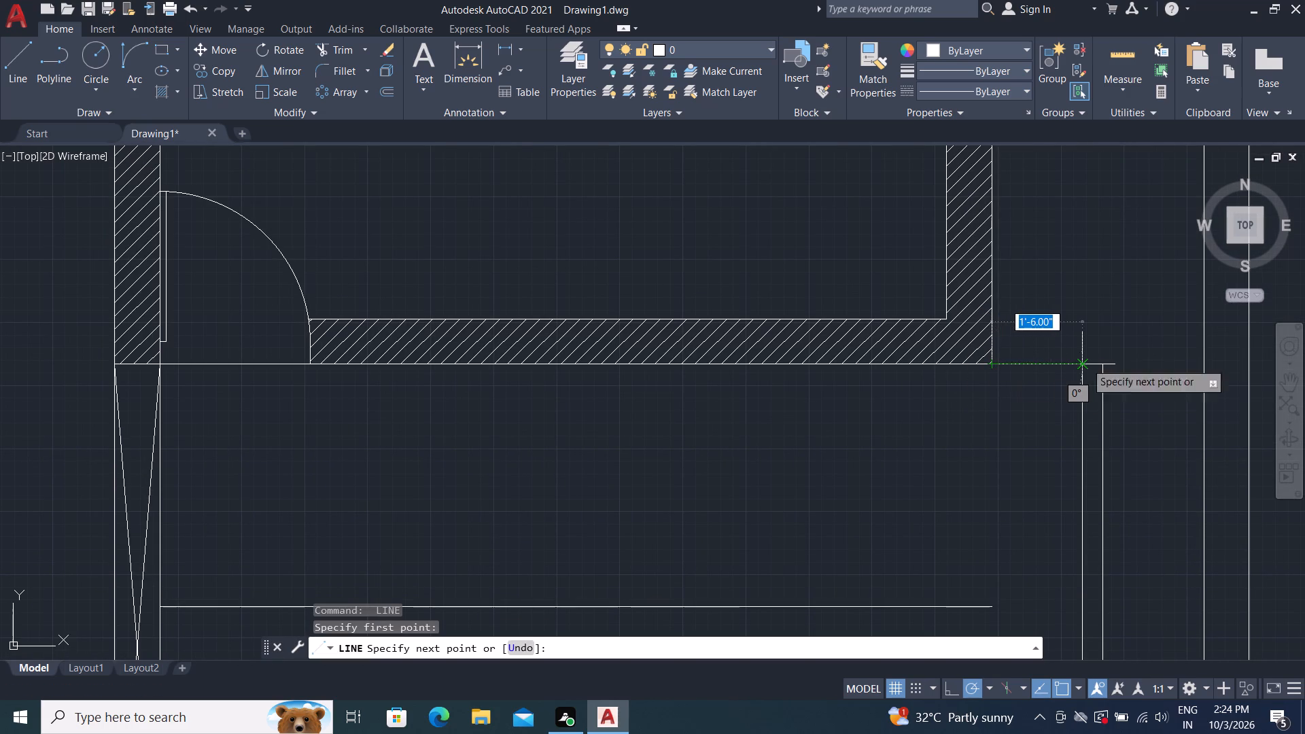
click(1085, 362)
key(Escape)
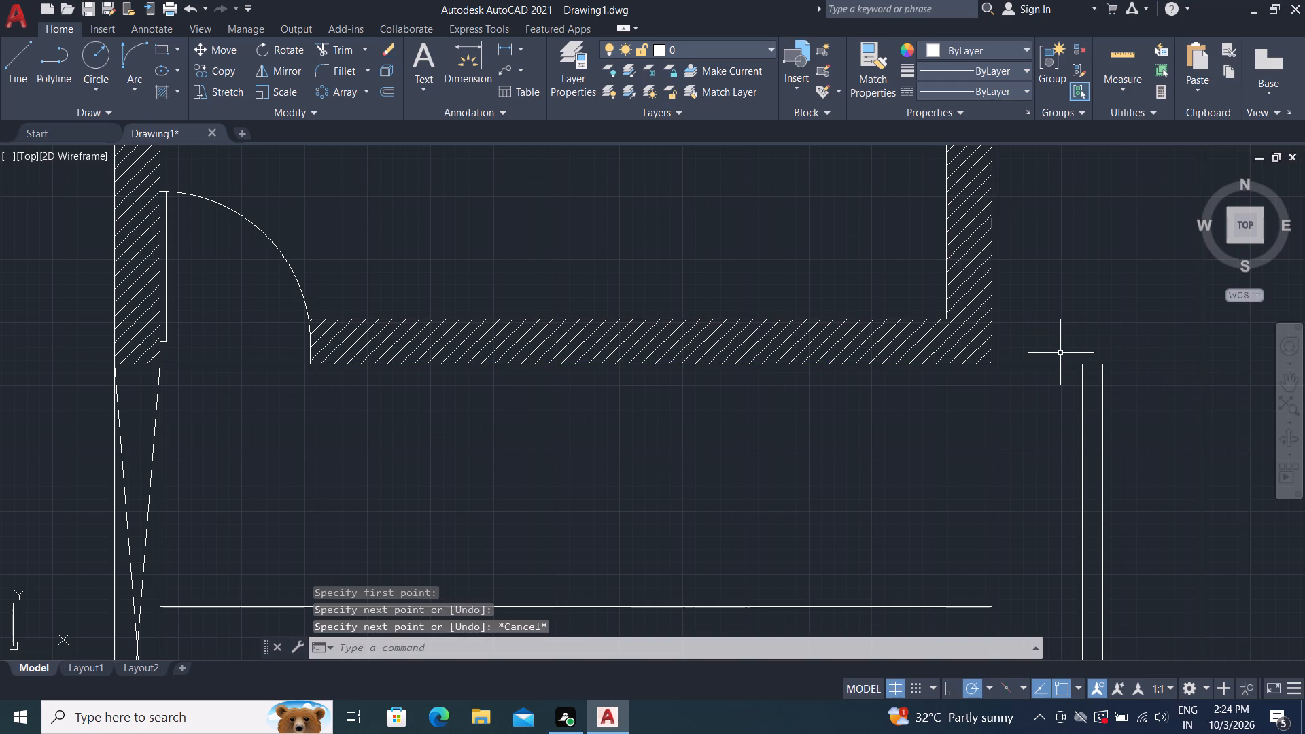
Offset the projection's two short horizontal lines 4" outward, the upper one upward and the lower one downward.
key(o)
key(n)
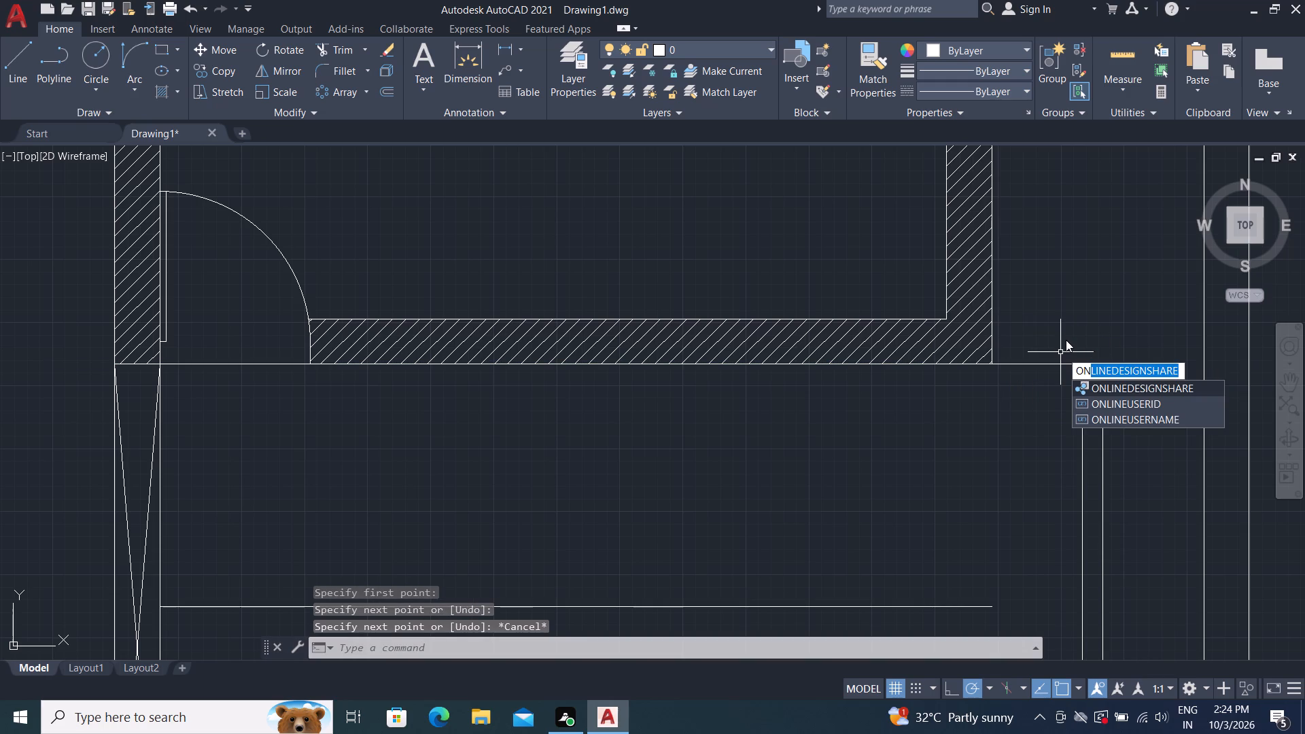
key(Escape)
text(O)
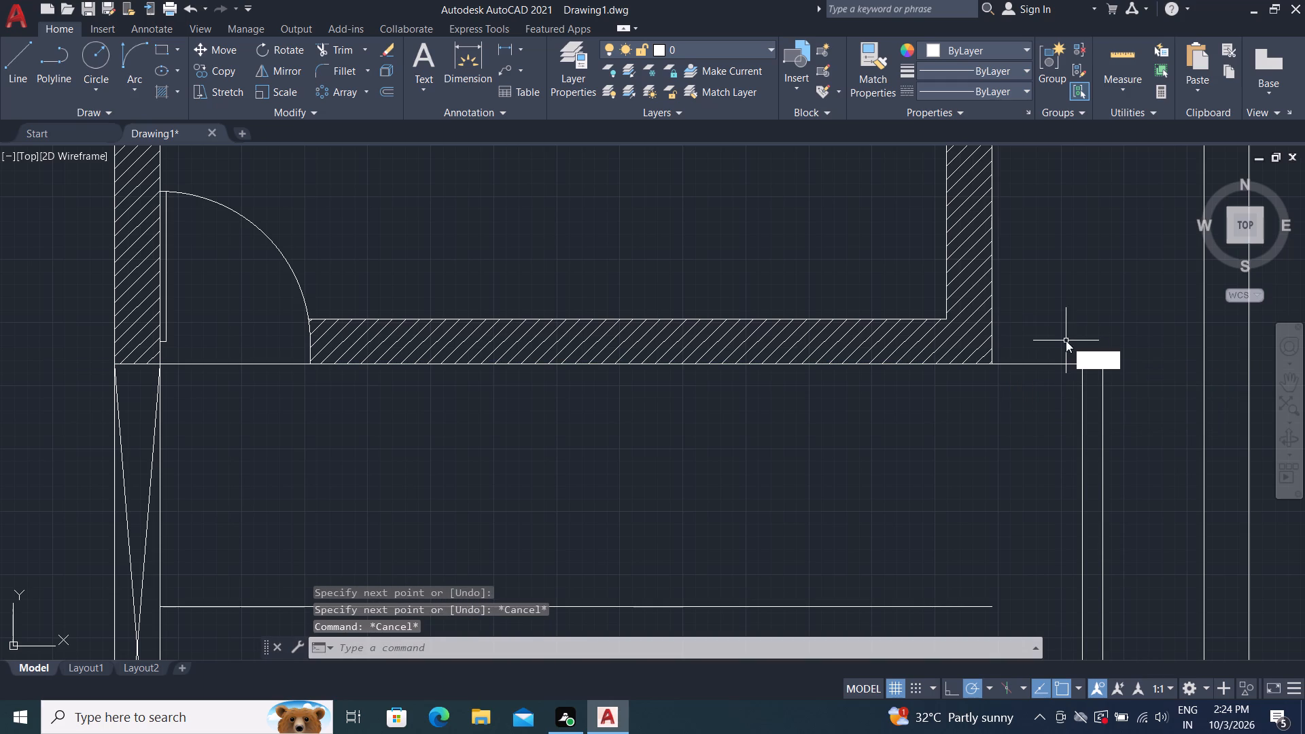
key(space)
key(4)
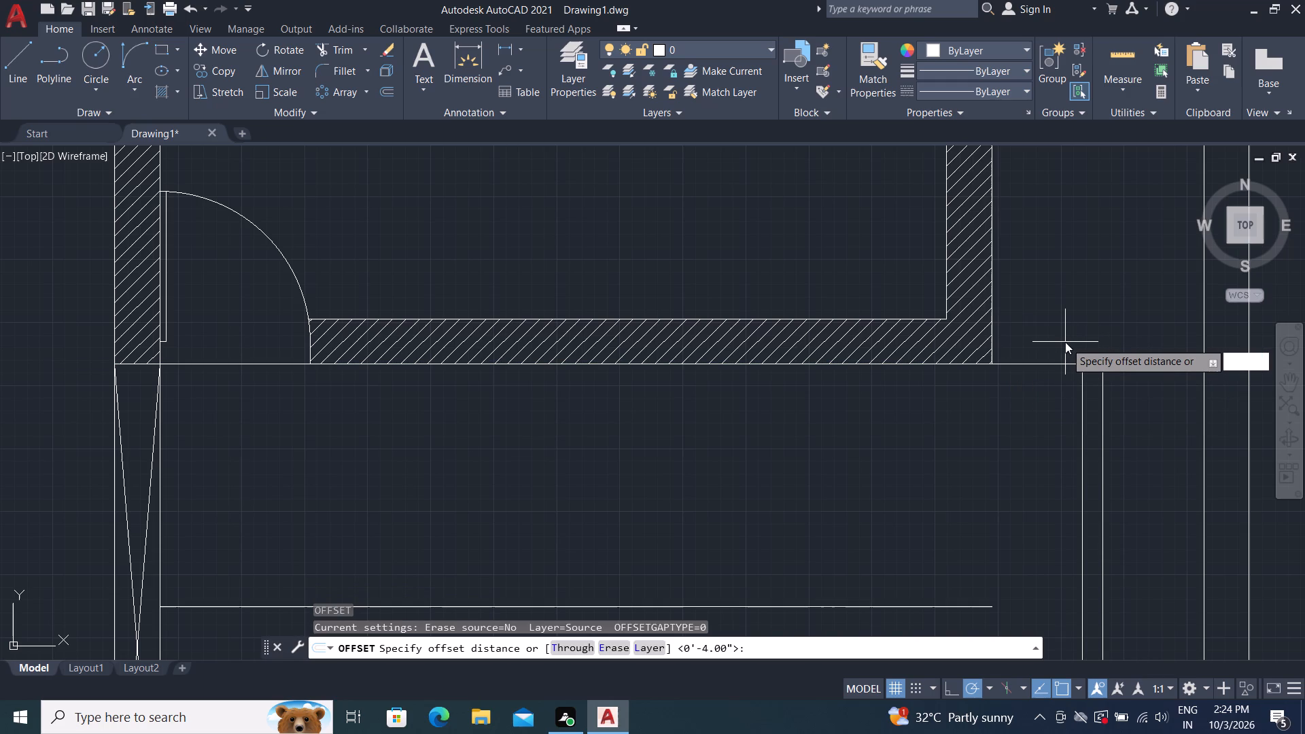
key(shift+quotedbl)
key(Return)
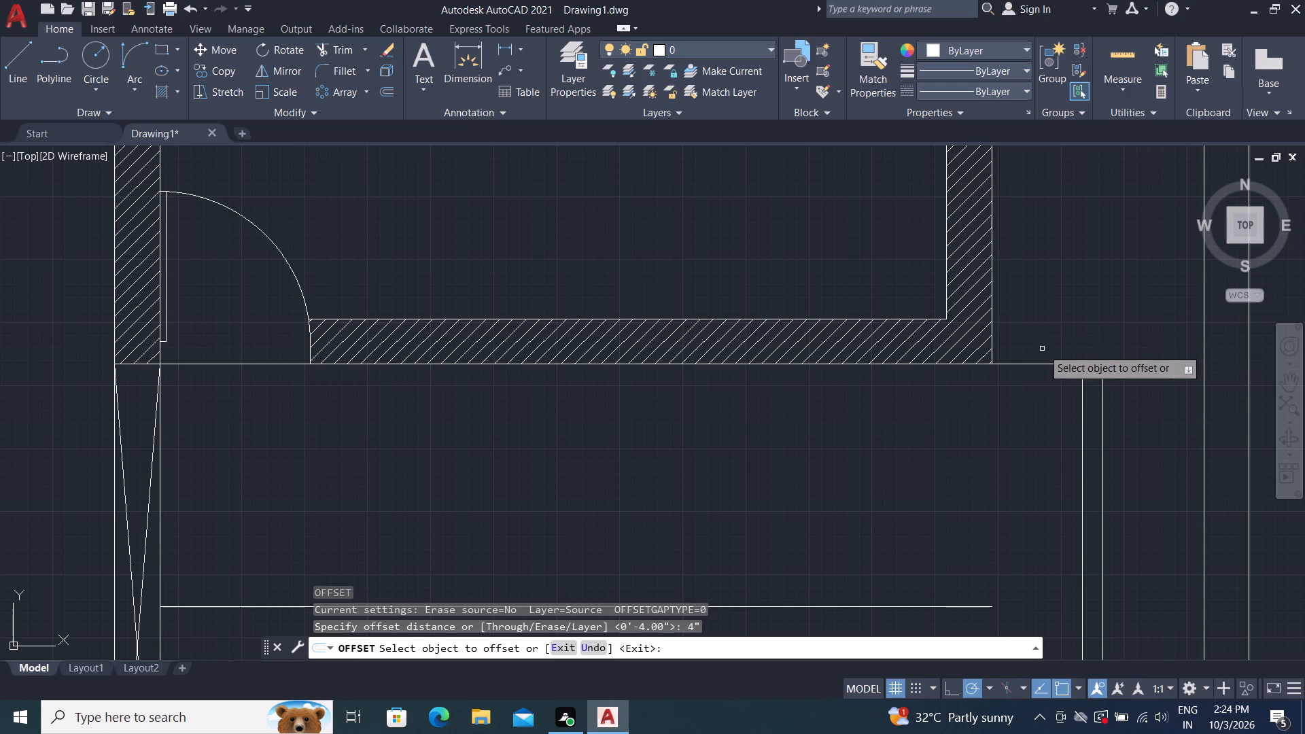
click(1048, 362)
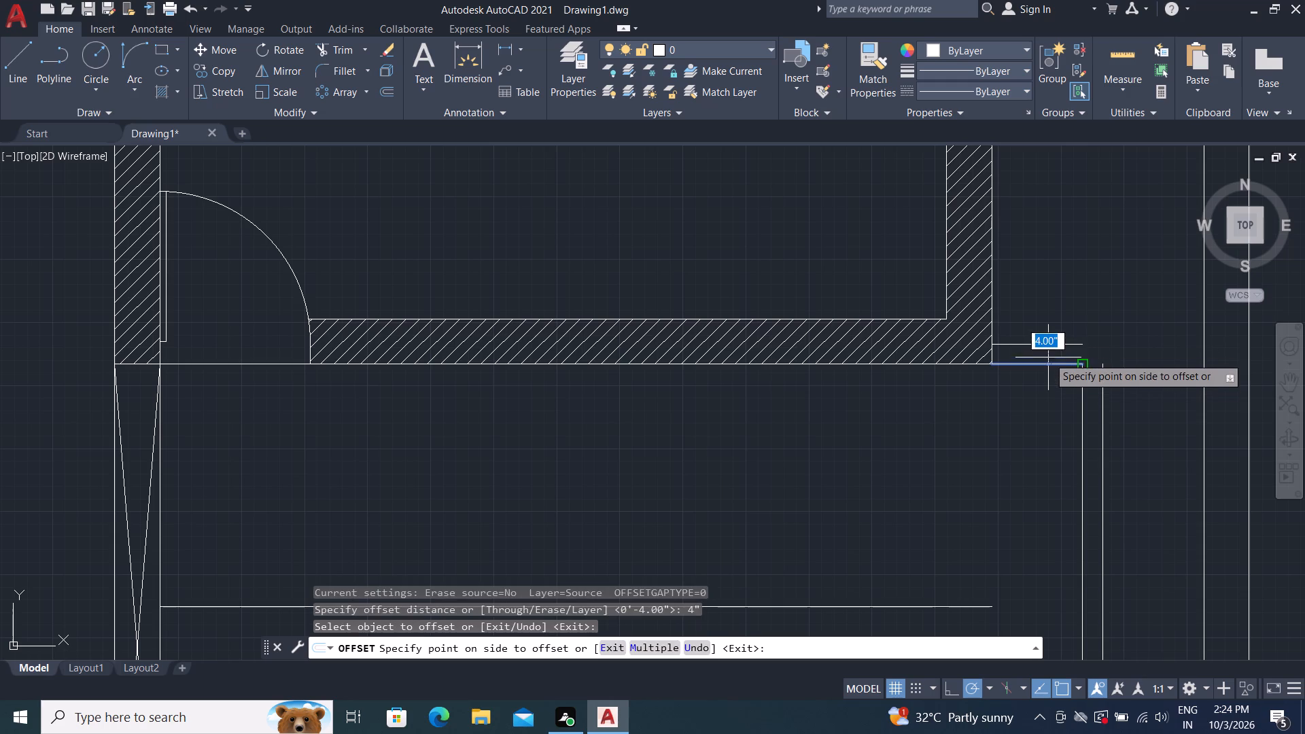
click(1049, 332)
scroll(988, 383, down, 2)
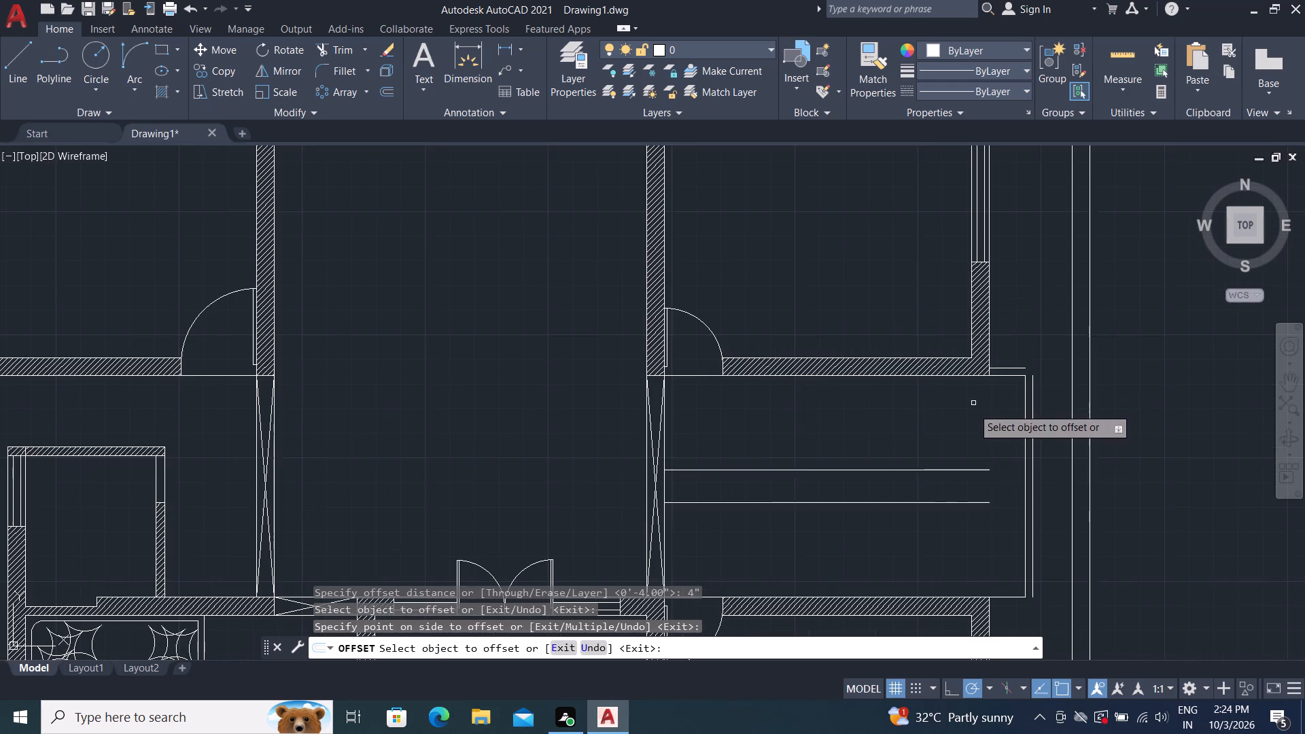
middle_drag(964, 453, 930, 281)
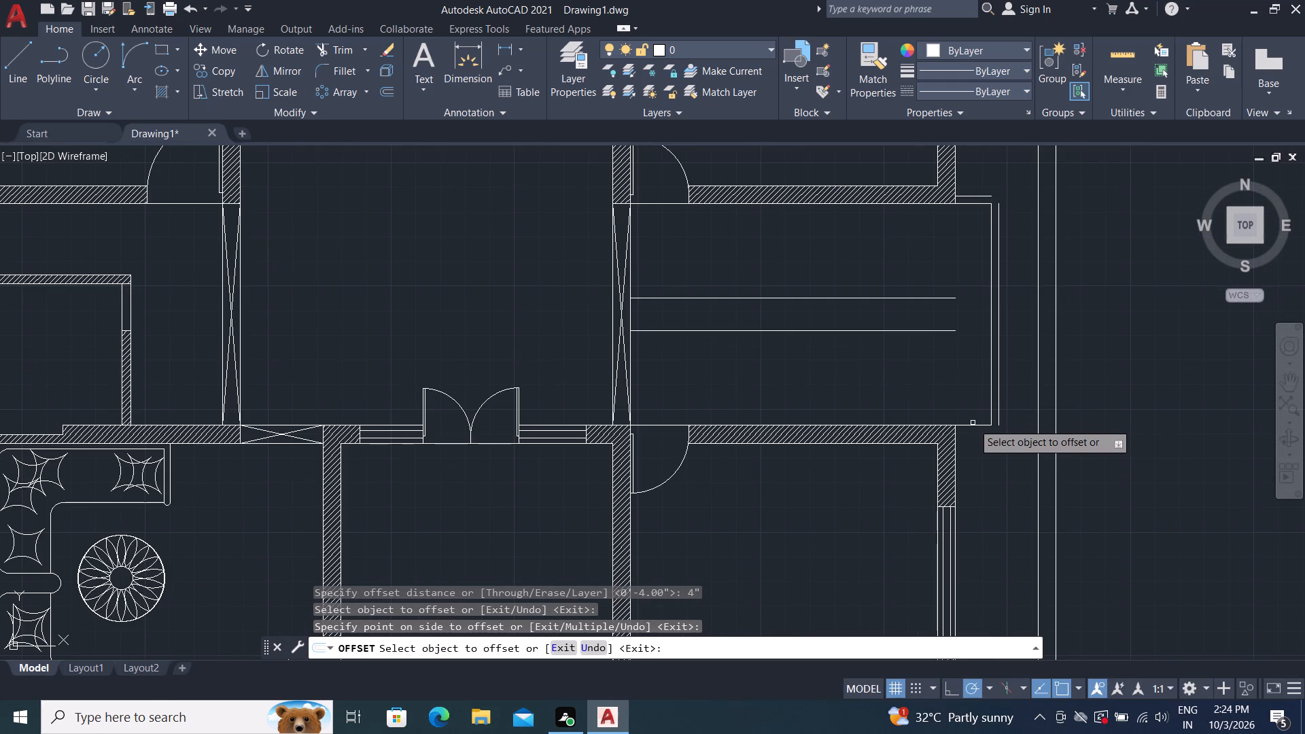
click(974, 425)
click(977, 465)
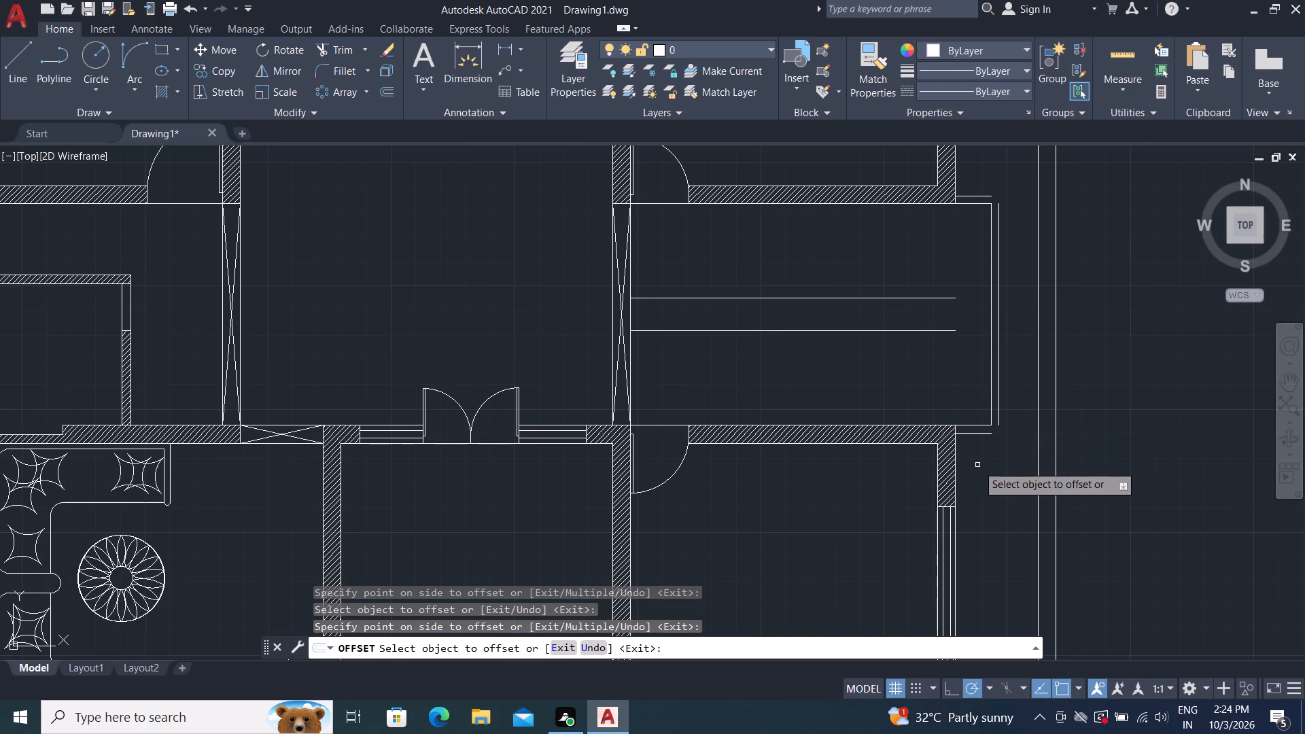
key(Escape)
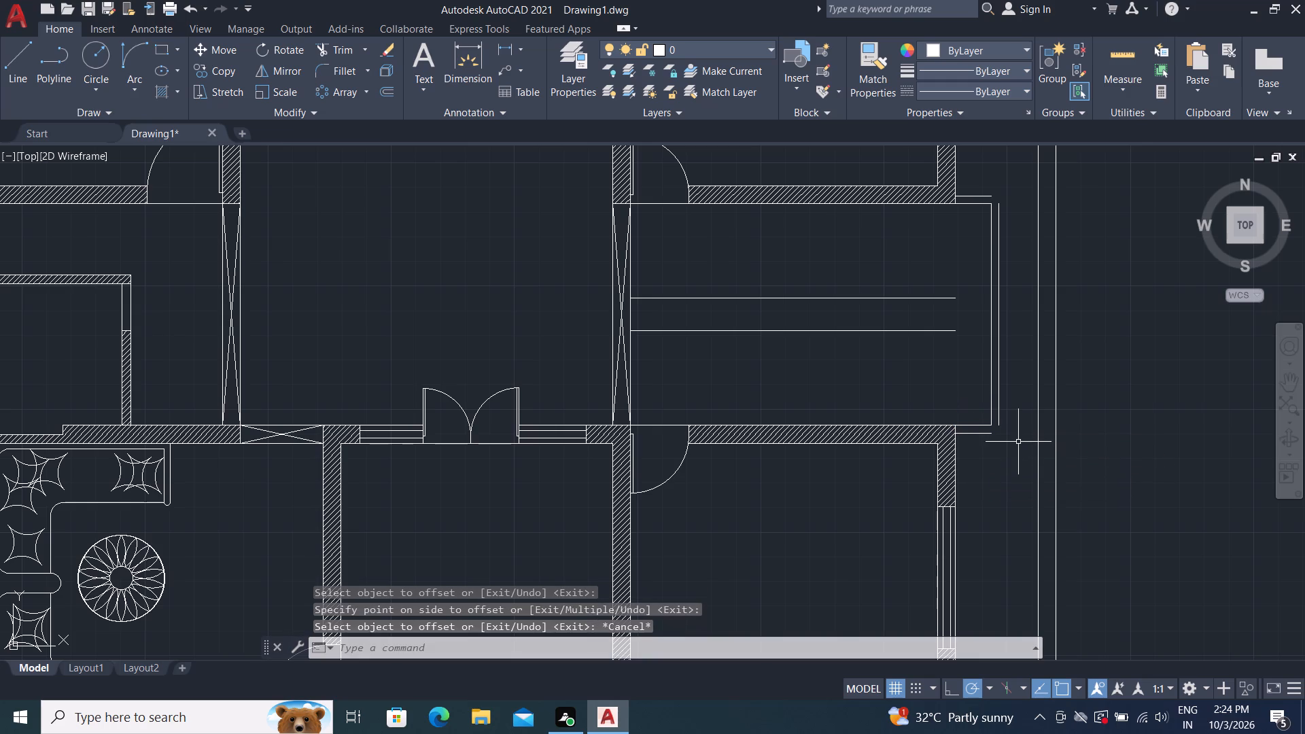
Fillet the projection's lower outer corner with radius 0, joining the lower offset line to the outer vertical line.
text(F)
key(space)
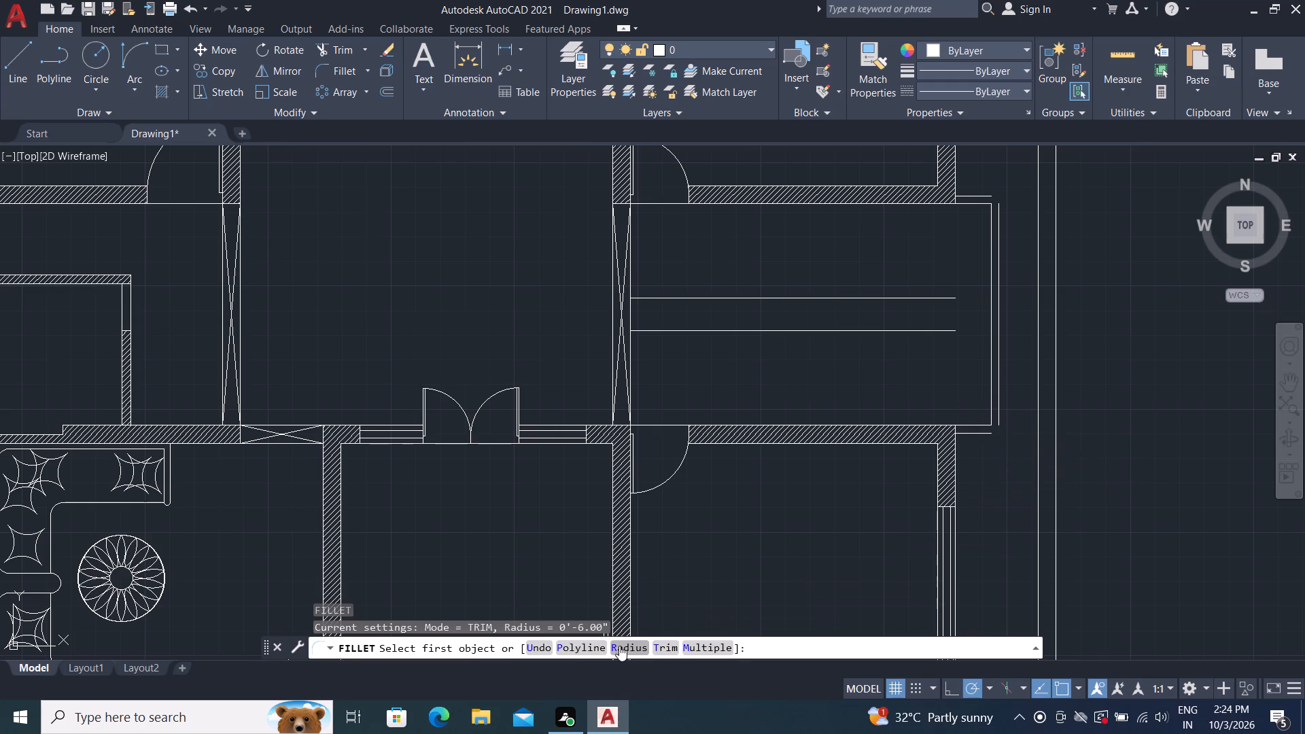
click(615, 646)
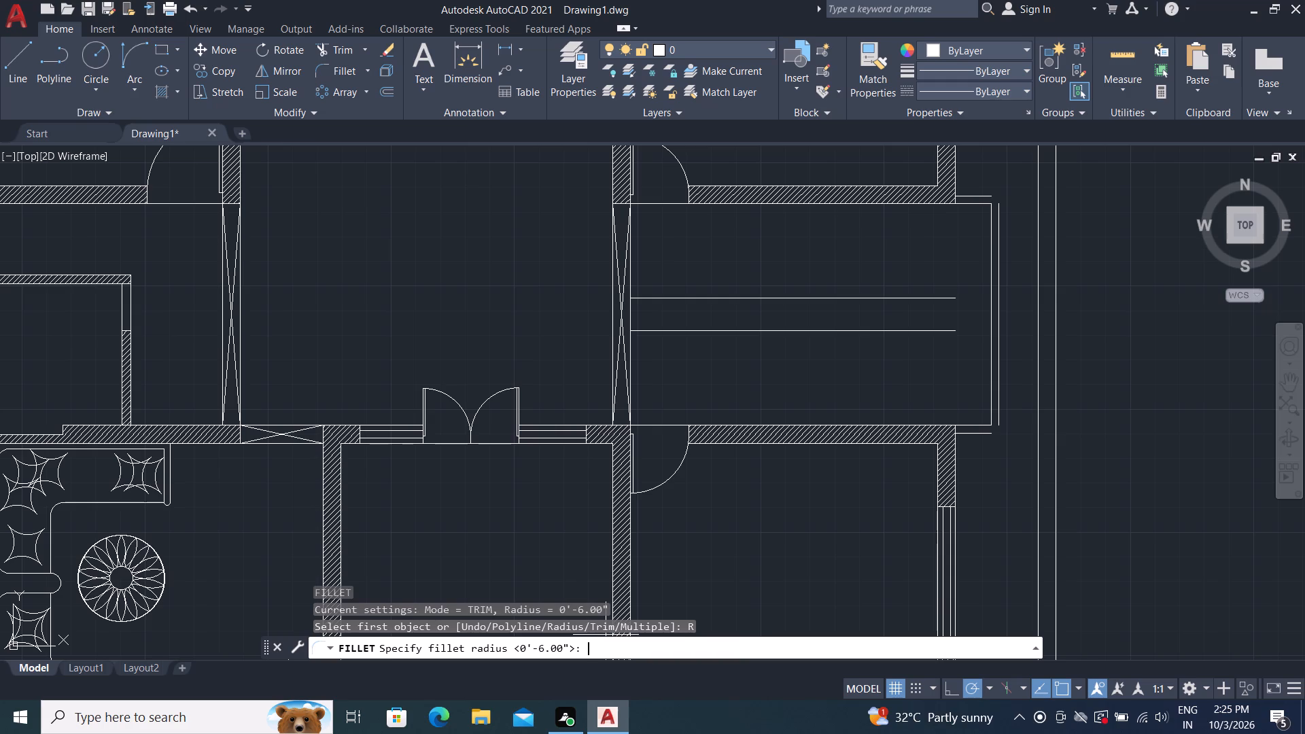
text(0)
key(space)
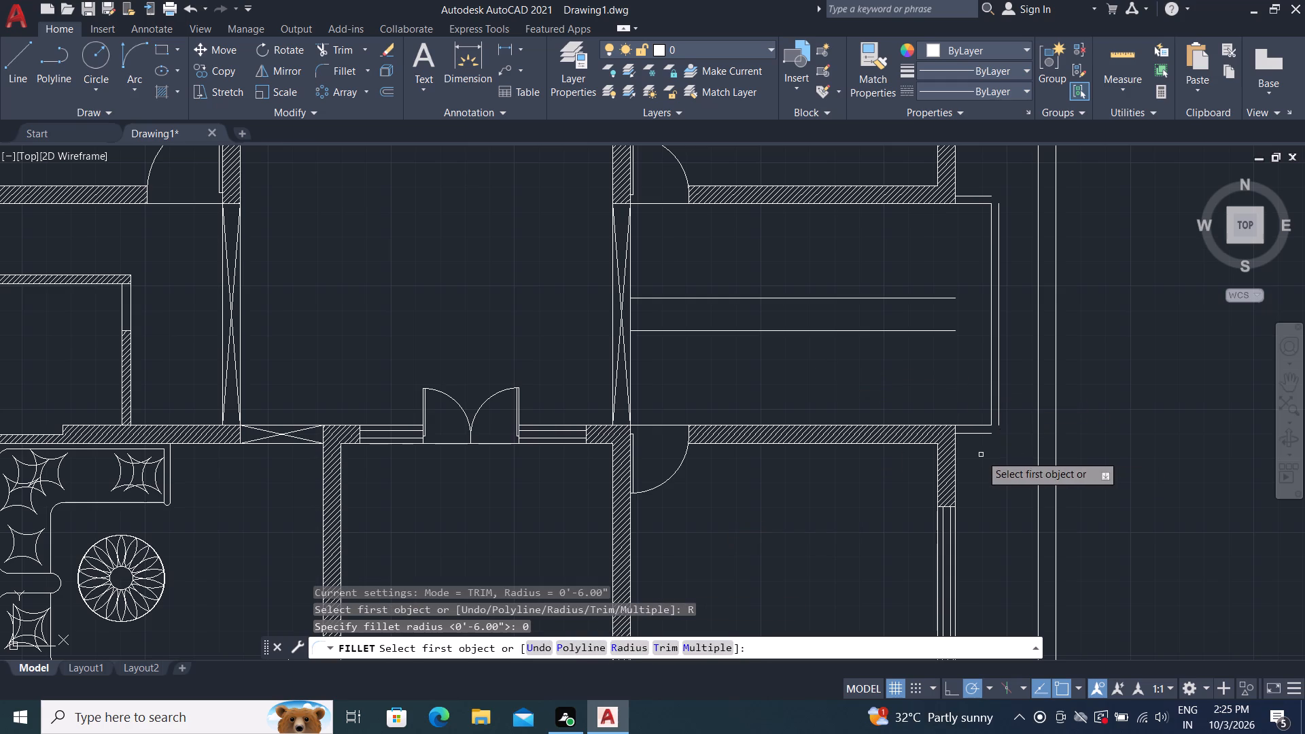
scroll(981, 455, up, 4)
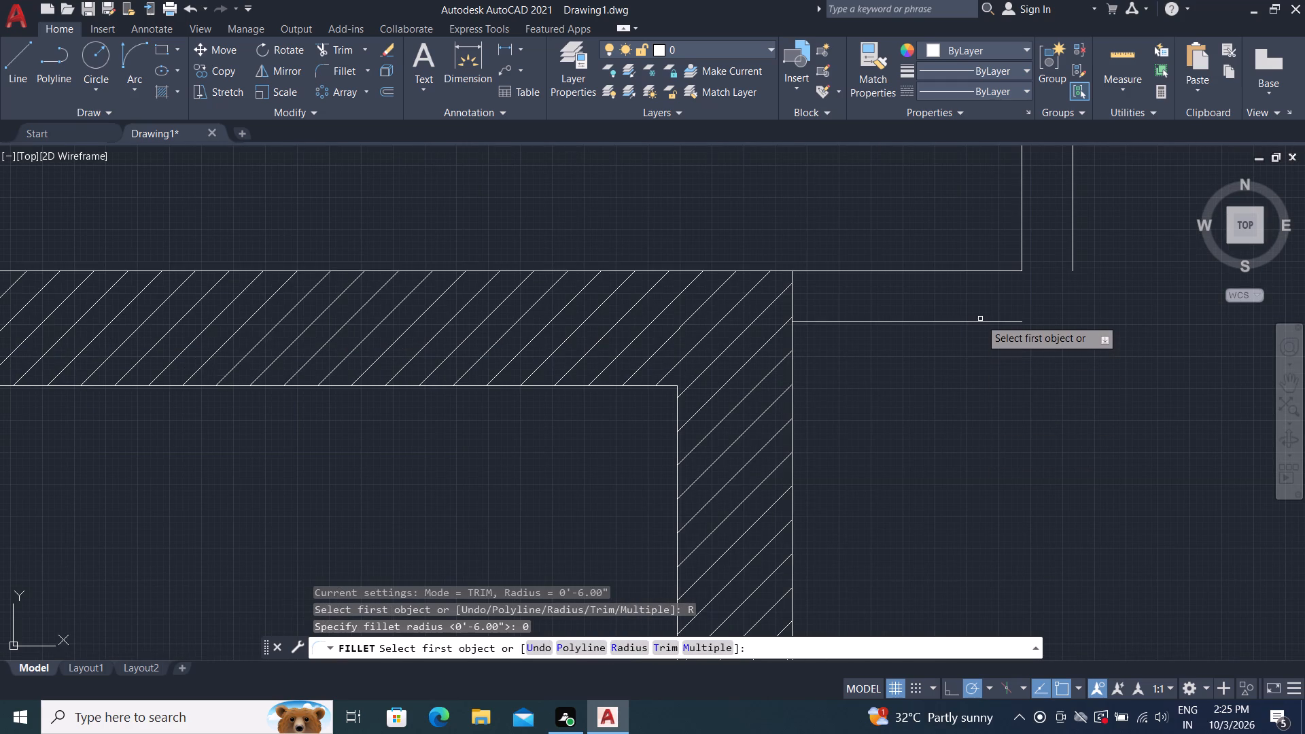
click(982, 321)
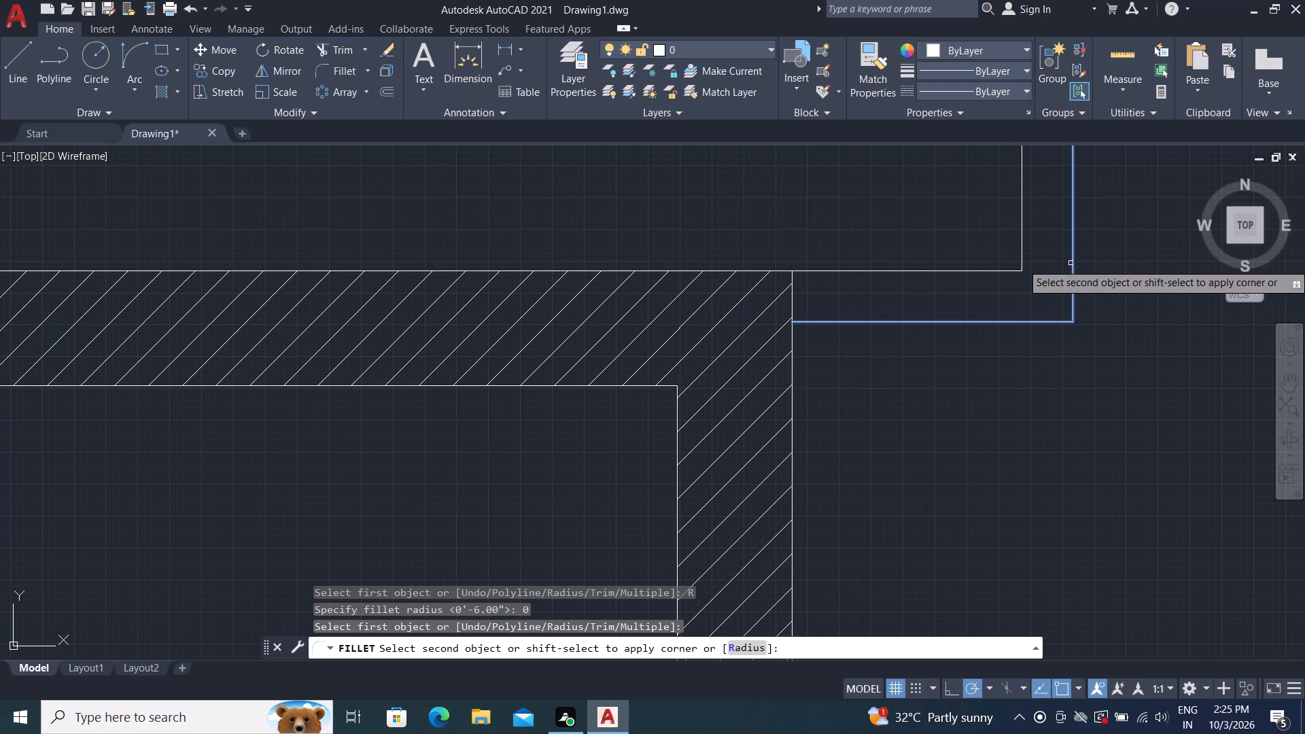
click(1071, 263)
Fillet the projection's upper outer corner with radius 0, joining the upper offset line to the outer vertical line.
scroll(1002, 404, down, 4)
middle_drag(980, 266, 971, 303)
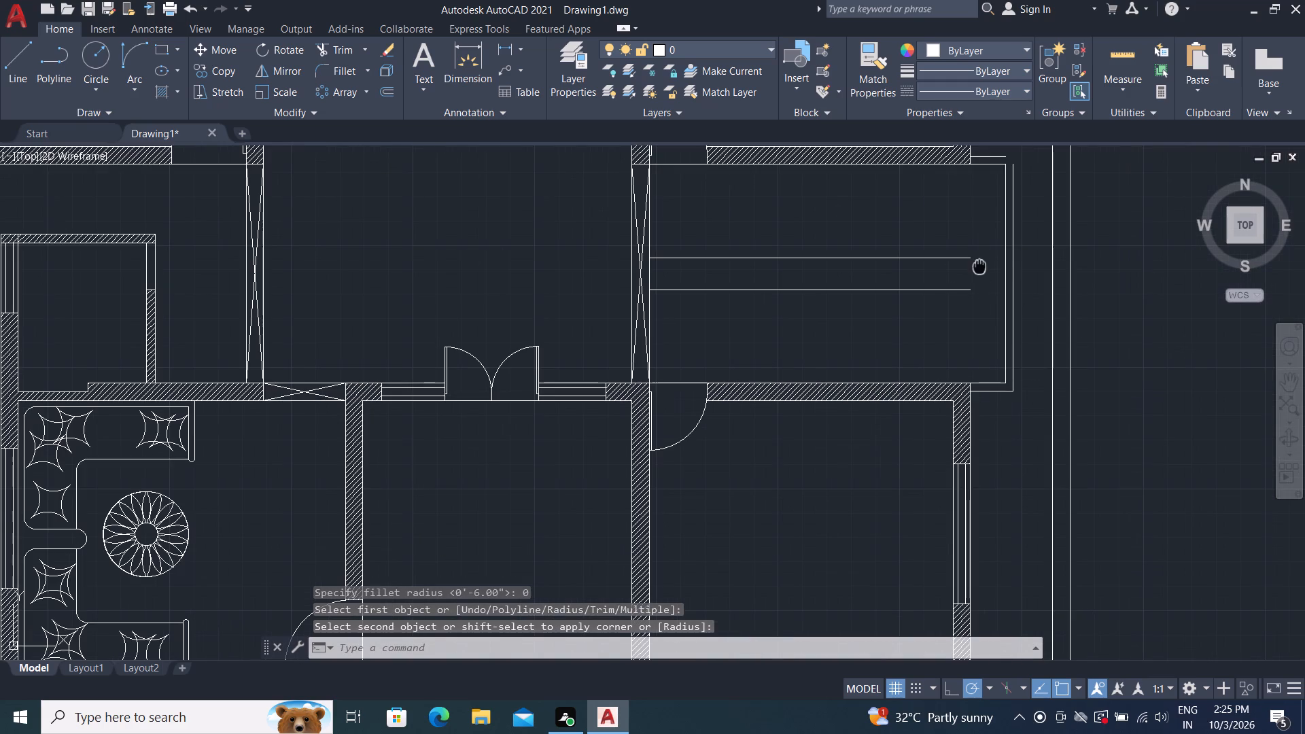
middle_drag(971, 303, 957, 408)
key(space)
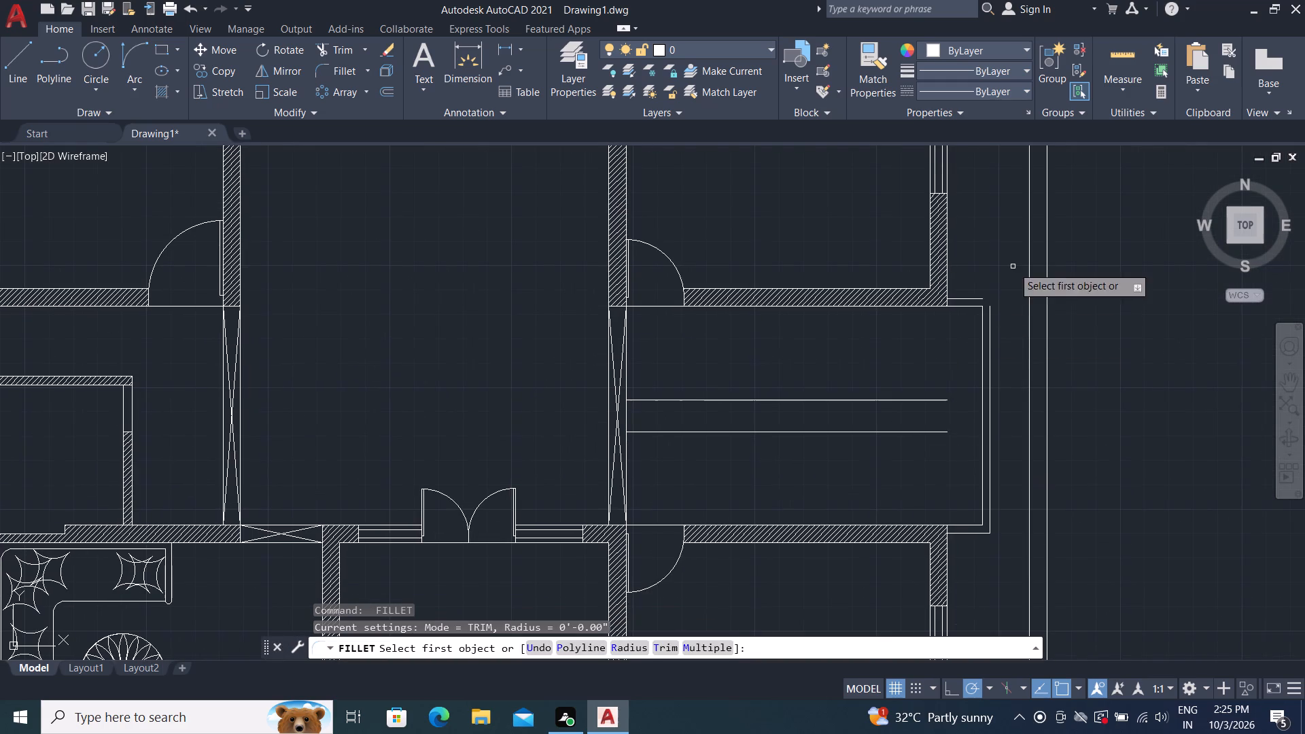
scroll(975, 308, up, 3)
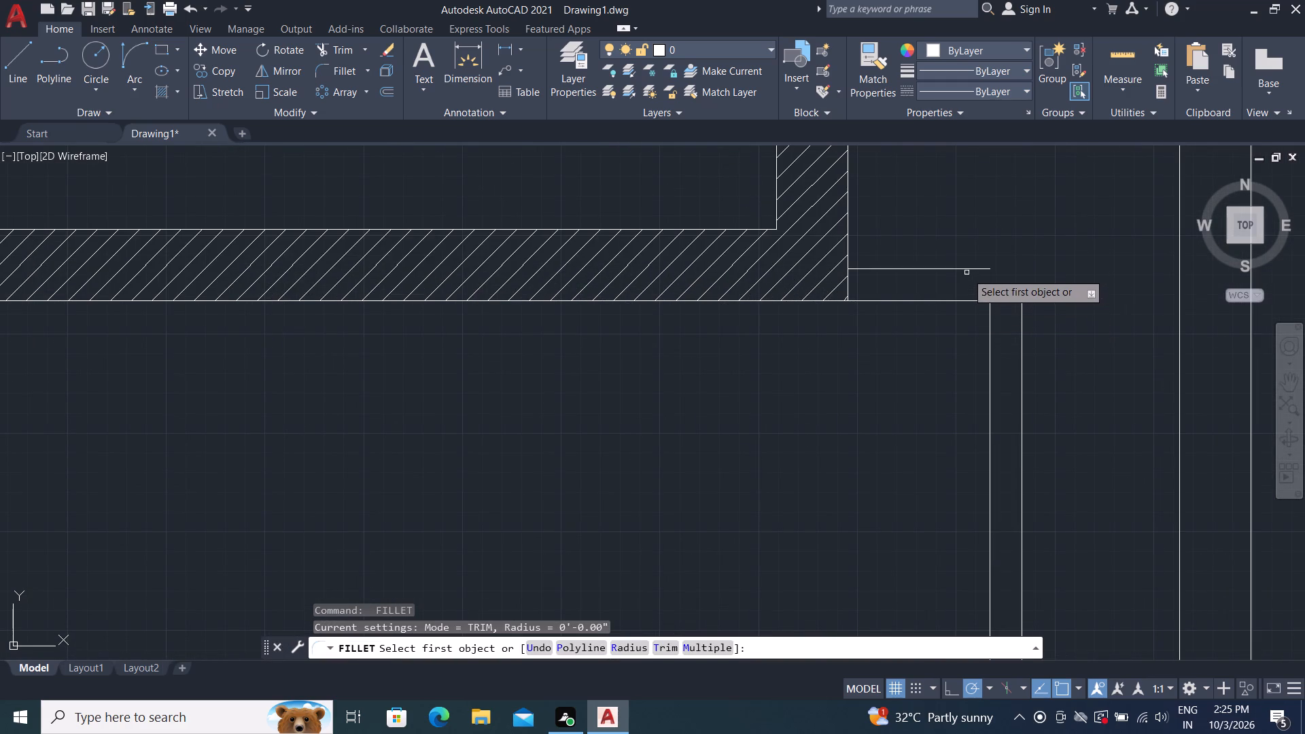
click(965, 268)
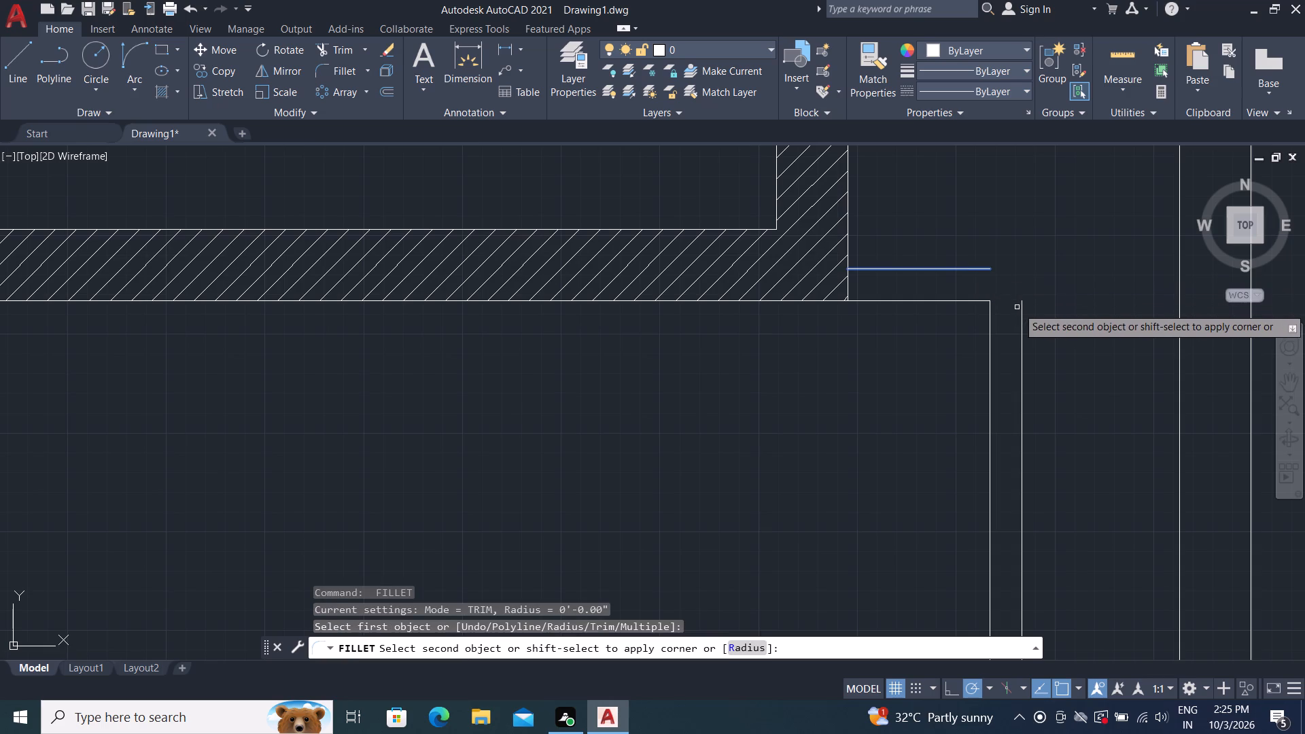
click(1020, 313)
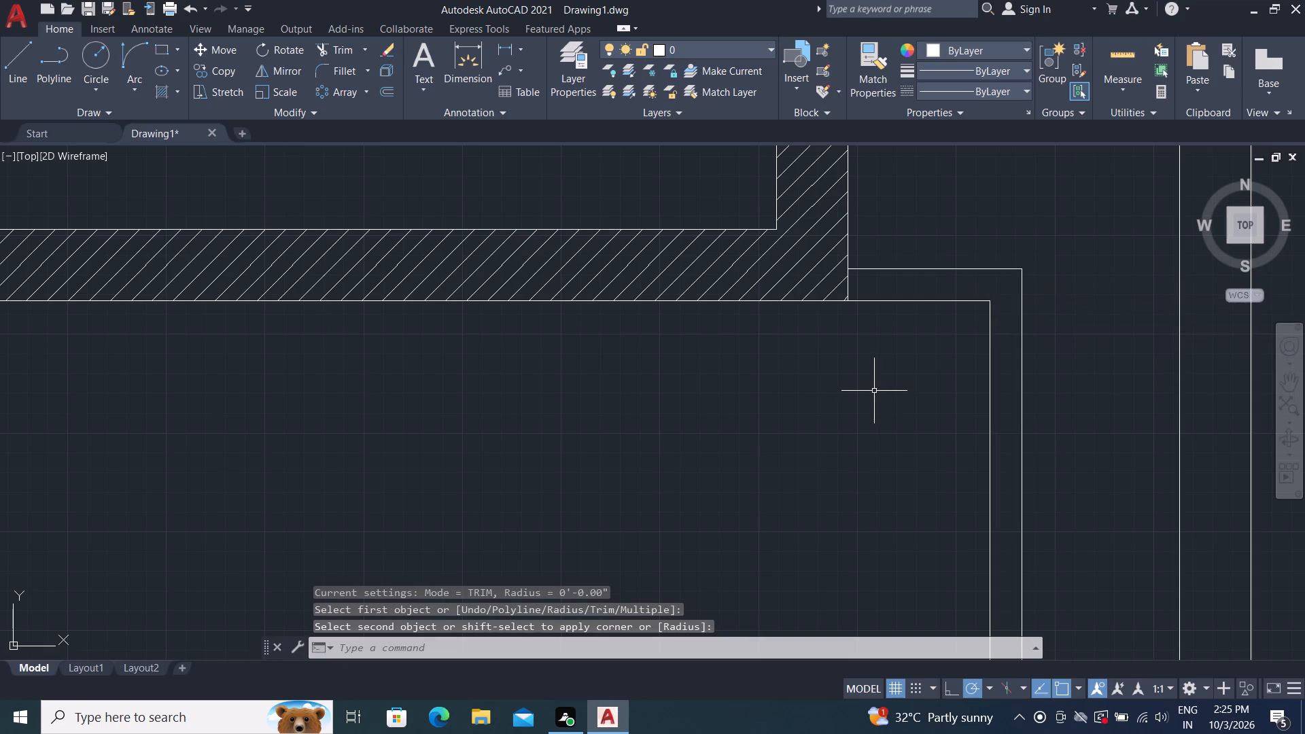
key(Escape)
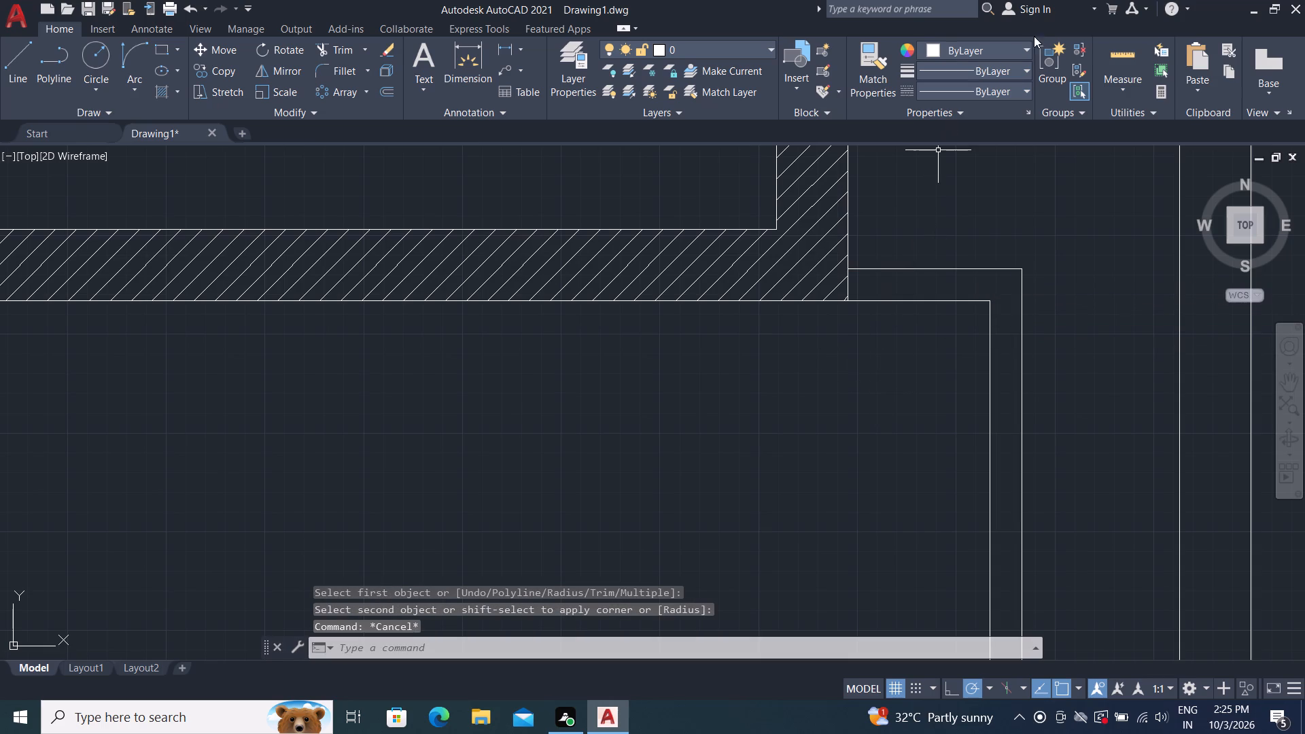
Load the ACAD_ISO02W100 ISO dash linetype and make it the current linetype.
click(984, 92)
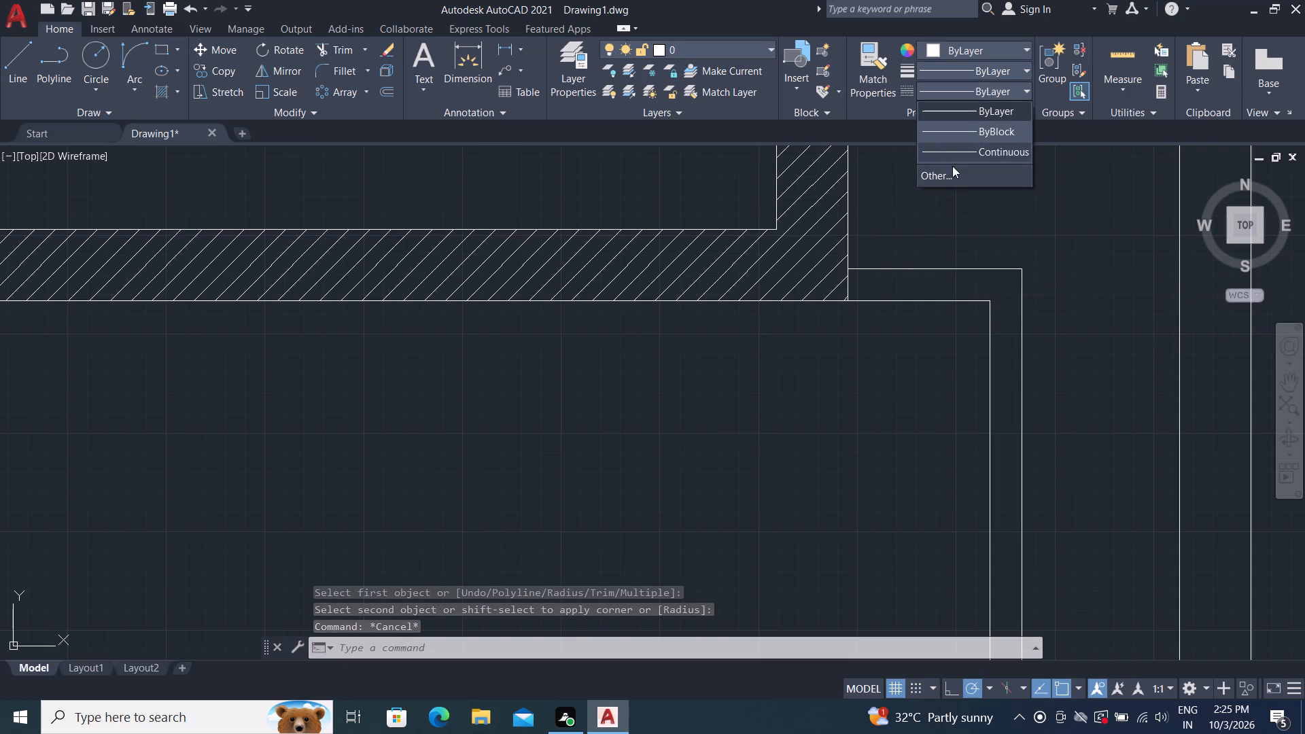
click(942, 172)
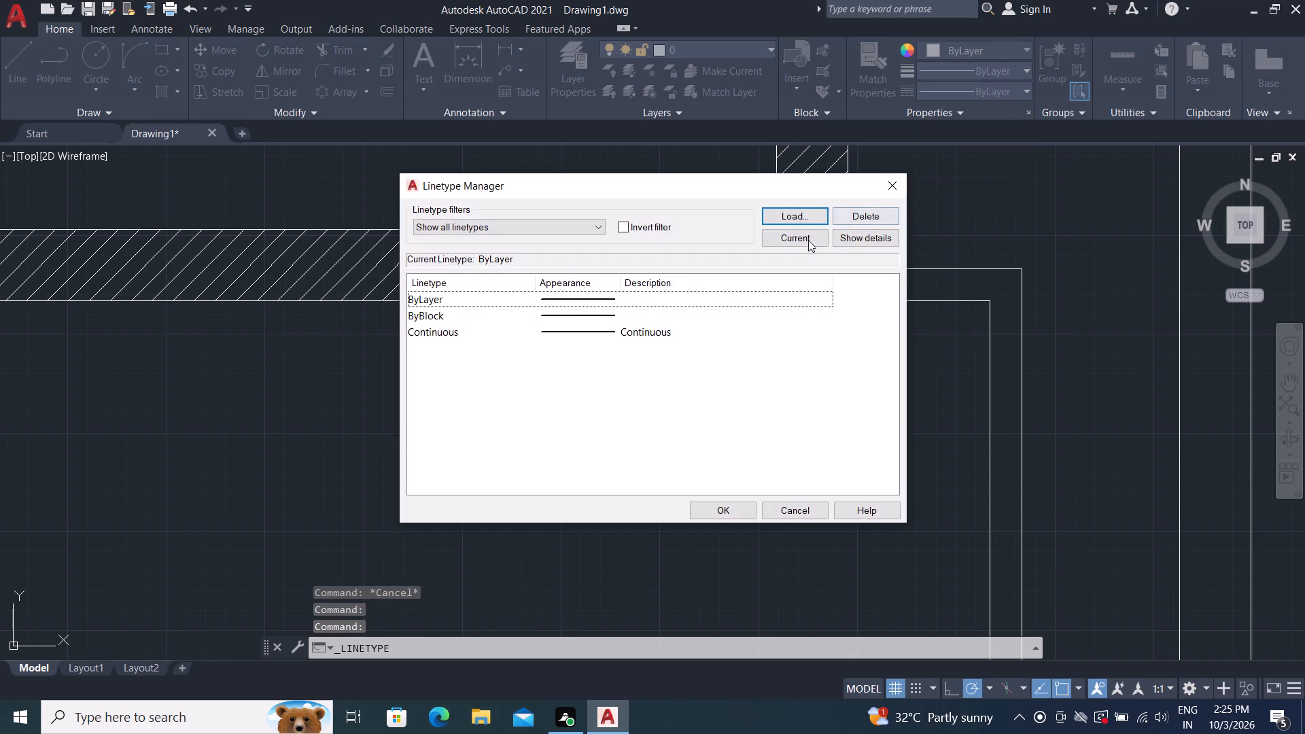
click(782, 214)
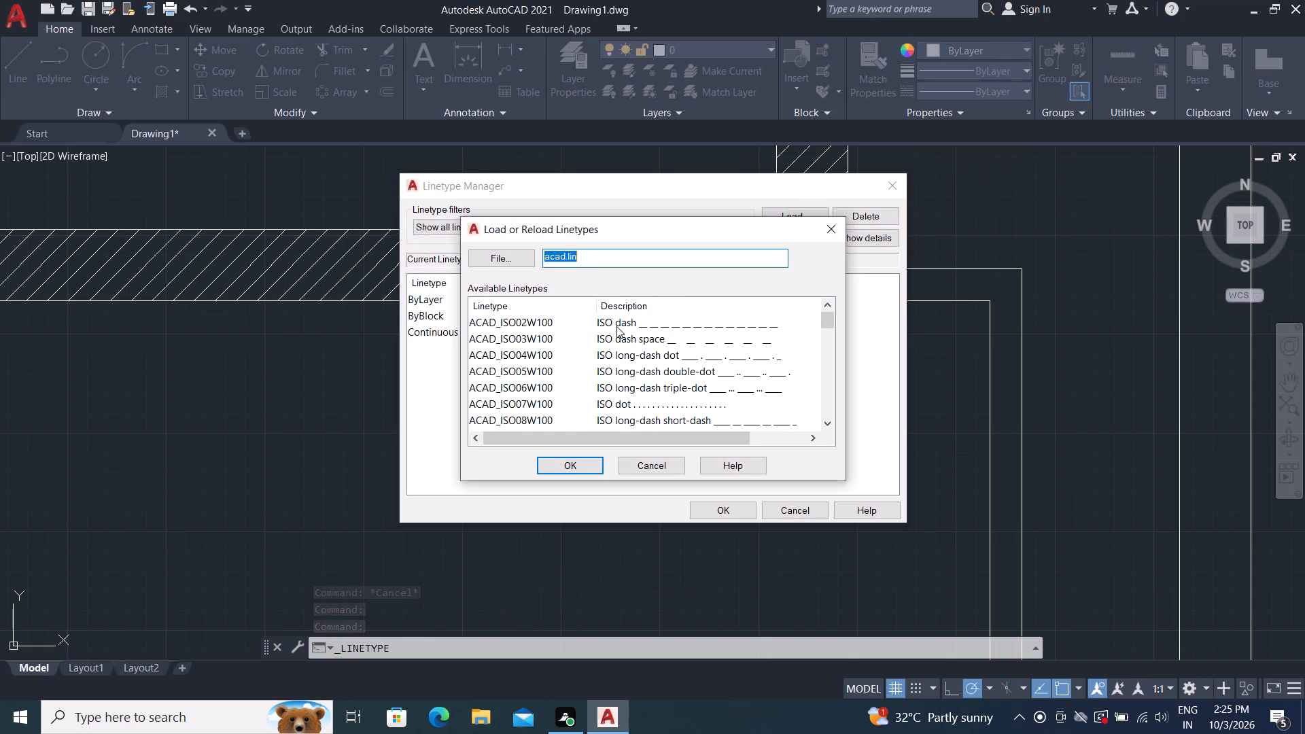
click(616, 326)
click(557, 467)
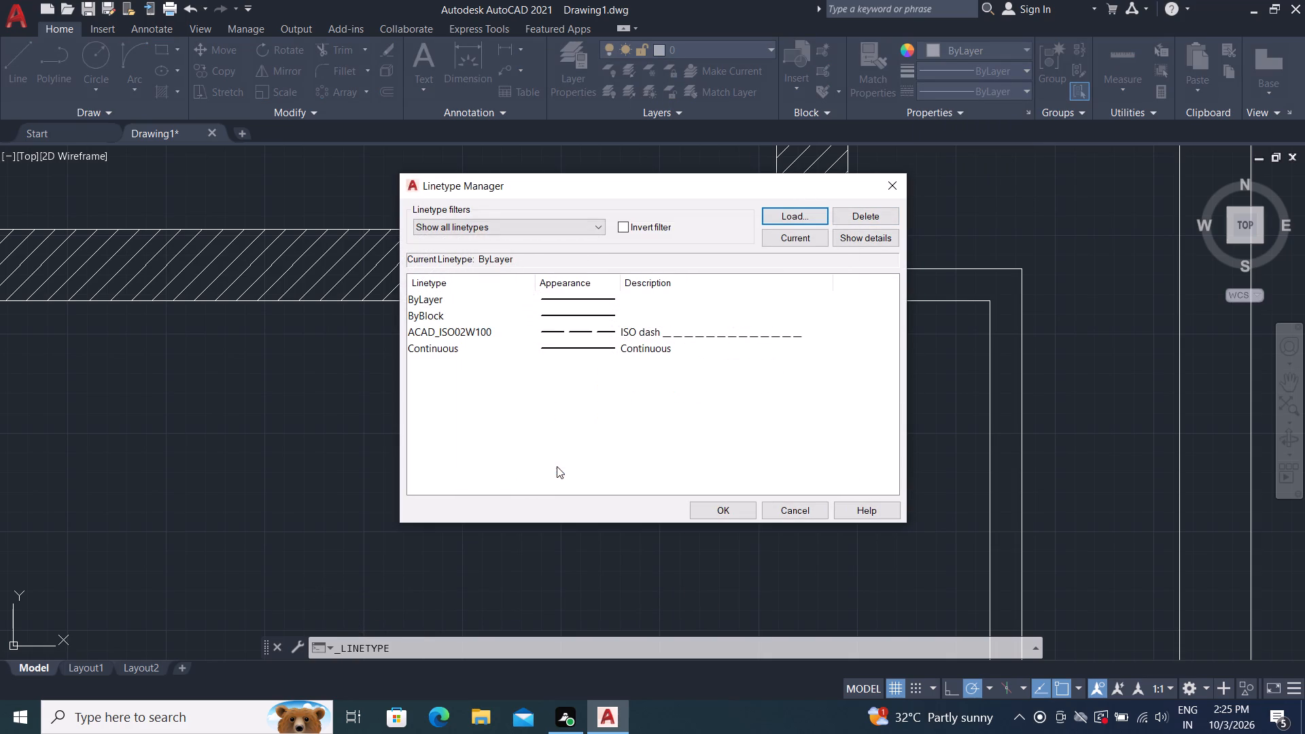
click(711, 517)
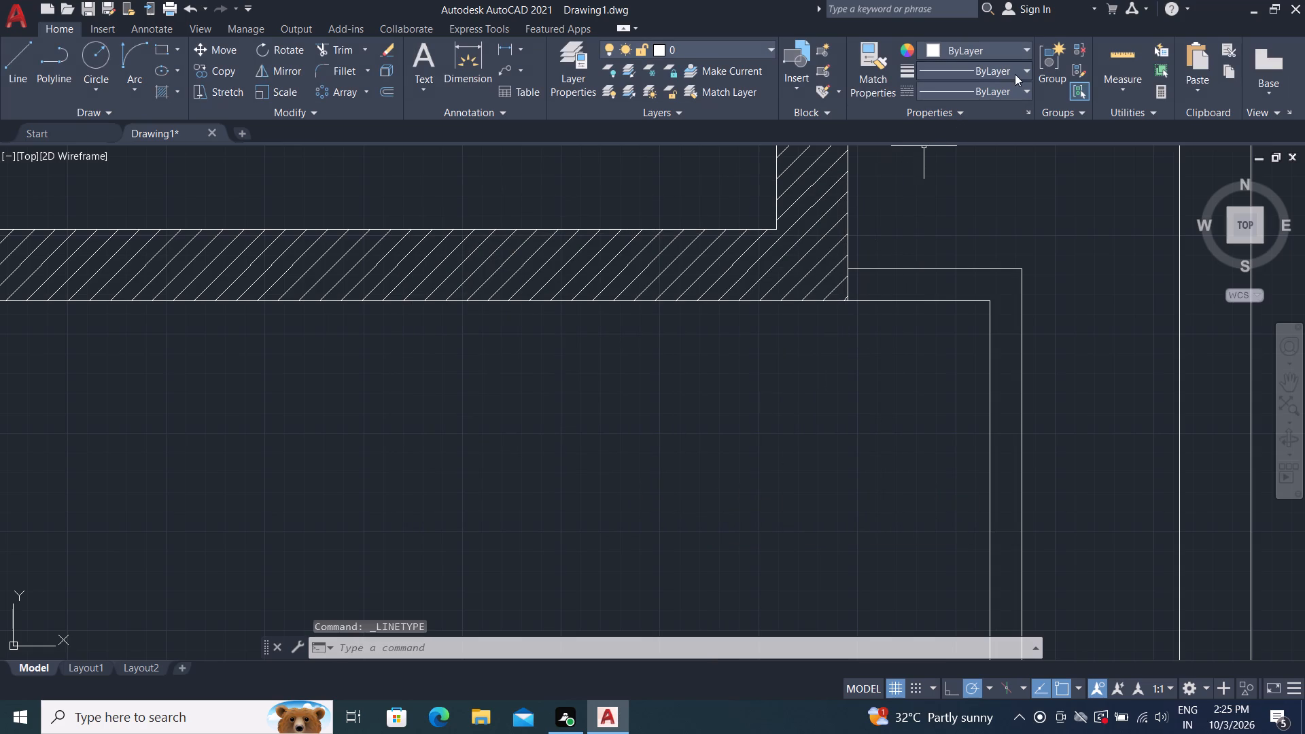
click(982, 93)
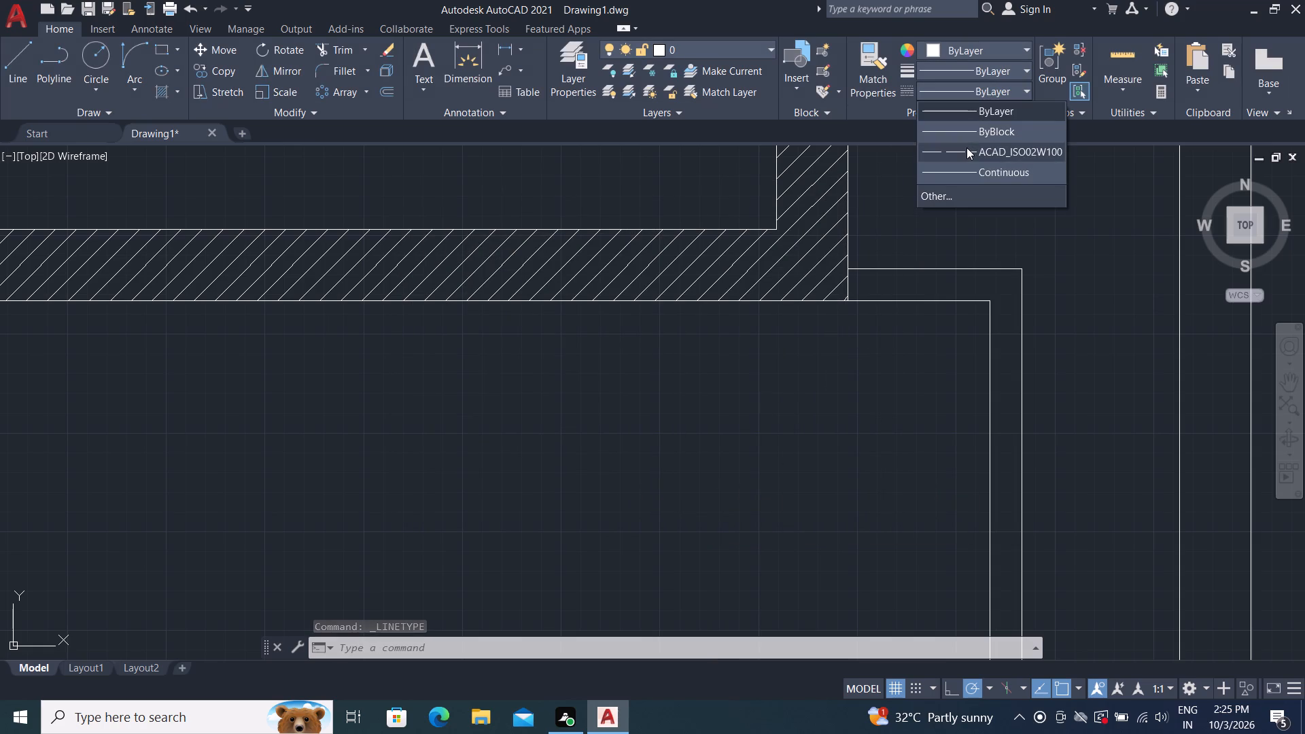
click(967, 149)
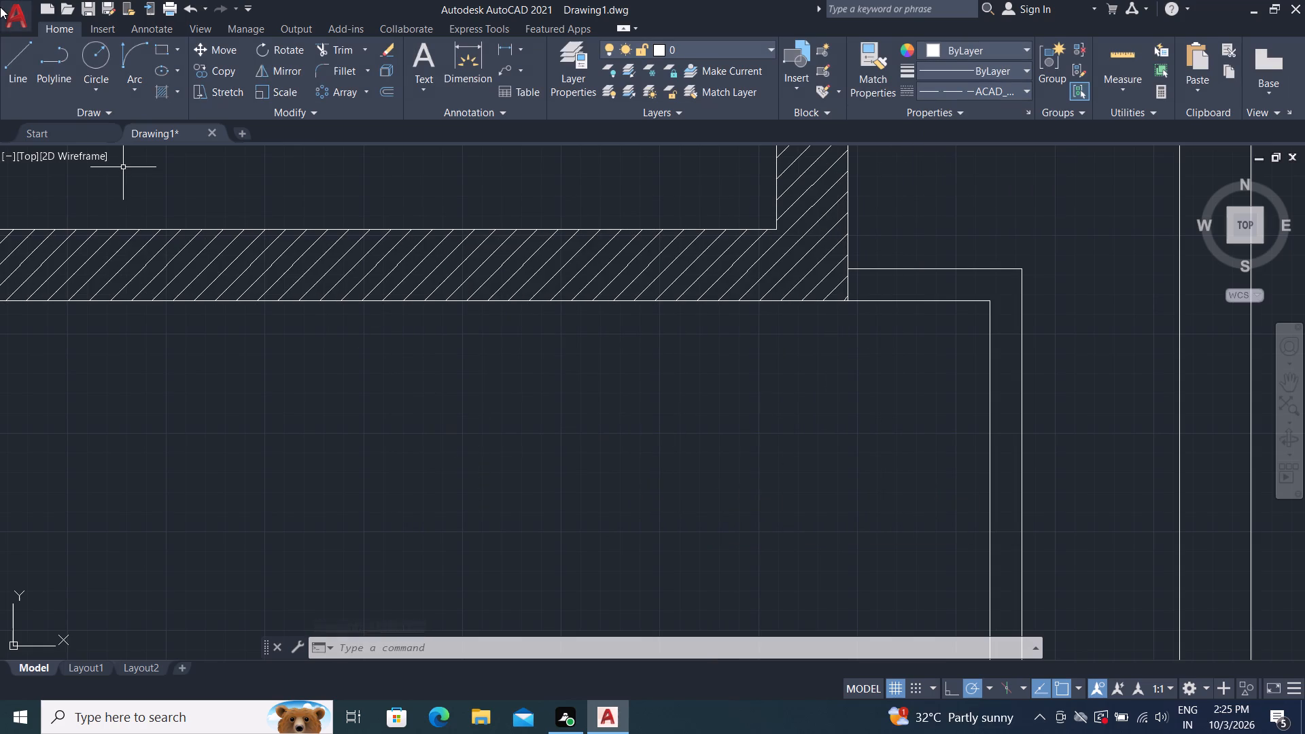
Draw two connected sample lines, one horizontal and one sloping down, in the open space below the middle-right room.
click(15, 51)
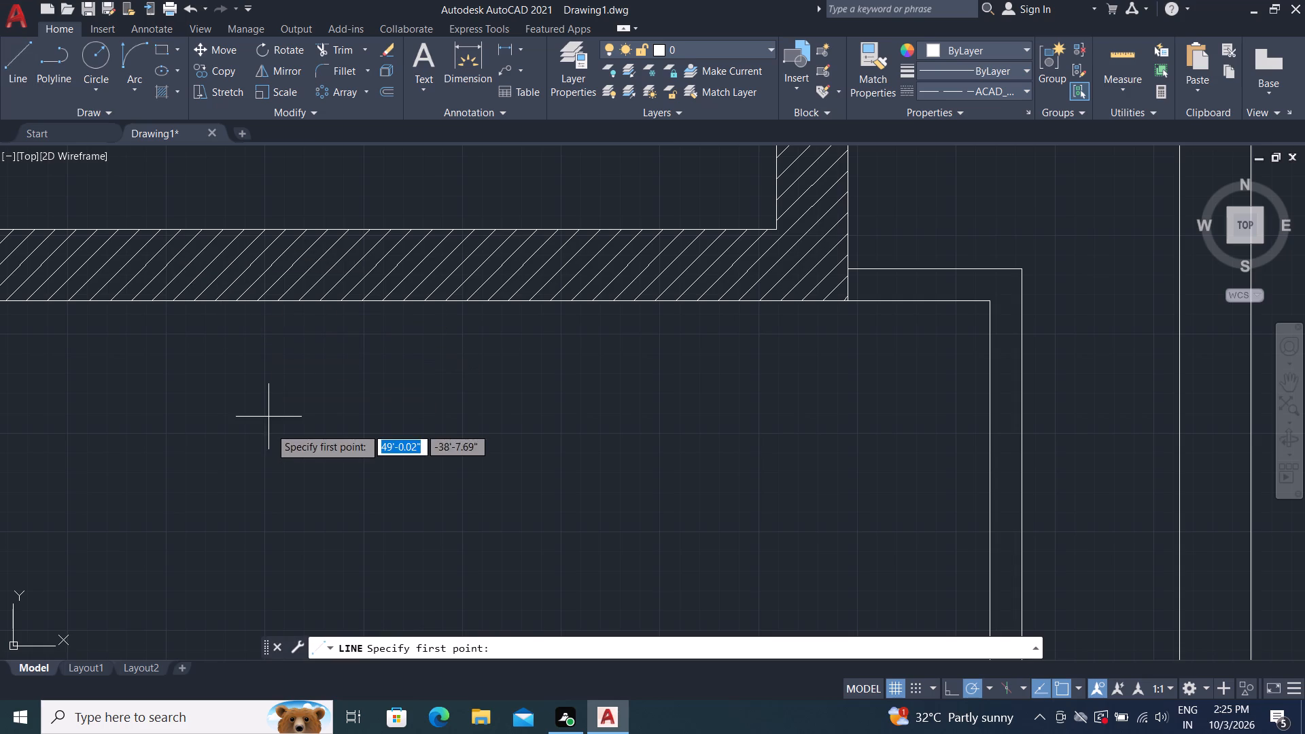
click(270, 427)
click(491, 428)
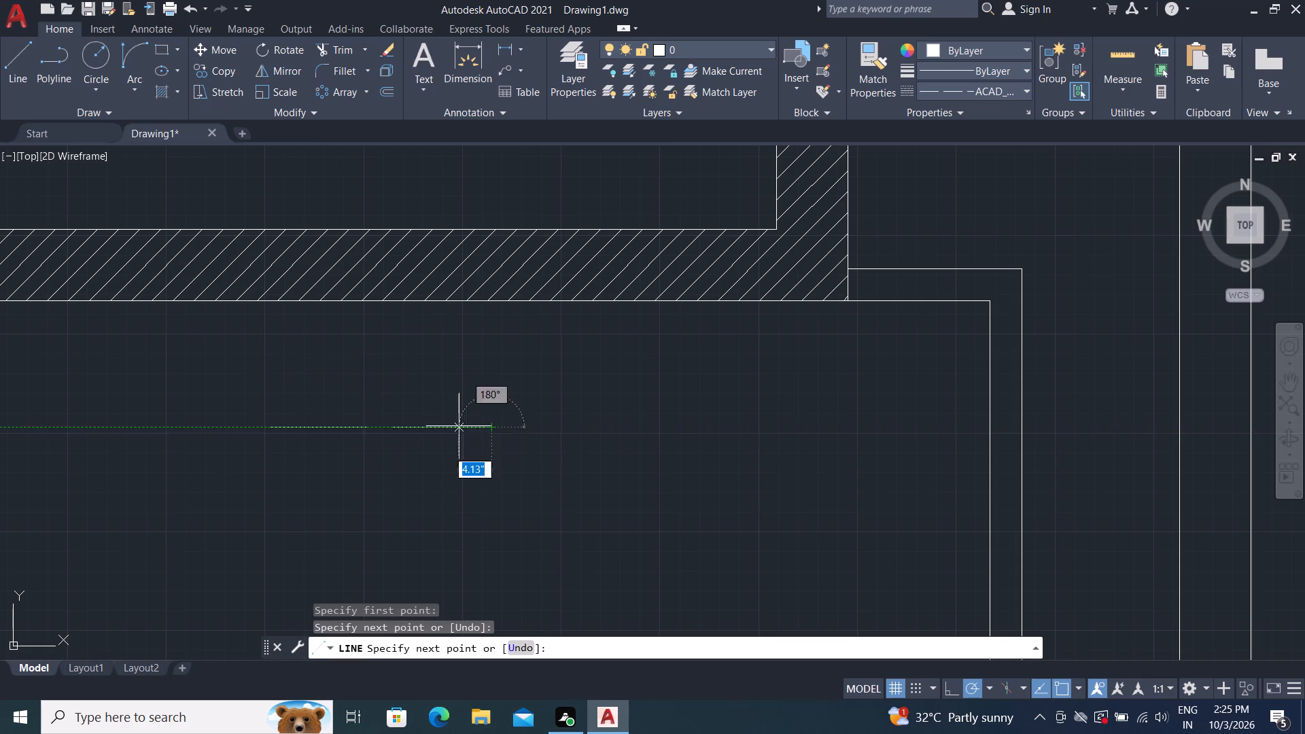
click(631, 491)
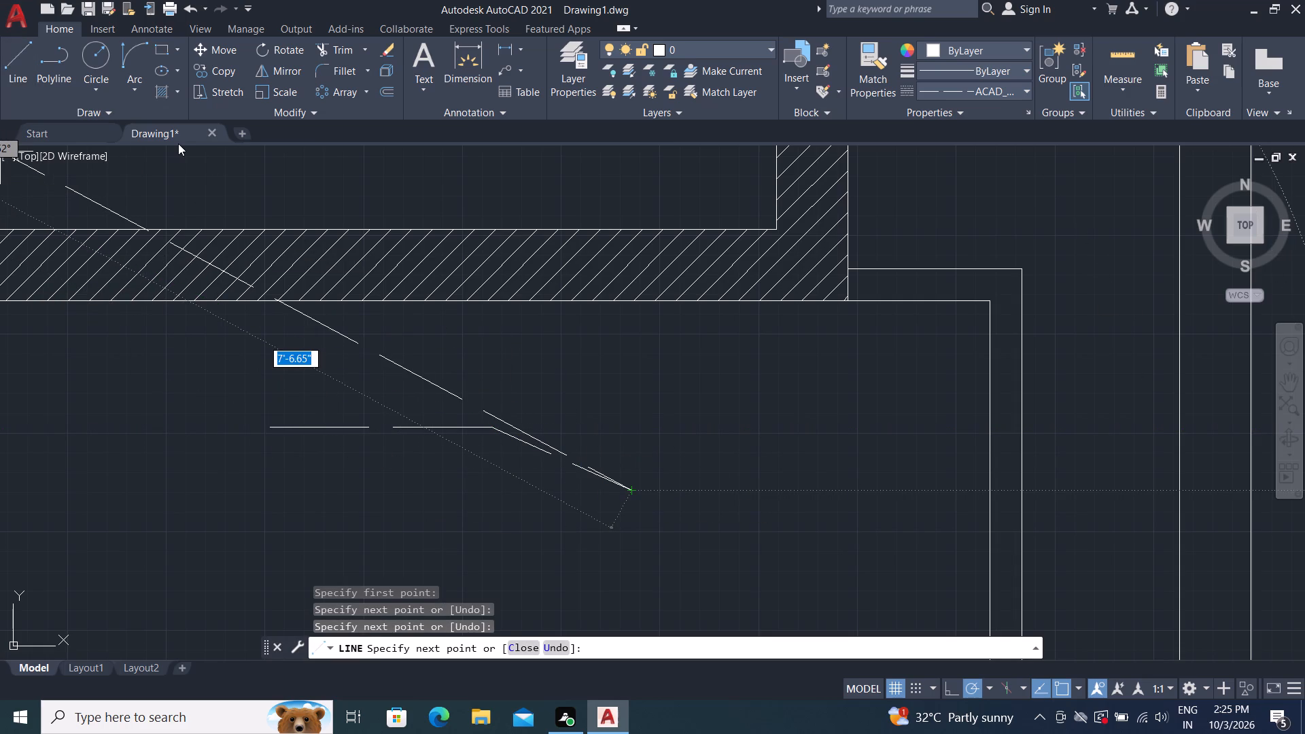
key(Escape)
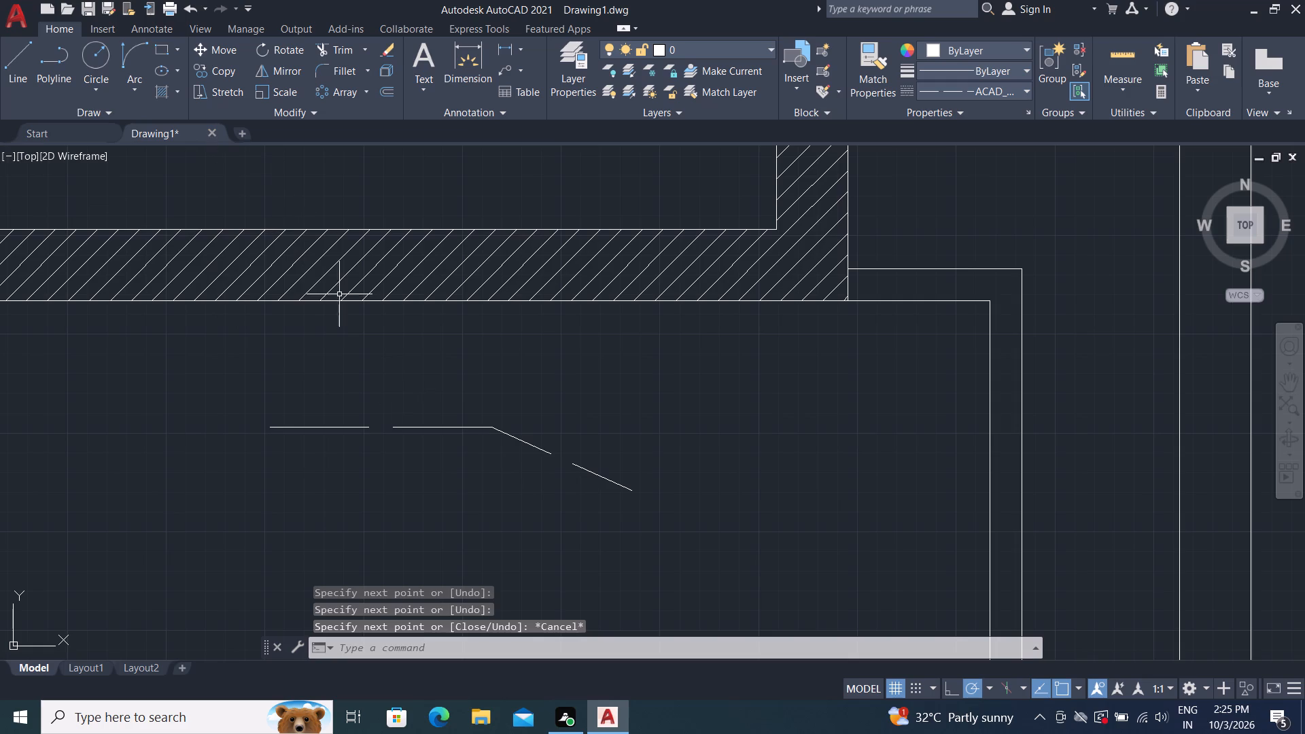
Set the sloping sample line's linetype scale to 0.2 in its properties.
click(515, 439)
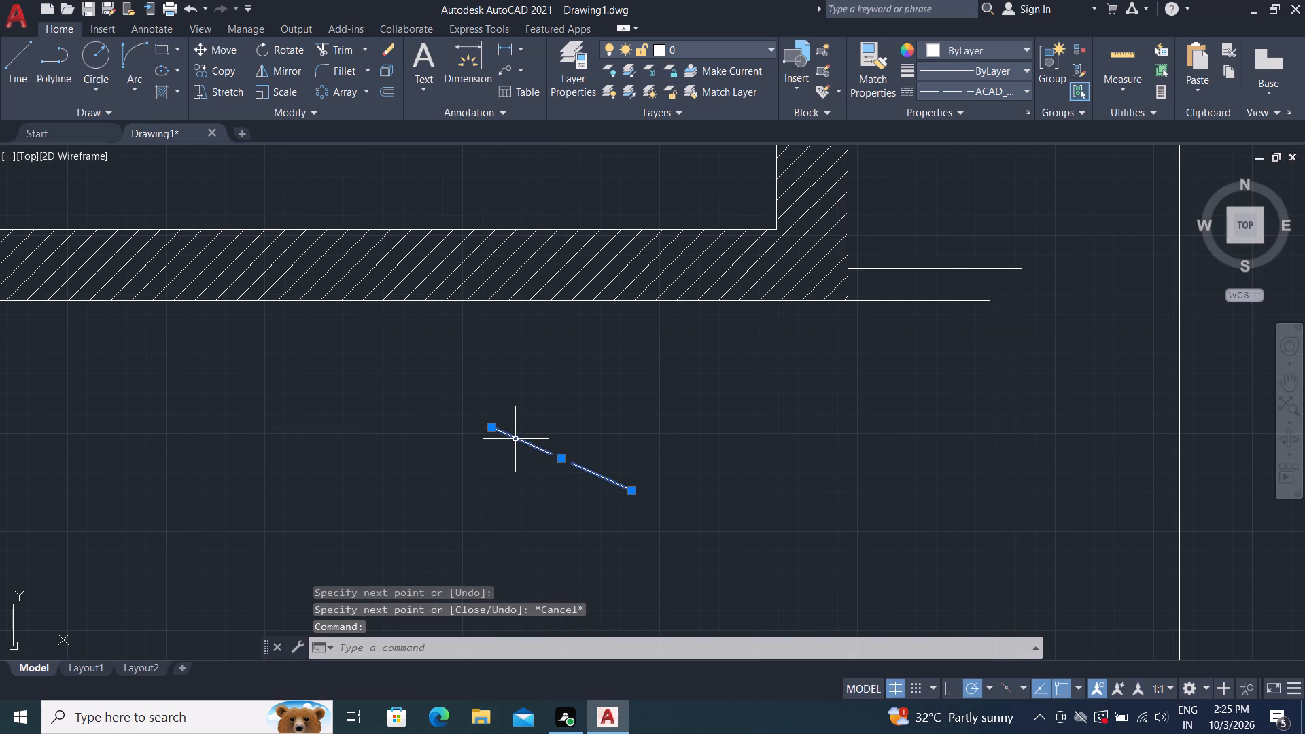
text(PE)
key(BackSpace)
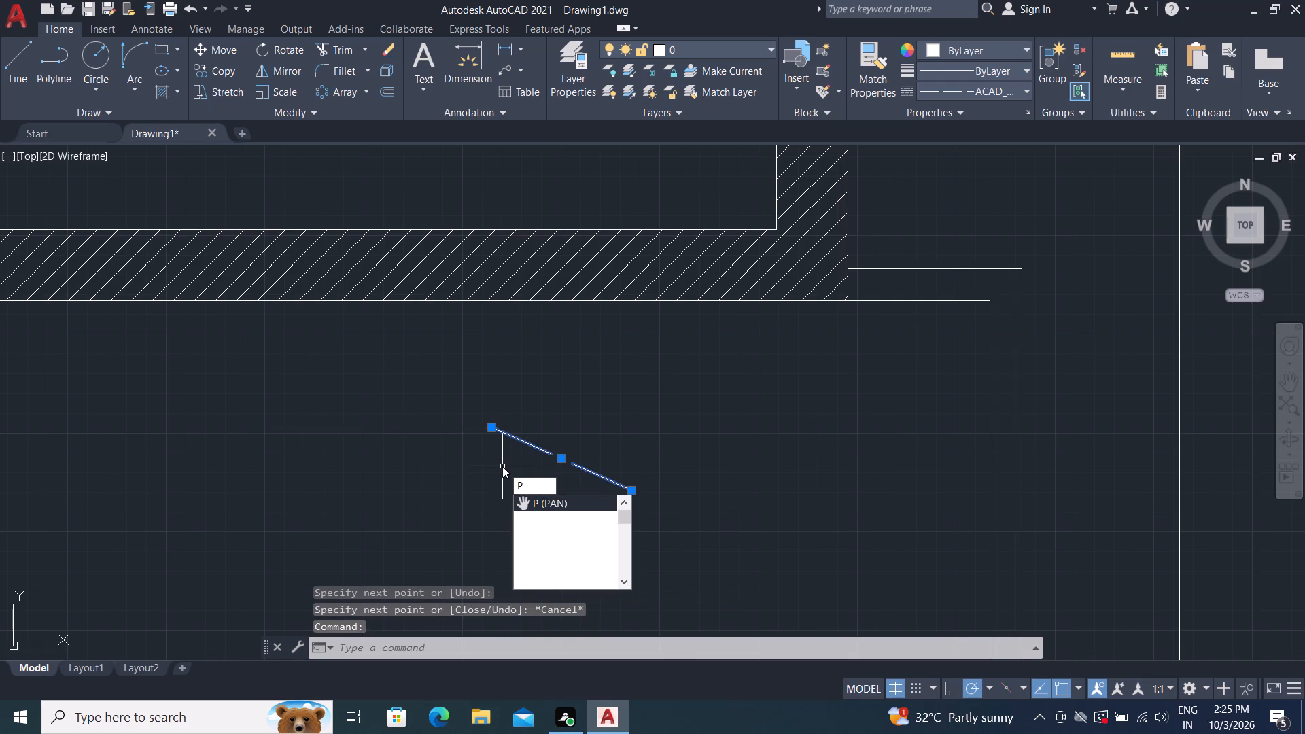
text(R)
key(space)
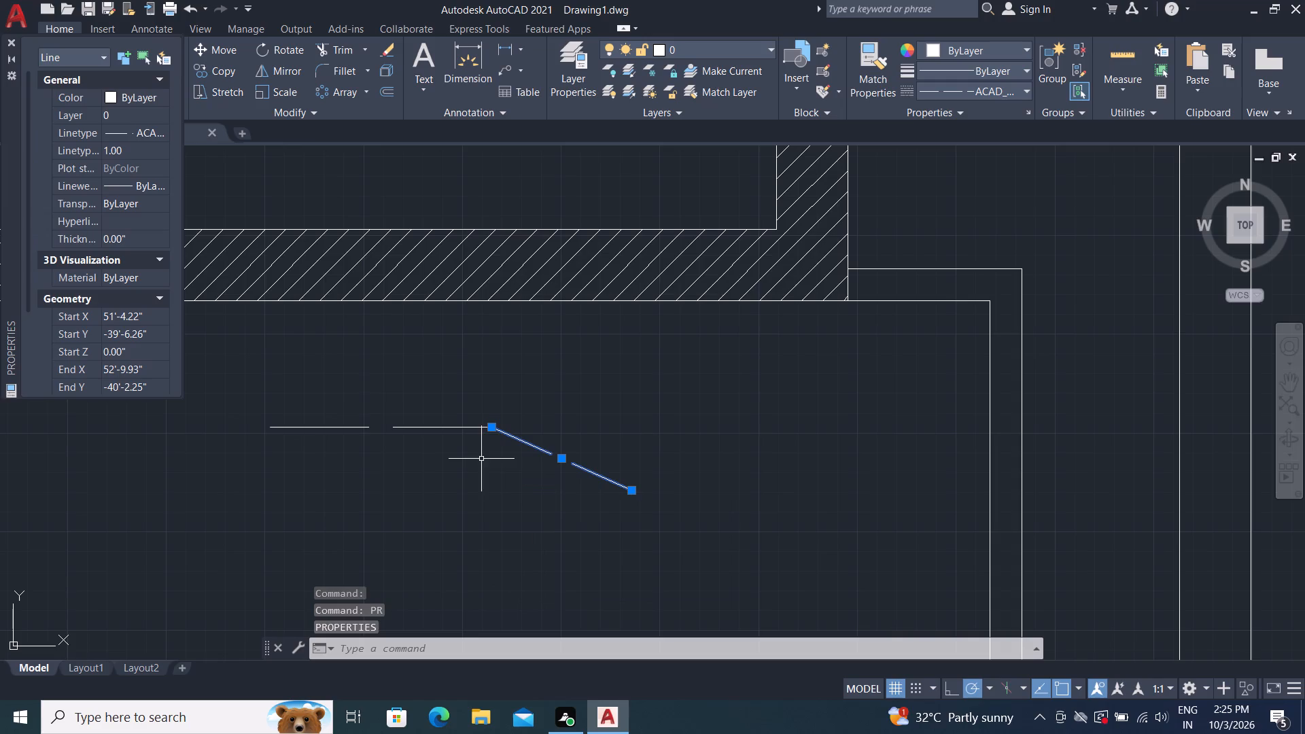
click(124, 147)
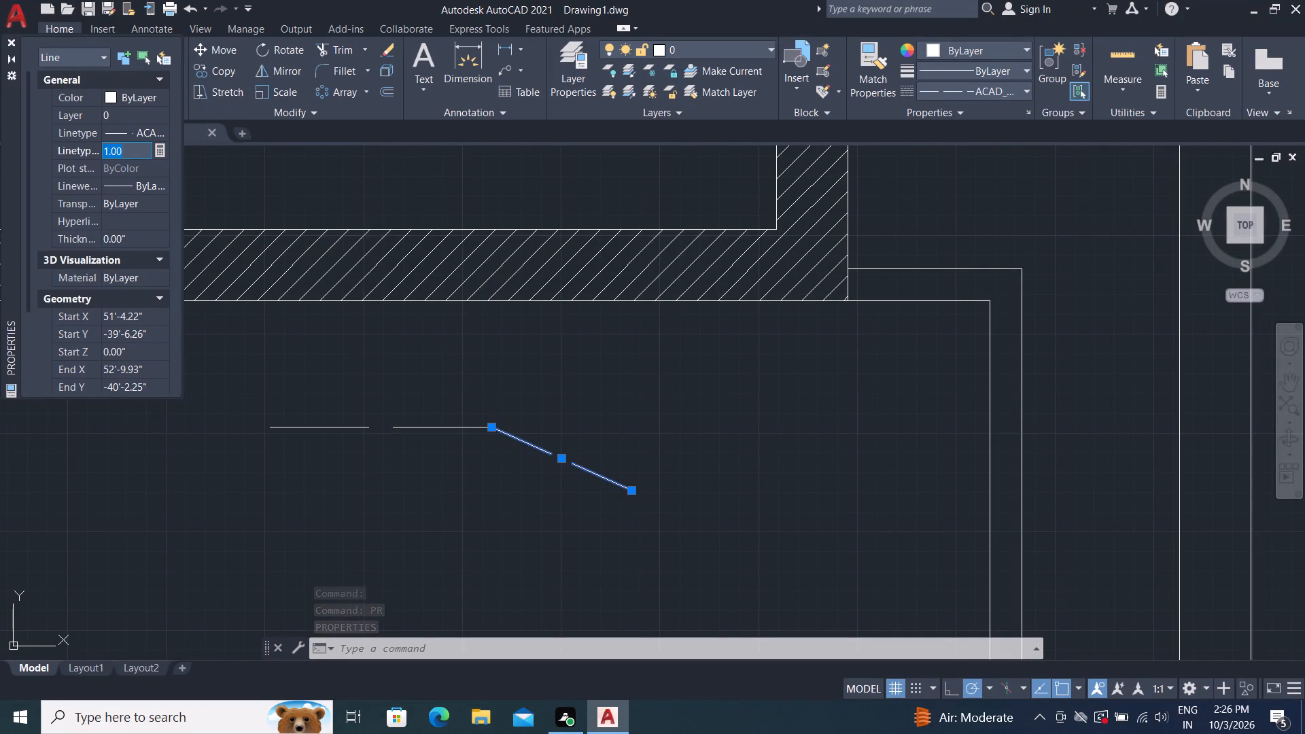
key(BackSpace)
key(0)
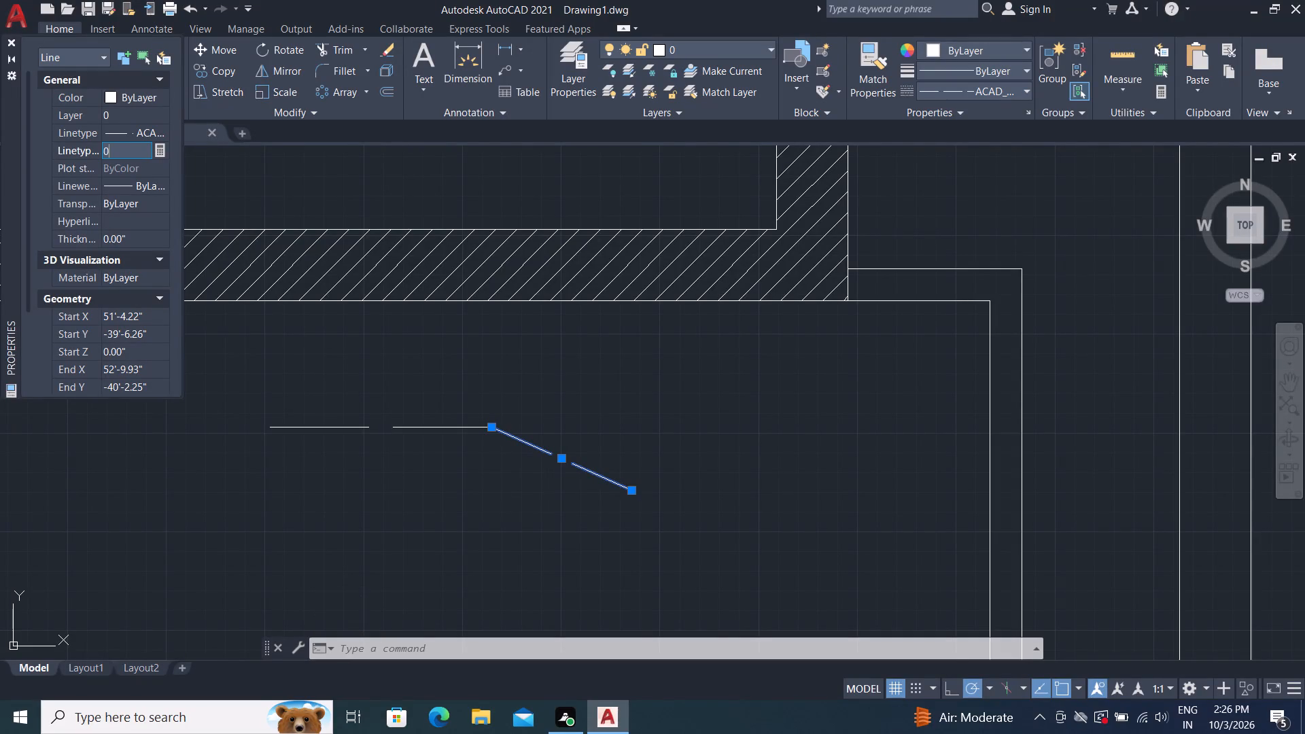
key(period)
key(2)
key(Return)
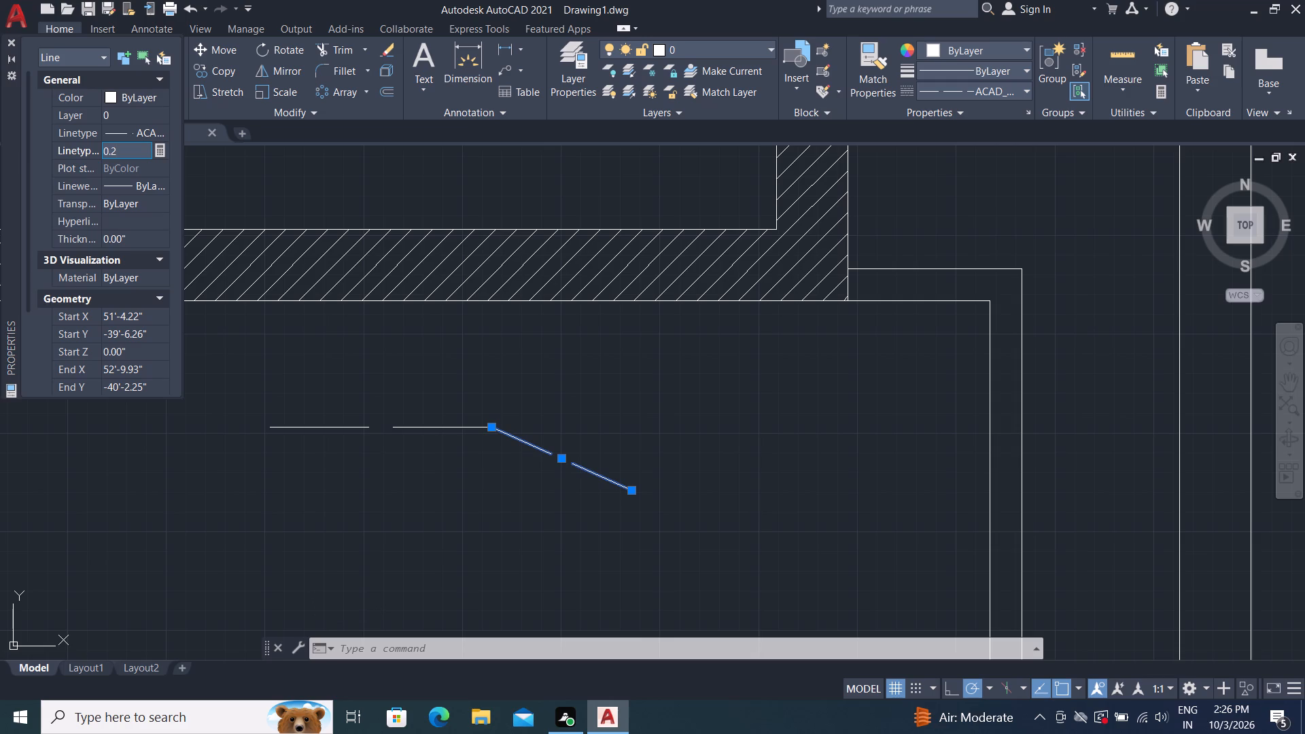
click(7, 39)
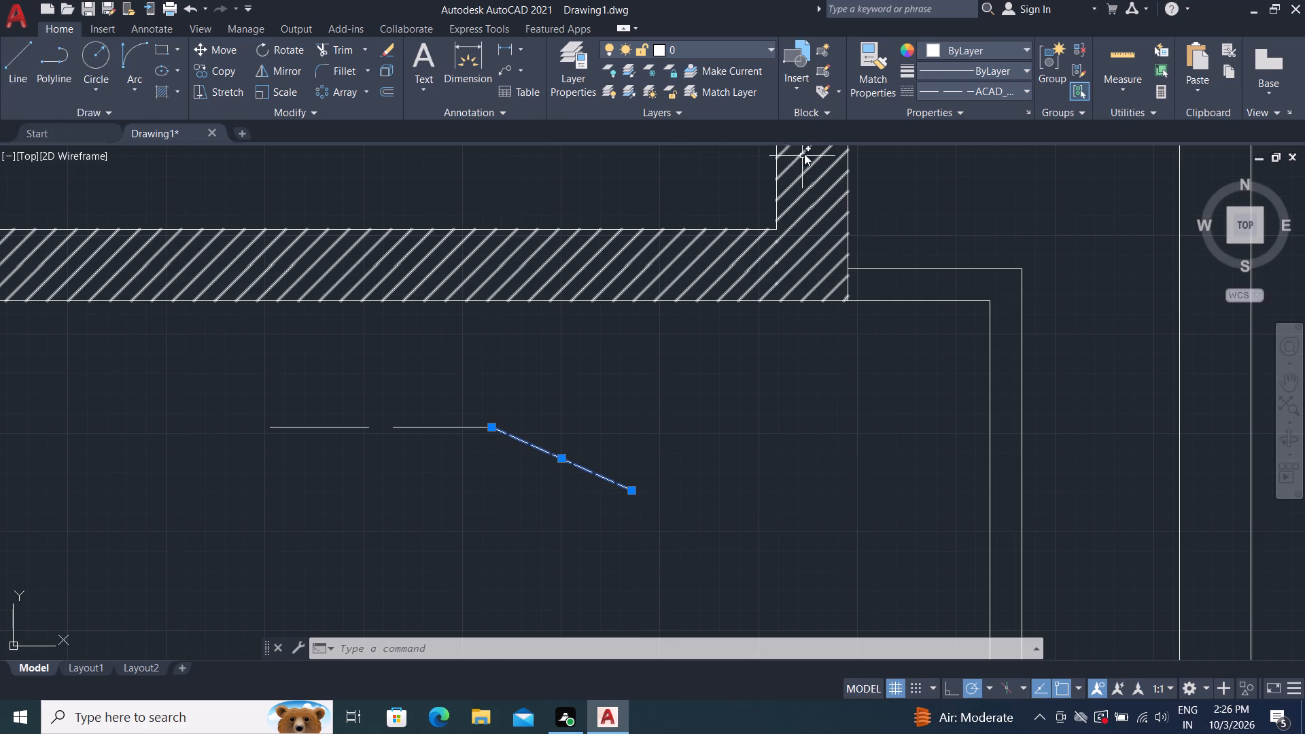
Match the sloping sample line's dashed properties onto the side projection's inner and outer vertical lines and its upper and lower horizontal lines.
click(866, 60)
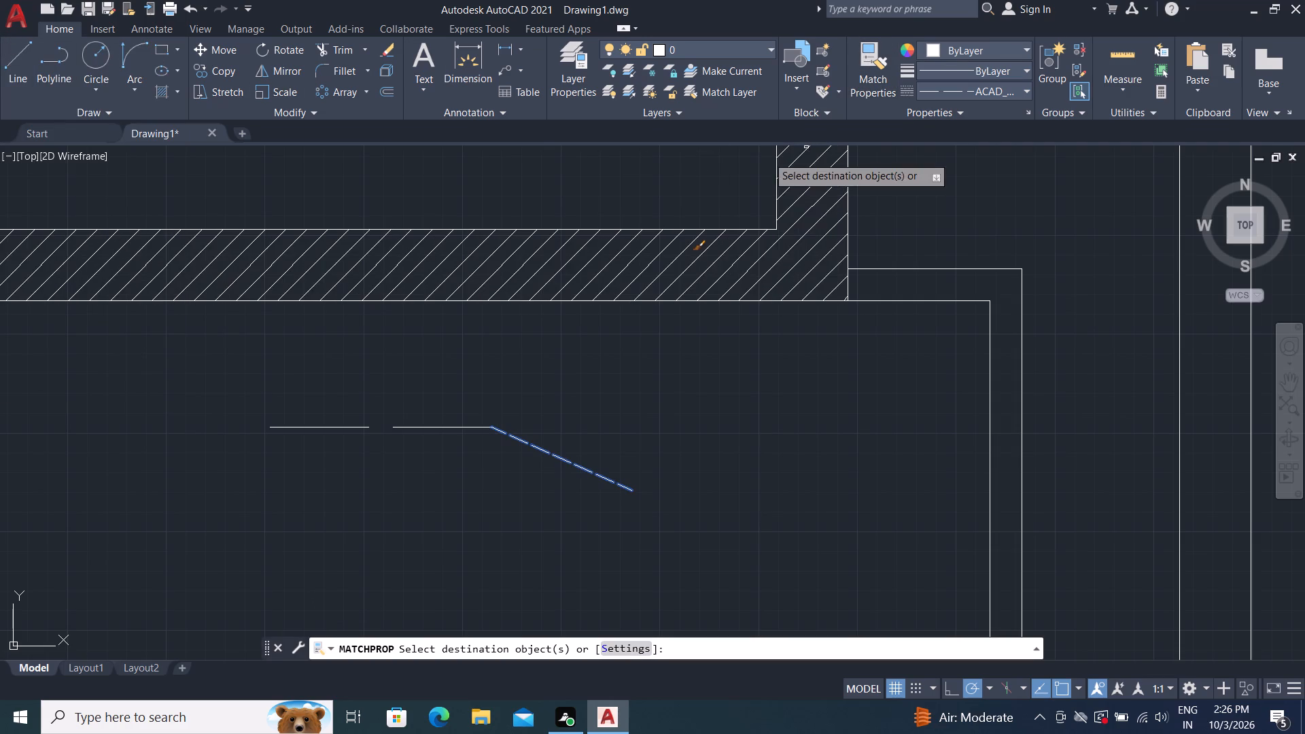
click(576, 462)
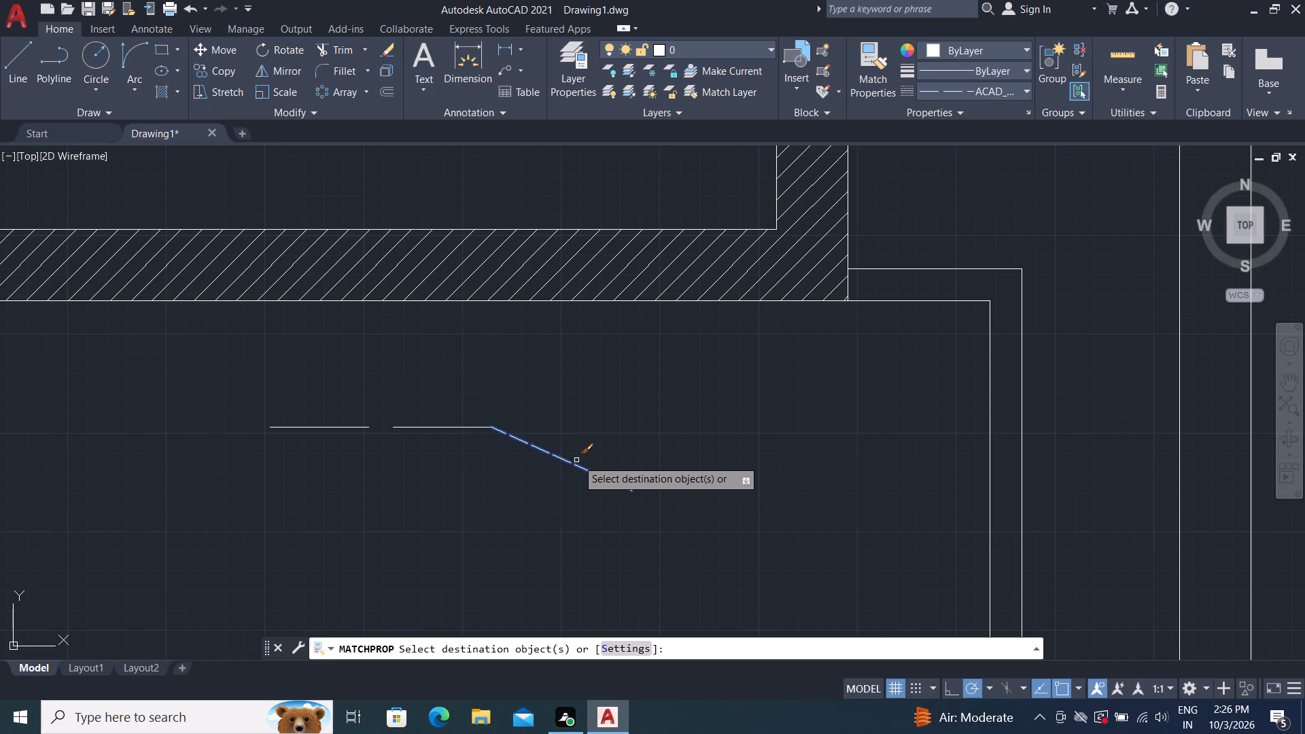
scroll(624, 436, down, 2)
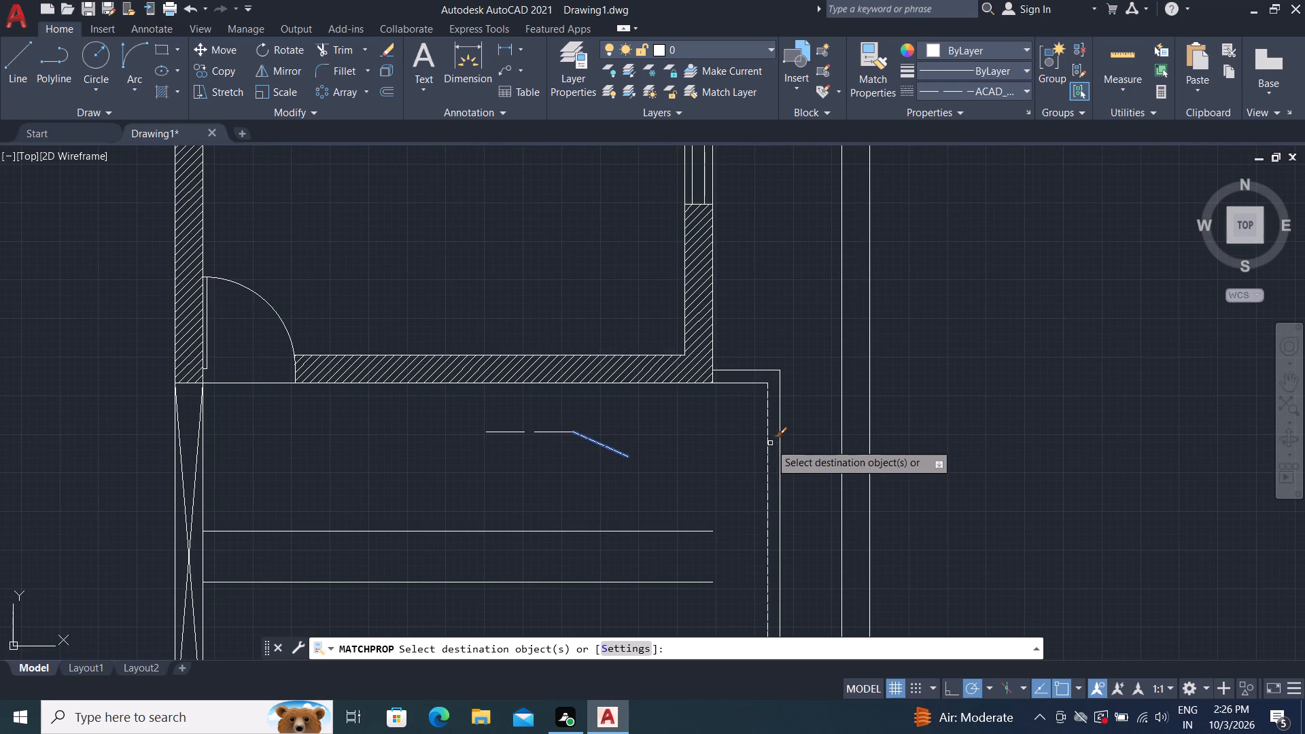
click(779, 444)
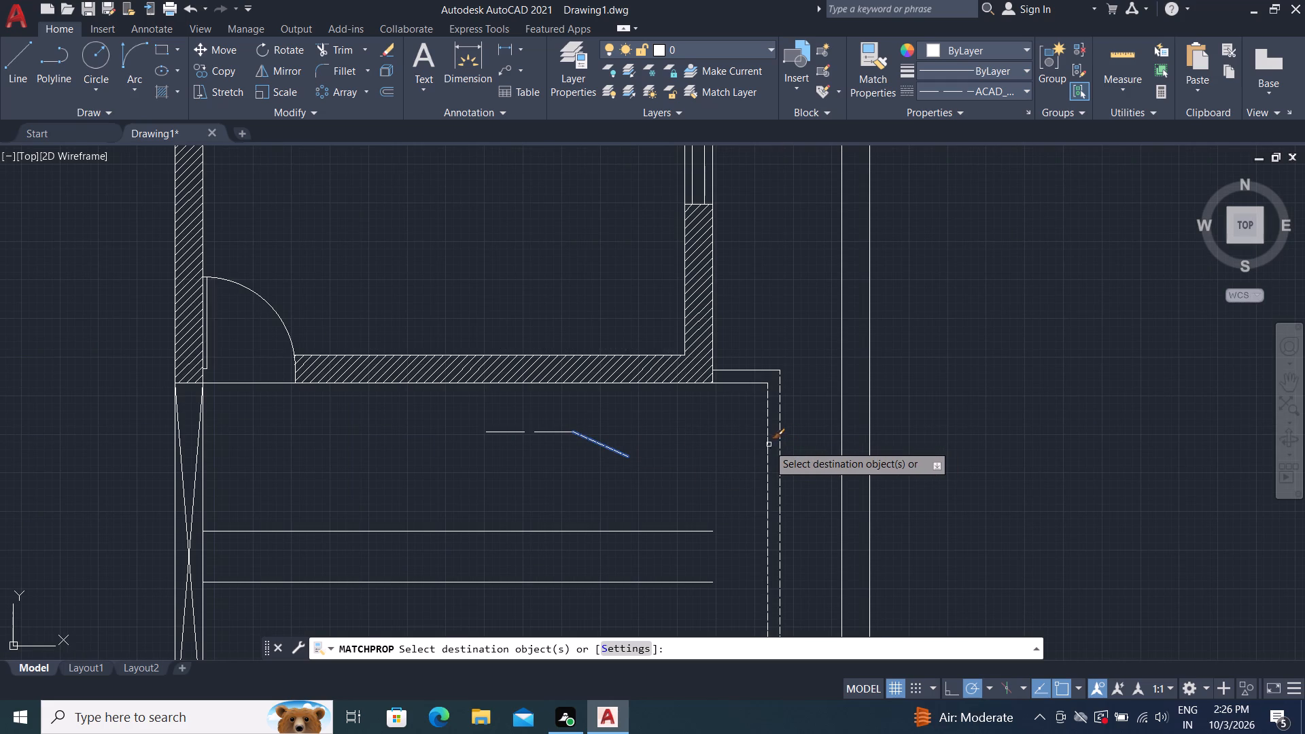
click(768, 444)
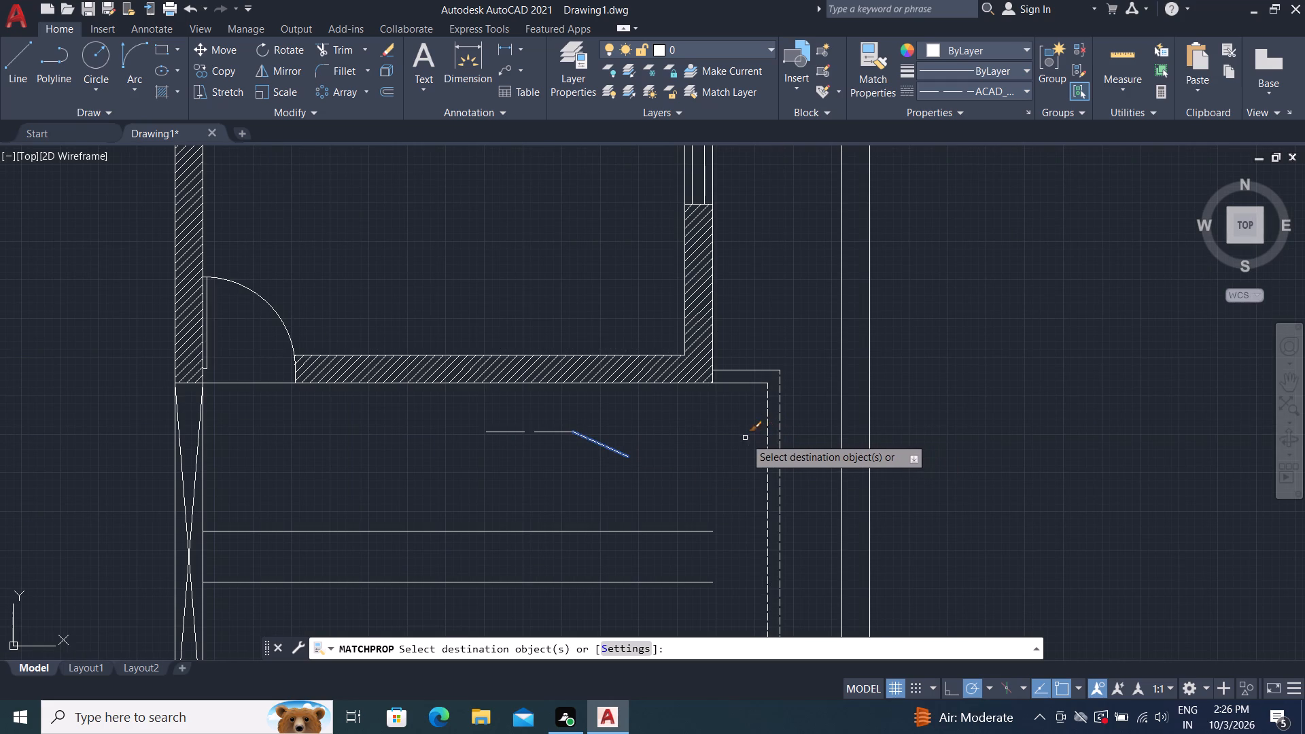
click(731, 382)
click(733, 372)
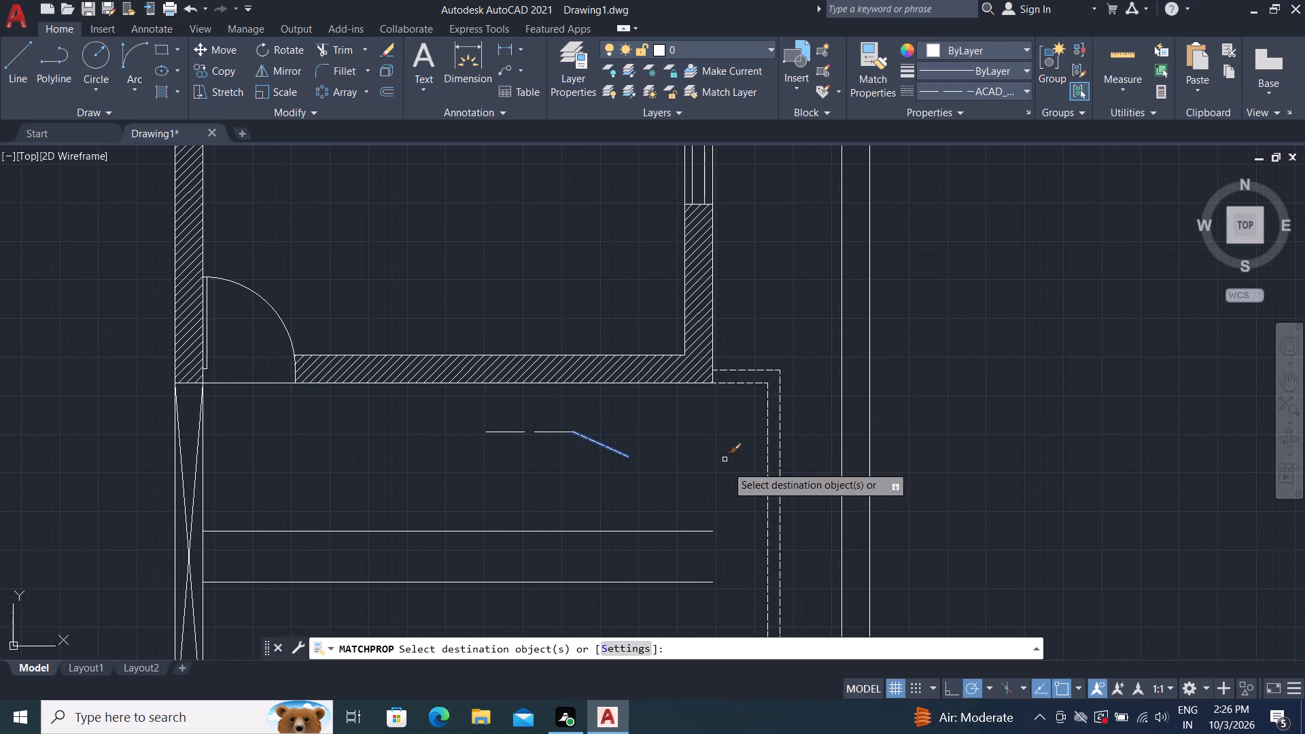
middle_drag(731, 492, 786, 3)
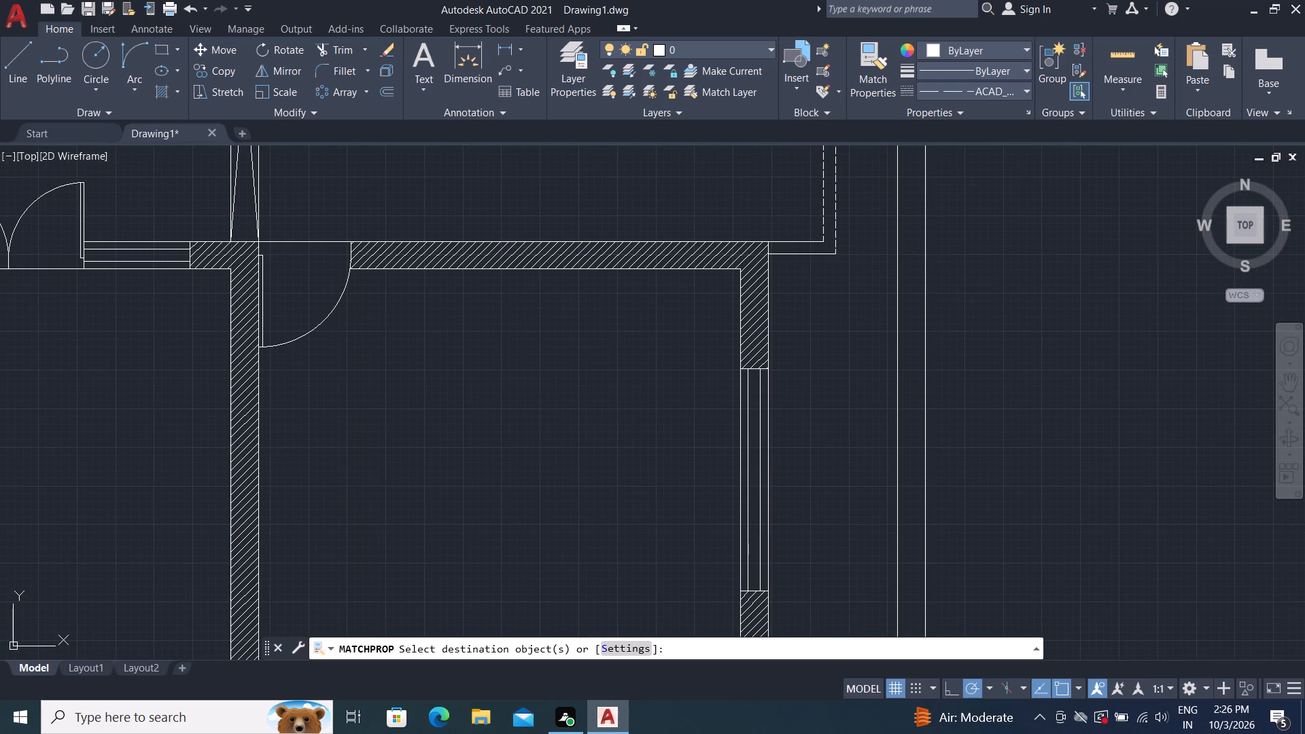
click(802, 254)
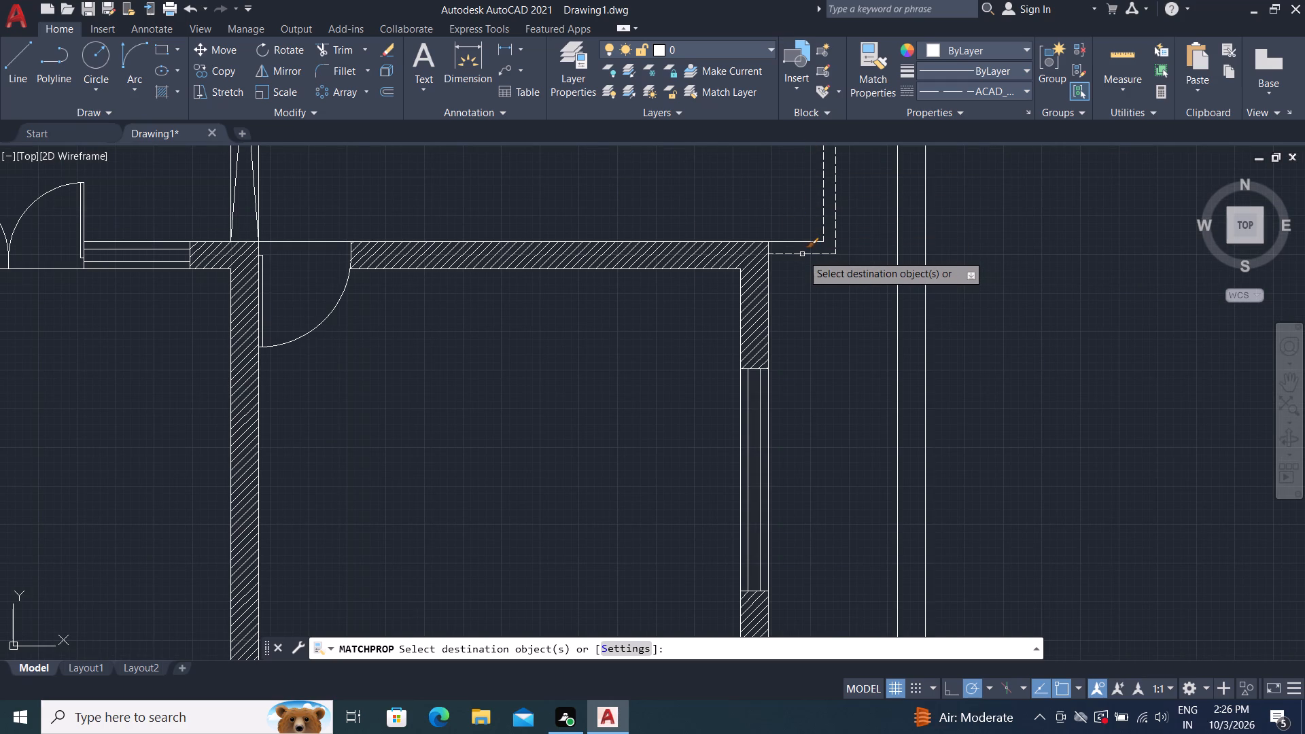
click(803, 241)
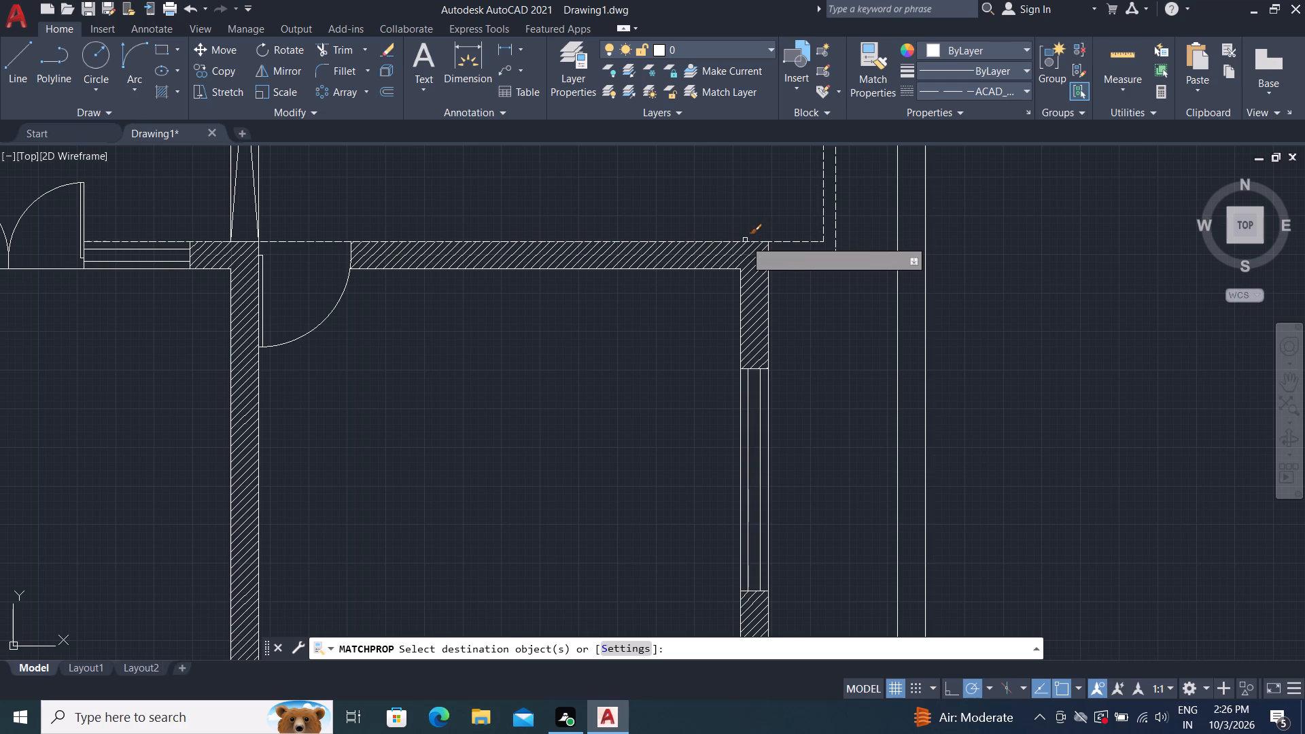
key(Escape)
Erase the two connected sample lines from the open space between the rooms.
middle_drag(681, 213, 699, 461)
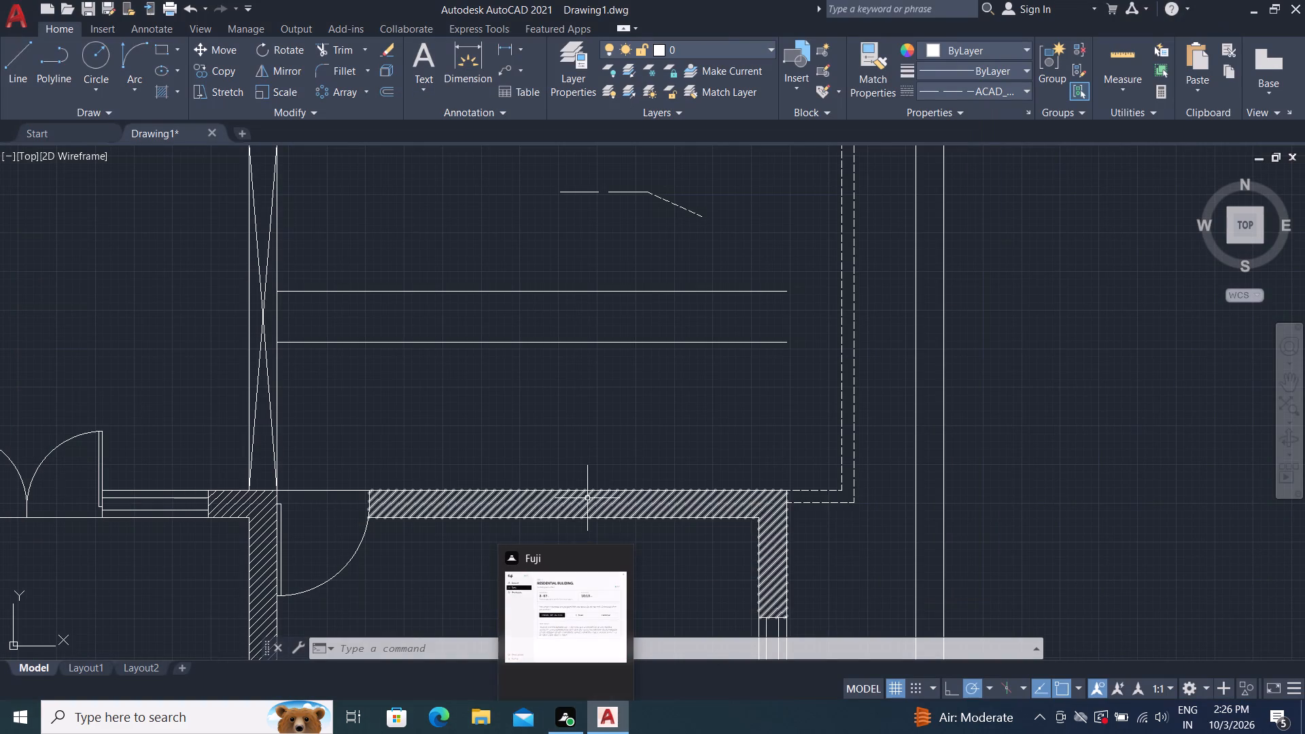
middle_drag(534, 150, 526, 209)
click(535, 226)
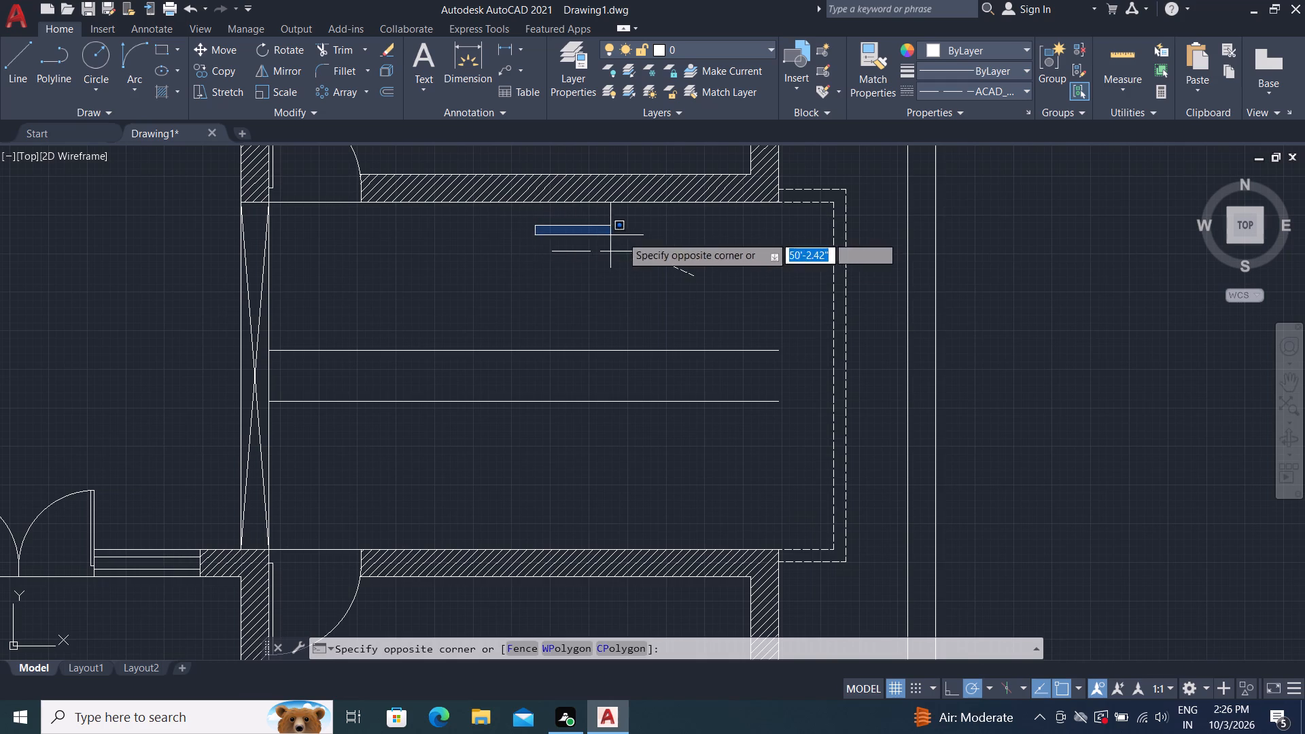
click(724, 318)
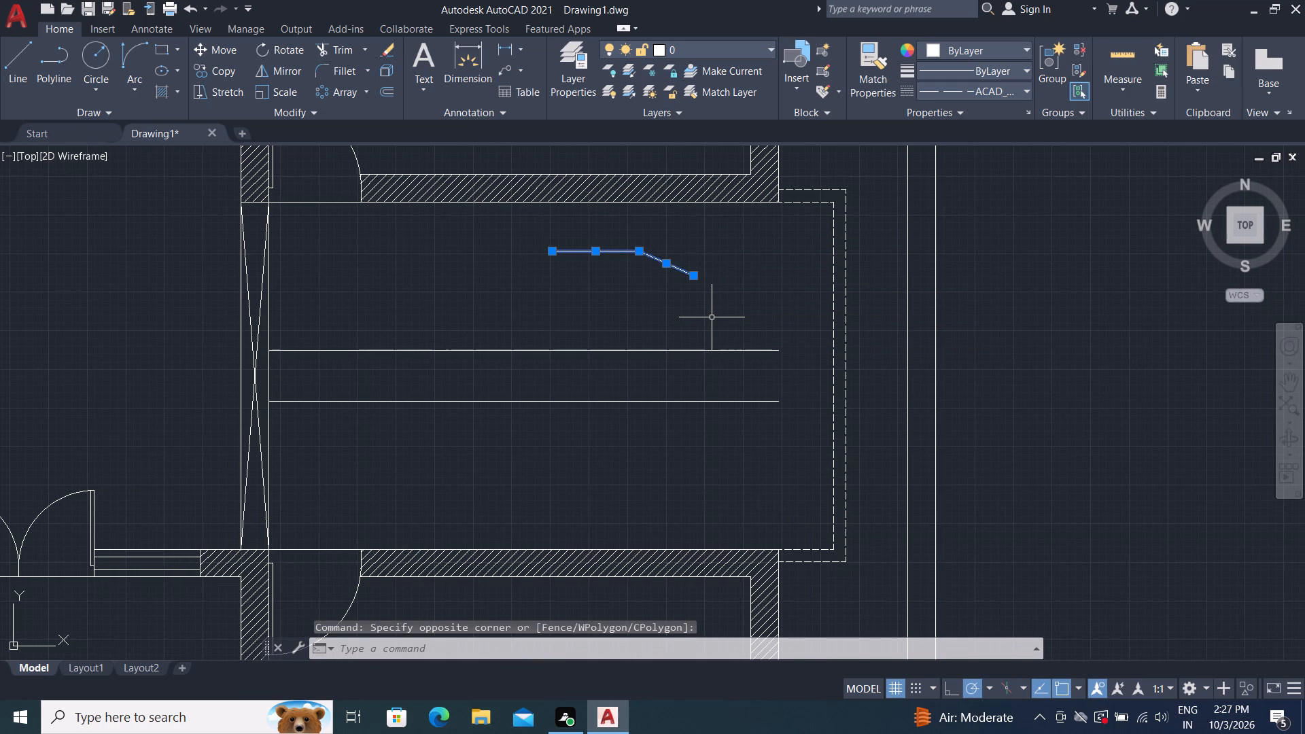
key(Delete)
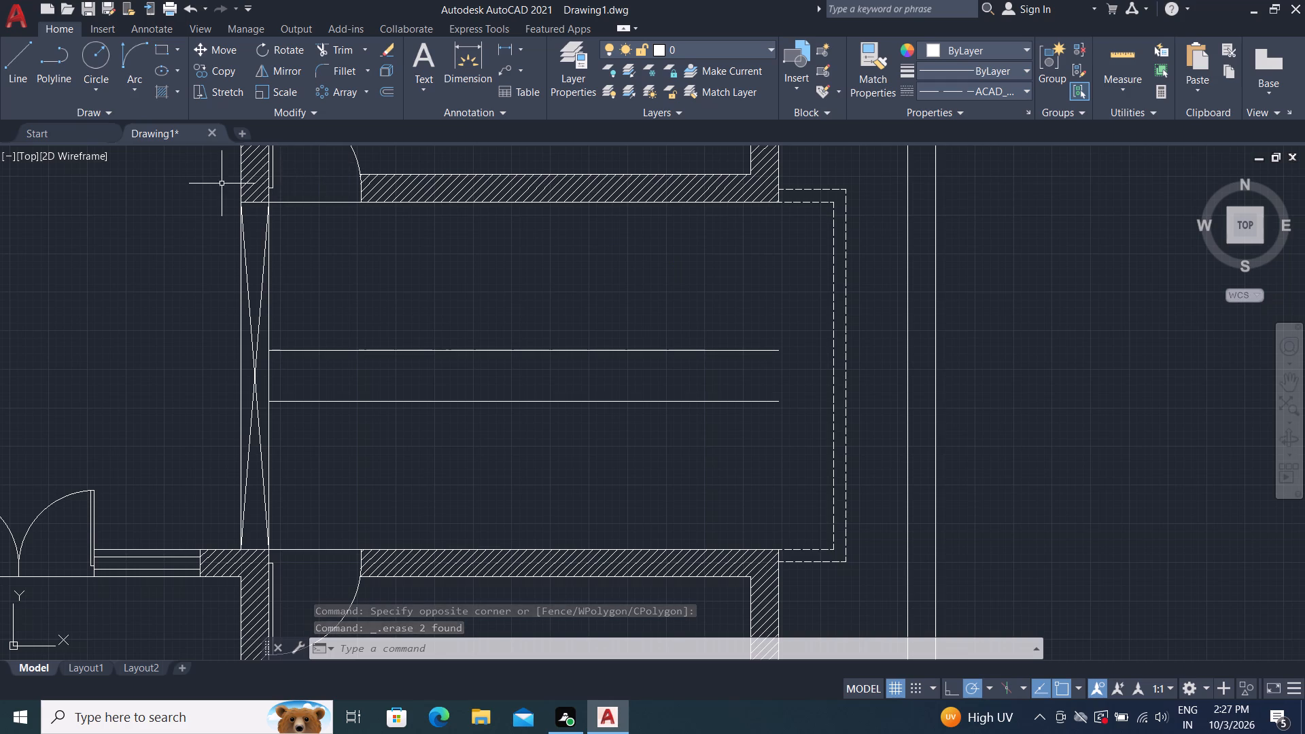
key(Escape)
Offset the projection's inner vertical dashed line 3' inward, across the two middle horizontal lines.
key(o)
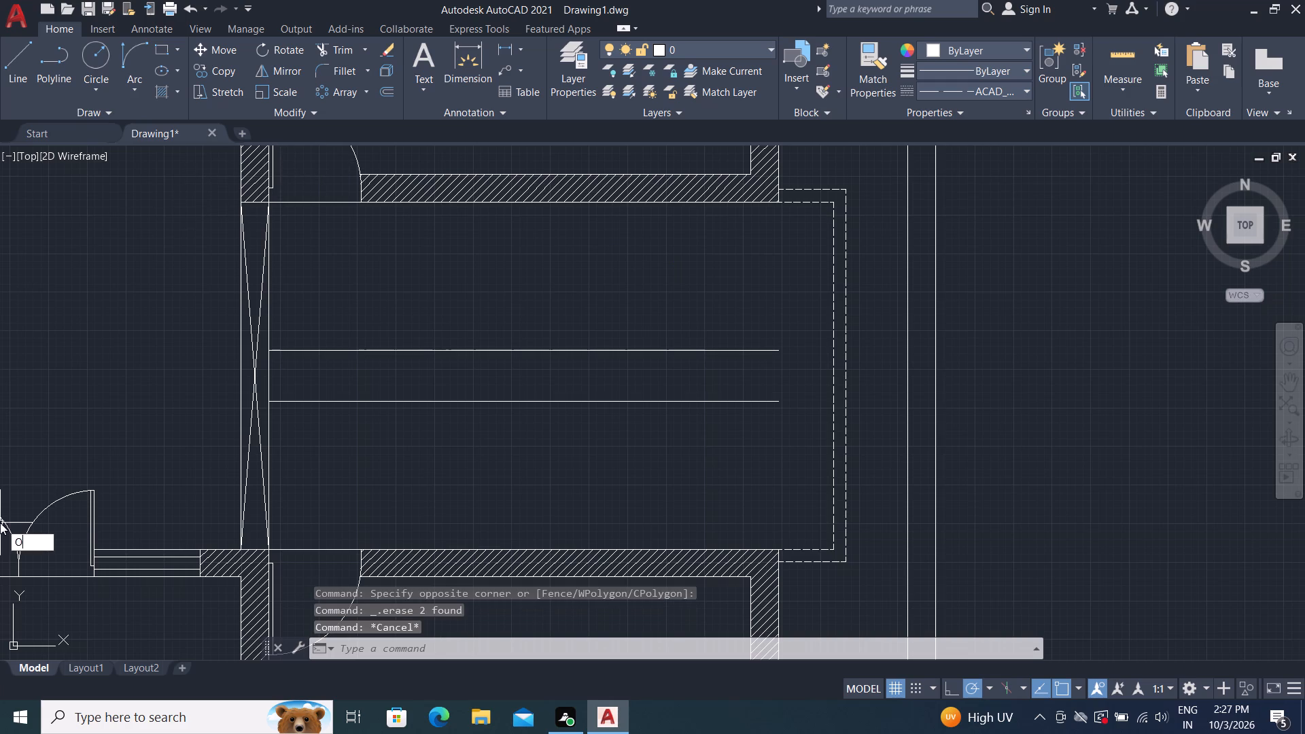
key(space)
key(3)
text(')
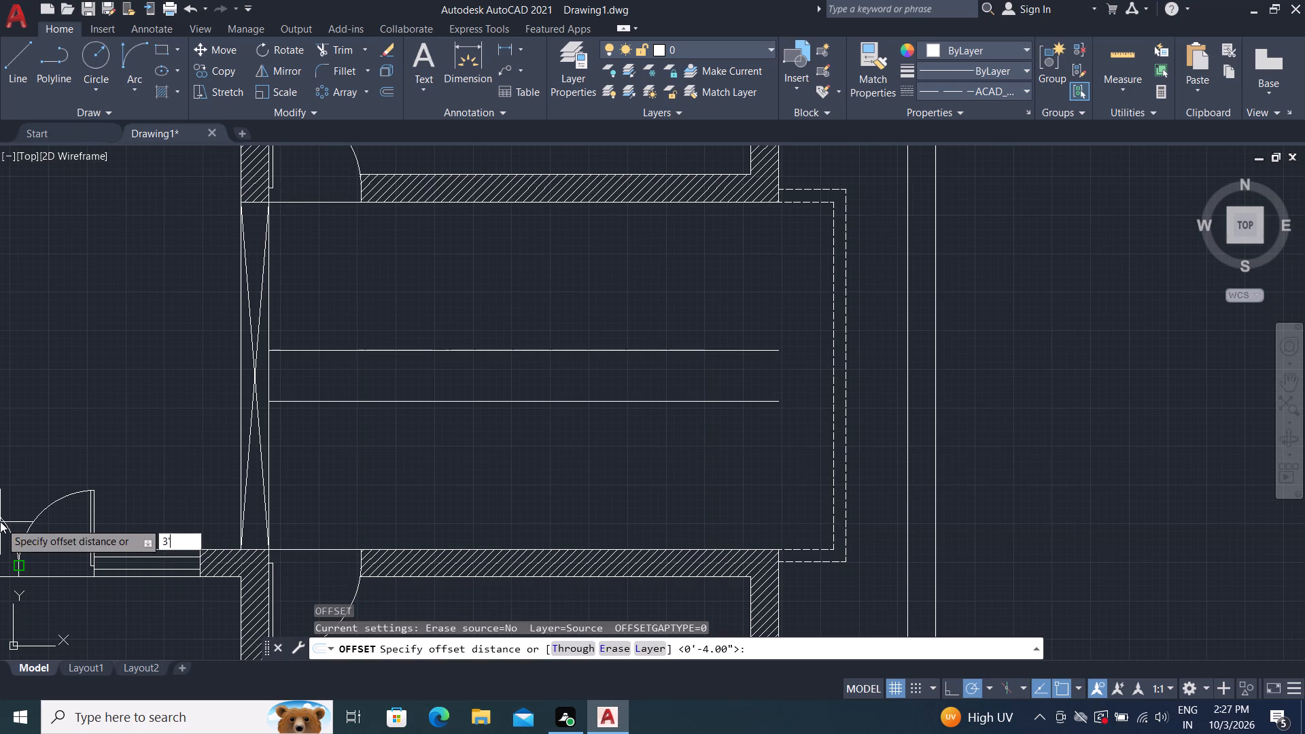
key(space)
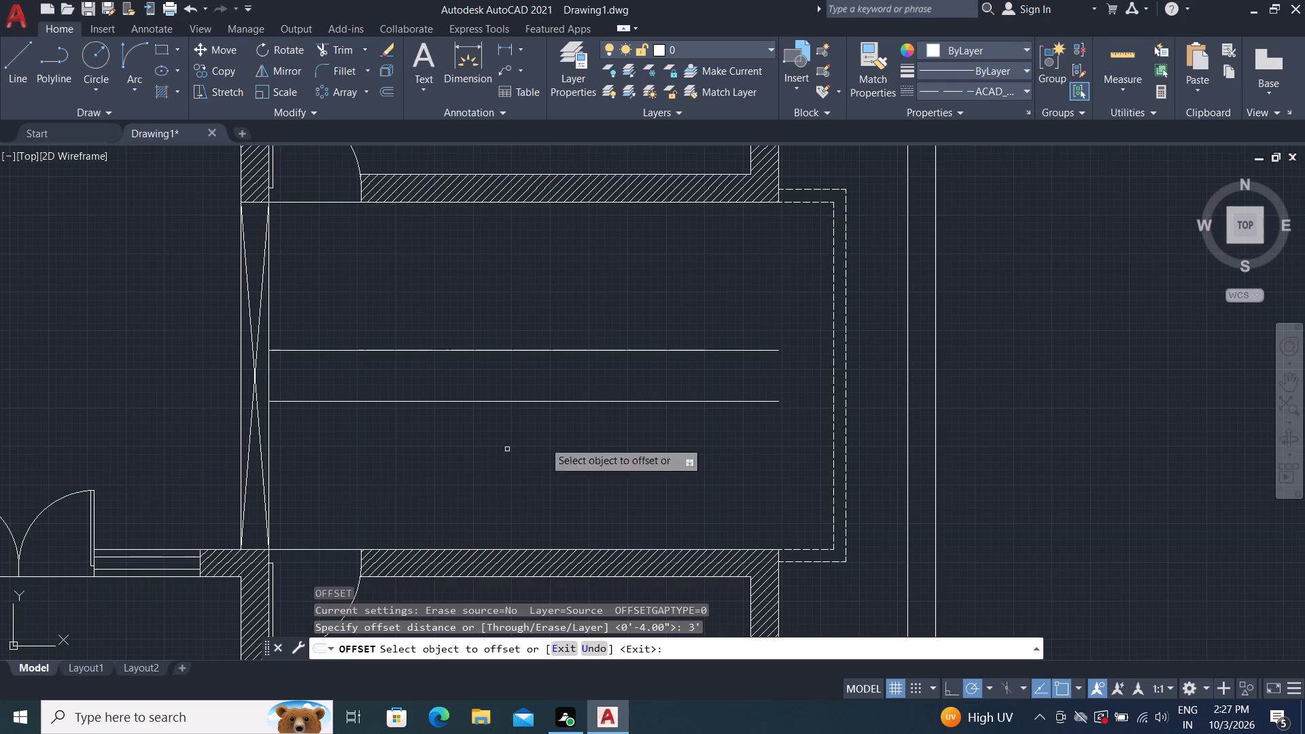
click(833, 379)
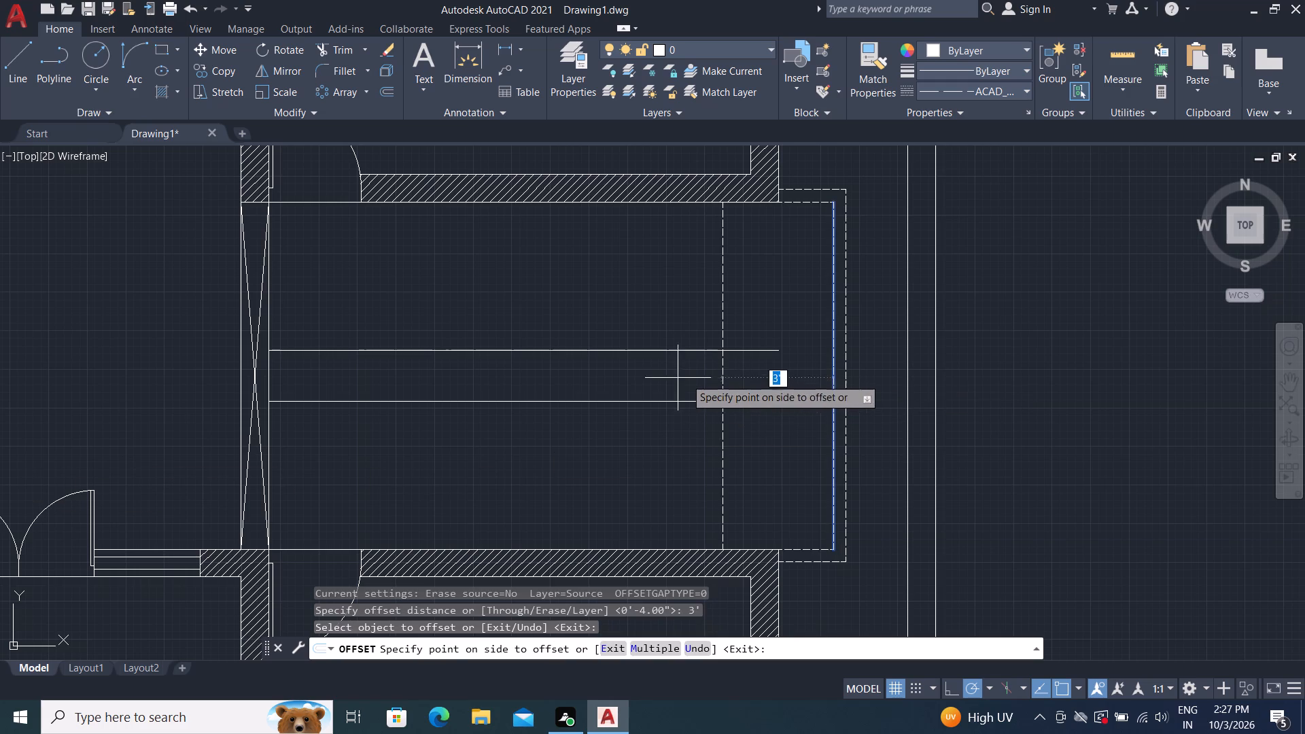
click(674, 377)
key(Escape)
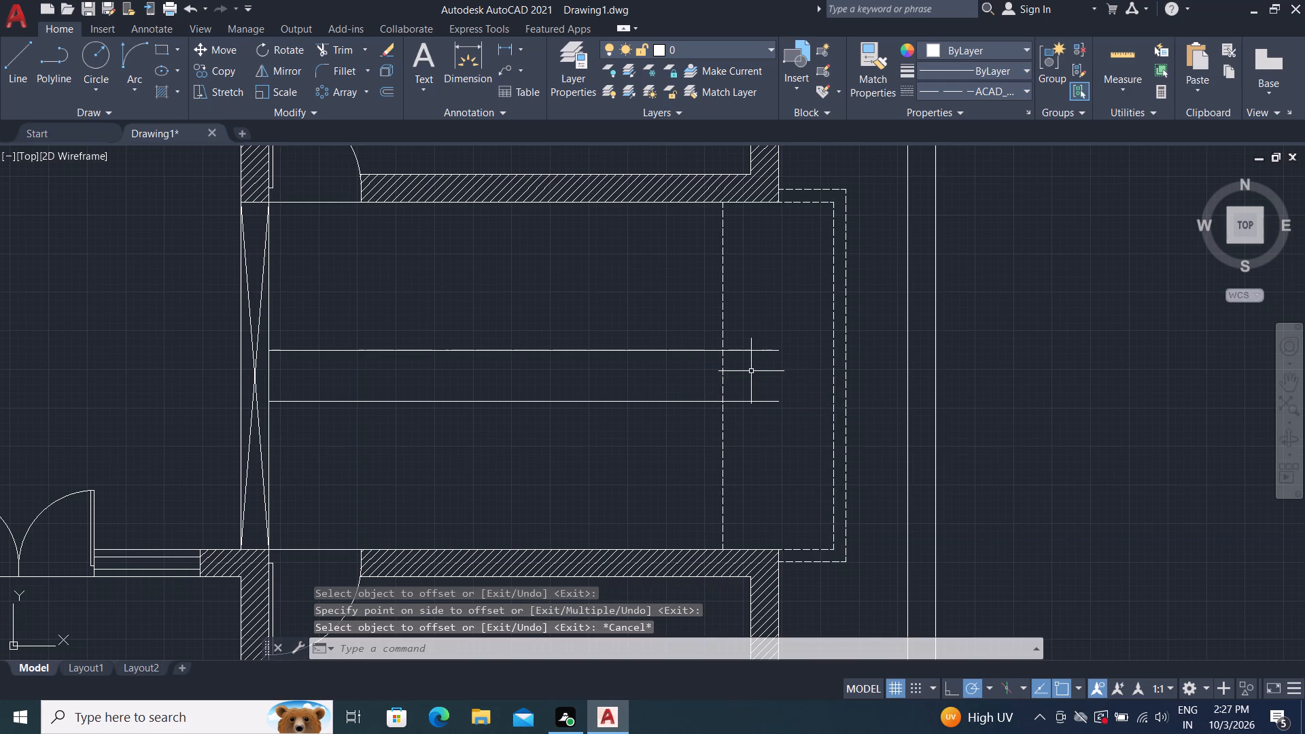
Trim the ends of the two middle horizontal lines that extend past the new vertical line toward the projection.
text(TR)
key(space)
drag(751, 331, 752, 413)
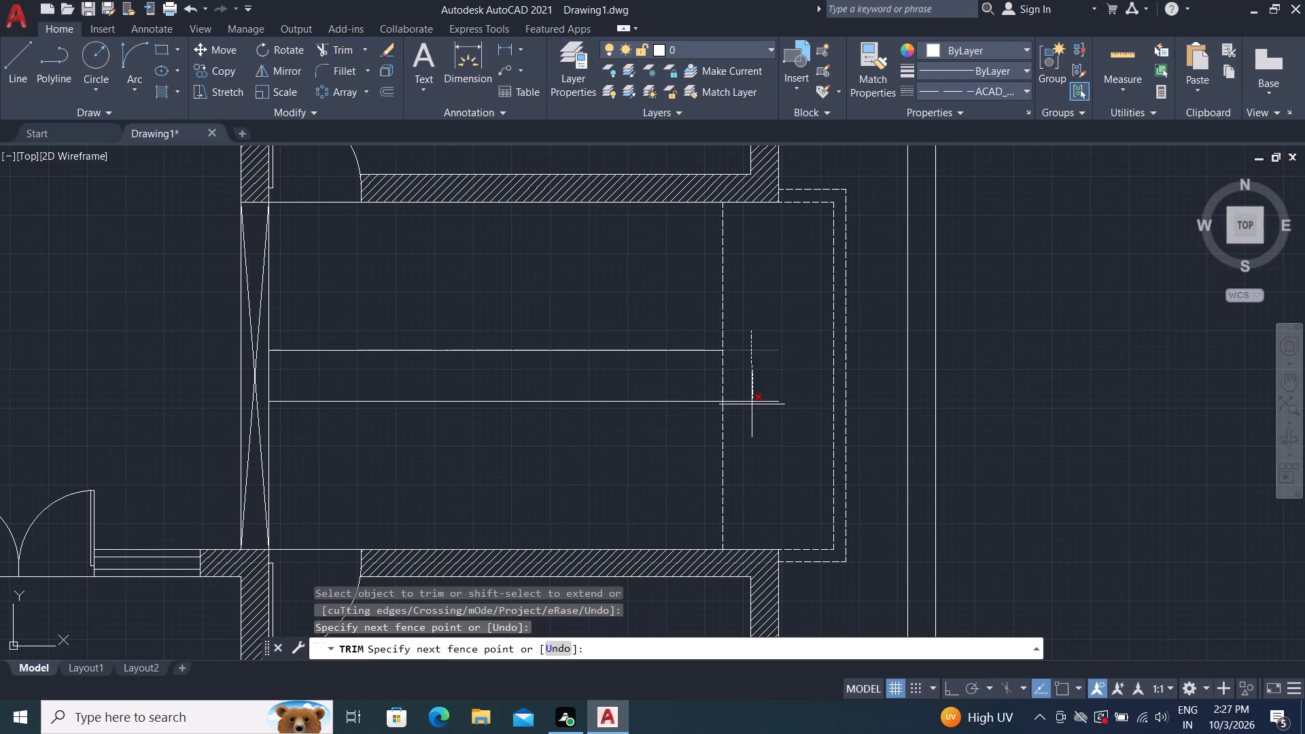
drag(752, 413, 751, 431)
key(Escape)
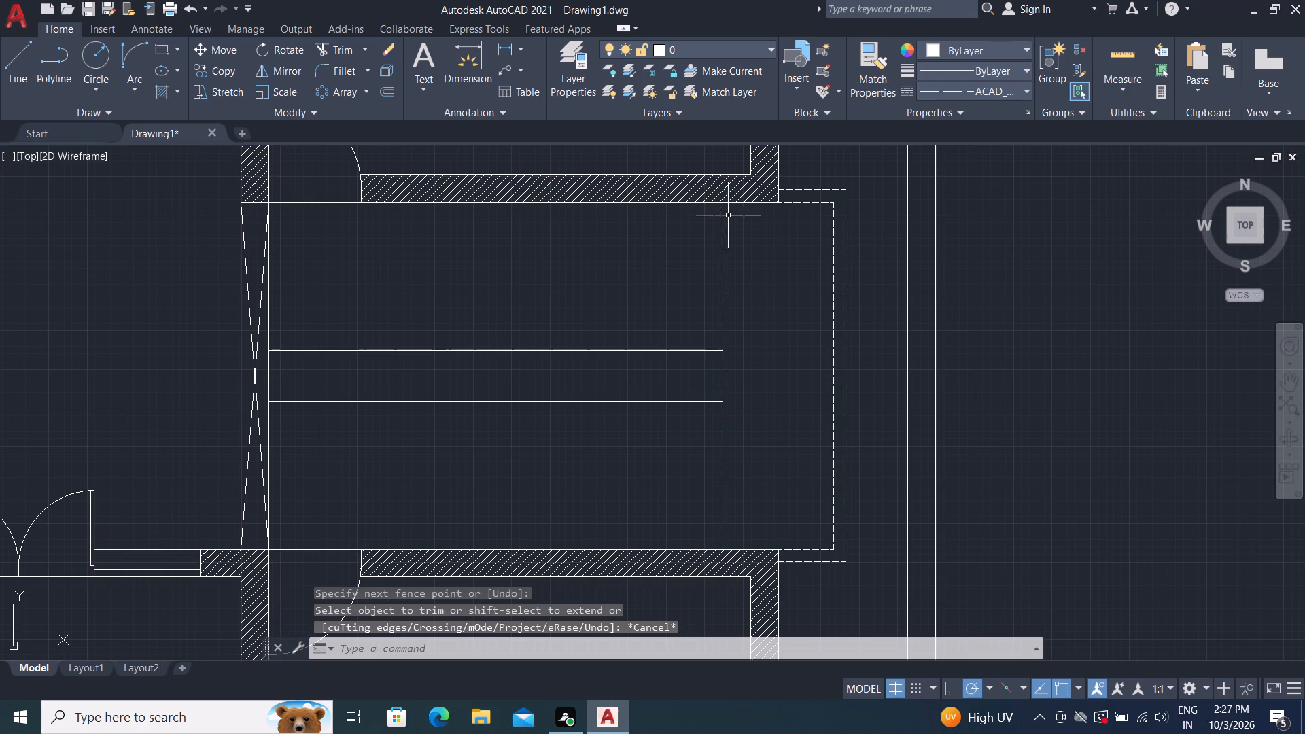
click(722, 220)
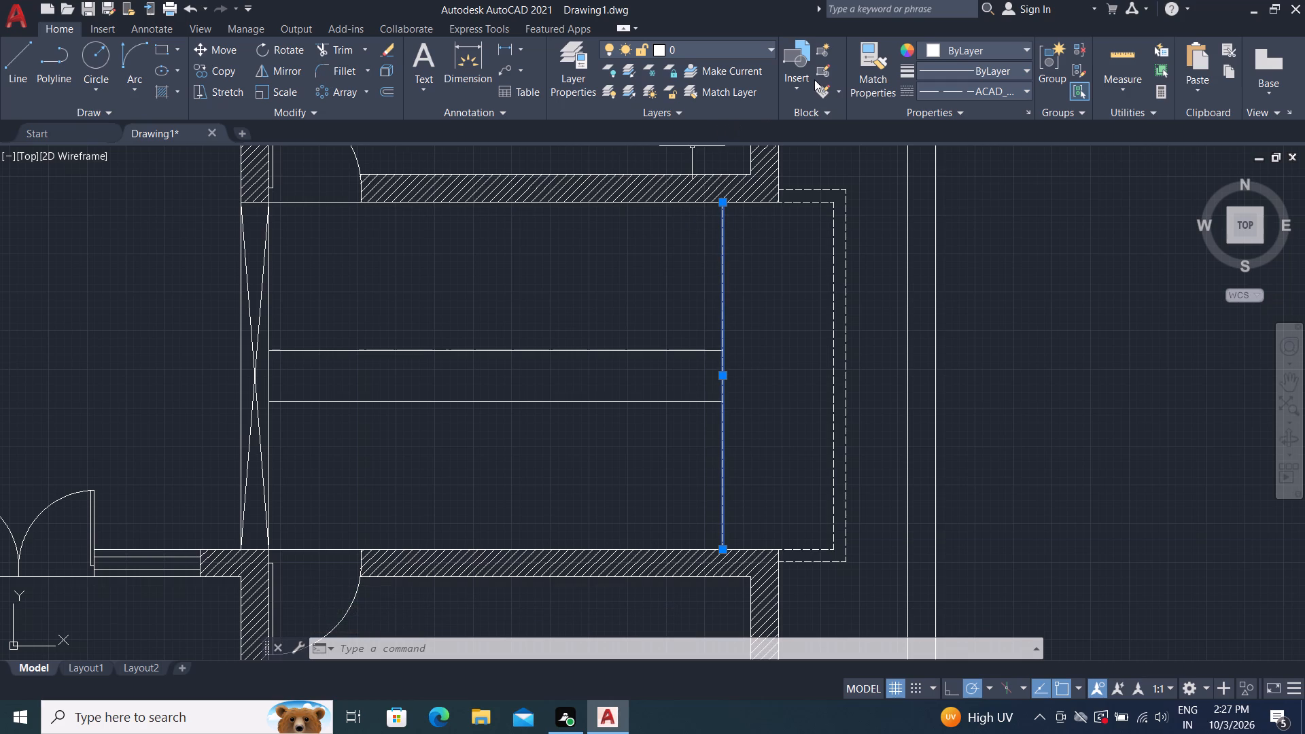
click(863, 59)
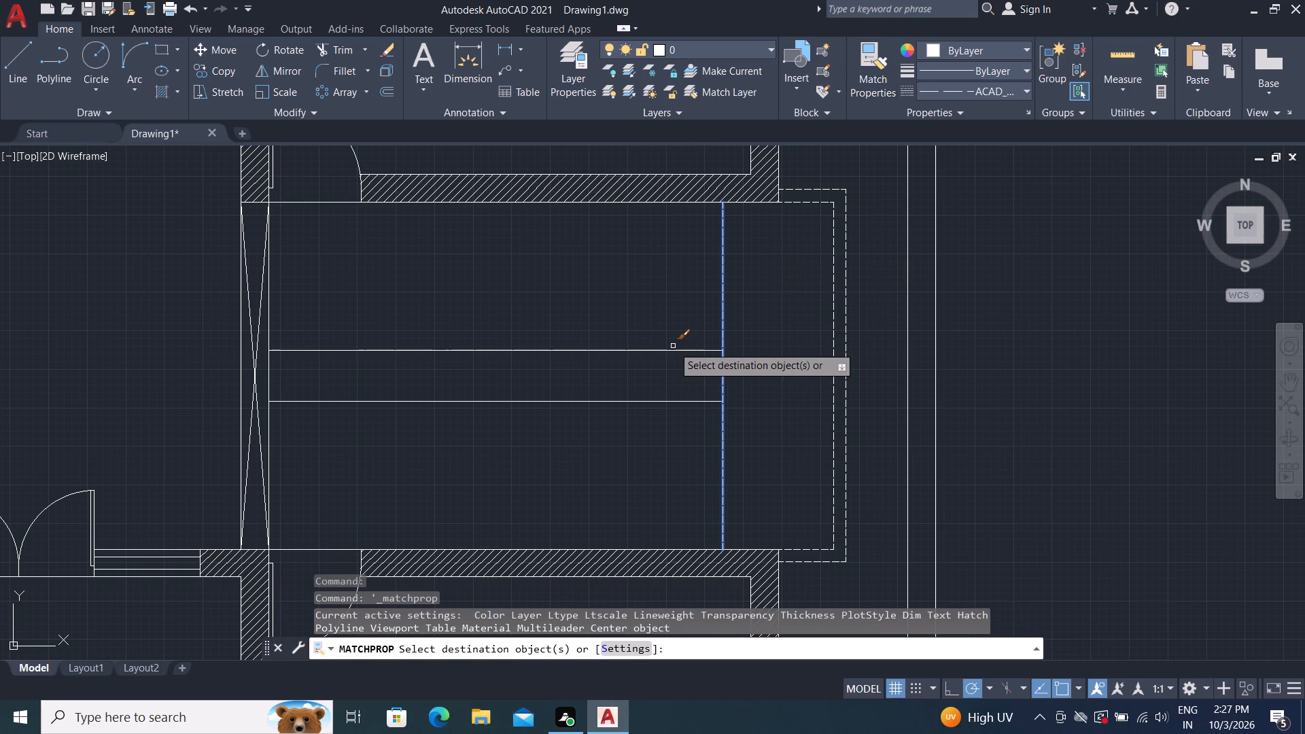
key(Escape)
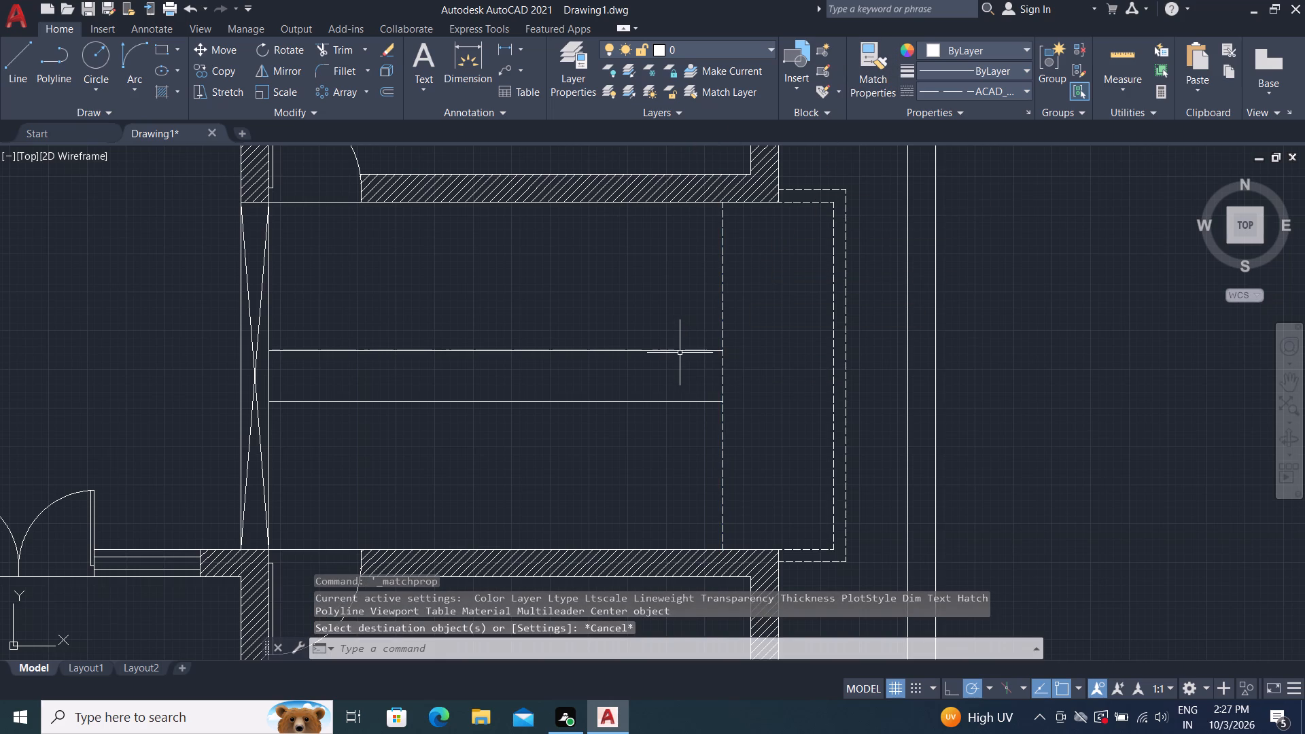
Match the upper middle horizontal line's solid properties onto the new vertical dashed line at the ends of the two middle lines.
click(871, 69)
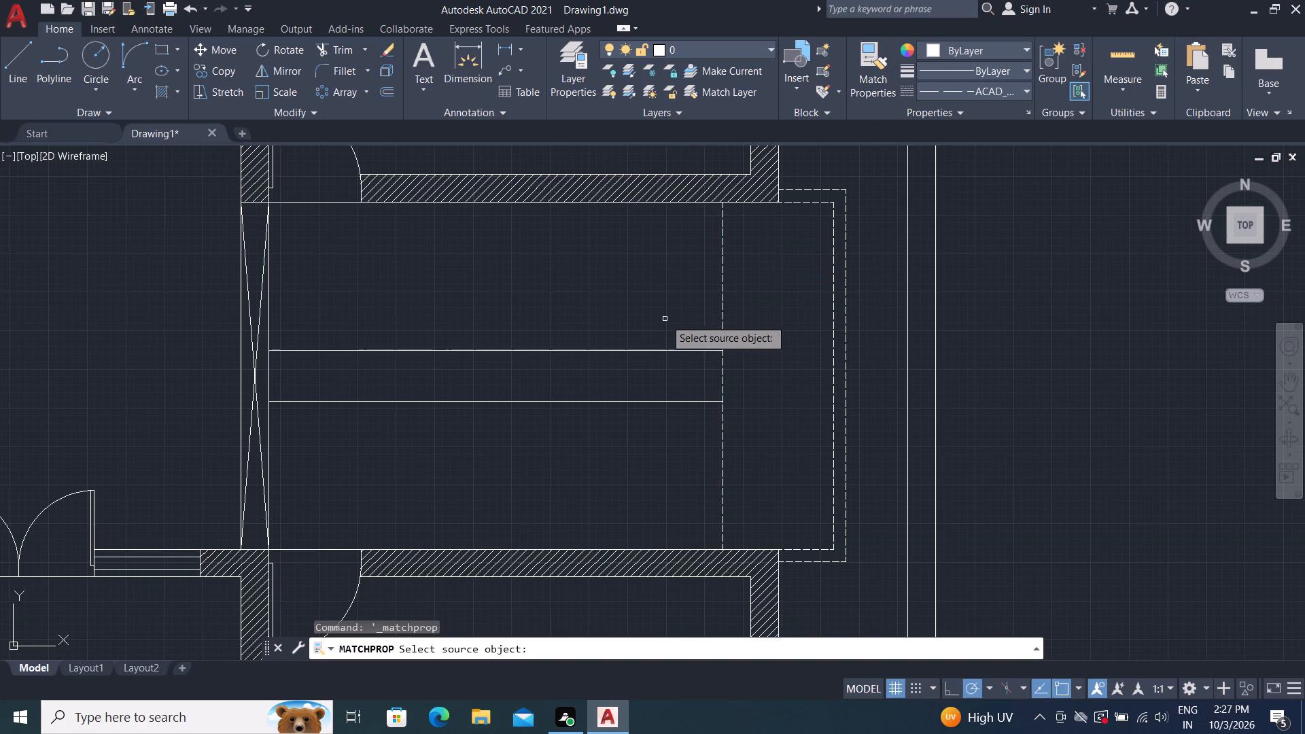
click(681, 351)
click(719, 323)
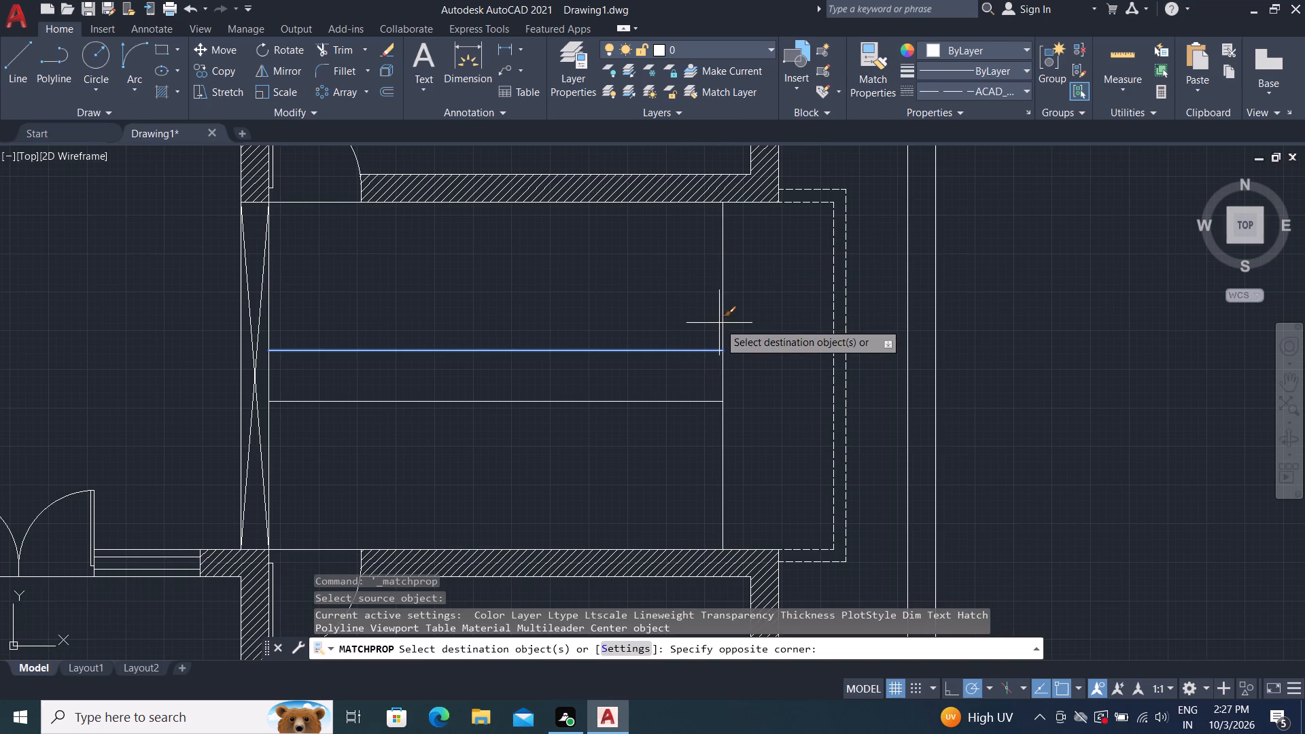
click(743, 279)
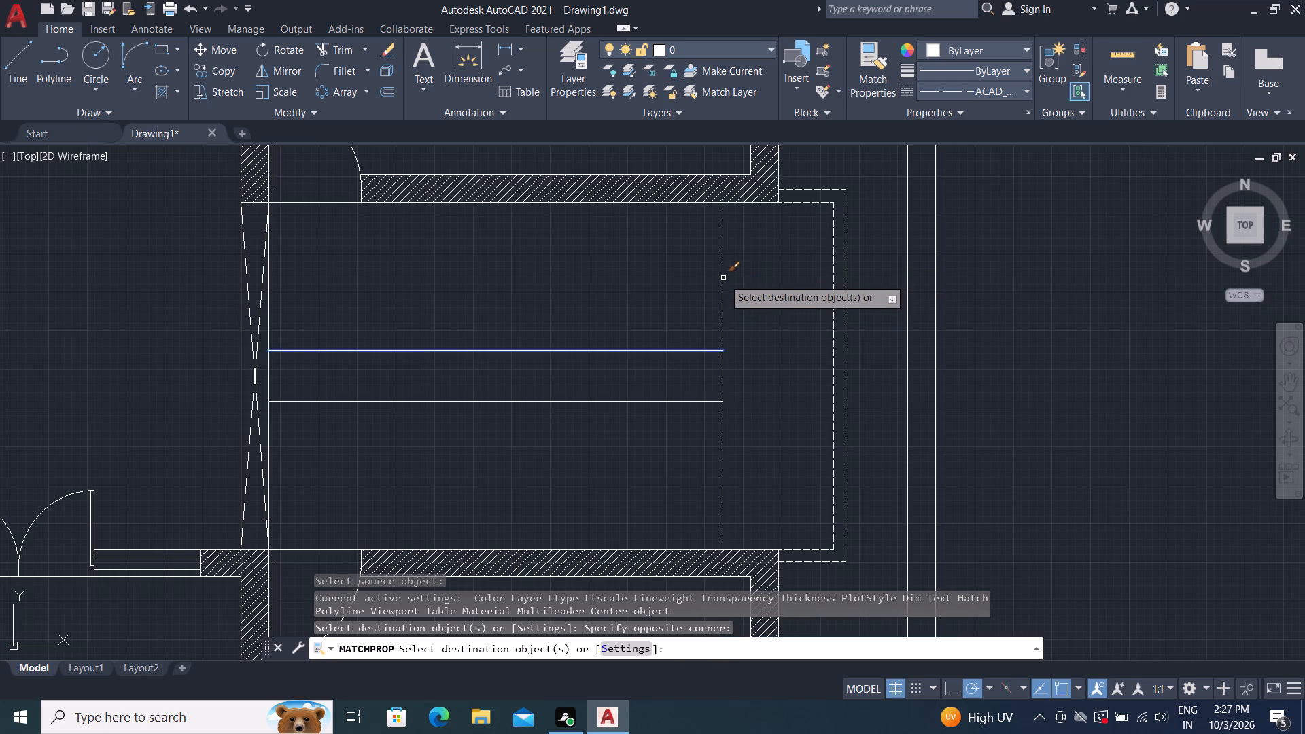
click(723, 278)
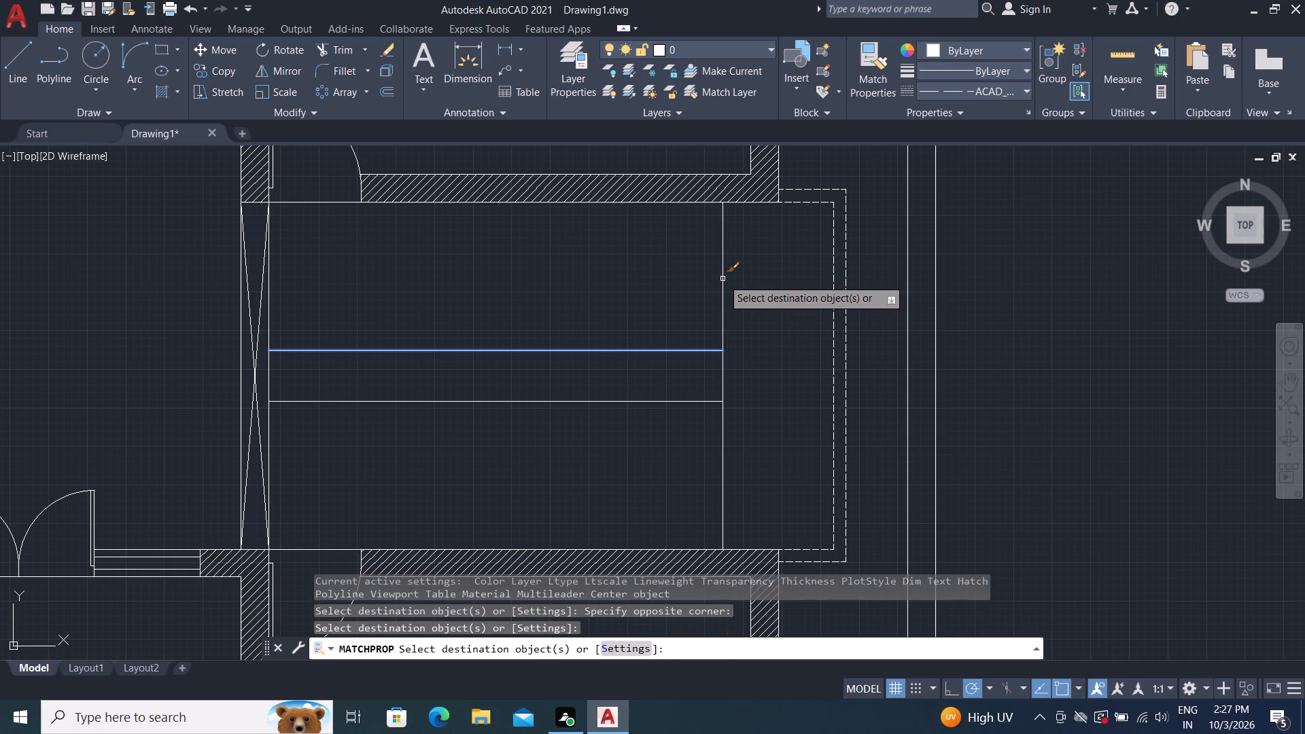
key(Escape)
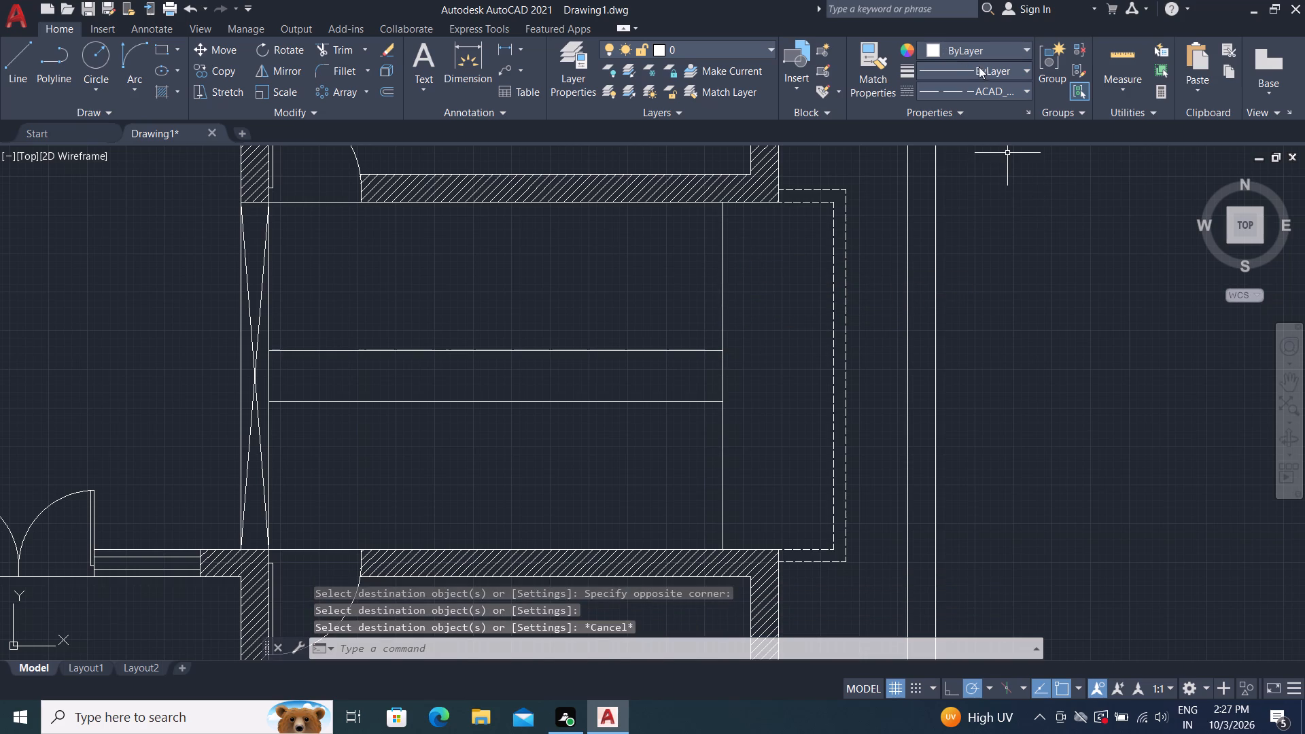
Set the current linetype to ByLayer.
click(988, 90)
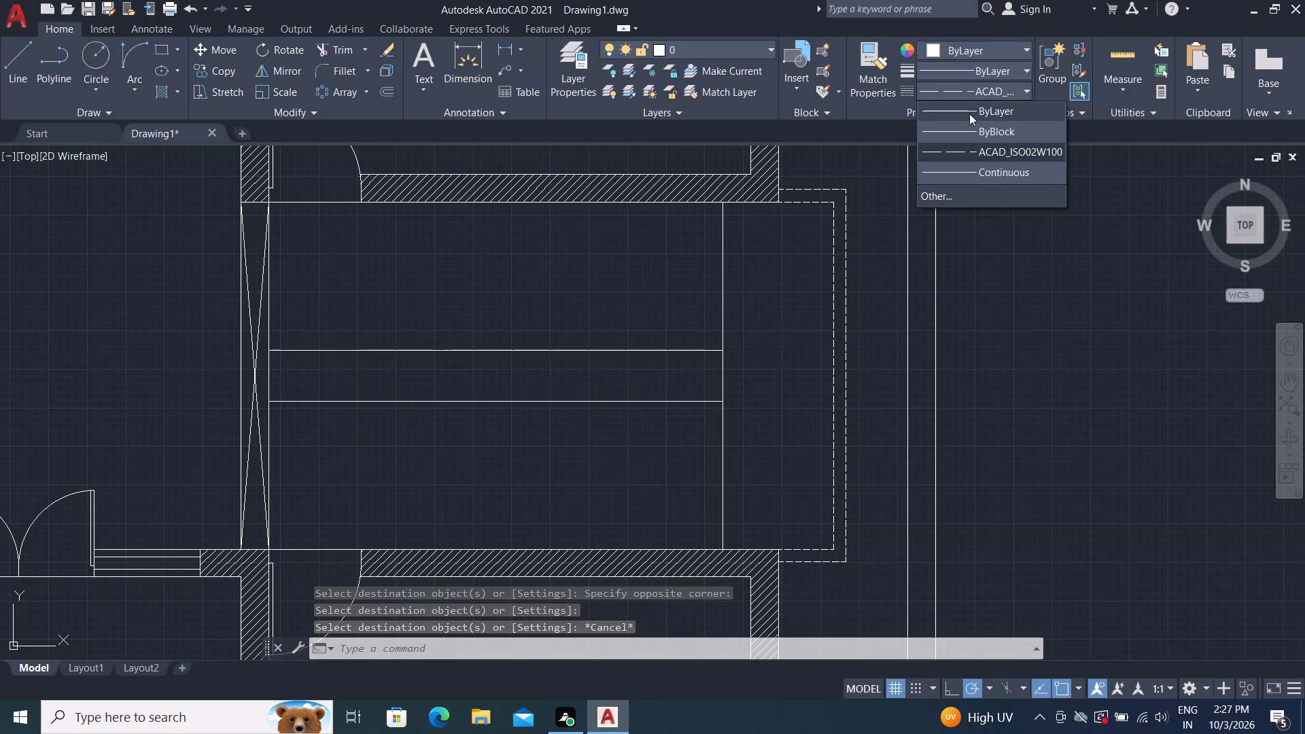
click(969, 113)
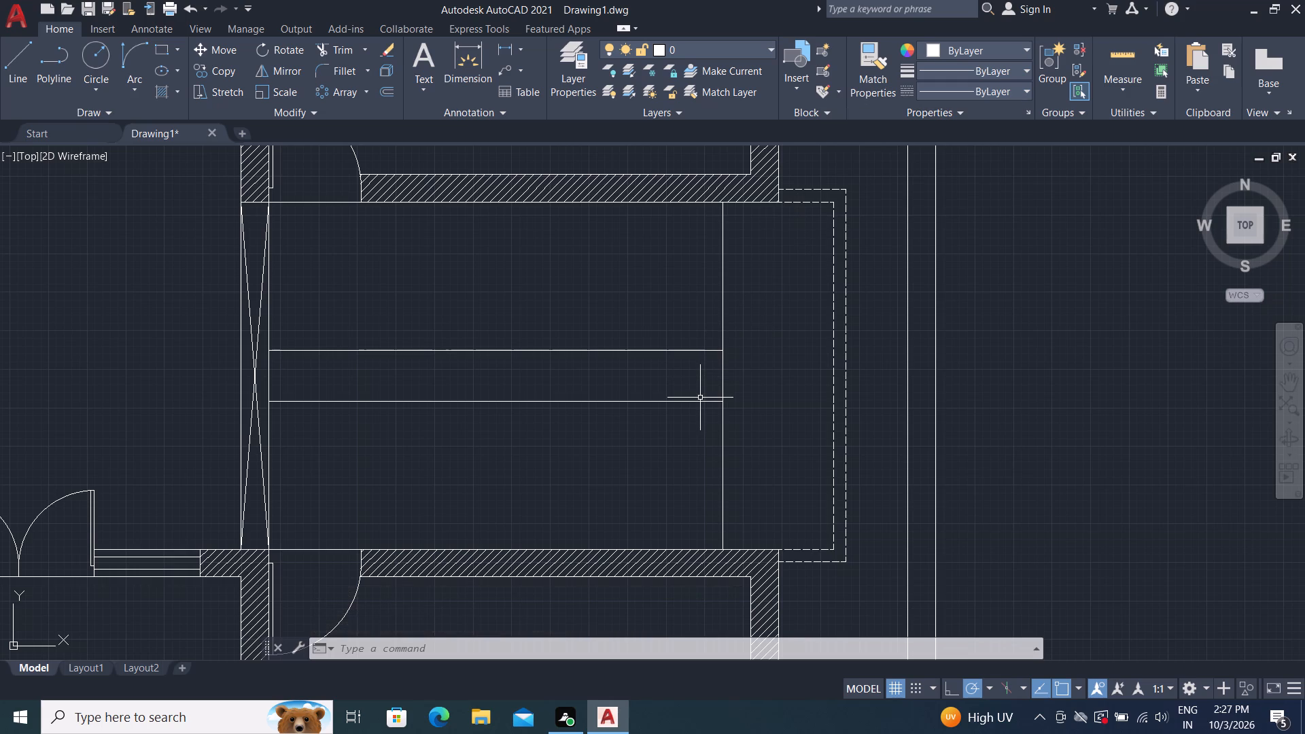
Offset the two middle horizontal lines 2" toward each other.
middle_drag(700, 398, 723, 372)
middle_click(724, 372)
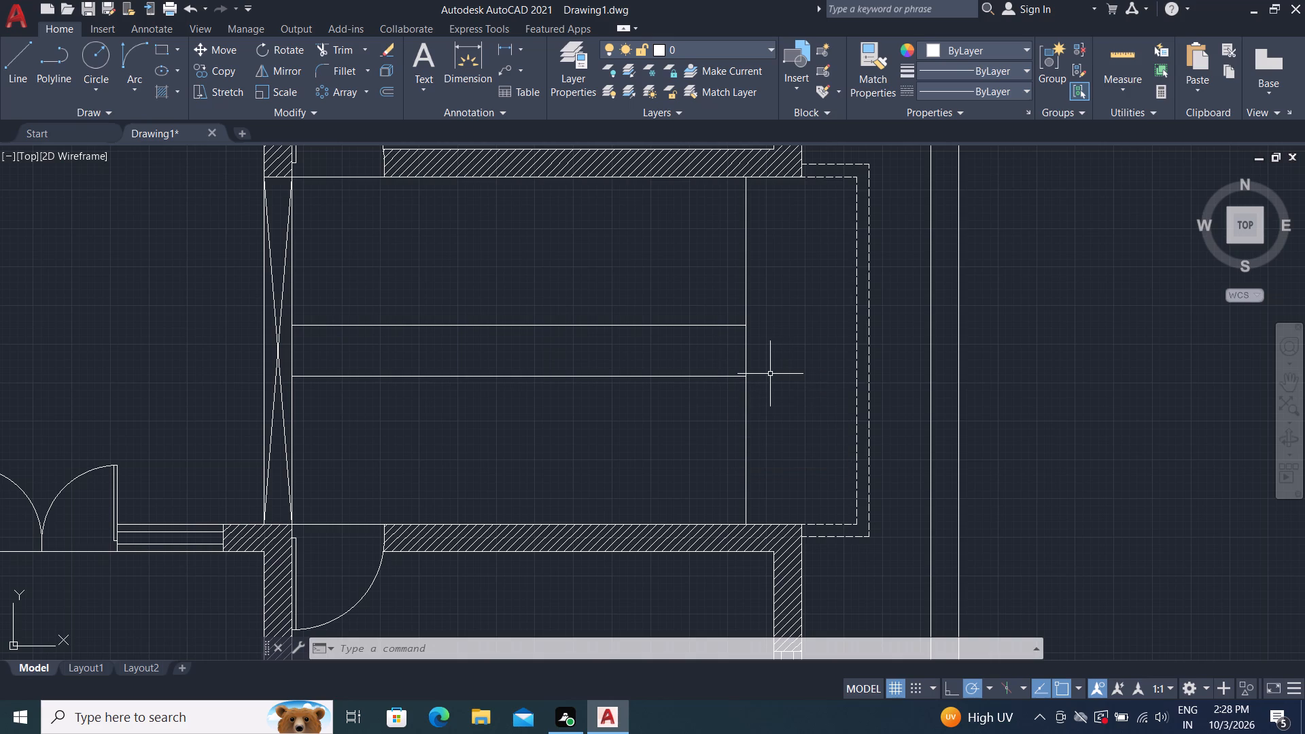
key(Escape)
text(O)
key(space)
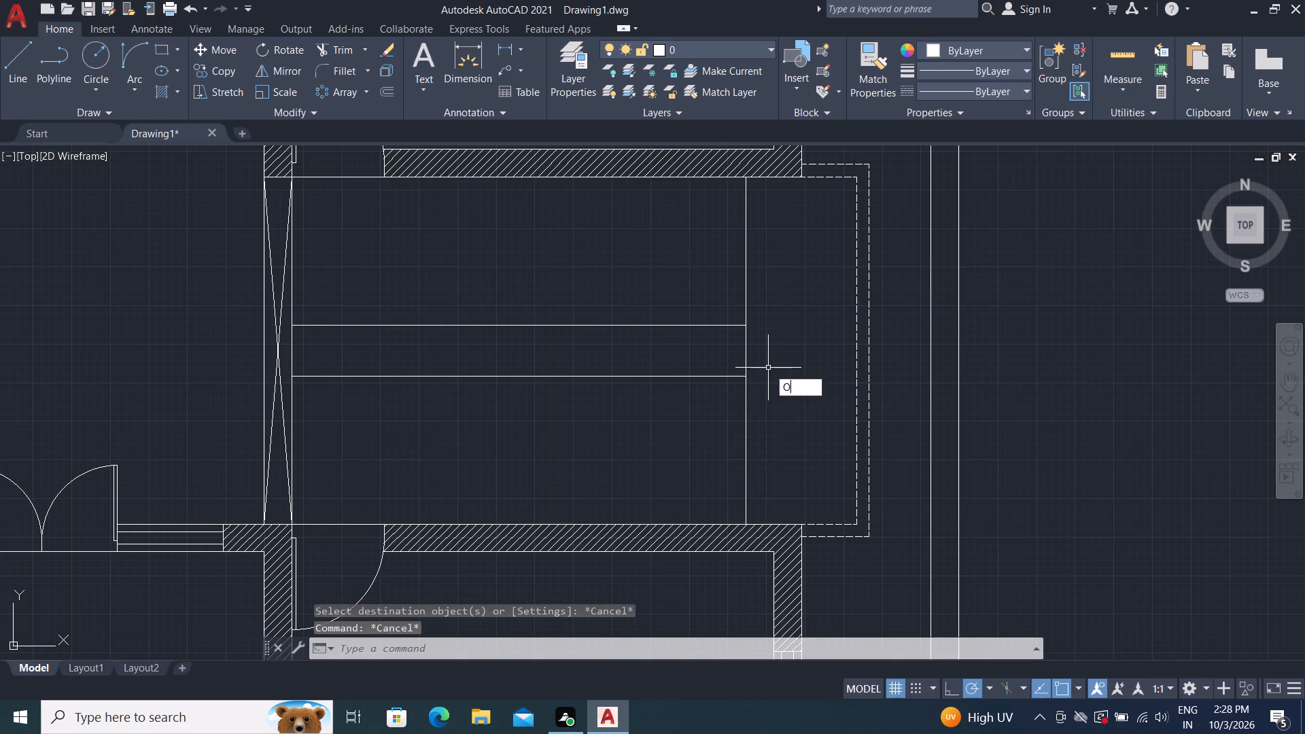
key(2)
key(shift+quotedbl)
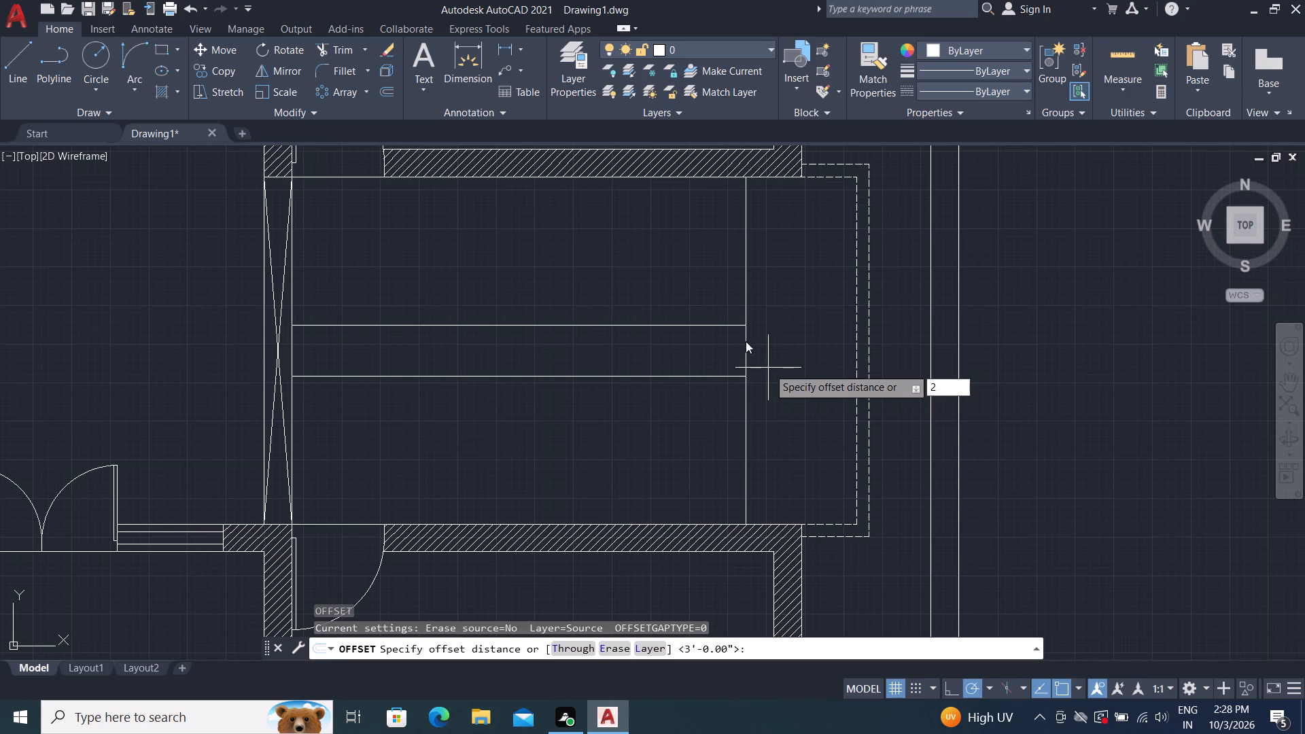
key(Return)
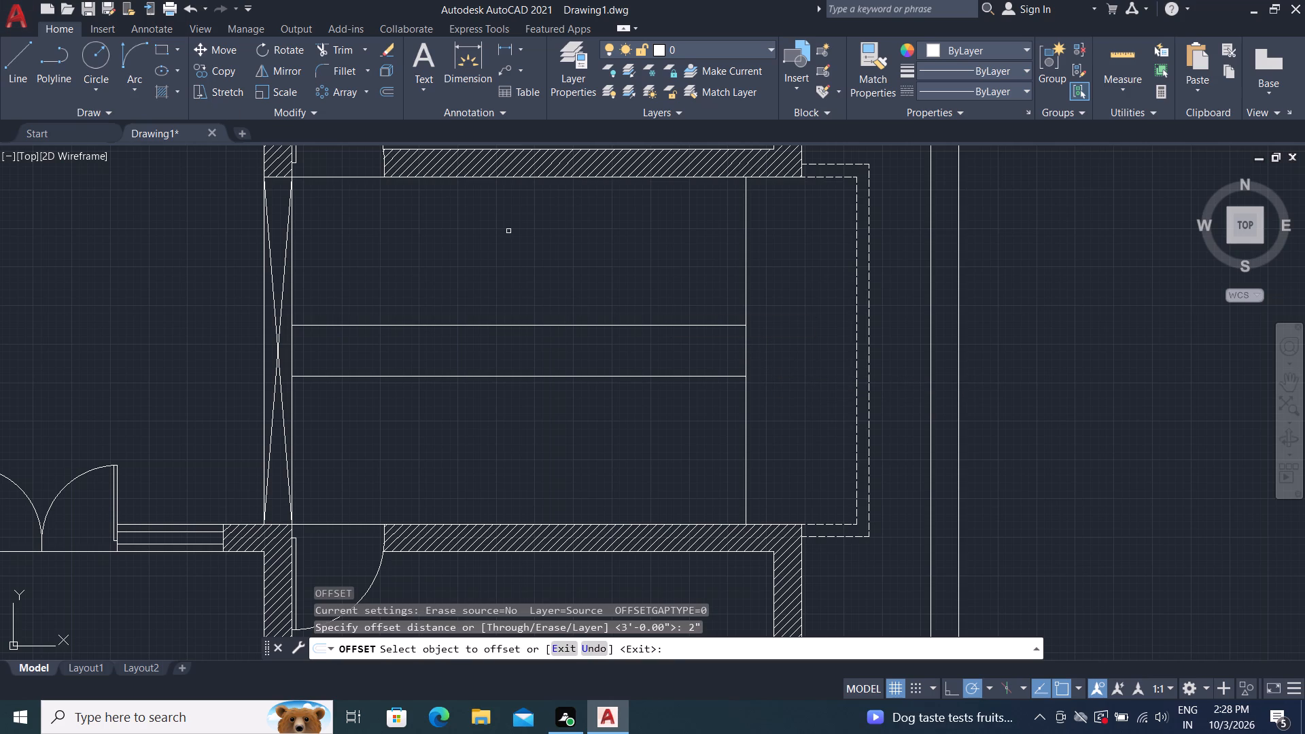
click(460, 326)
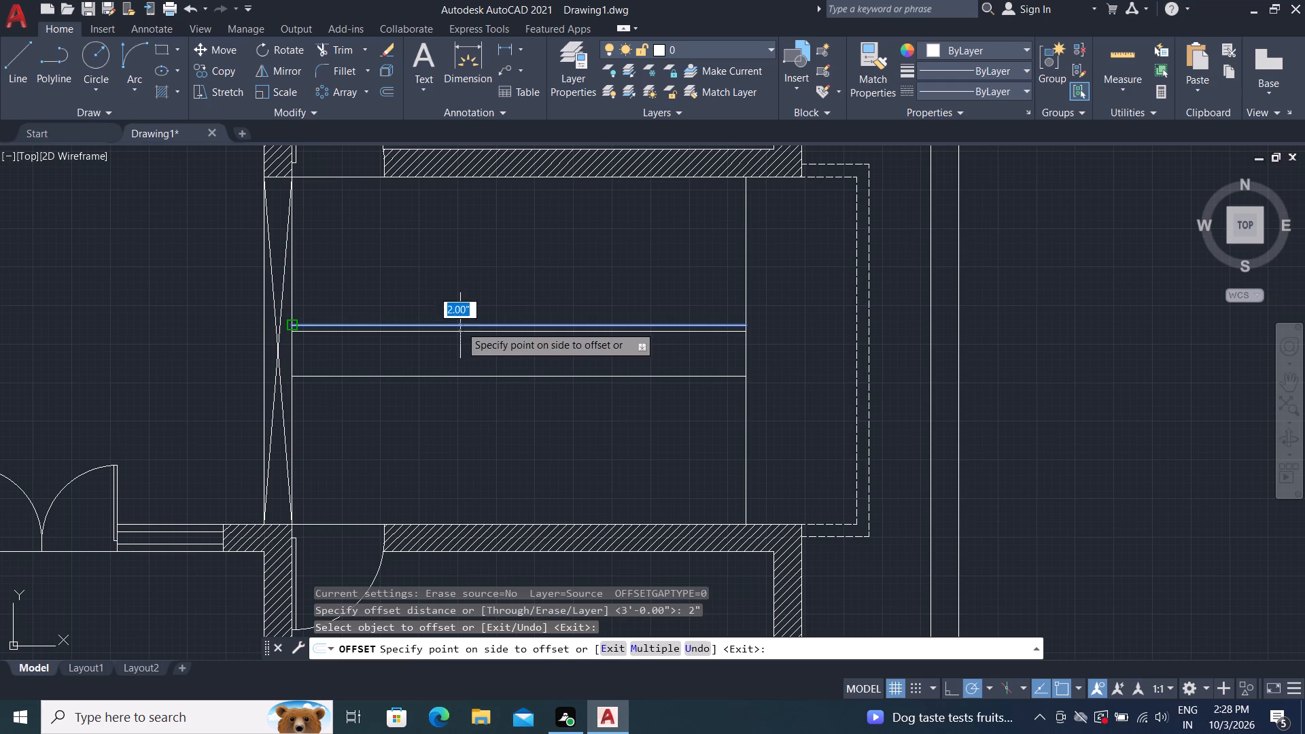
click(458, 346)
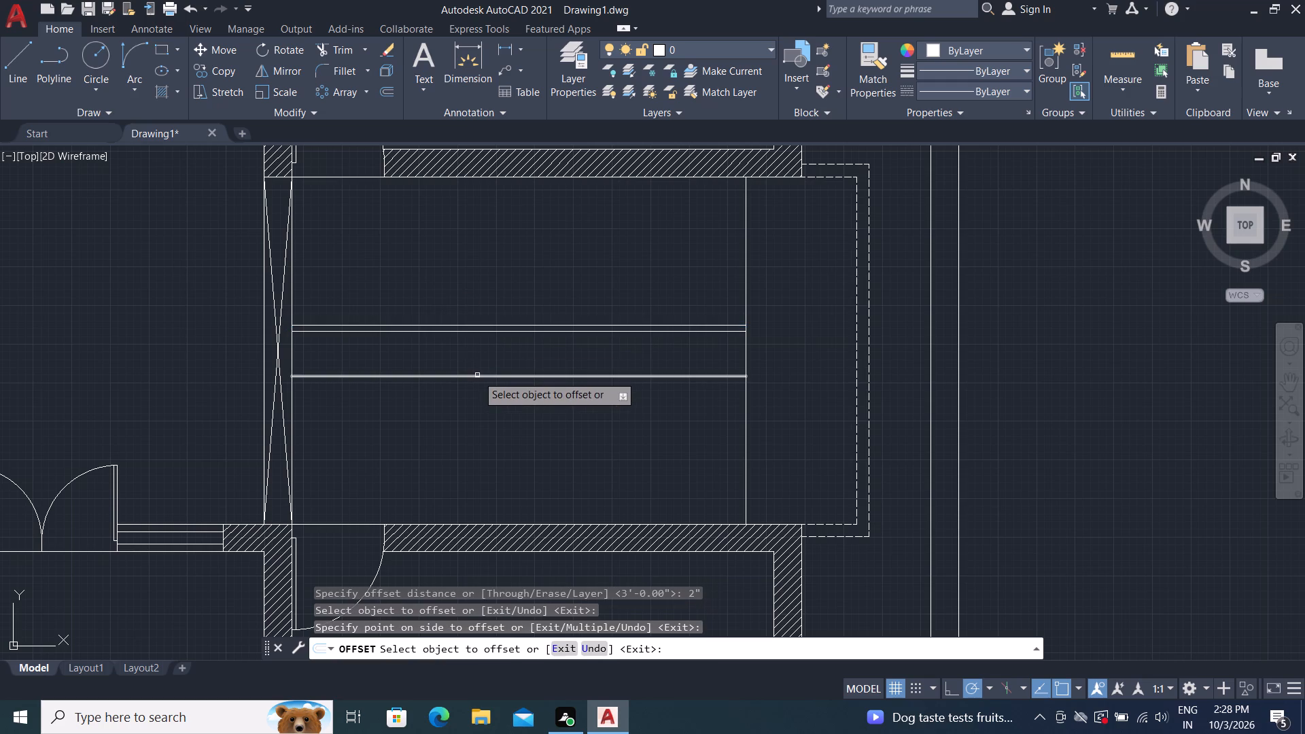
click(477, 375)
click(476, 356)
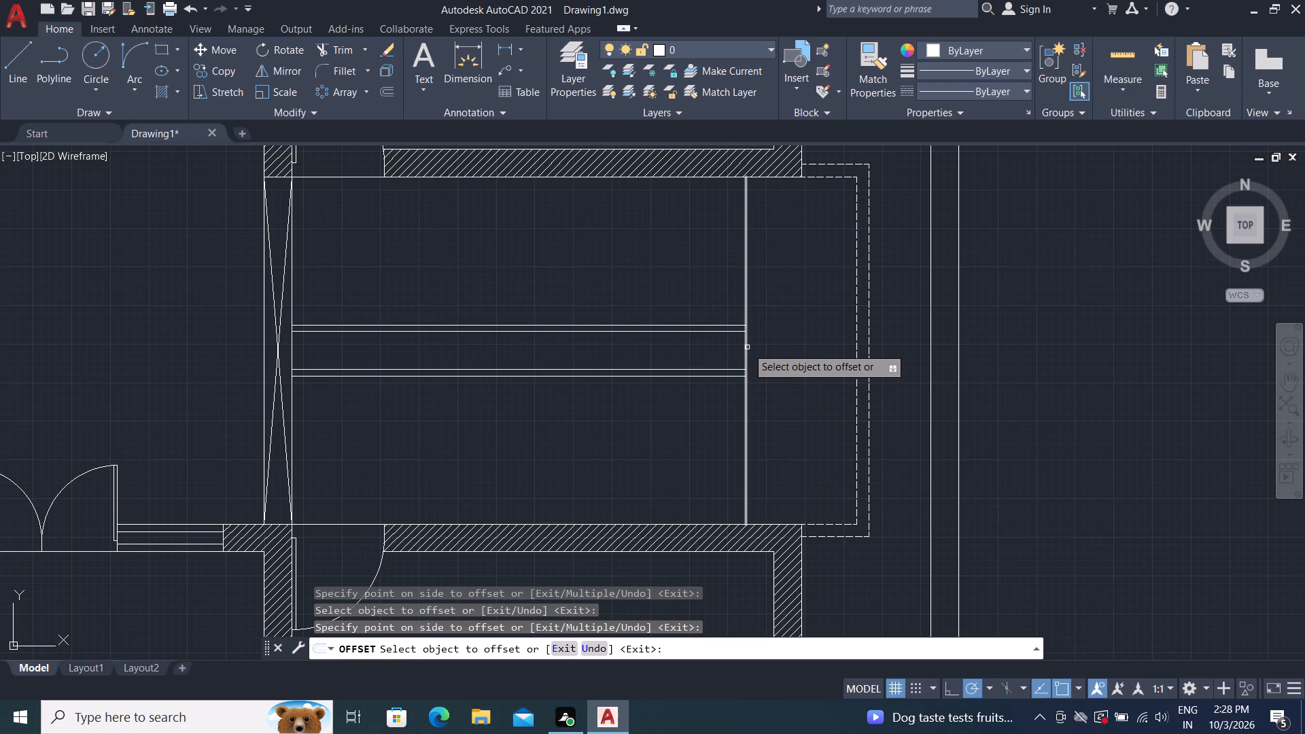
Offset the vertical line at the ends of the middle horizontal lines 2" to each side.
click(747, 347)
click(577, 364)
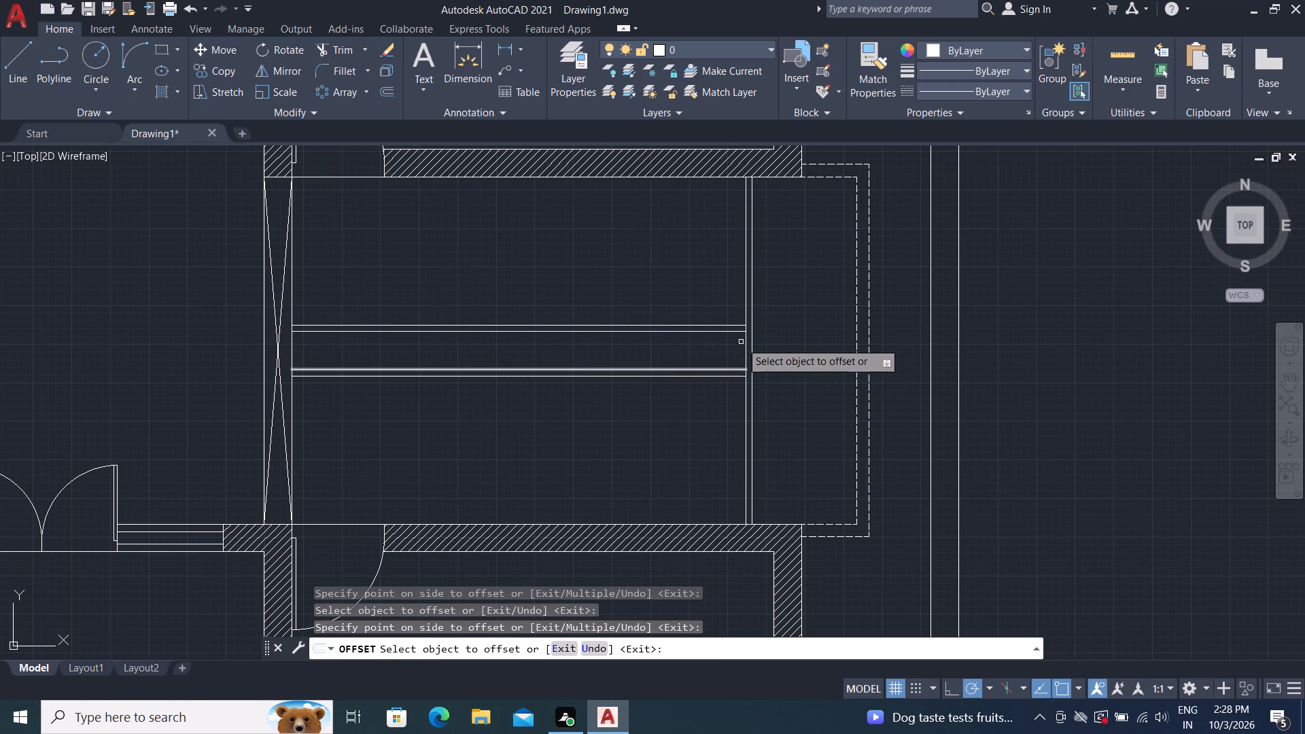
click(744, 345)
click(664, 353)
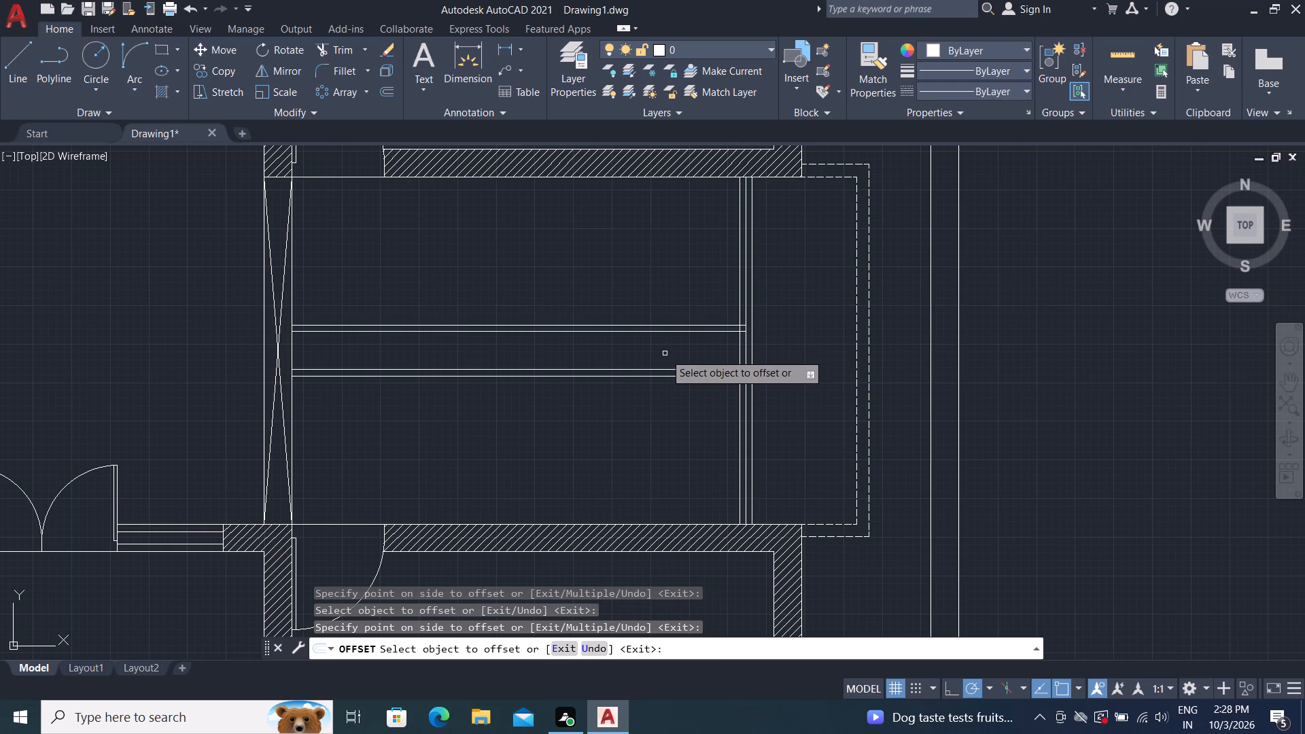
key(Escape)
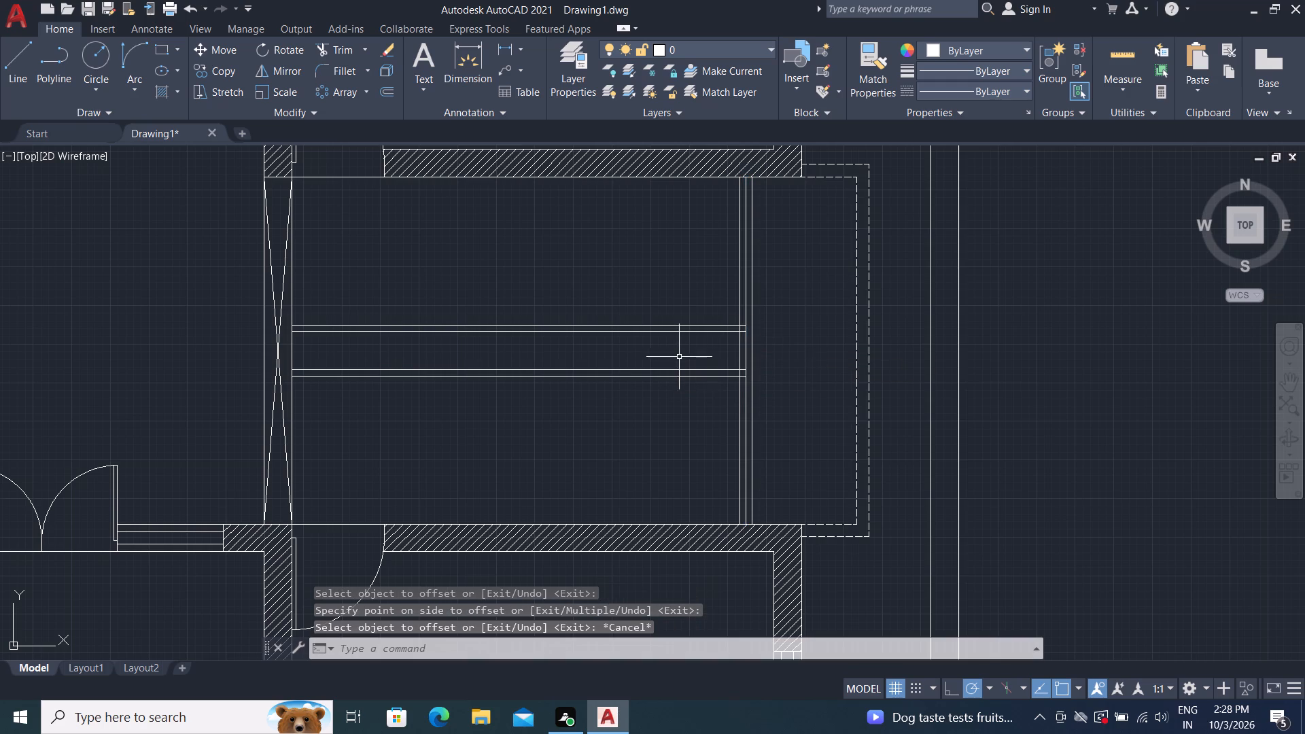
Trim away the outer vertical offset line on the side facing the dashed projection.
text(TR)
key(space)
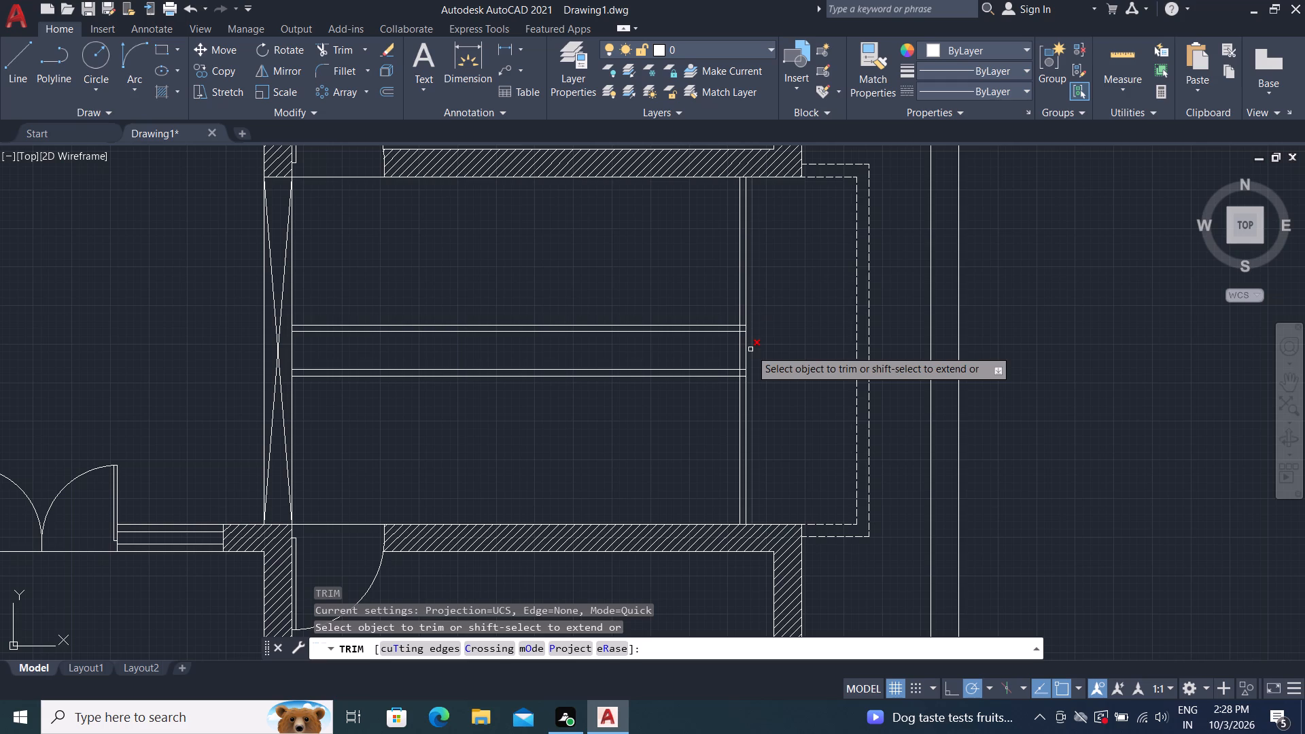
click(750, 349)
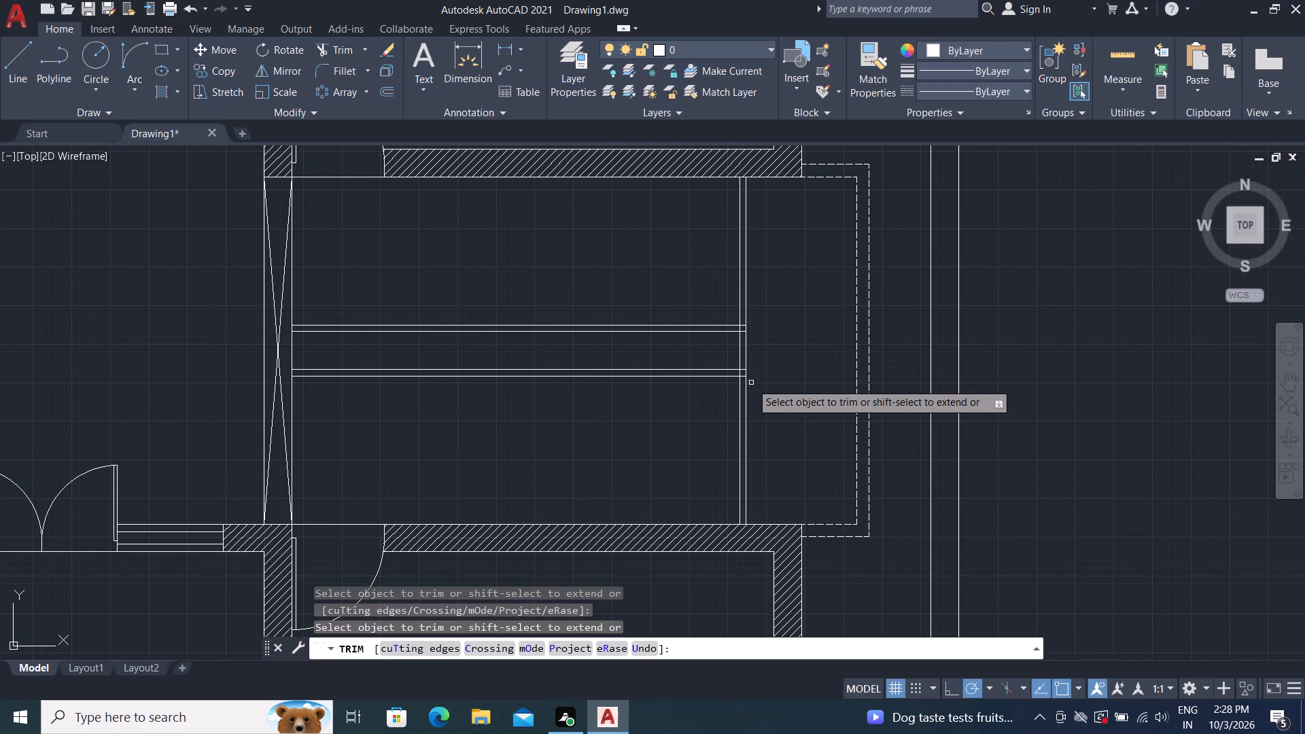
Trim the inner vertical offset line above and below the strip formed by the middle horizontal lines.
scroll(742, 385, up, 2)
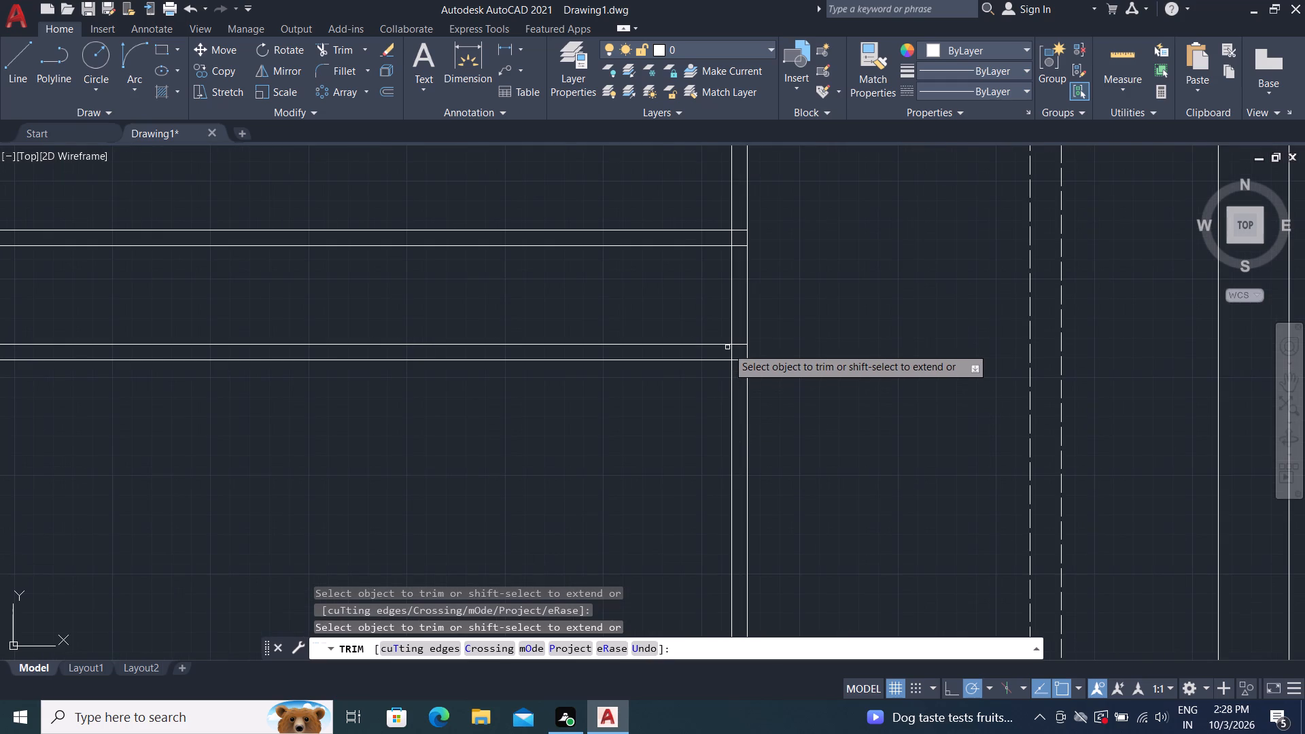
scroll(727, 347, up, 2)
scroll(667, 298, up, 2)
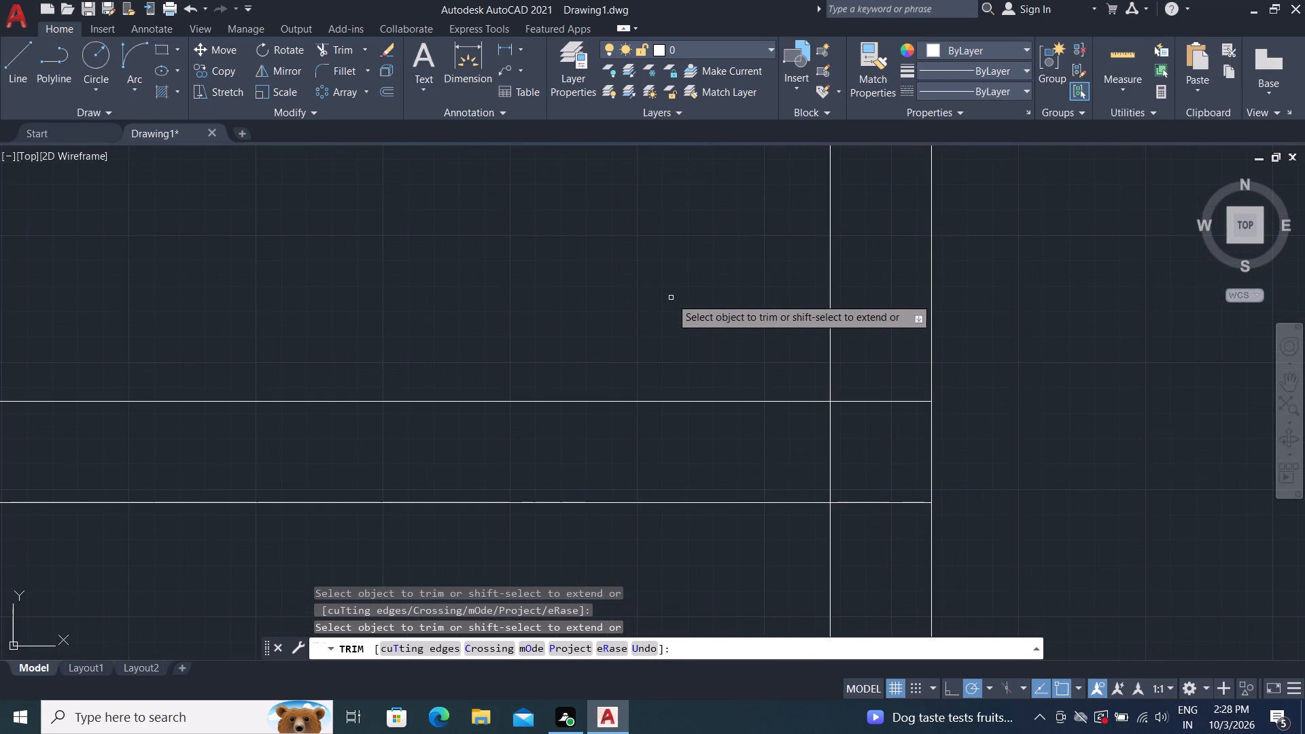
middle_drag(672, 311, 663, 245)
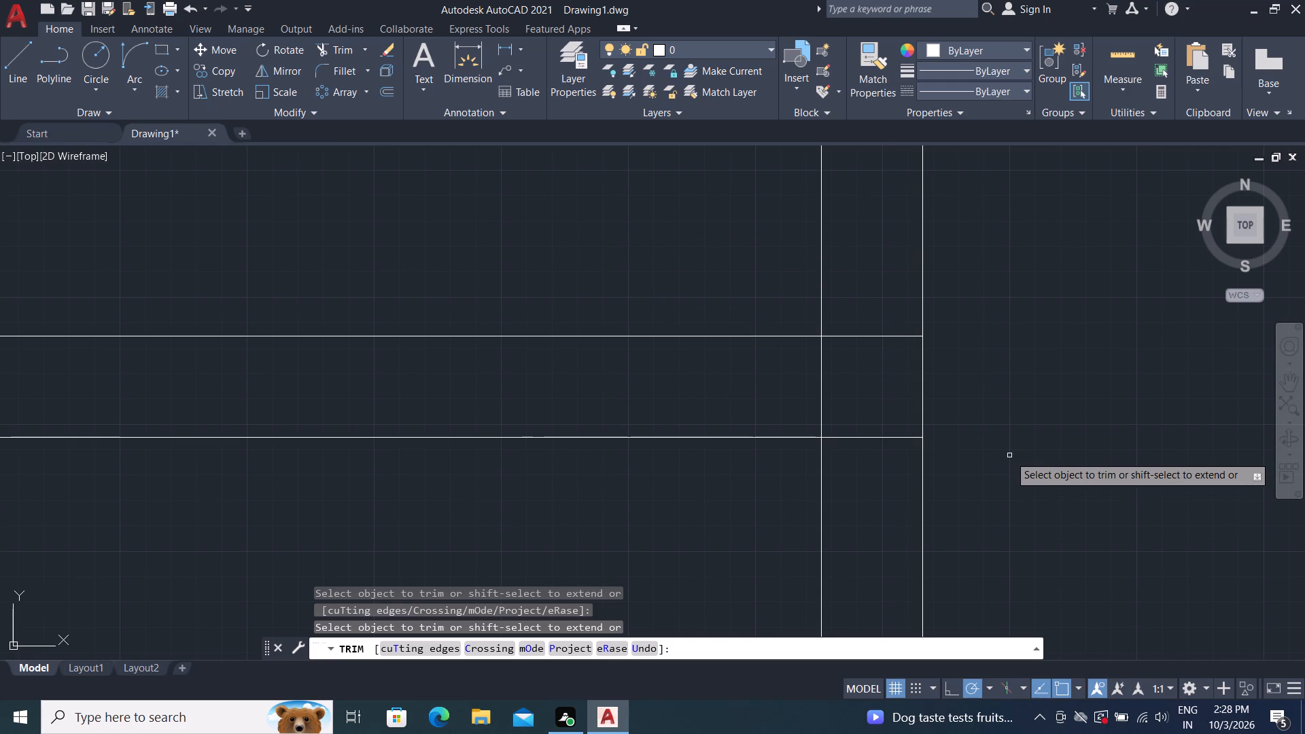
scroll(906, 385, down, 1)
scroll(944, 335, down, 1)
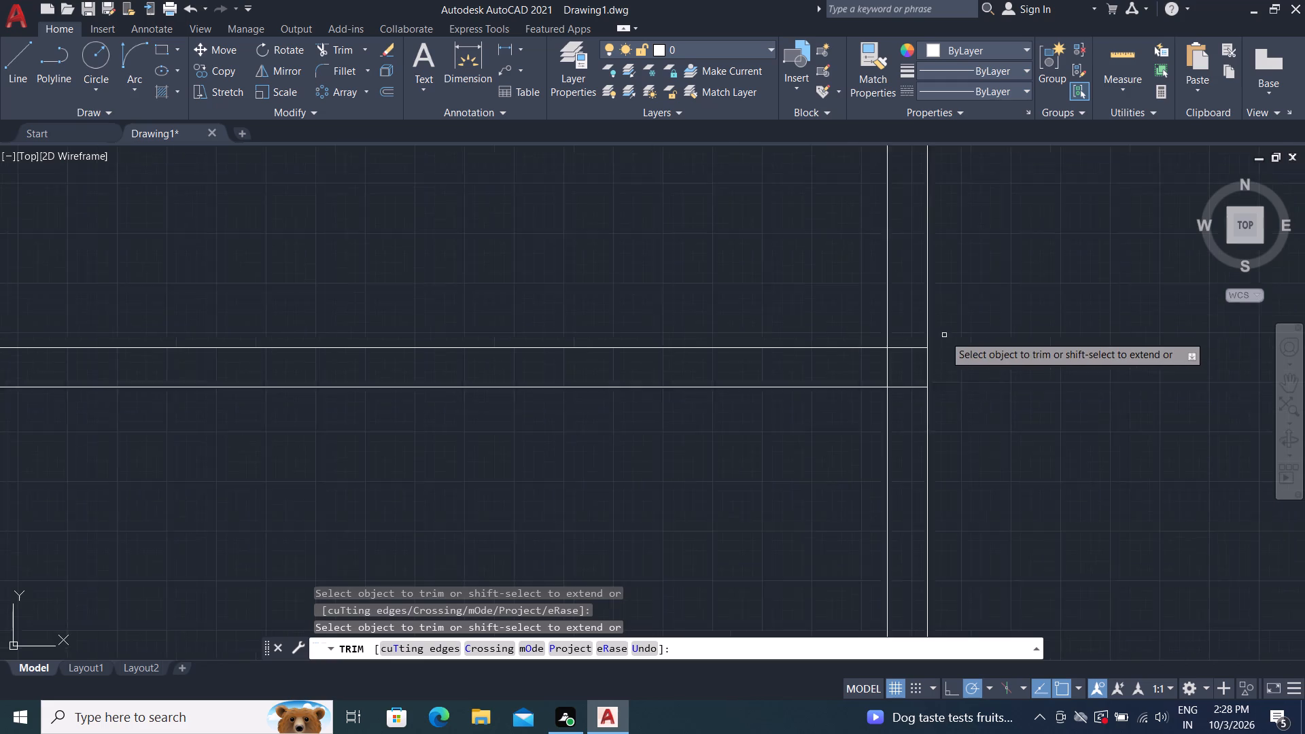
scroll(944, 335, down, 1)
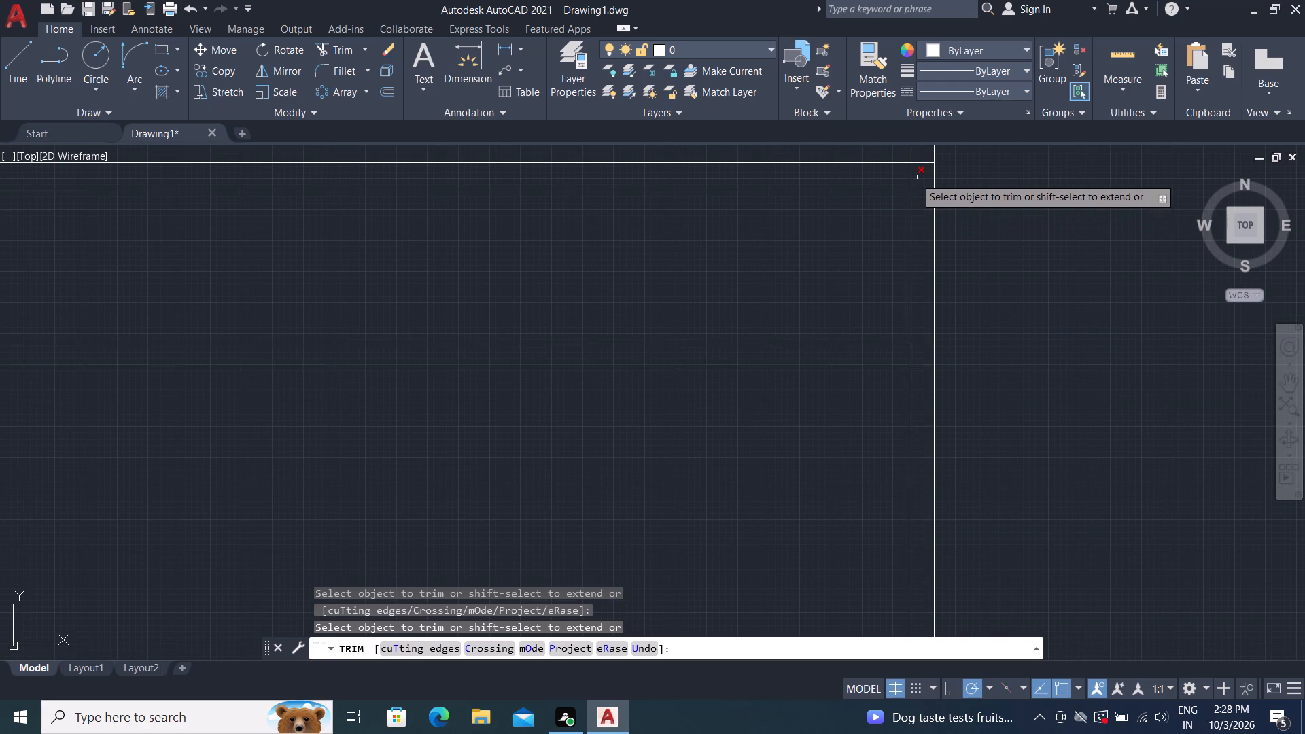
middle_click(967, 211)
middle_drag(975, 278, 995, 440)
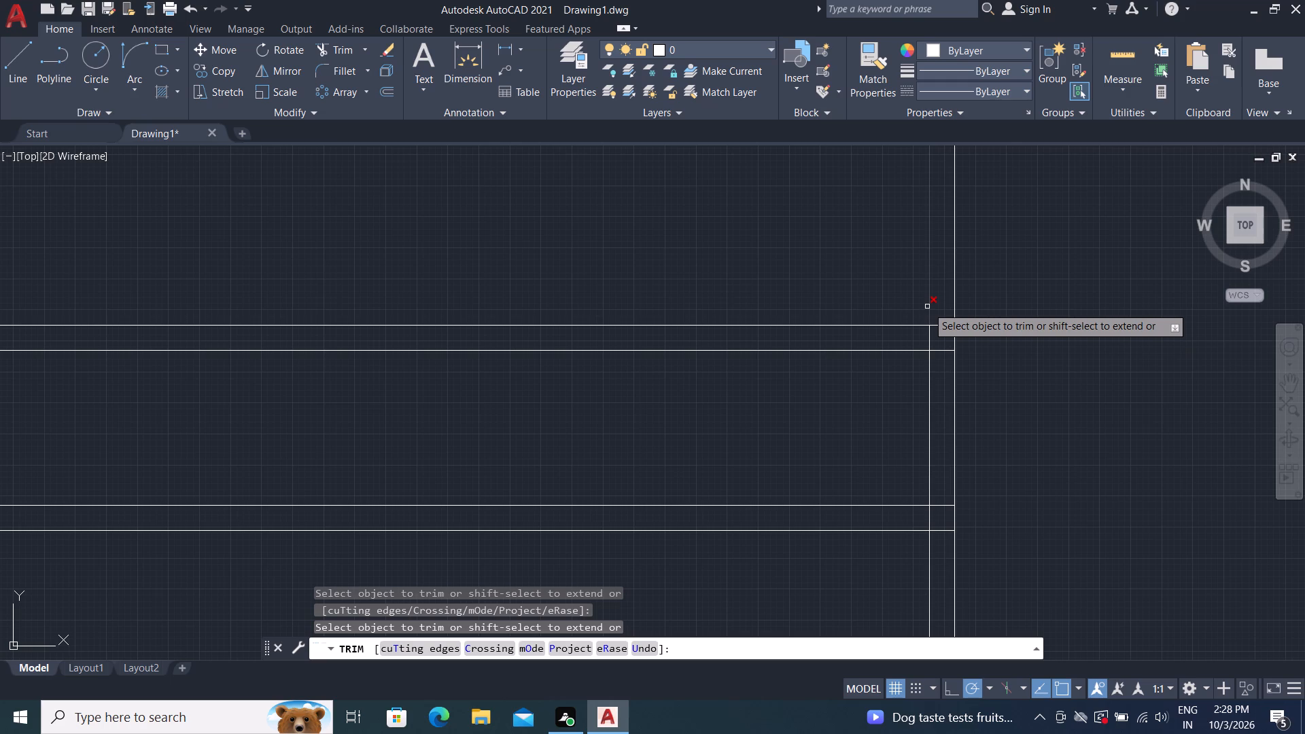
click(927, 307)
scroll(1005, 271, down, 1)
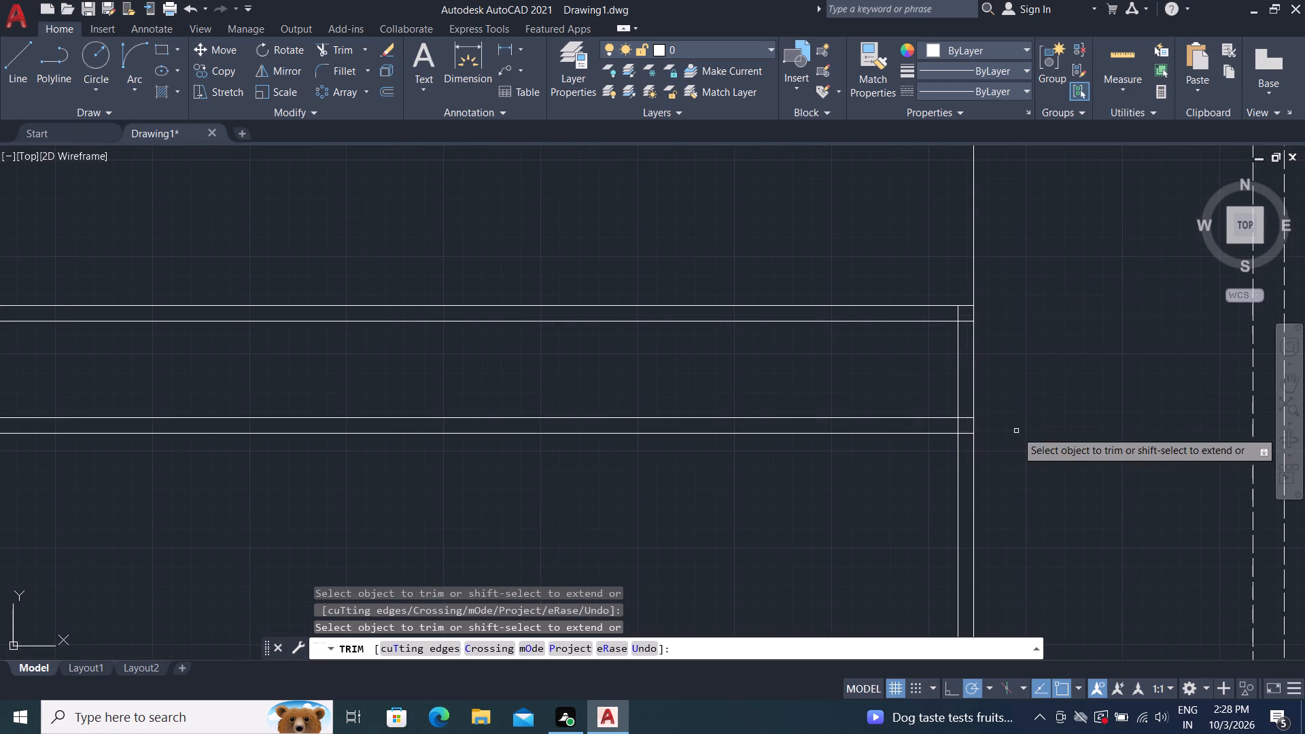
middle_drag(1016, 431, 1023, 422)
middle_drag(1034, 362, 1037, 339)
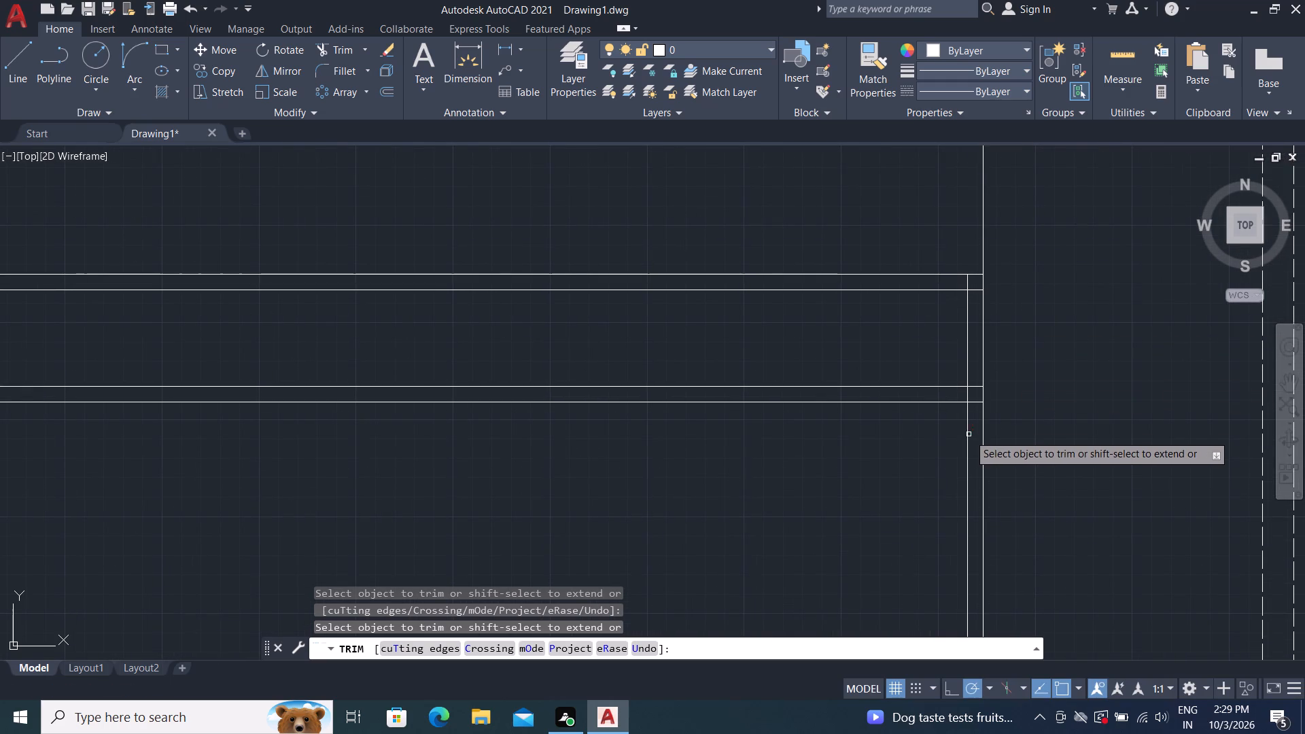
click(969, 435)
Trim the crossing stubs at both end corners of the strip so its inner offset lines meet cleanly.
scroll(975, 407, up, 4)
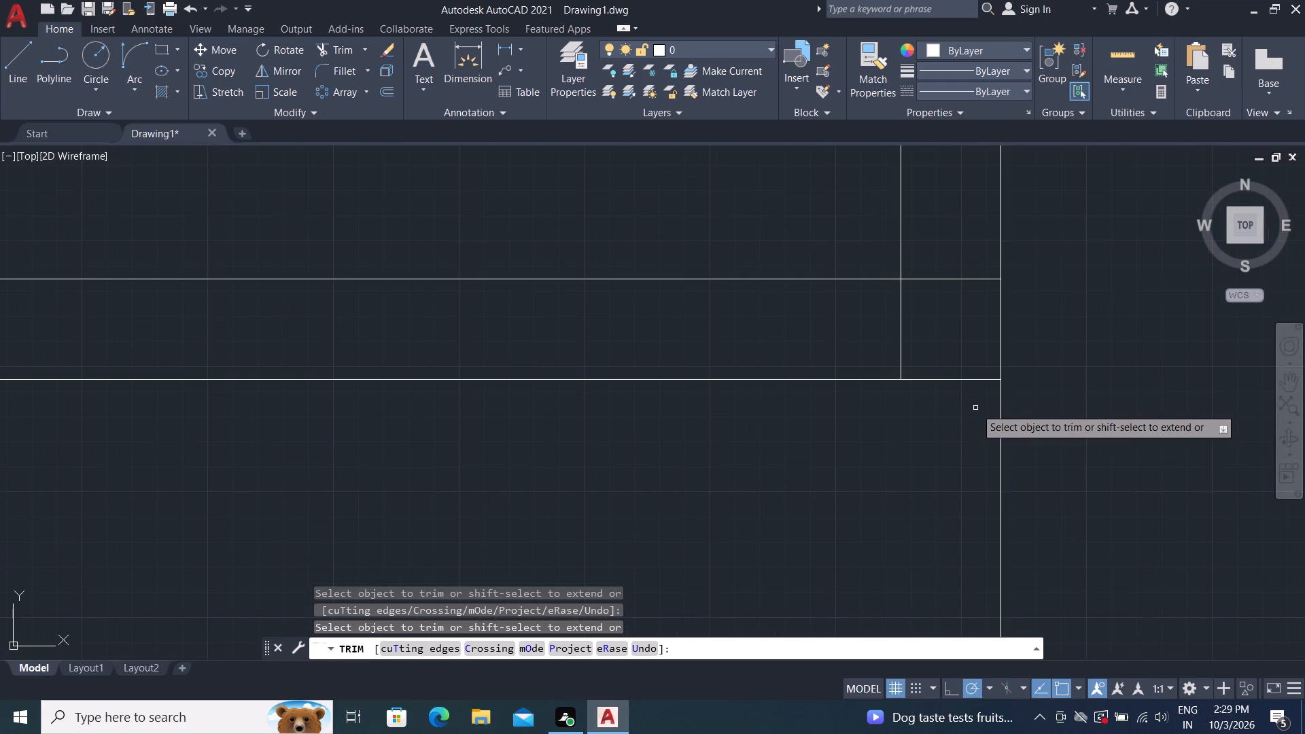
scroll(975, 408, up, 1)
drag(818, 297, 850, 296)
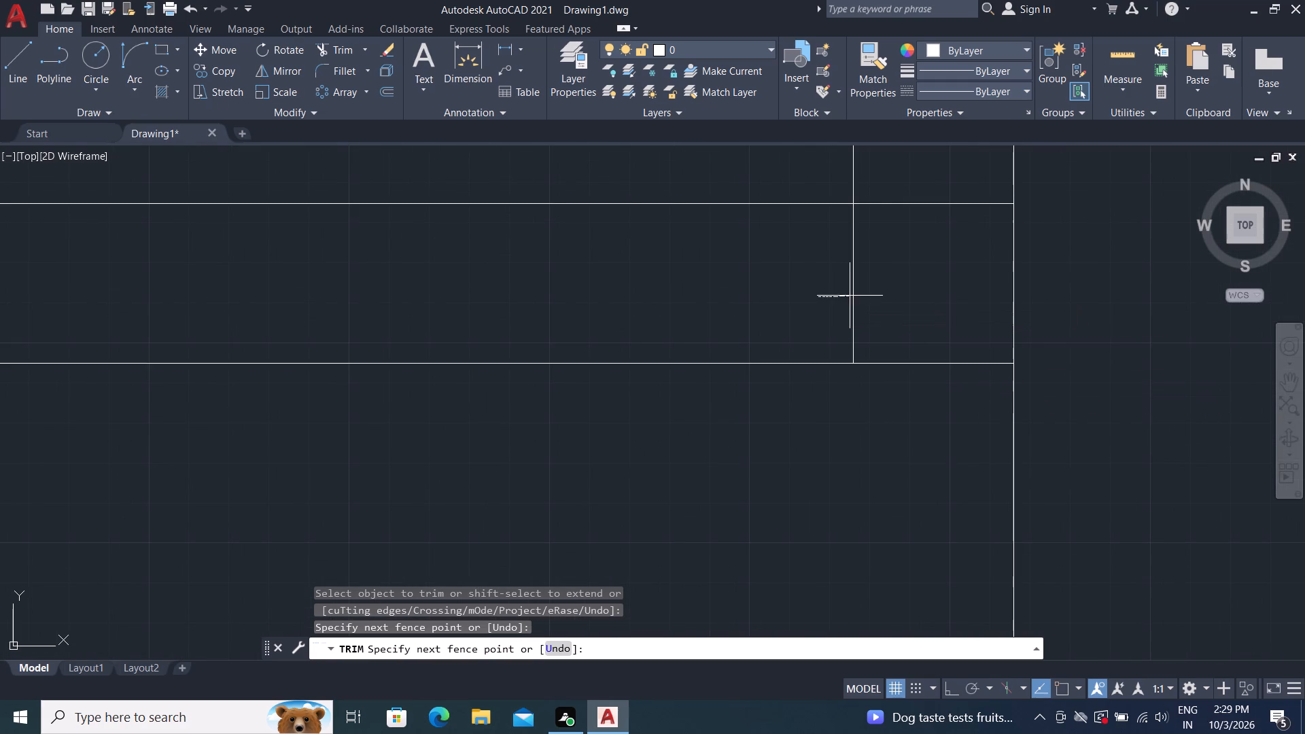
drag(850, 296, 961, 195)
scroll(955, 196, down, 3)
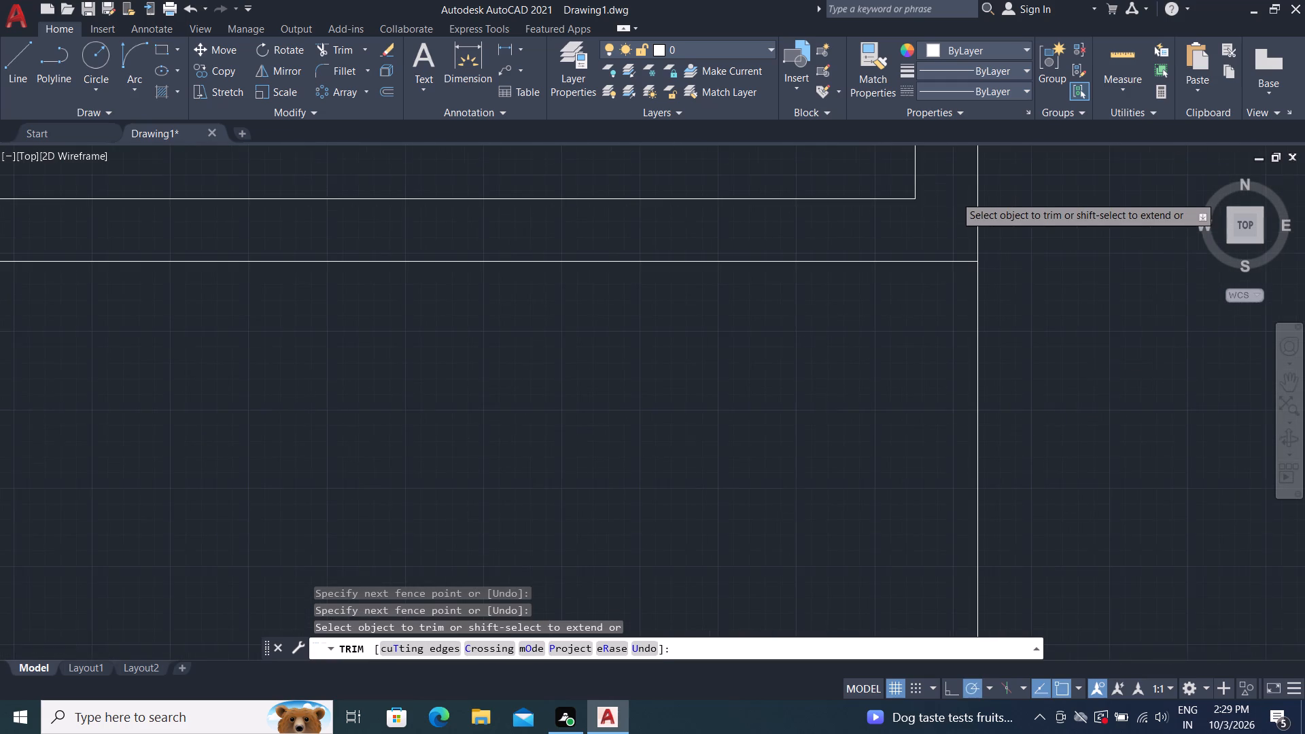
scroll(955, 196, down, 1)
scroll(920, 397, down, 1)
middle_drag(920, 397, 896, 468)
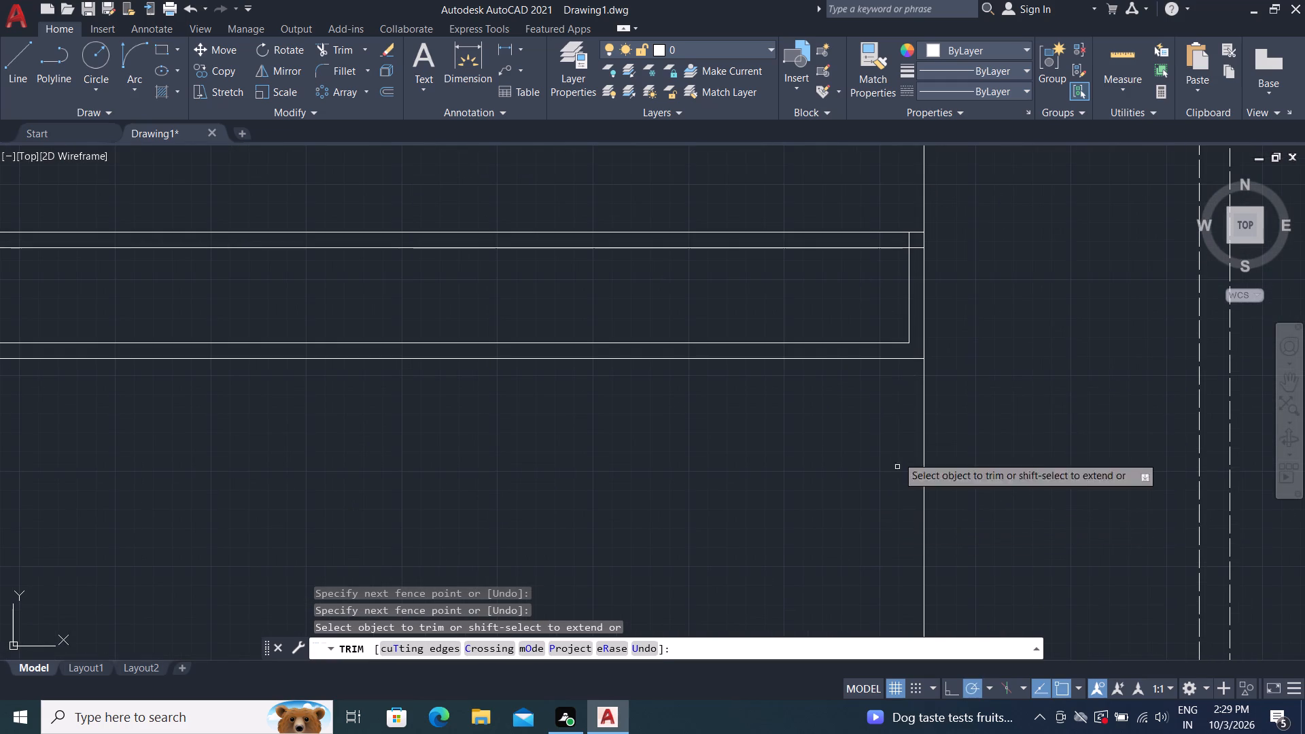
scroll(906, 239, up, 4)
drag(846, 234, 887, 237)
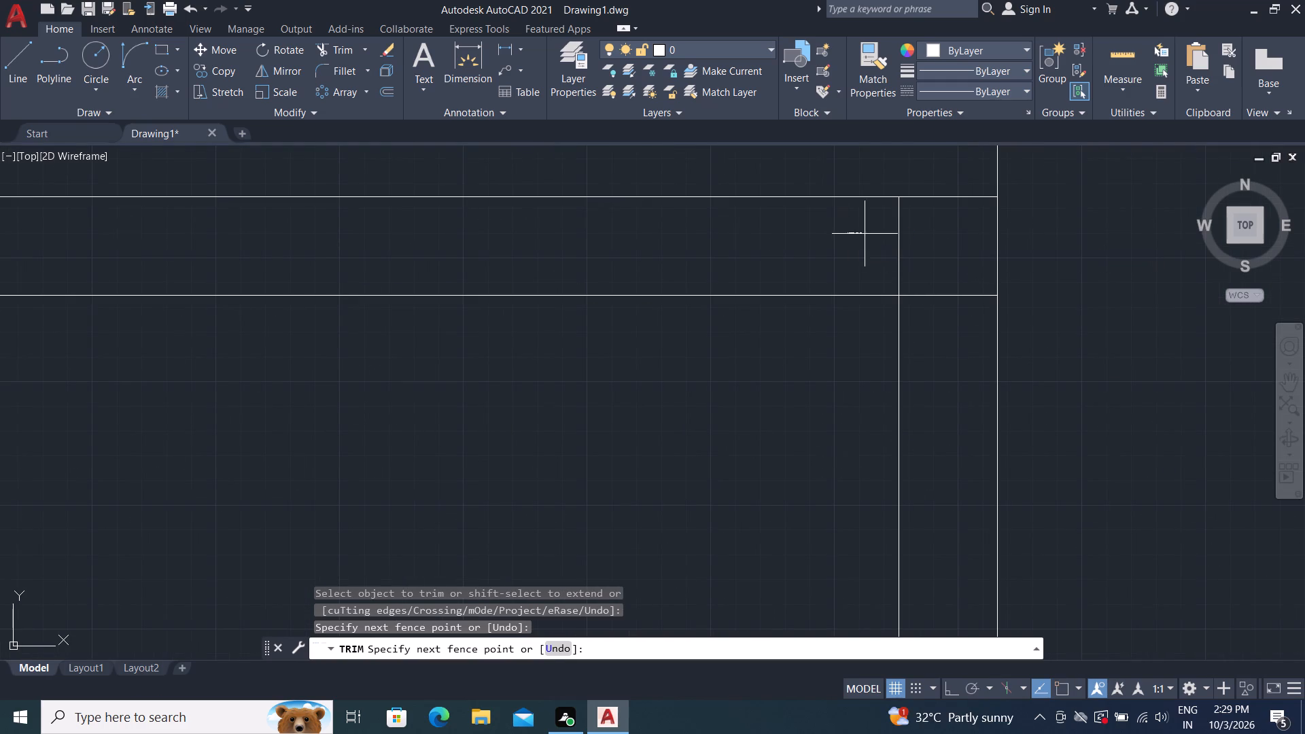
drag(887, 237, 933, 324)
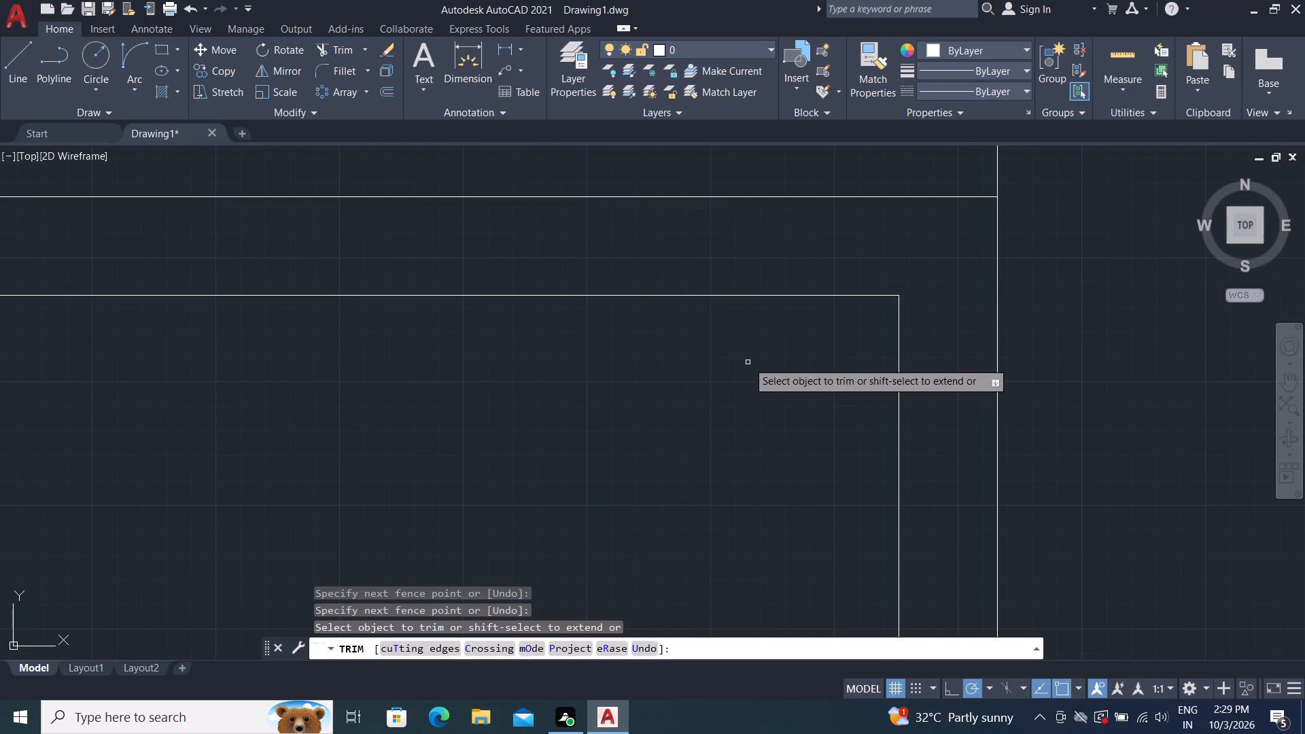
key(Escape)
scroll(742, 388, down, 4)
scroll(748, 333, down, 2)
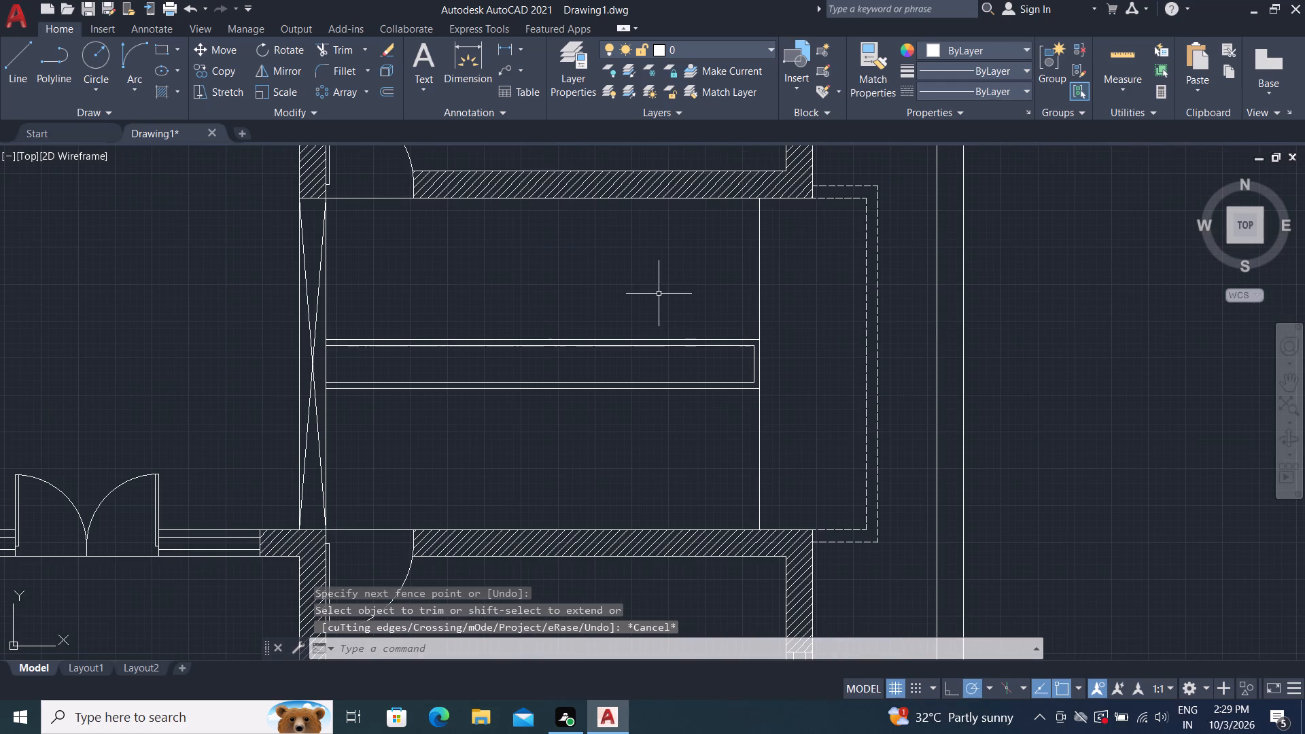
Draw a vertical line across the space between the rooms, joining the inner corners of the upper and lower door openings.
middle_drag(640, 282, 701, 263)
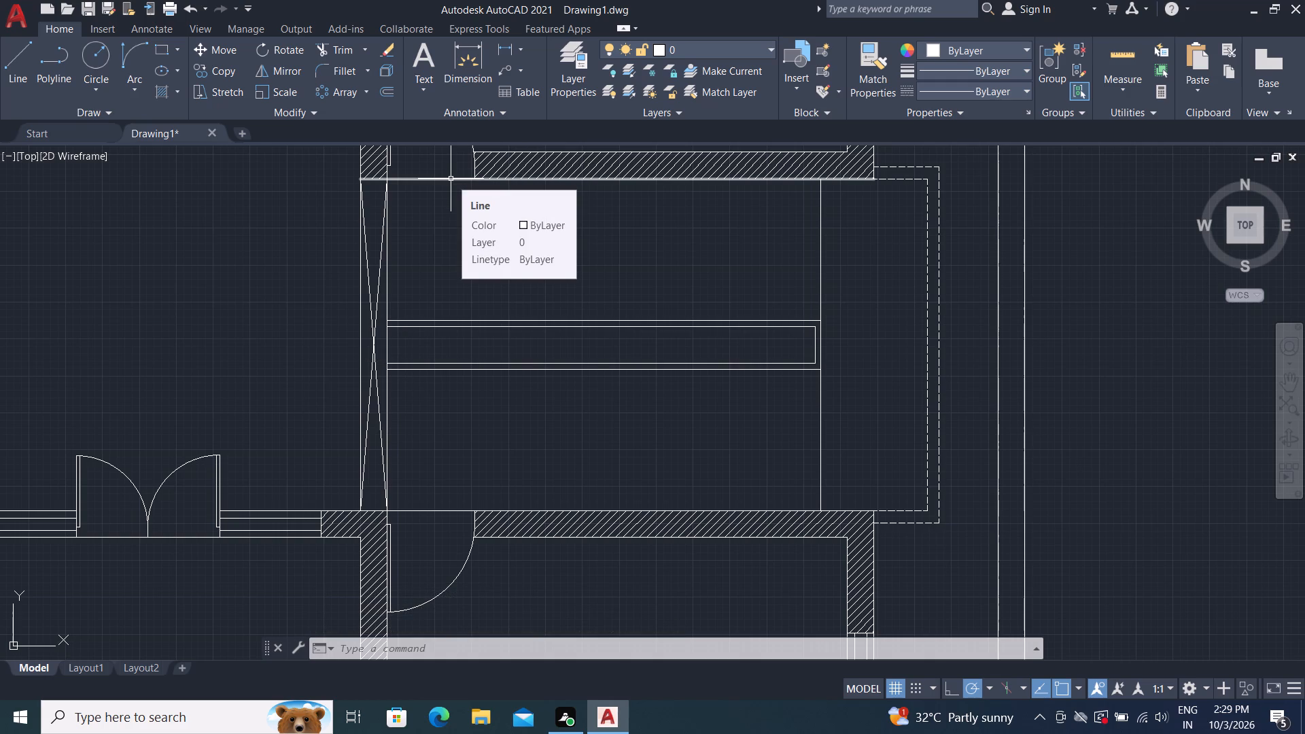
key(l)
key(space)
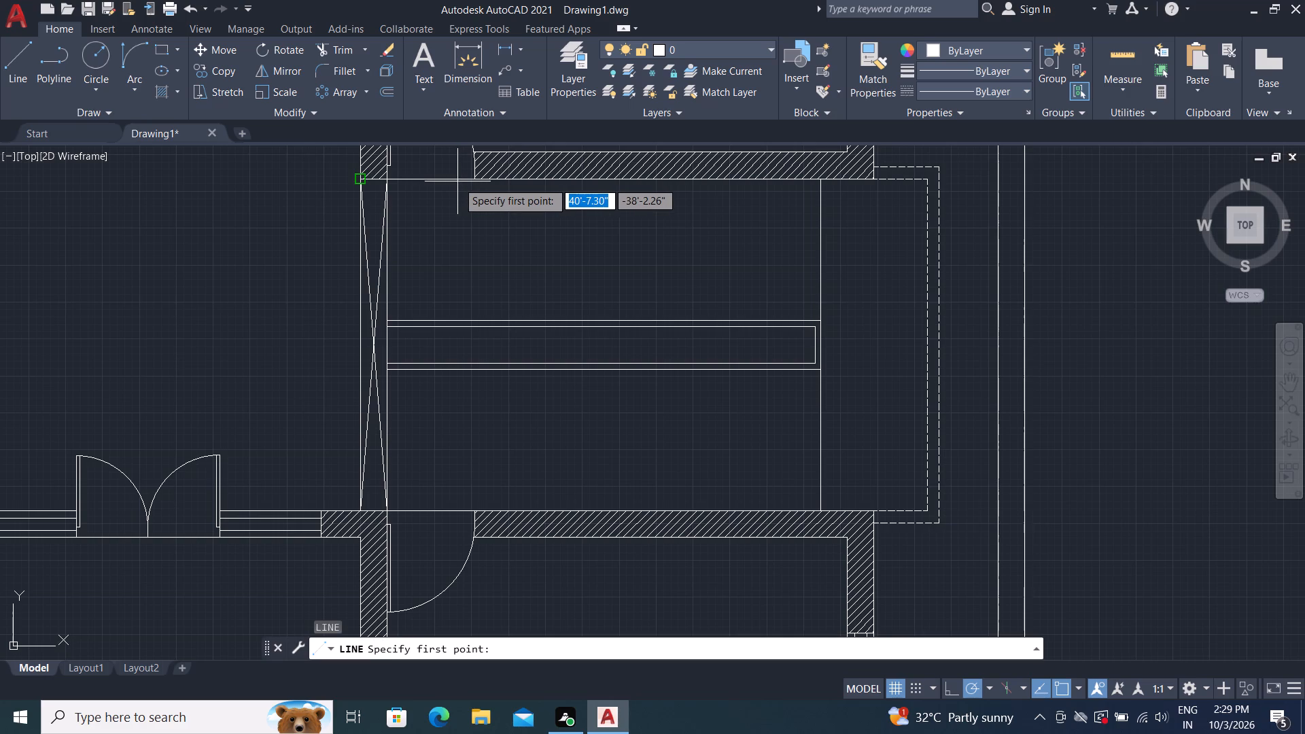
click(473, 180)
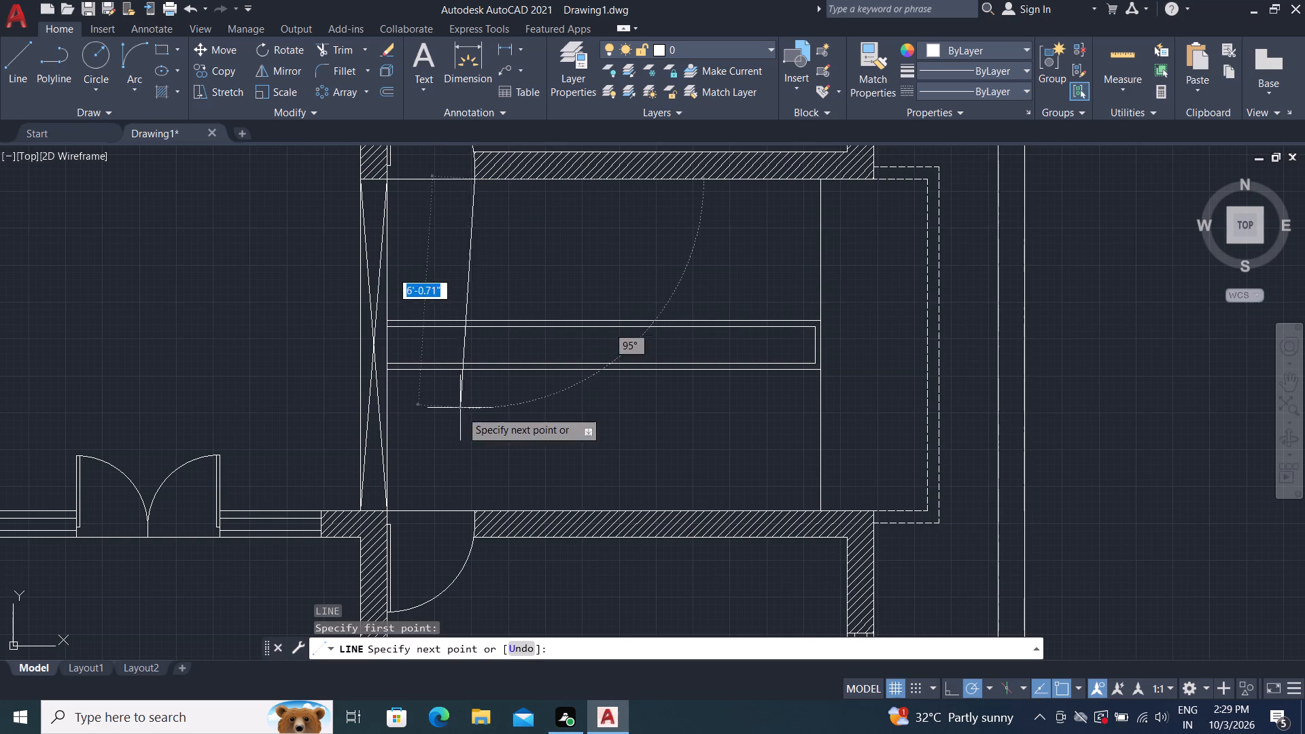
click(476, 509)
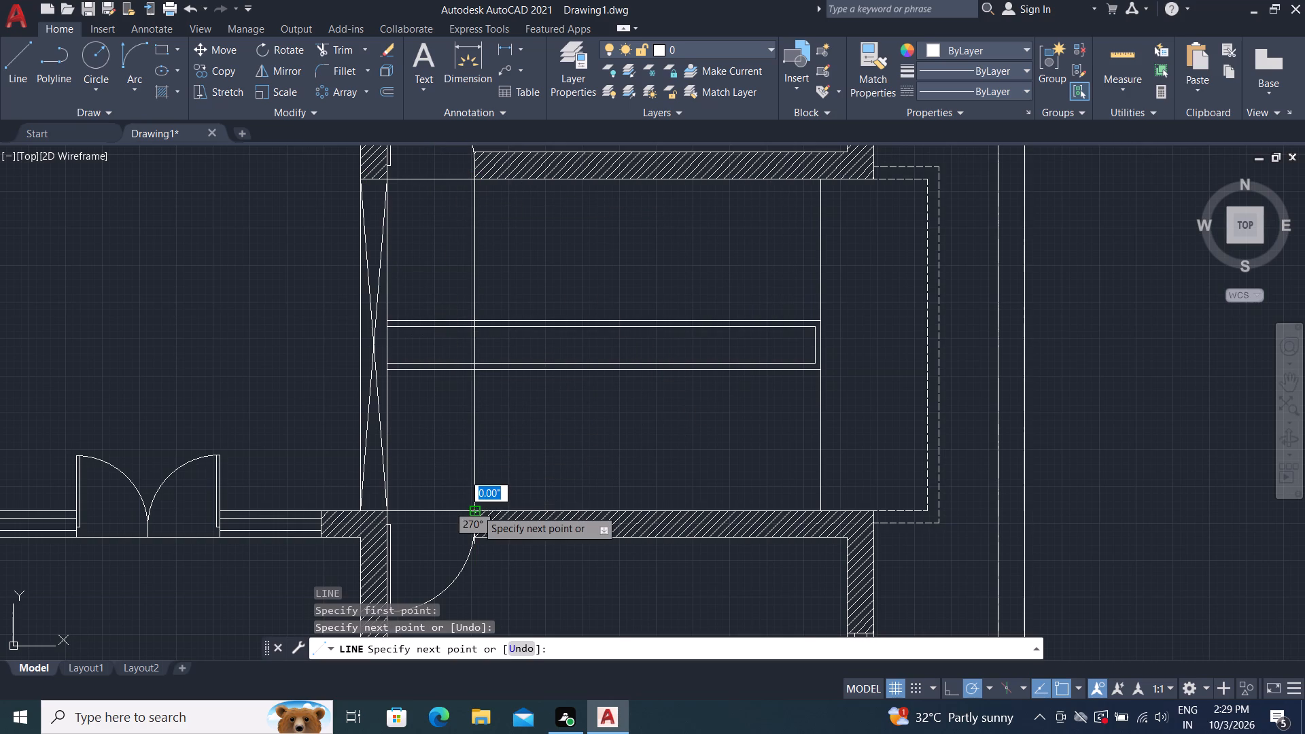
key(Escape)
Trim the strip's four horizontal lines between the crossed opening and the new vertical line.
text(TR)
key(space)
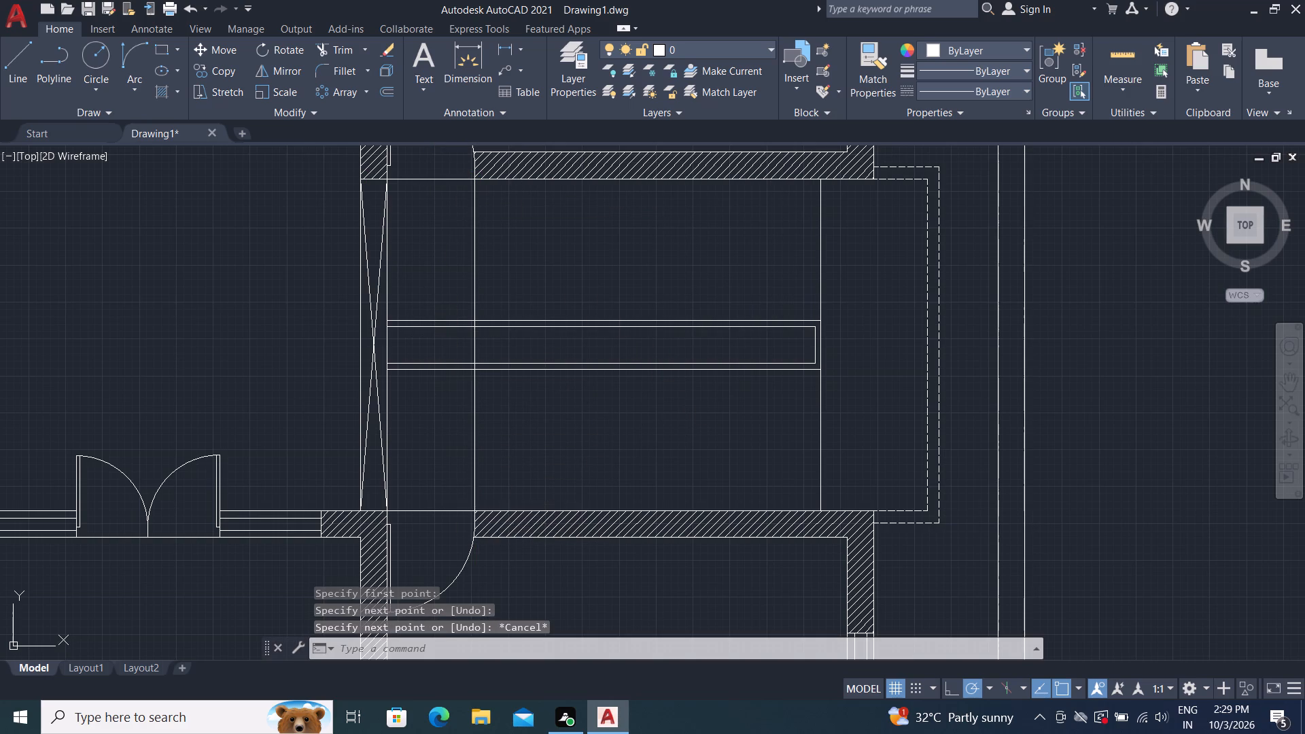
drag(427, 275, 425, 324)
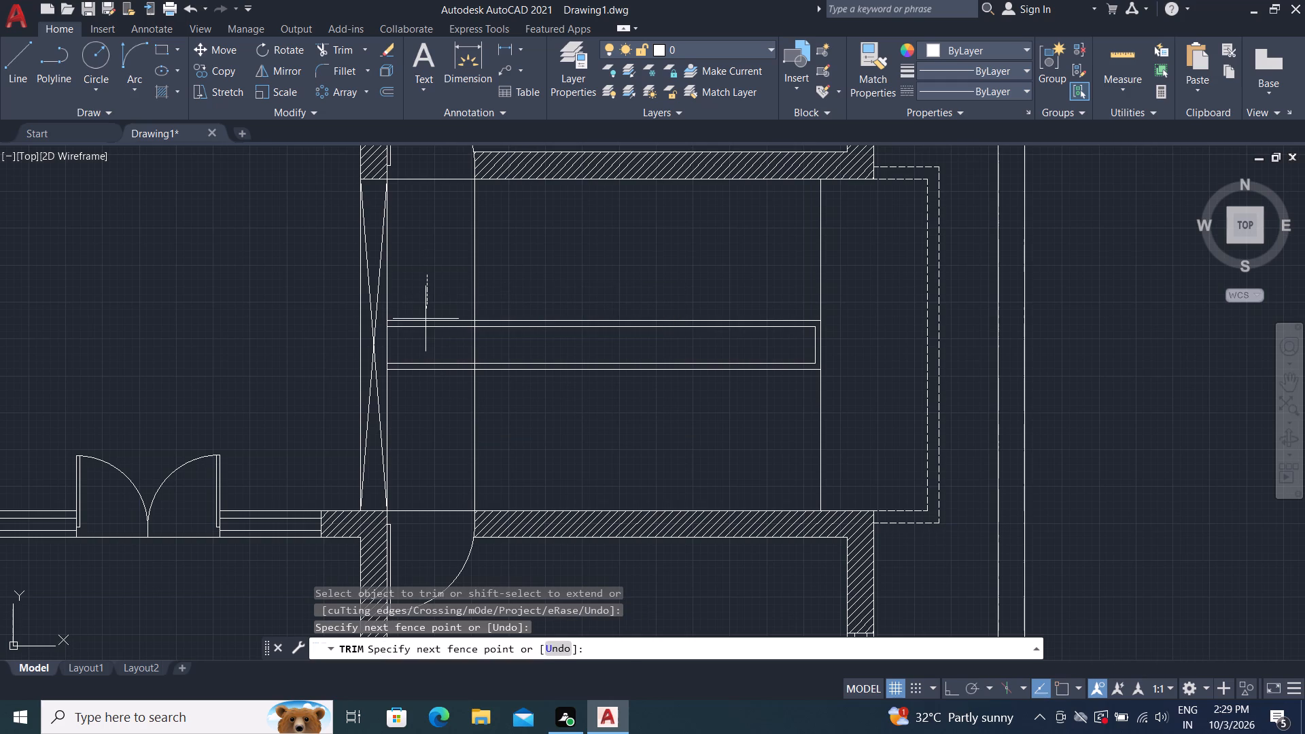
drag(425, 324, 434, 382)
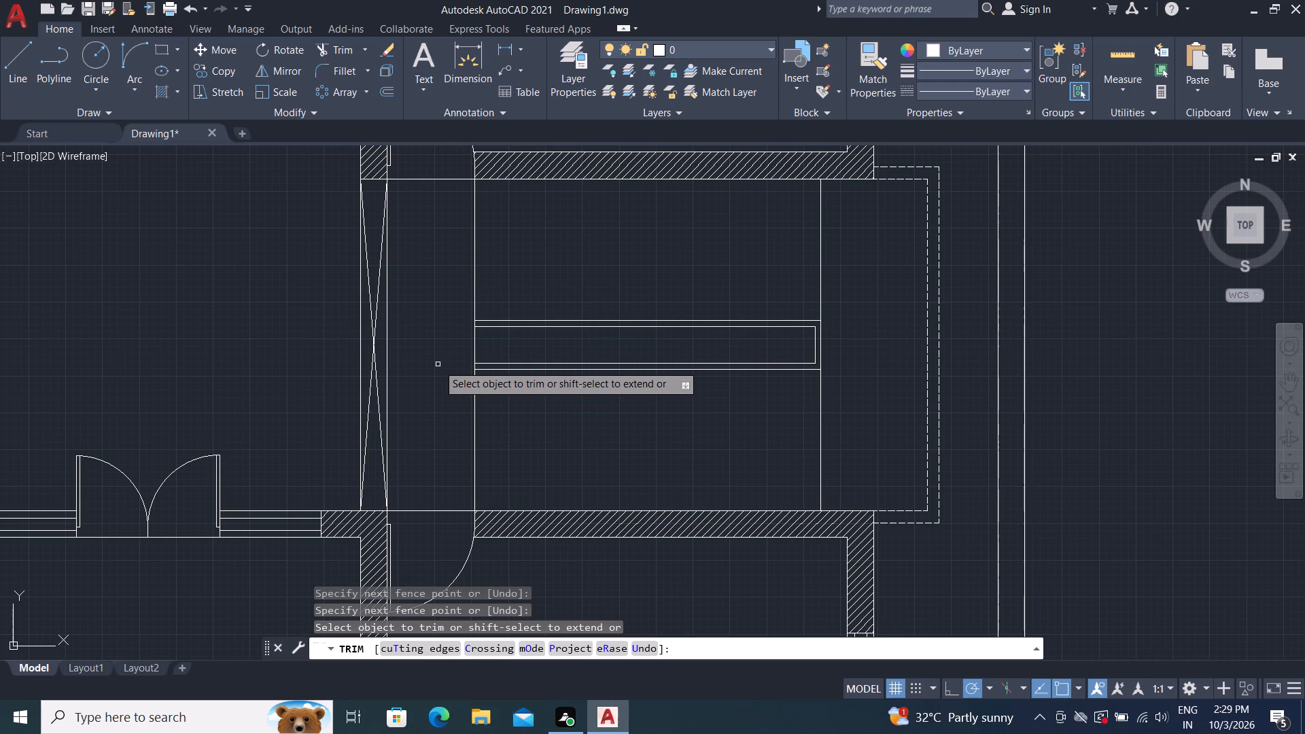
Draw two crossing diagonal lines between opposite inner corners of the central strip.
key(Escape)
text(L)
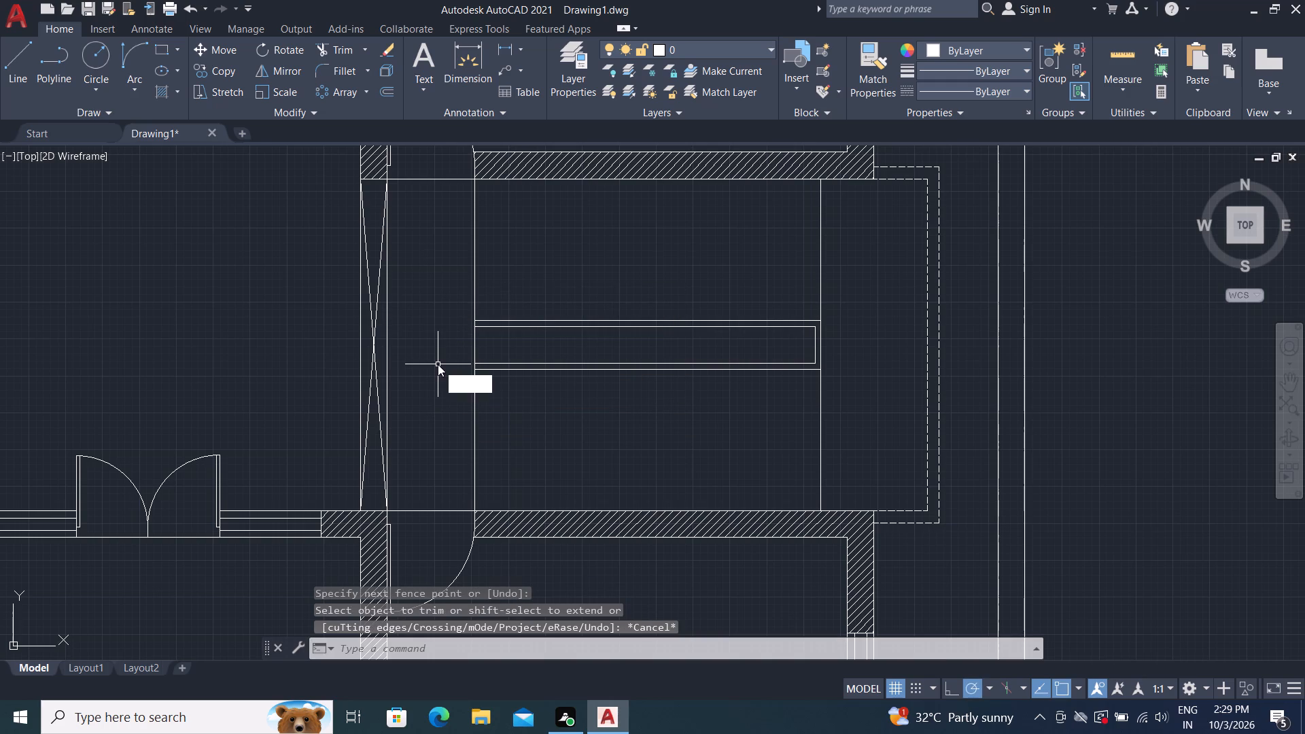
key(space)
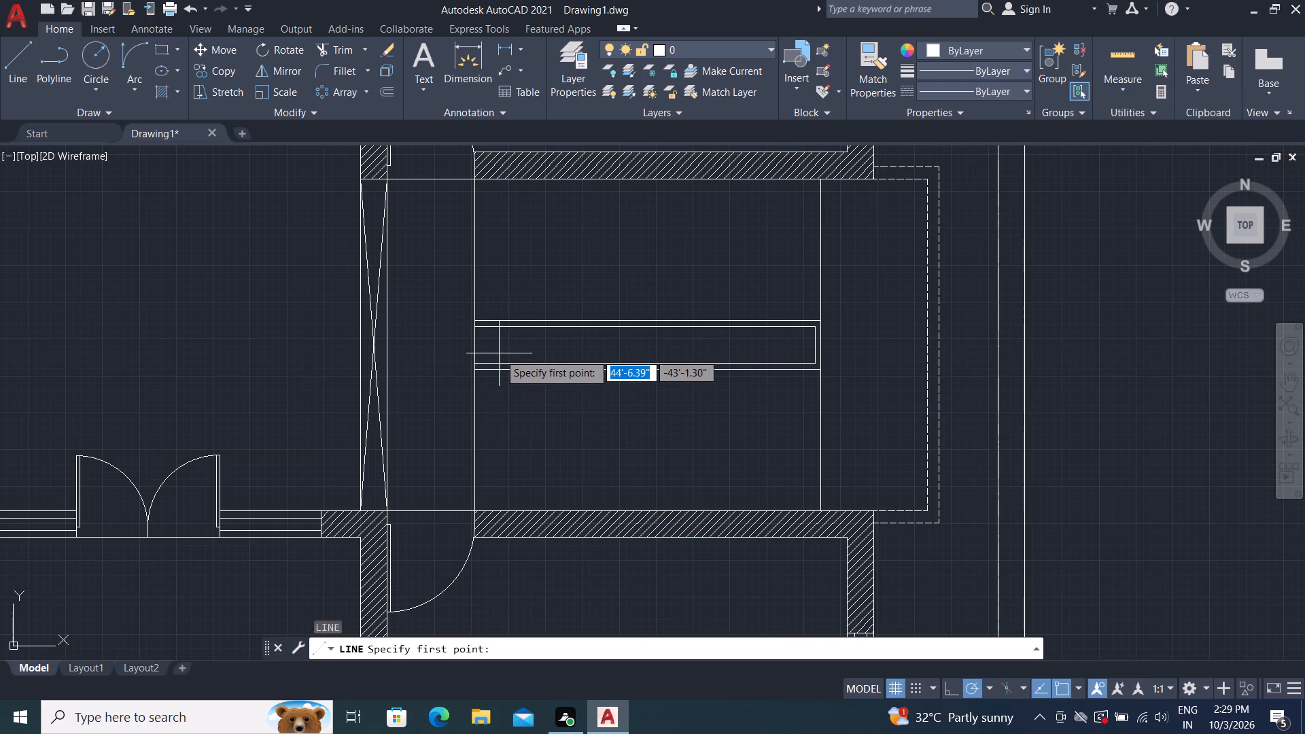
scroll(497, 356, up, 2)
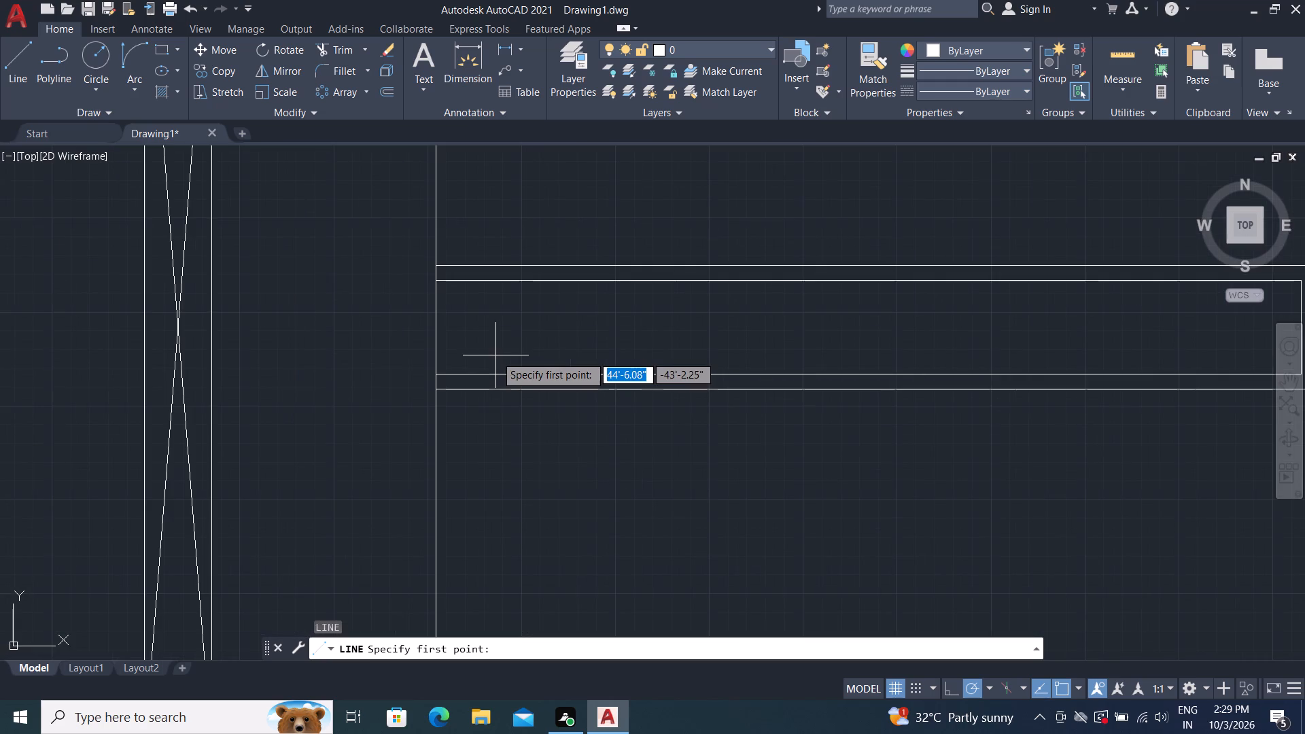
scroll(345, 316, down, 1)
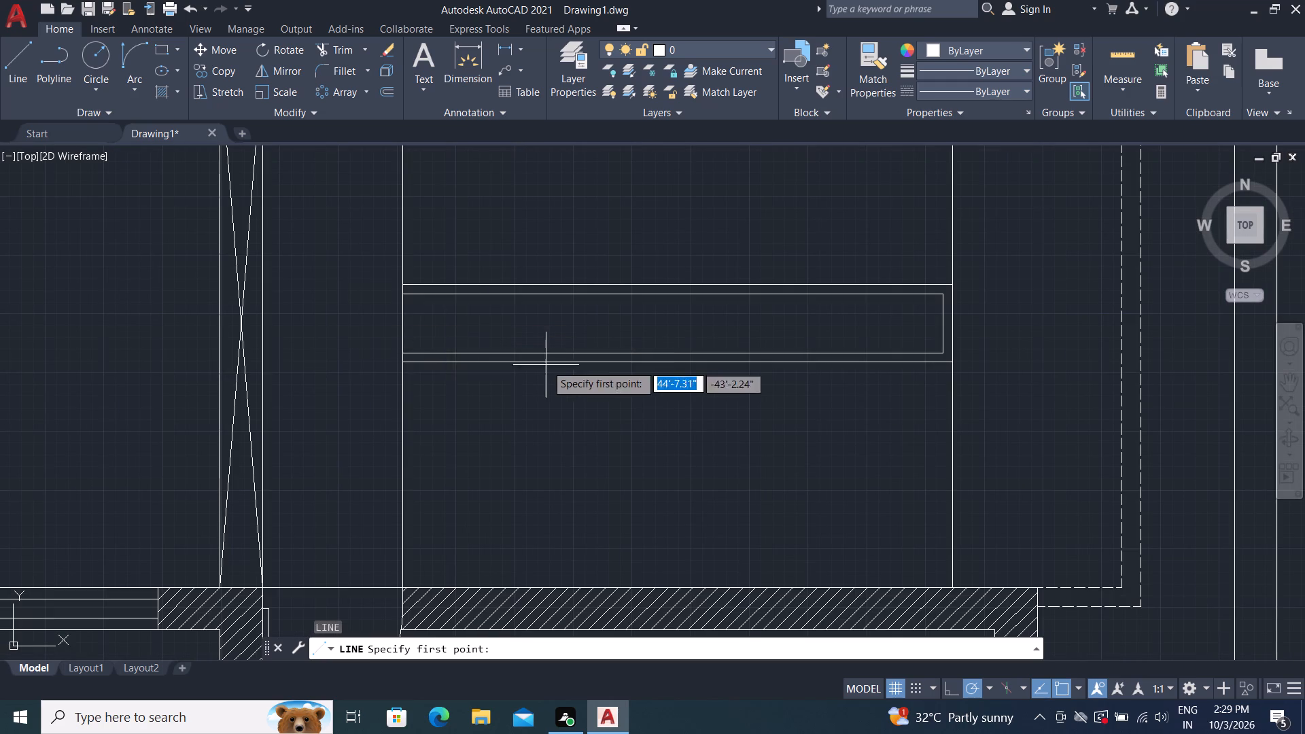
click(399, 353)
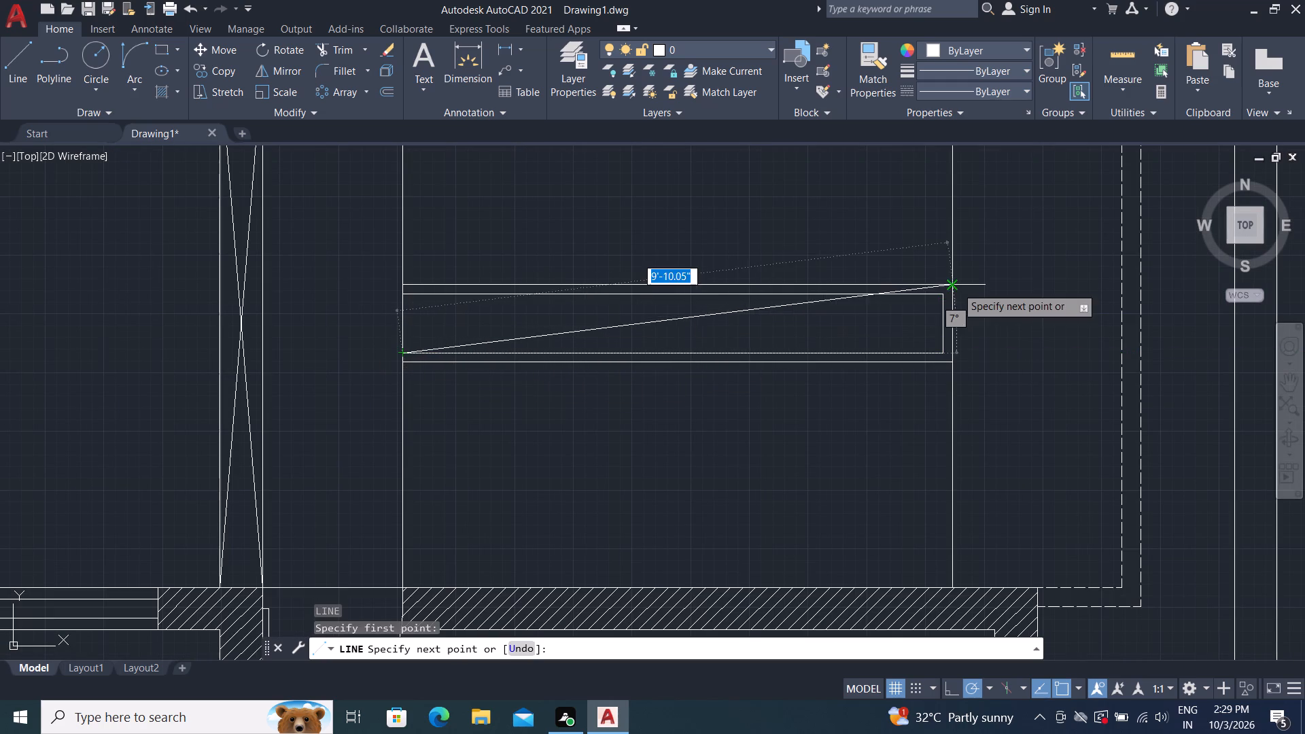
click(943, 298)
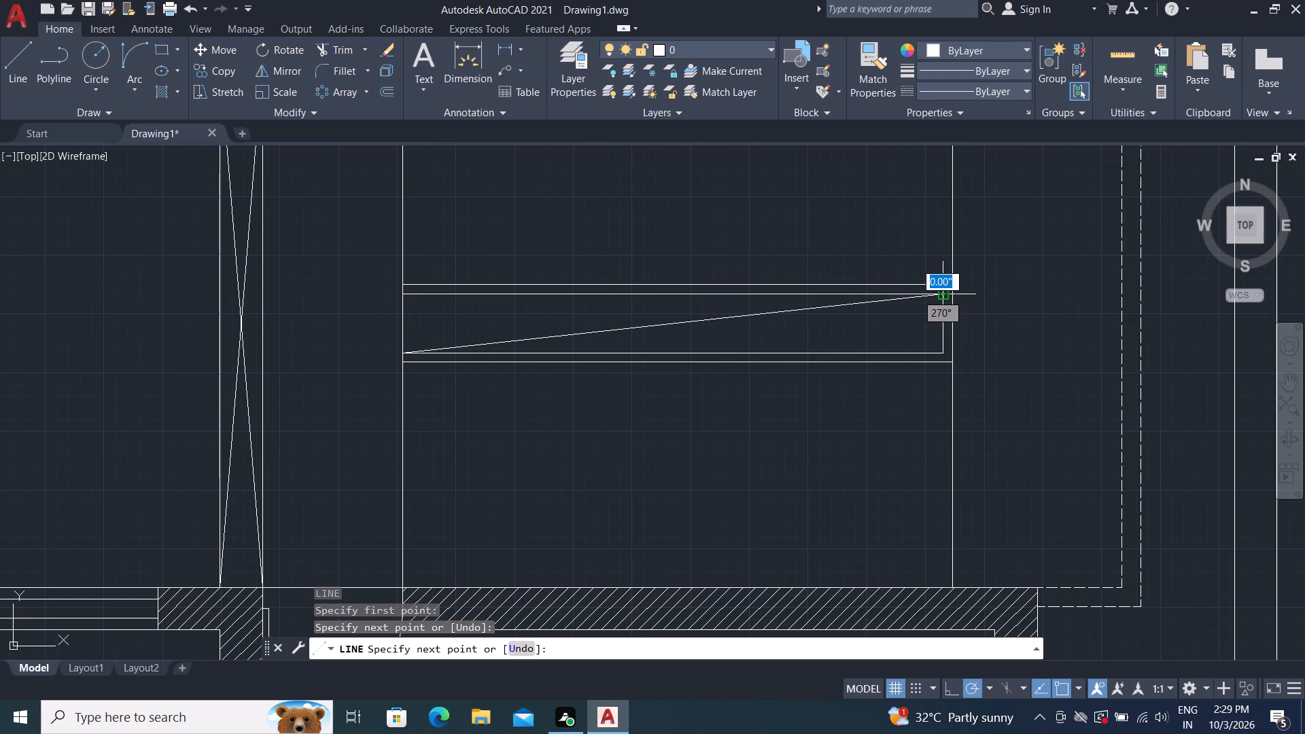
key(Escape)
key(l)
key(space)
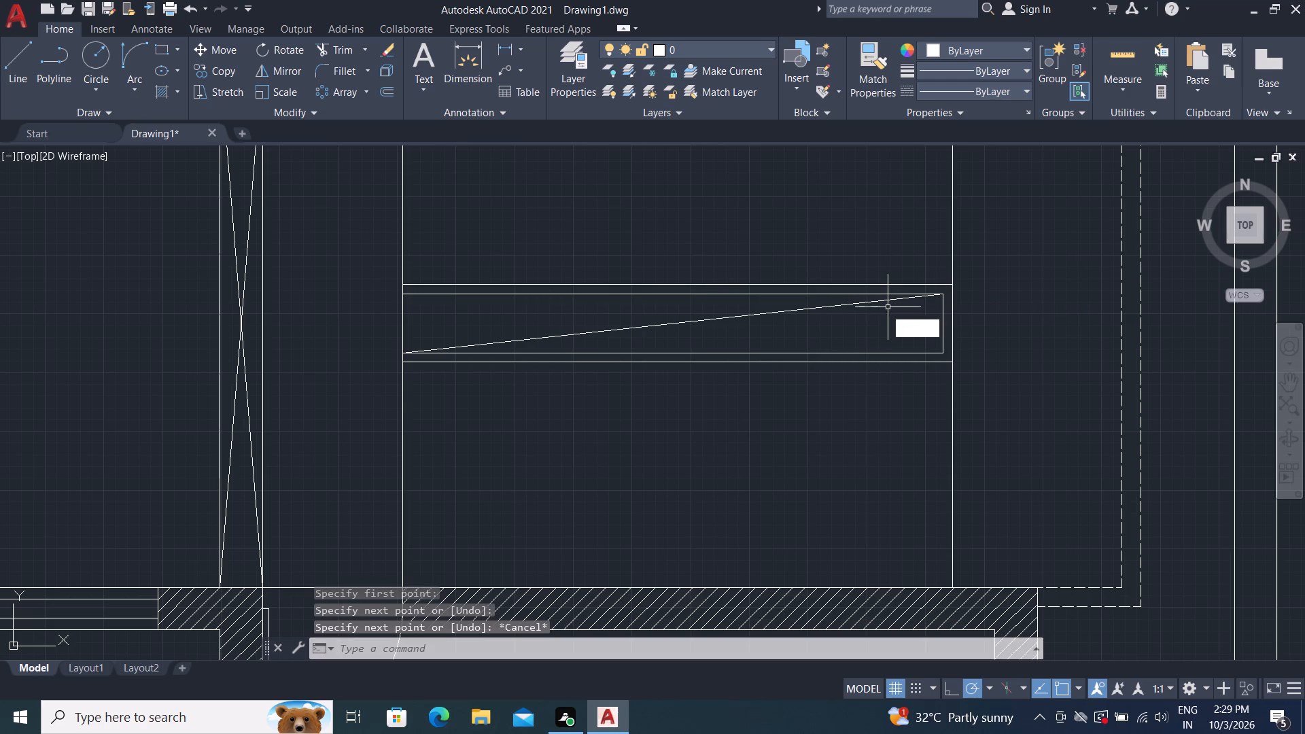
click(405, 297)
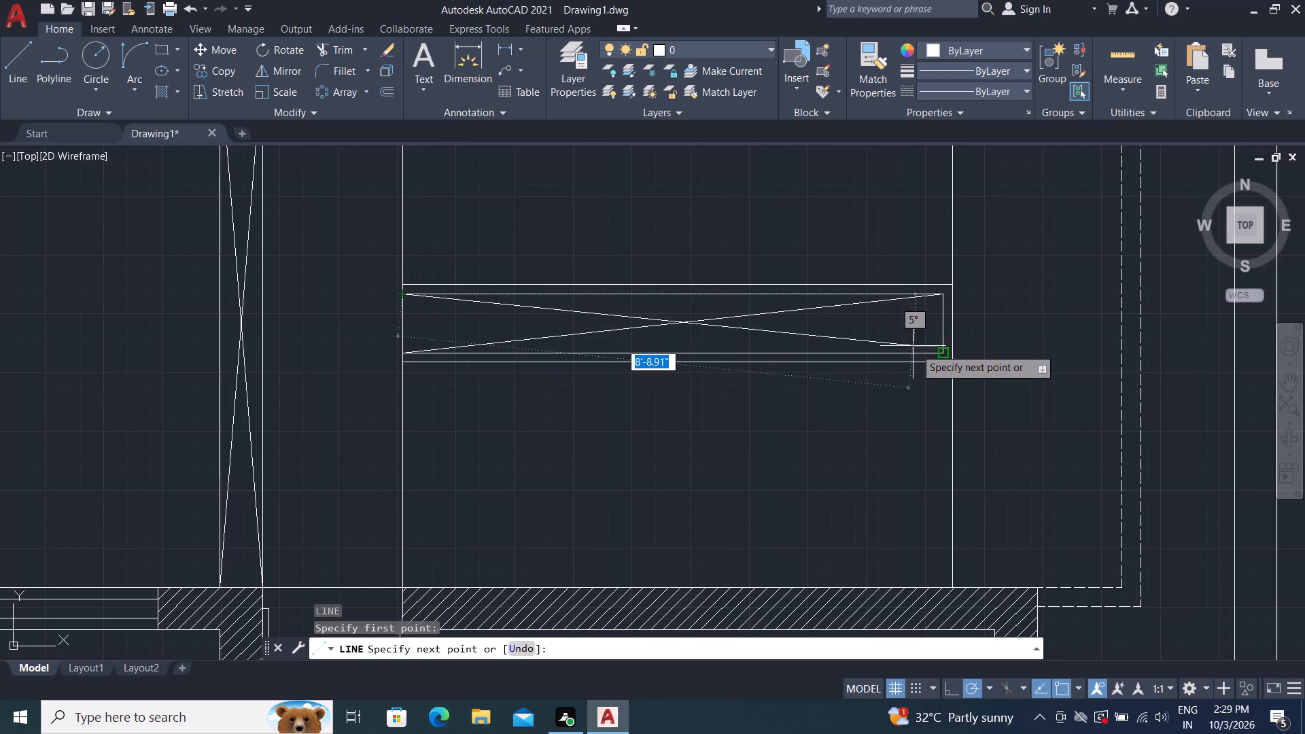
click(941, 351)
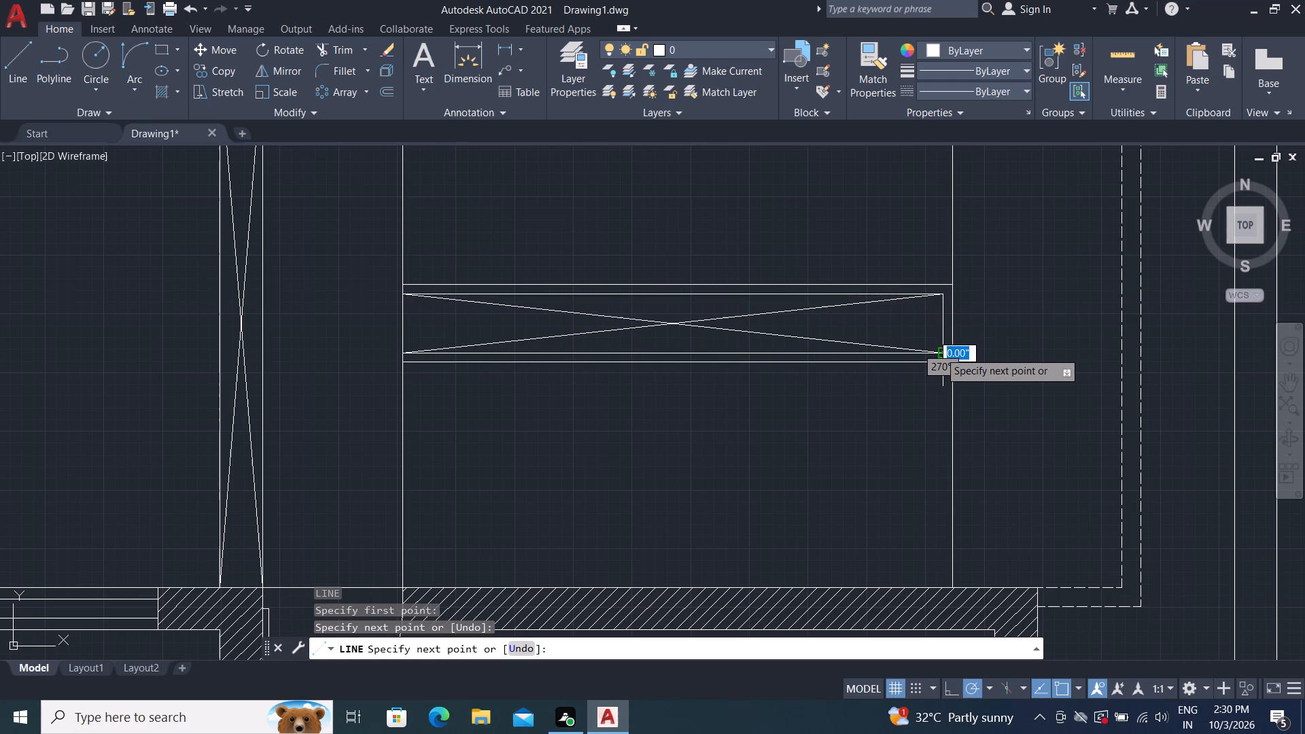
key(Escape)
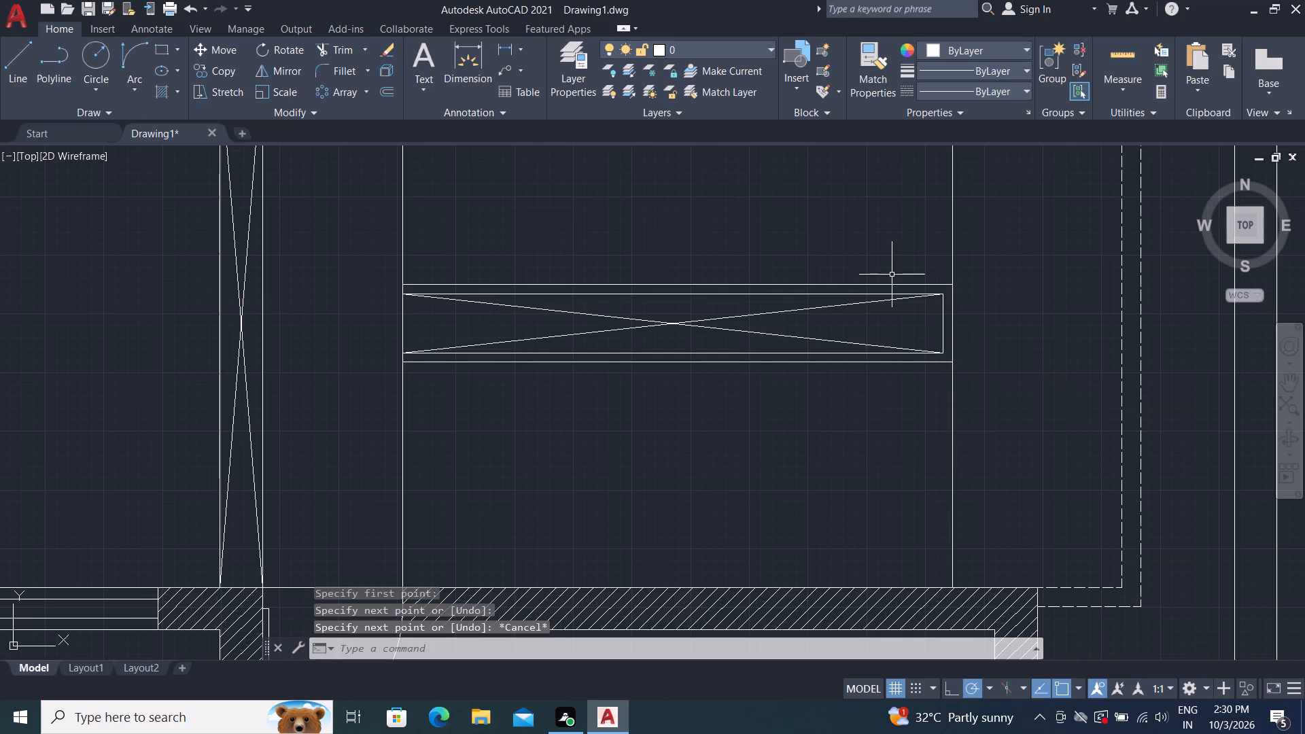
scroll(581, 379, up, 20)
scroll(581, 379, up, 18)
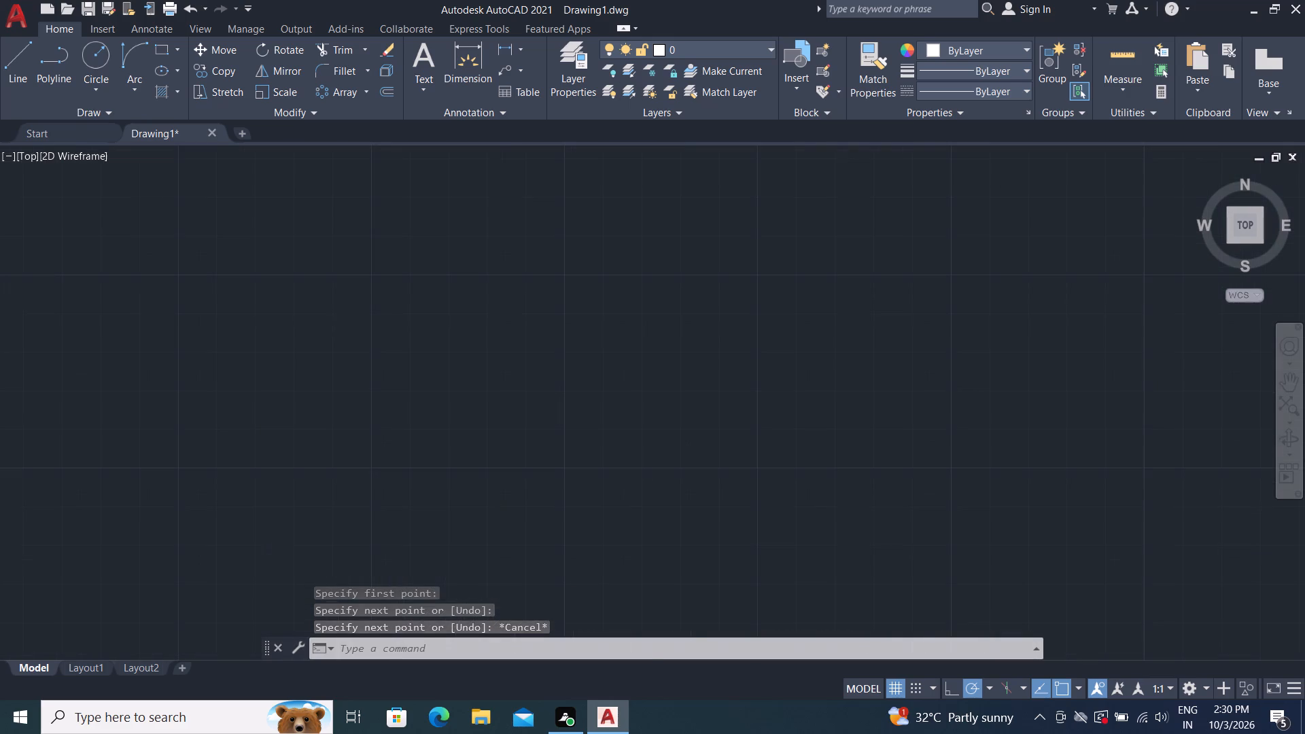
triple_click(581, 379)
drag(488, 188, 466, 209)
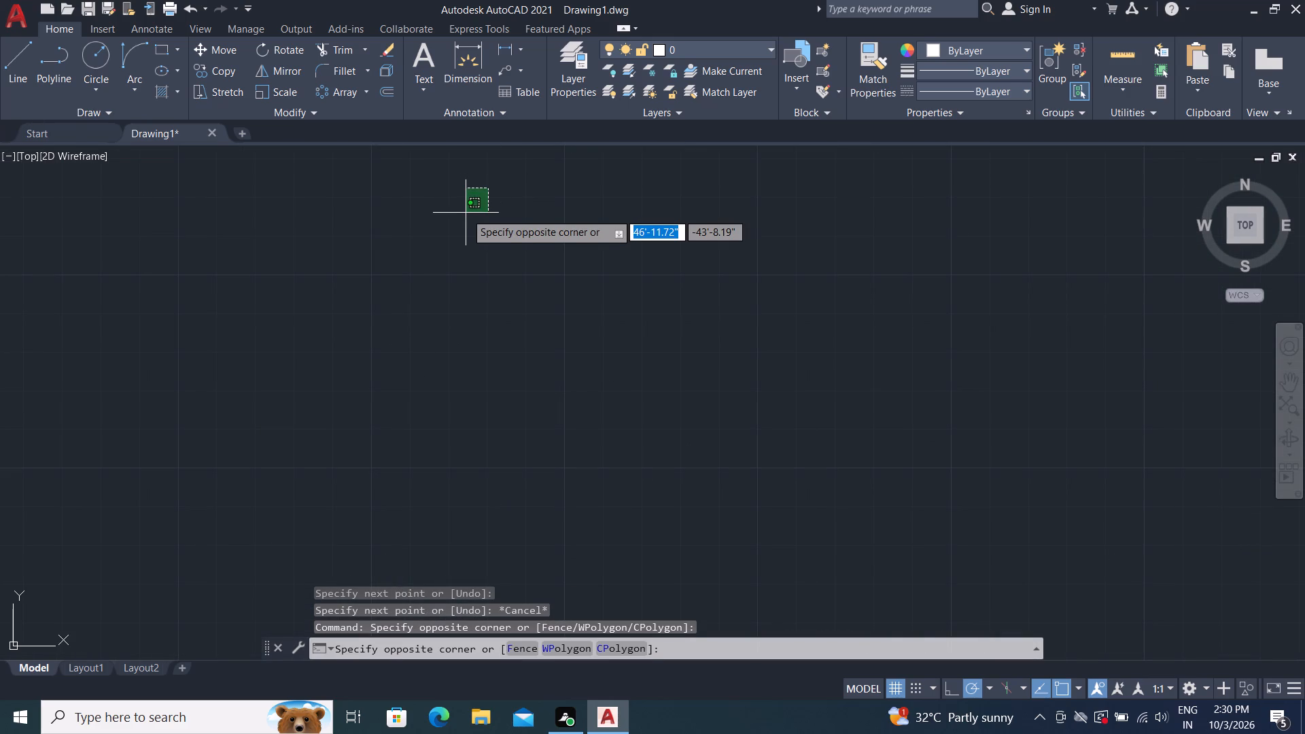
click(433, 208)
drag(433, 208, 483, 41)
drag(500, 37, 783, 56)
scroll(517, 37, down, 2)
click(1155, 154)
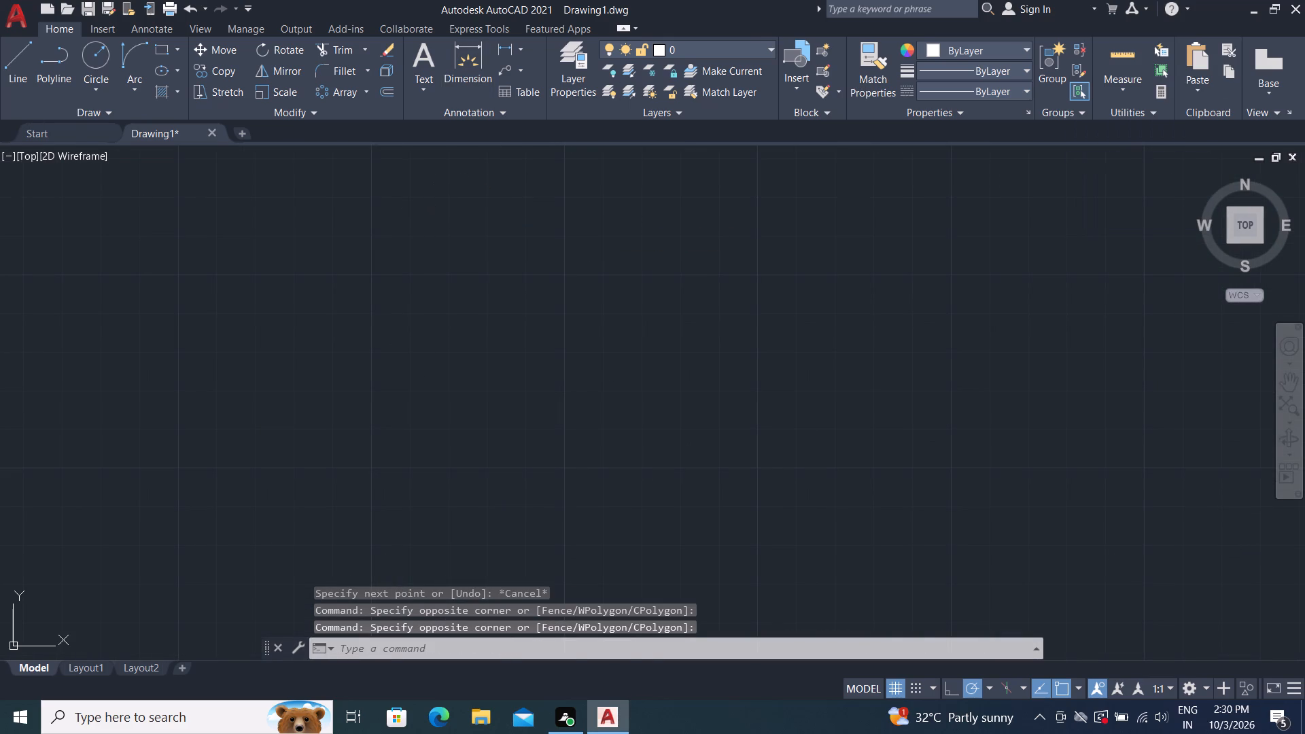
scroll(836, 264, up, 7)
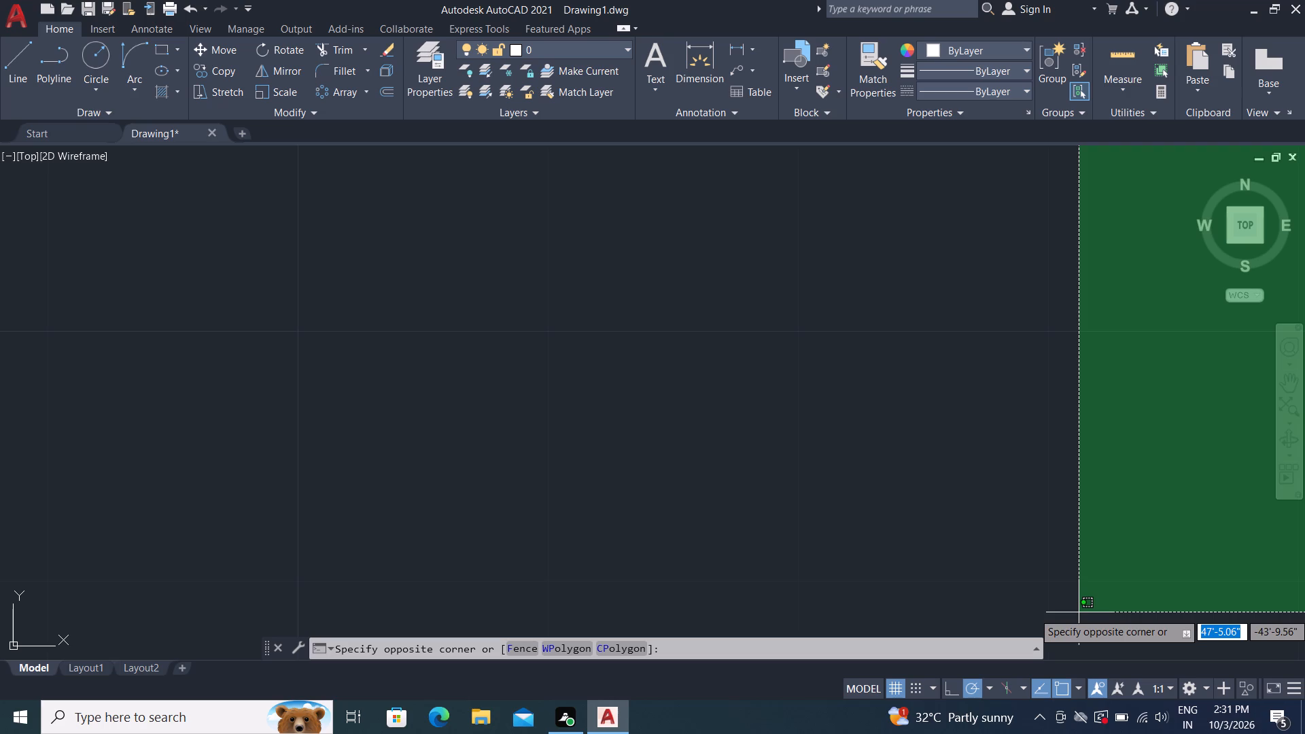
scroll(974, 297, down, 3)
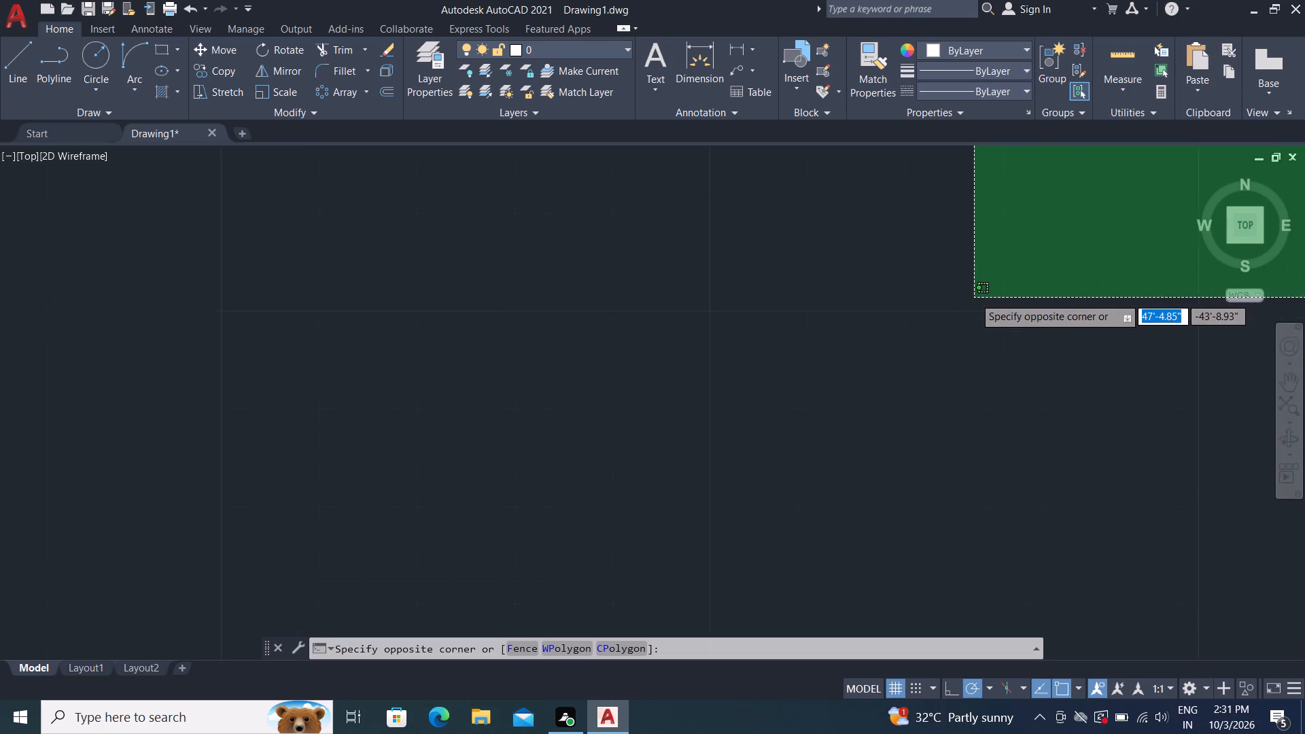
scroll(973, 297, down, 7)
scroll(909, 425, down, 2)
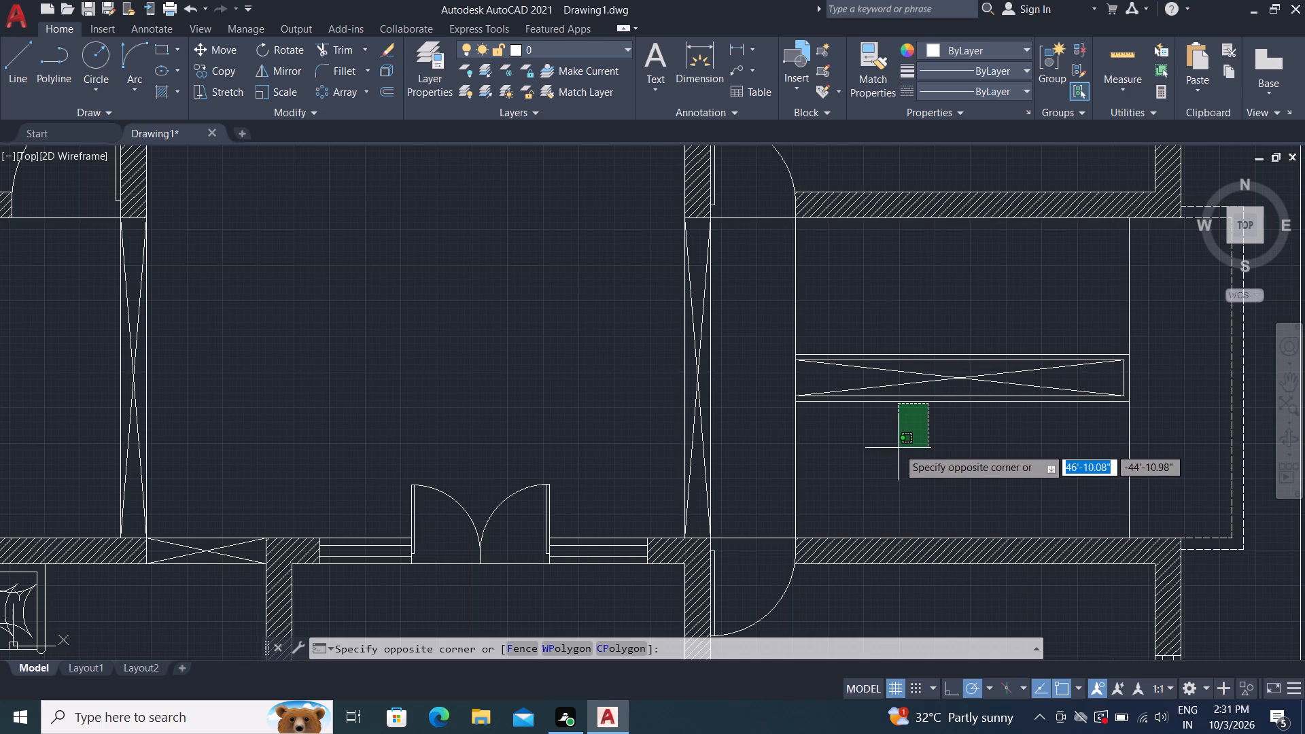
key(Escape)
Offset the vertical line at the strip's east end 10" westward repeatedly to form three evenly spaced tread lines.
text(O)
key(space)
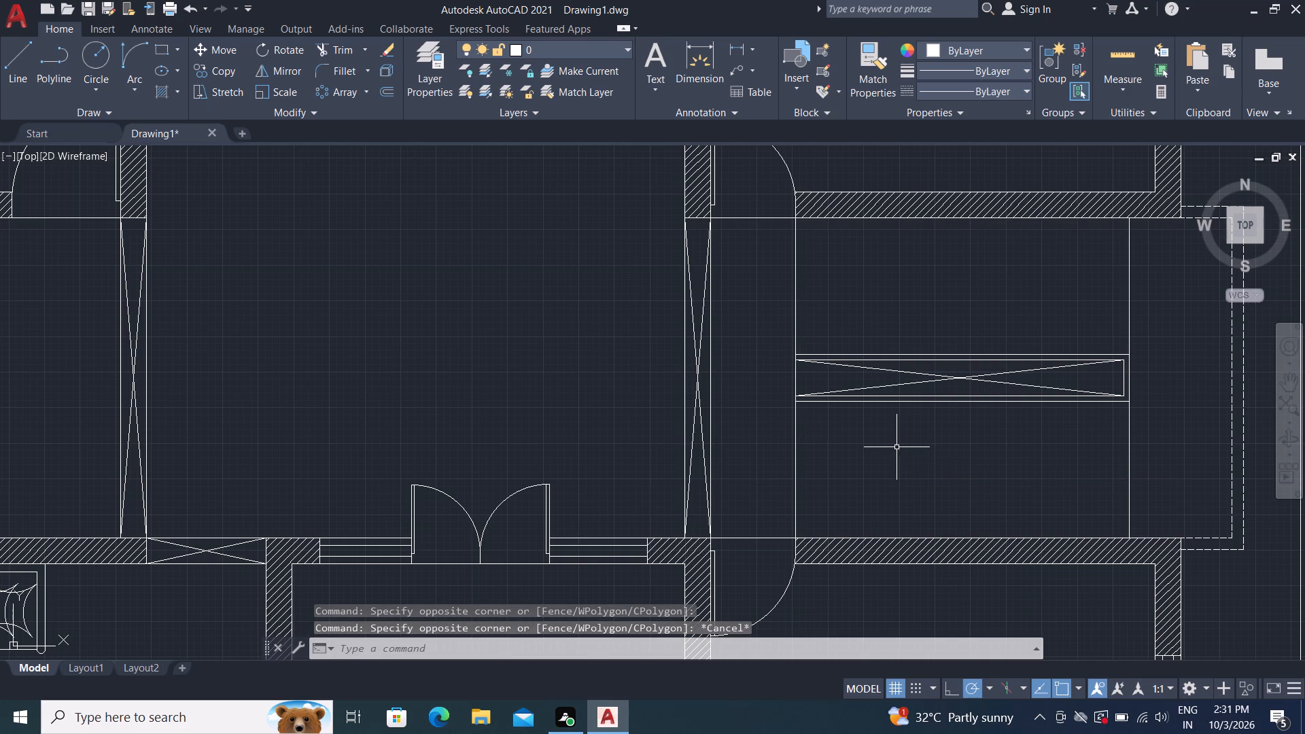
key(1)
key(0)
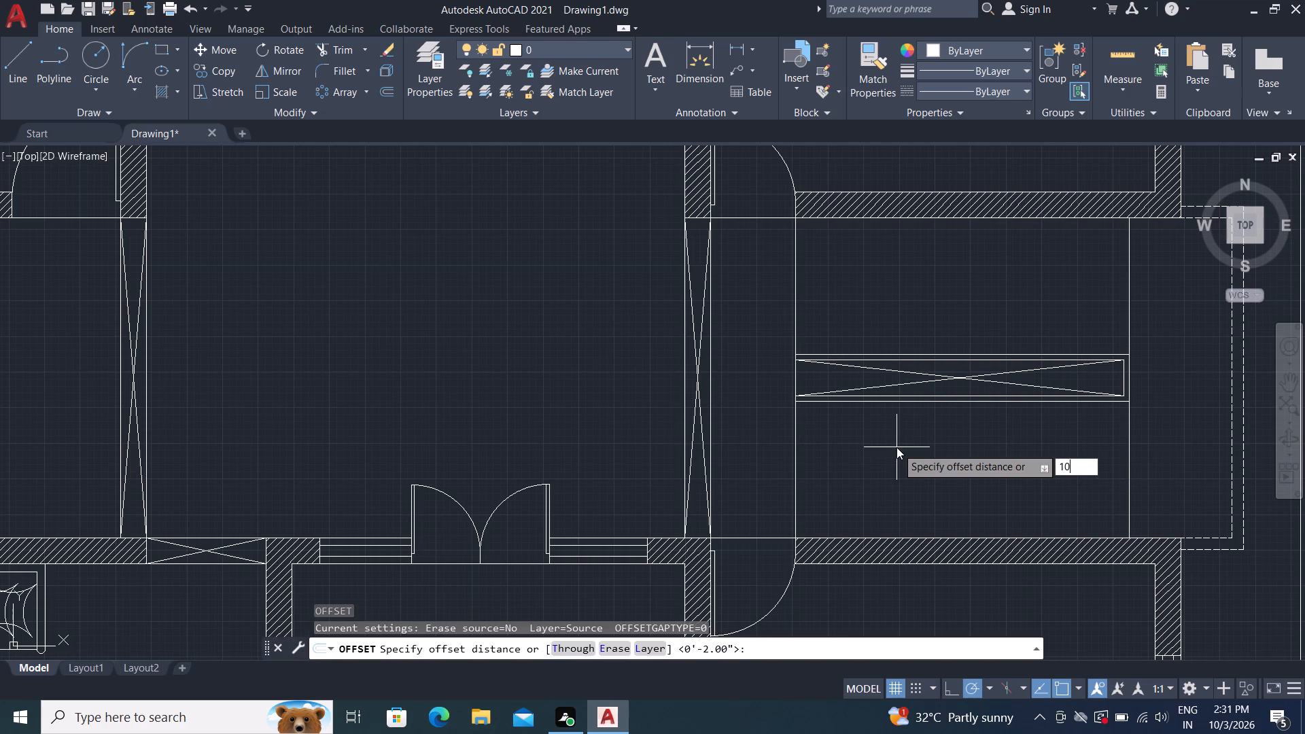
key(shift+quotedbl)
key(Return)
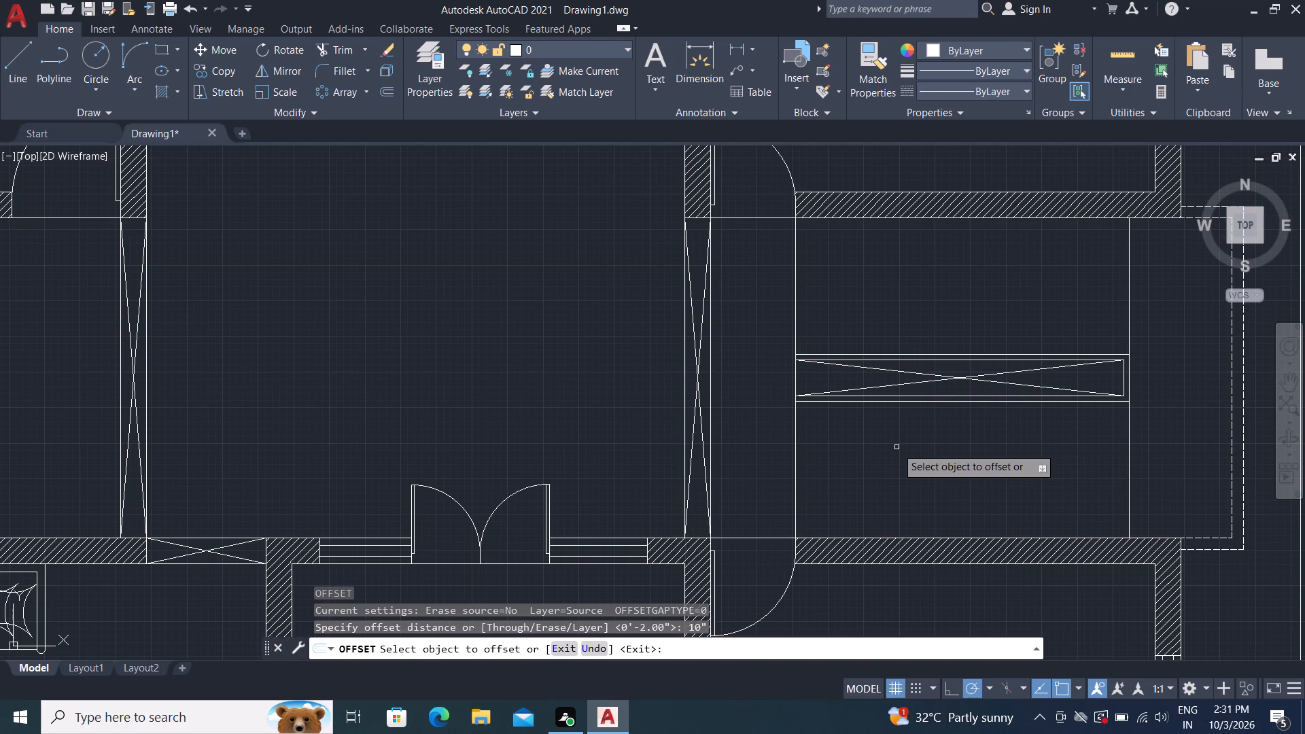
click(1130, 314)
click(1052, 322)
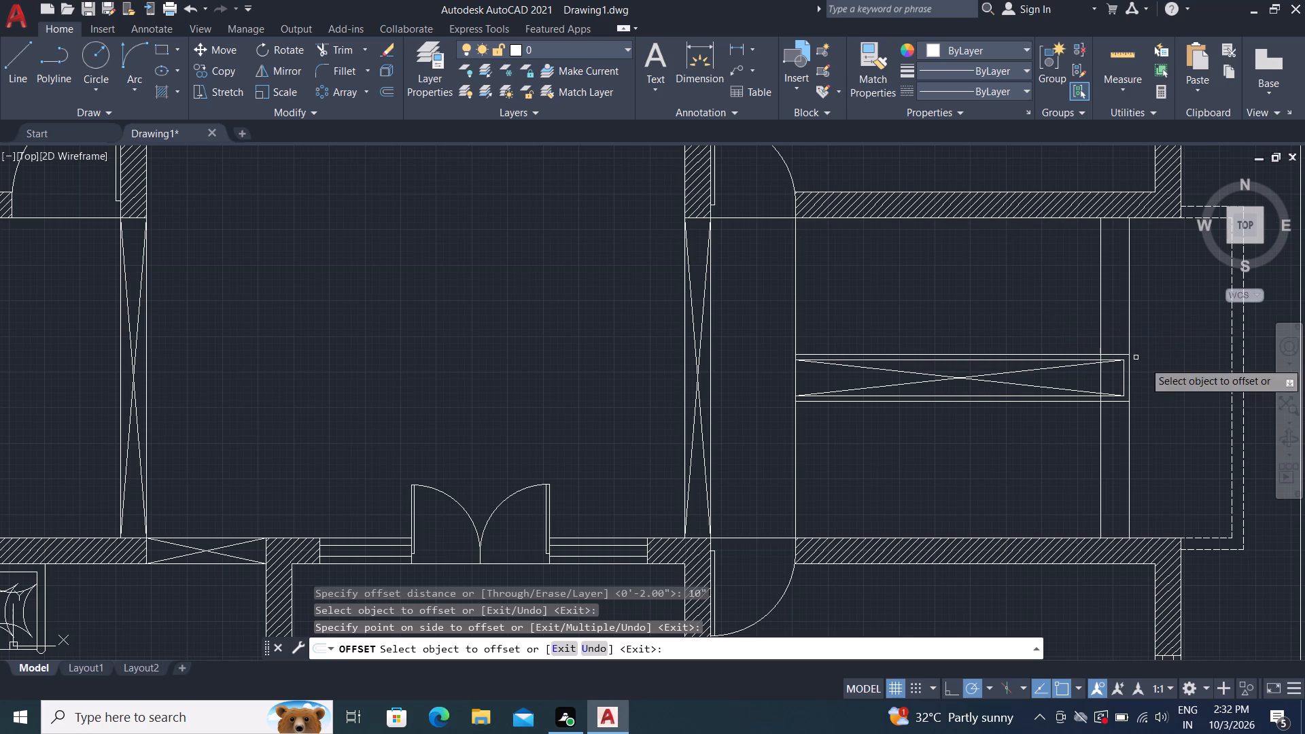
click(1098, 346)
click(1067, 349)
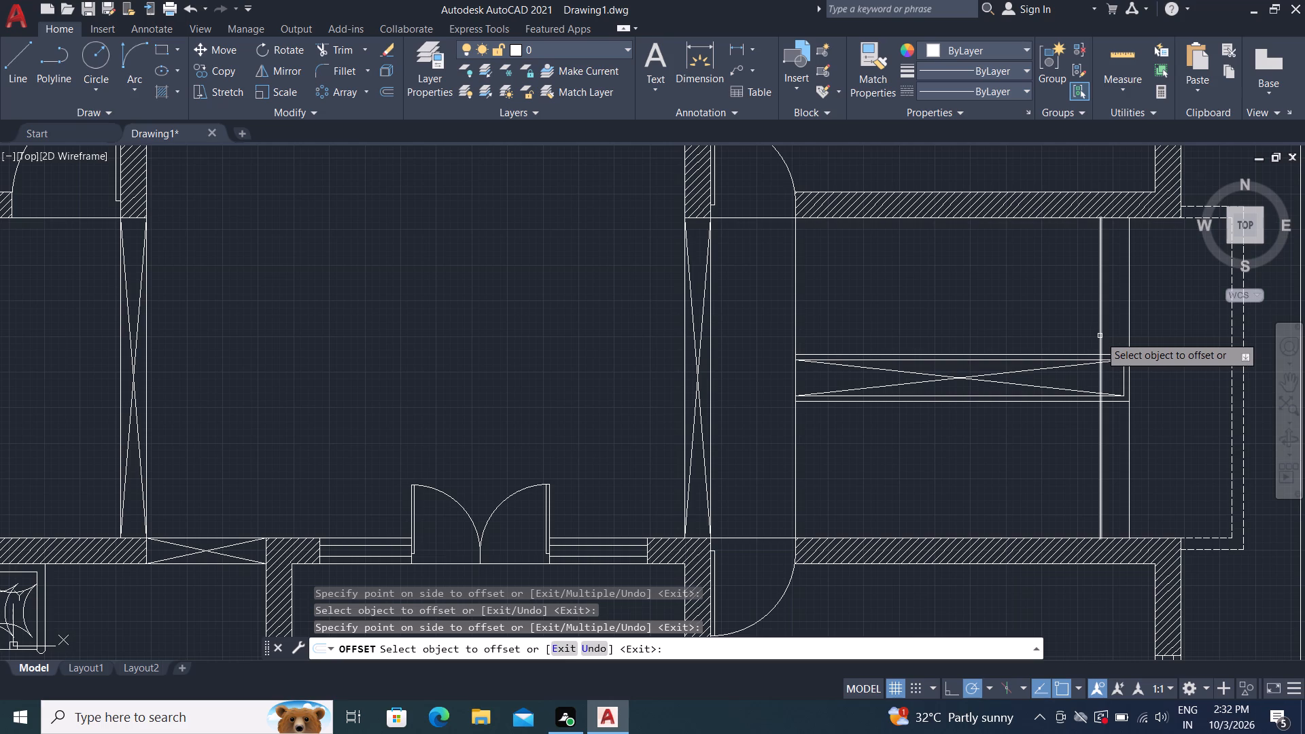
click(1100, 433)
click(1011, 447)
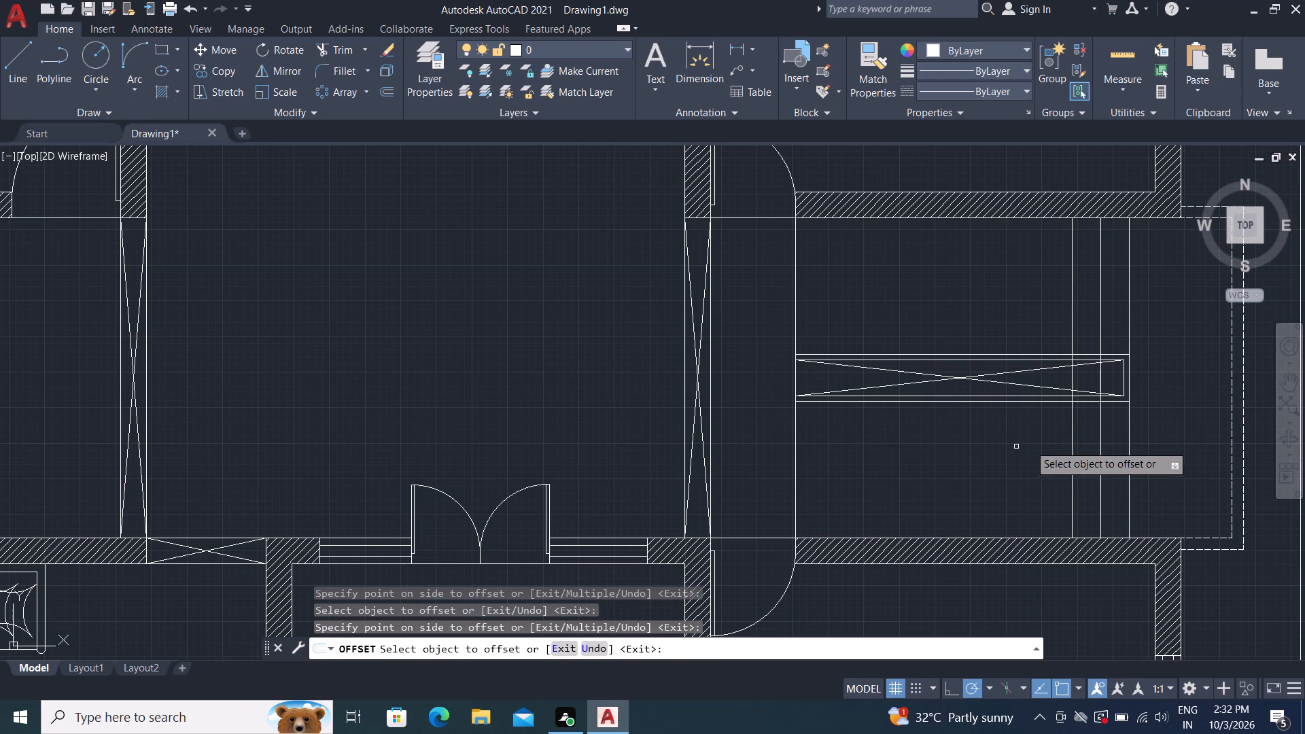
click(1072, 459)
click(1032, 462)
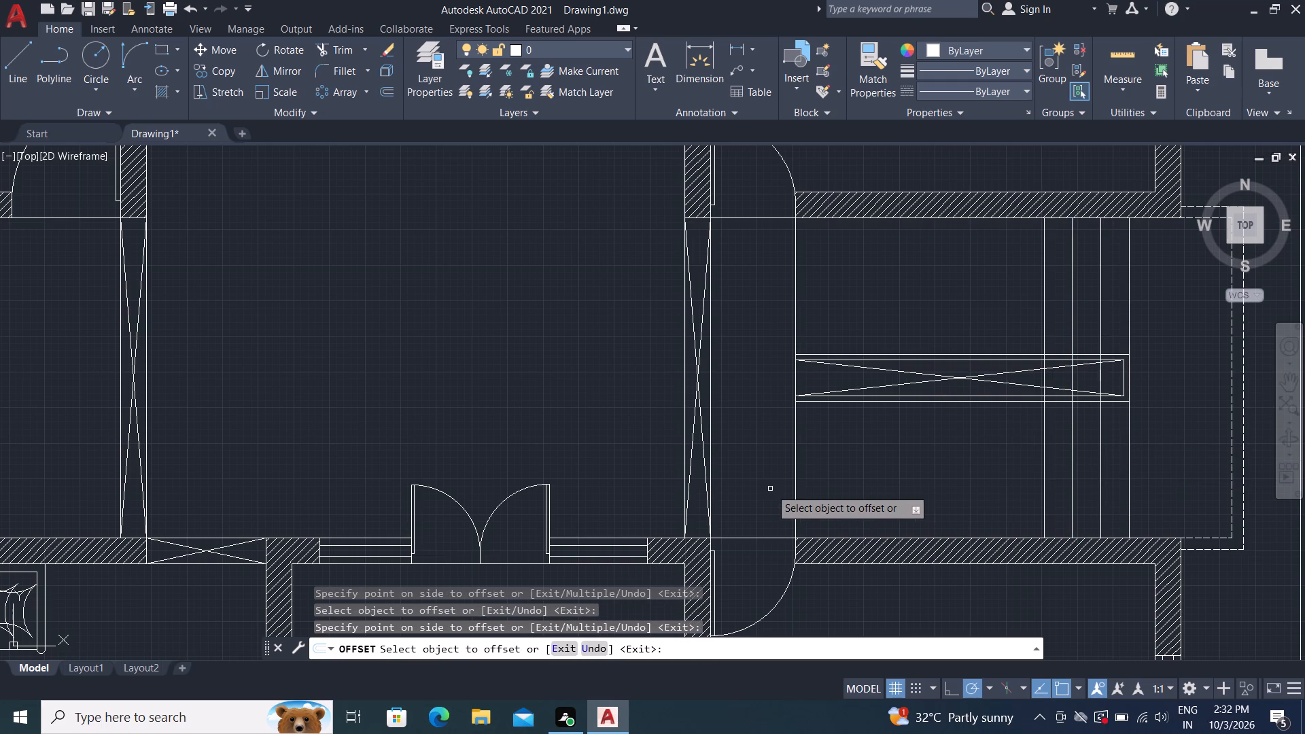
Offset the vertical line at the strip's west end 10" eastward repeatedly to form seven evenly spaced tread lines.
click(793, 493)
click(924, 511)
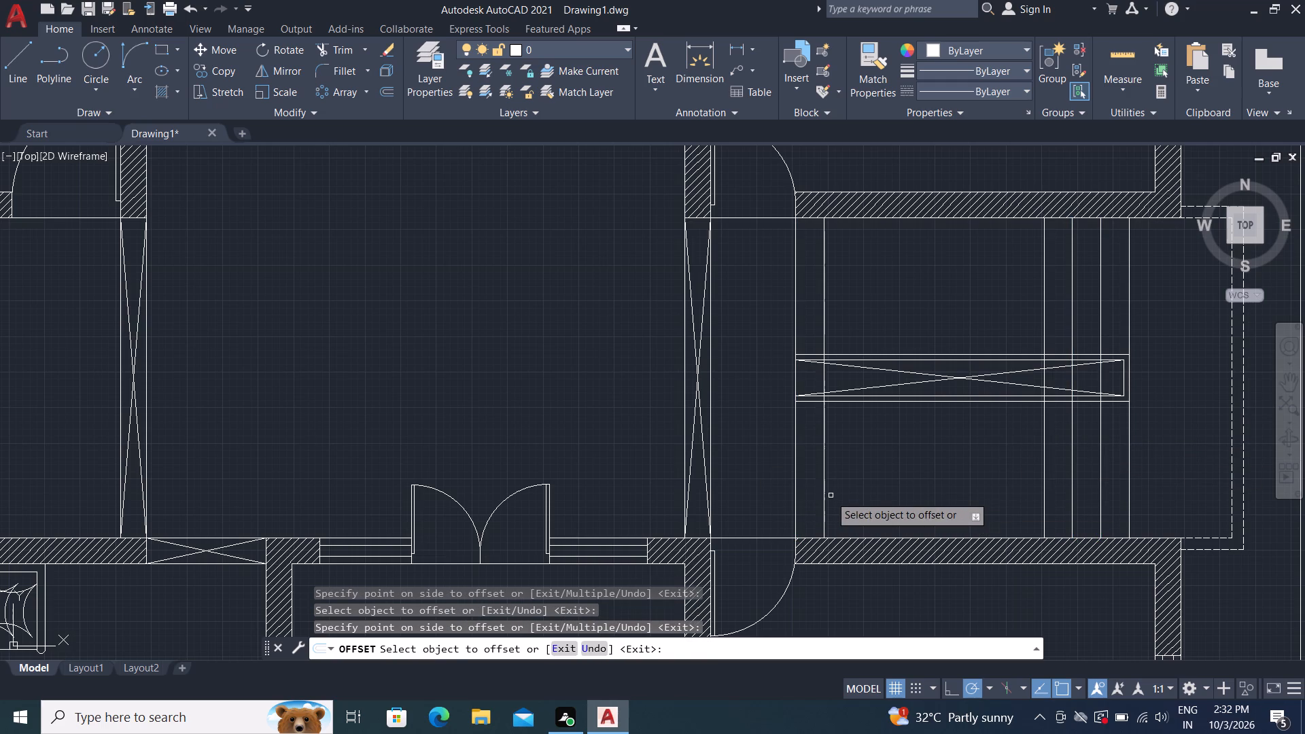
click(822, 490)
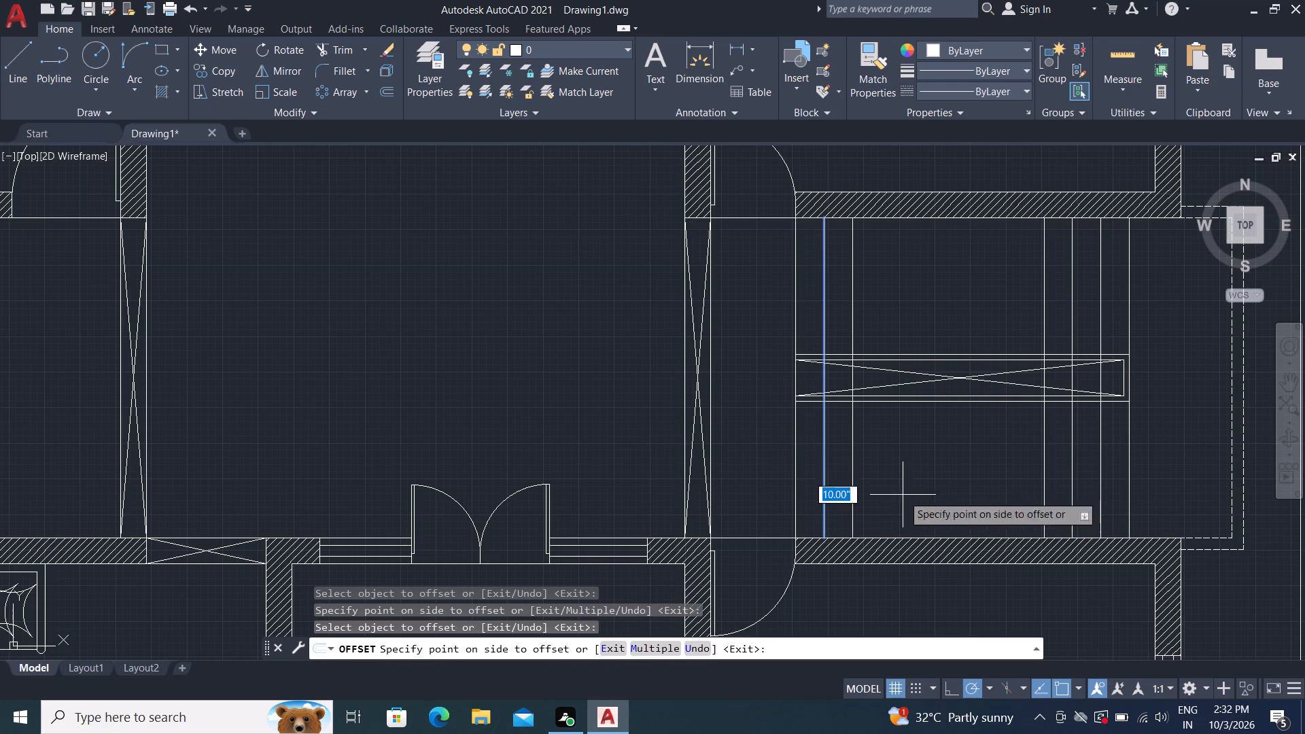
click(903, 495)
click(852, 476)
click(921, 485)
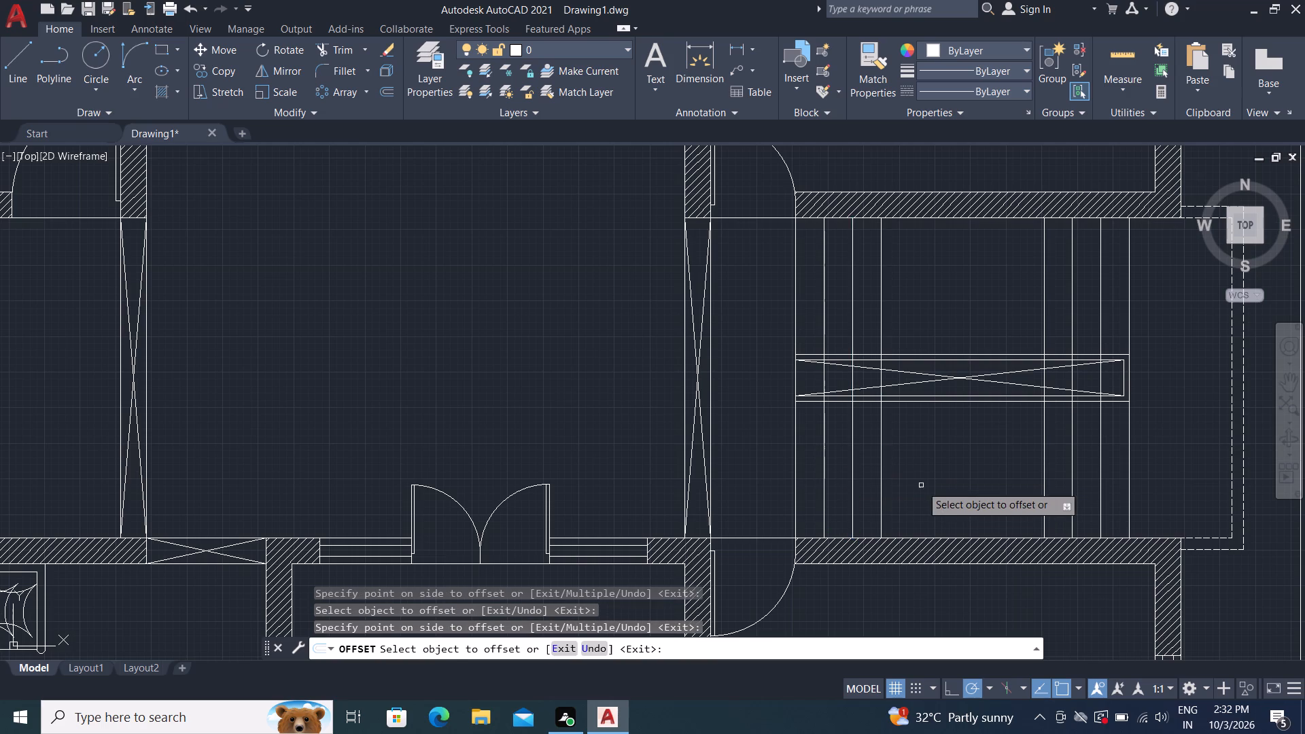
drag(880, 468, 893, 468)
click(904, 468)
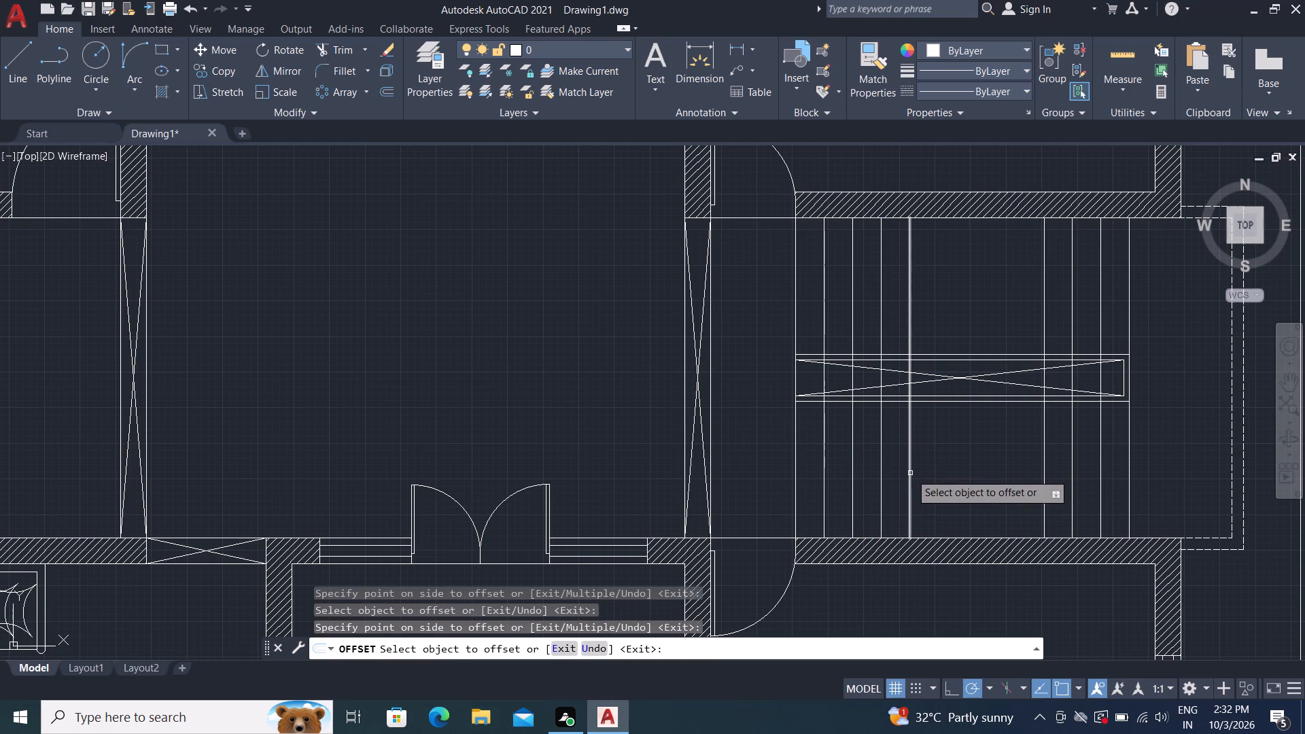
click(911, 473)
click(944, 480)
click(937, 480)
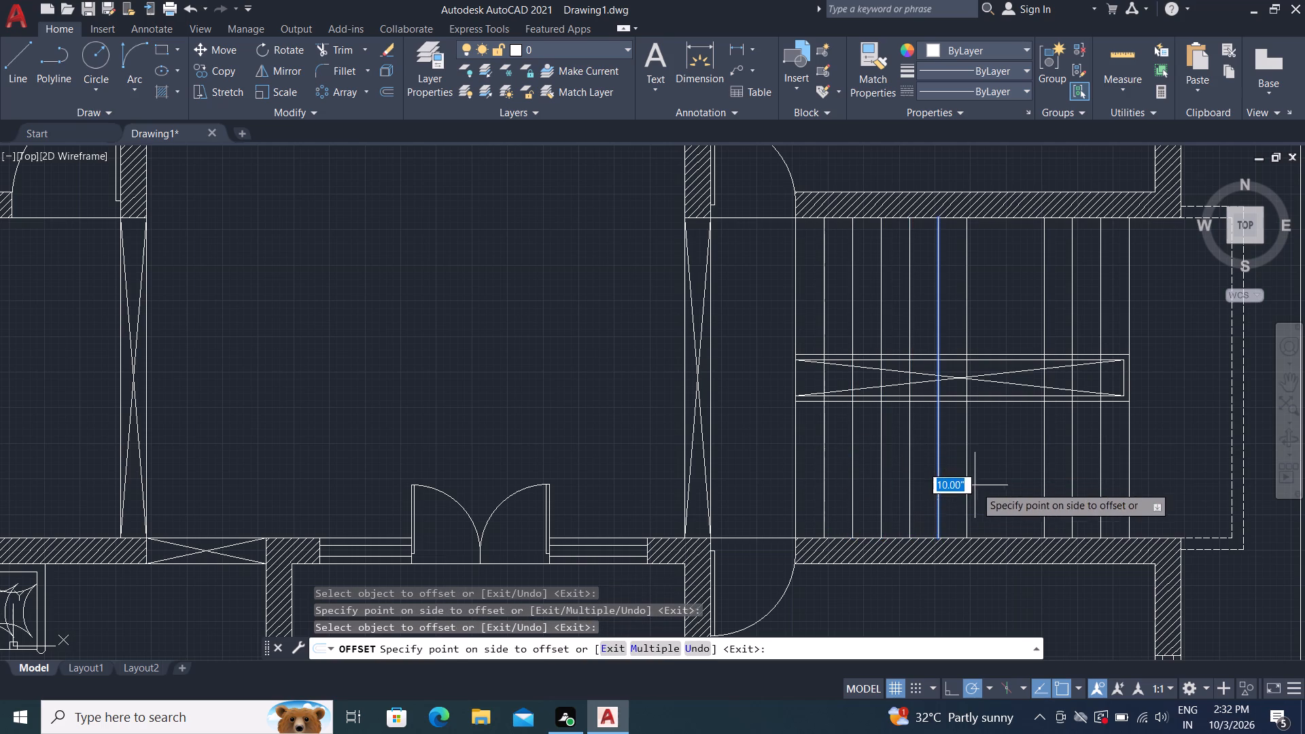
click(977, 486)
click(967, 482)
click(1023, 507)
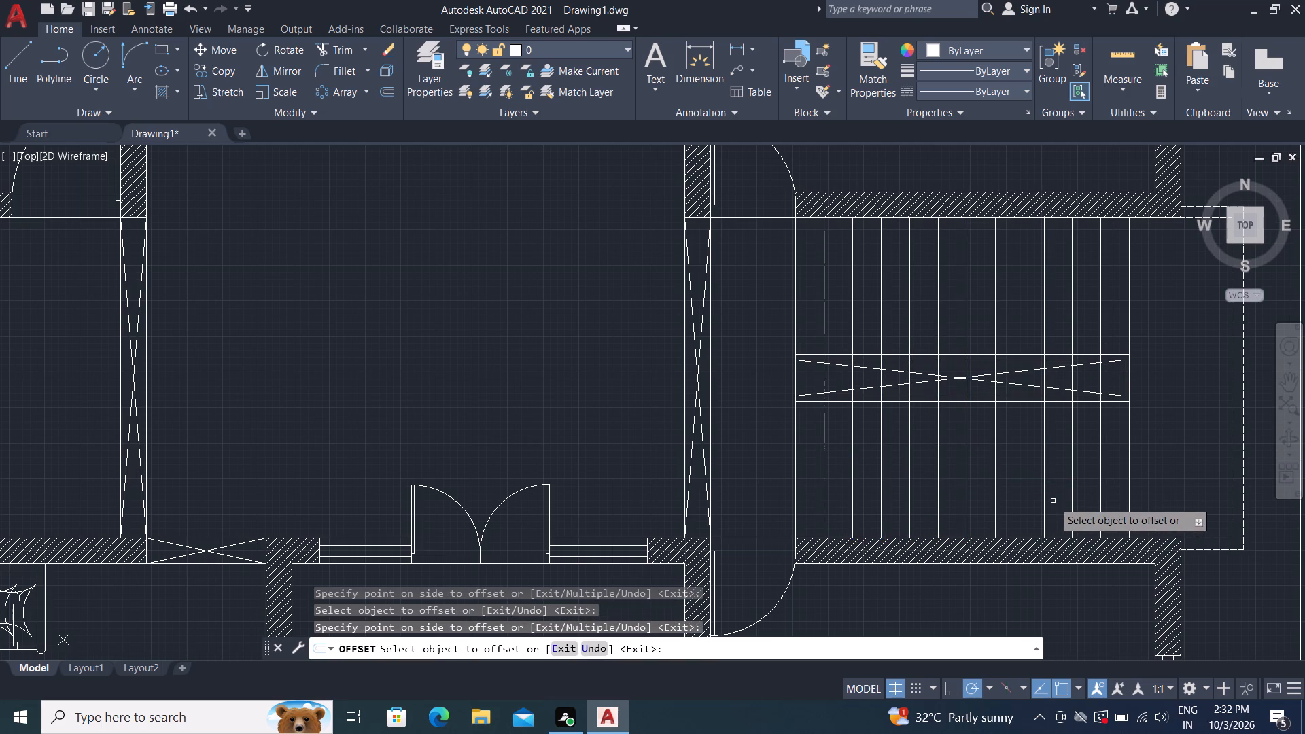
Offset the westernmost line of the east tread group another 10" to the west.
click(1046, 495)
click(1020, 496)
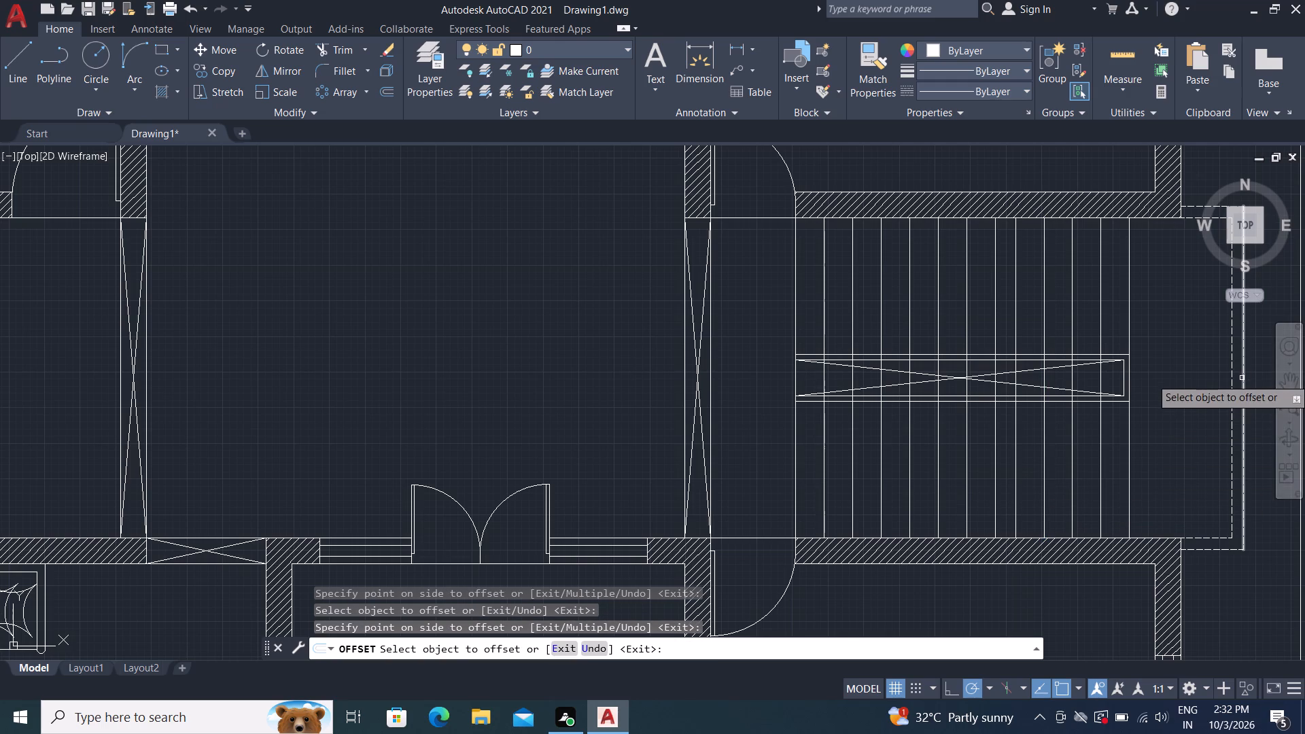
key(Escape)
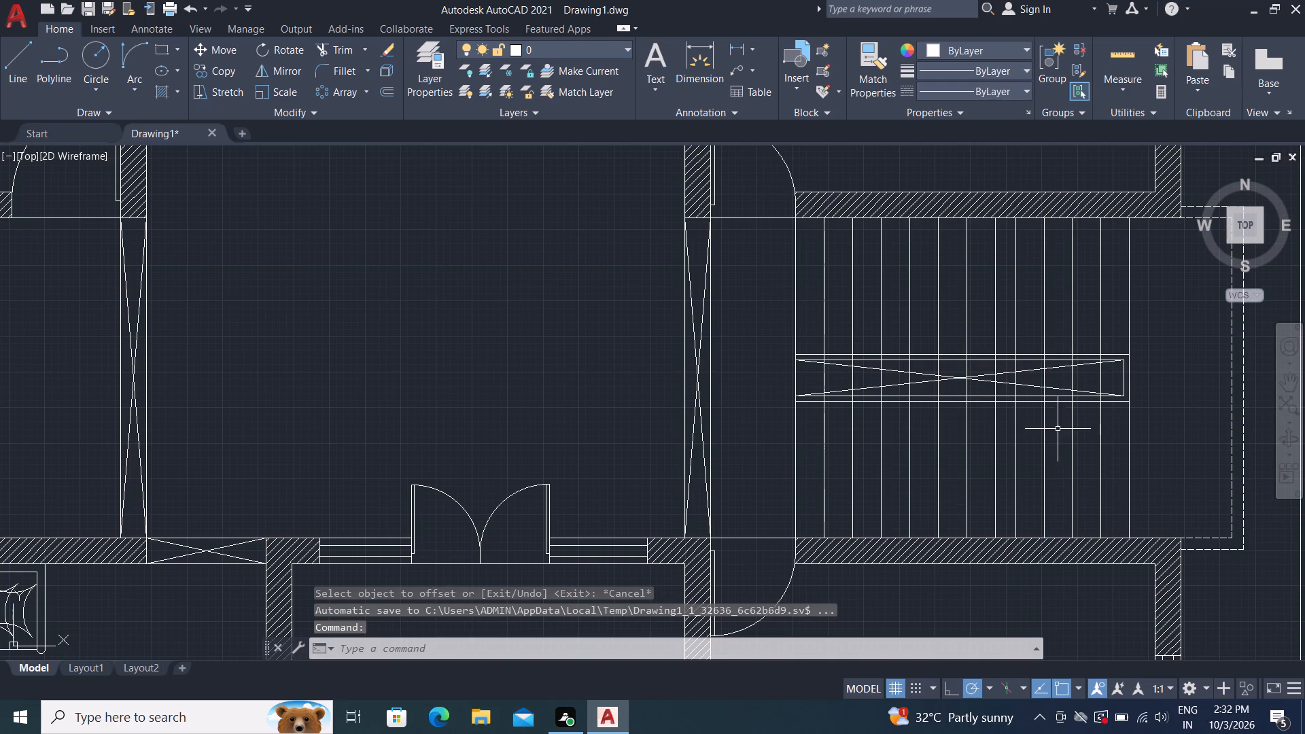
Delete the four tread lines in the east group and the overlapping vertical lines at the strip's east end.
click(1015, 432)
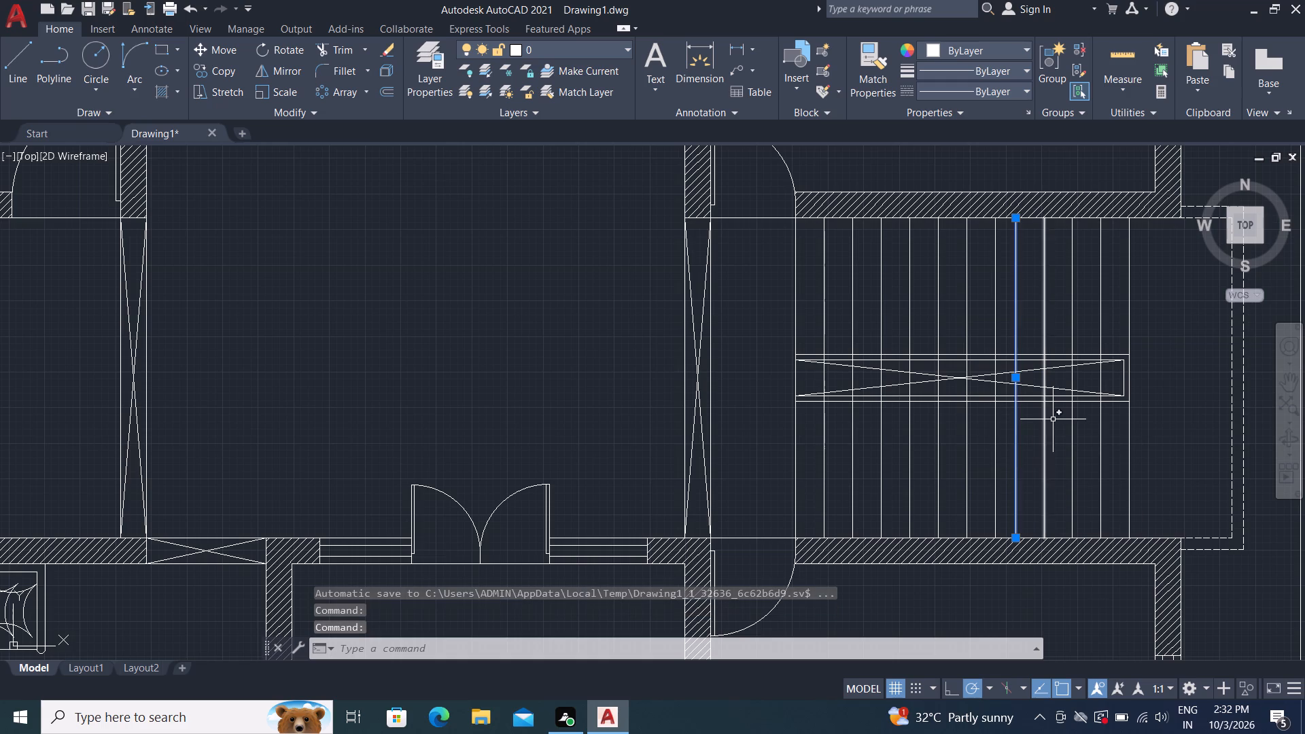
click(1048, 420)
click(1054, 425)
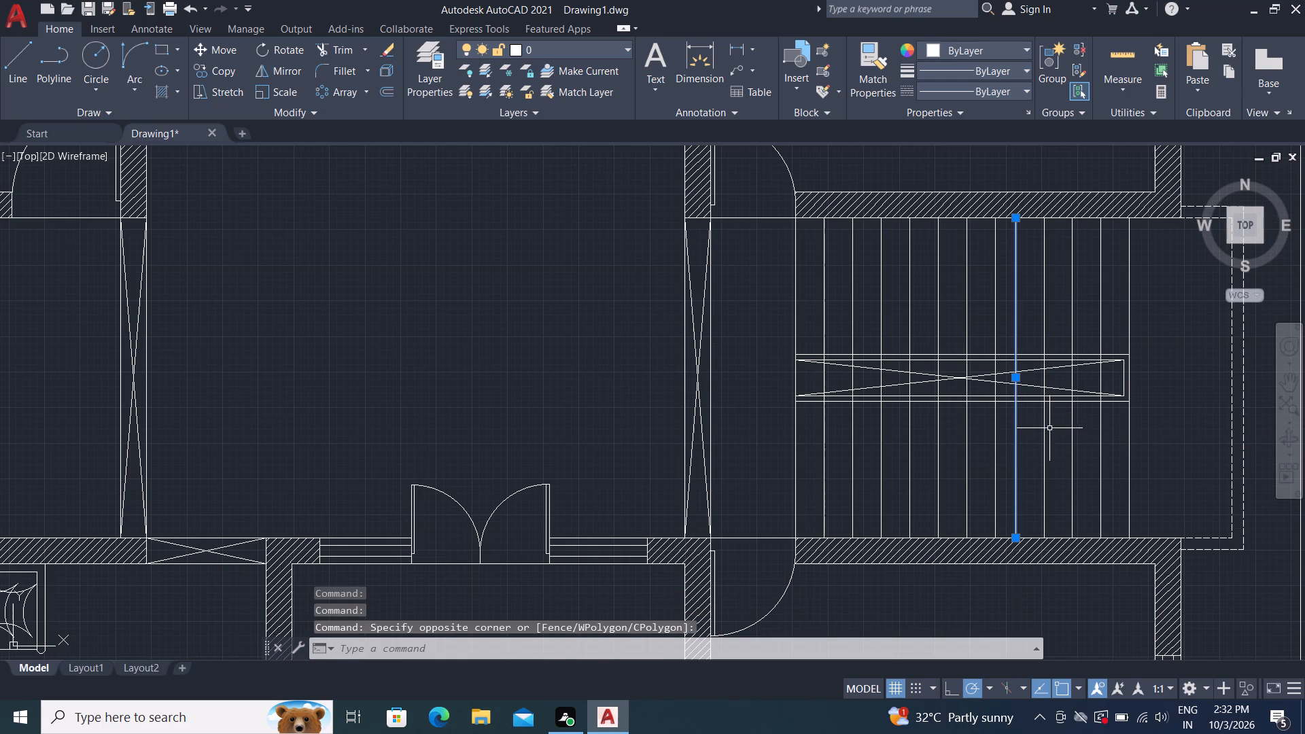
click(1044, 432)
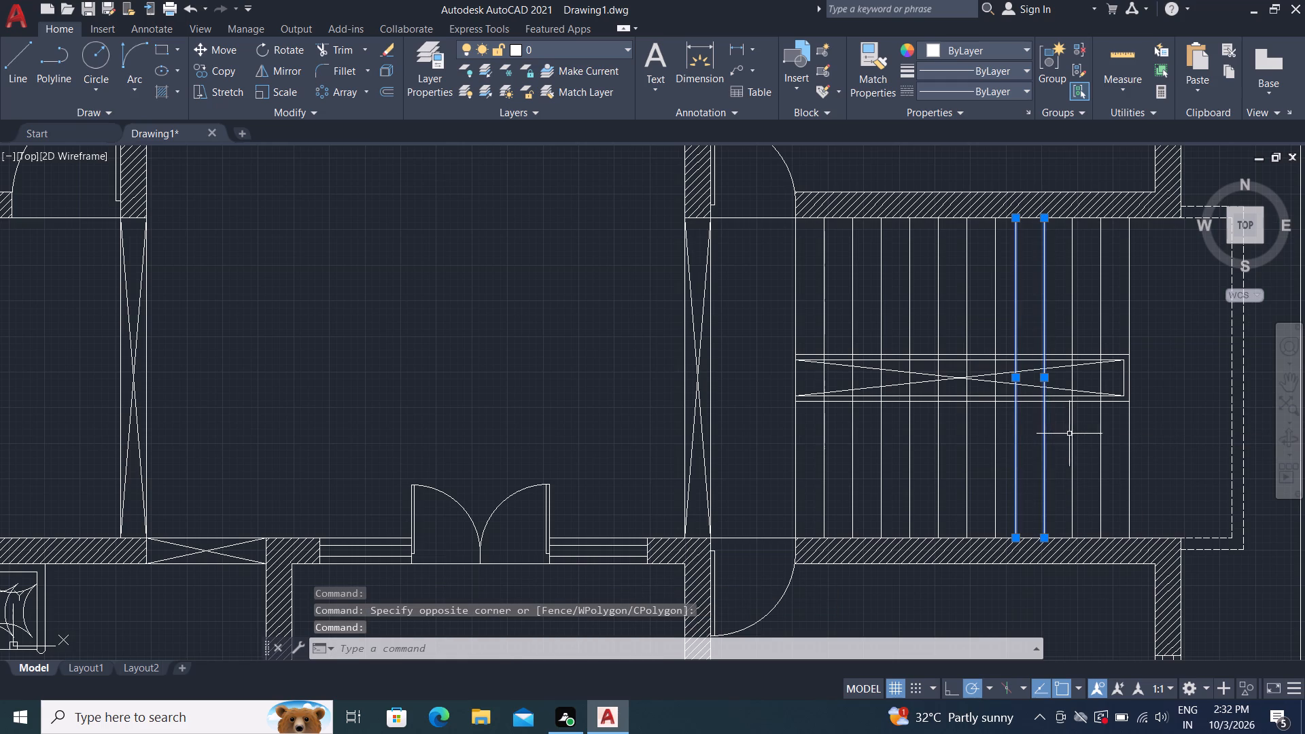
click(1070, 428)
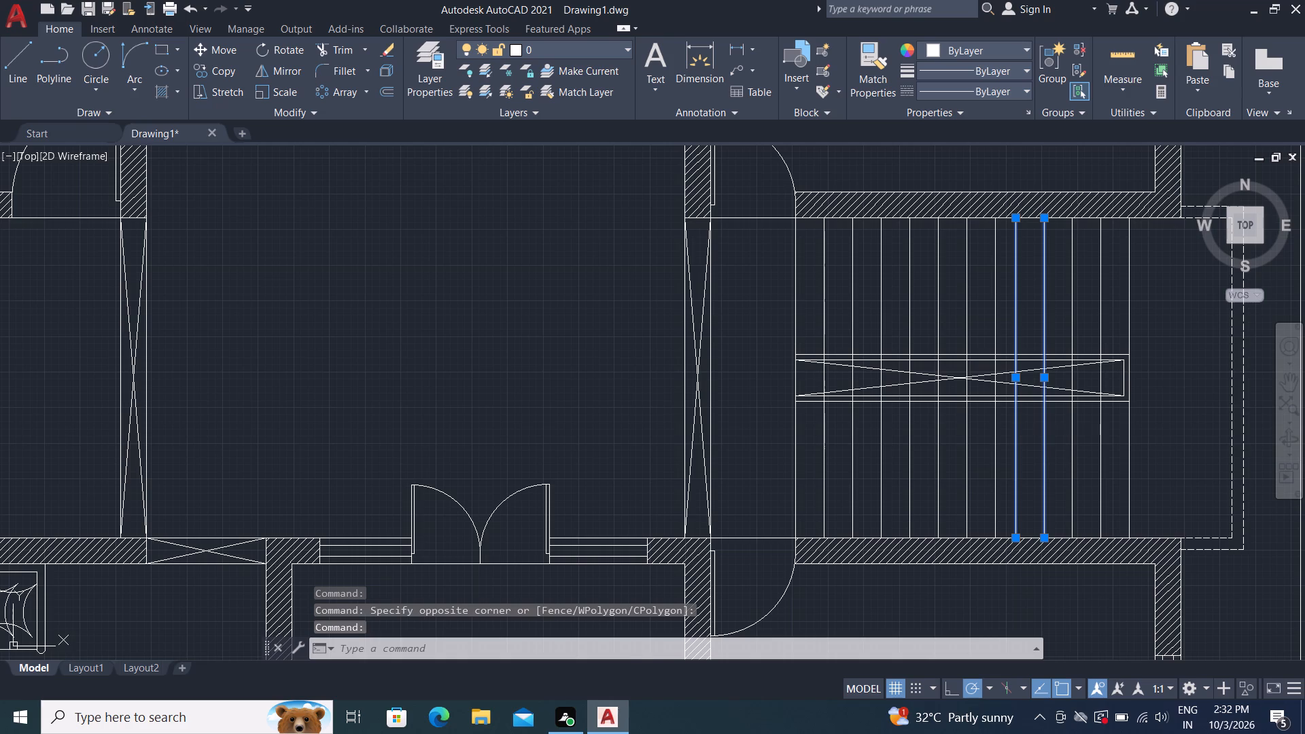
click(1075, 428)
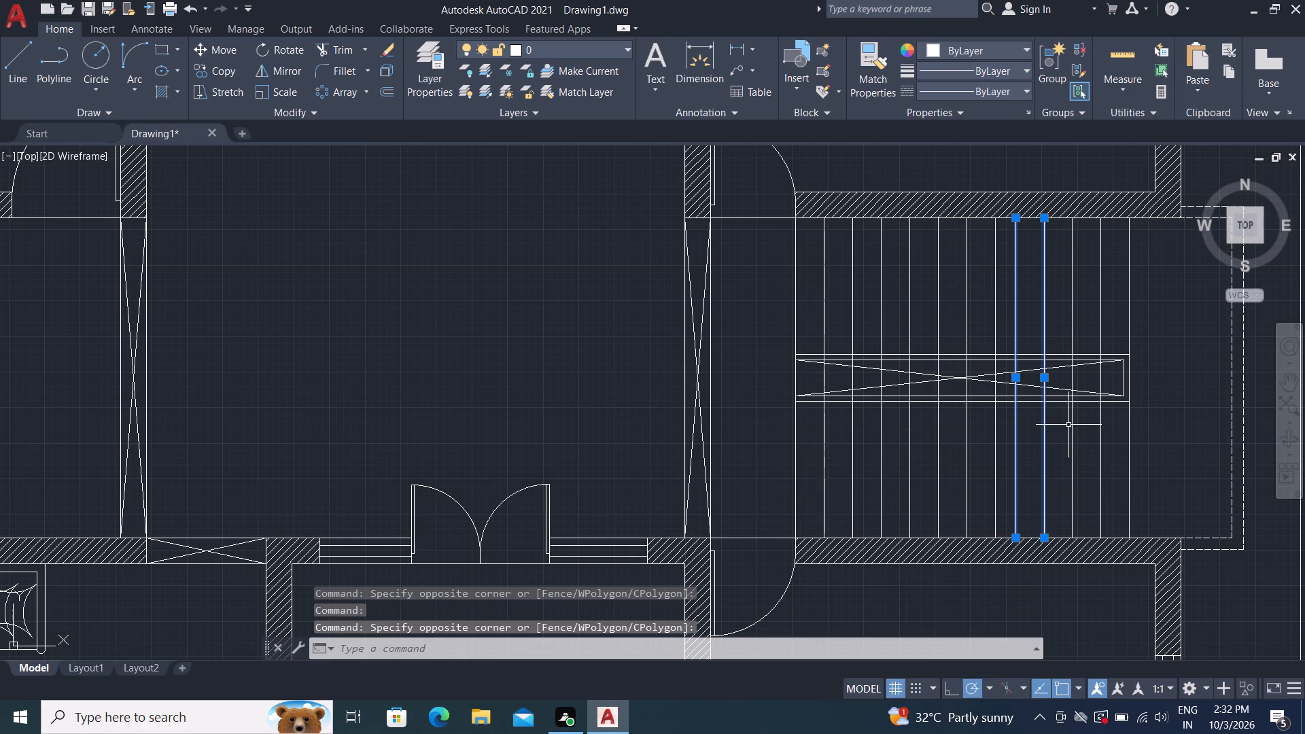
click(1073, 402)
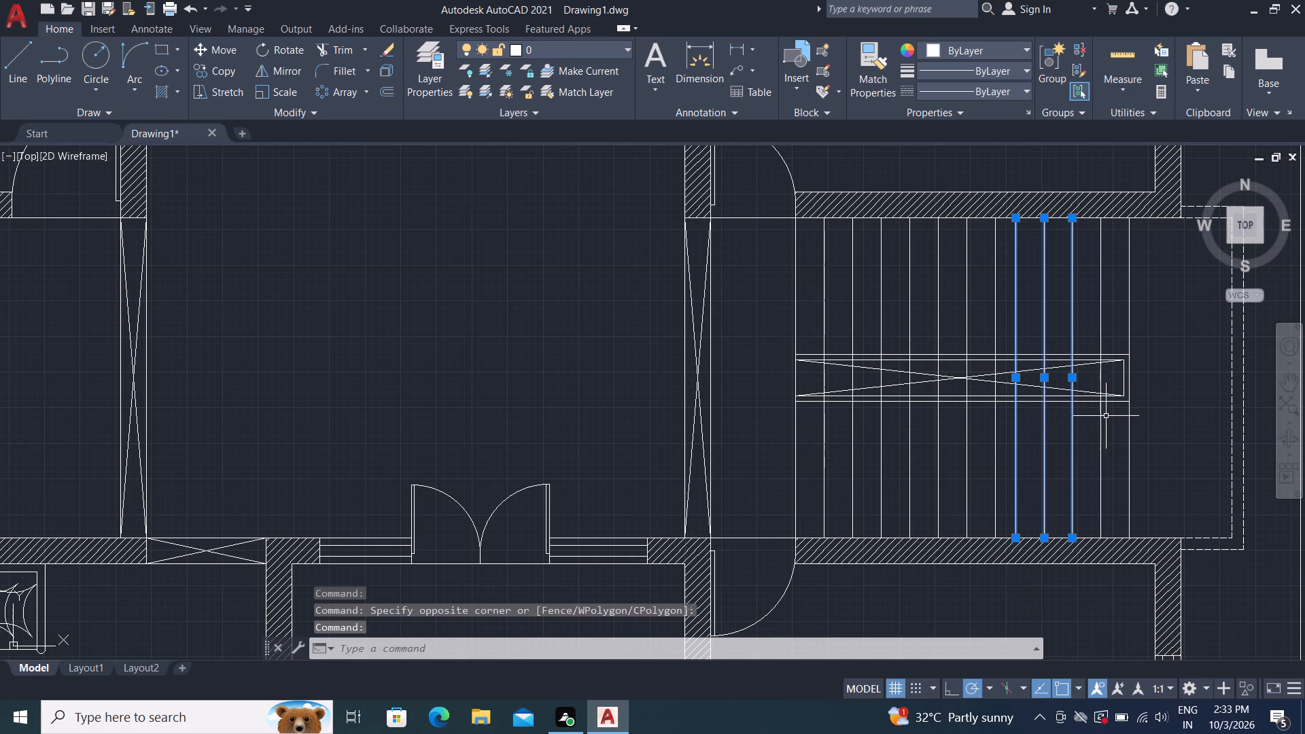
click(1098, 379)
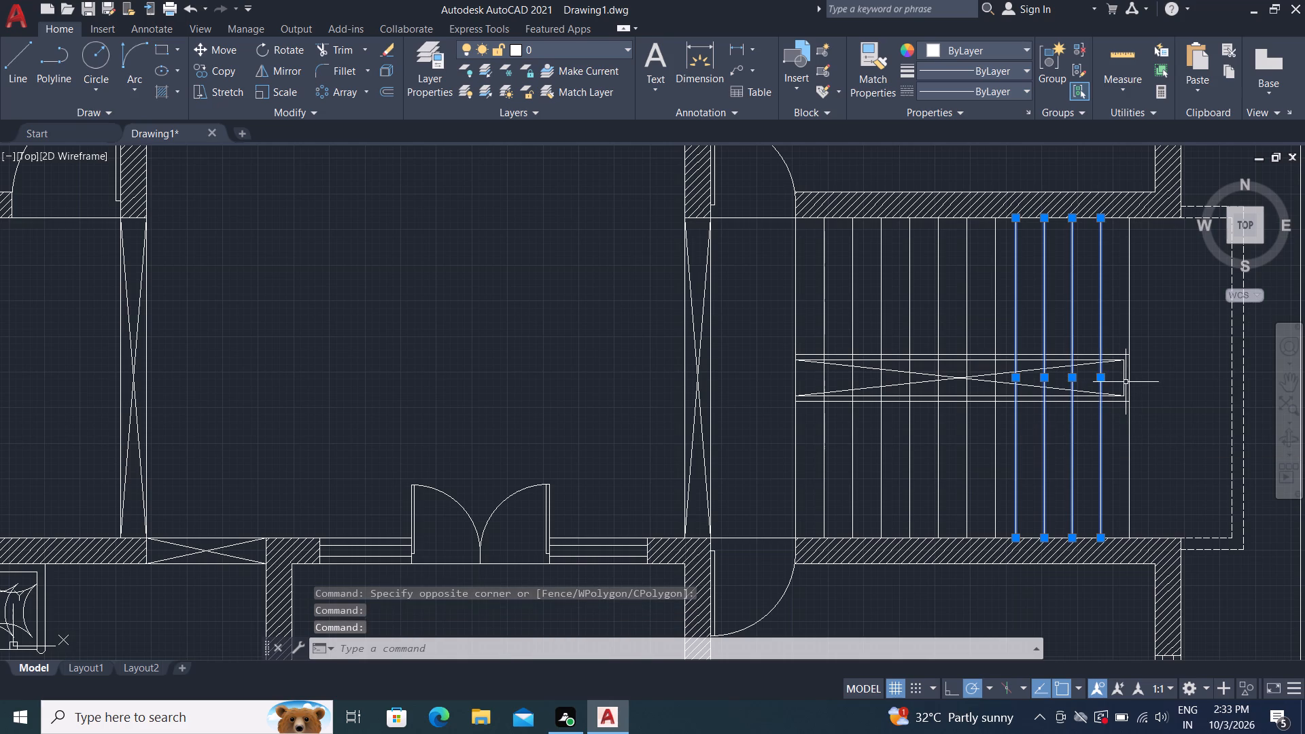
click(1130, 378)
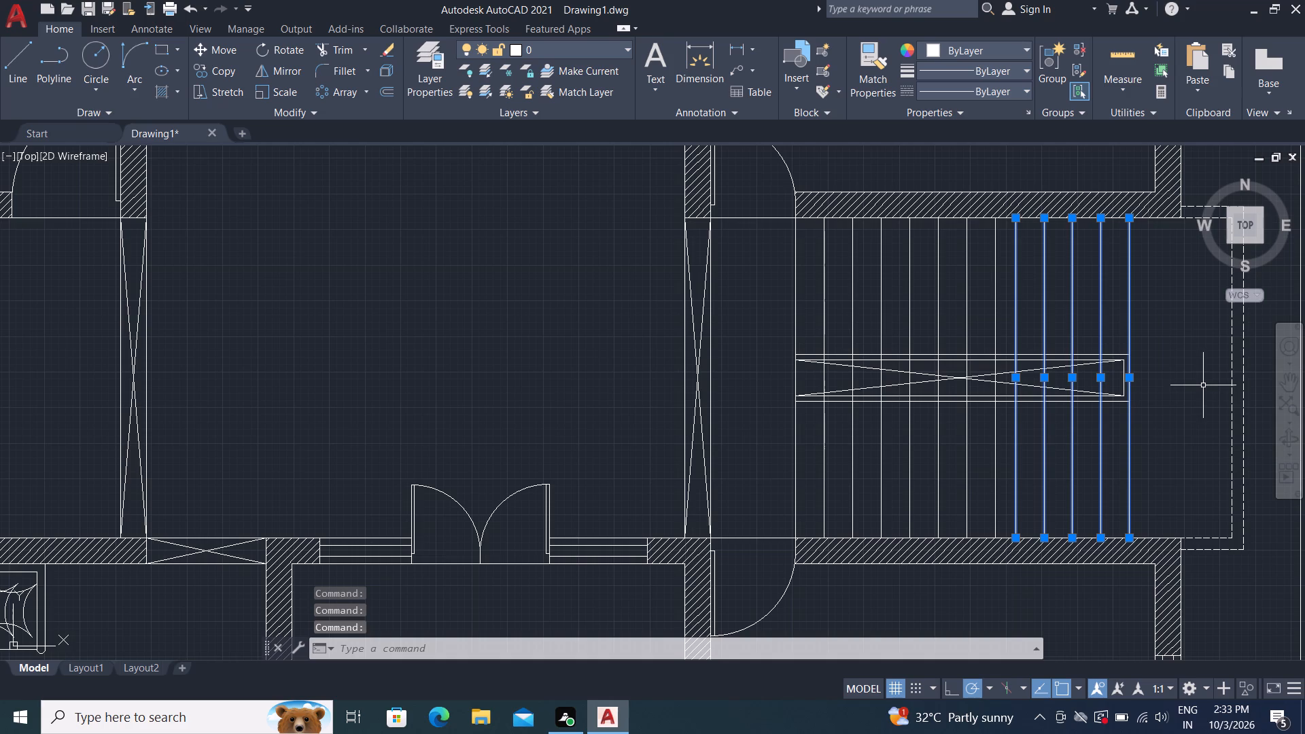
key(Delete)
key(o)
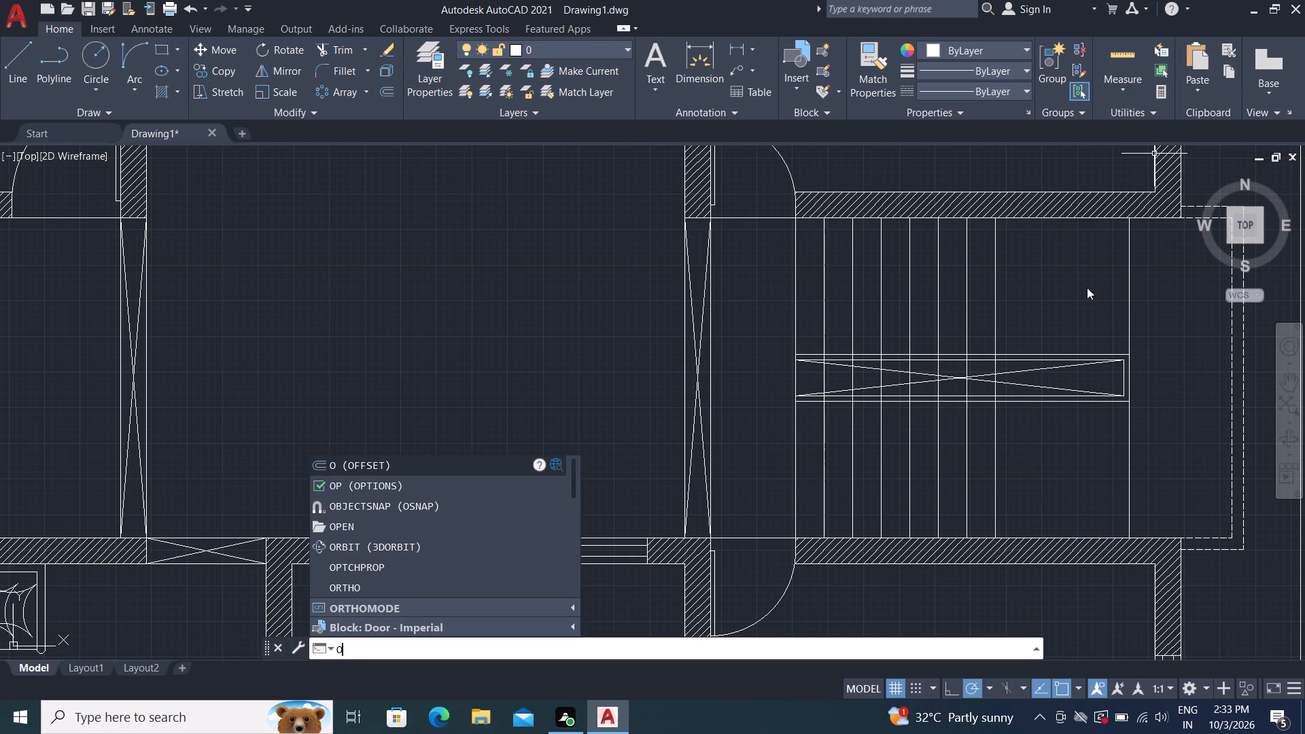
key(Escape)
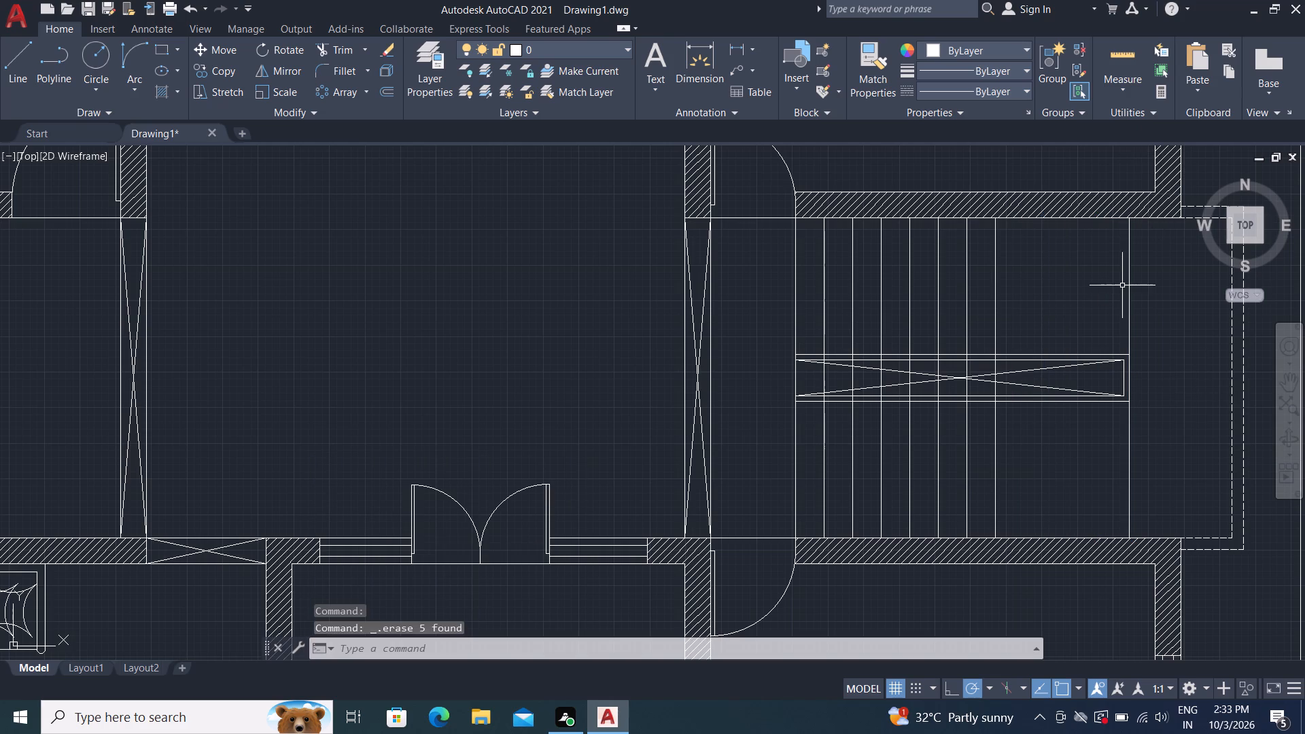
click(1128, 285)
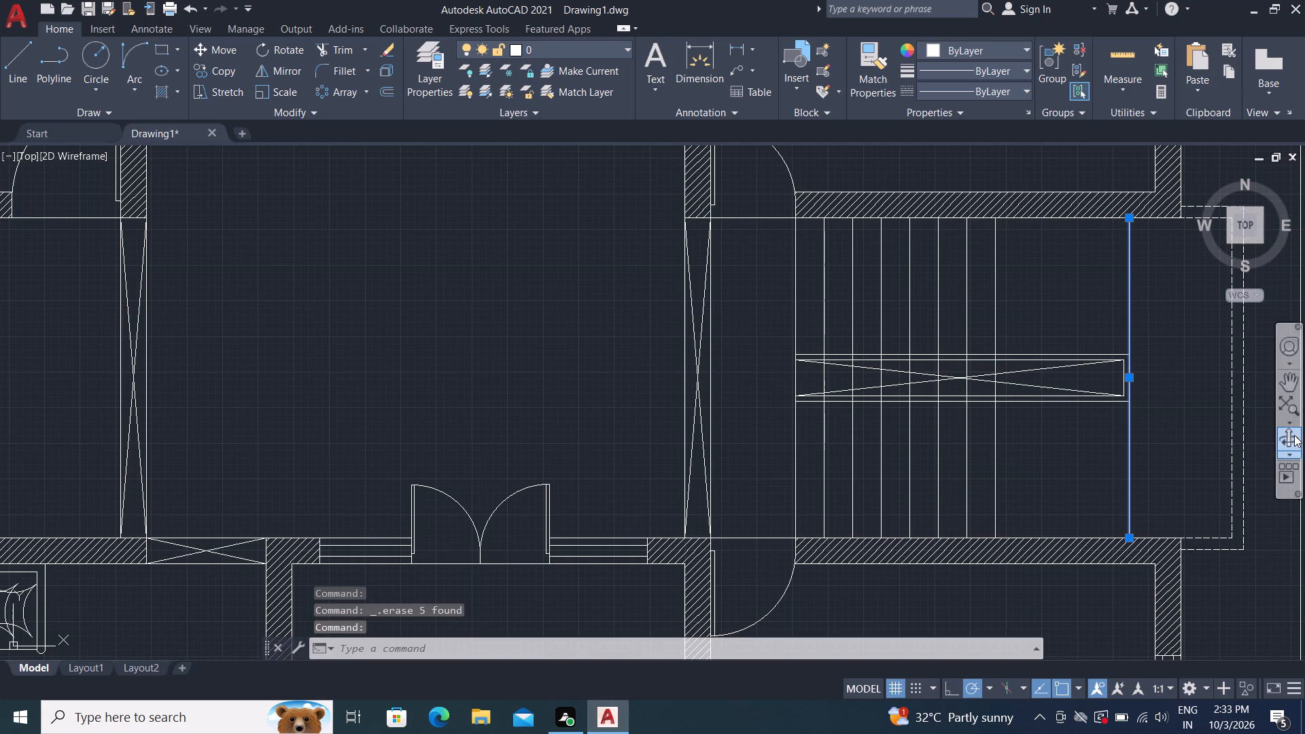
key(Delete)
Offset the easternmost remaining tread line 10" eastward repeatedly to add five evenly spaced tread lines.
key(o)
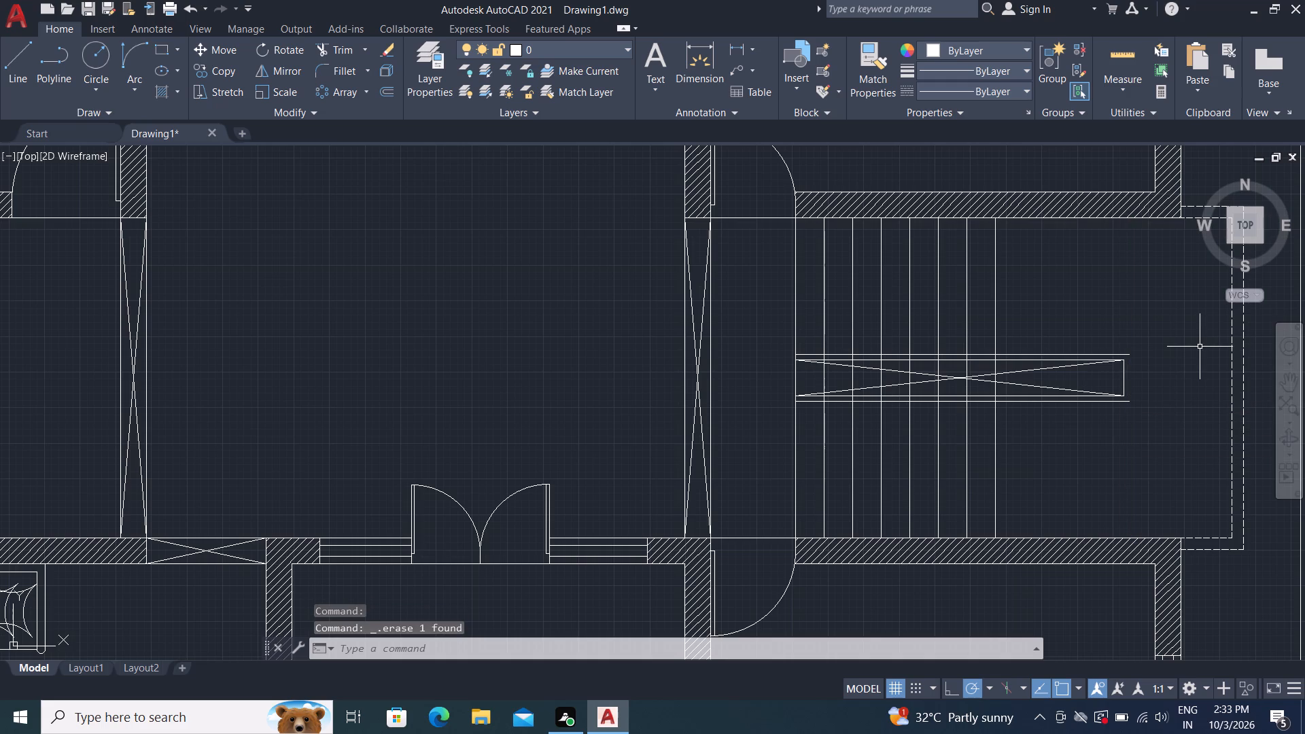
key(space)
key(space)
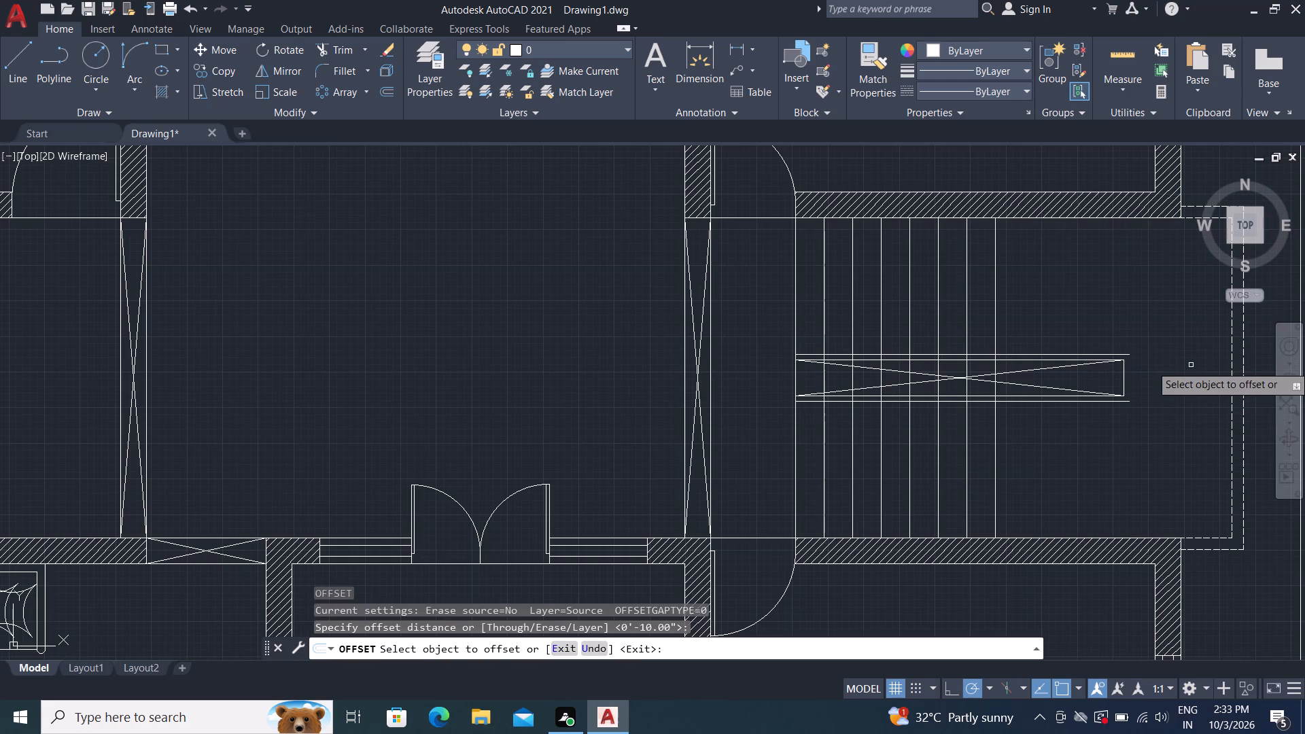
click(996, 388)
click(1051, 389)
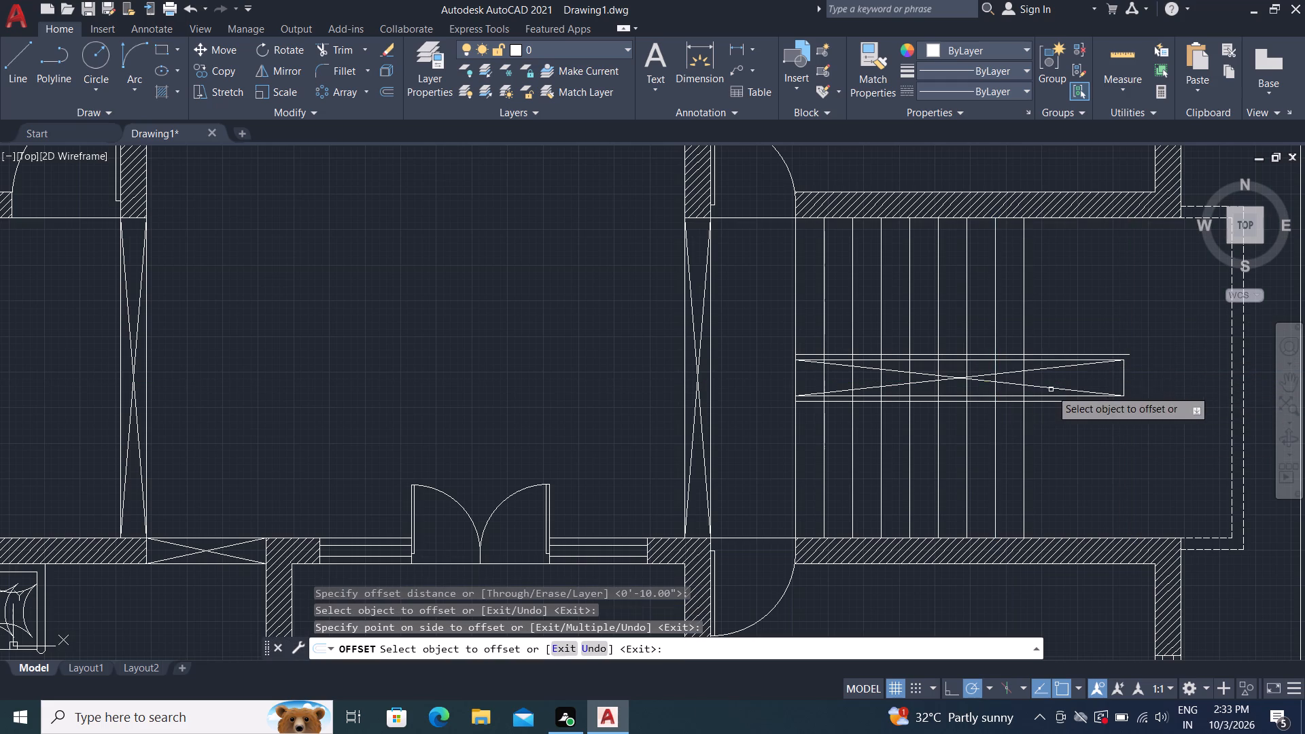
click(1024, 262)
click(1127, 299)
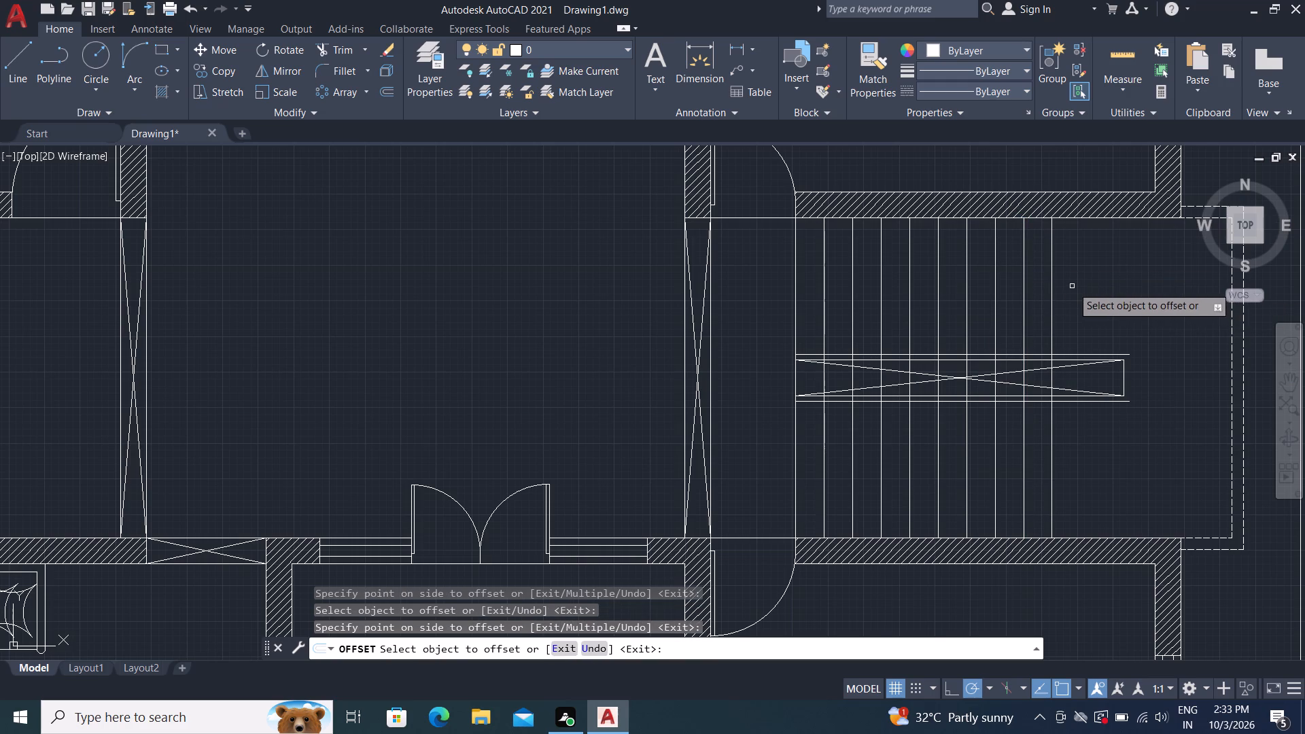
click(1053, 286)
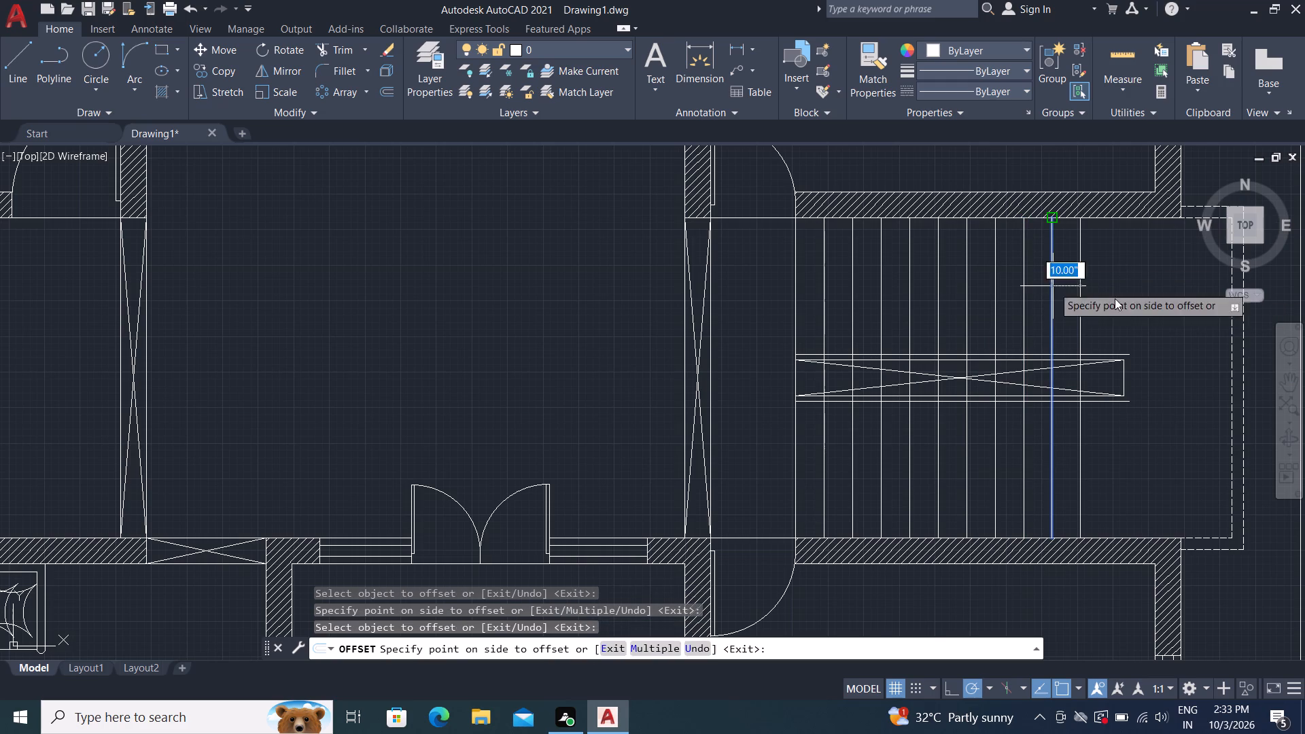
click(1115, 298)
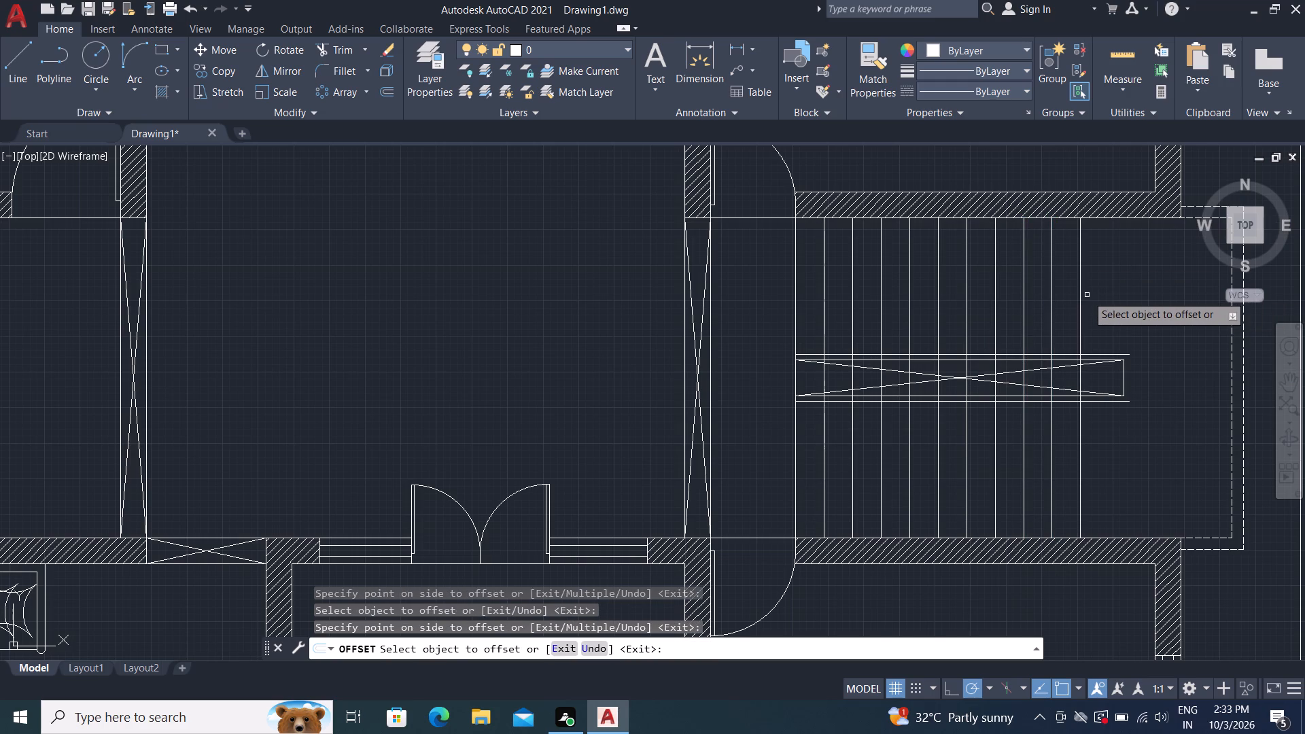
click(1087, 295)
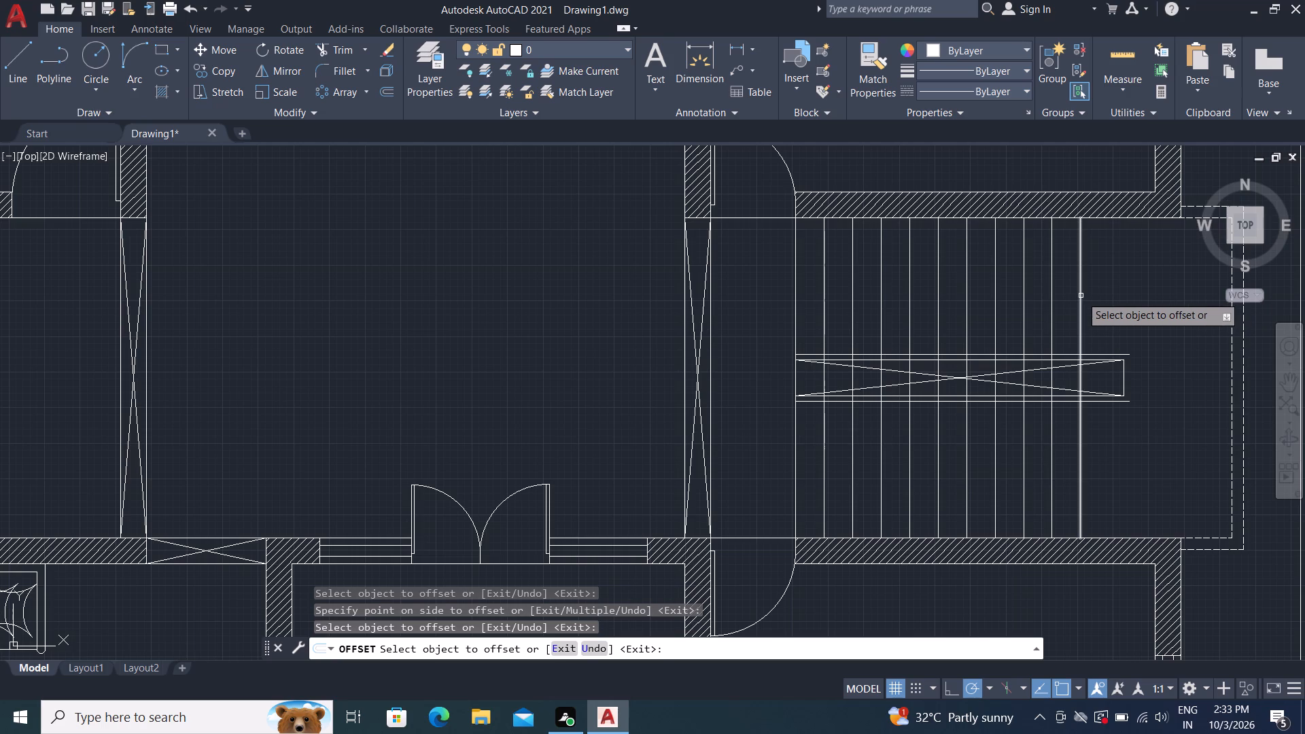
click(1081, 296)
click(1147, 303)
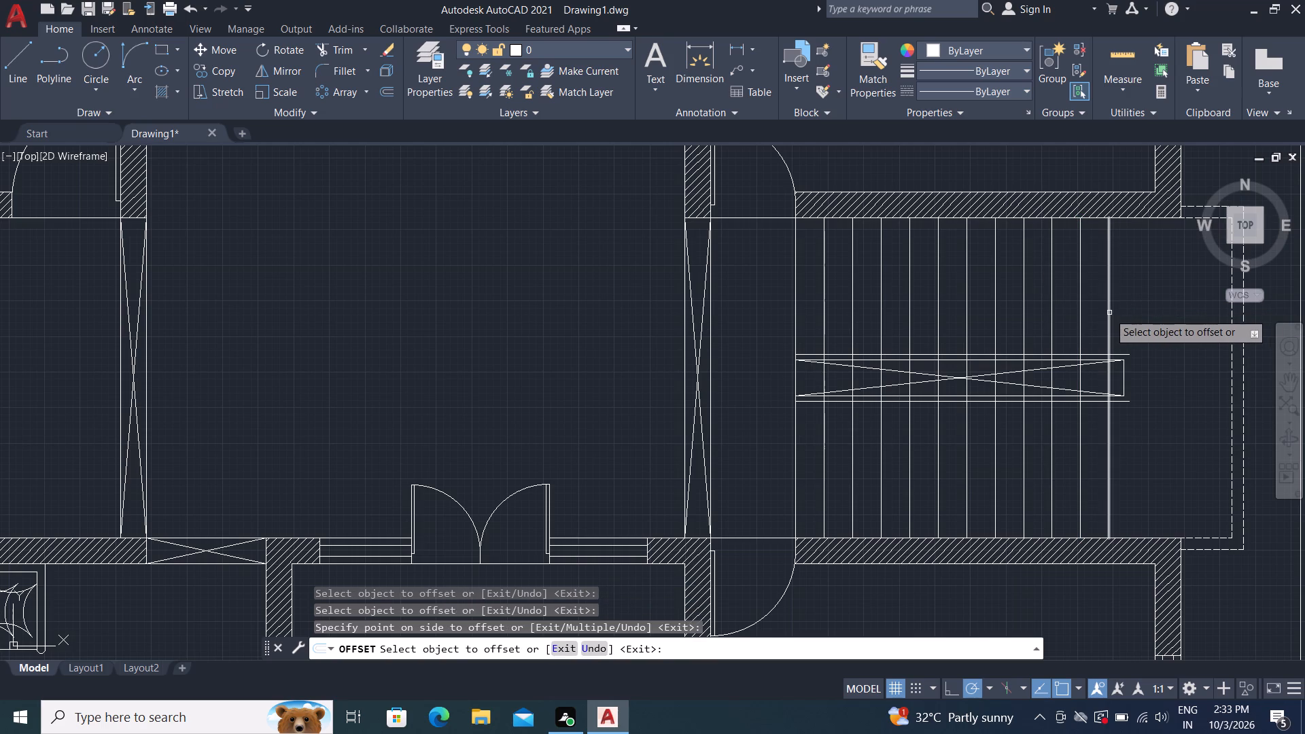
click(1107, 313)
click(1176, 327)
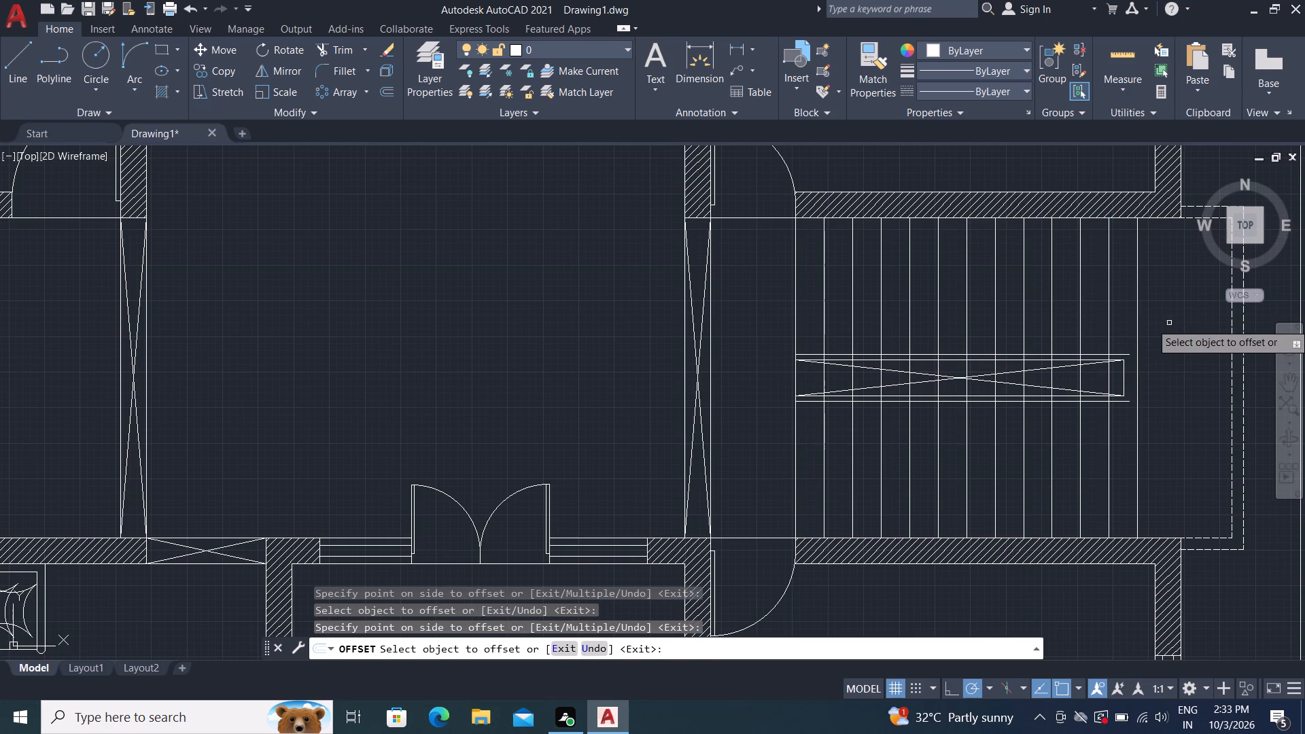
key(Escape)
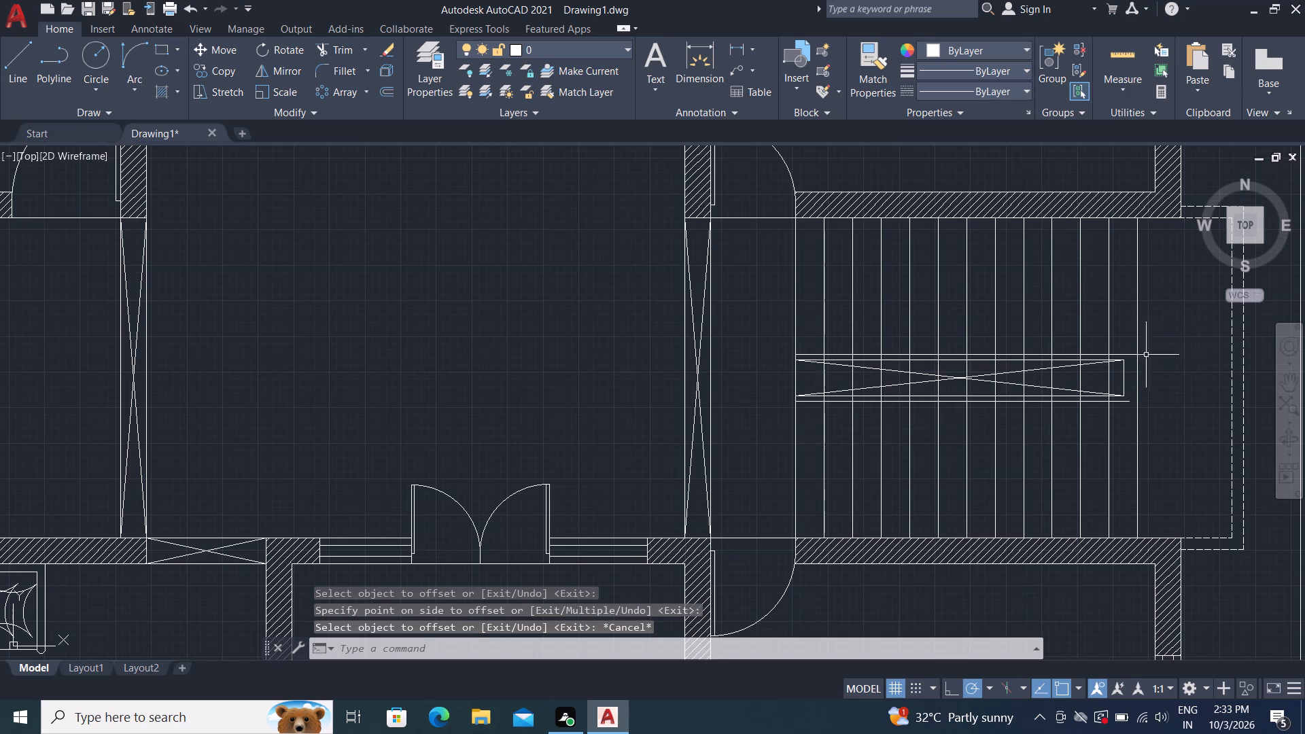
Extend the central strip's two outer horizontal lines east to meet the new easternmost tread line.
text(EX)
key(space)
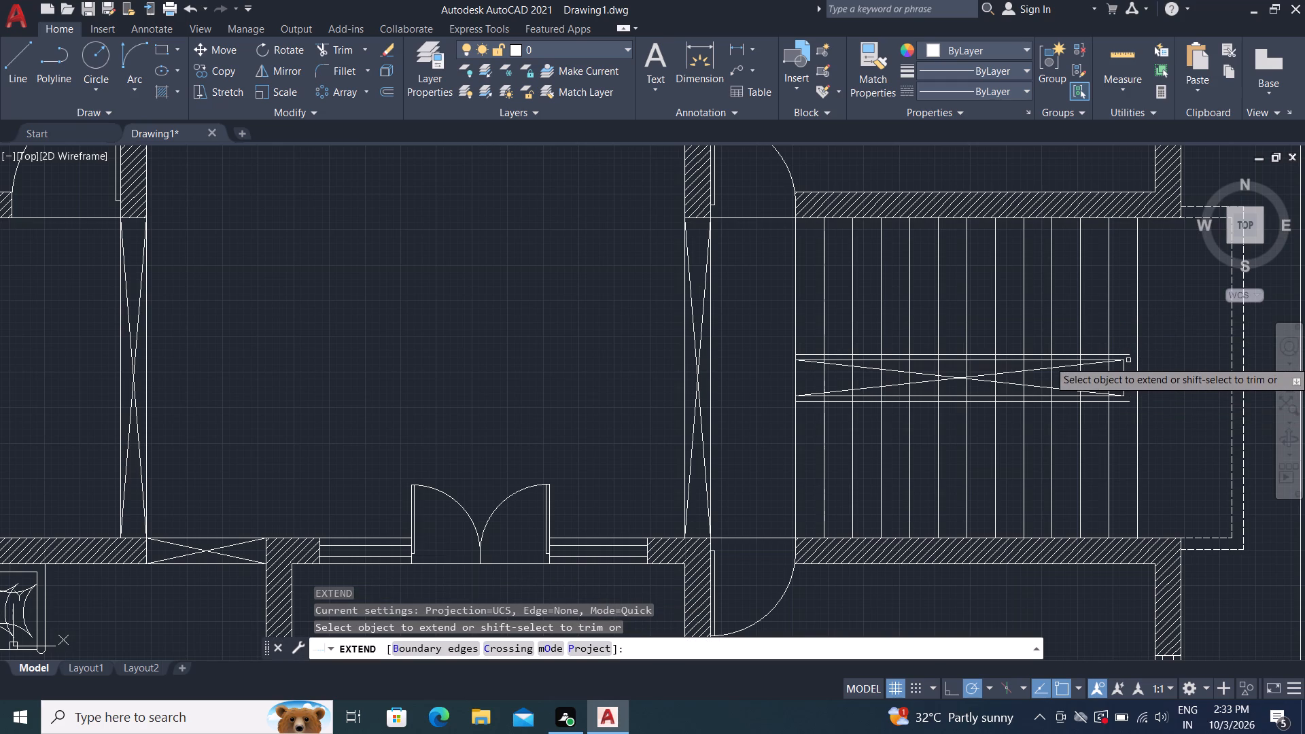
click(1119, 356)
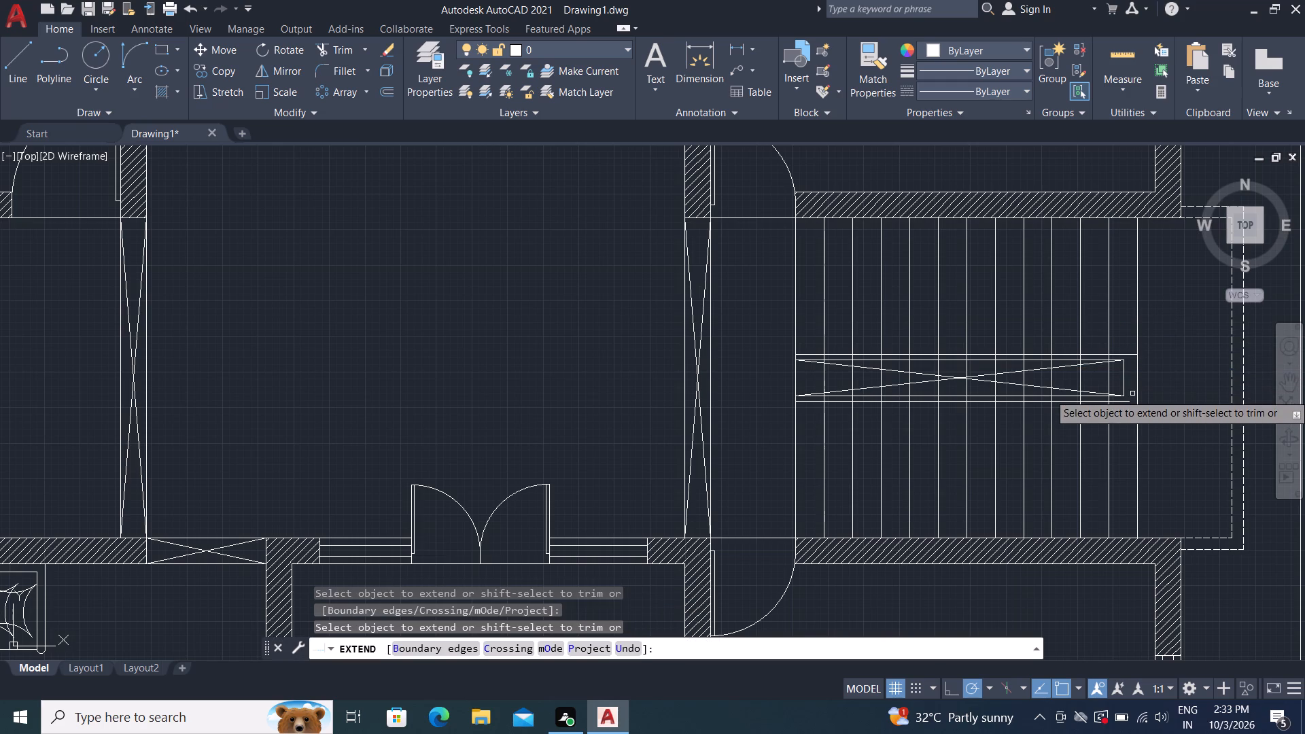
click(1124, 405)
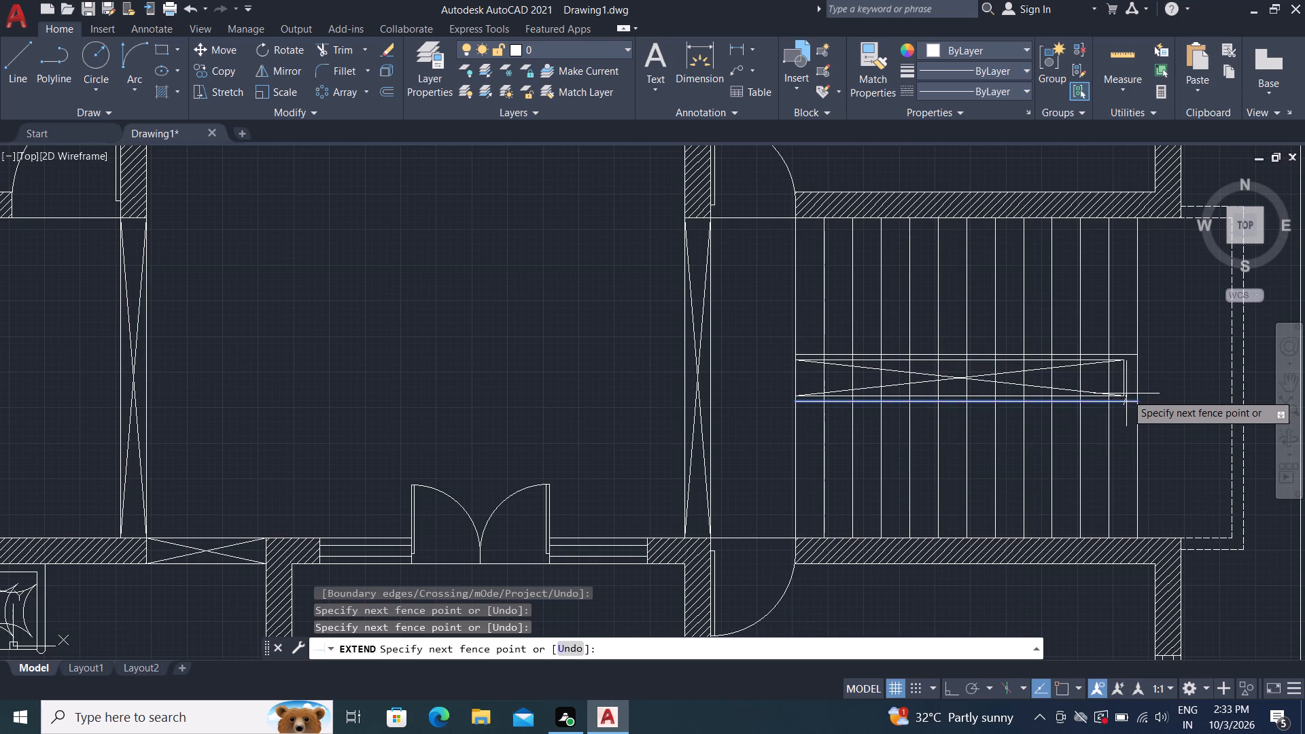
scroll(1126, 392, up, 3)
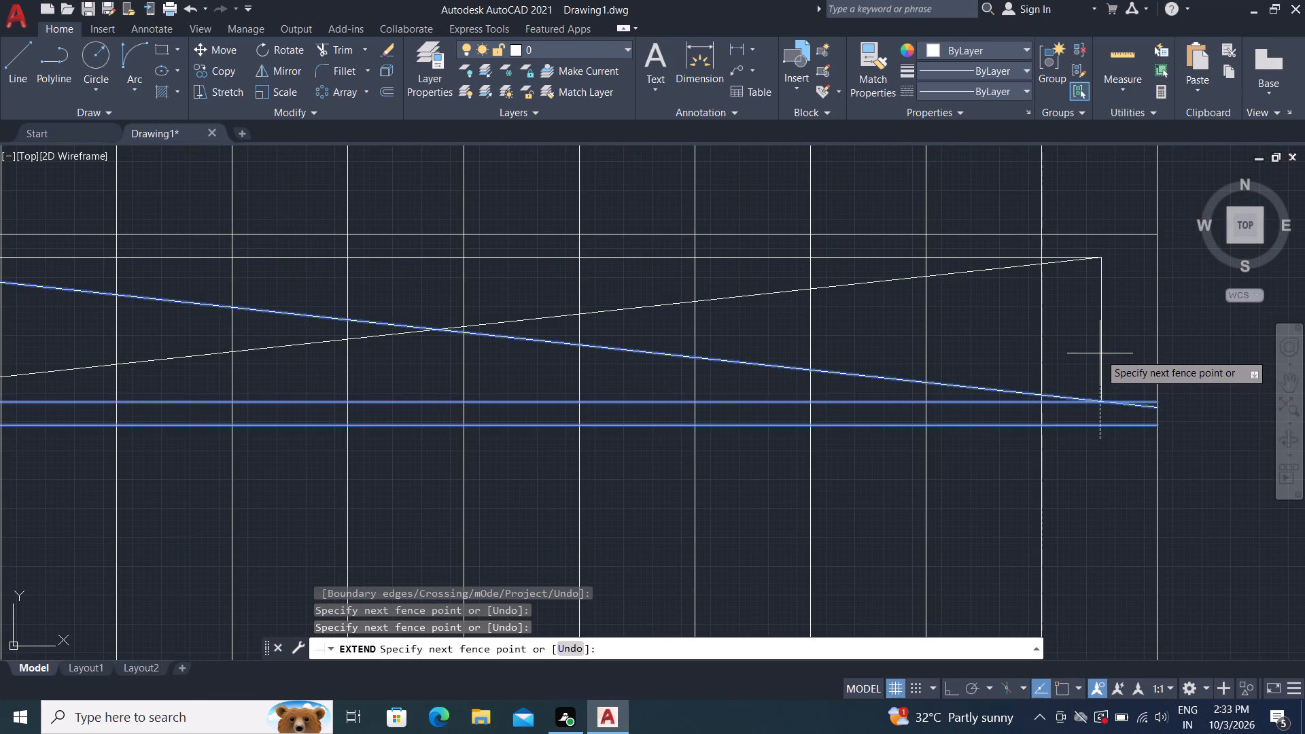
key(Escape)
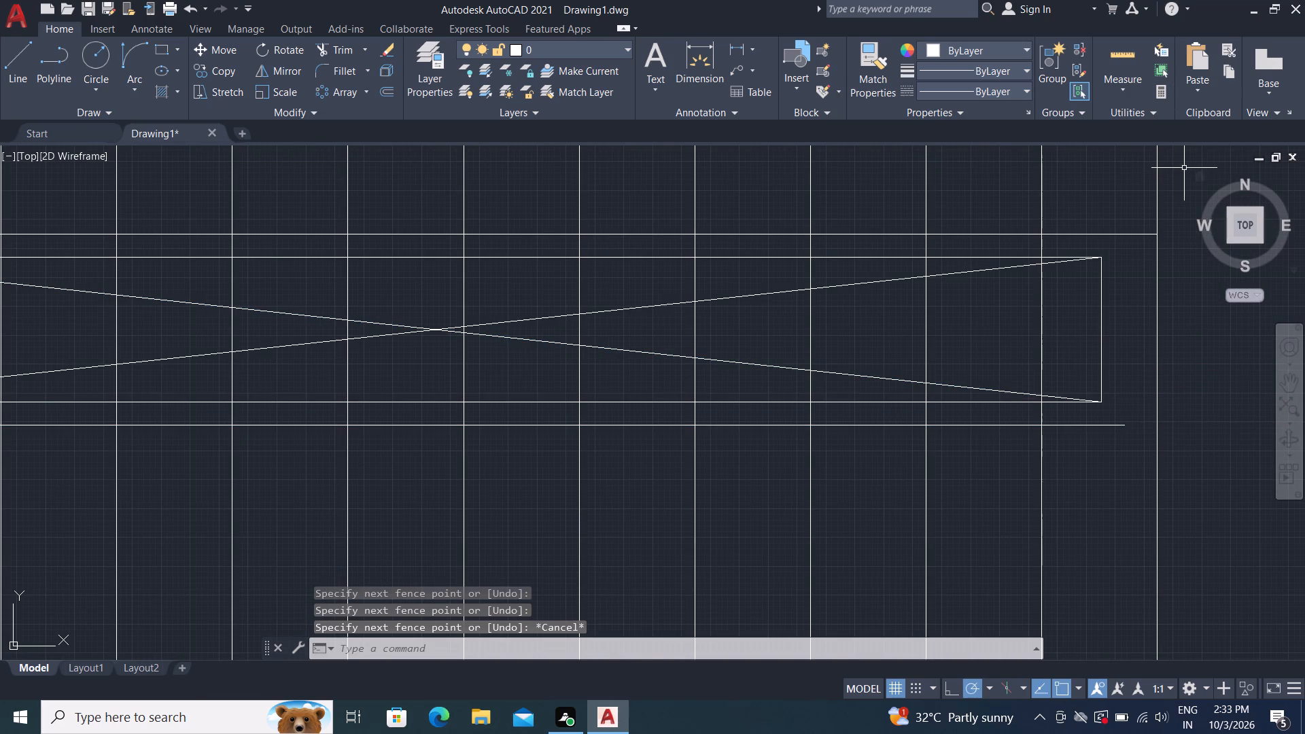
key(e)
key(x)
key(space)
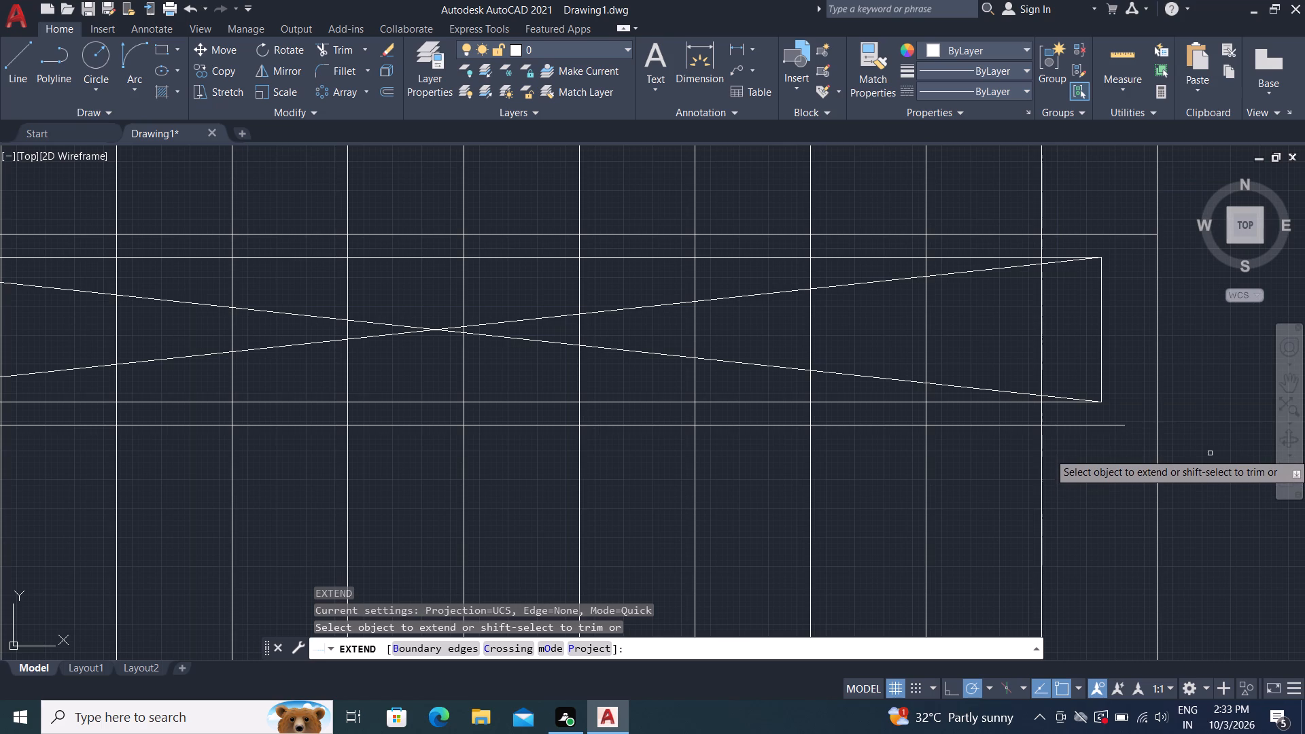
click(1102, 425)
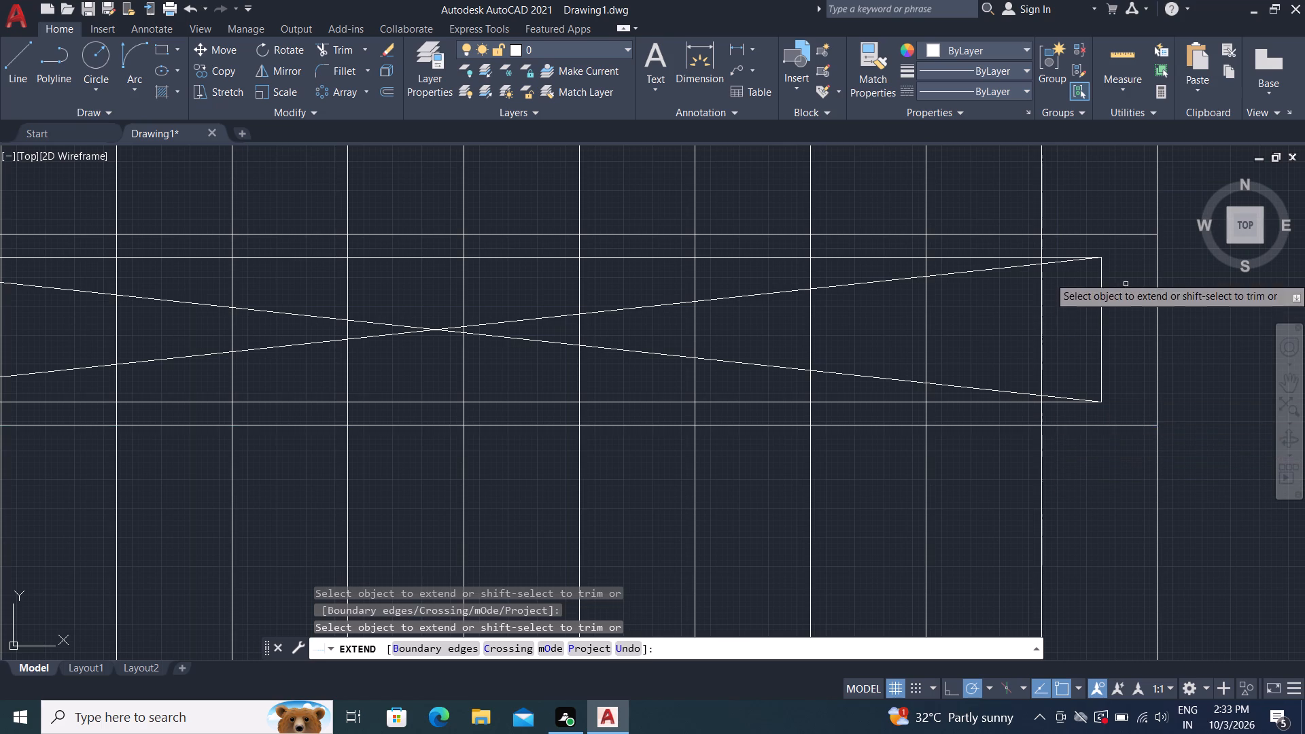
Check the spacing of the strip's double lines and offset the easternmost tread line 2" westward.
click(1128, 49)
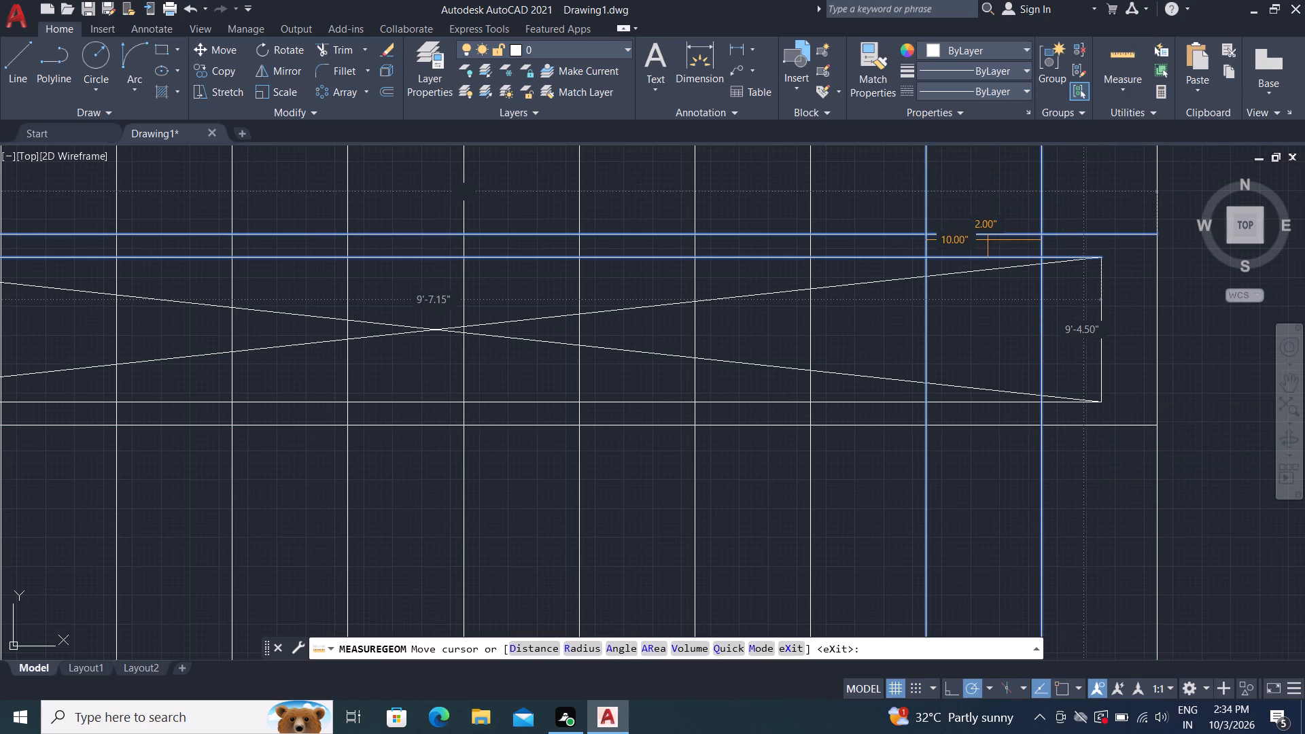
key(Escape)
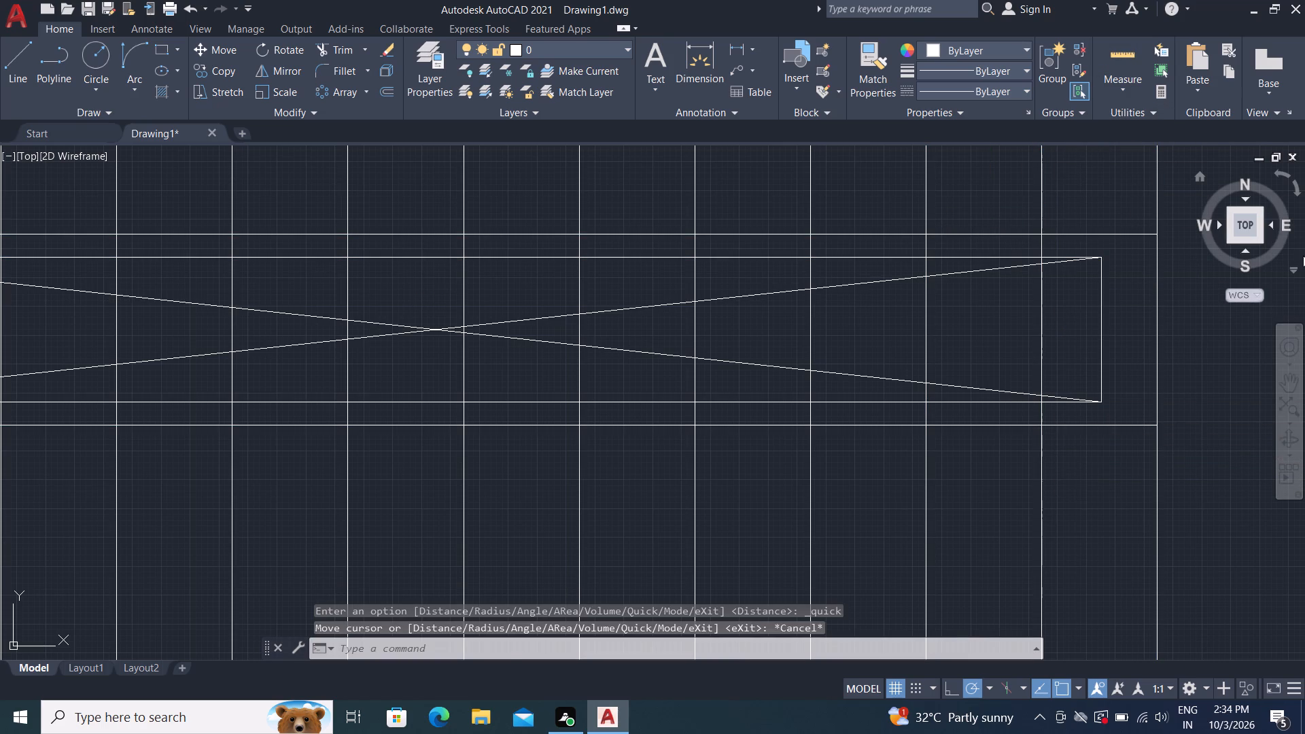
key(o)
key(space)
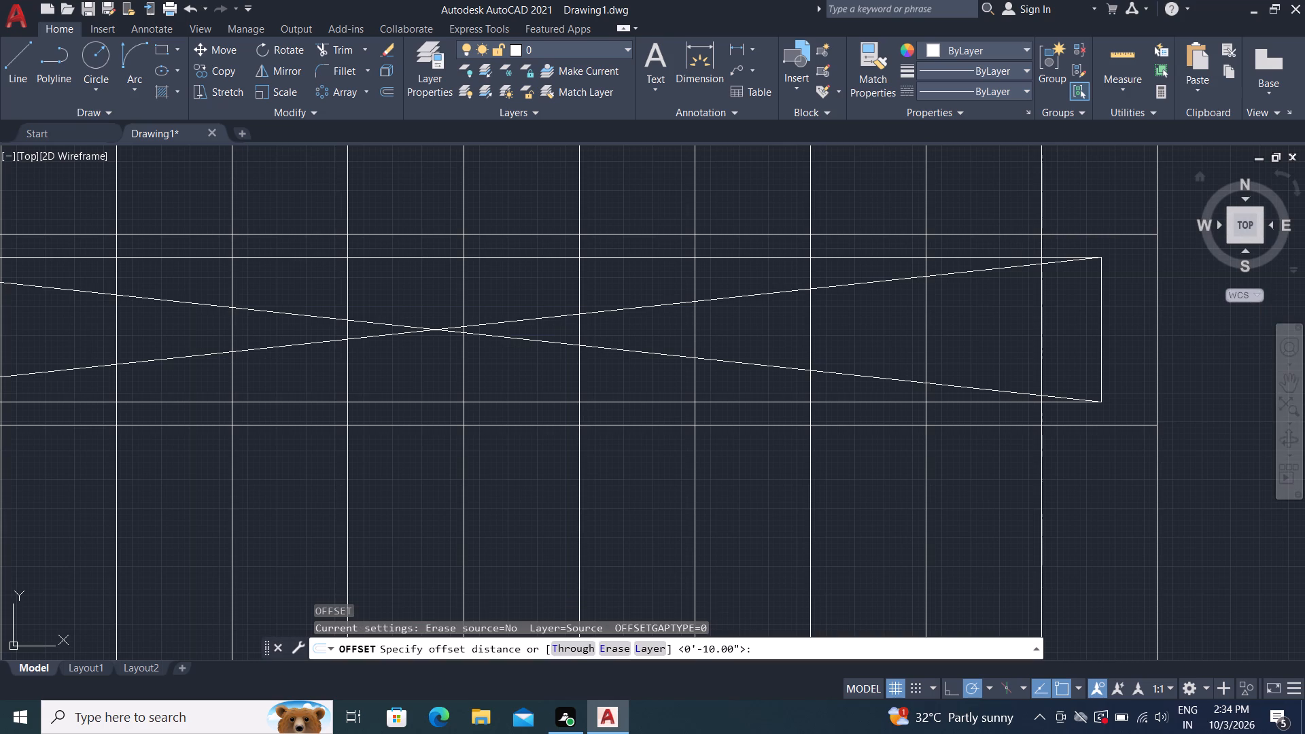
key(2)
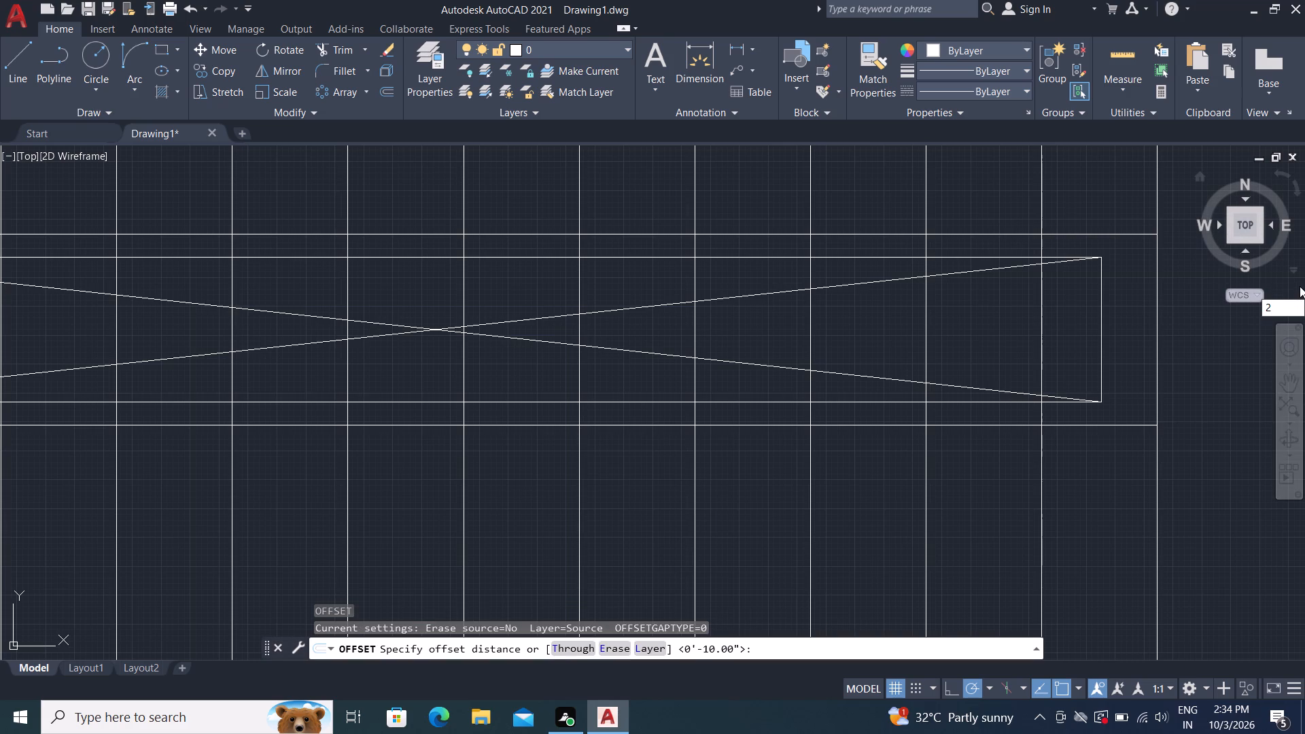
key(shift+quotedbl)
key(Return)
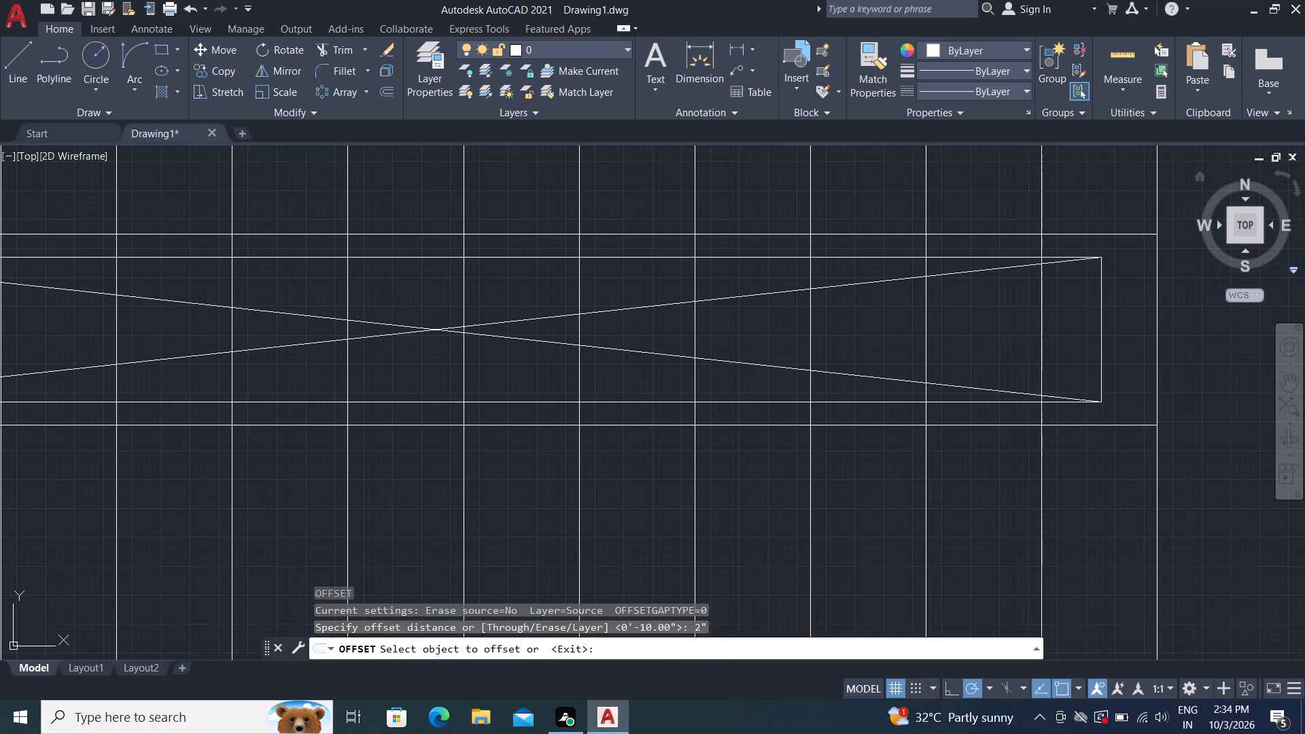
click(1158, 328)
click(1130, 330)
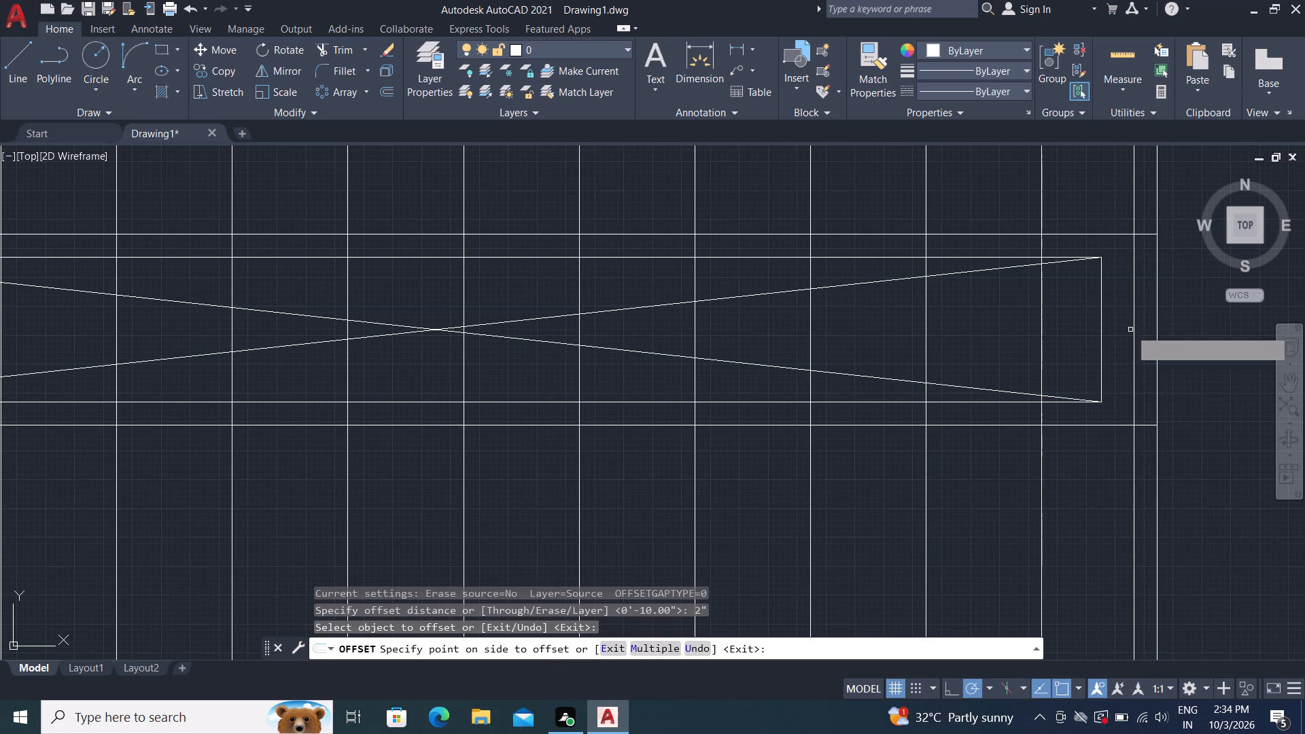
Trim the new 2" offset line where it runs north and south beyond the central strip's outer horizontal lines.
key(Escape)
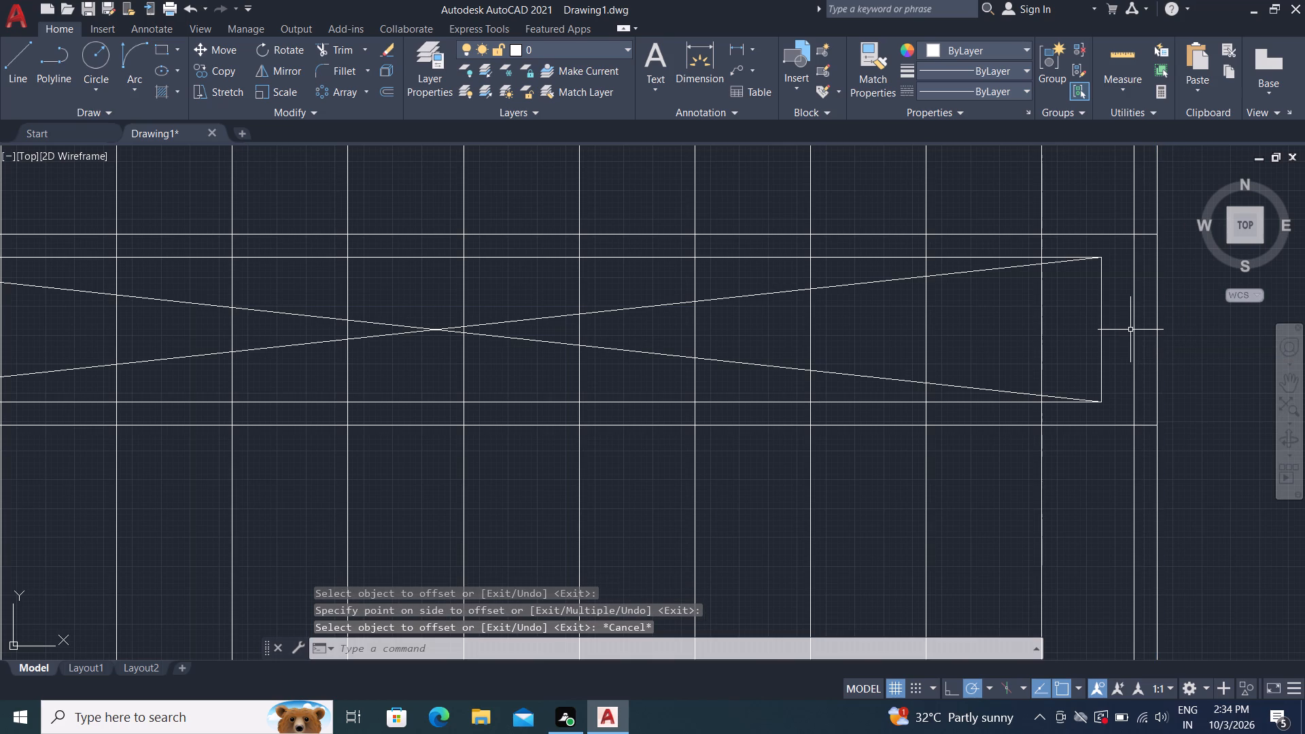
text(TR)
key(space)
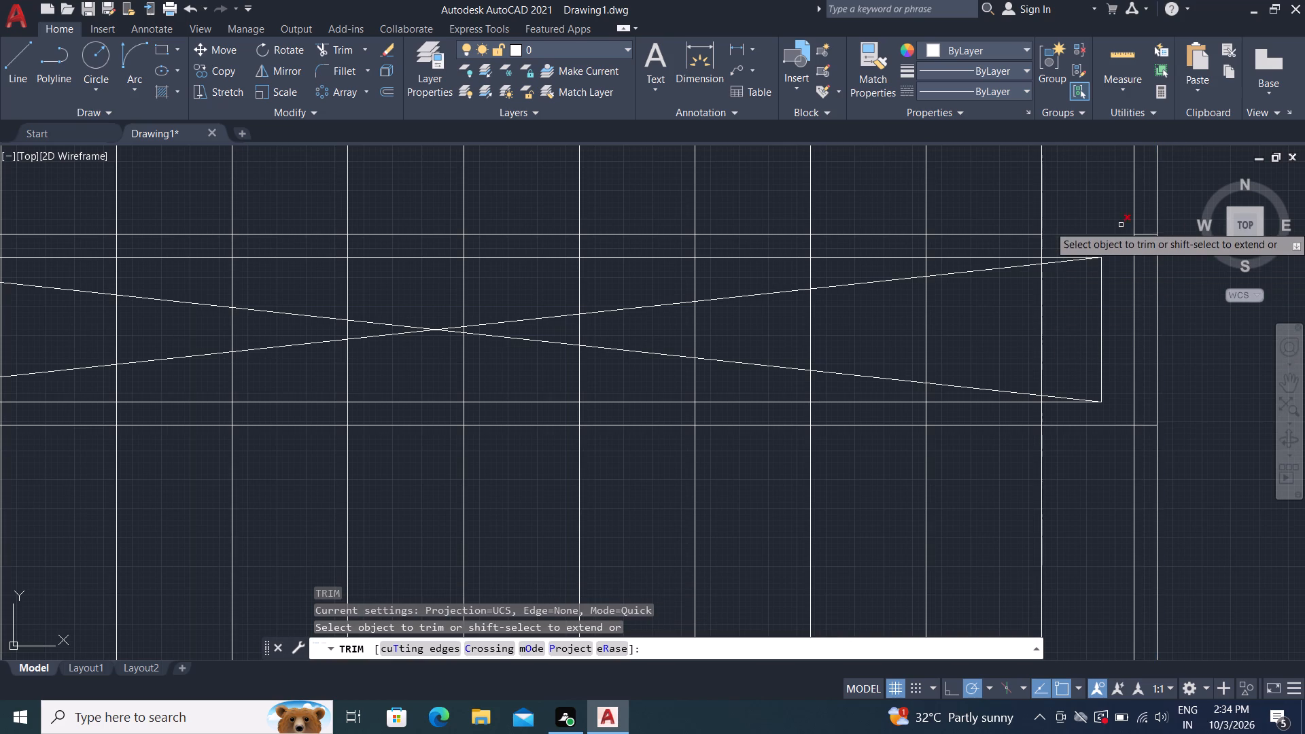
click(1135, 221)
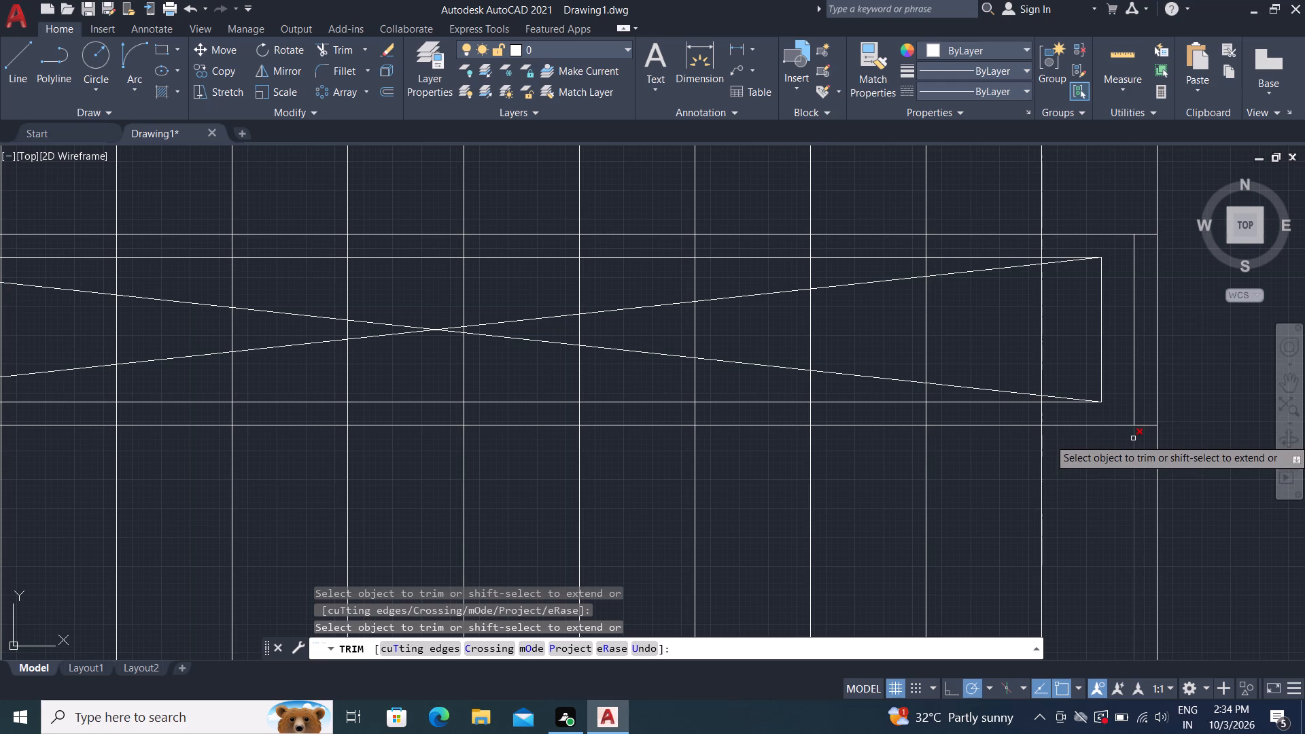
click(1133, 438)
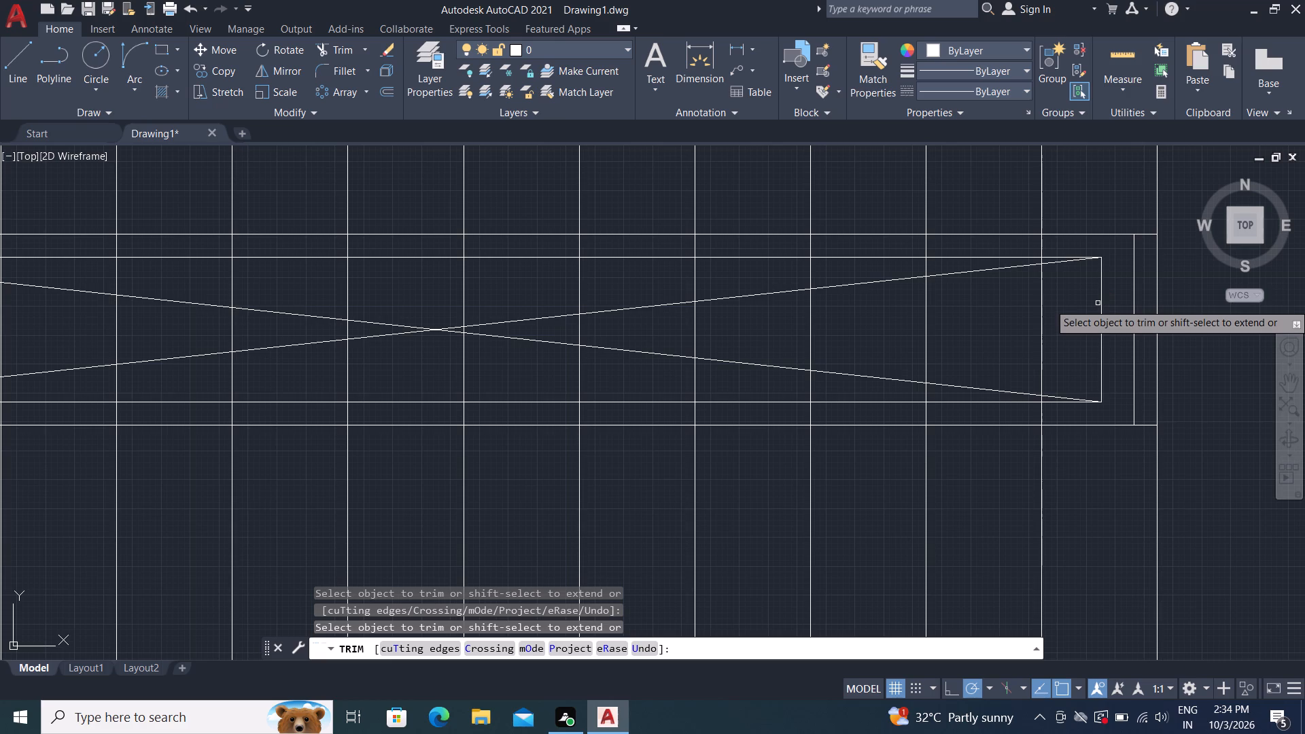
key(Escape)
Extend the central strip's two inner horizontal lines east to the new inner end line.
text(EX)
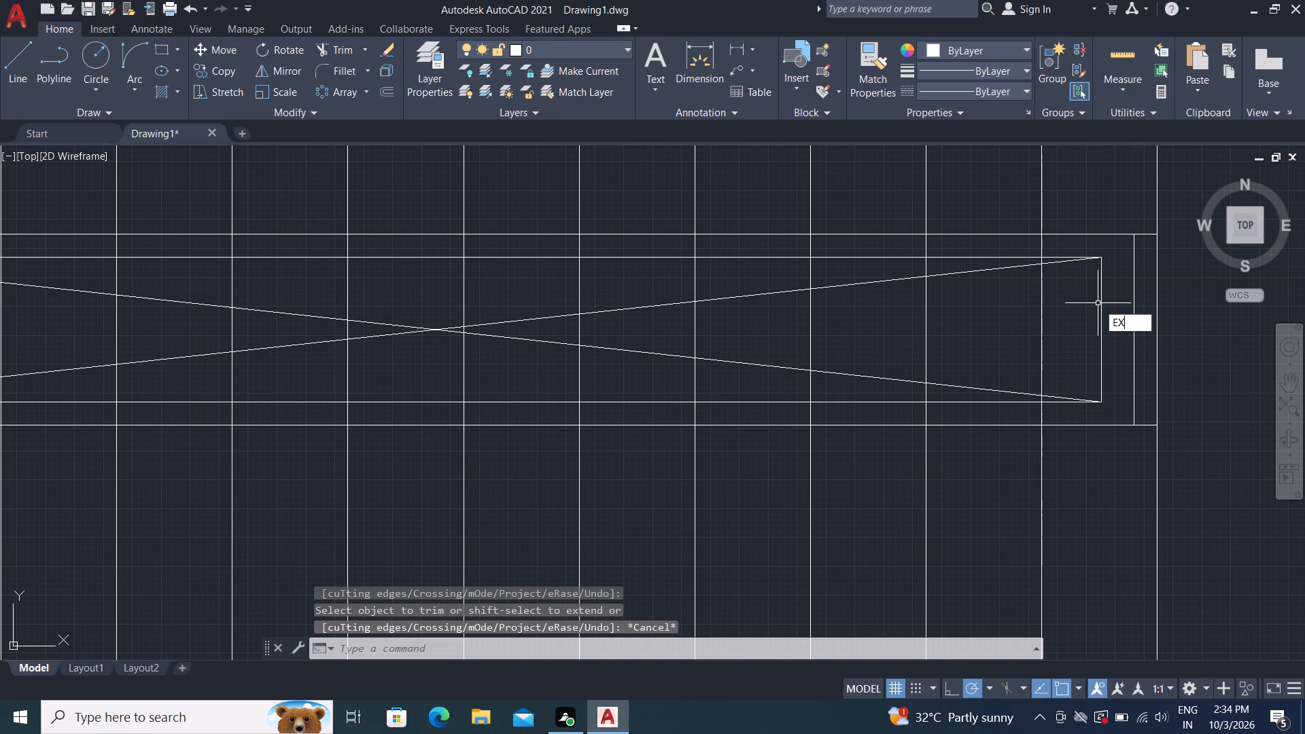
key(space)
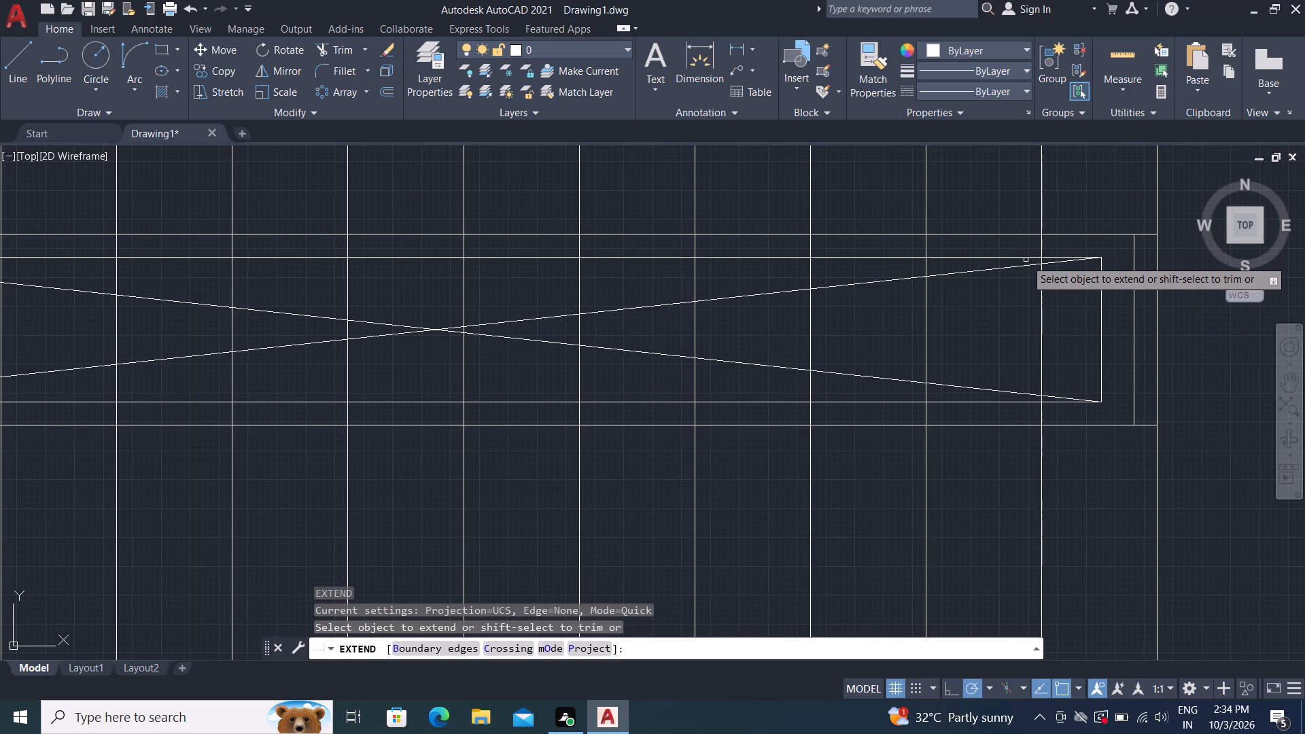
click(1024, 256)
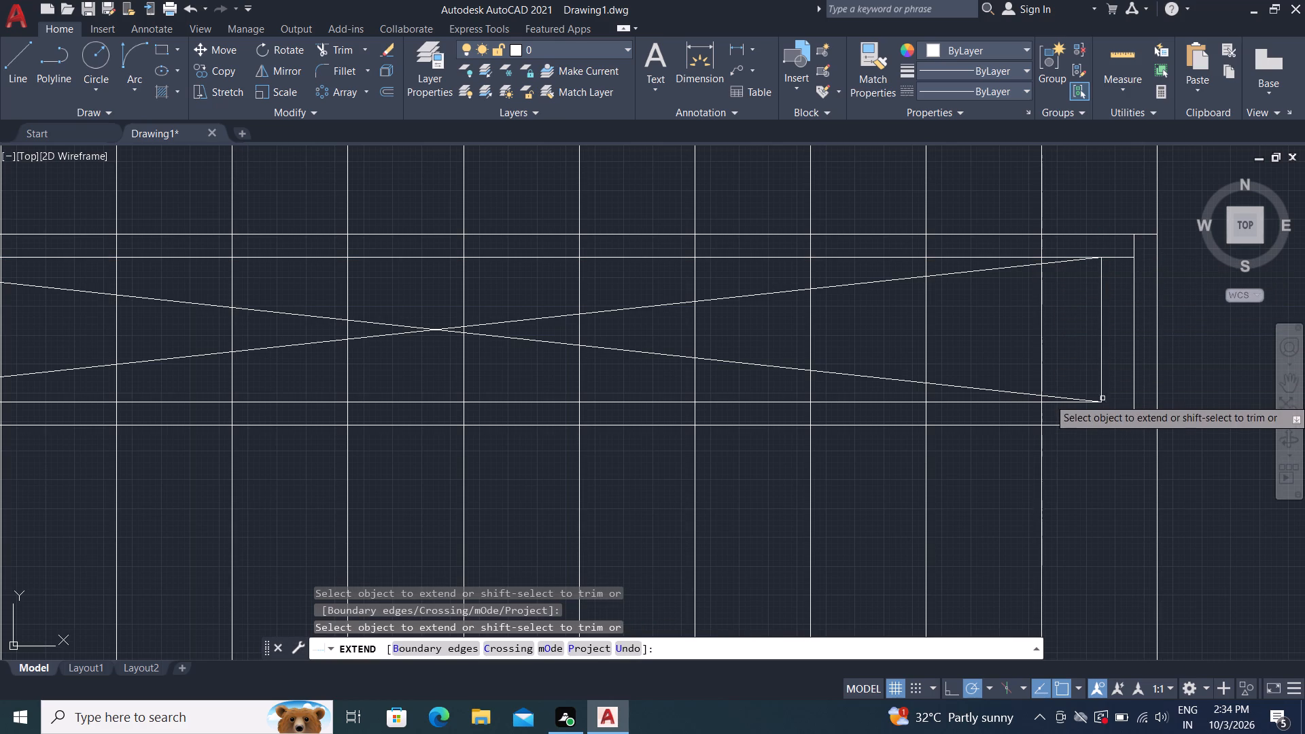
click(1056, 404)
key(Escape)
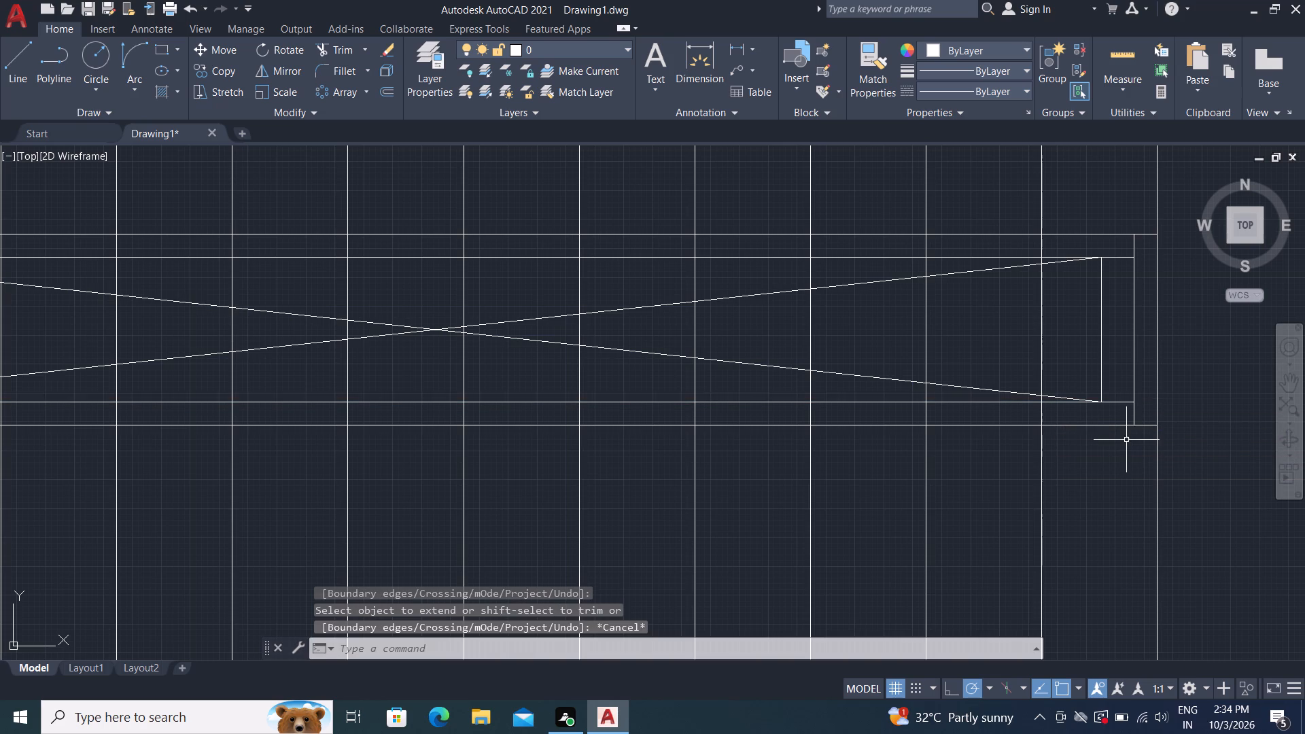
Trim away the old vertical end line just west of the strip's new inner end line.
text(TR)
key(space)
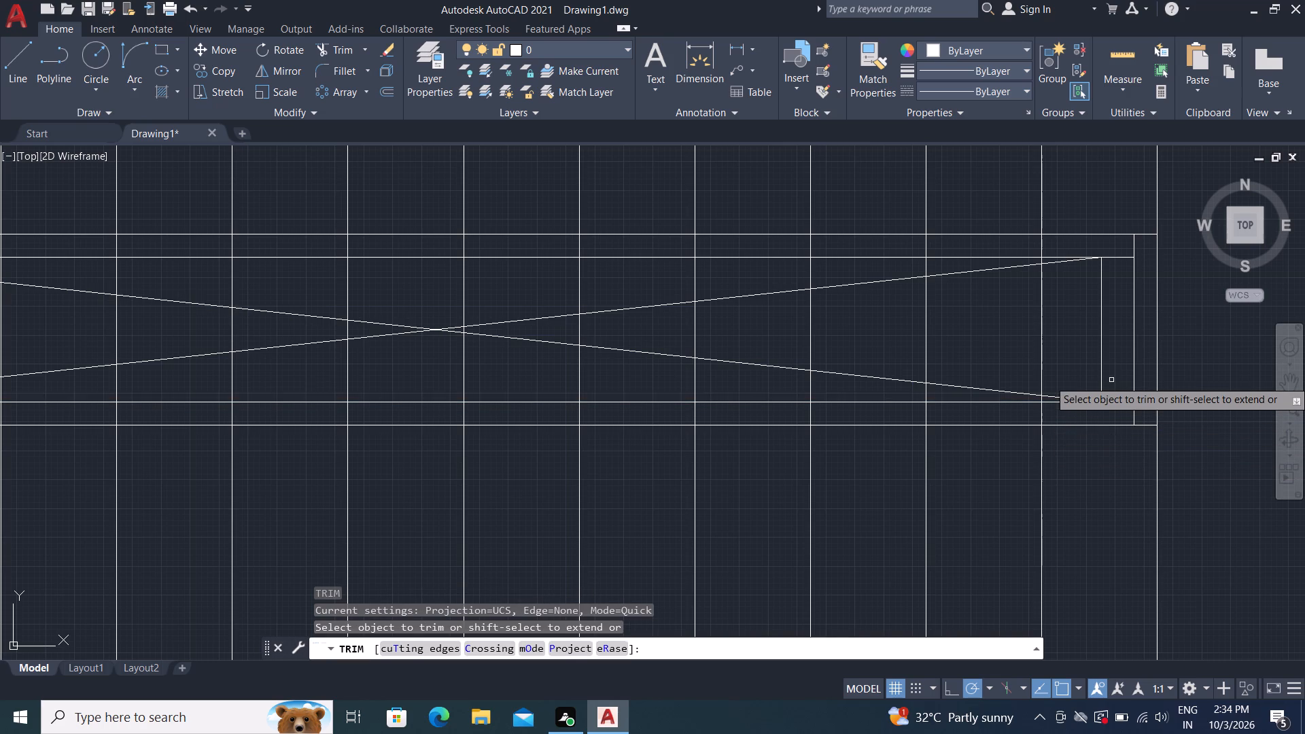
click(1100, 372)
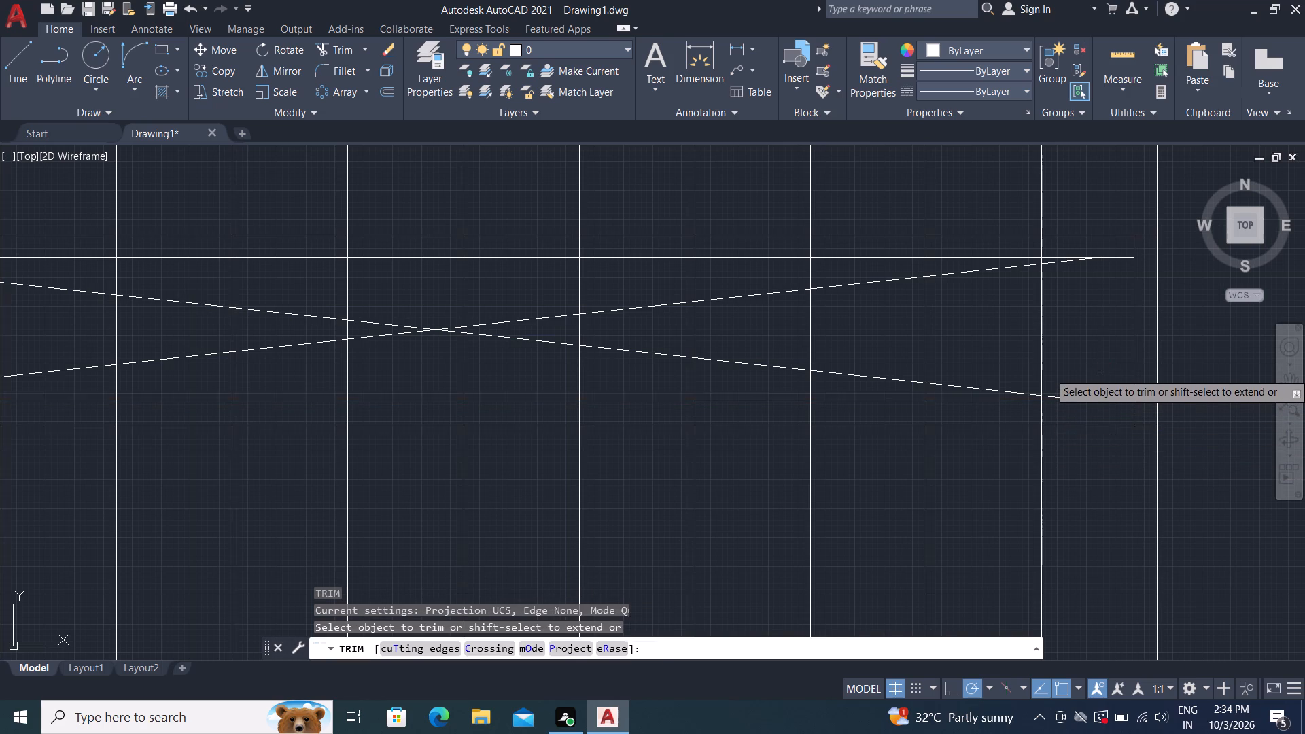
key(Escape)
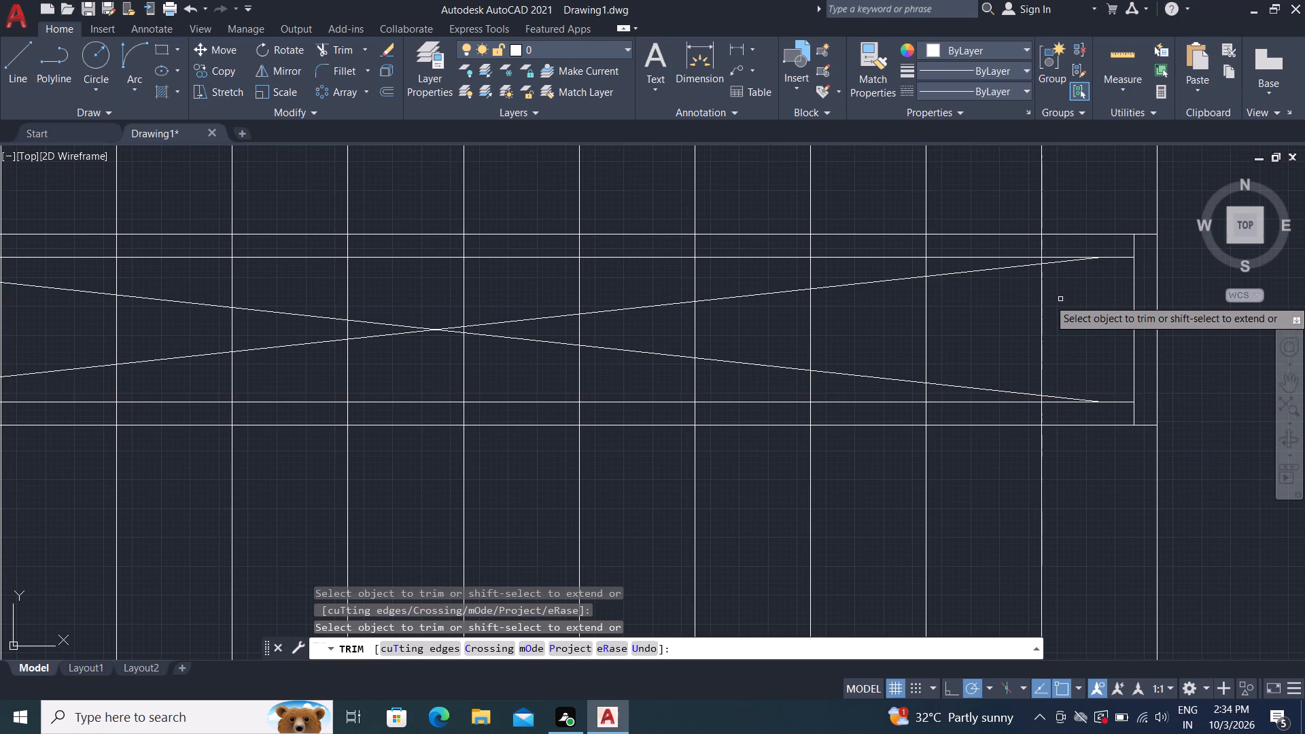
Delete the two crossing diagonal lines inside the central strip.
click(992, 269)
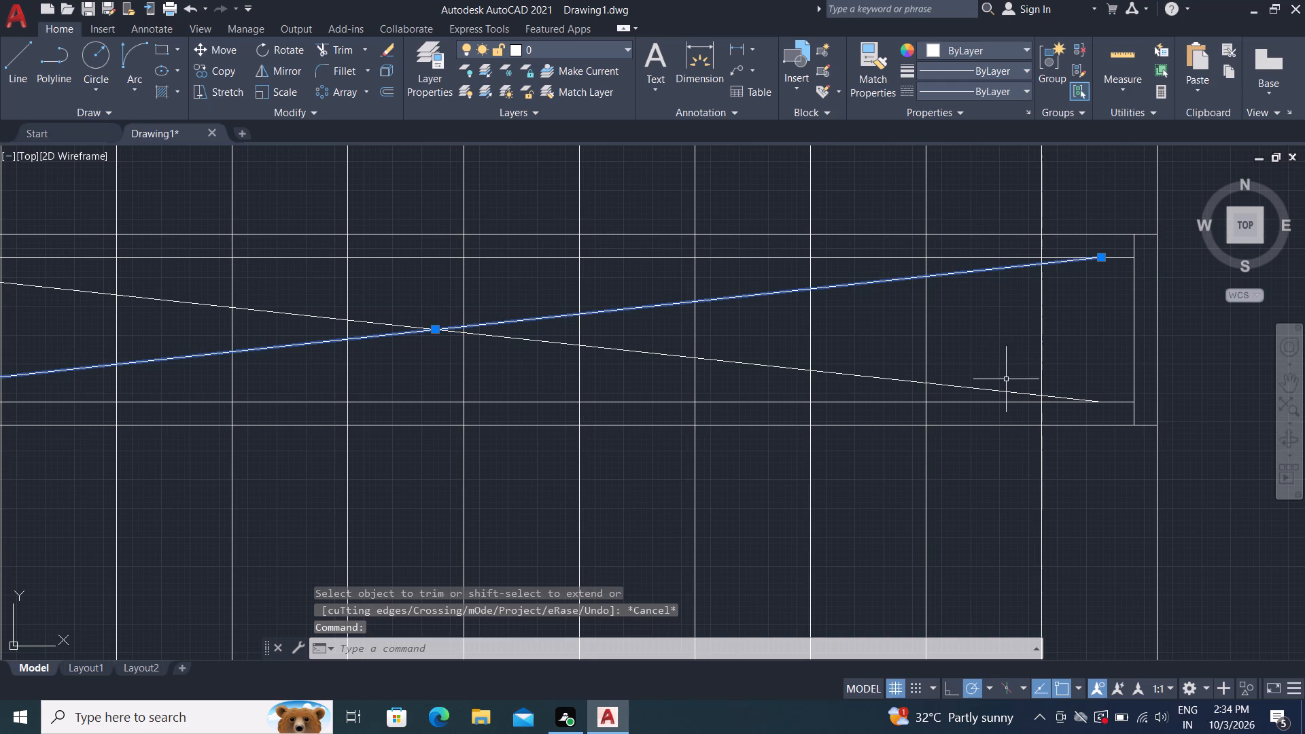
click(966, 389)
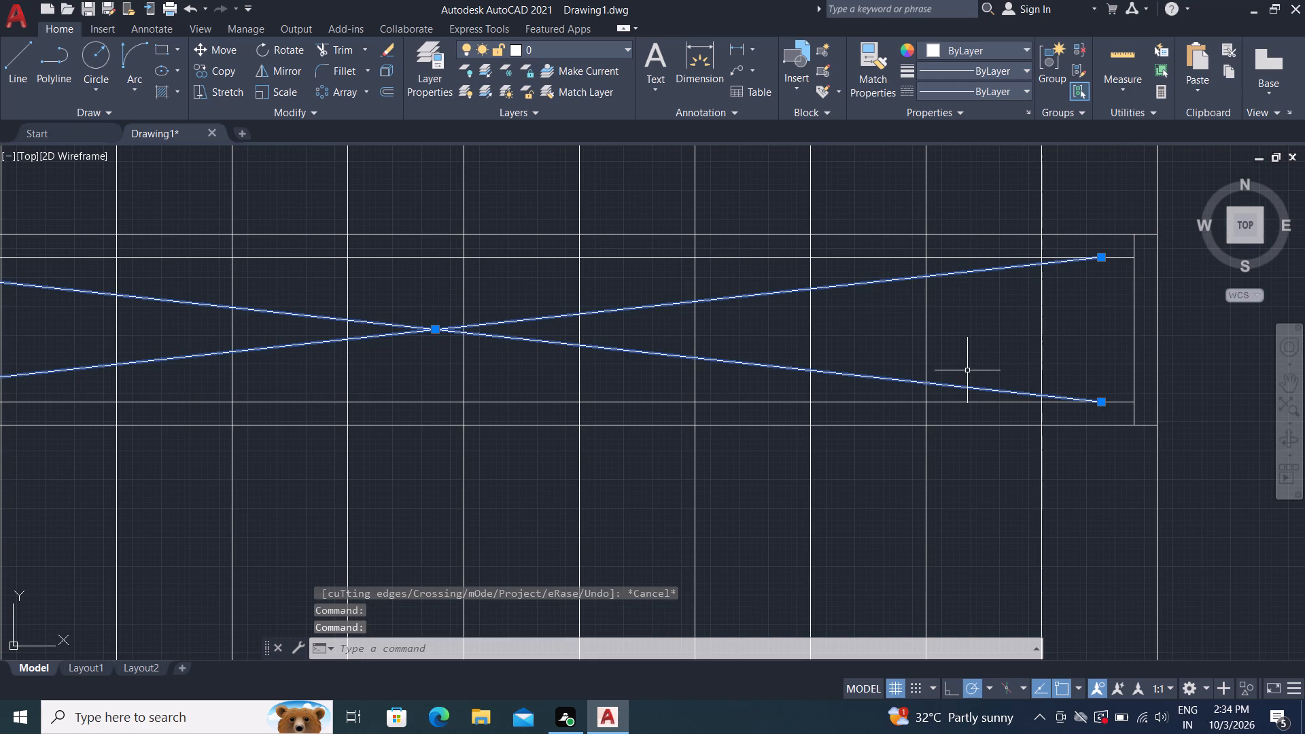
key(BackSpace)
key(Delete)
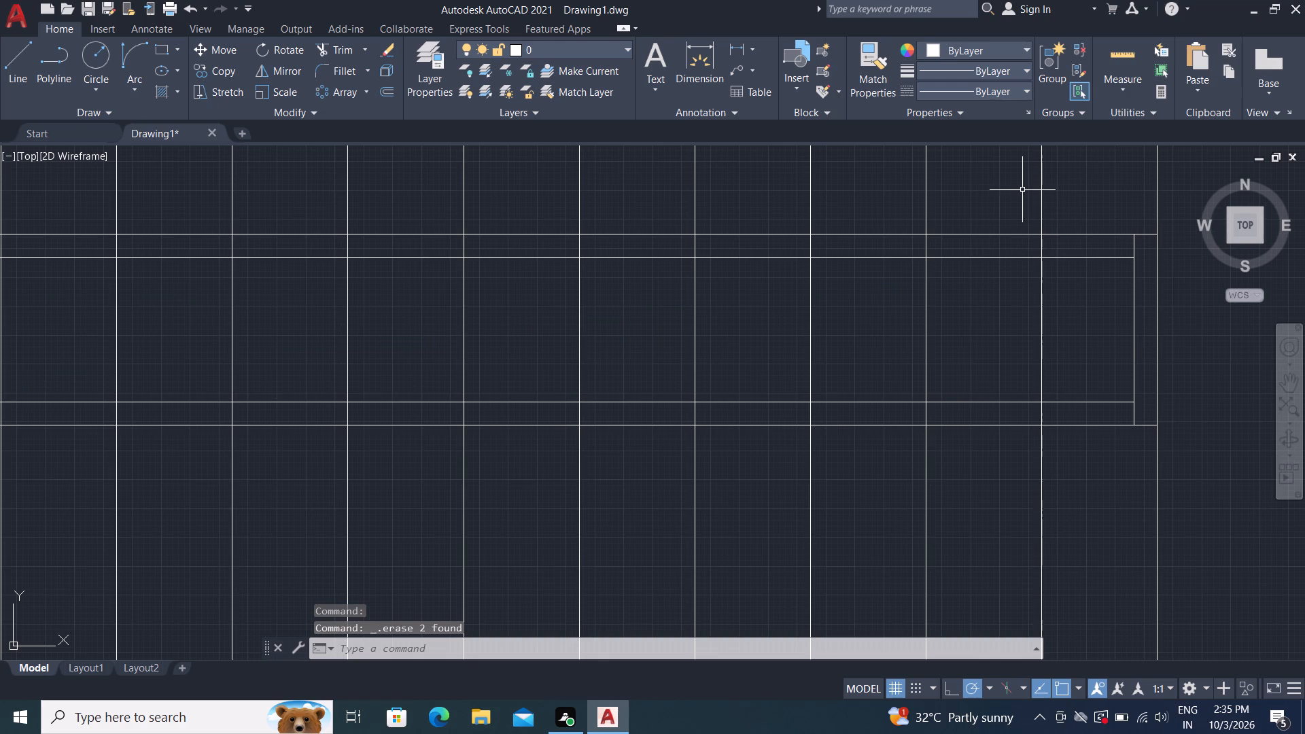
Trim the inner end line's stubs at both corners and the eastern tread segments between the strip's southern double lines.
text(TR)
key(space)
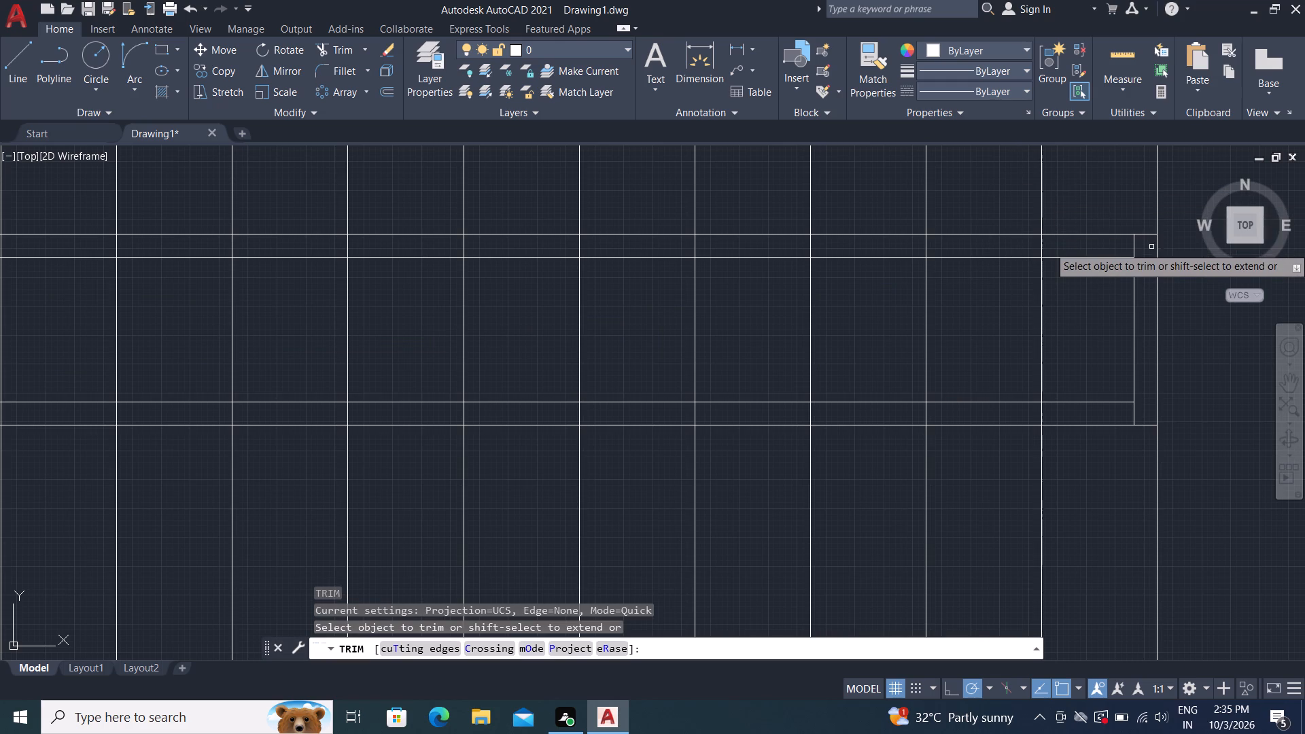
click(1133, 242)
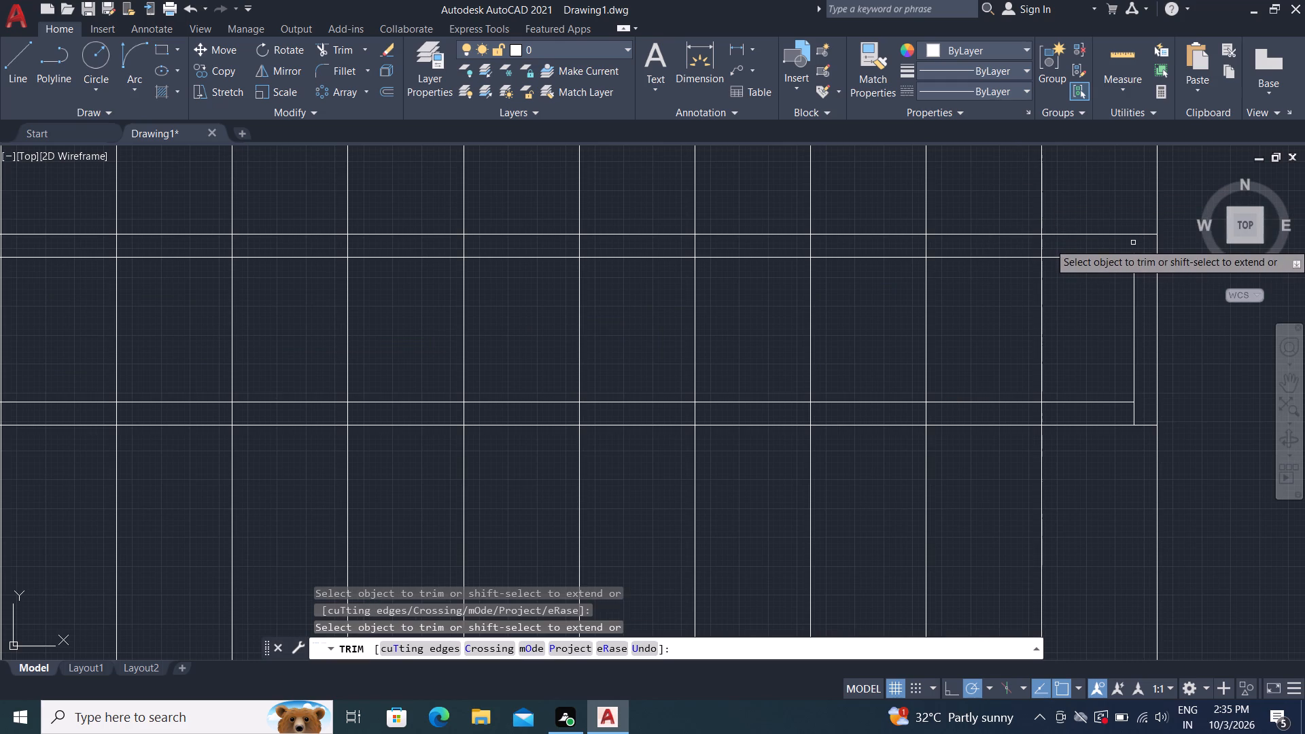
click(1138, 417)
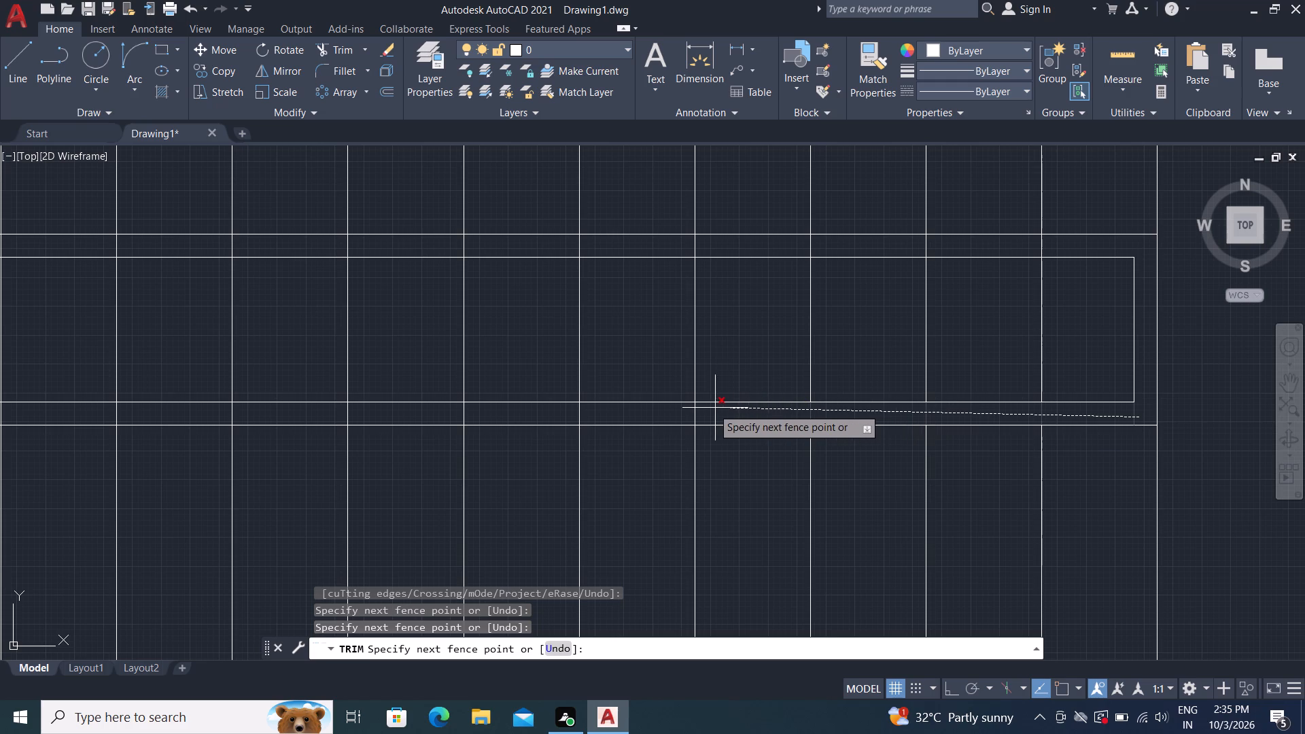
click(553, 412)
Trim all tread lines crossing the interior of the central strip.
middle_drag(648, 337, 665, 335)
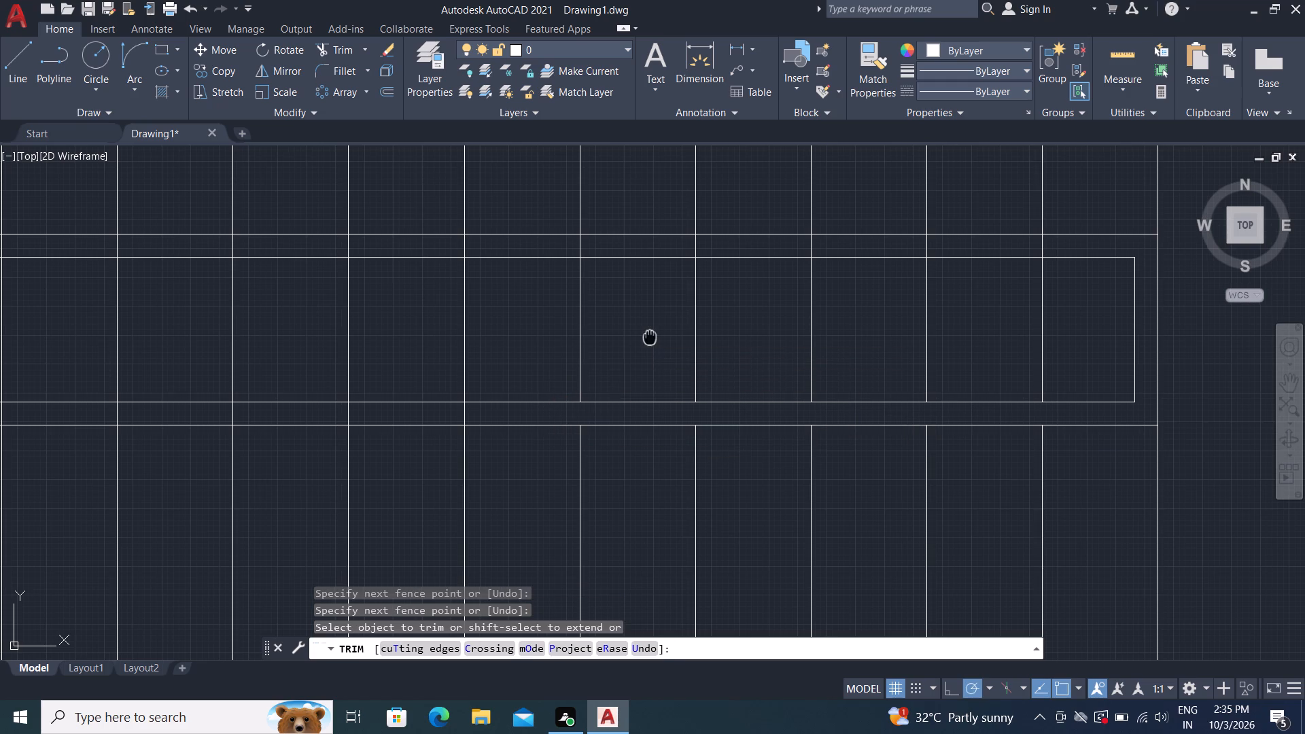
middle_drag(665, 335, 865, 317)
middle_drag(864, 315, 880, 307)
scroll(875, 297, down, 1)
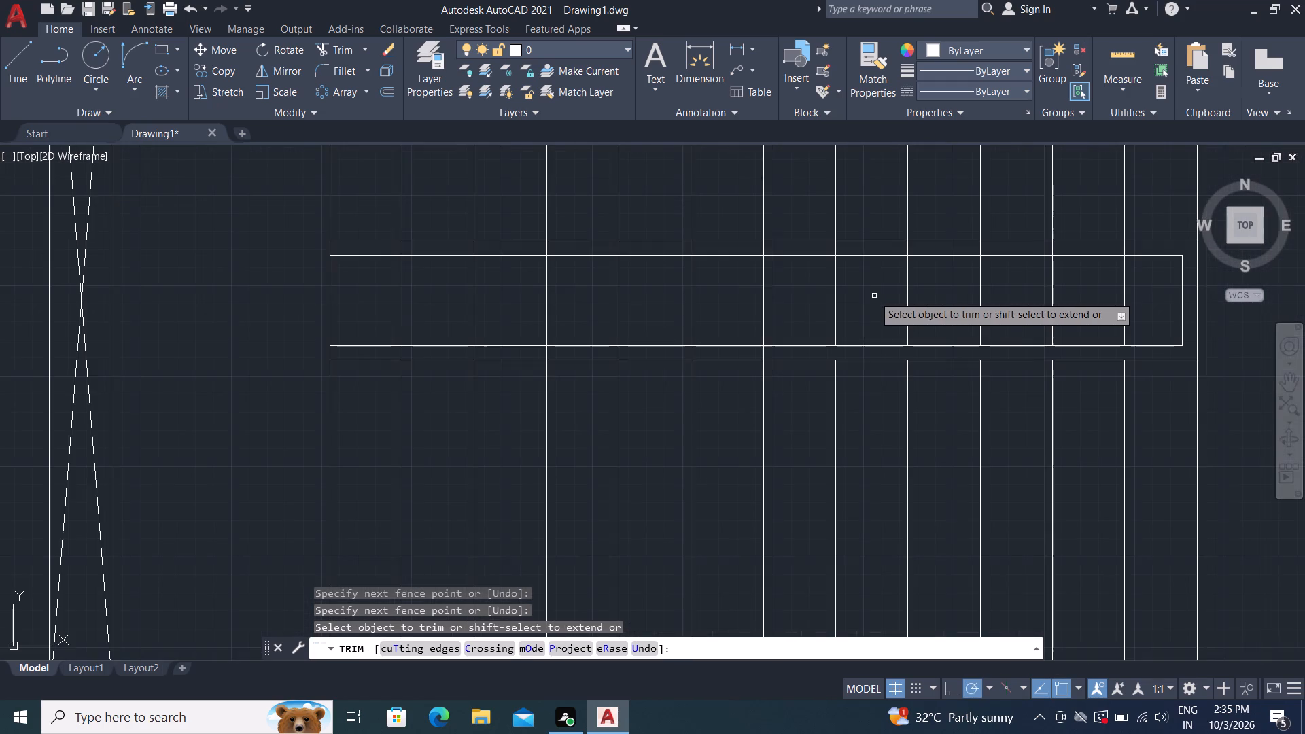
scroll(736, 274, down, 1)
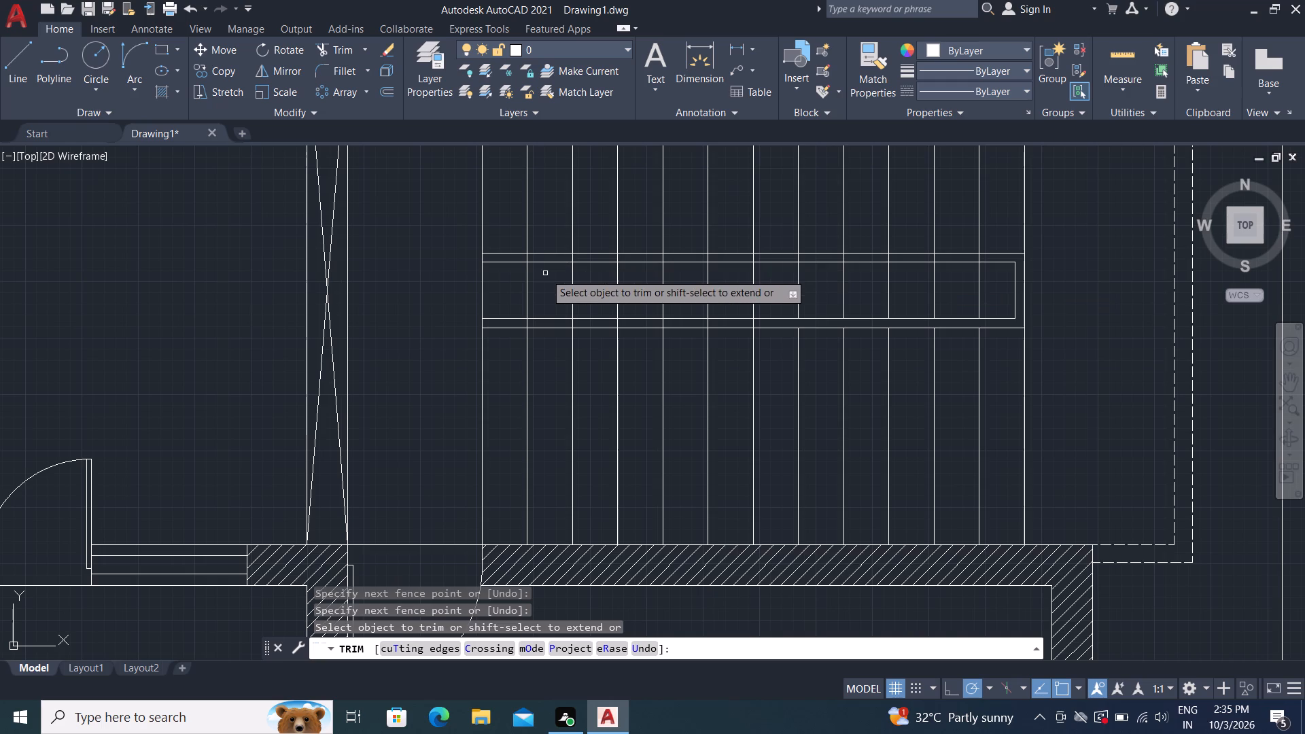
click(510, 293)
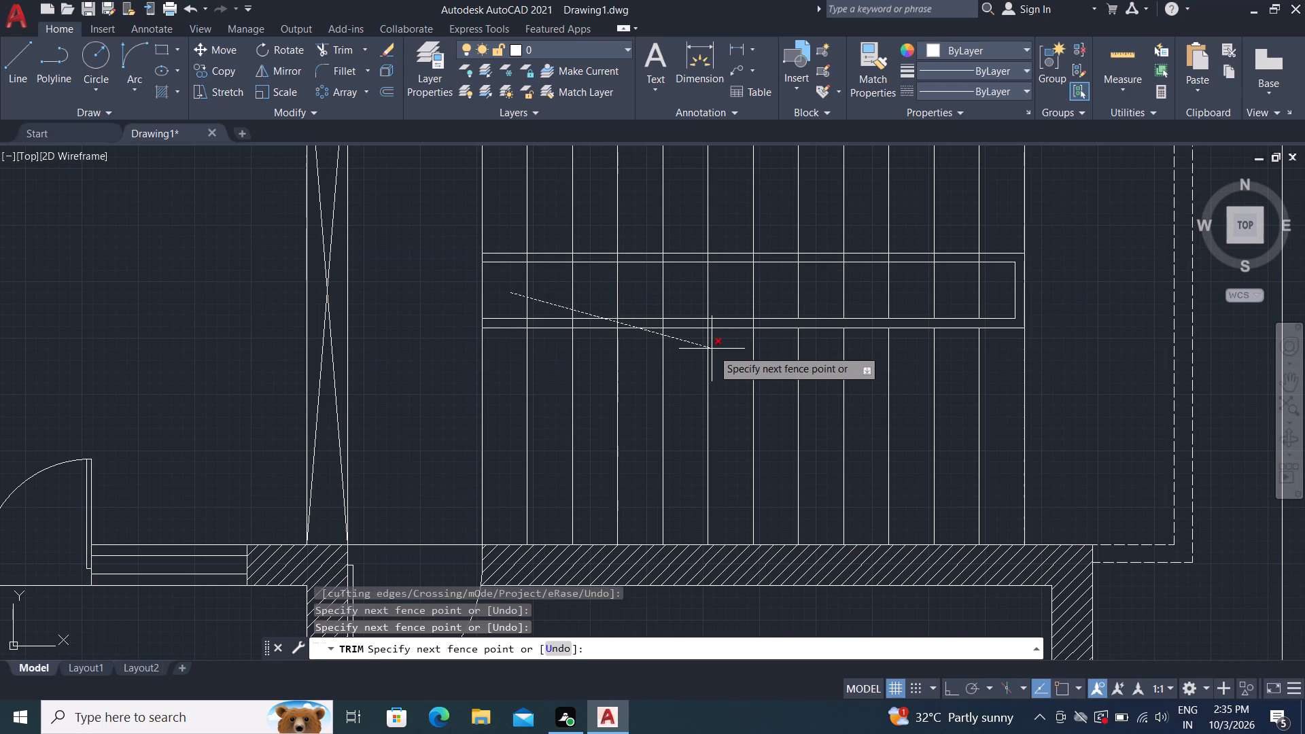
click(983, 295)
Trim the remaining western tread segments between the strip's southern double lines.
middle_drag(956, 296, 1069, 174)
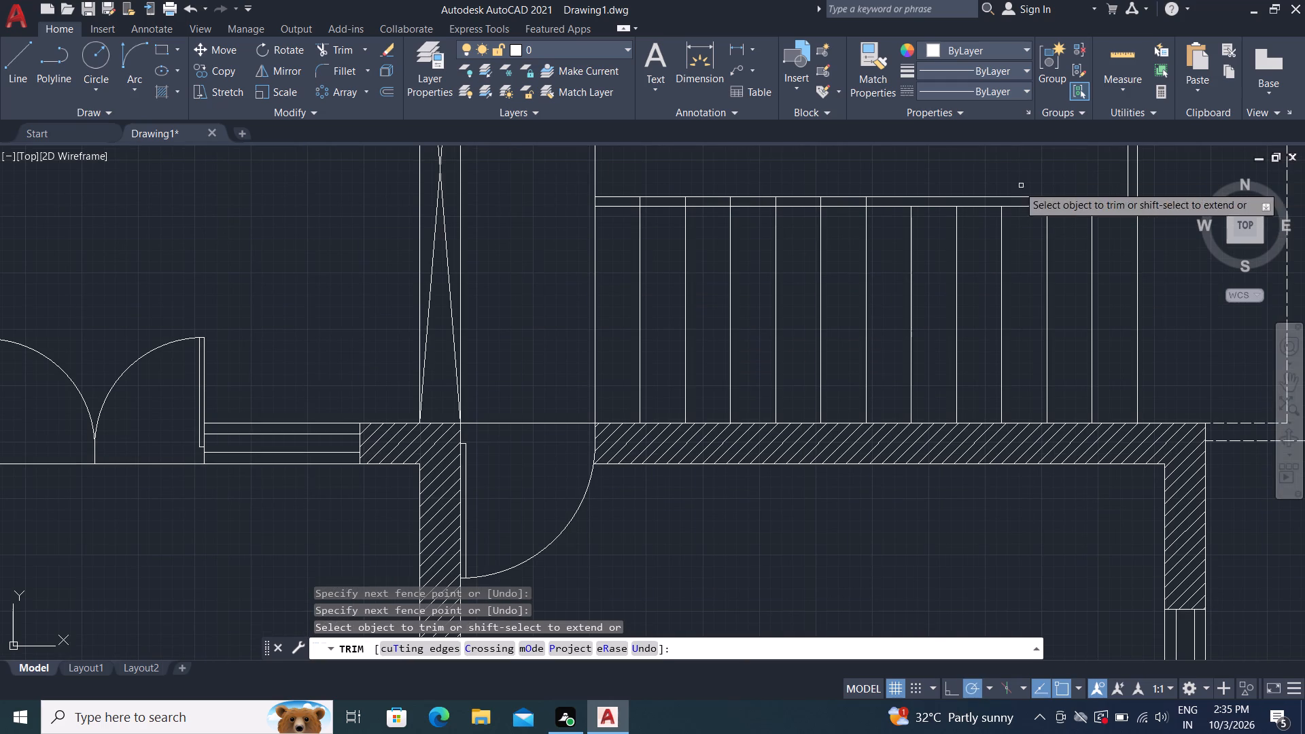
scroll(917, 188, up, 3)
middle_drag(921, 188, 922, 188)
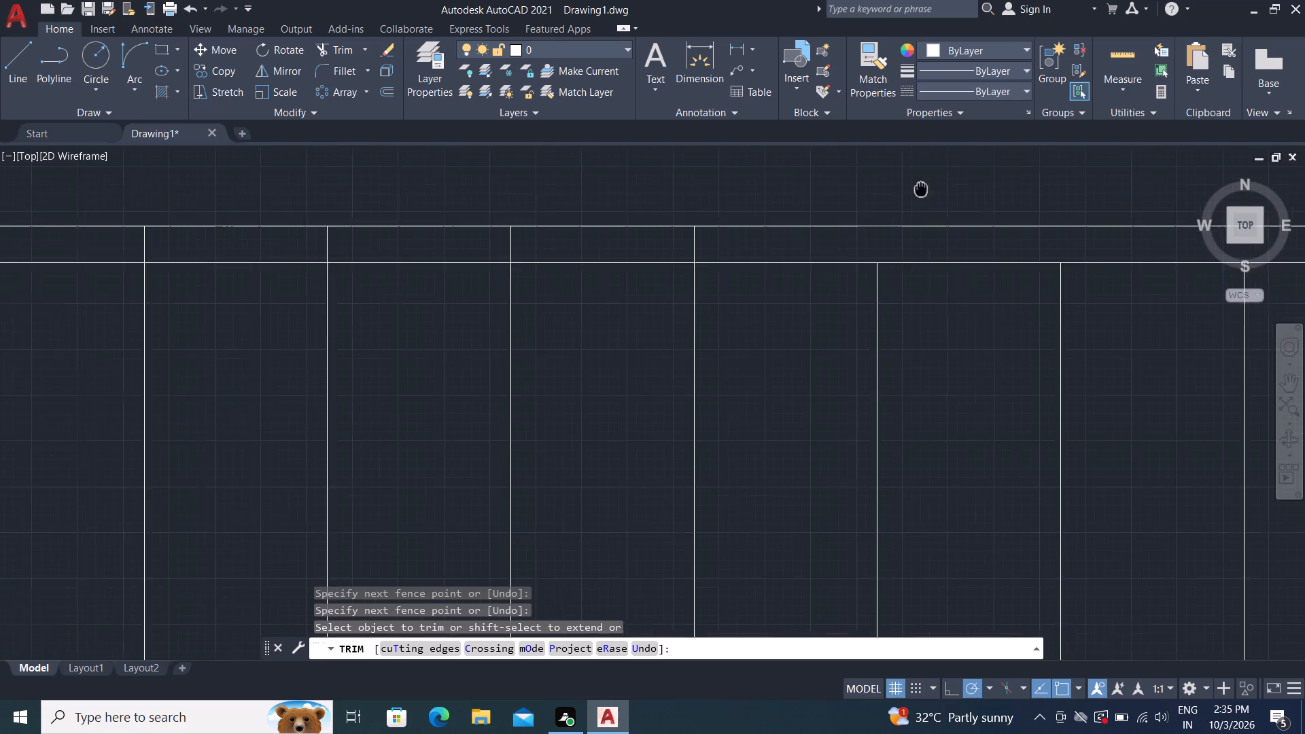
middle_drag(922, 188, 1219, 245)
scroll(1058, 241, down, 2)
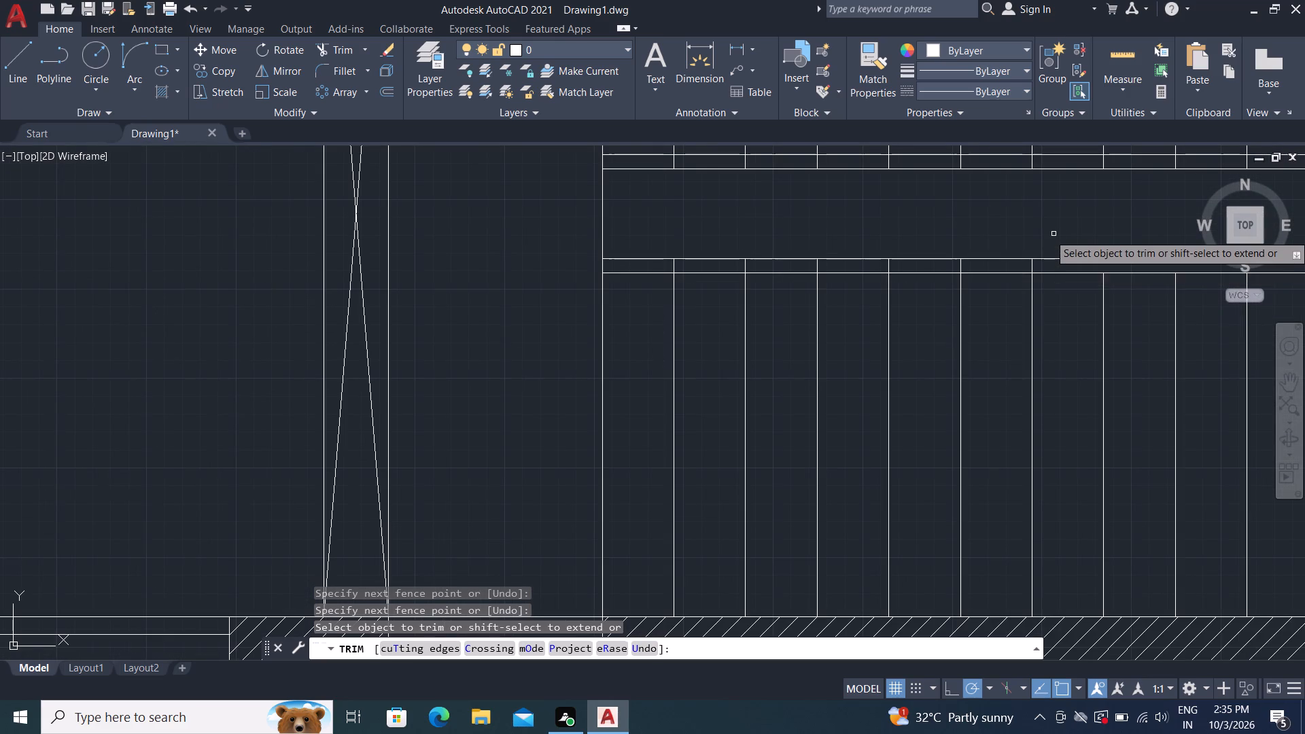
scroll(1054, 233, up, 1)
middle_drag(1051, 232, 1092, 302)
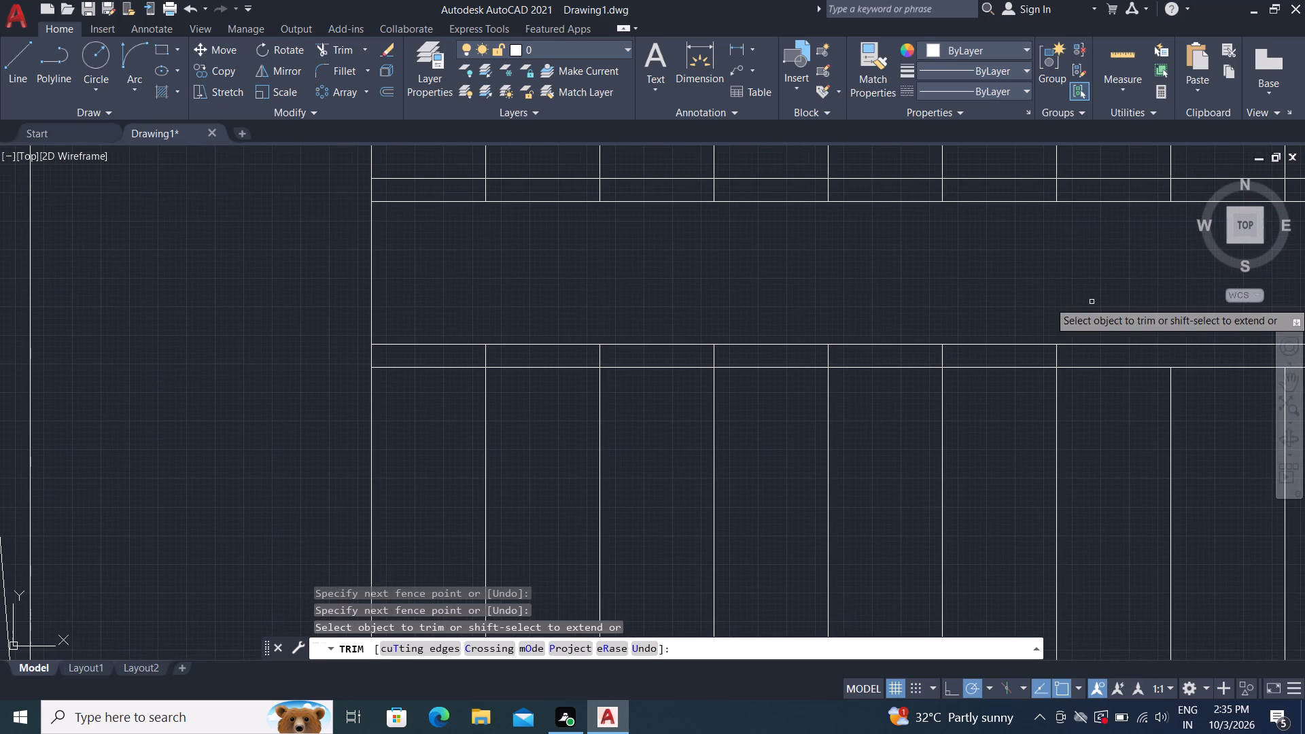
click(1105, 358)
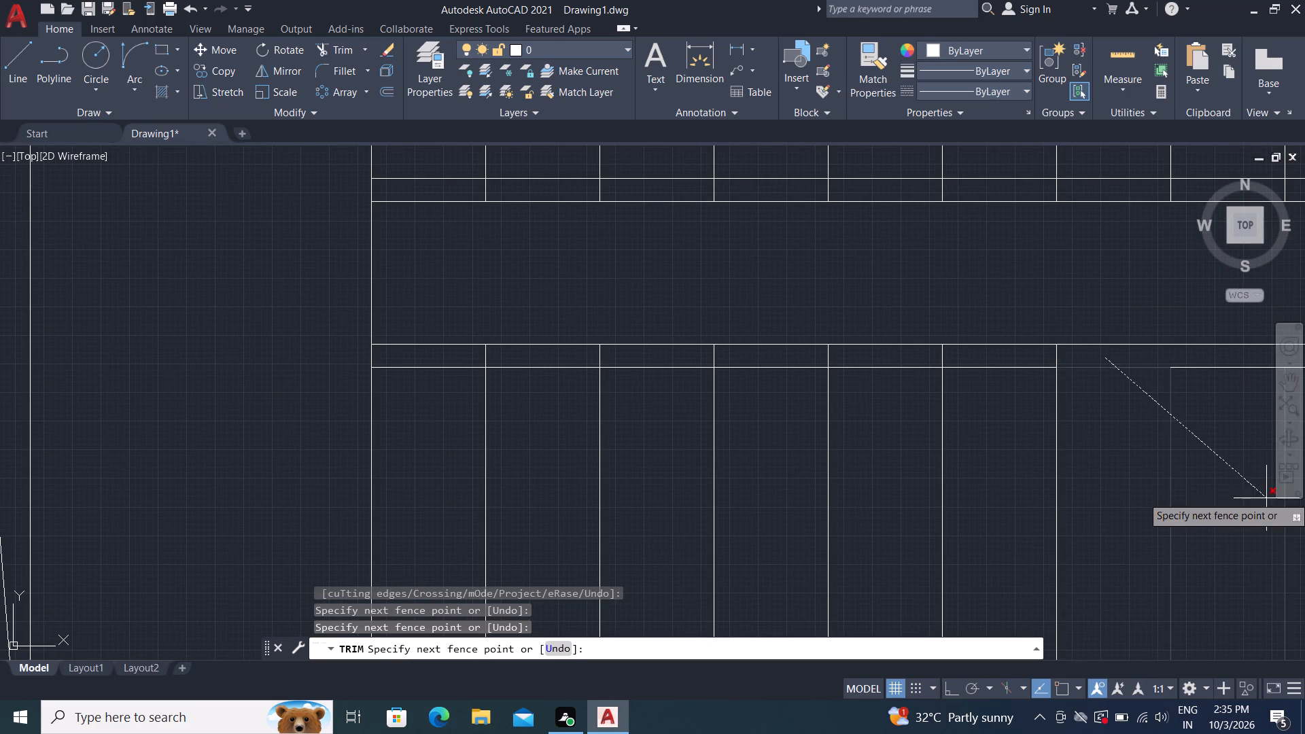
click(466, 356)
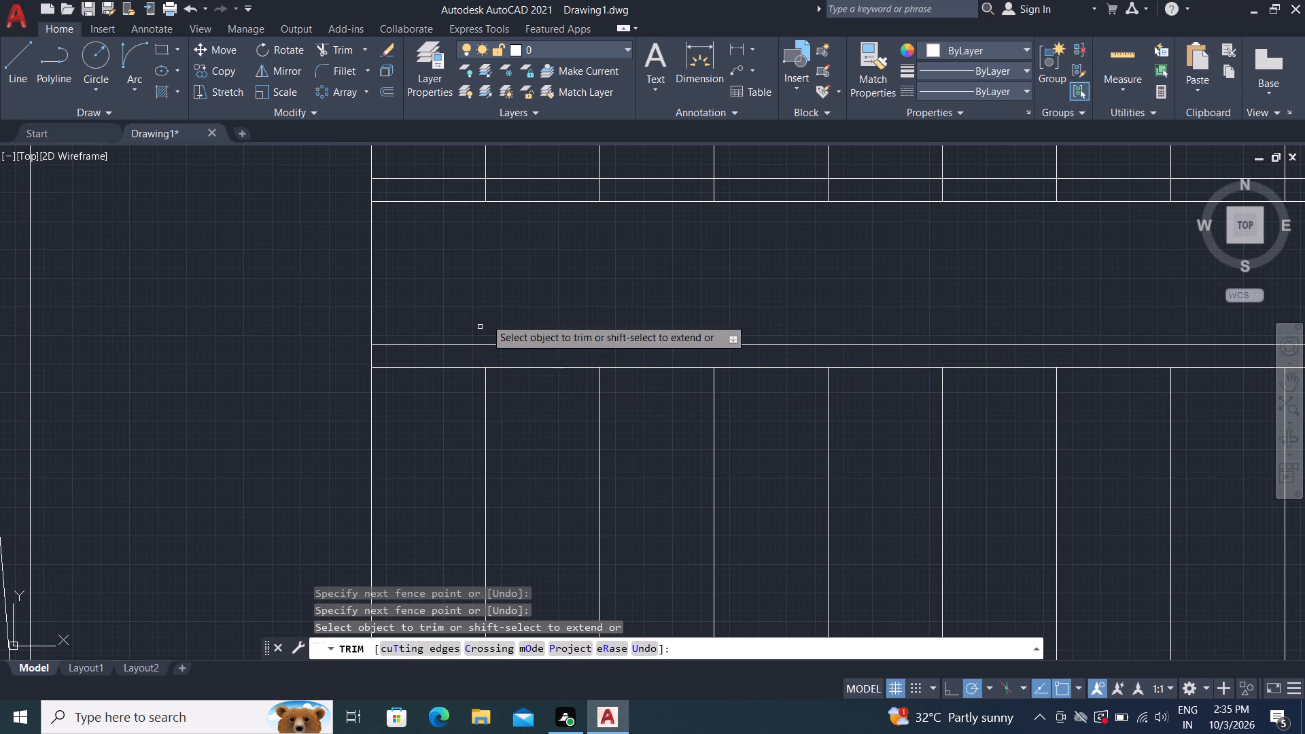
Trim all tread segments between the central strip's northern double lines, from the western end to the eastern end.
middle_drag(513, 282, 483, 343)
middle_drag(474, 366, 470, 372)
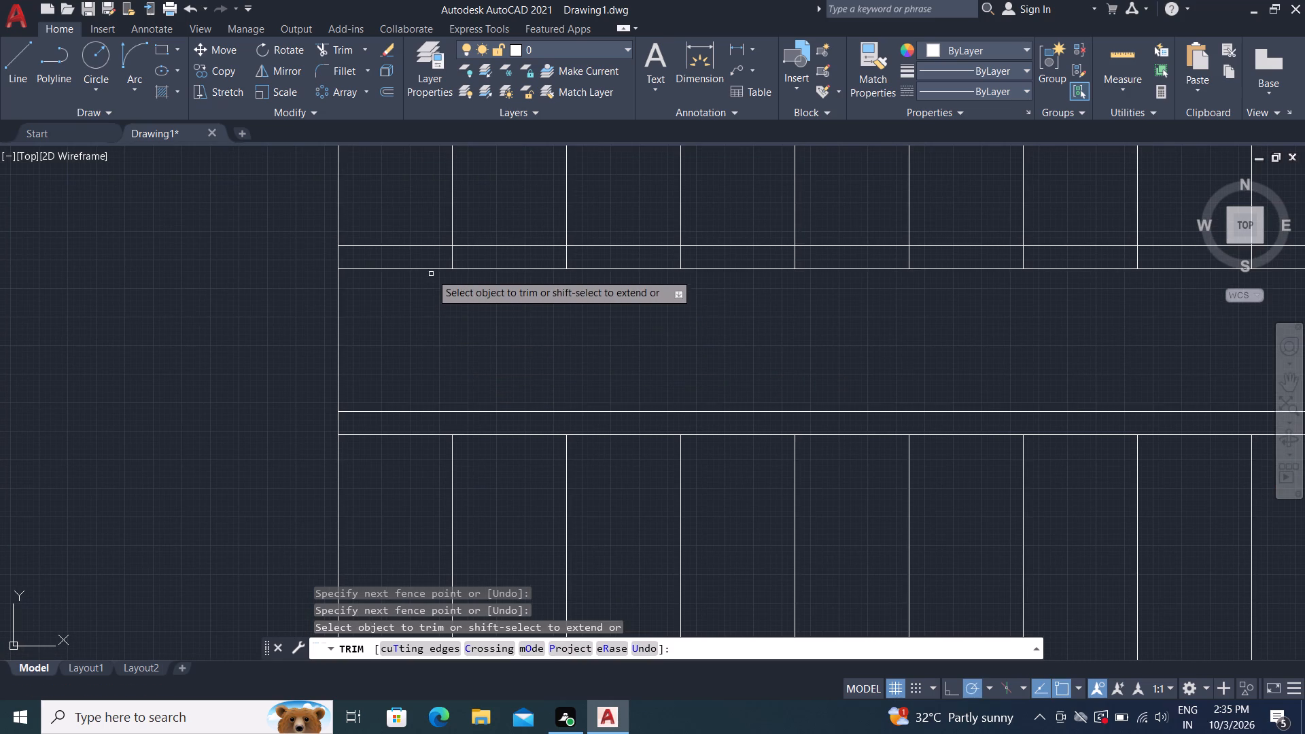
click(428, 256)
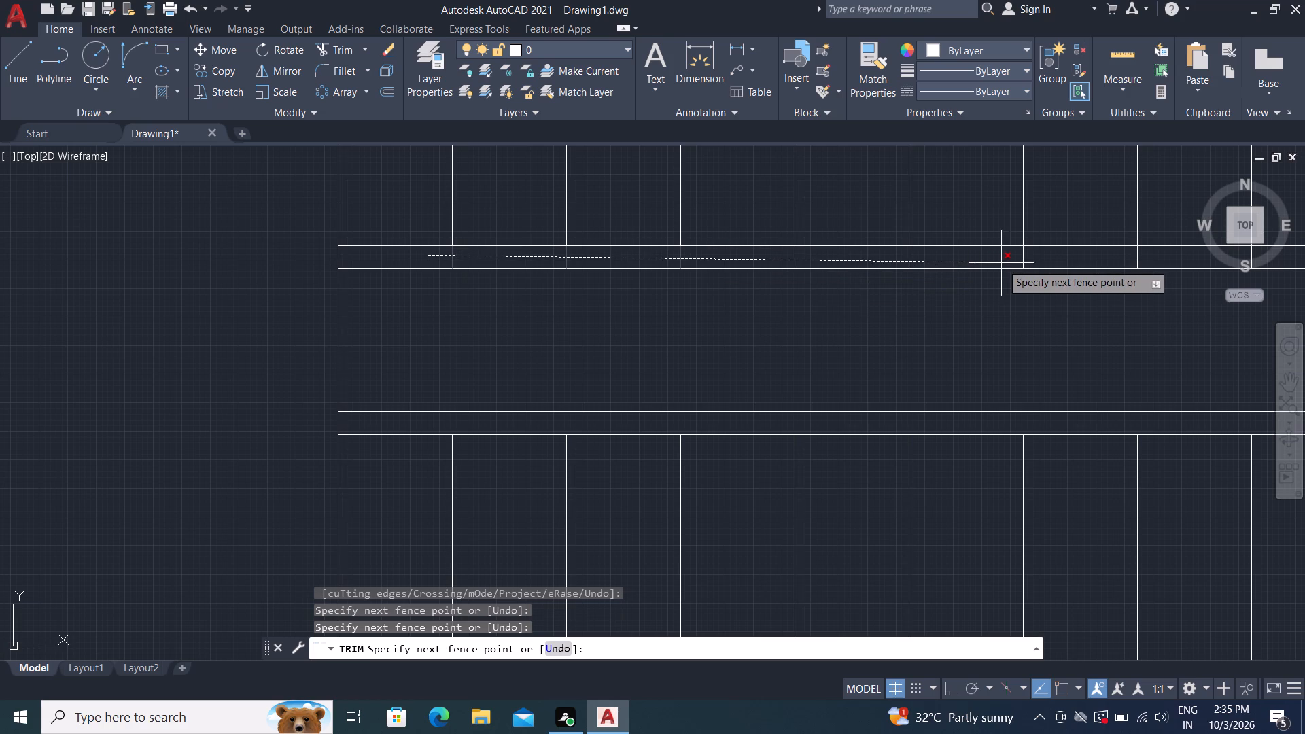
click(1047, 260)
scroll(959, 351, down, 1)
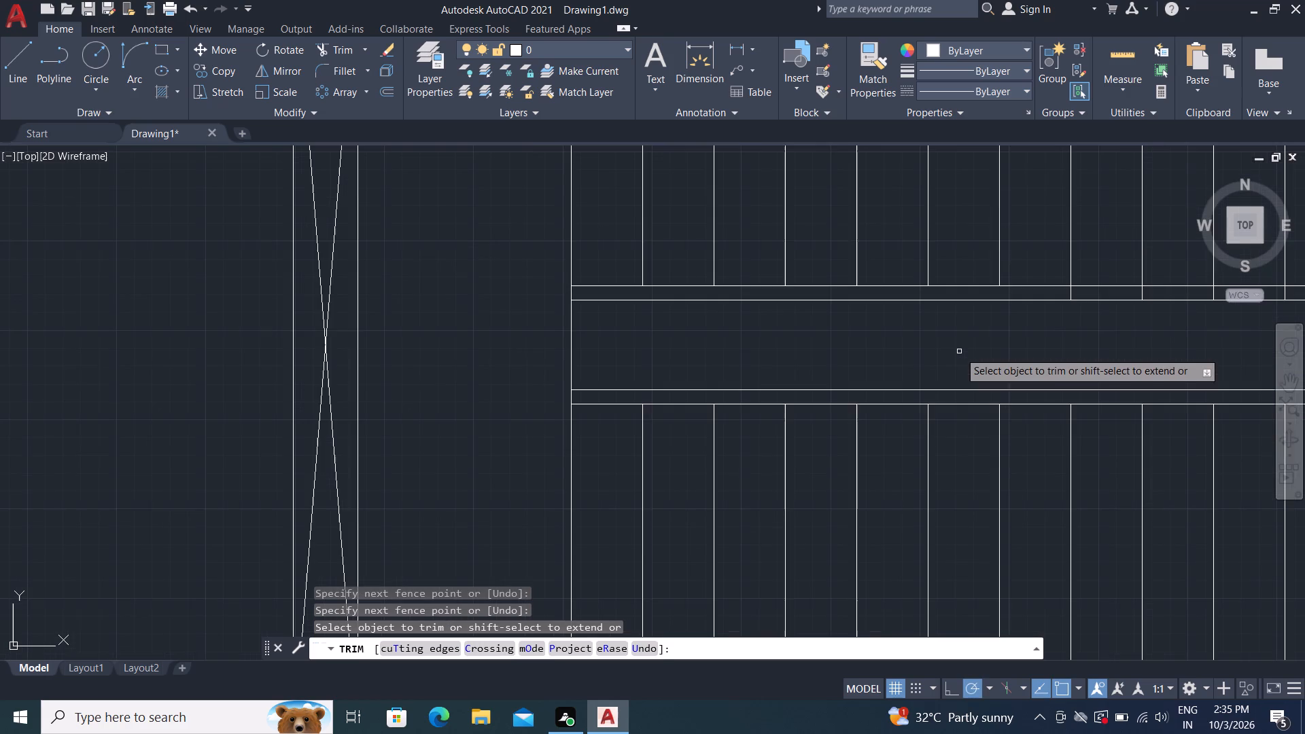
scroll(958, 351, down, 1)
middle_drag(1126, 332, 1076, 339)
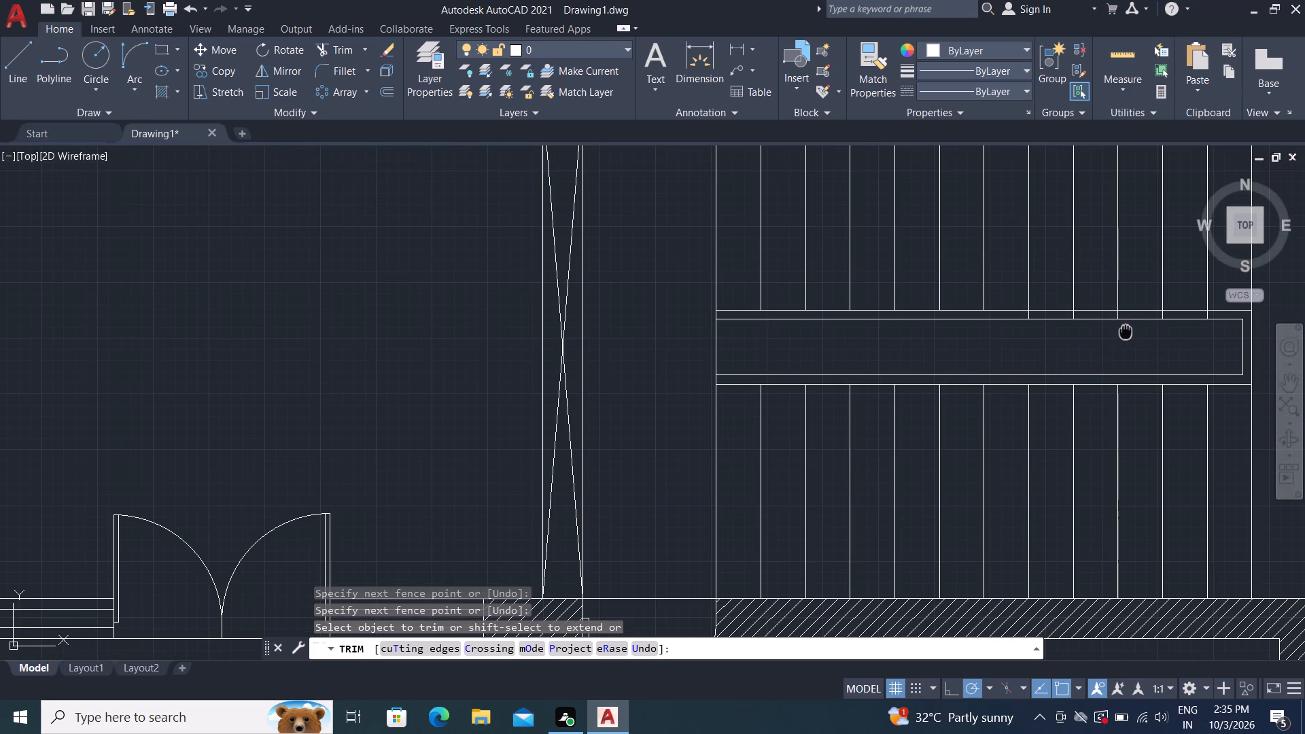
middle_drag(1076, 339, 771, 377)
scroll(773, 377, up, 2)
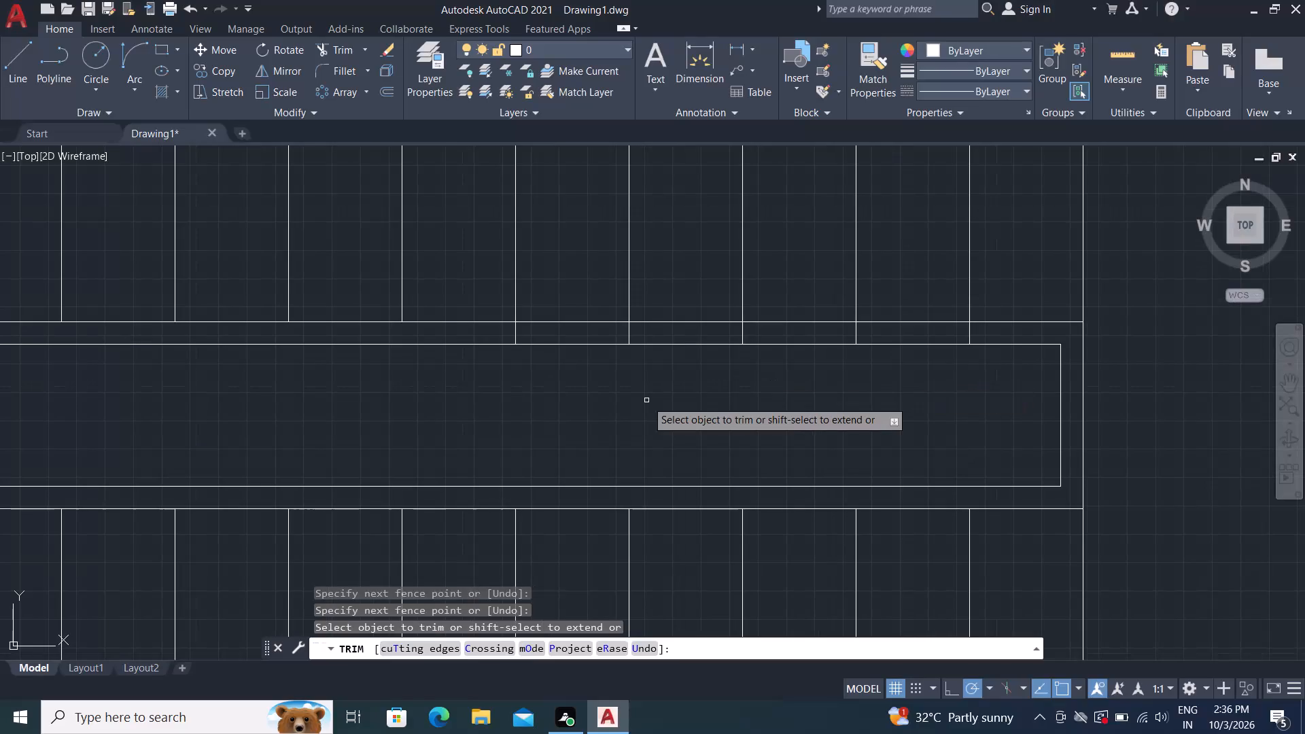
scroll(646, 400, up, 1)
middle_drag(751, 410, 723, 410)
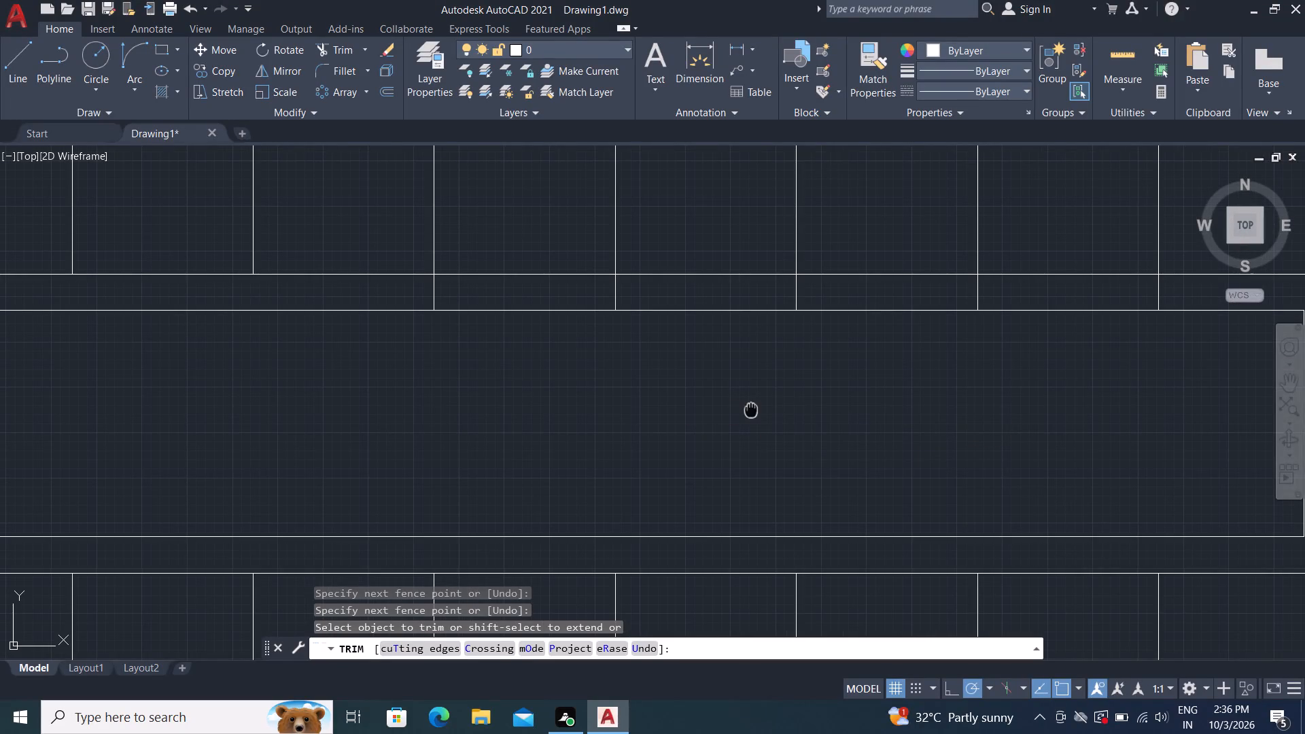
middle_drag(723, 410, 608, 419)
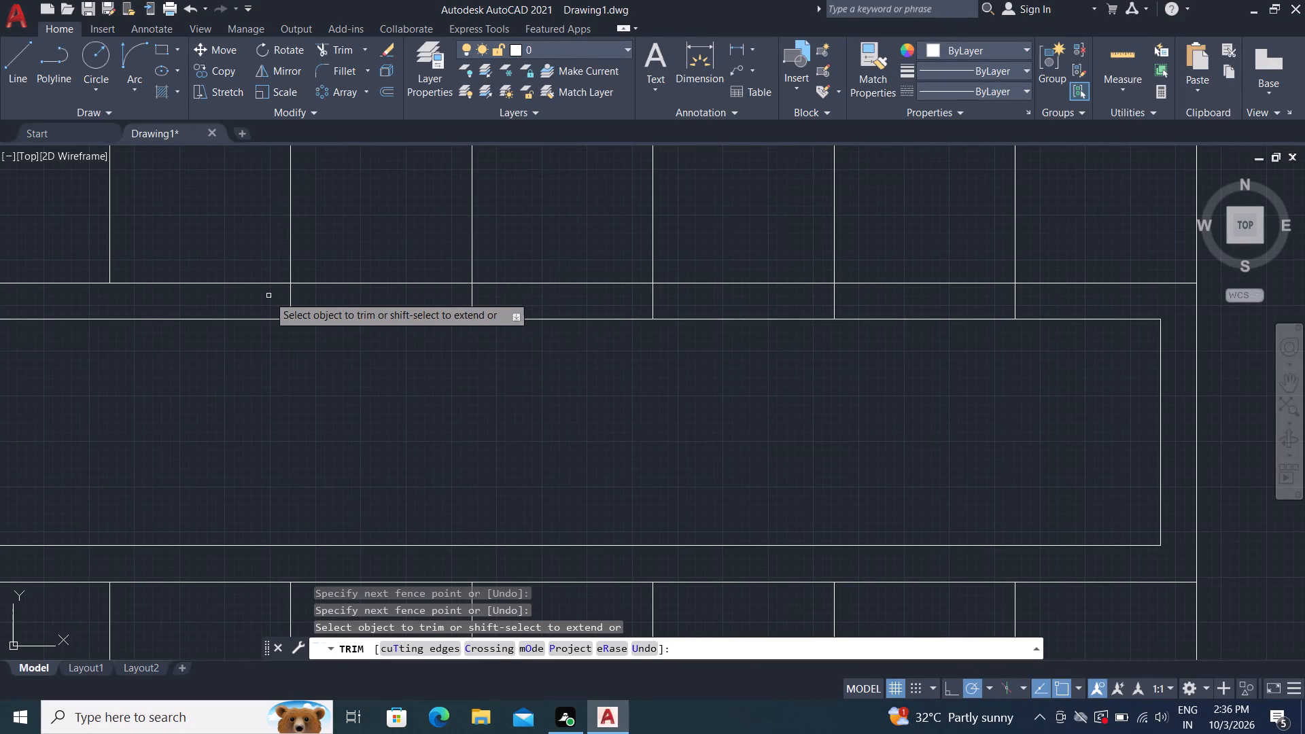
click(272, 307)
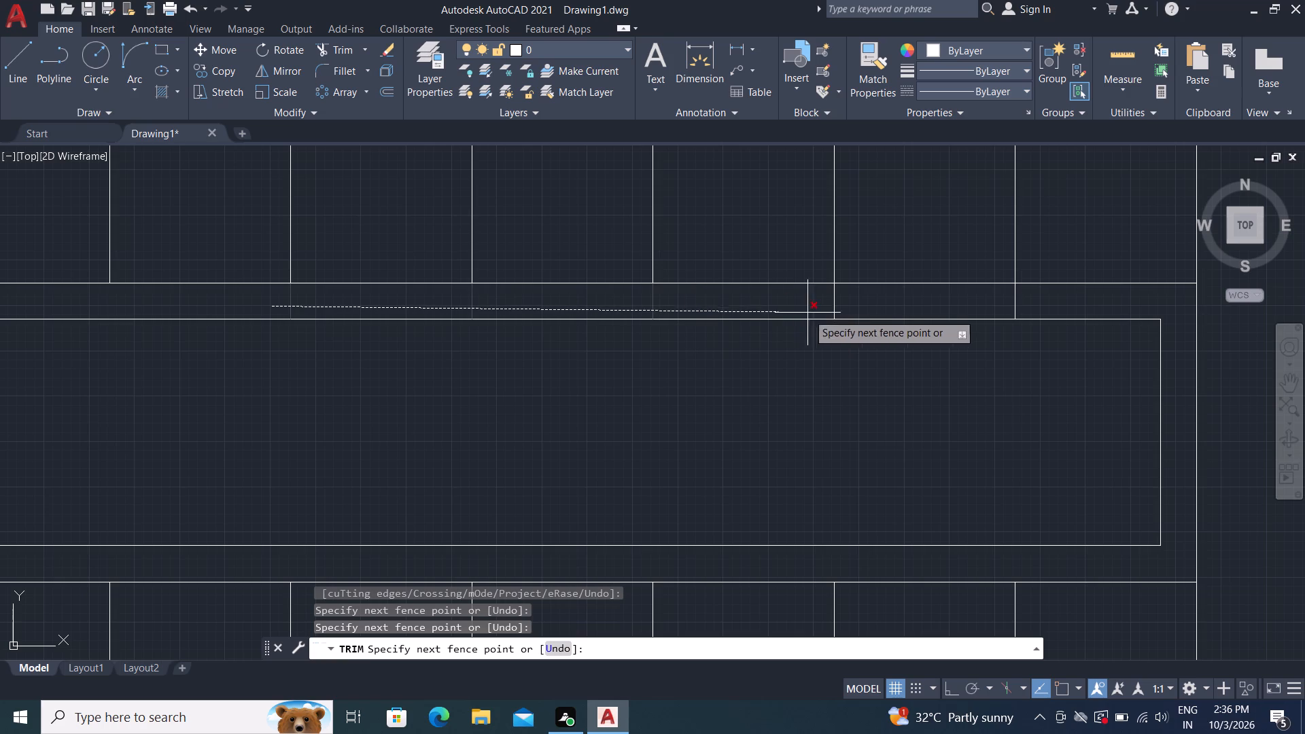
click(1045, 308)
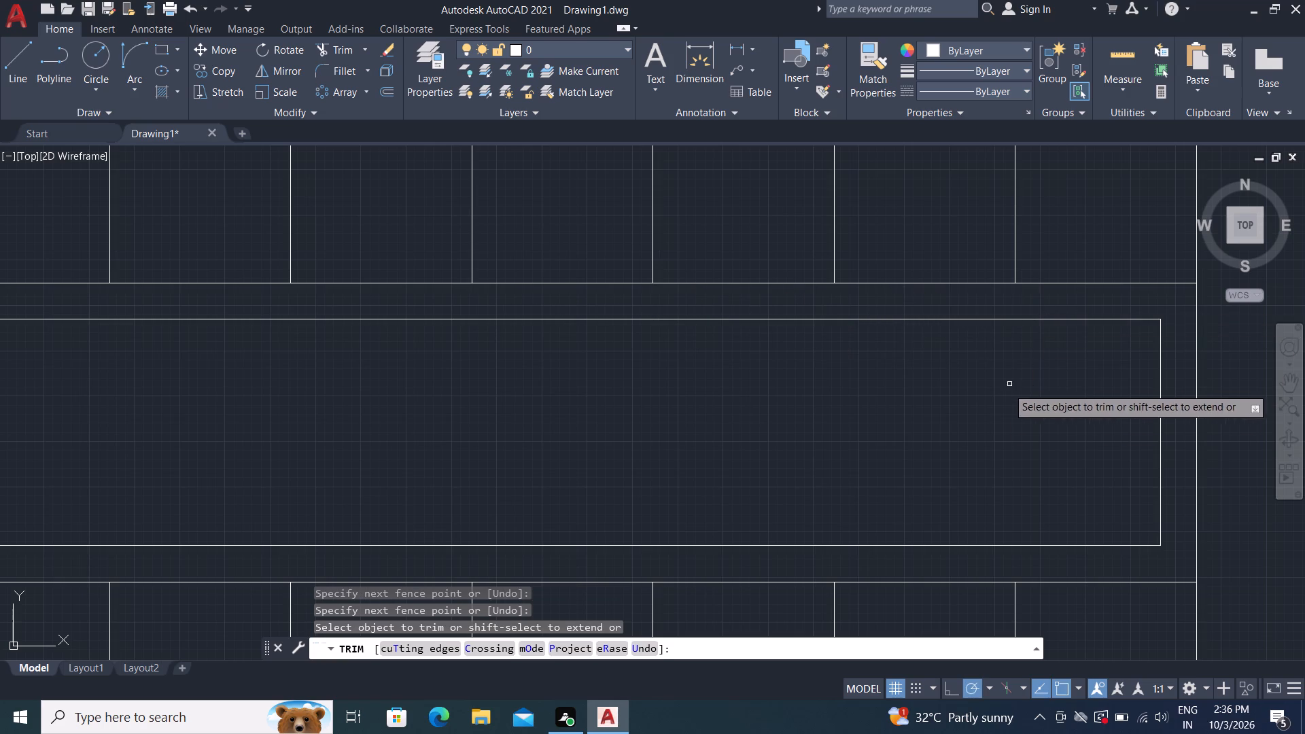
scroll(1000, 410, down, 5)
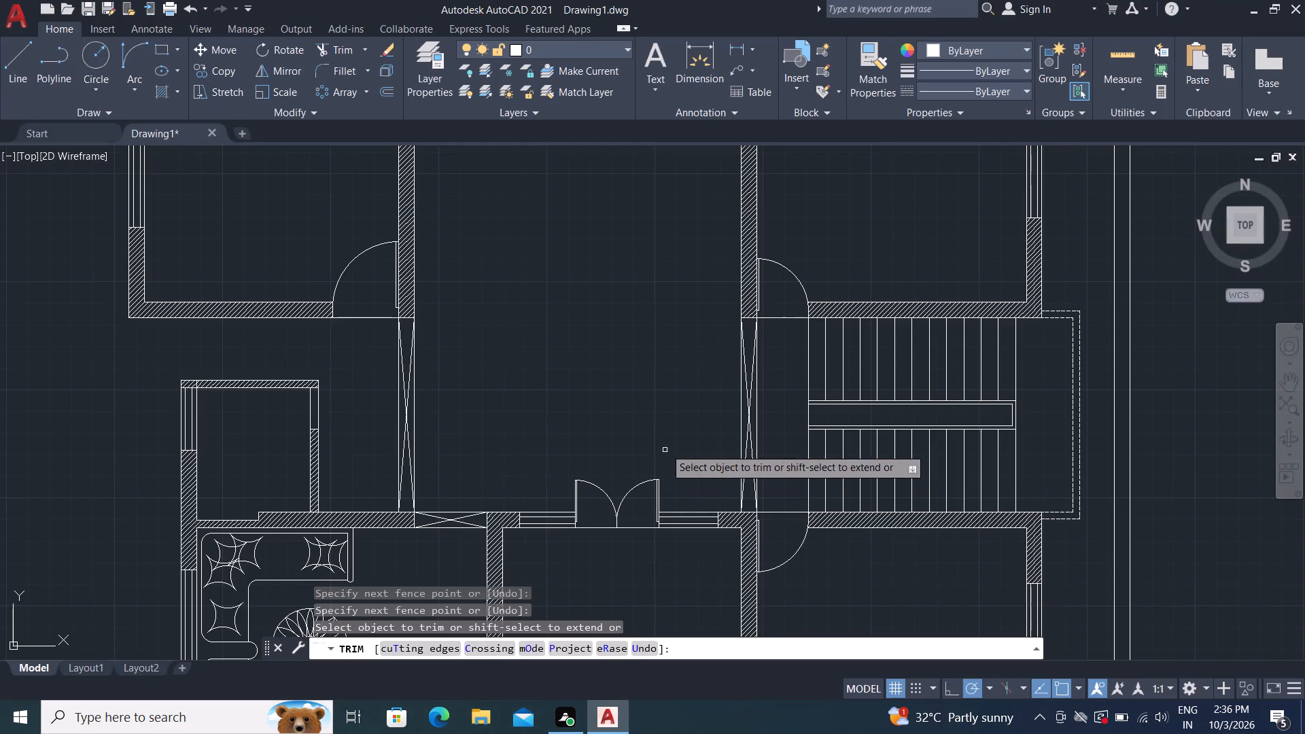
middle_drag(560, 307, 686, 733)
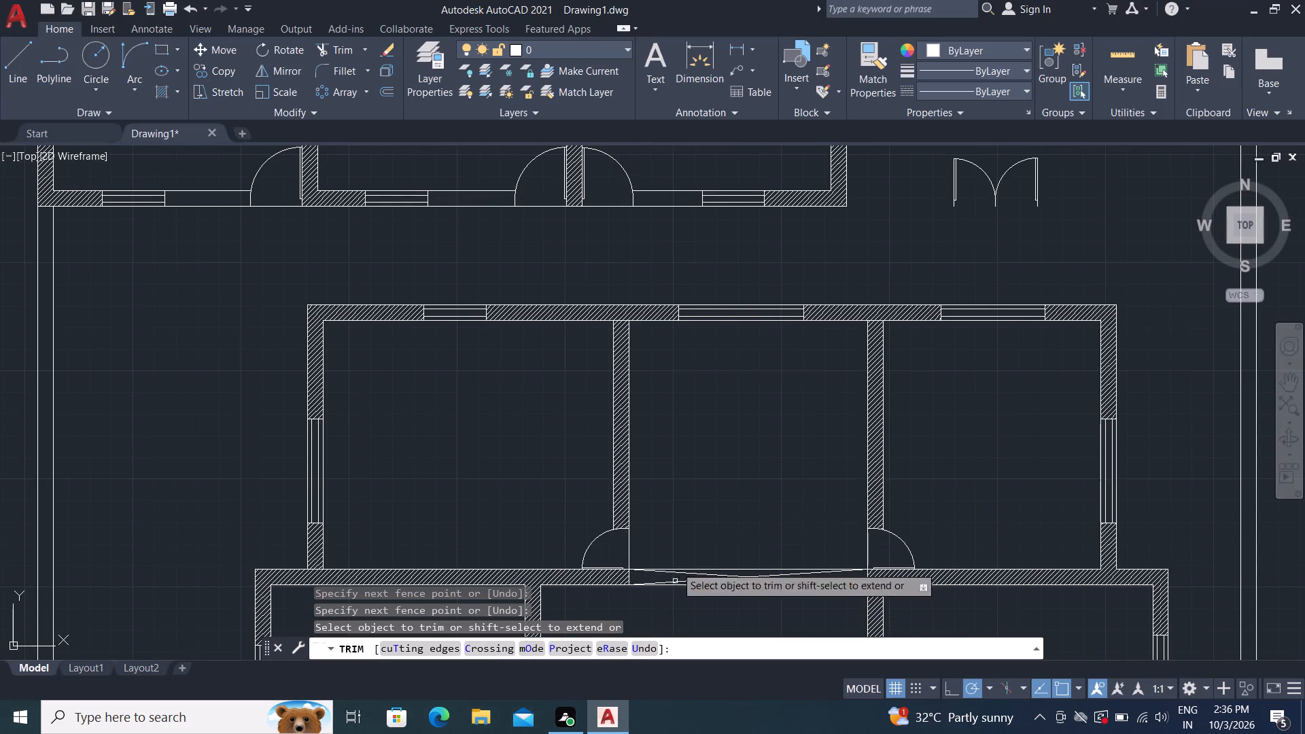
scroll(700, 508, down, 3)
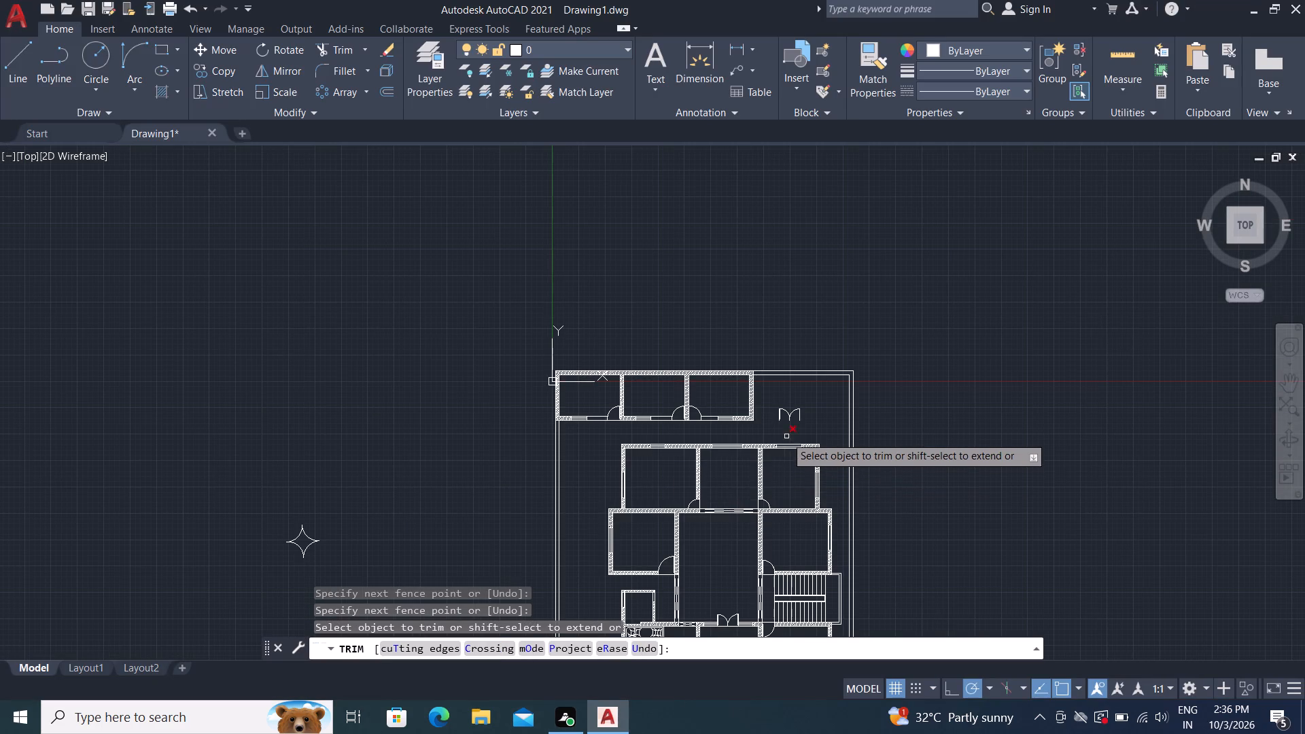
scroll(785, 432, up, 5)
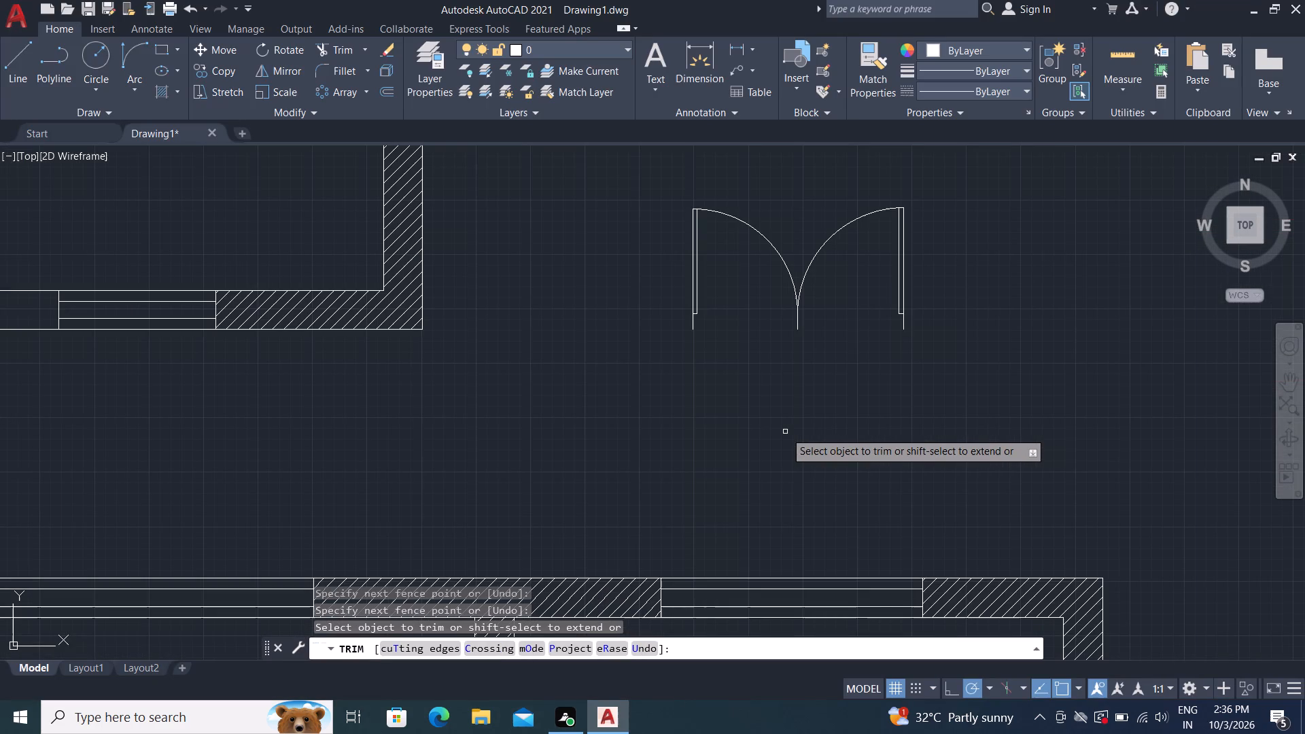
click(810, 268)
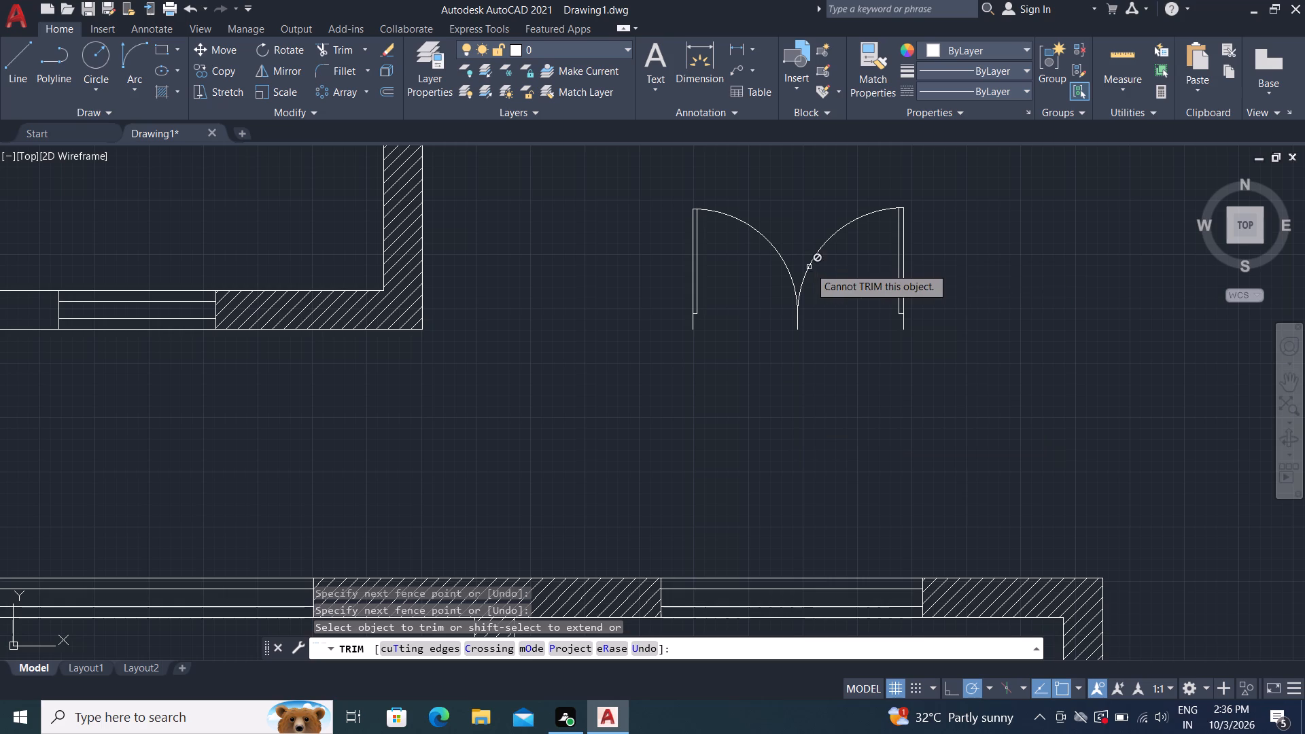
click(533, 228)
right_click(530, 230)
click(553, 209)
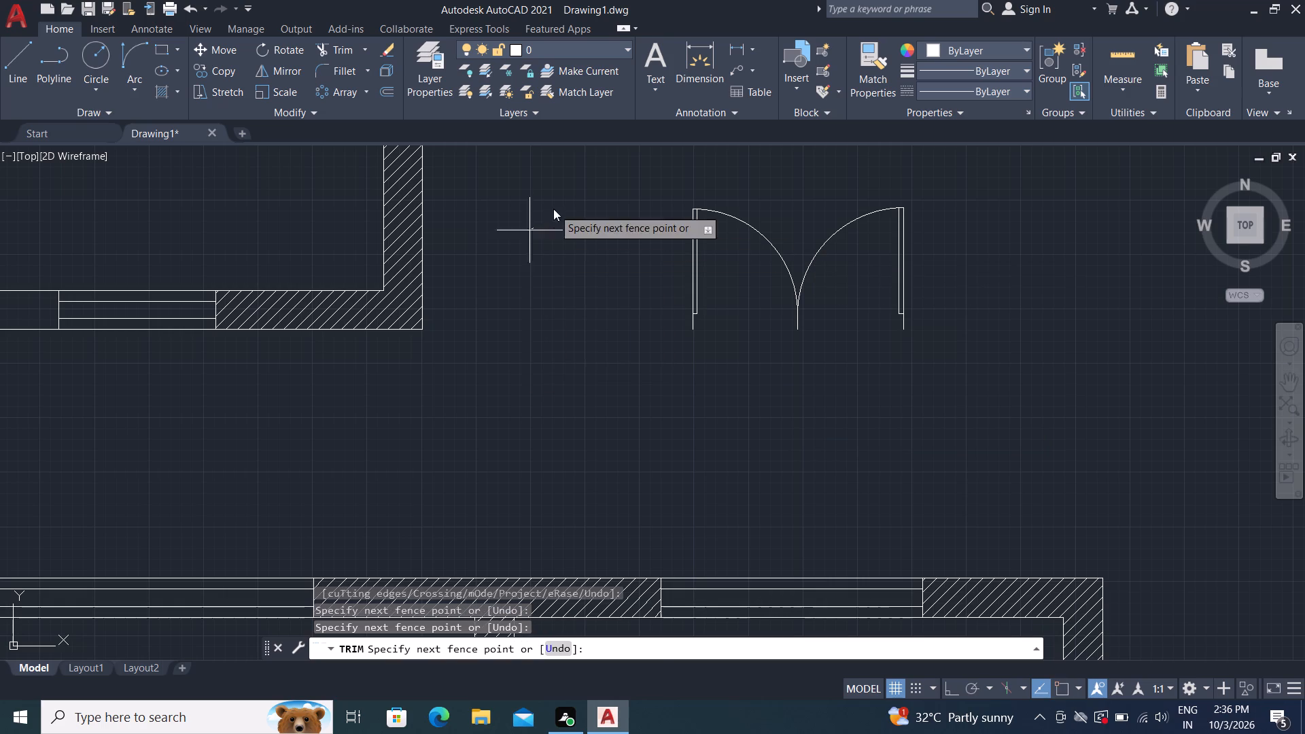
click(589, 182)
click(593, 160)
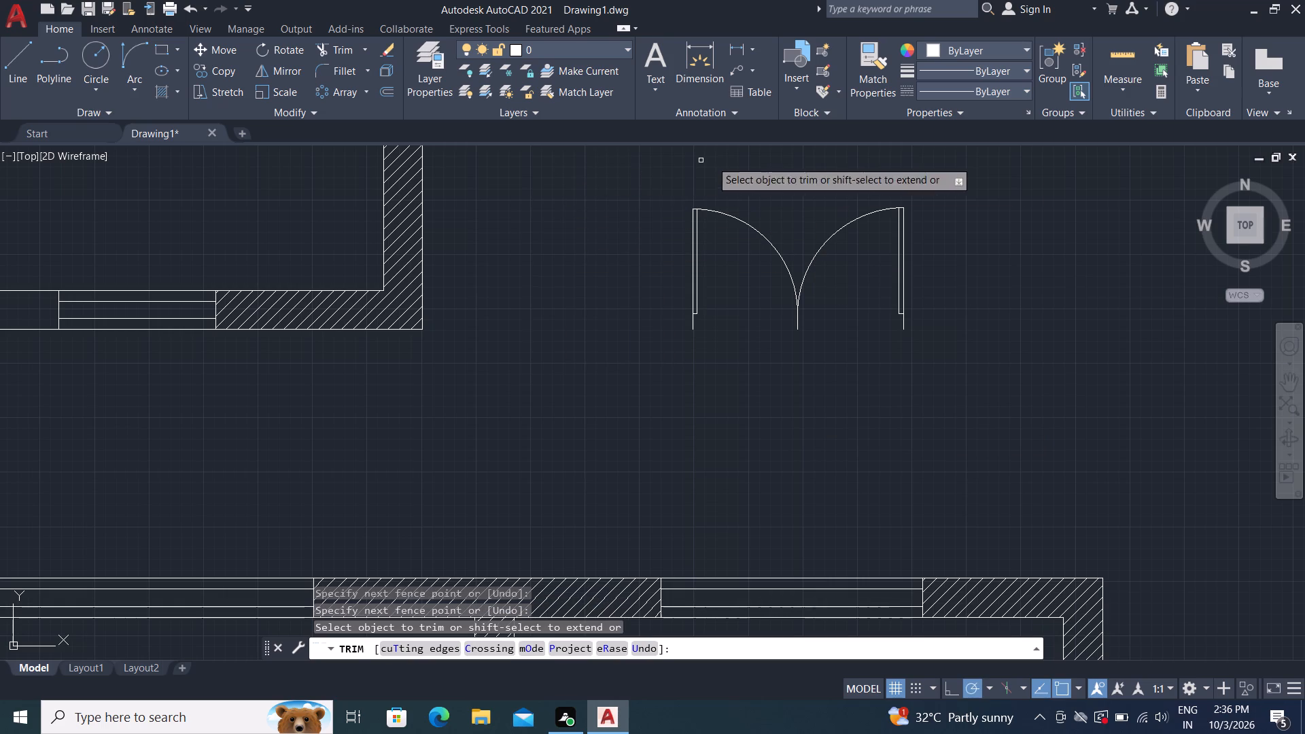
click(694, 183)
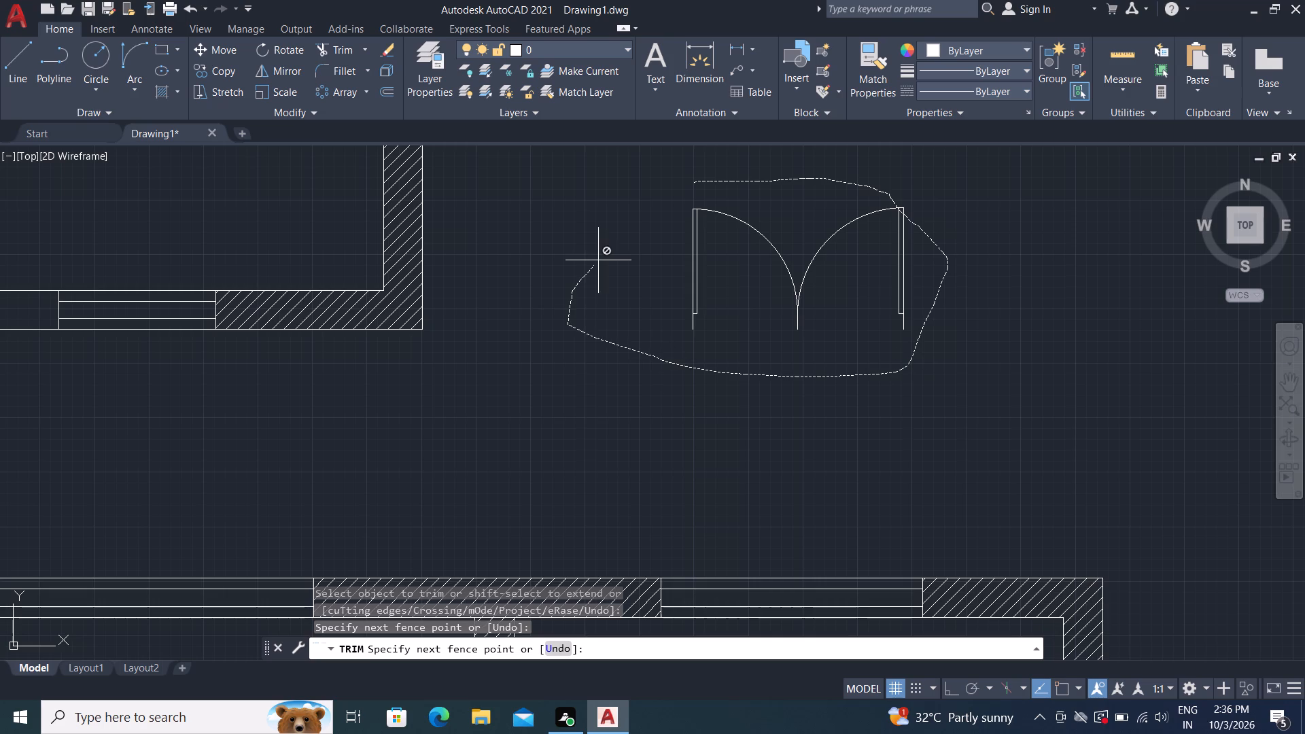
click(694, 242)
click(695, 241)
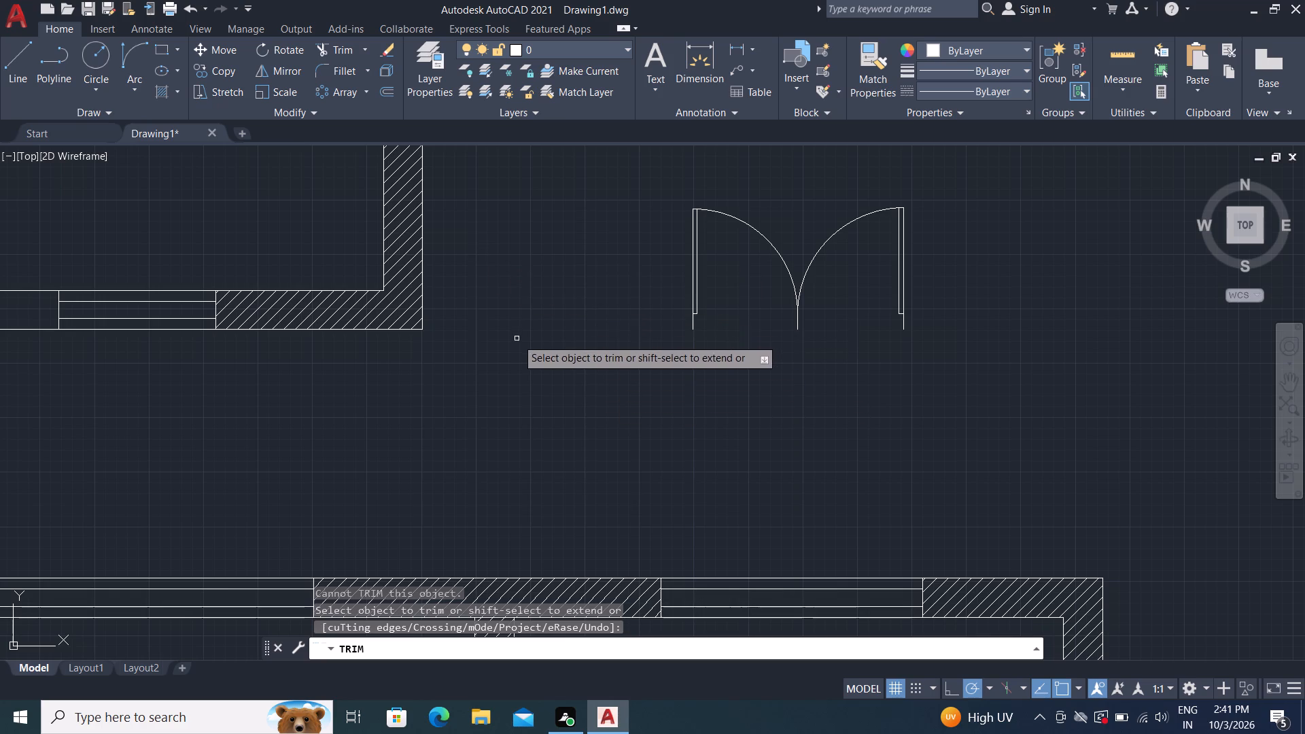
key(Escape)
Delete the loose double door standing in the open area east of the northern row of rooms.
click(608, 158)
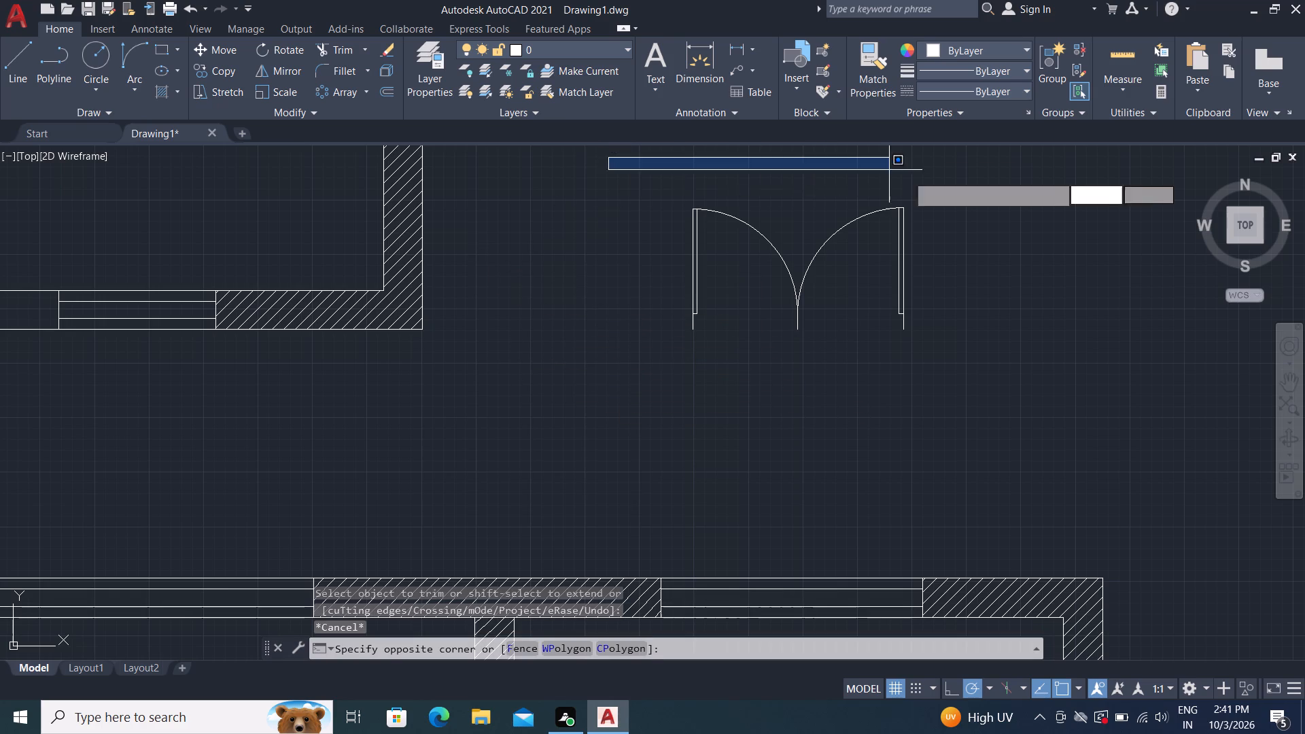
click(952, 396)
scroll(1304, 467, left, 10)
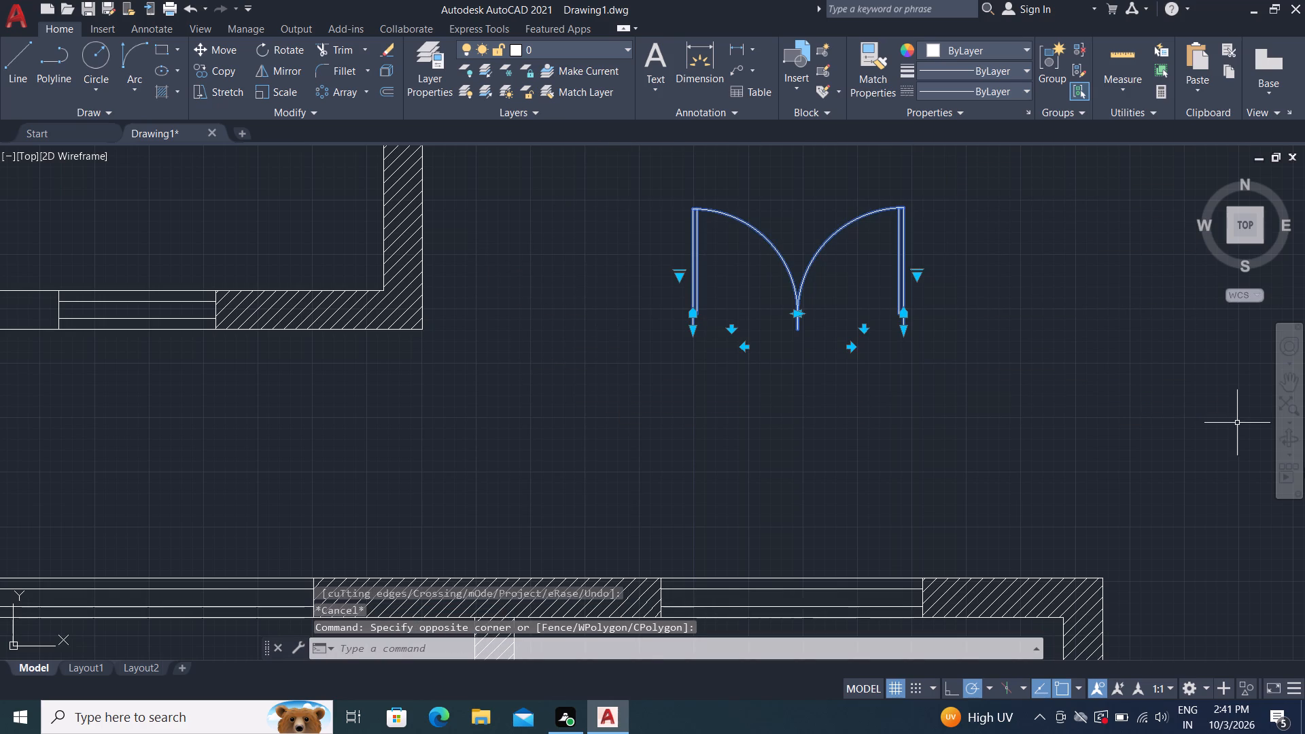
scroll(1304, 468, left, 20)
scroll(1304, 468, left, 20)
scroll(1304, 468, left, 20)
key(Delete)
Insert the Bed - Queen block from DesignCenter's Home - Space Planner drawing into the main building's north-west room, just south of its north window.
scroll(135, 70, down, 1)
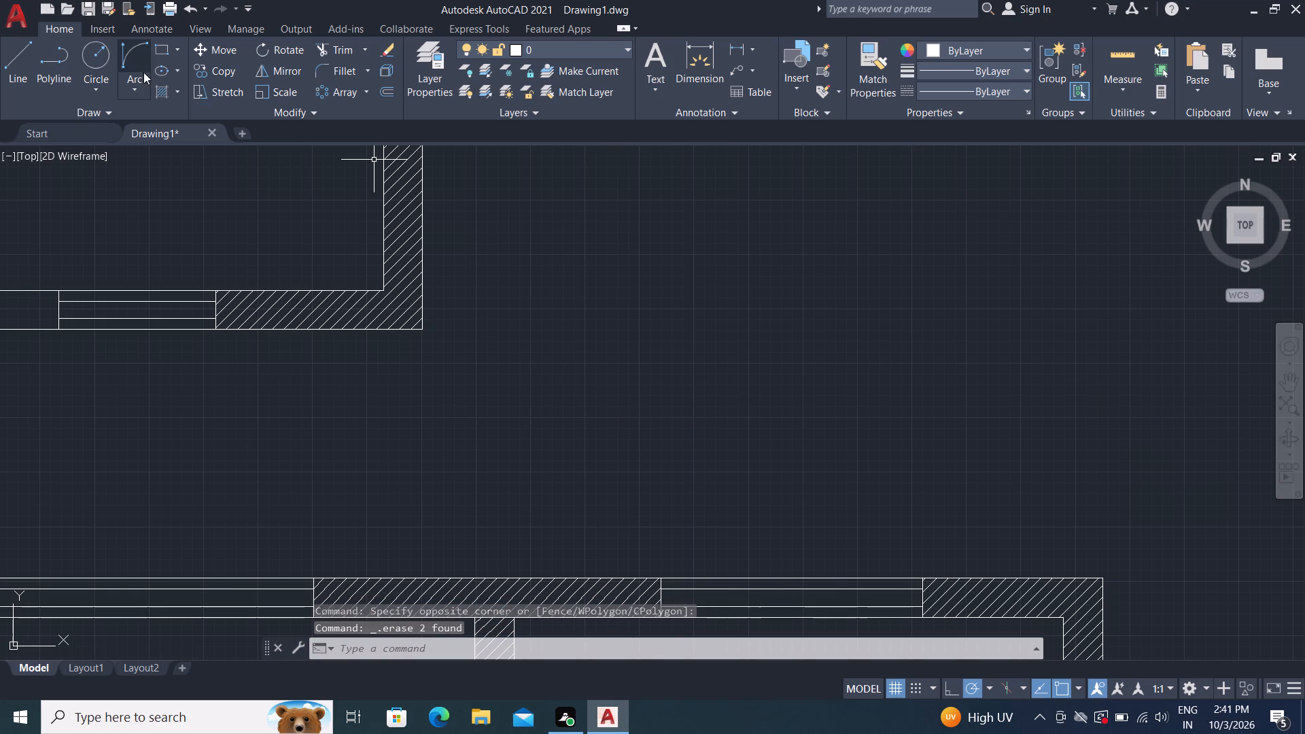
scroll(636, 334, down, 1)
scroll(714, 255, down, 2)
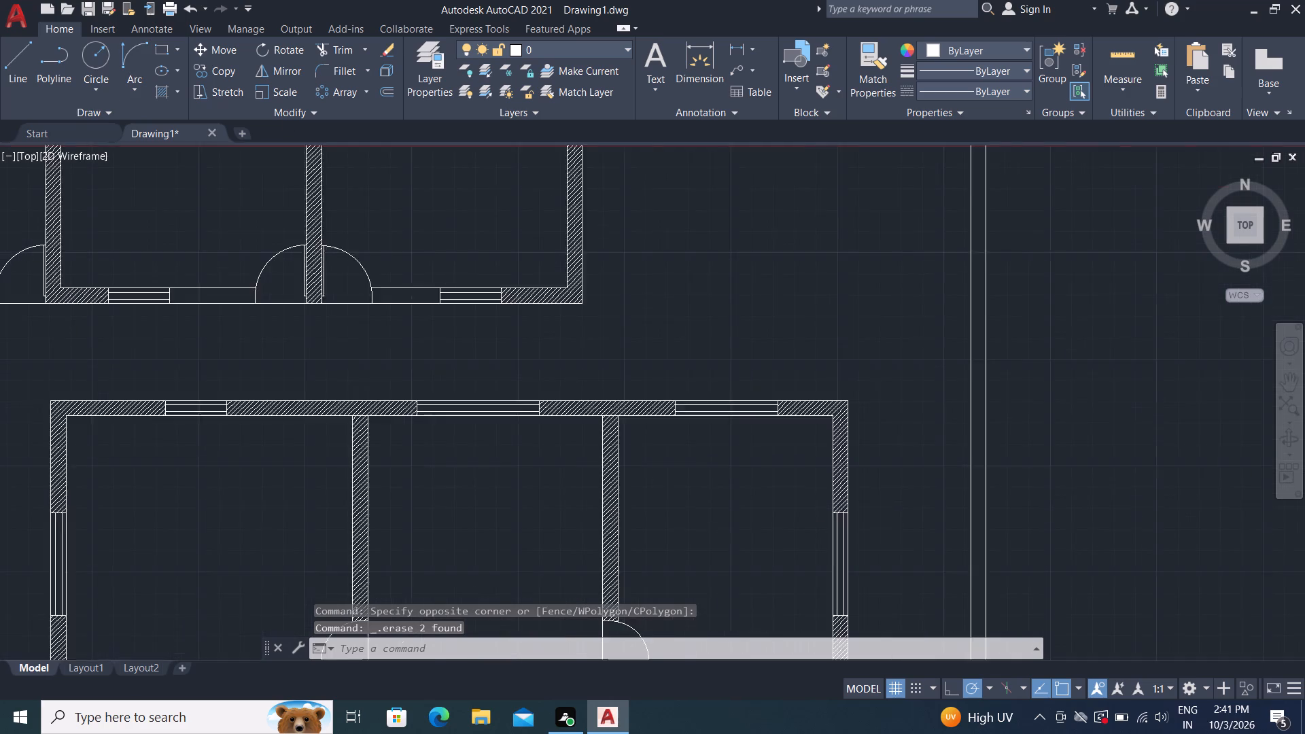
scroll(704, 264, down, 1)
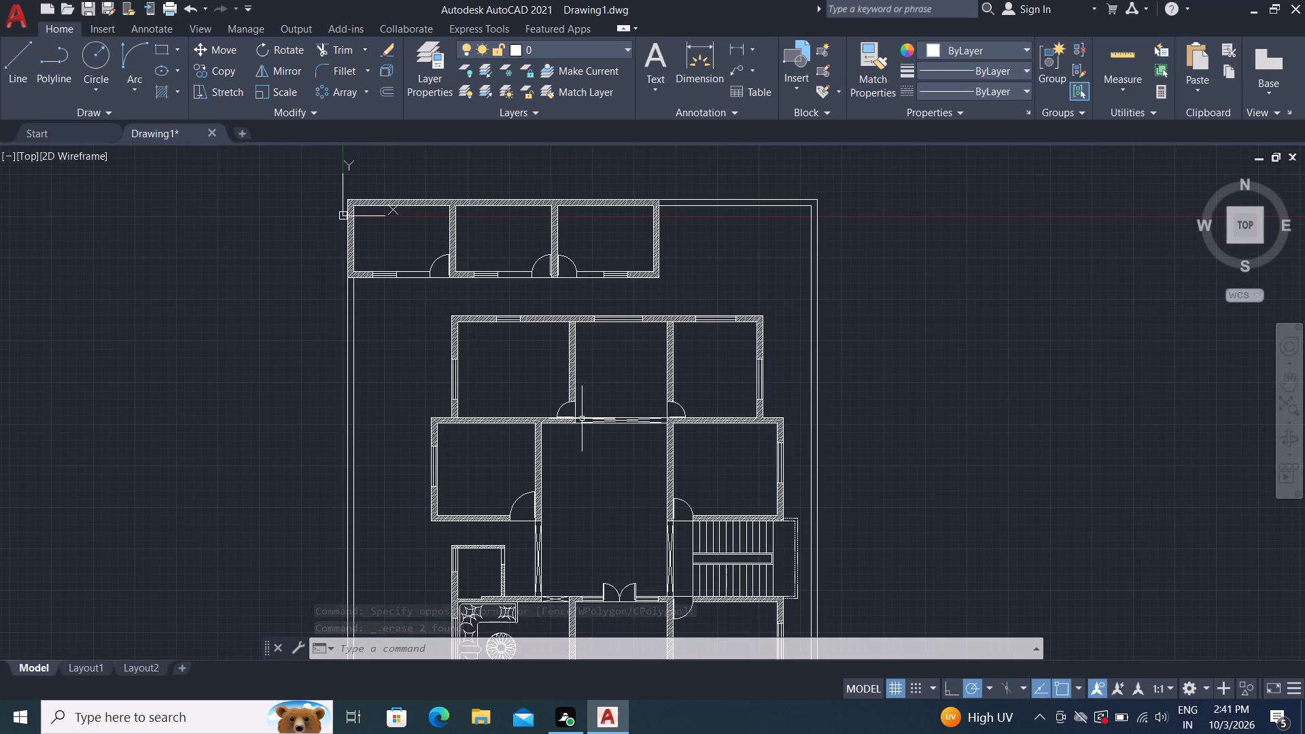
scroll(512, 323, up, 3)
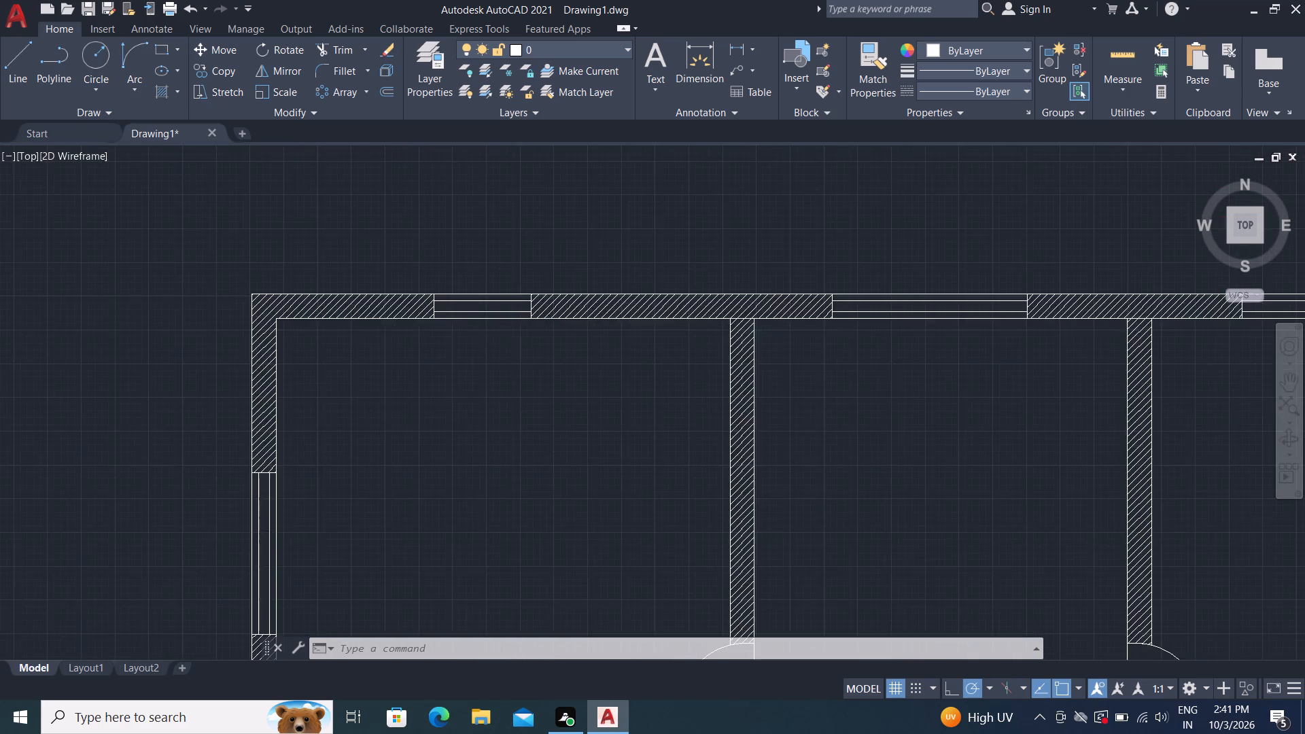
scroll(512, 323, up, 2)
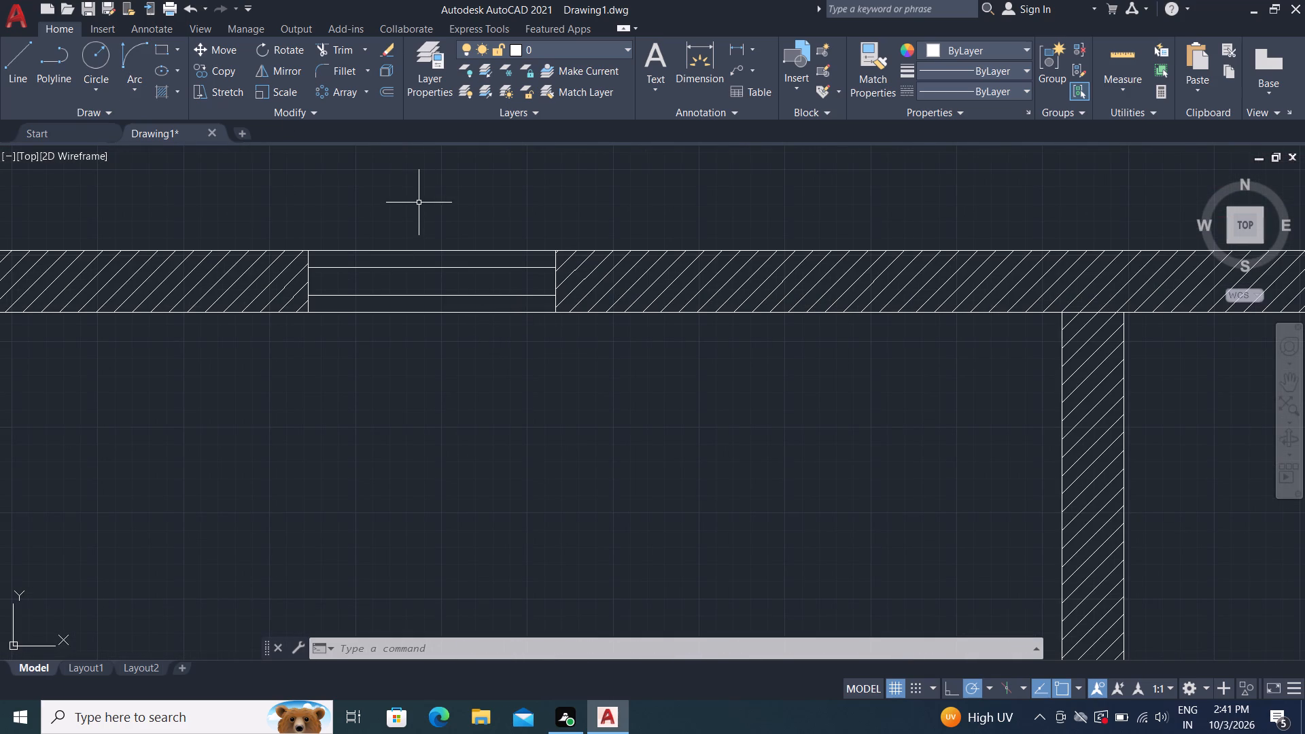
key(ctrl+2)
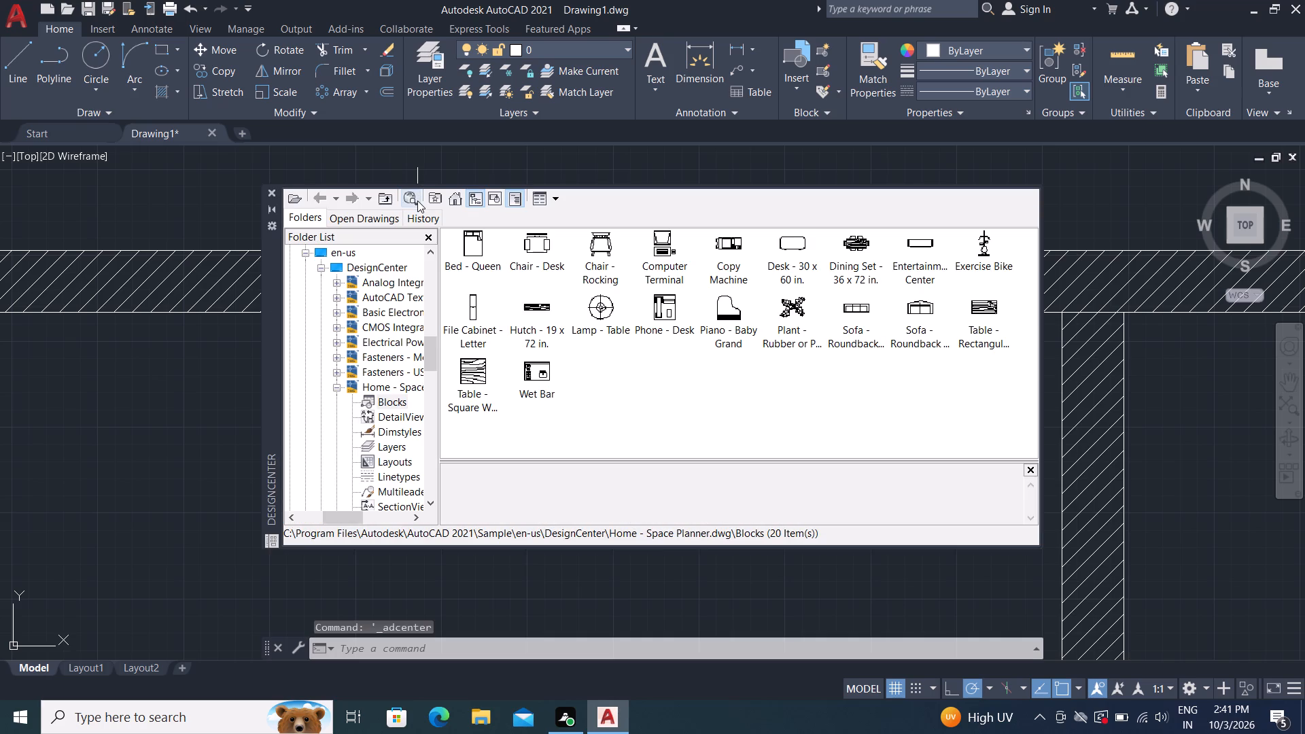
click(464, 238)
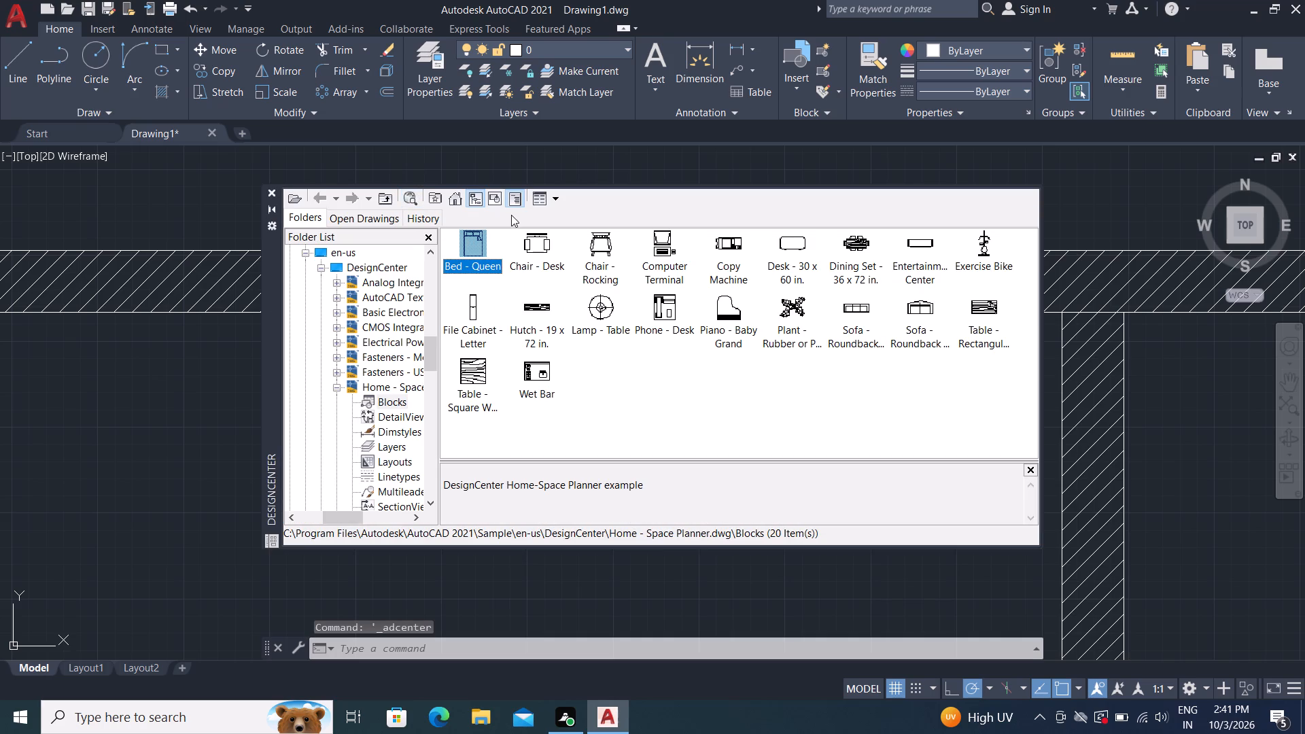
right_click(476, 241)
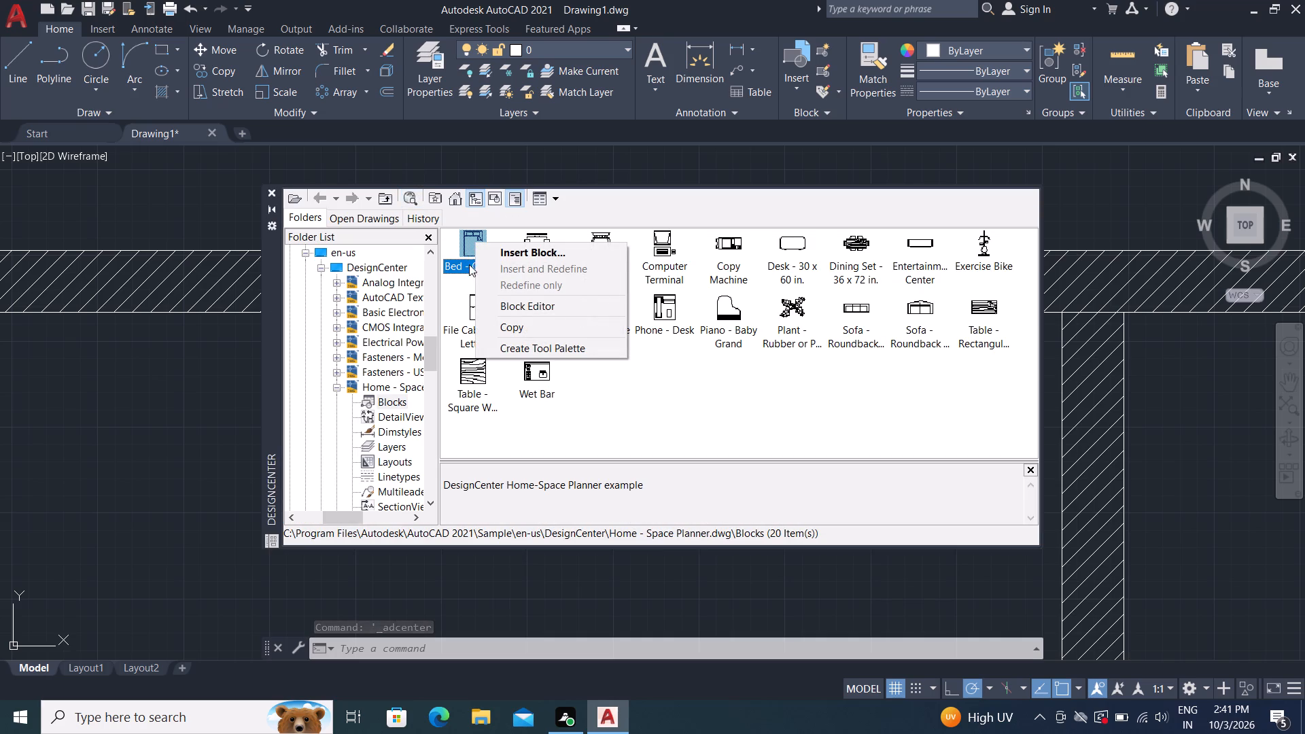
click(487, 246)
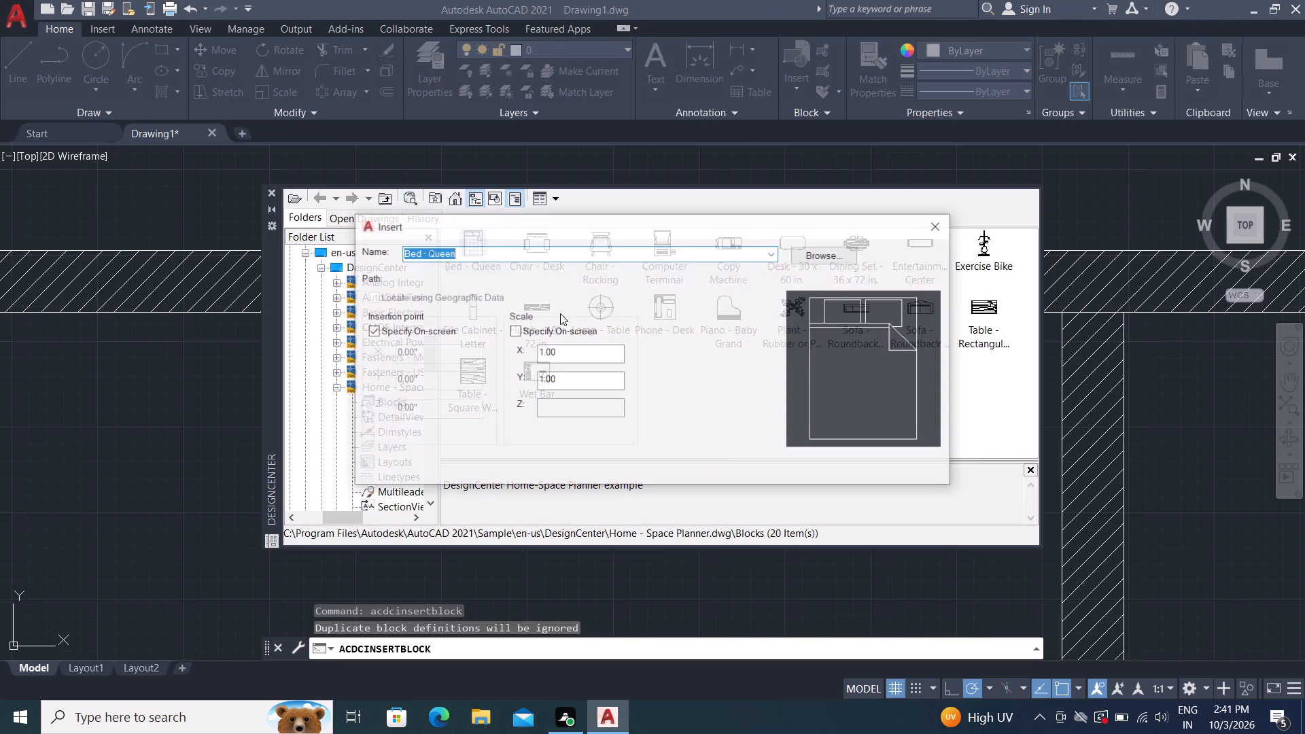
click(756, 463)
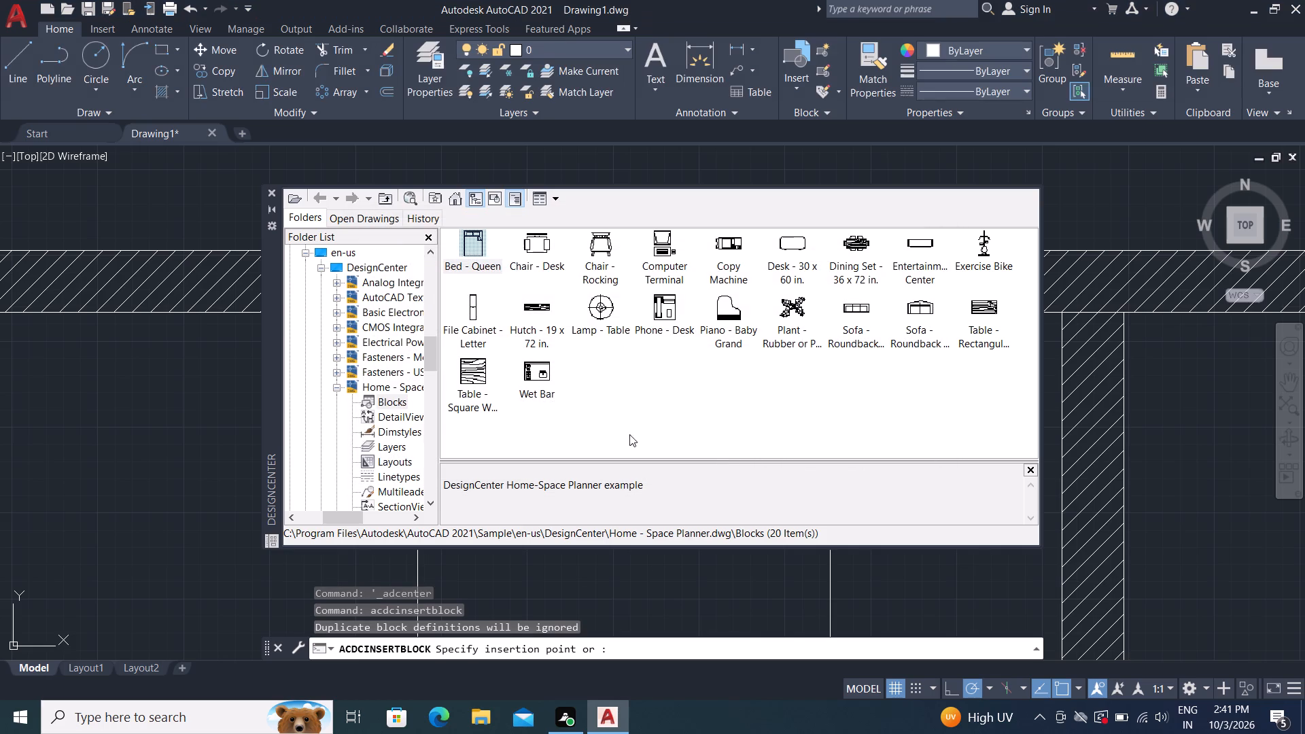
click(101, 404)
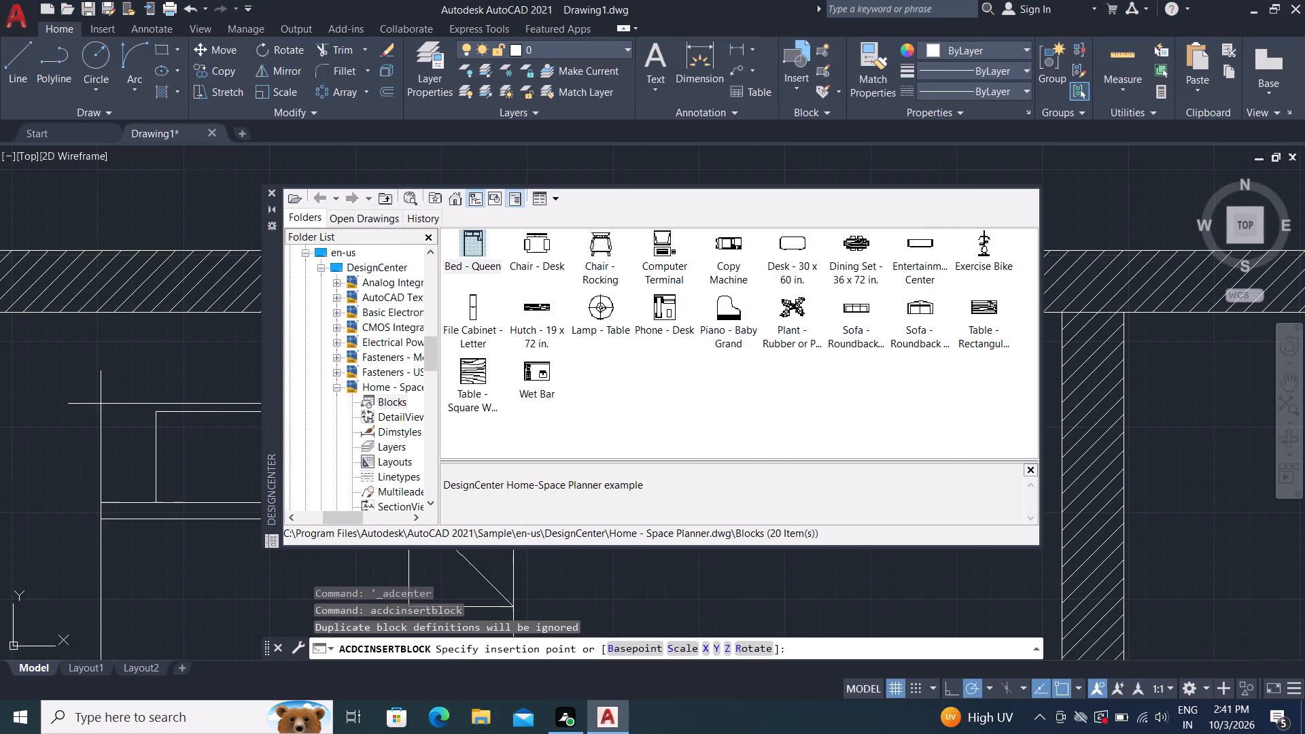
Insert the Chair - Desk block from DesignCenter into the north-west room, southwest of the bed near the room's south-west corner.
click(538, 245)
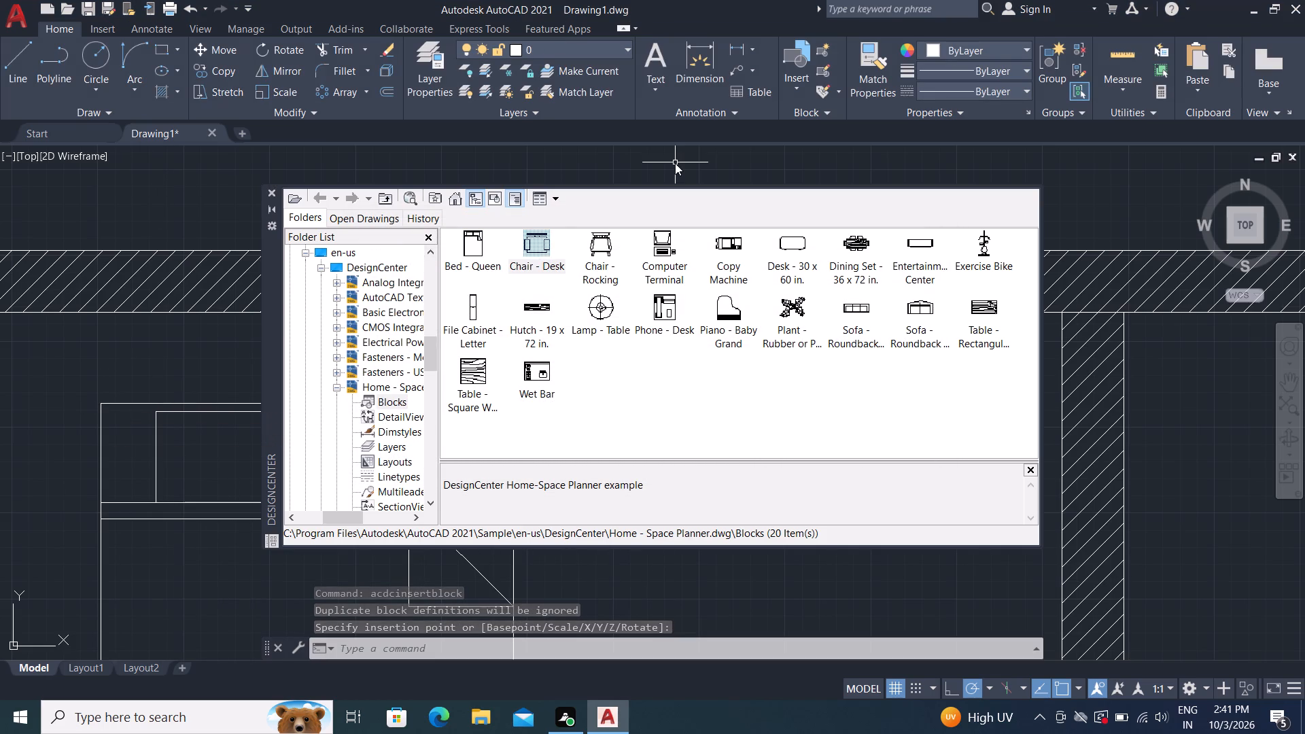
right_click(556, 234)
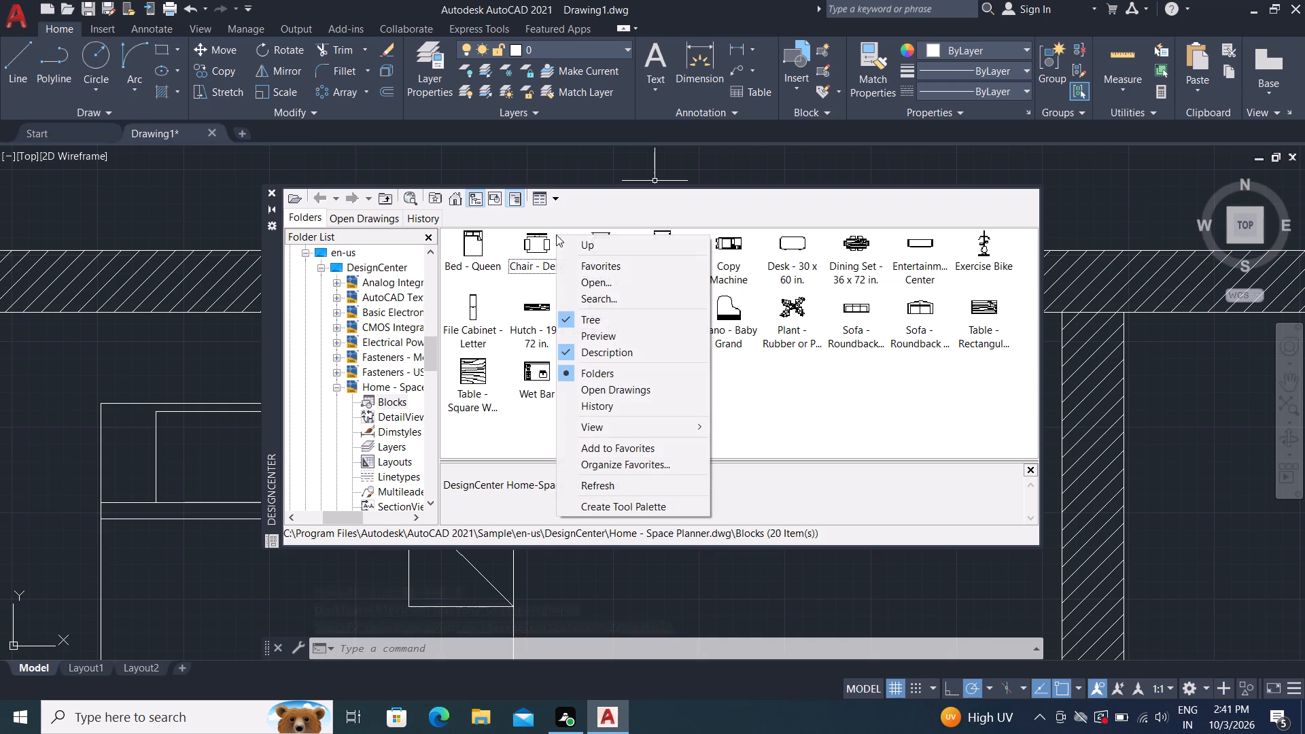
click(522, 256)
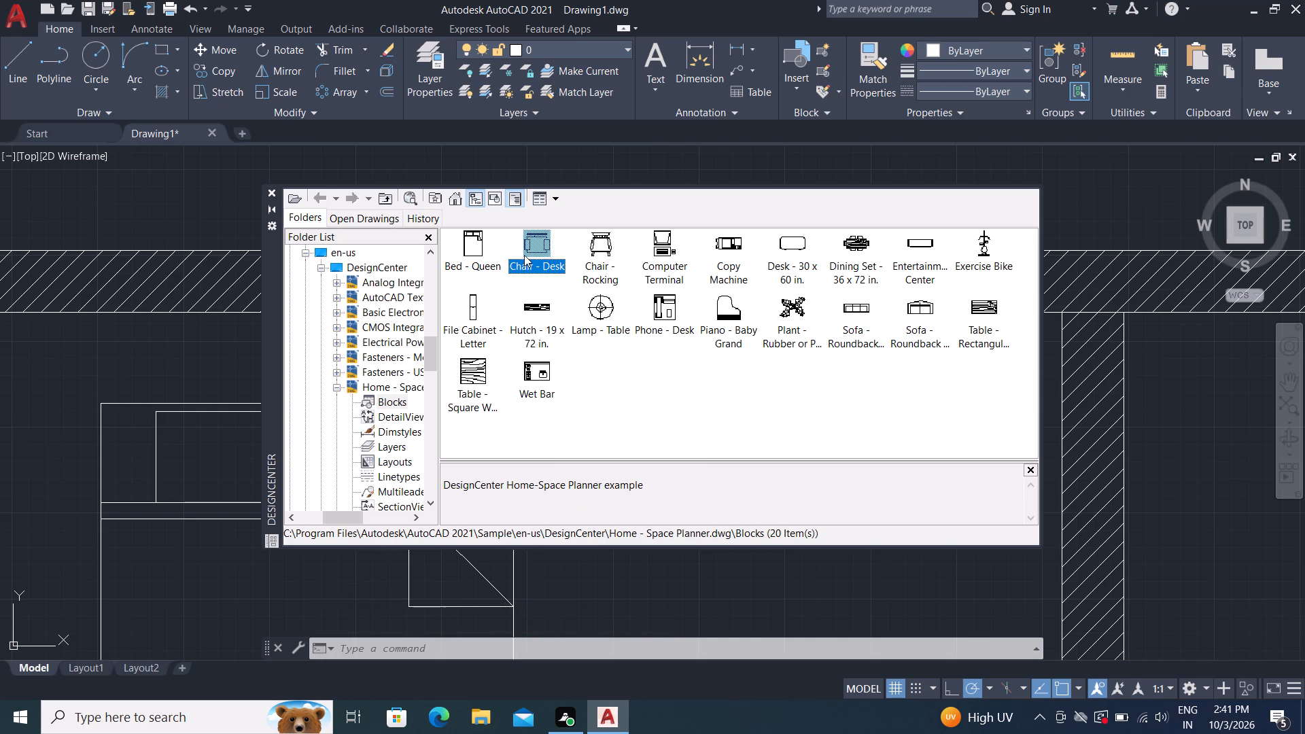
right_click(527, 246)
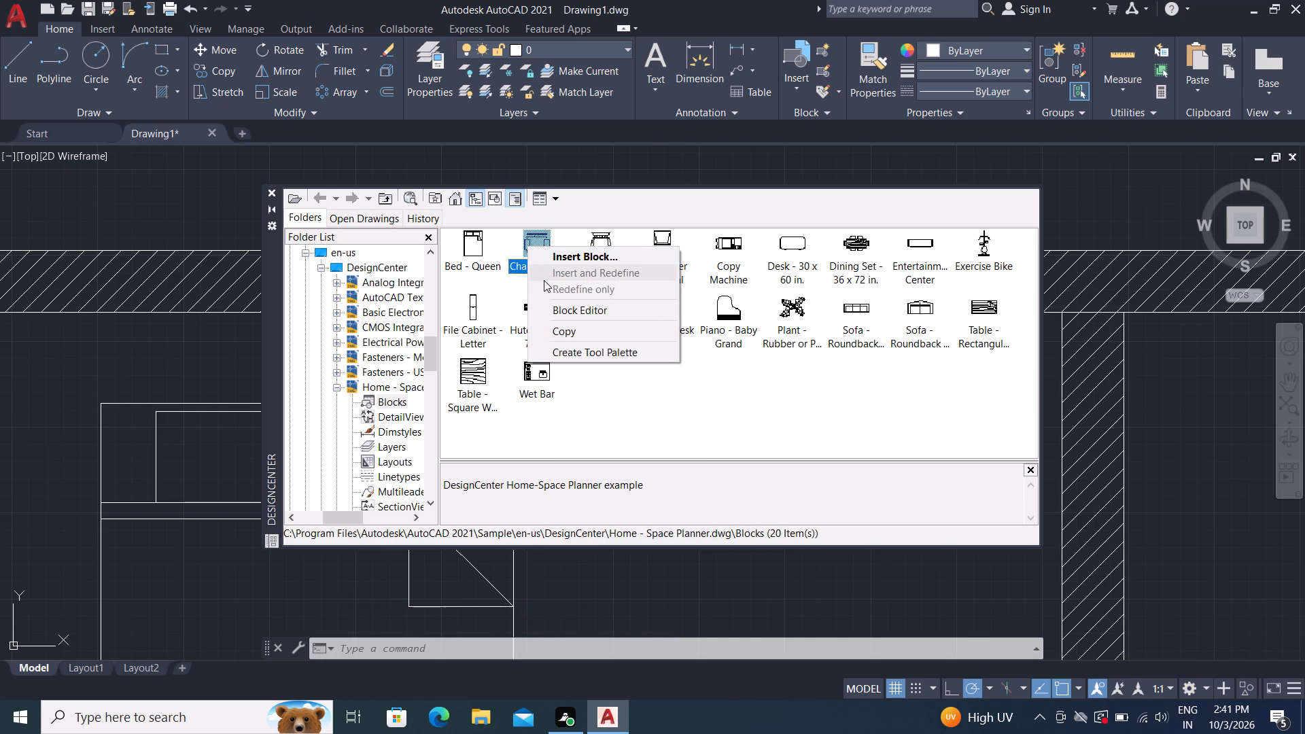
click(531, 238)
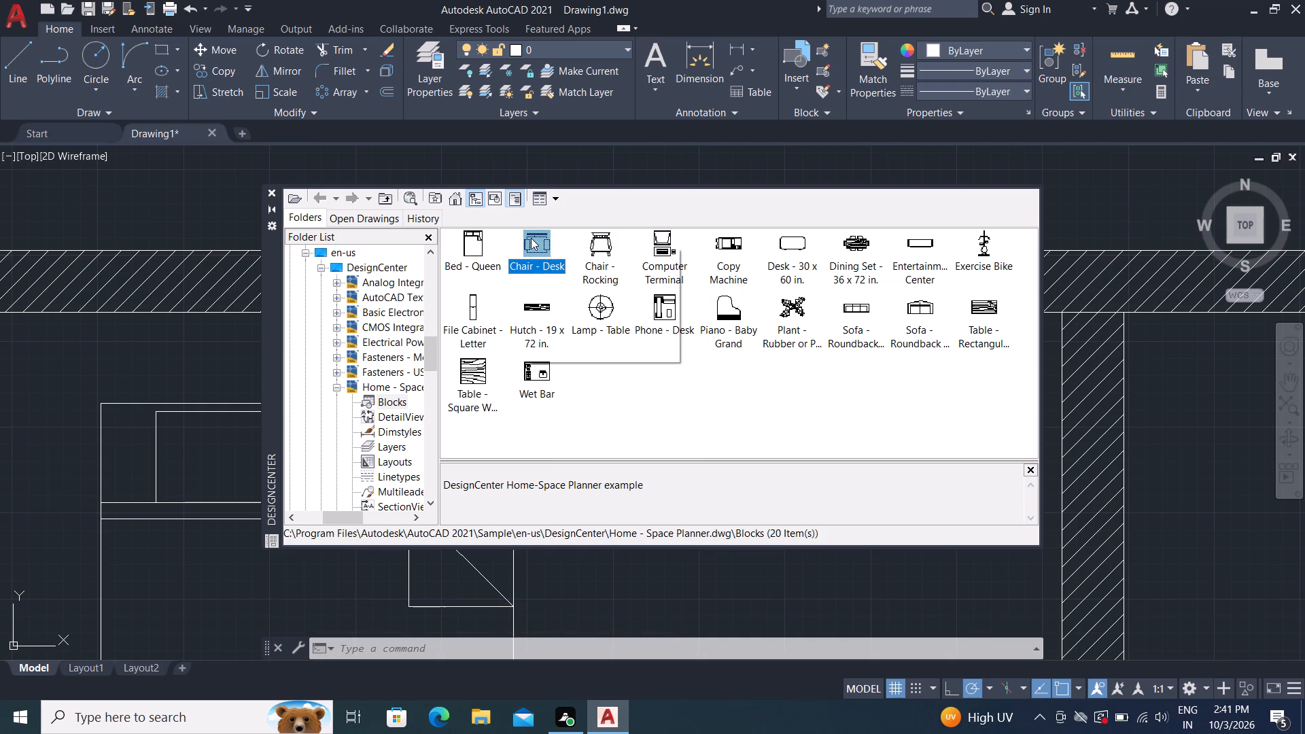
click(532, 238)
right_click(532, 238)
click(556, 243)
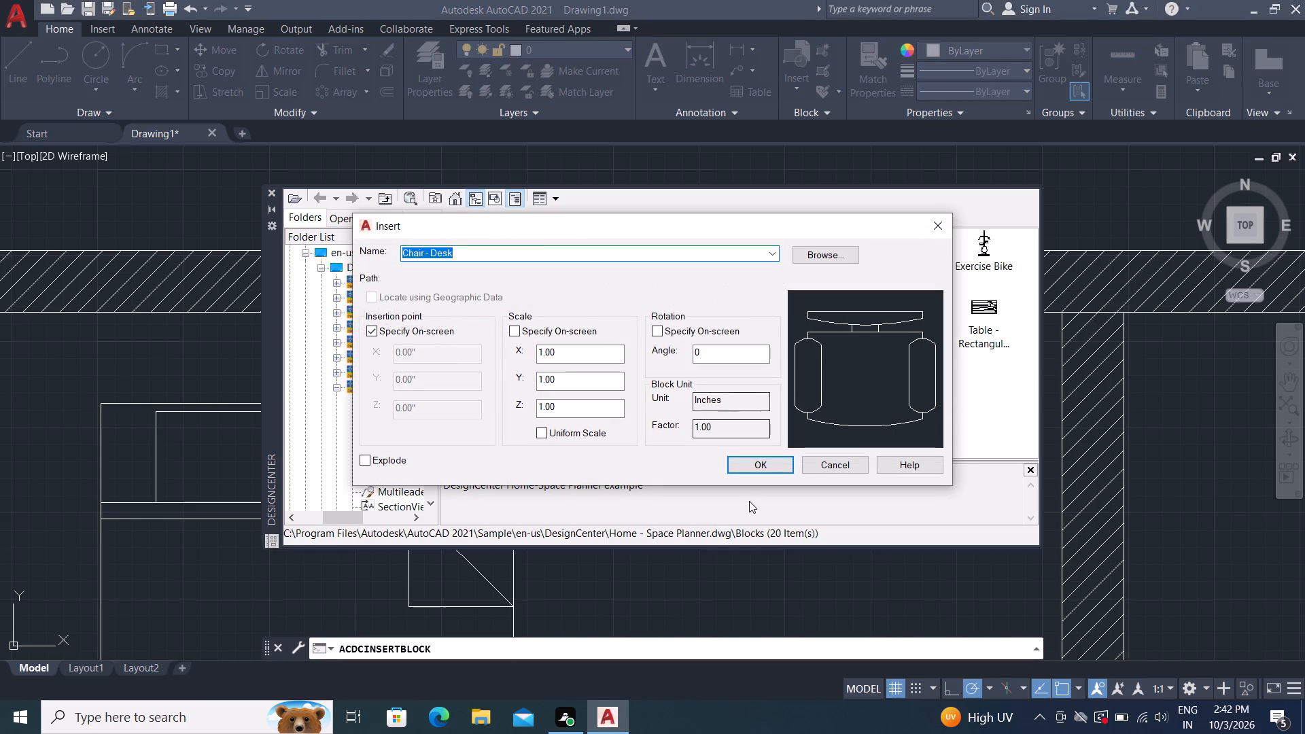
click(735, 463)
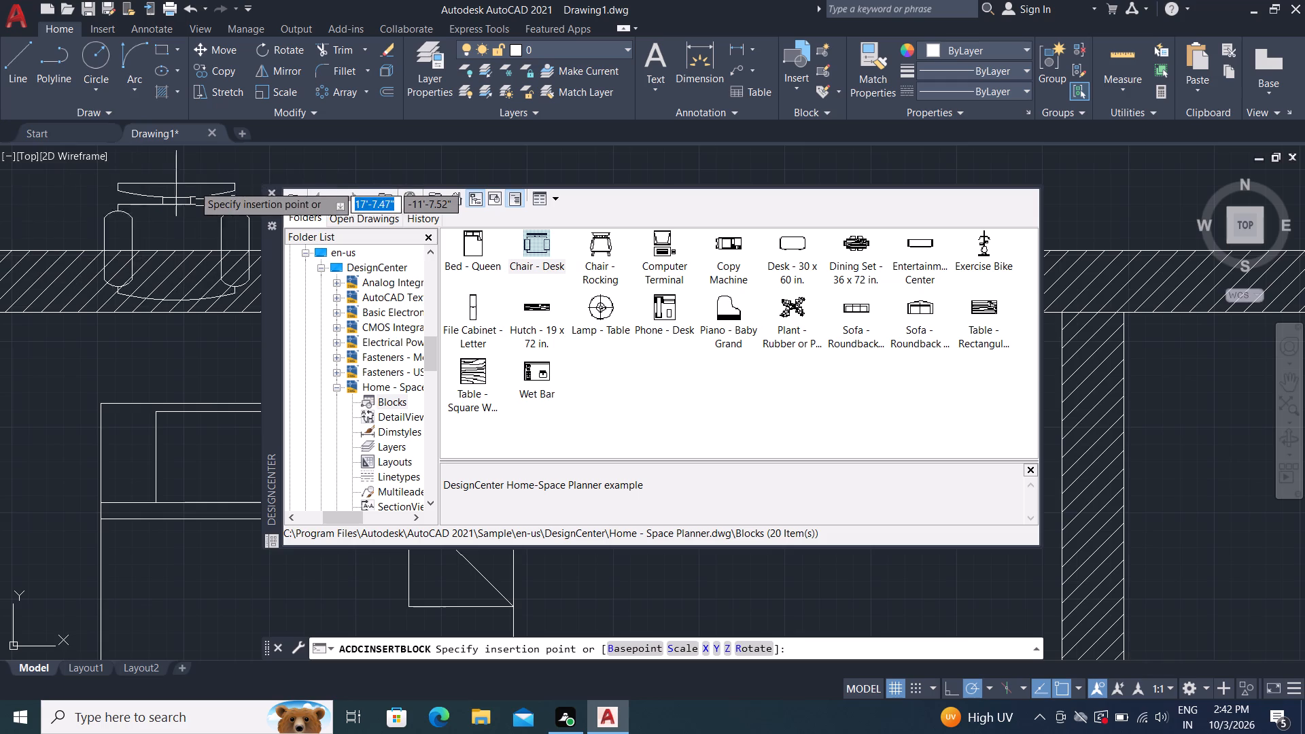
scroll(197, 185, down, 1)
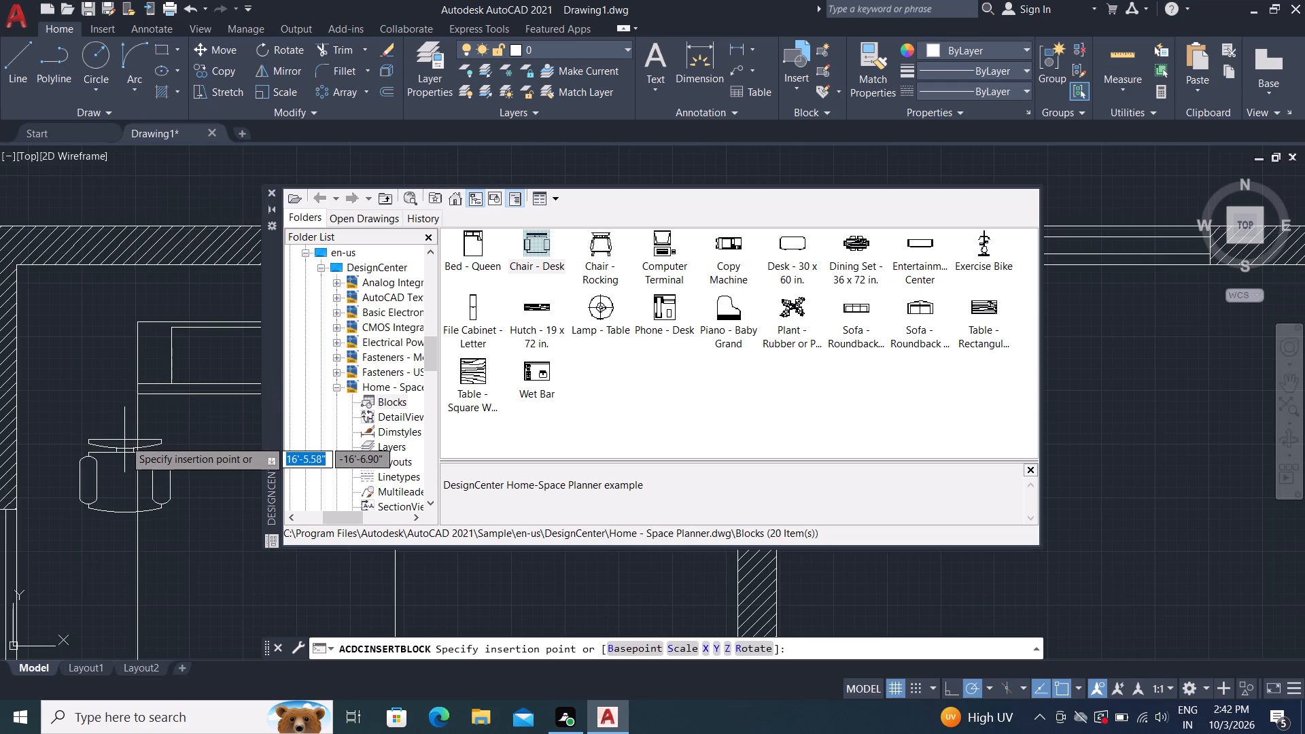
middle_drag(125, 440, 113, 190)
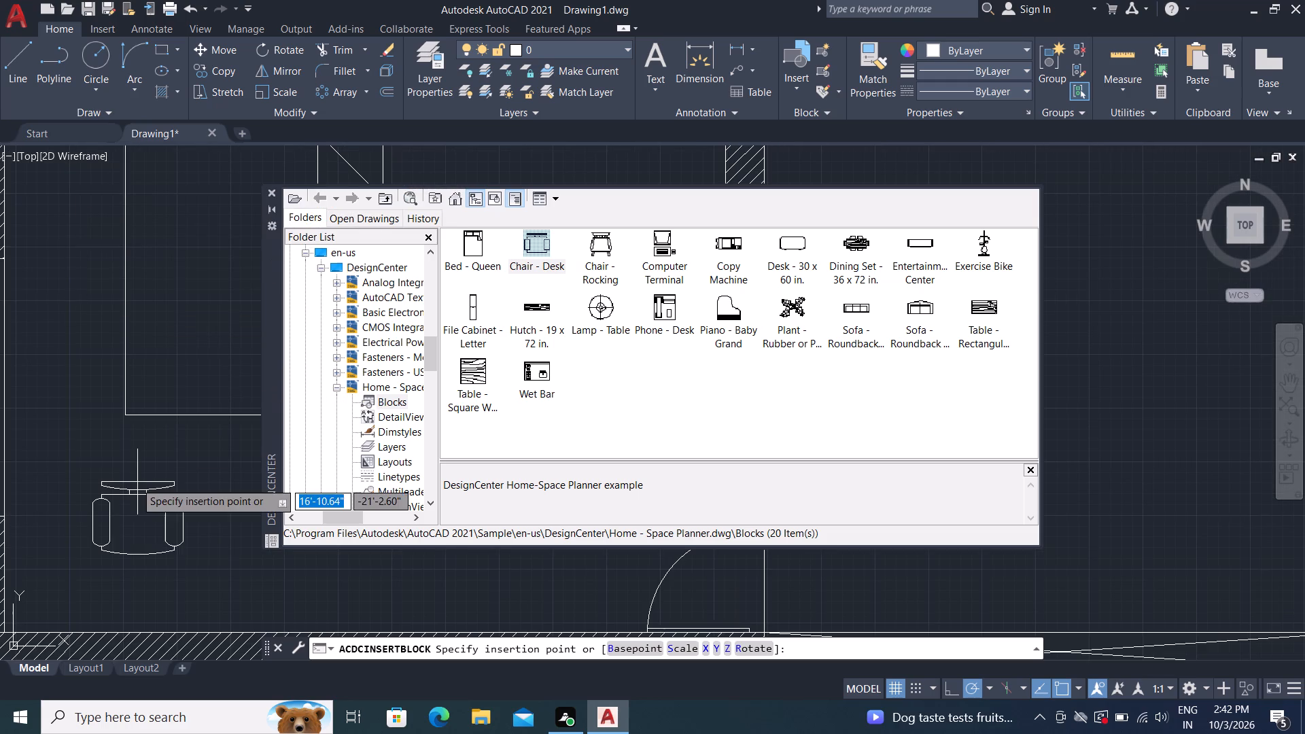
click(118, 480)
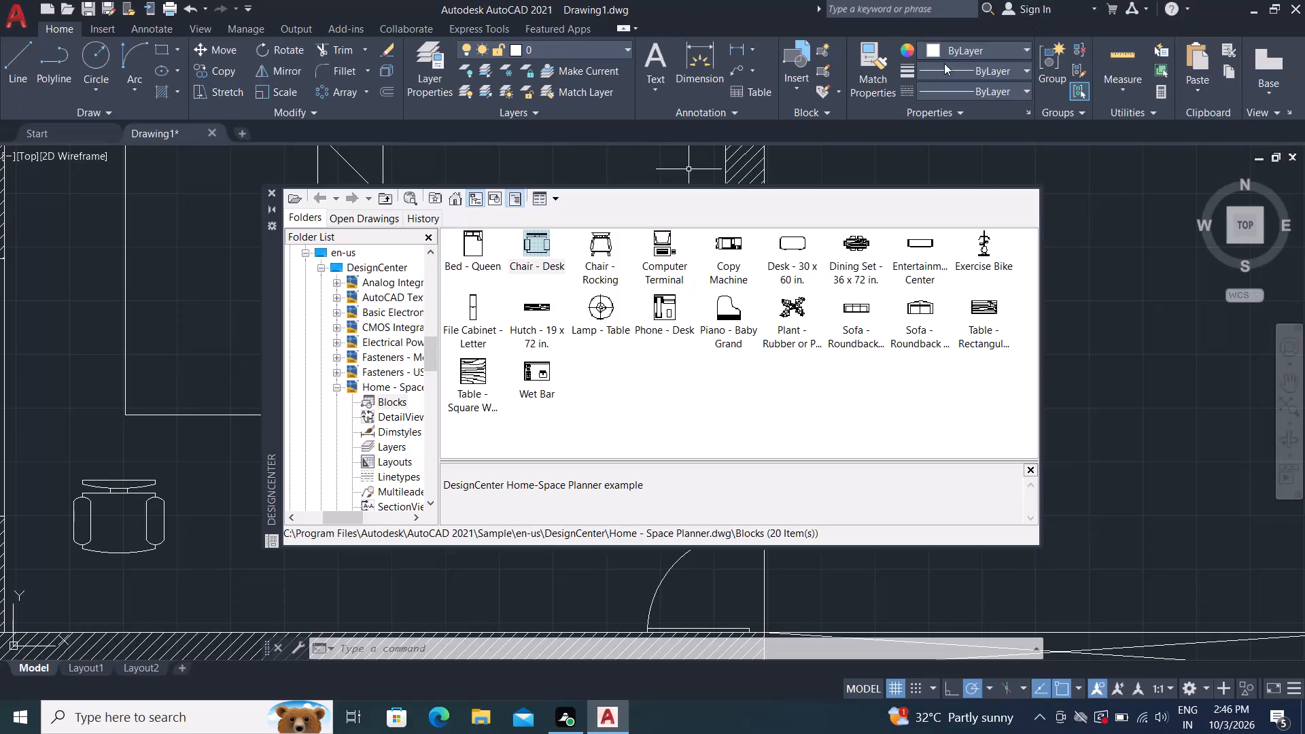
Insert a second Chair - Desk block between the north-west room's west window and the bed, and close DesignCenter.
right_click(535, 245)
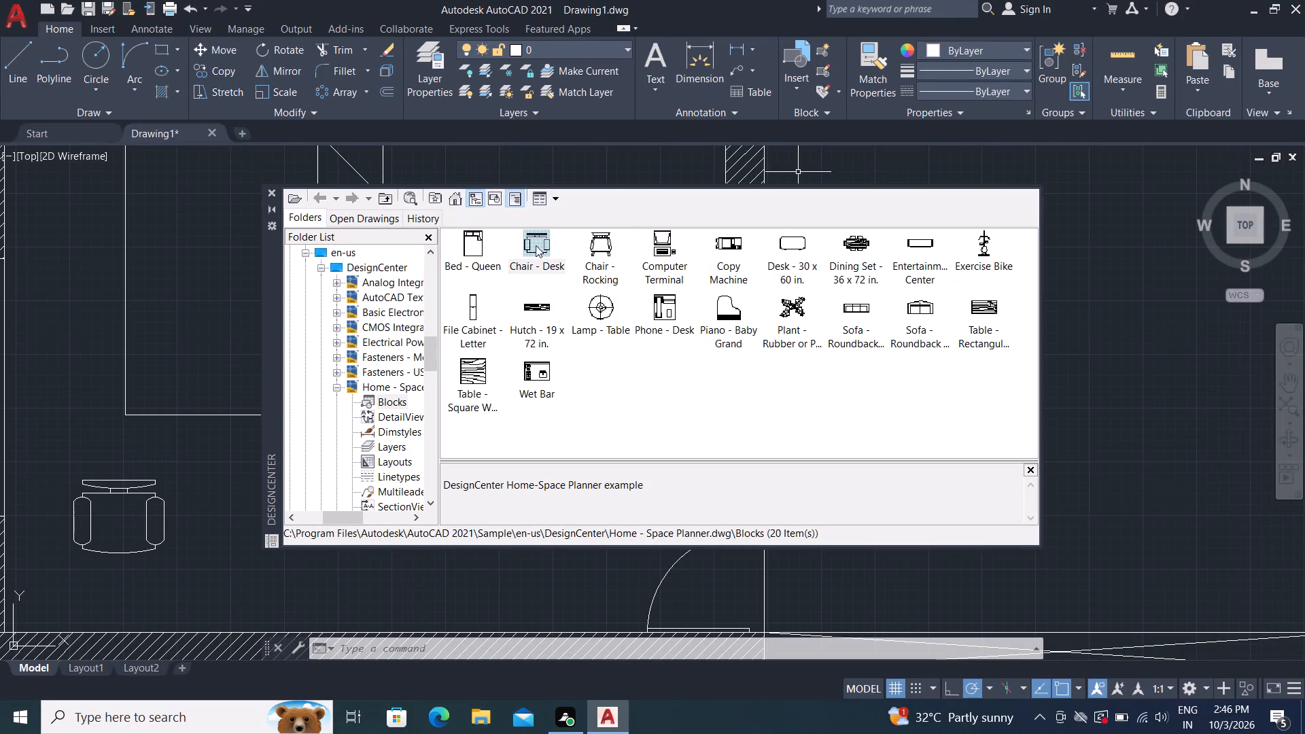
click(560, 249)
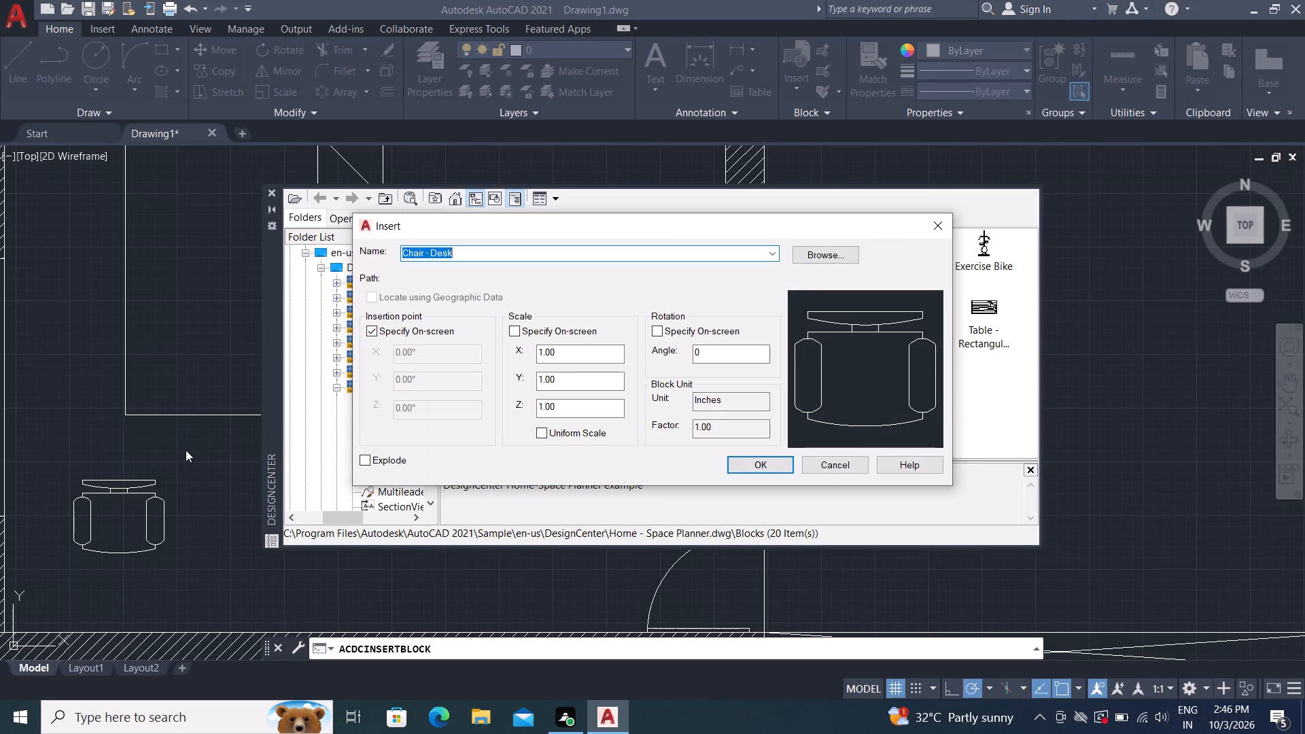
click(754, 463)
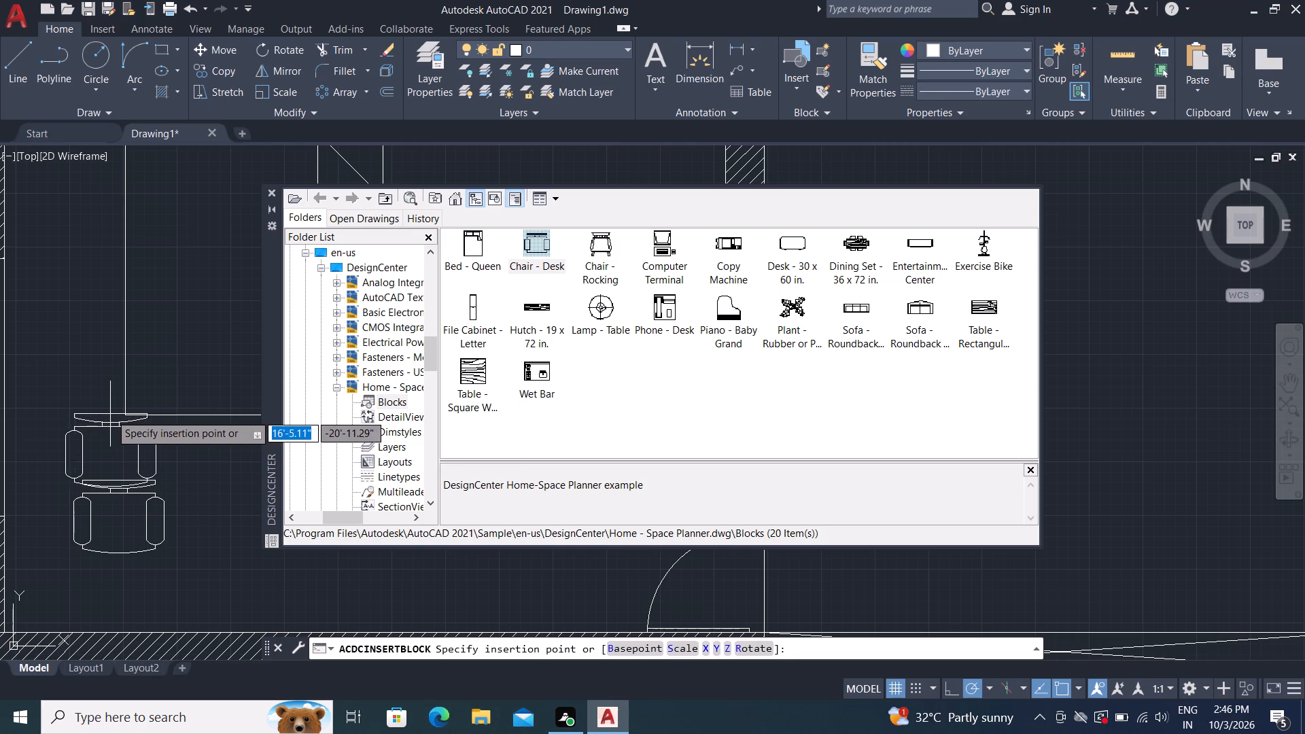
click(62, 329)
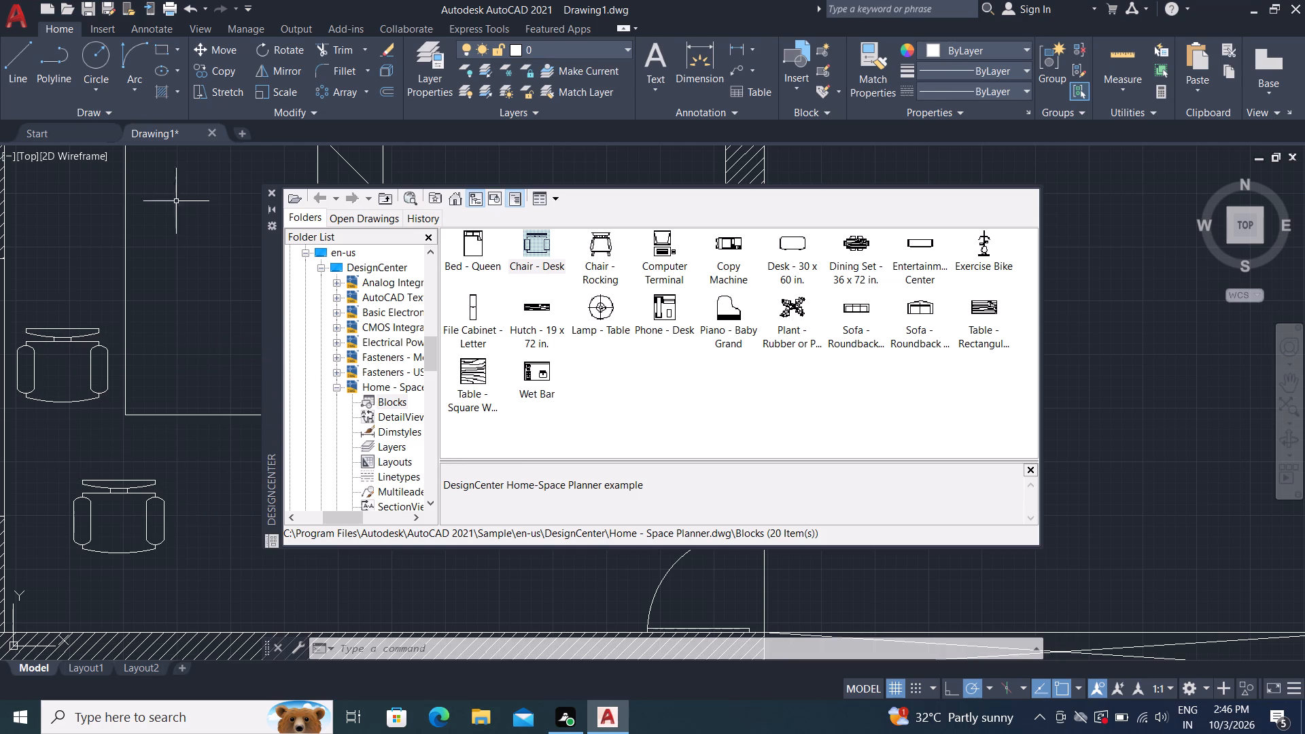
click(273, 195)
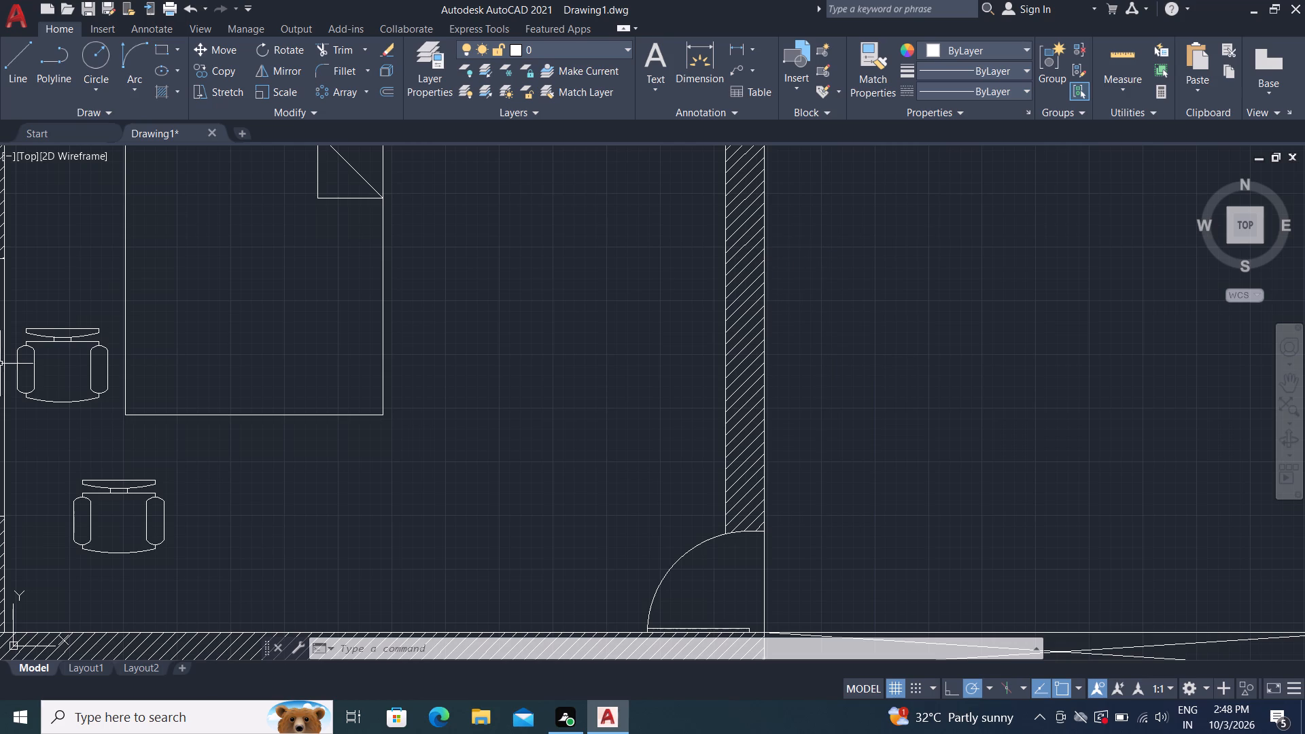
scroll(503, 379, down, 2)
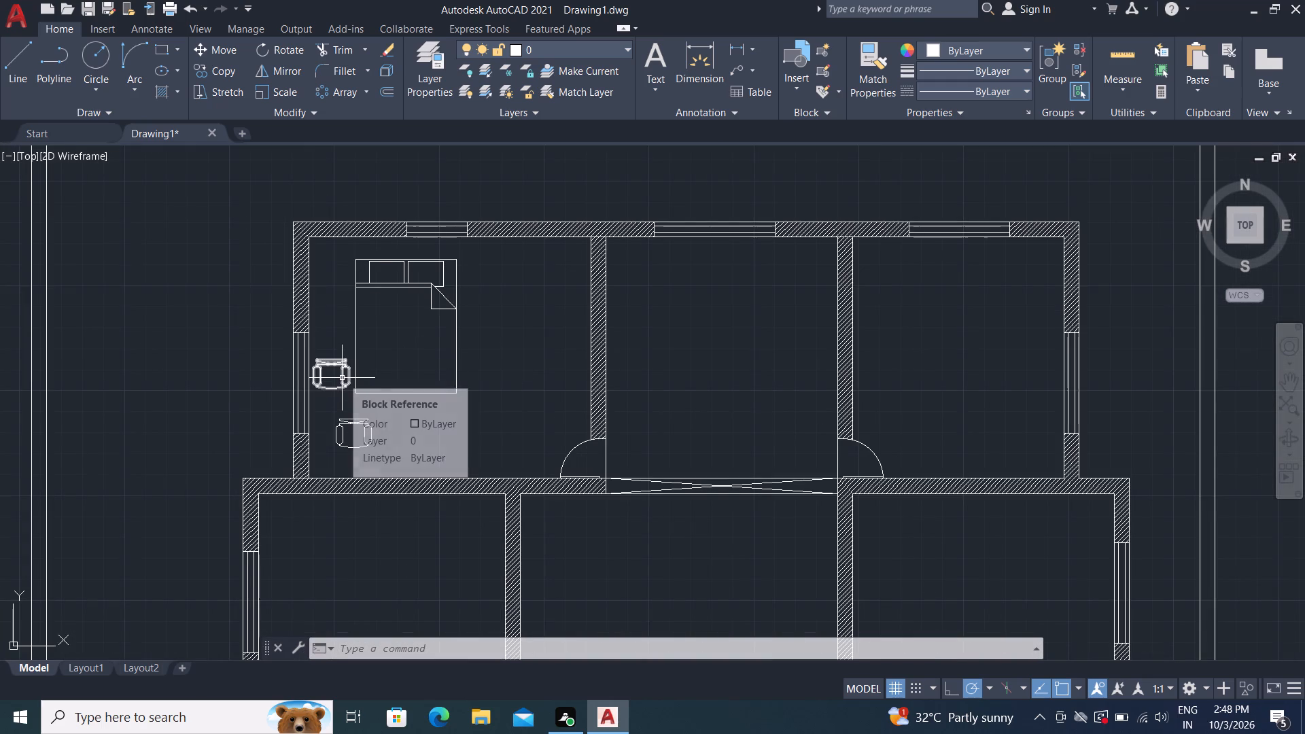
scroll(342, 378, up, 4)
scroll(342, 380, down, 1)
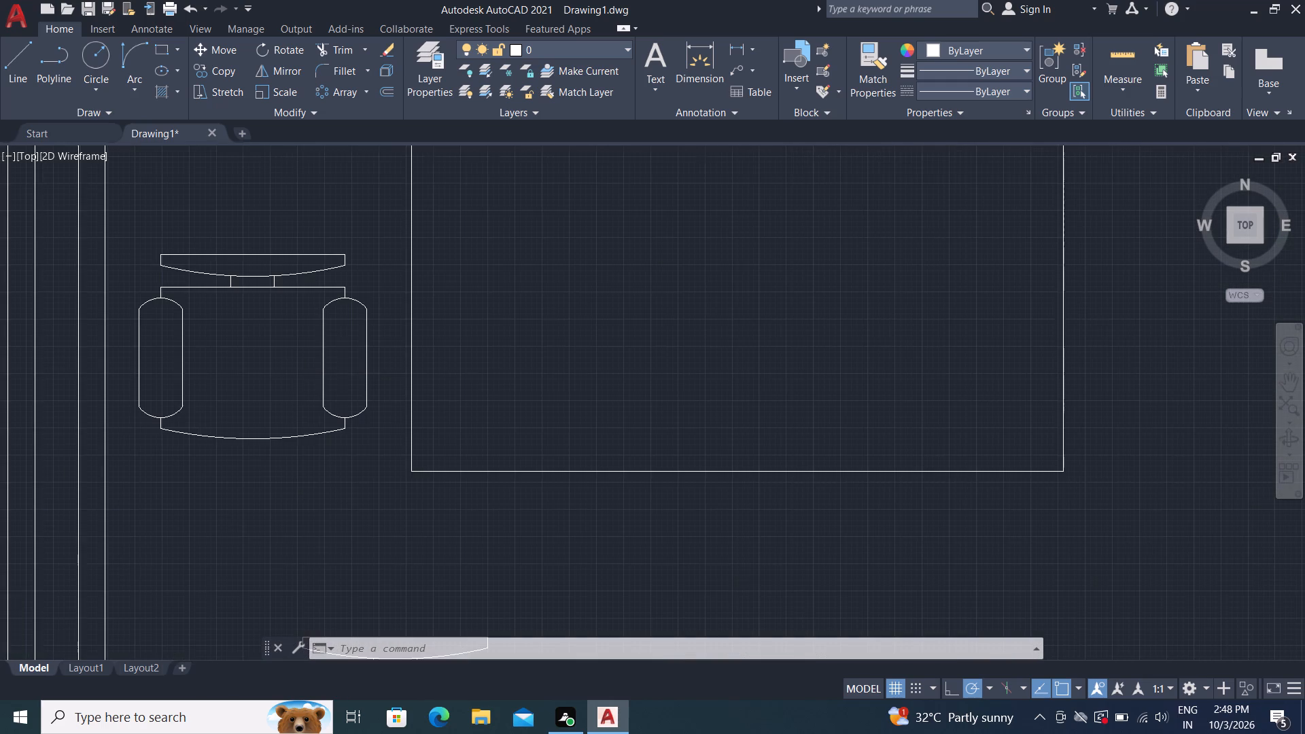